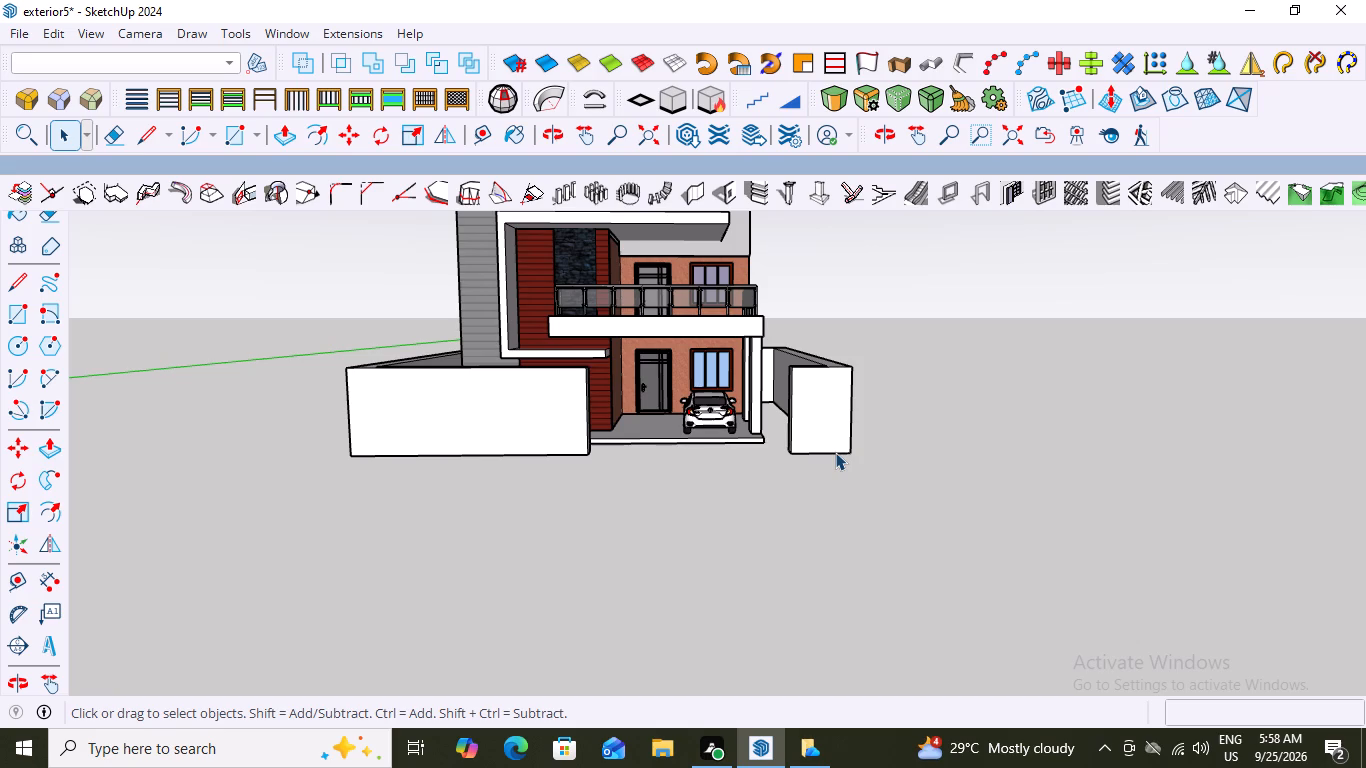
Examine the front of the house and the front boundary wall with its gate opening from several angles.
{"action": "scroll", "coordinate": [807, 474], "scroll_direction": "down", "scroll_amount": 6}
{"action": "scroll", "coordinate": [890, 466], "scroll_direction": "up", "scroll_amount": 3}
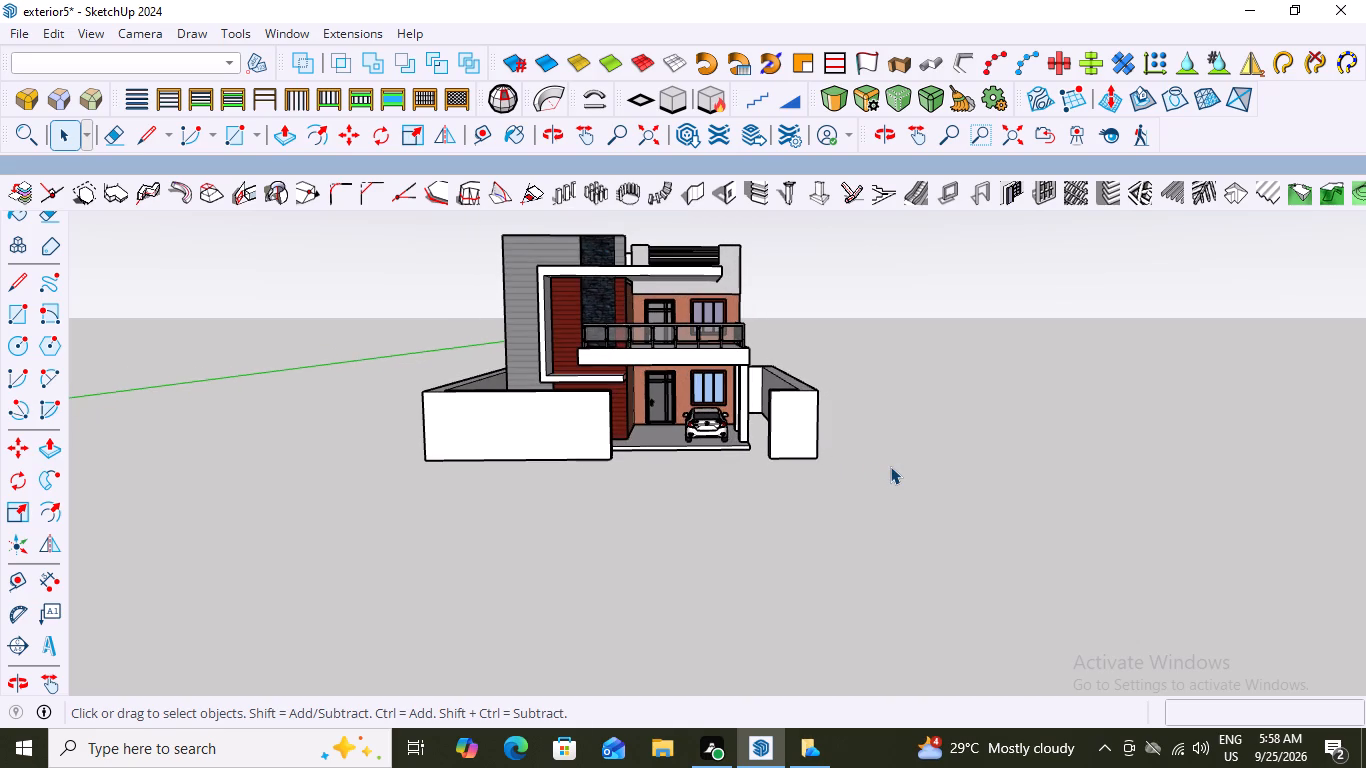
{"action": "scroll", "coordinate": [532, 549], "scroll_direction": "down", "scroll_amount": 2}
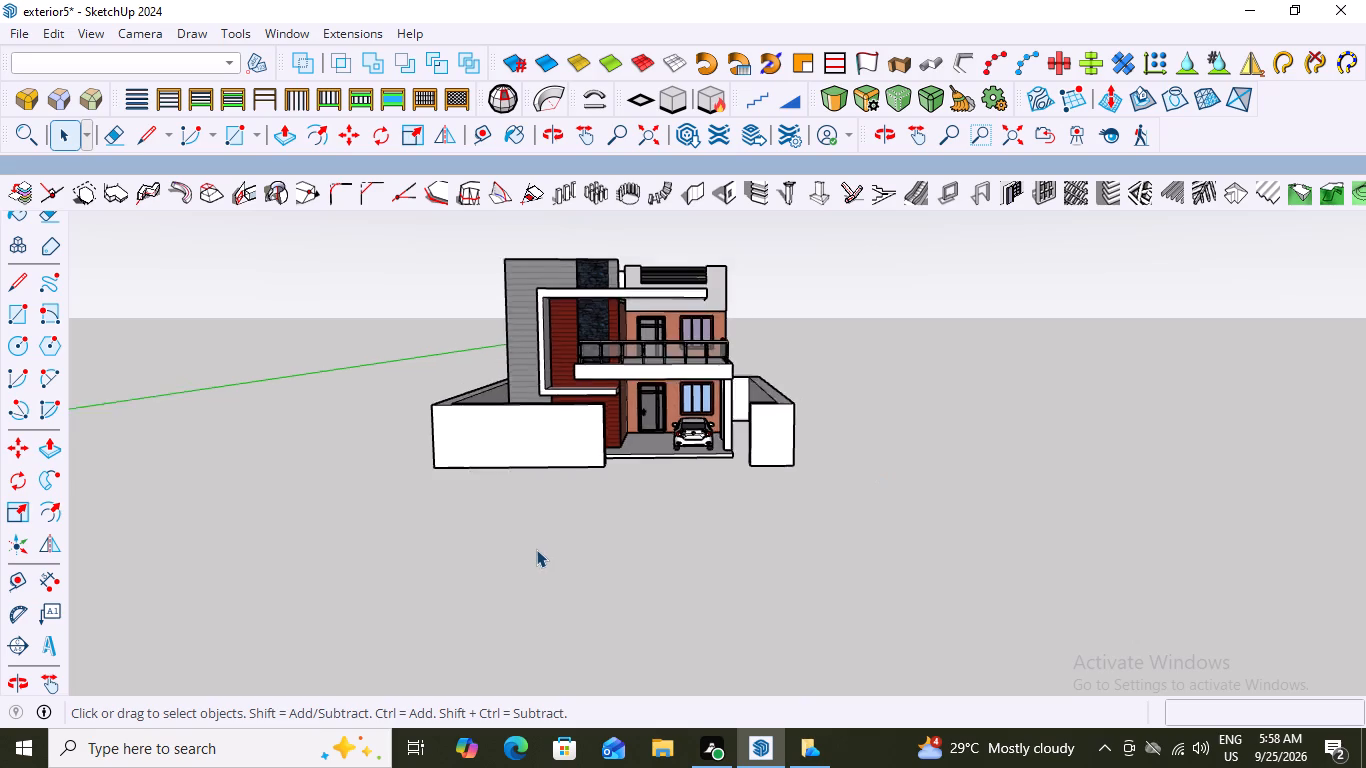
{"action": "scroll", "coordinate": [536, 549], "scroll_direction": "down", "scroll_amount": 4}
{"action": "scroll", "coordinate": [598, 534], "scroll_direction": "up", "scroll_amount": 7}
{"action": "middle_click", "coordinate": [503, 498]}
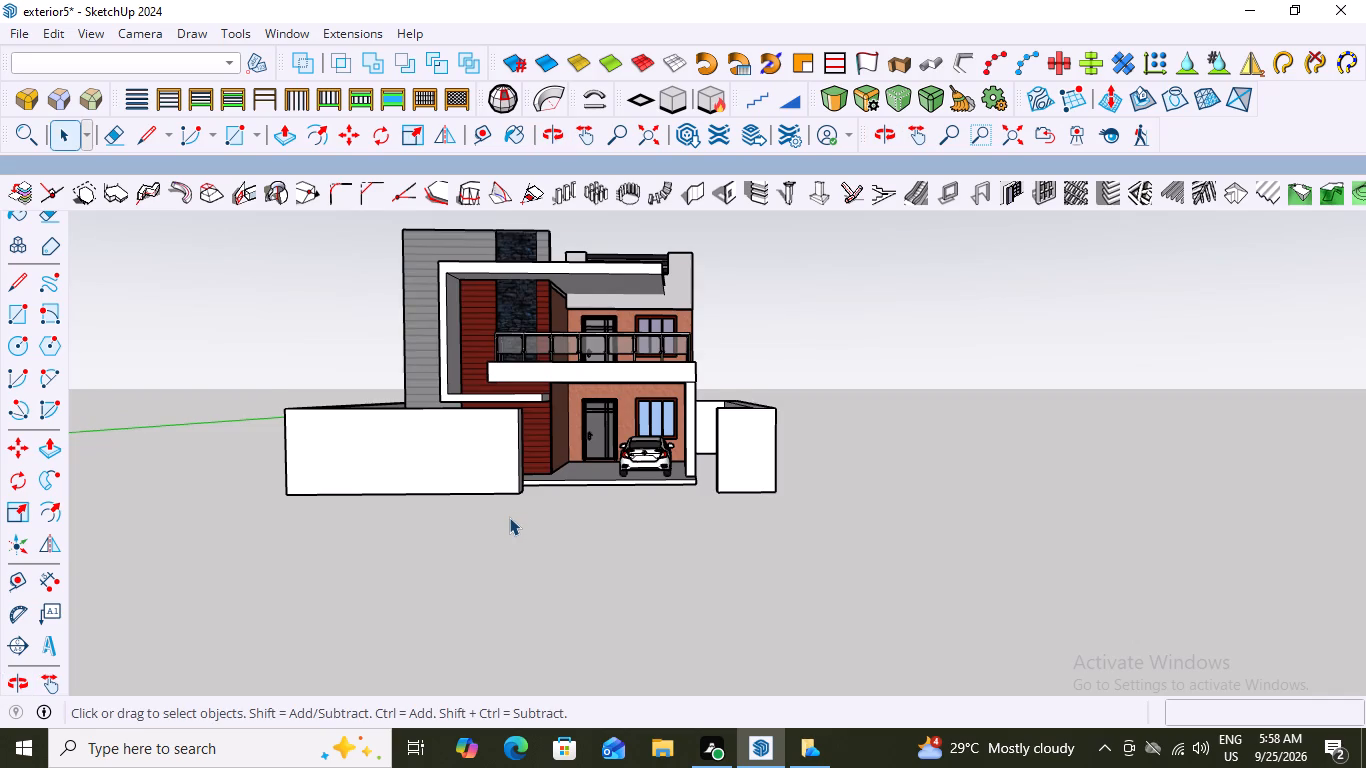
{"action": "scroll", "coordinate": [509, 517], "scroll_direction": "down", "scroll_amount": 2}
{"action": "scroll", "coordinate": [497, 375], "scroll_direction": "up", "scroll_amount": 2}
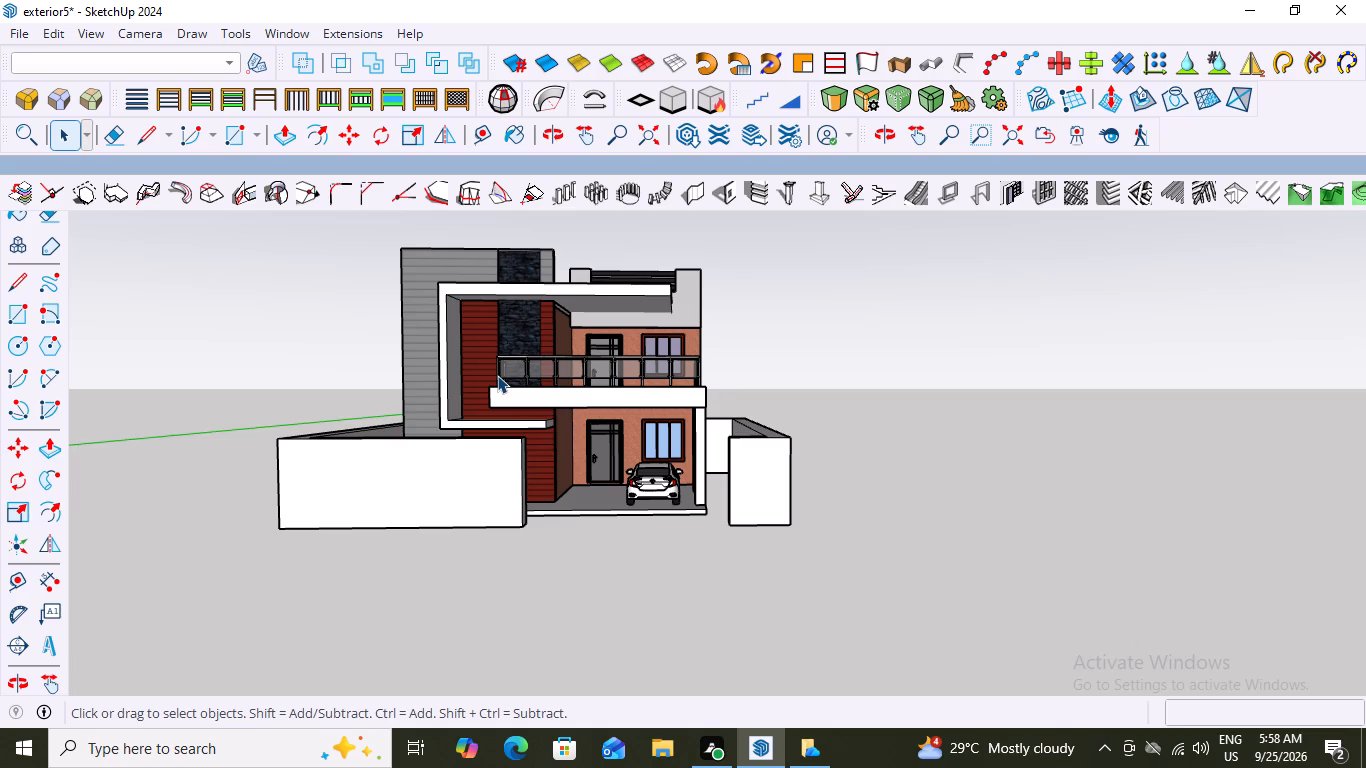
{"action": "scroll", "coordinate": [497, 375], "scroll_direction": "down", "scroll_amount": 6}
{"action": "scroll", "coordinate": [406, 314], "scroll_direction": "up", "scroll_amount": 3}
{"action": "scroll", "coordinate": [549, 344], "scroll_direction": "up", "scroll_amount": 3}
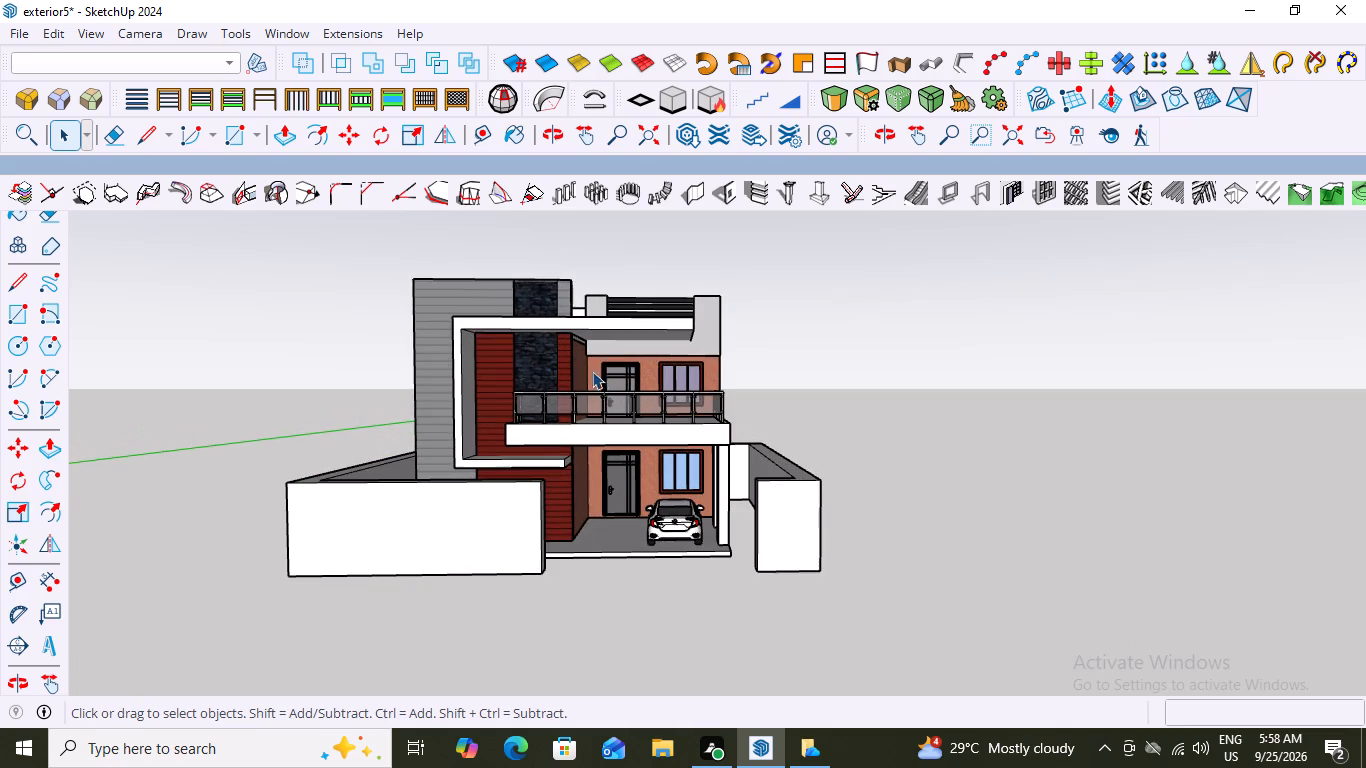
{"action": "middle_click_drag", "start_coordinate": [605, 369], "coordinate": [656, 372]}
{"action": "scroll", "coordinate": [532, 397], "scroll_direction": "up", "scroll_amount": 2}
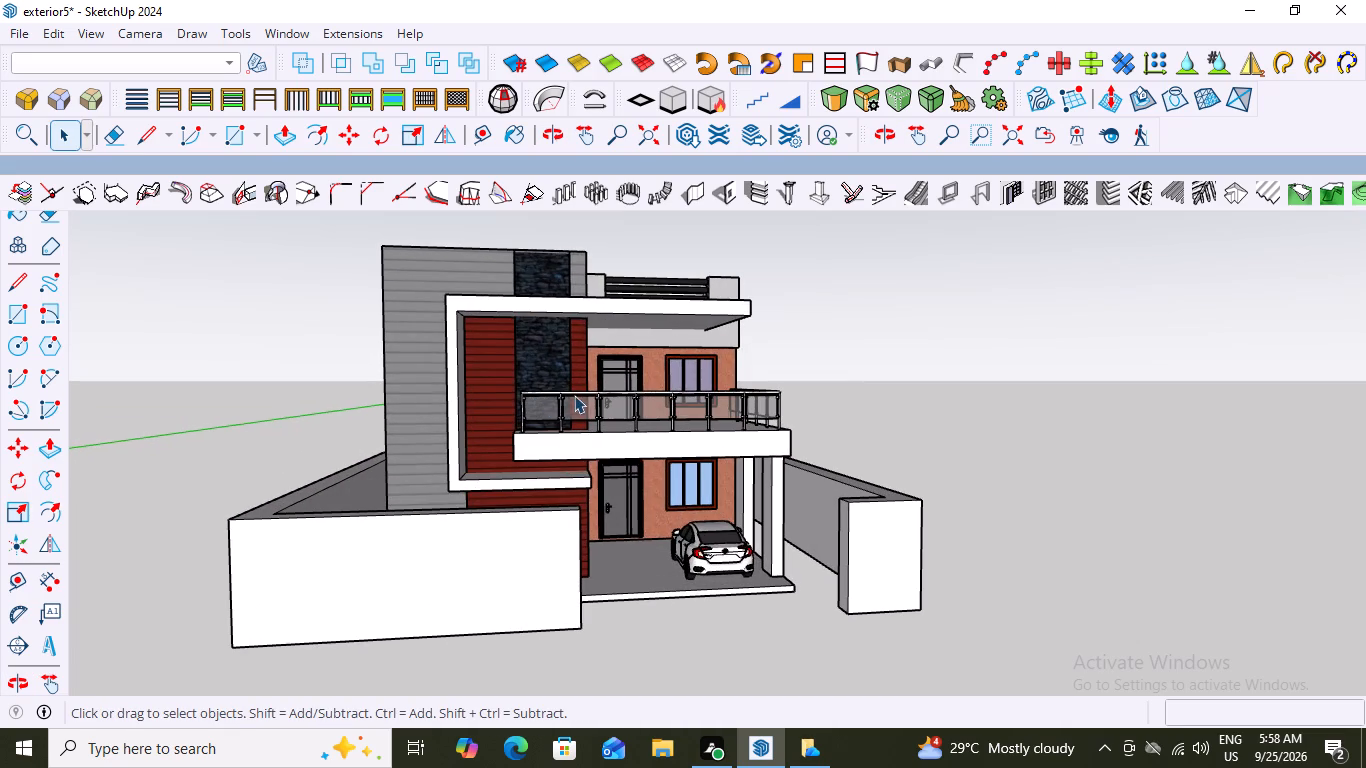
{"action": "middle_click_drag", "start_coordinate": [577, 392], "coordinate": [561, 402]}
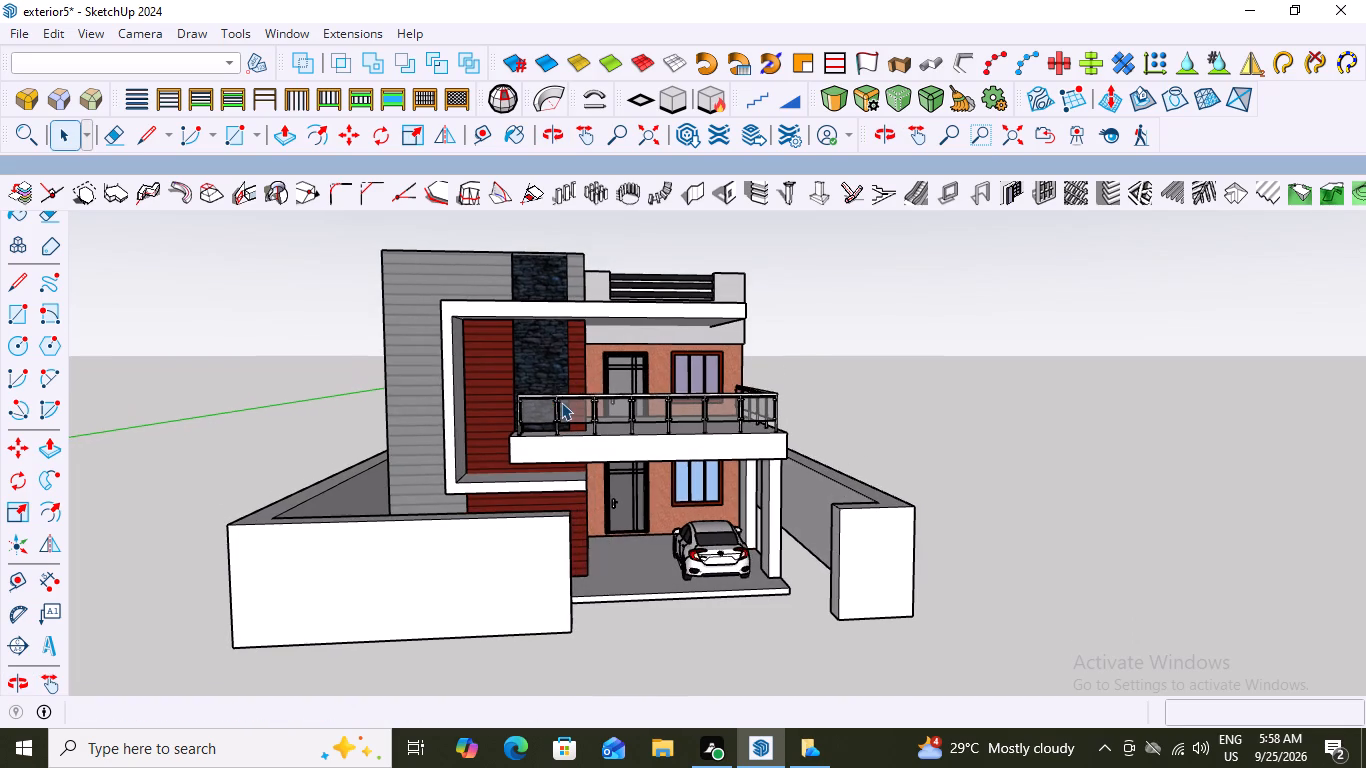
{"action": "scroll", "coordinate": [561, 402], "scroll_direction": "up", "scroll_amount": 4}
{"action": "scroll", "coordinate": [561, 402], "scroll_direction": "down", "scroll_amount": 3}
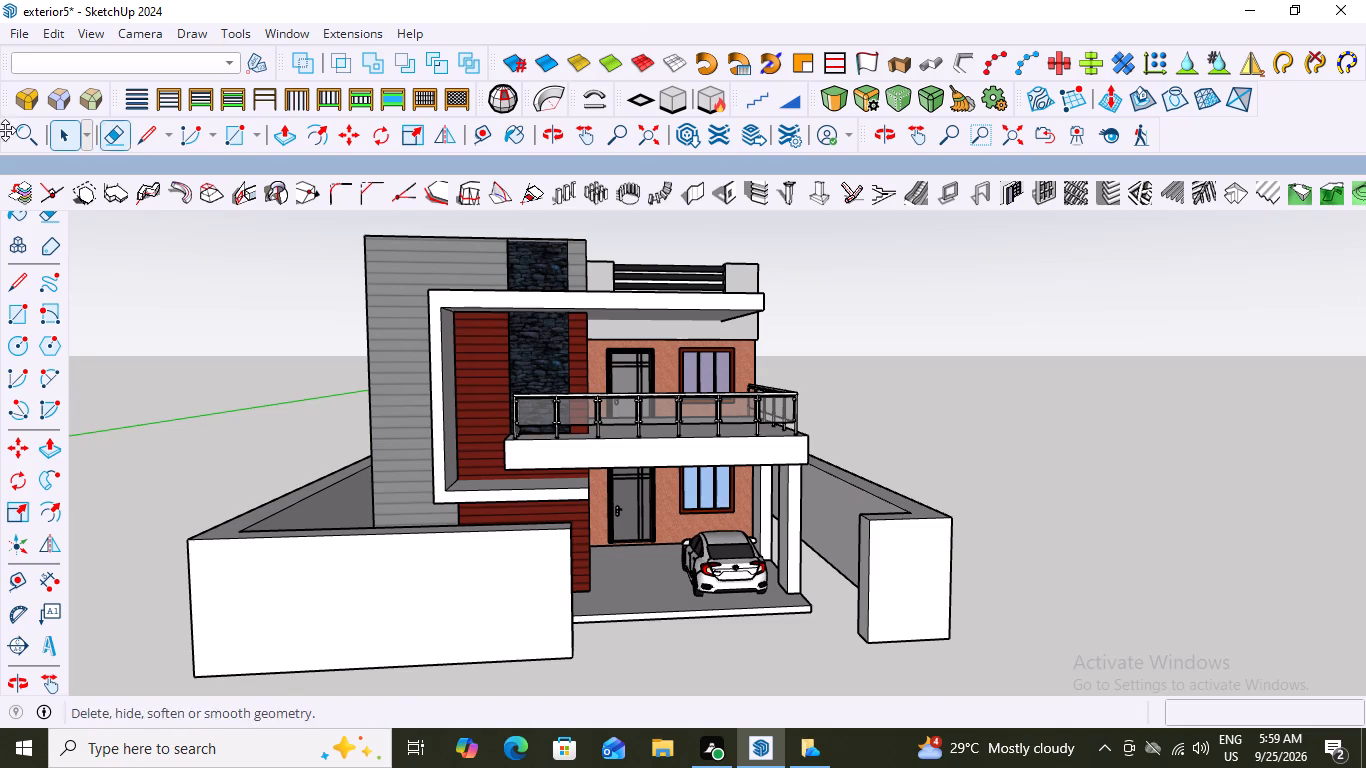
Open 3D Warehouse and search its models for "gate".
{"action": "left_click", "coordinate": [348, 32]}
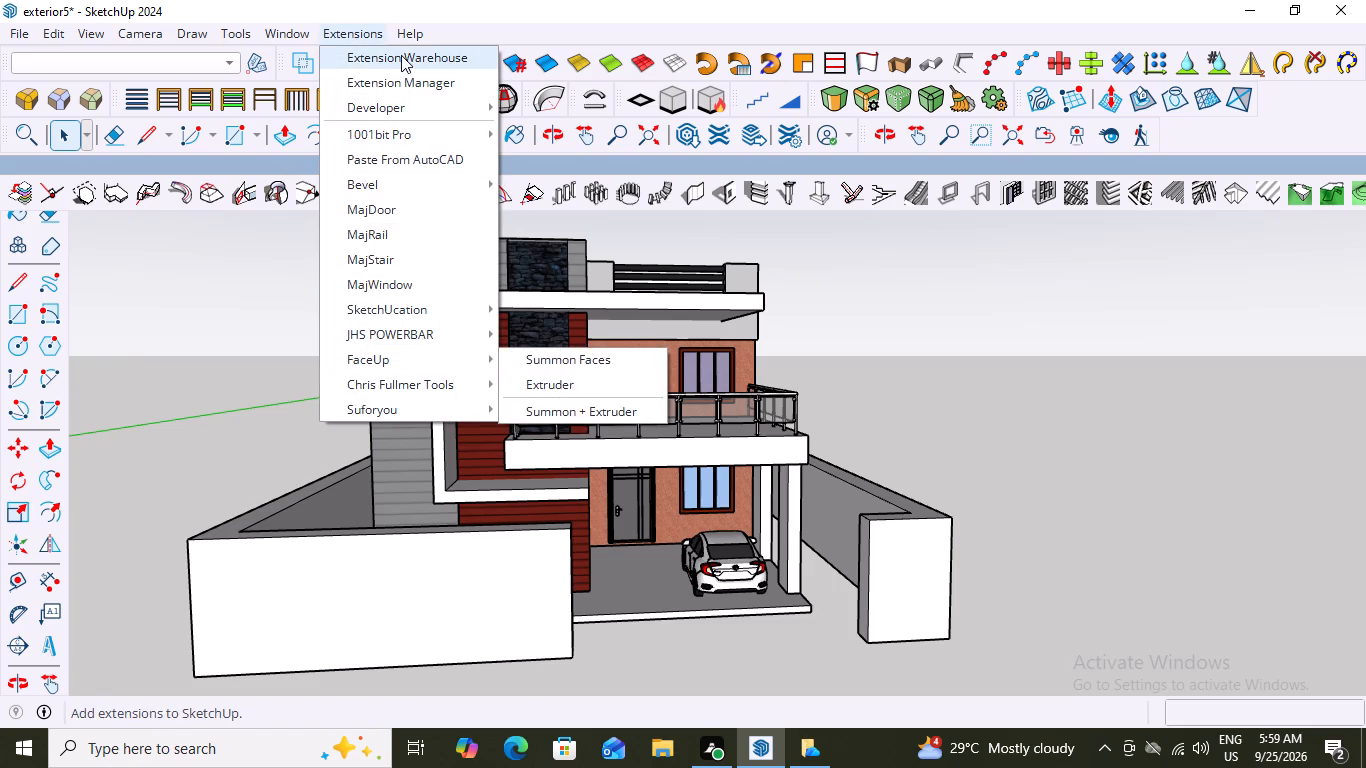
{"action": "left_click", "coordinate": [283, 26]}
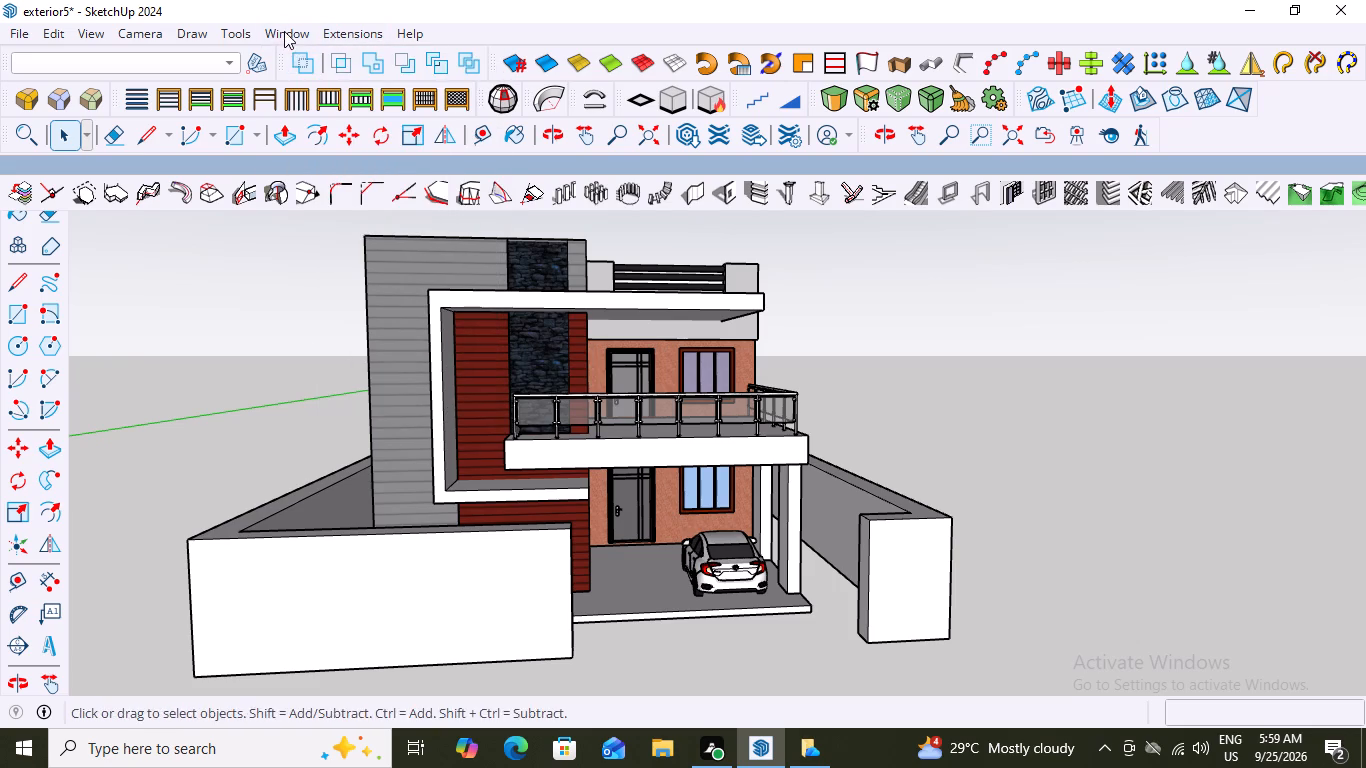
{"action": "left_click", "coordinate": [284, 30]}
{"action": "left_click", "coordinate": [338, 186]}
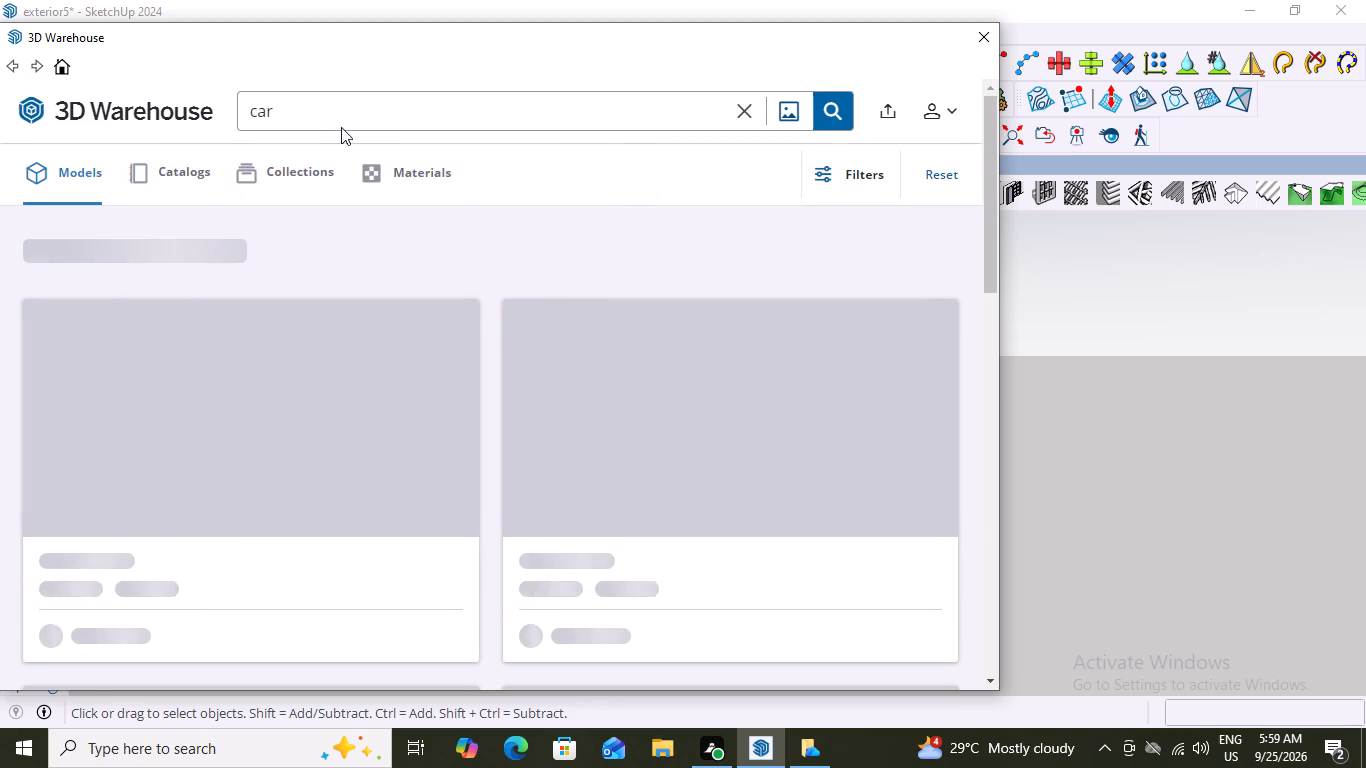
{"action": "left_click", "coordinate": [333, 120]}
{"action": "left_click", "coordinate": [301, 113]}
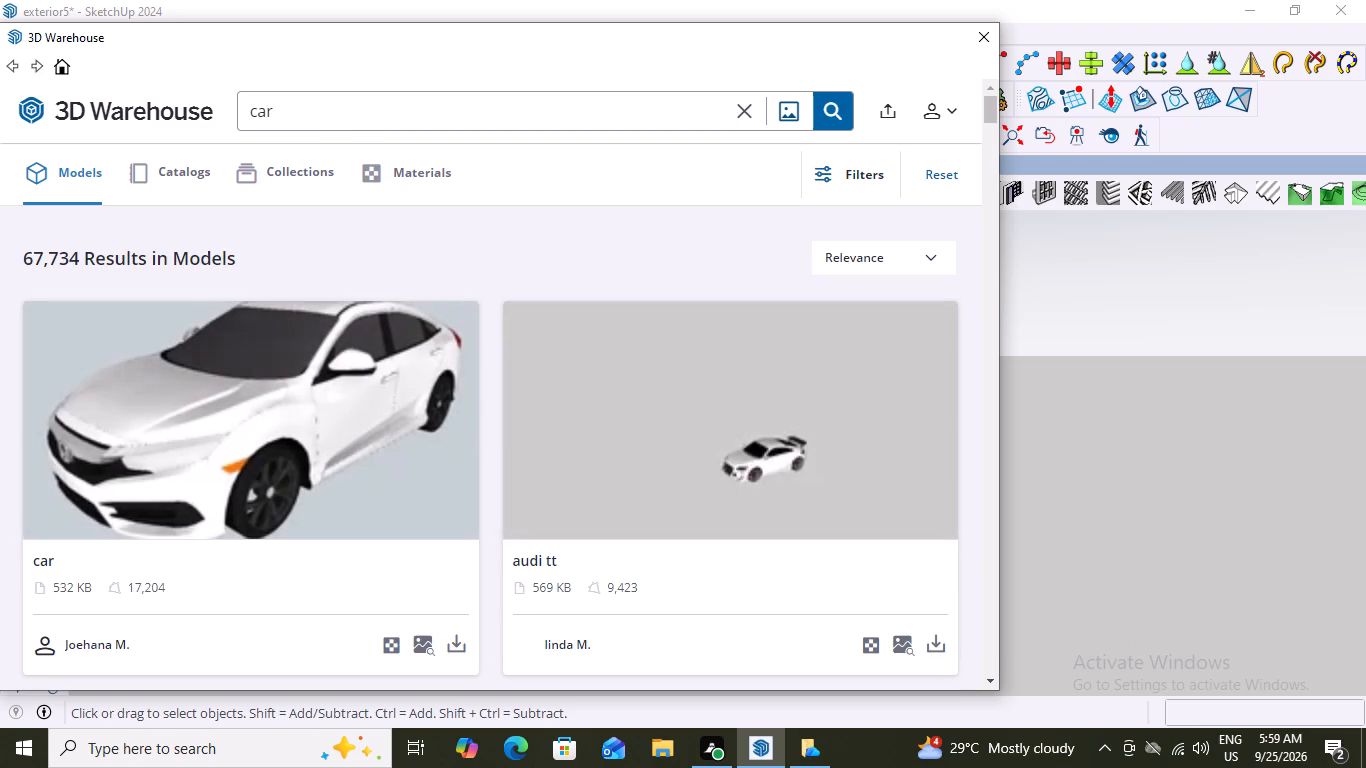
{"action": "key", "text": "BackSpace"}
{"action": "key", "text": "BackSpace"}
{"action": "key", "text": "BackSpace"}
{"action": "key", "text": "BackSpace"}
{"action": "type", "text": "ga"}
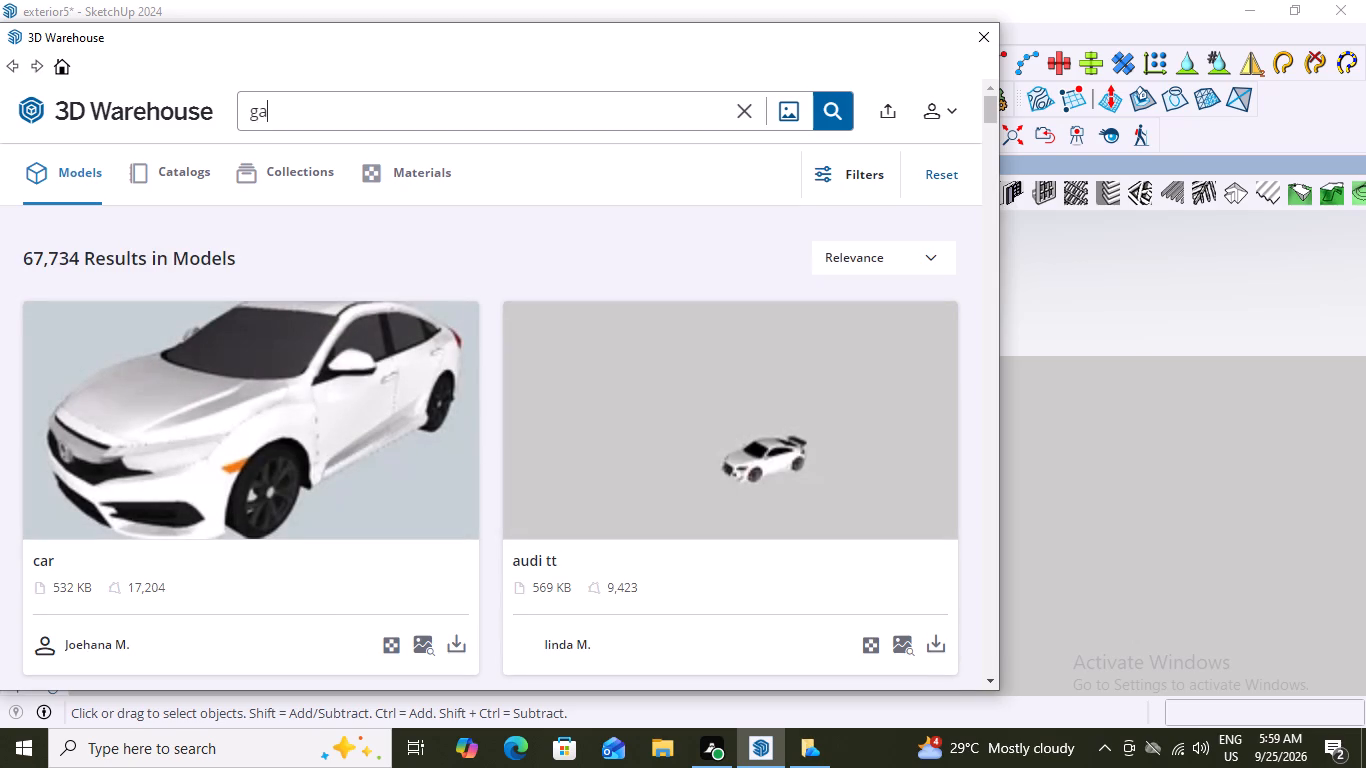
{"action": "type", "text": "te"}
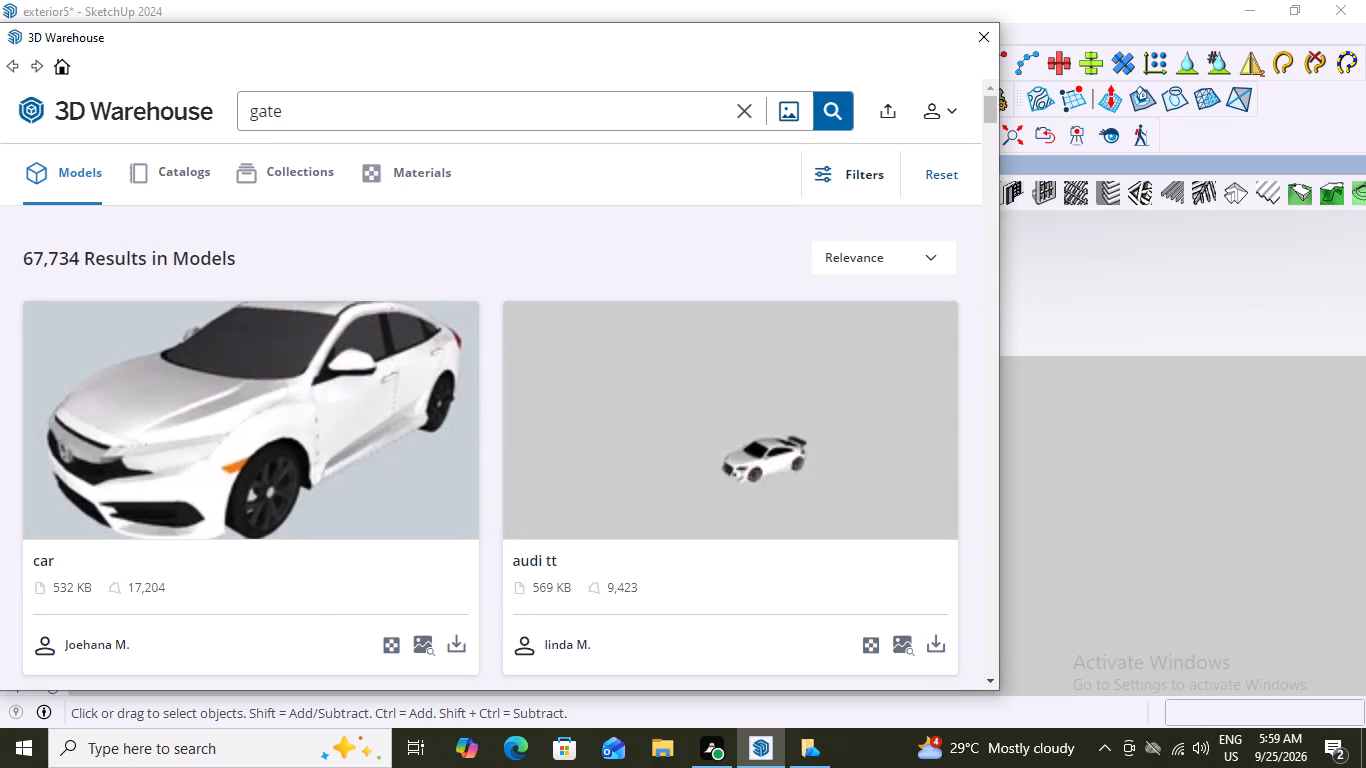
{"action": "left_click", "coordinate": [834, 113]}
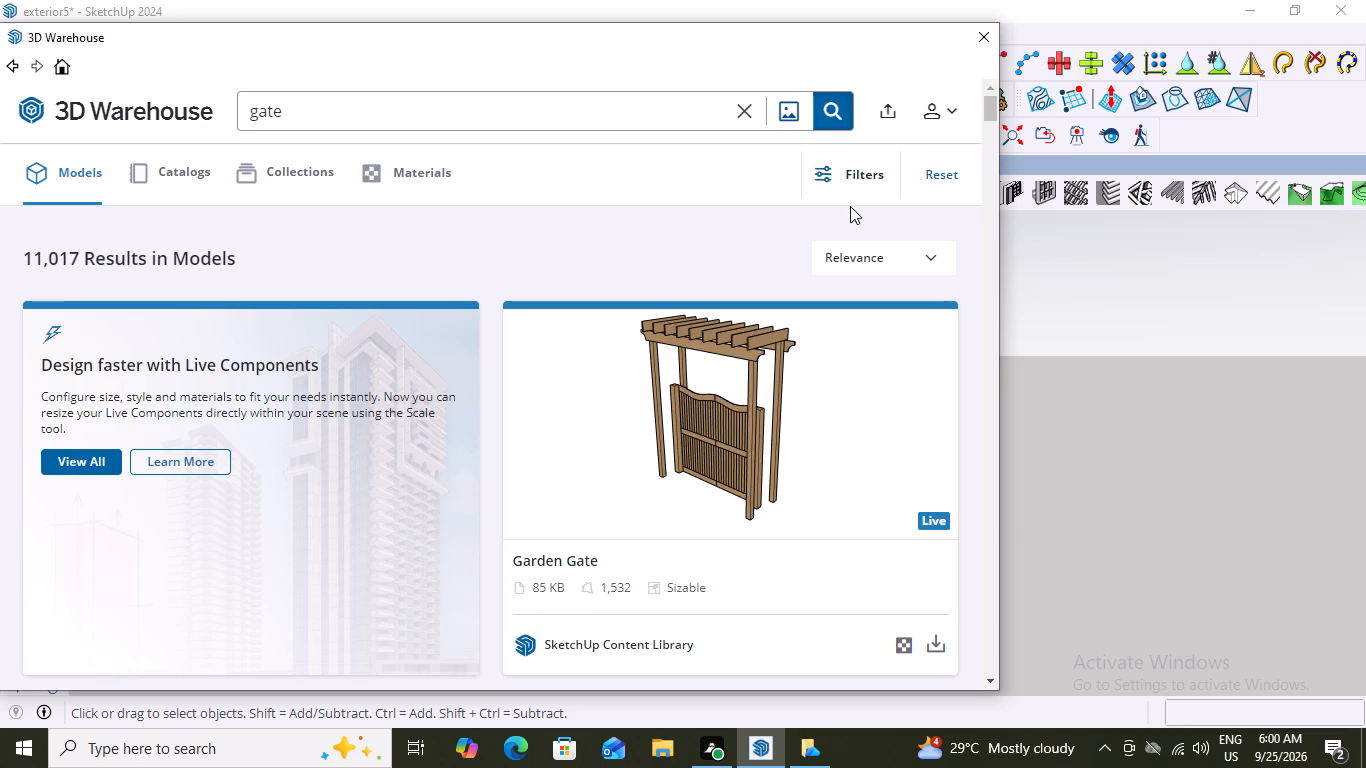
Look through the gate models in the search results for a design that suits the front boundary wall opening.
{"action": "scroll", "coordinate": [737, 287], "scroll_direction": "down", "scroll_amount": 4}
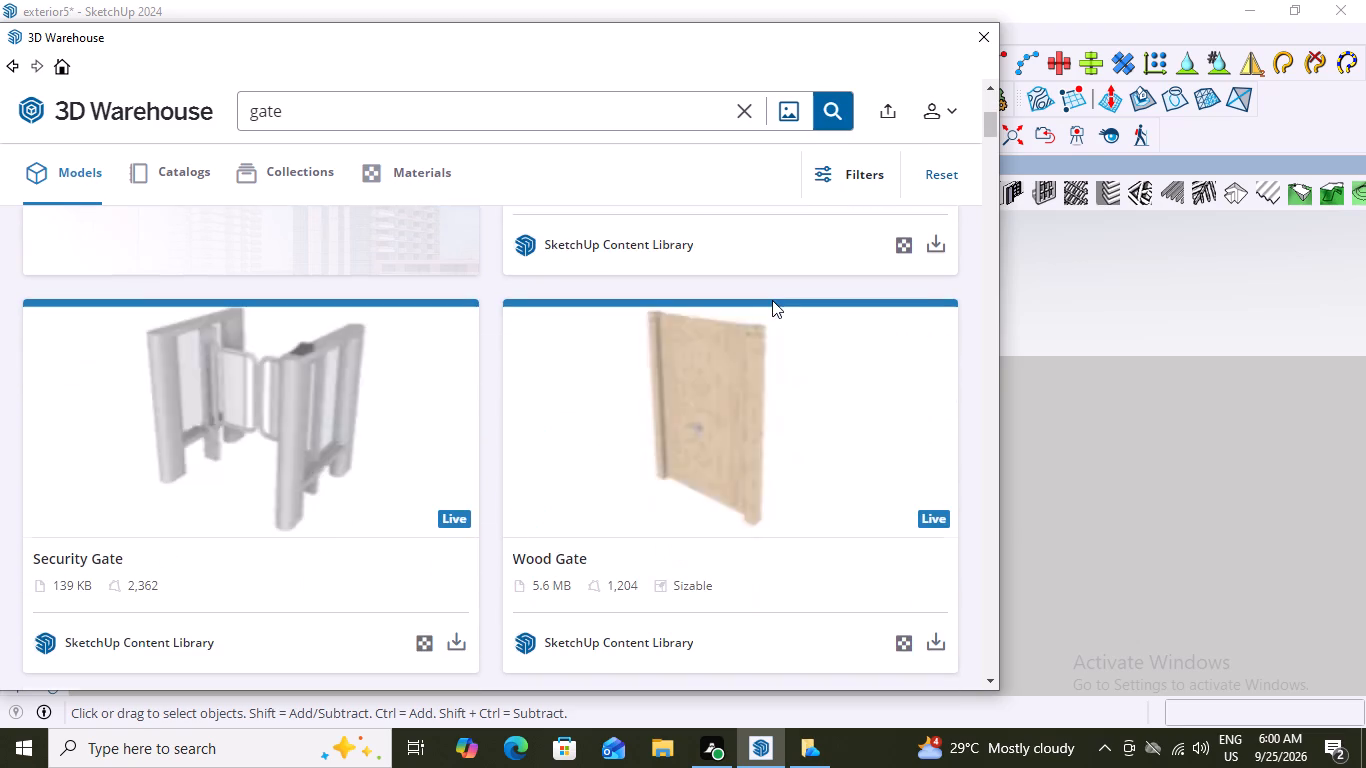
{"action": "scroll", "coordinate": [772, 300], "scroll_direction": "down", "scroll_amount": 6}
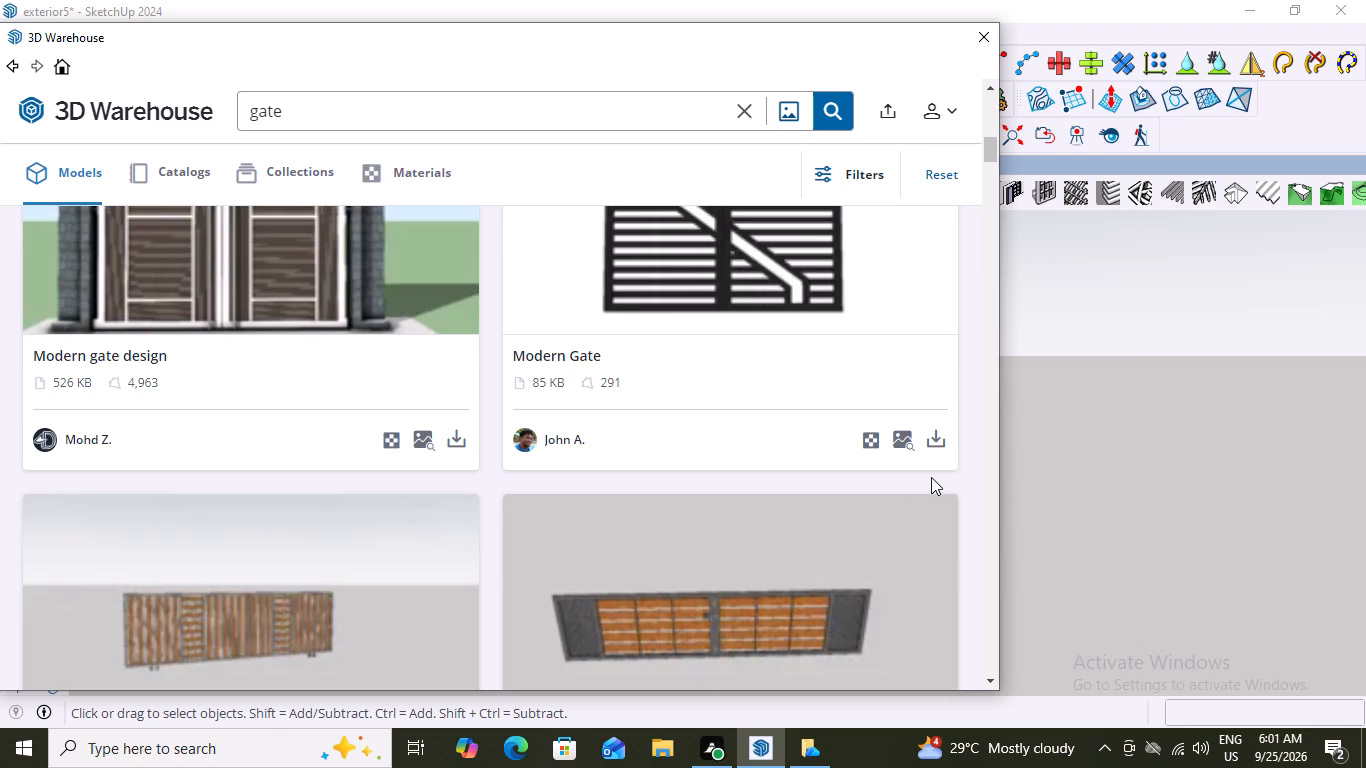
{"action": "scroll", "coordinate": [865, 453], "scroll_direction": "down", "scroll_amount": 5}
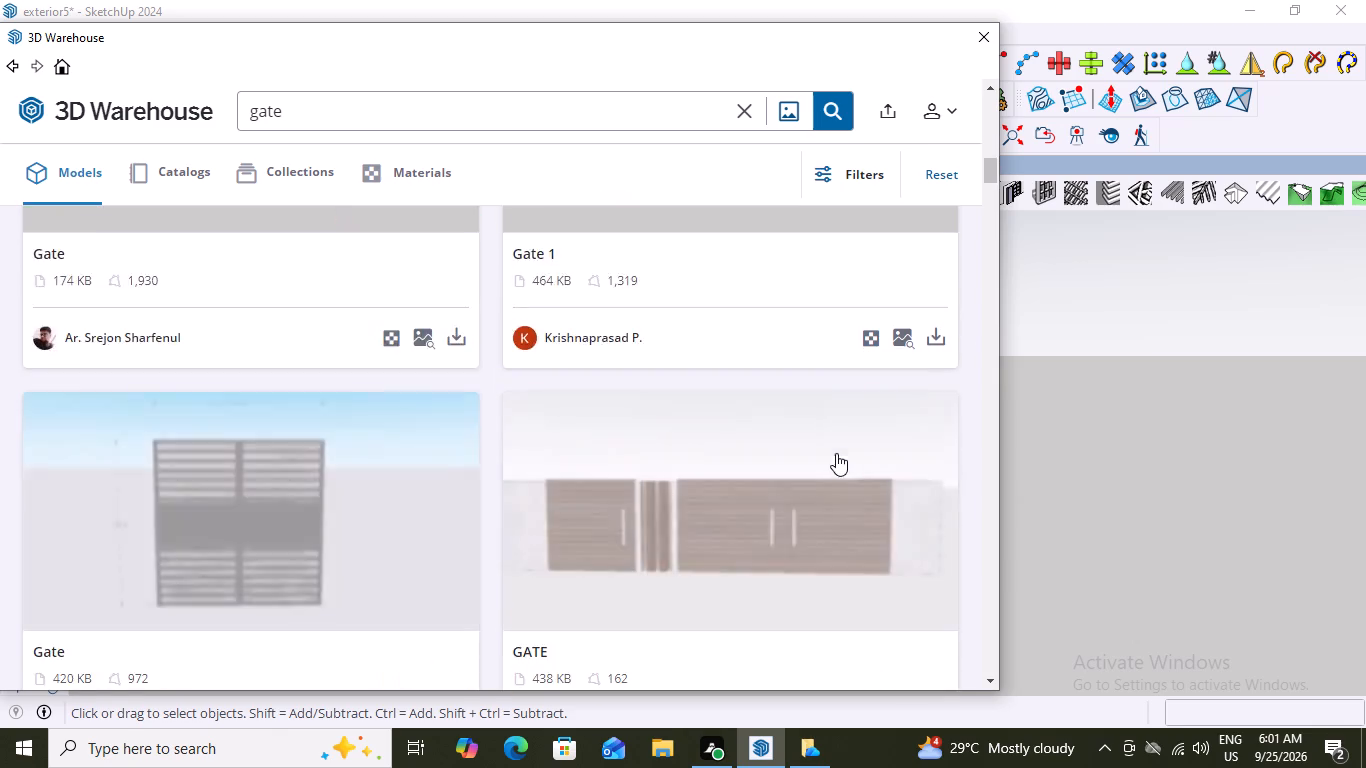
{"action": "scroll", "coordinate": [836, 453], "scroll_direction": "down", "scroll_amount": 3}
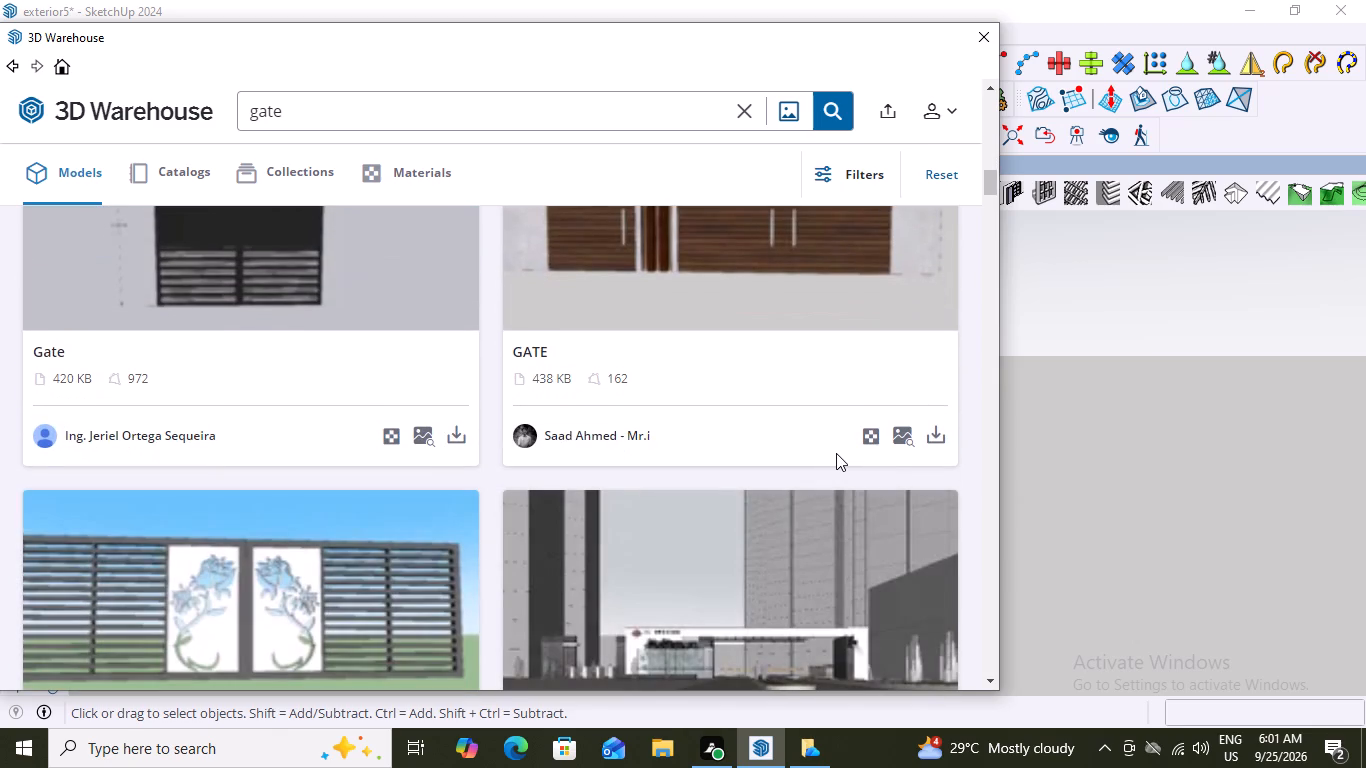
{"action": "scroll", "coordinate": [800, 465], "scroll_direction": "down", "scroll_amount": 3}
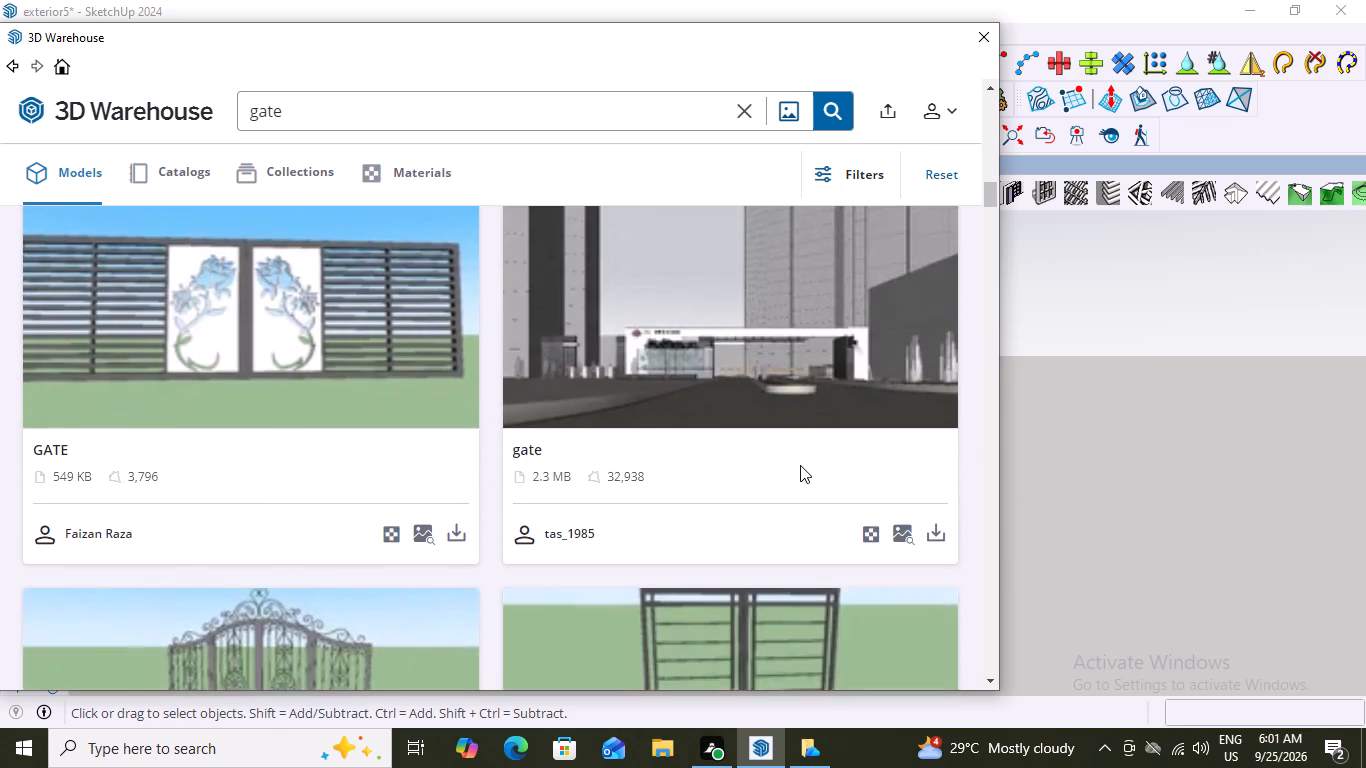
{"action": "scroll", "coordinate": [800, 465], "scroll_direction": "down", "scroll_amount": 11}
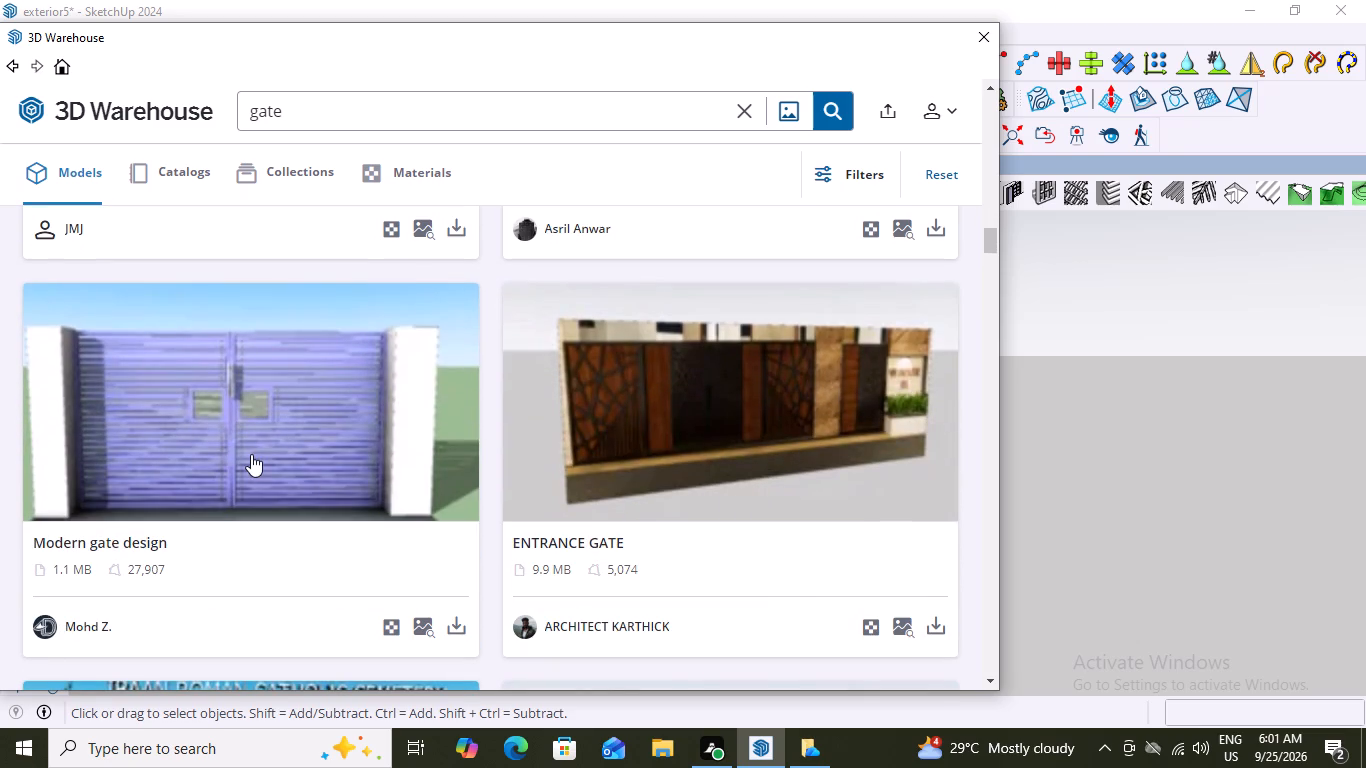
{"action": "scroll", "coordinate": [256, 454], "scroll_direction": "down", "scroll_amount": 4}
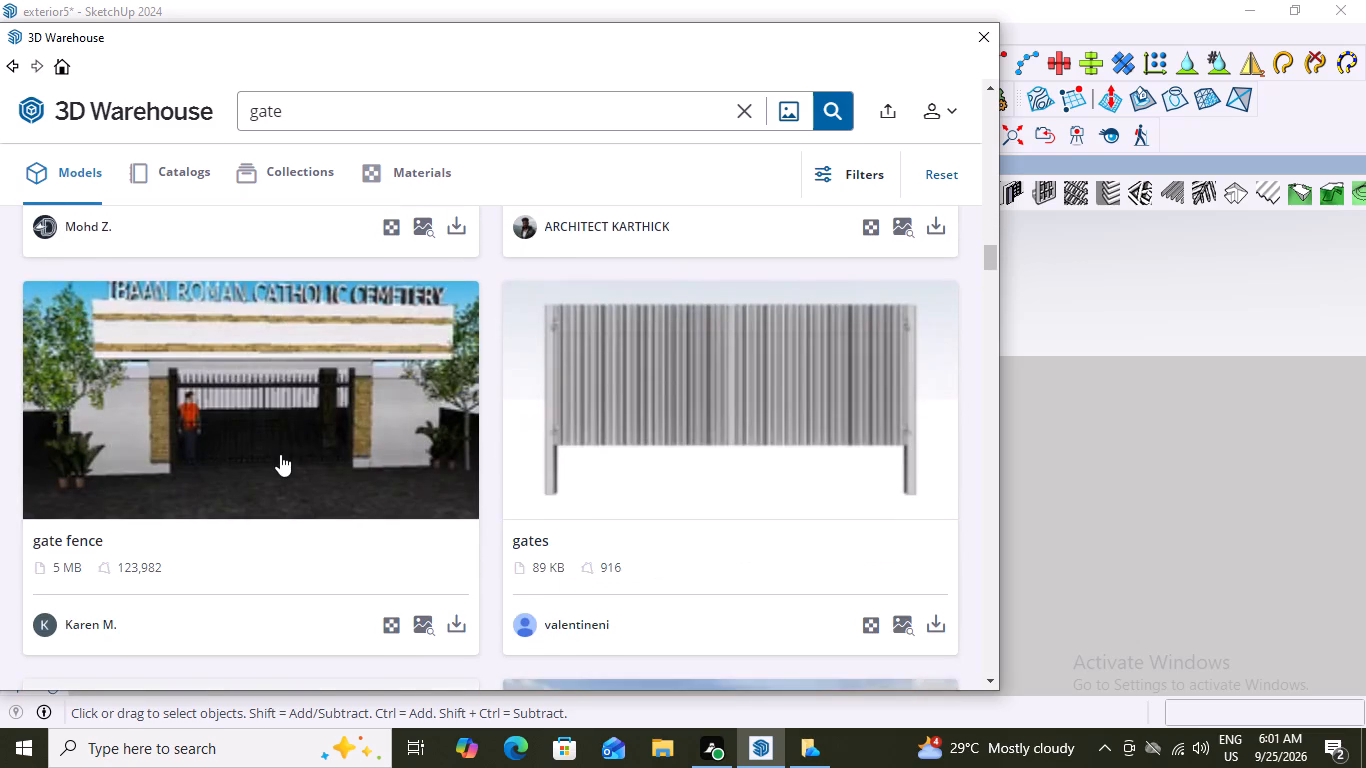
{"action": "scroll", "coordinate": [280, 454], "scroll_direction": "down", "scroll_amount": 4}
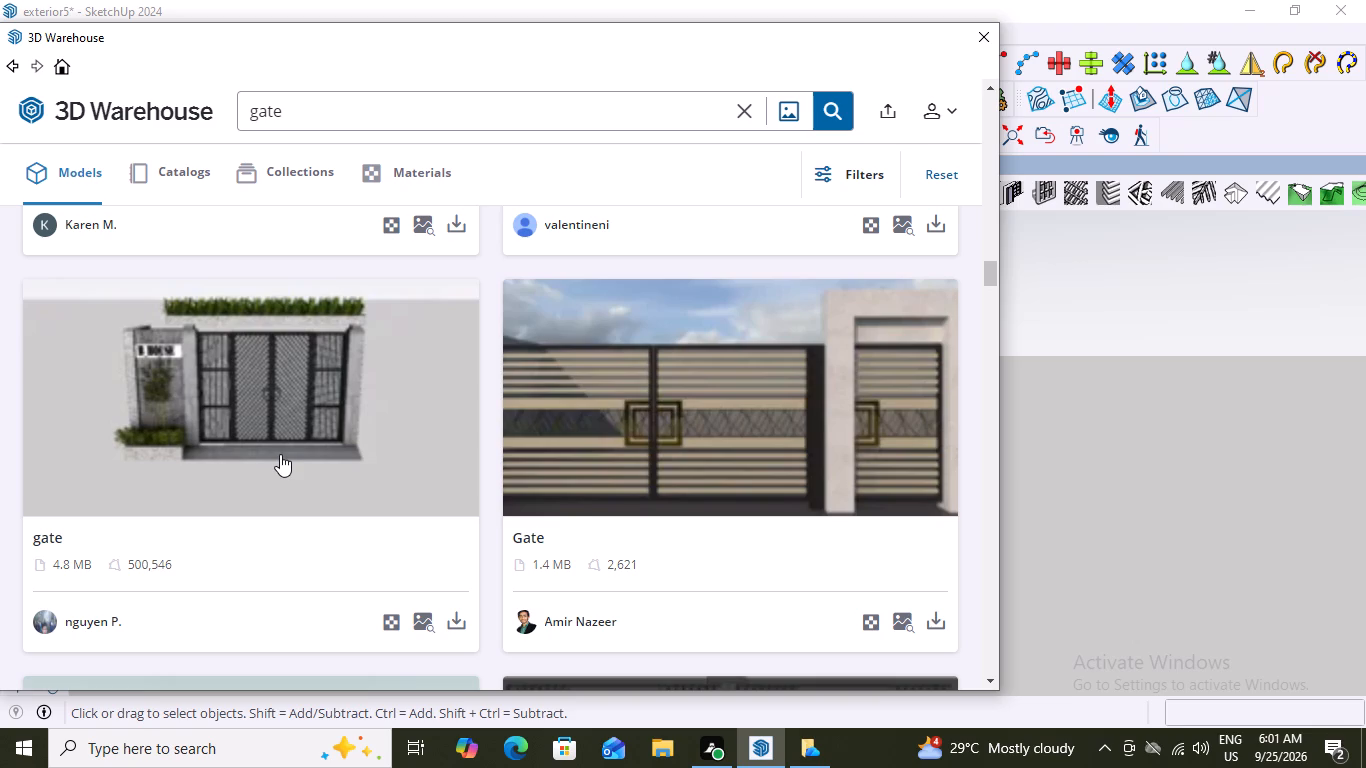
{"action": "scroll", "coordinate": [280, 454], "scroll_direction": "down", "scroll_amount": 3}
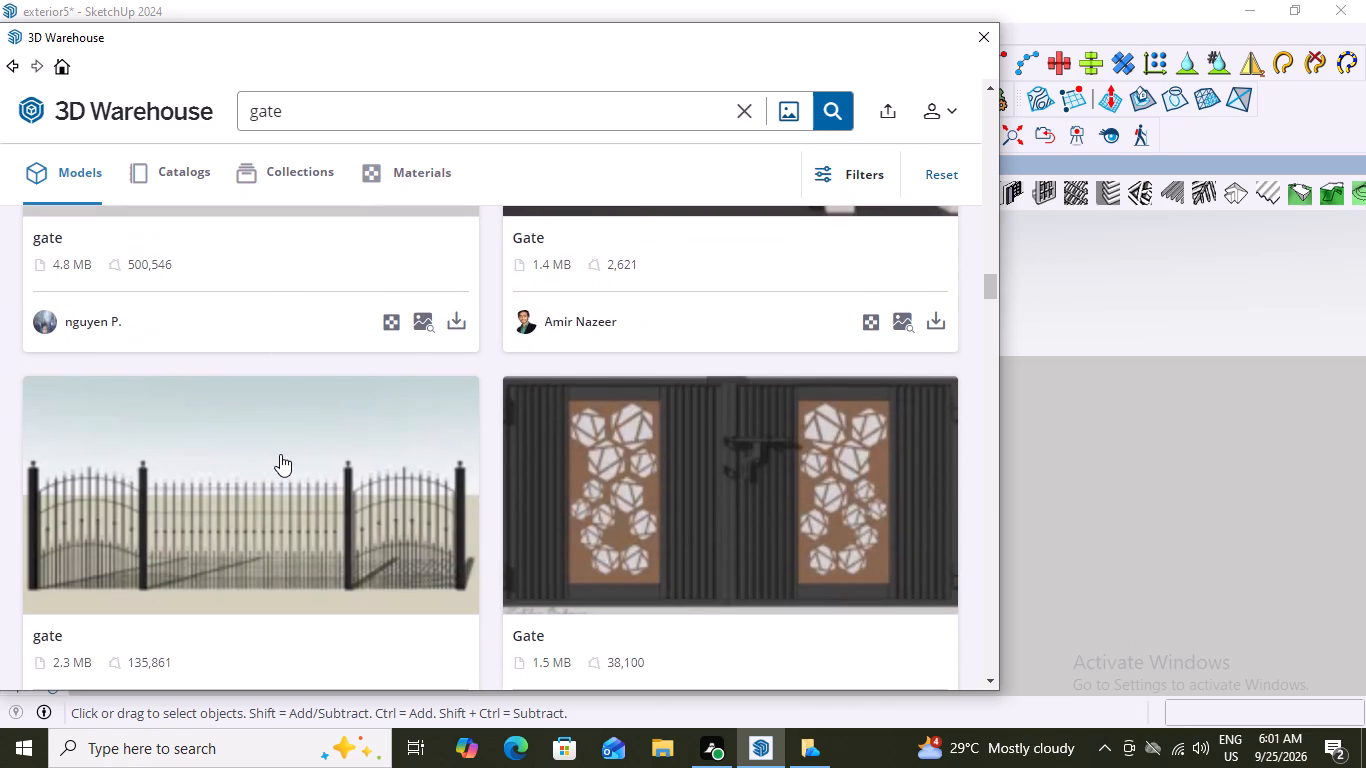
{"action": "scroll", "coordinate": [280, 454], "scroll_direction": "down", "scroll_amount": 4}
{"action": "scroll", "coordinate": [500, 481], "scroll_direction": "down", "scroll_amount": 6}
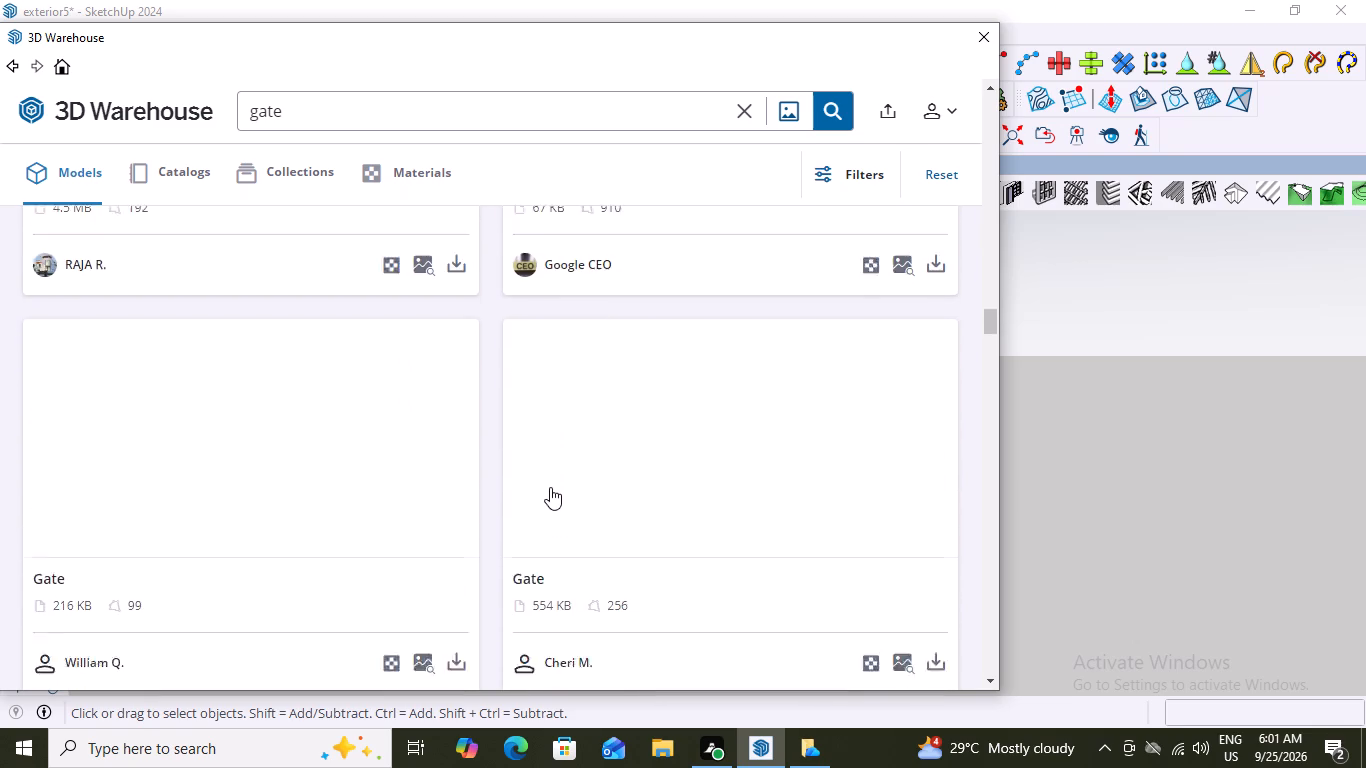
{"action": "scroll", "coordinate": [550, 487], "scroll_direction": "down", "scroll_amount": 8}
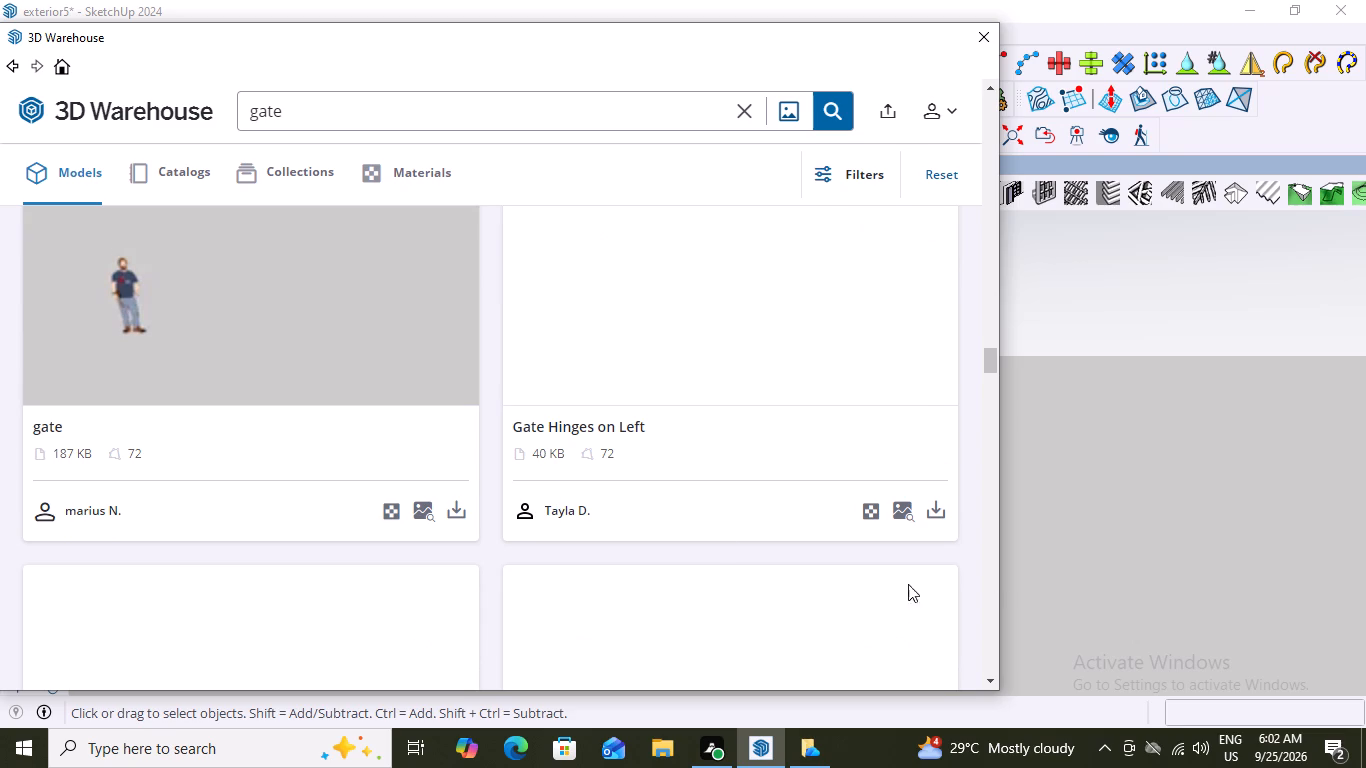
{"action": "scroll", "coordinate": [456, 427], "scroll_direction": "down", "scroll_amount": 7}
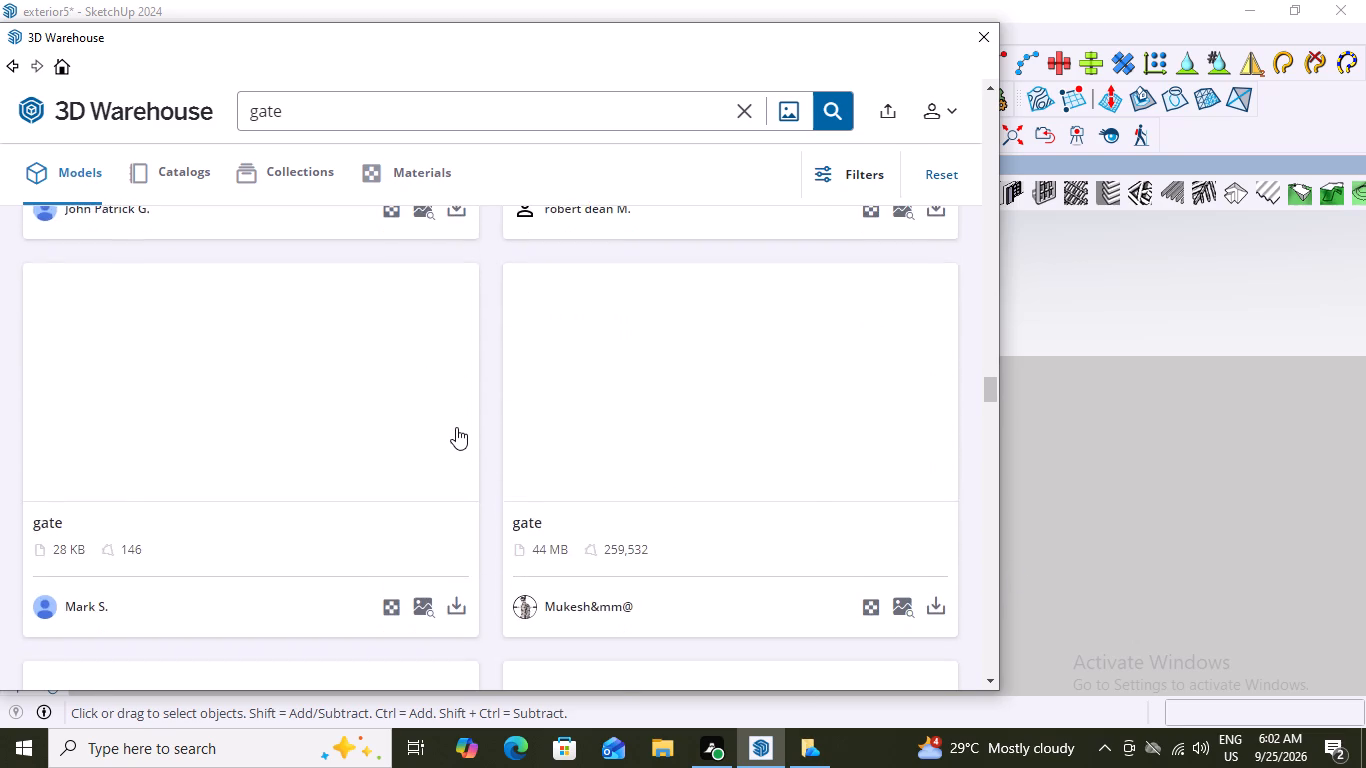
{"action": "scroll", "coordinate": [456, 427], "scroll_direction": "up", "scroll_amount": 3}
{"action": "scroll", "coordinate": [456, 427], "scroll_direction": "down", "scroll_amount": 4}
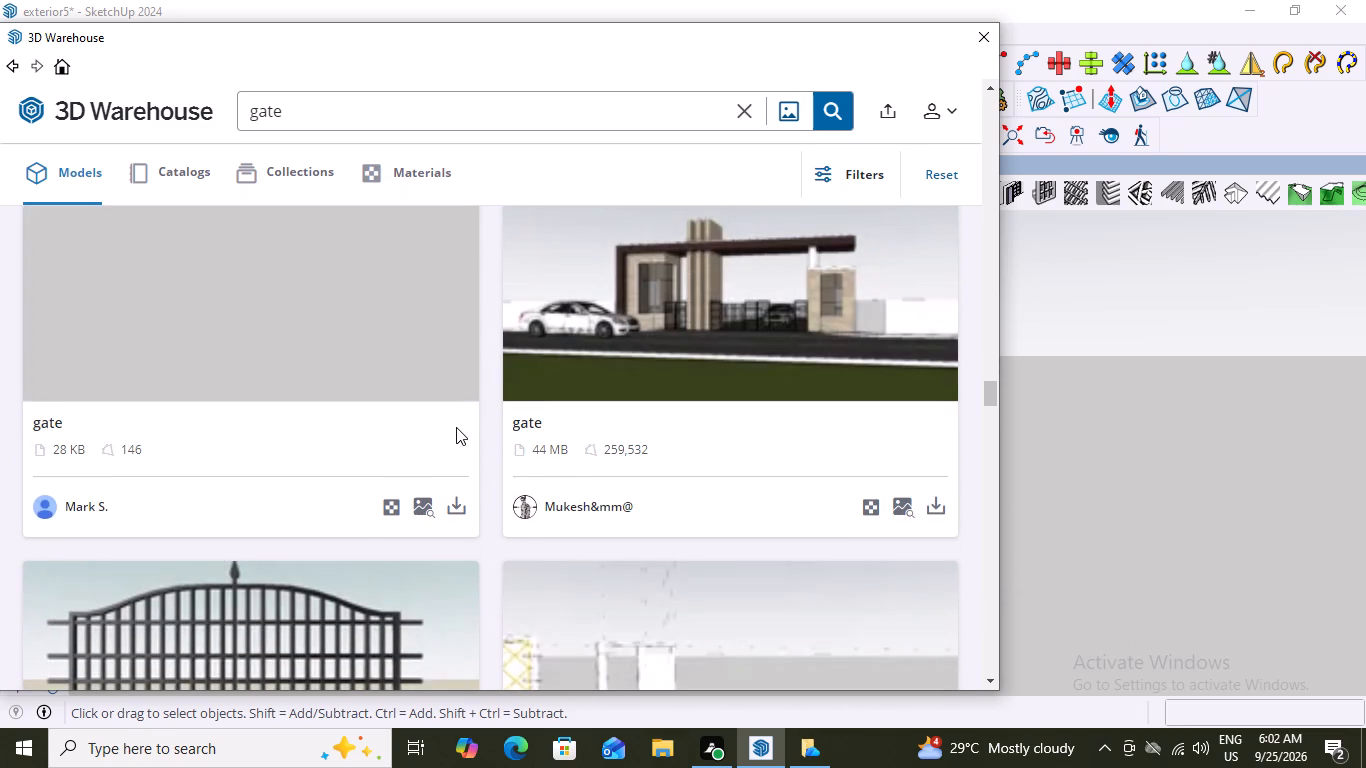
{"action": "scroll", "coordinate": [456, 427], "scroll_direction": "down", "scroll_amount": 9}
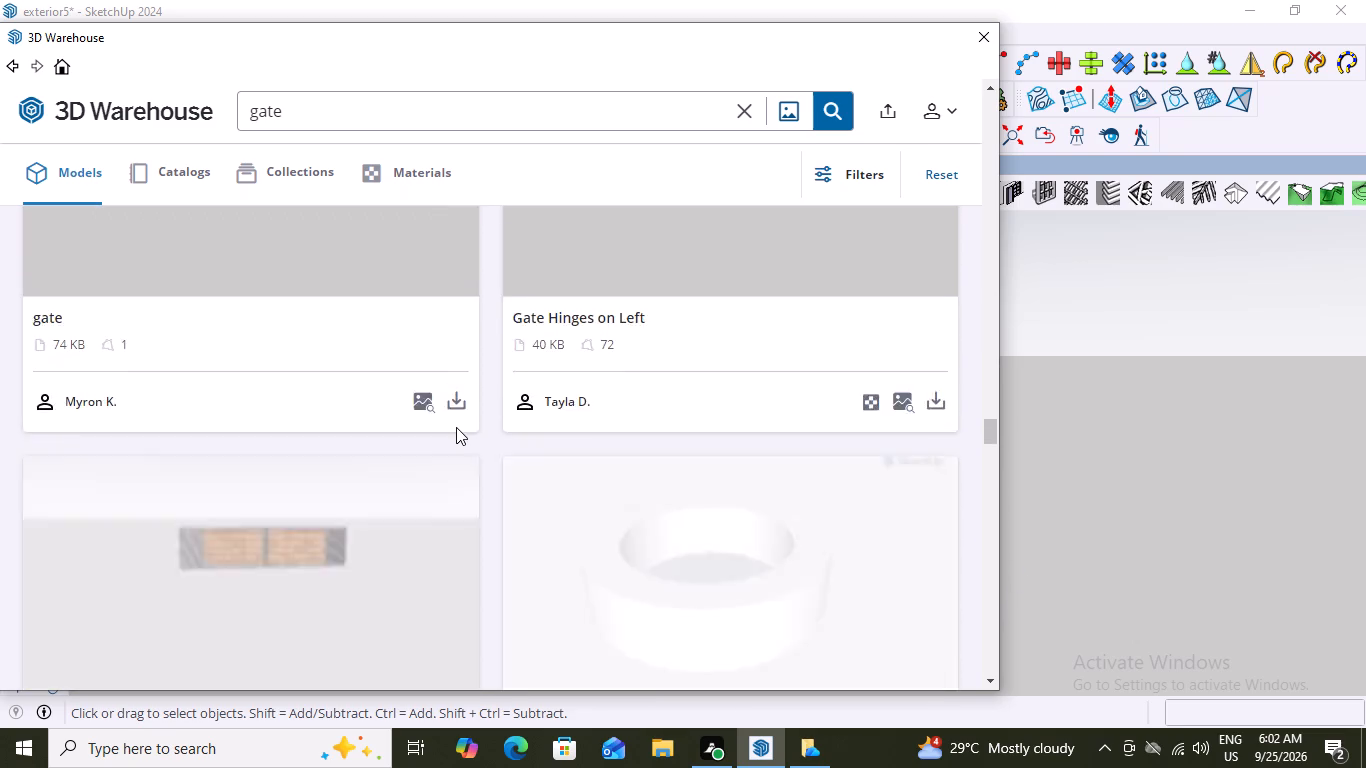
{"action": "scroll", "coordinate": [456, 427], "scroll_direction": "up", "scroll_amount": 3}
{"action": "scroll", "coordinate": [456, 427], "scroll_direction": "down", "scroll_amount": 7}
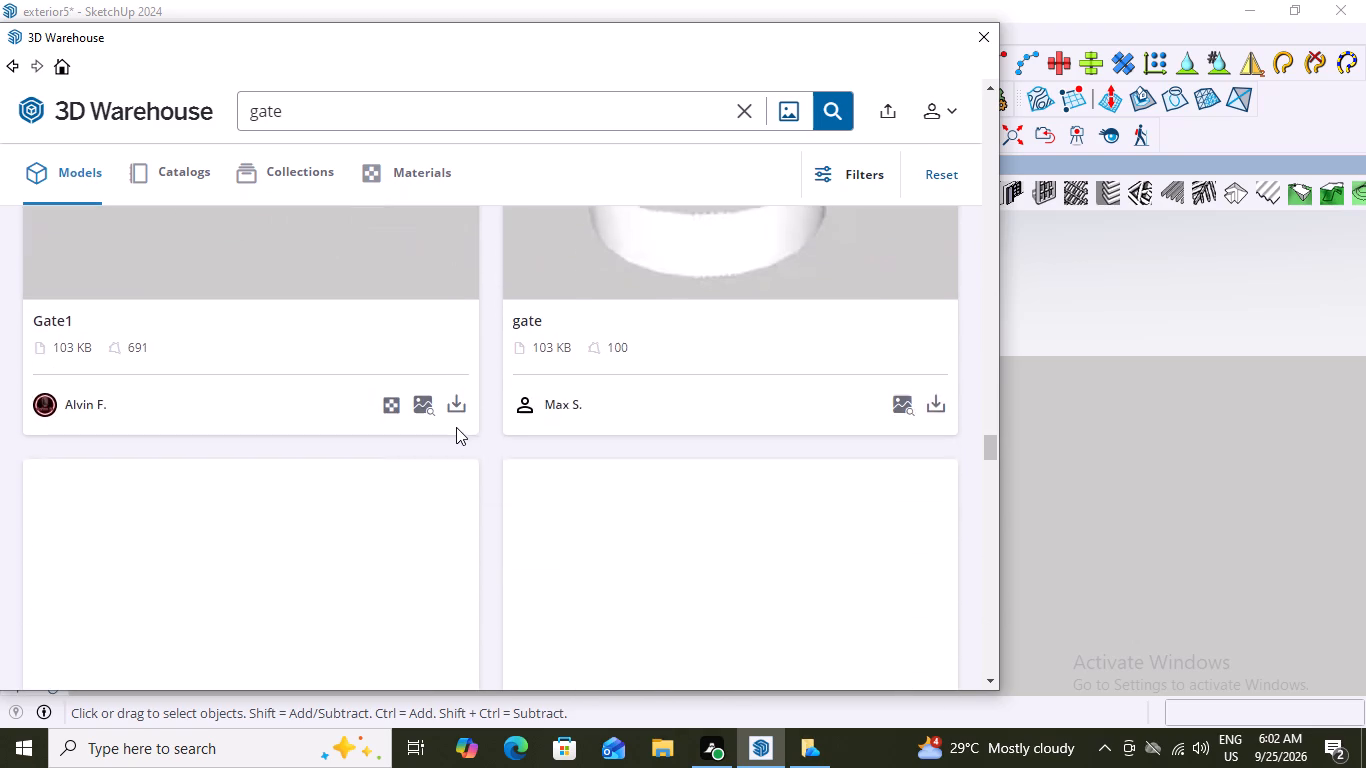
{"action": "scroll", "coordinate": [456, 427], "scroll_direction": "down", "scroll_amount": 4}
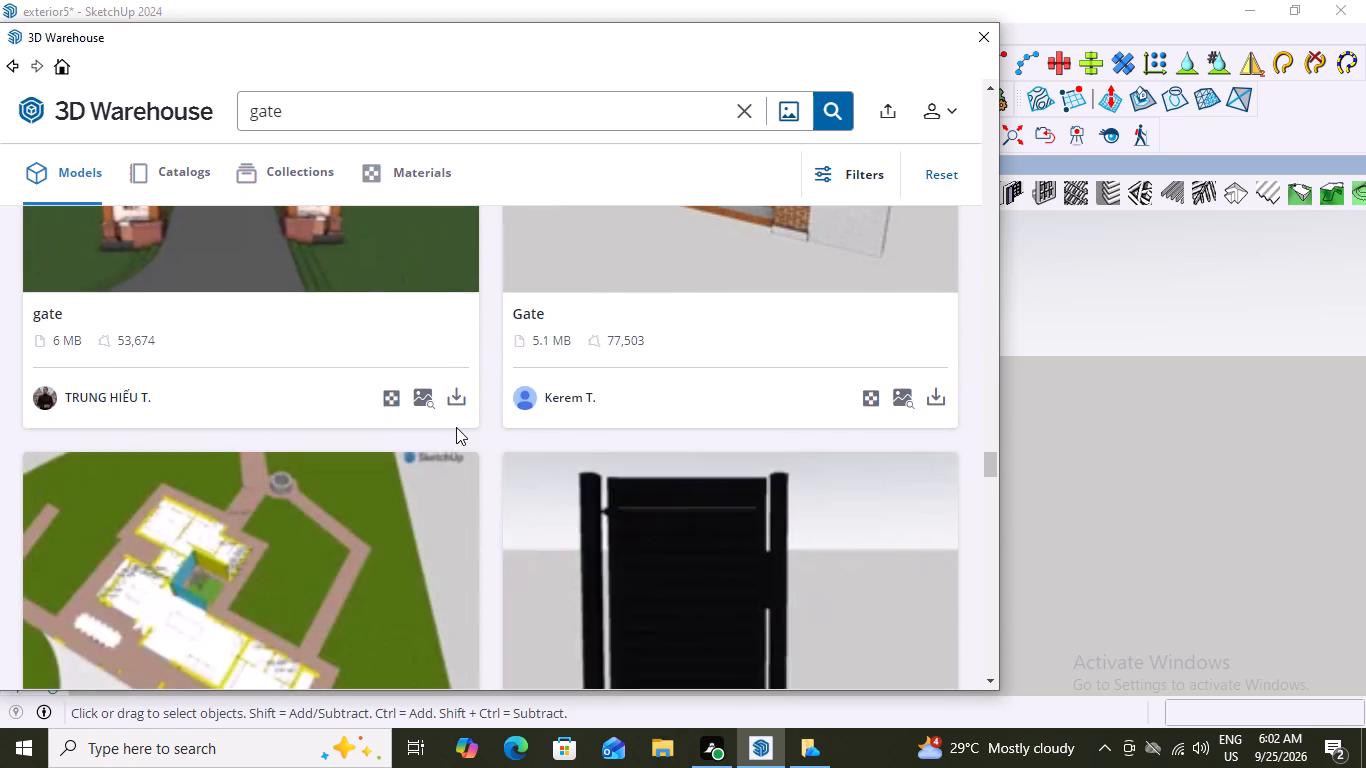
{"action": "scroll", "coordinate": [456, 427], "scroll_direction": "down", "scroll_amount": 10}
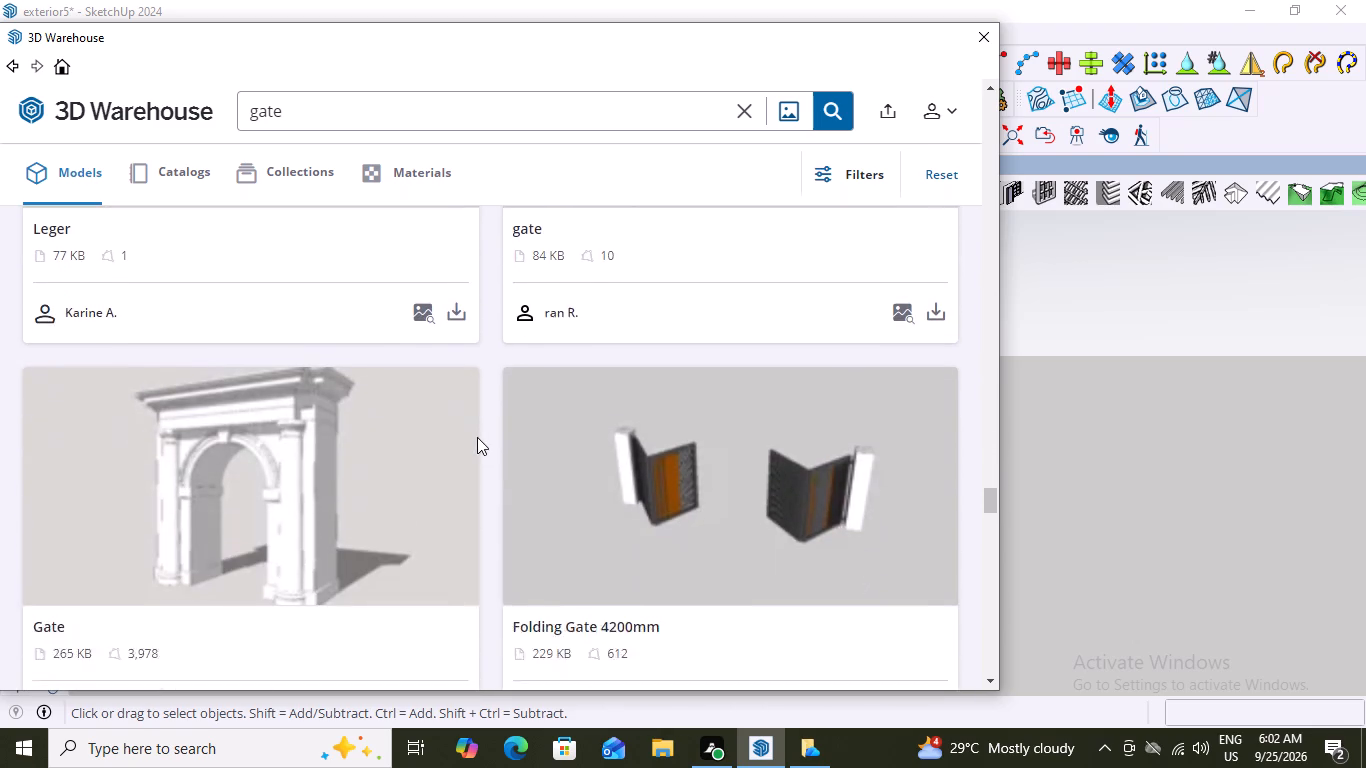
{"action": "scroll", "coordinate": [477, 437], "scroll_direction": "down", "scroll_amount": 7}
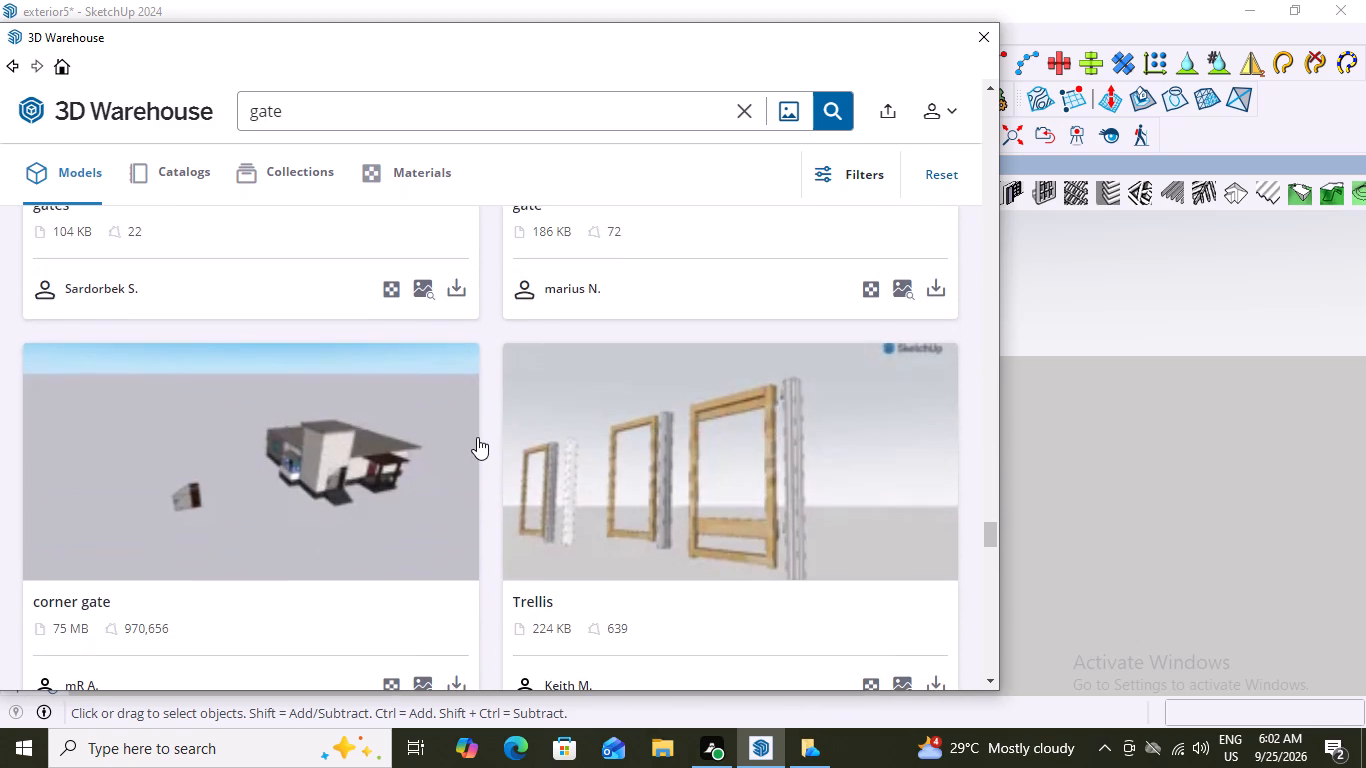
{"action": "scroll", "coordinate": [477, 437], "scroll_direction": "down", "scroll_amount": 8}
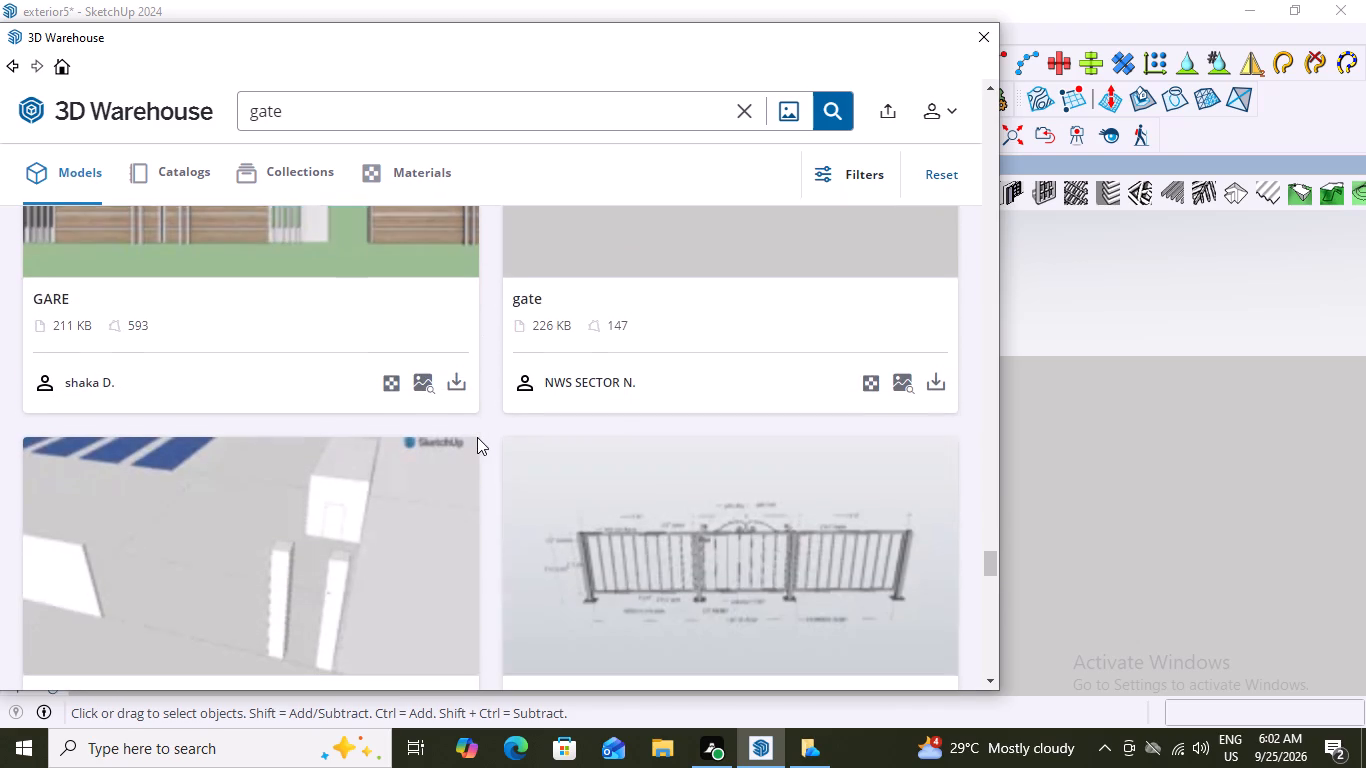
Look back through the "gate" search results toward the earliest models for a double-leaf design suited to the boundary wall opening.
{"action": "scroll", "coordinate": [477, 437], "scroll_direction": "up", "scroll_amount": 15}
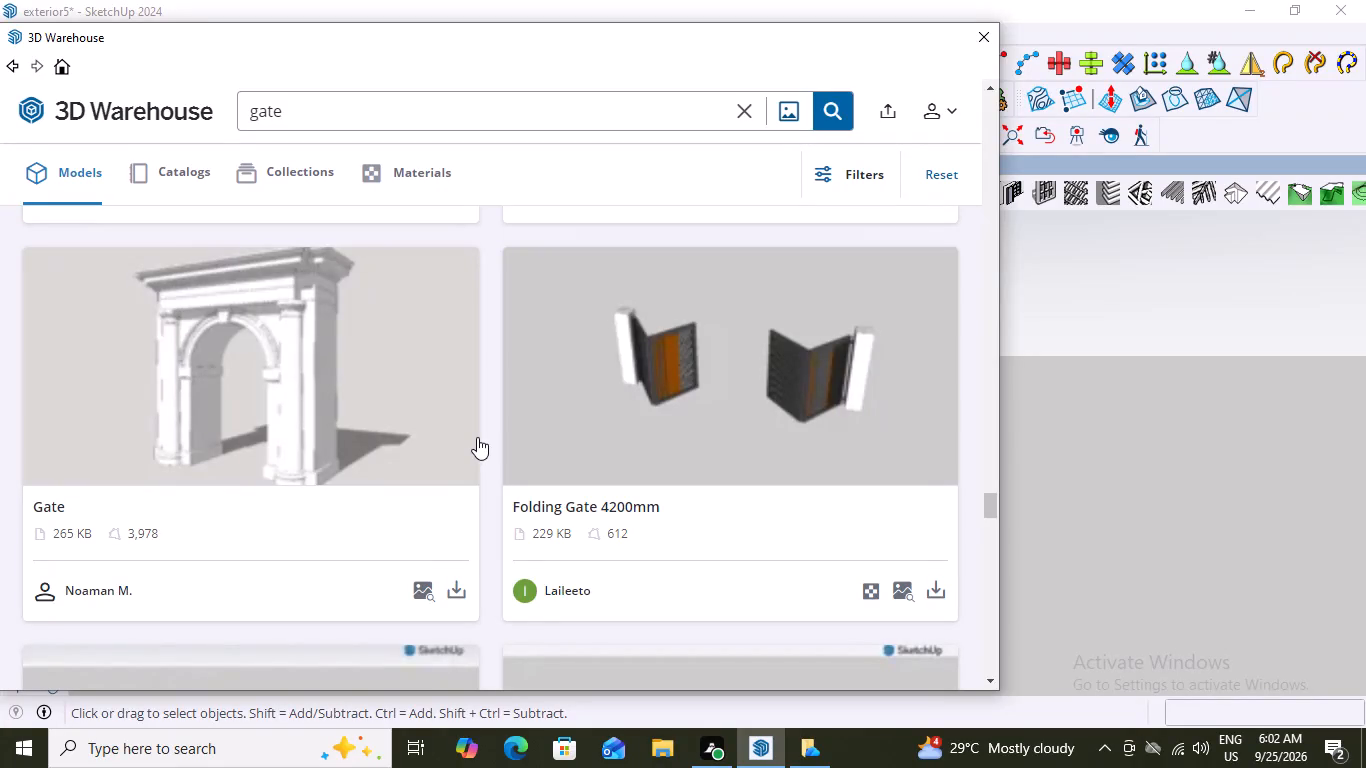
{"action": "scroll", "coordinate": [406, 475], "scroll_direction": "down", "scroll_amount": 3}
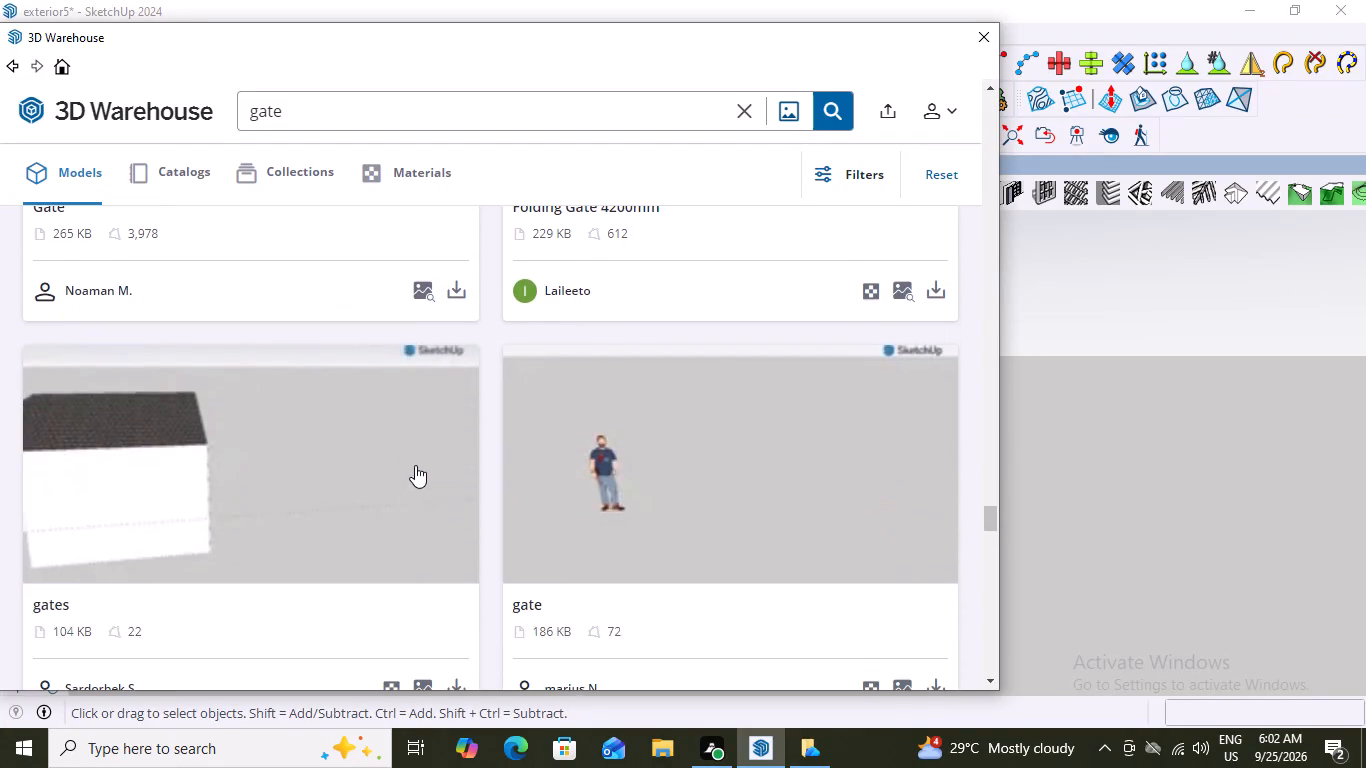
{"action": "scroll", "coordinate": [426, 451], "scroll_direction": "up", "scroll_amount": 16}
{"action": "scroll", "coordinate": [533, 340], "scroll_direction": "up", "scroll_amount": 7}
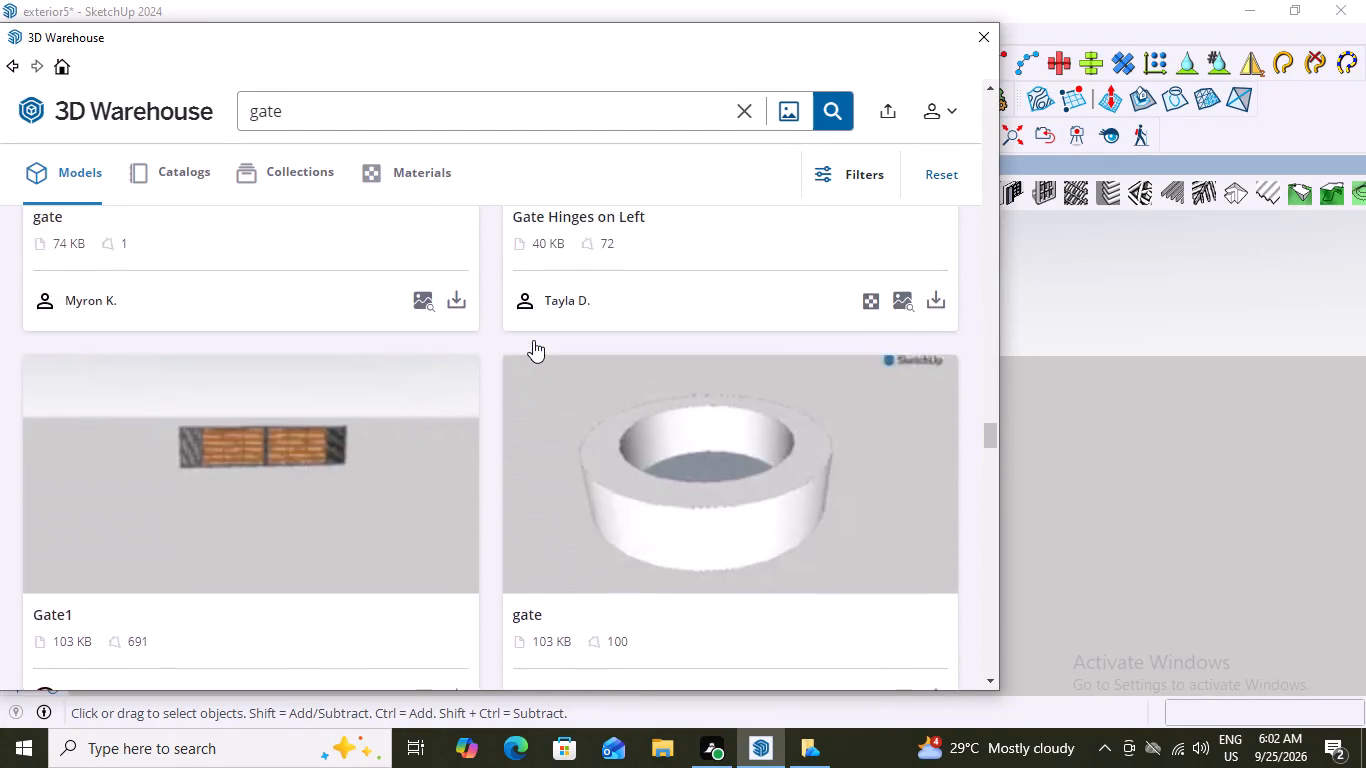
{"action": "scroll", "coordinate": [533, 340], "scroll_direction": "up", "scroll_amount": 15}
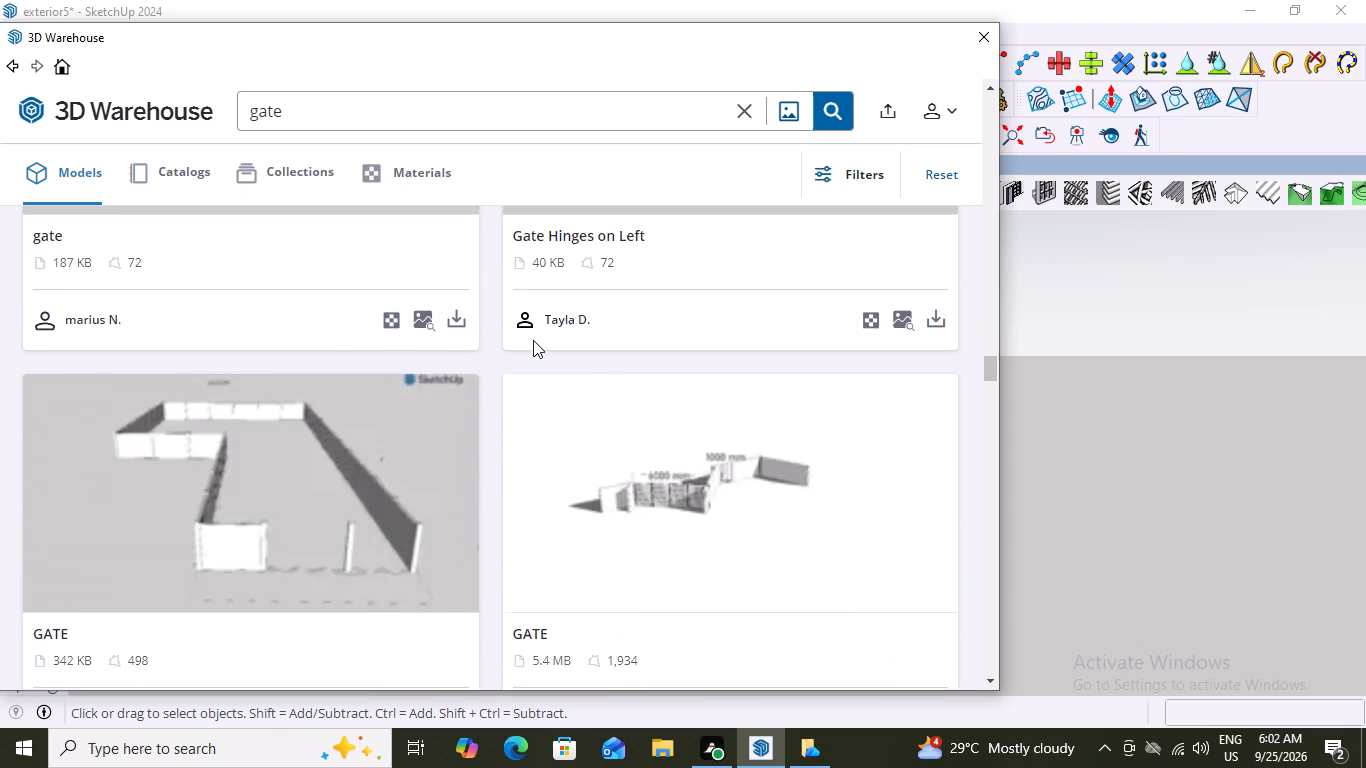
{"action": "scroll", "coordinate": [533, 340], "scroll_direction": "up", "scroll_amount": 11}
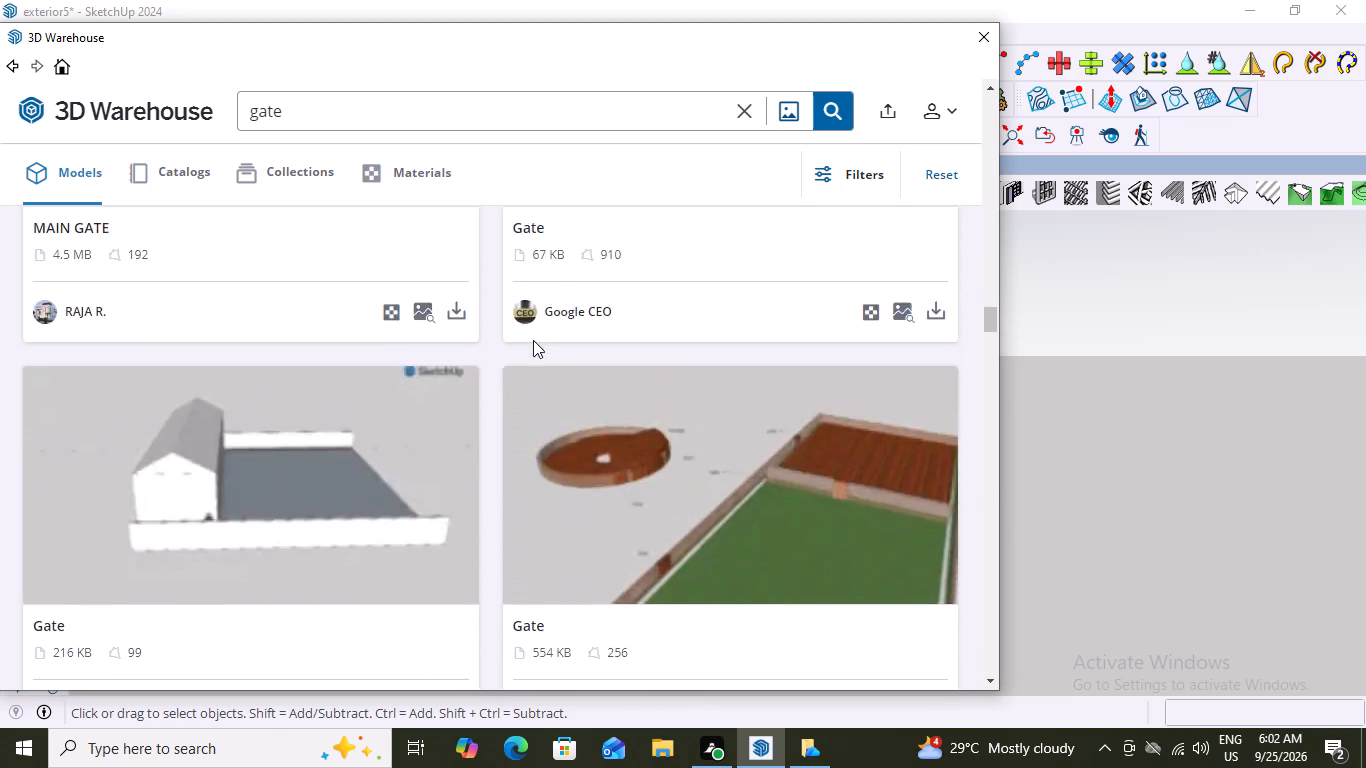
{"action": "scroll", "coordinate": [533, 340], "scroll_direction": "up", "scroll_amount": 8}
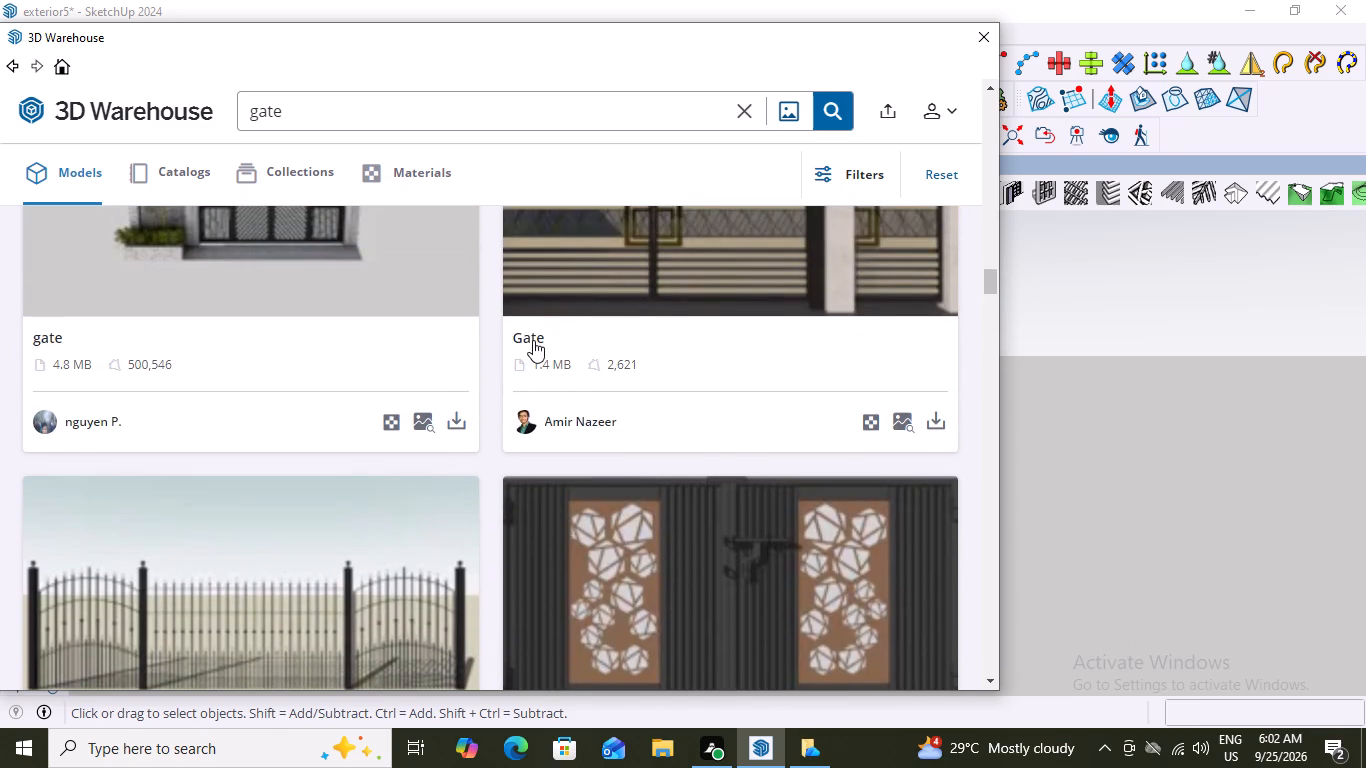
{"action": "scroll", "coordinate": [533, 340], "scroll_direction": "up", "scroll_amount": 1}
{"action": "scroll", "coordinate": [533, 340], "scroll_direction": "down", "scroll_amount": 3}
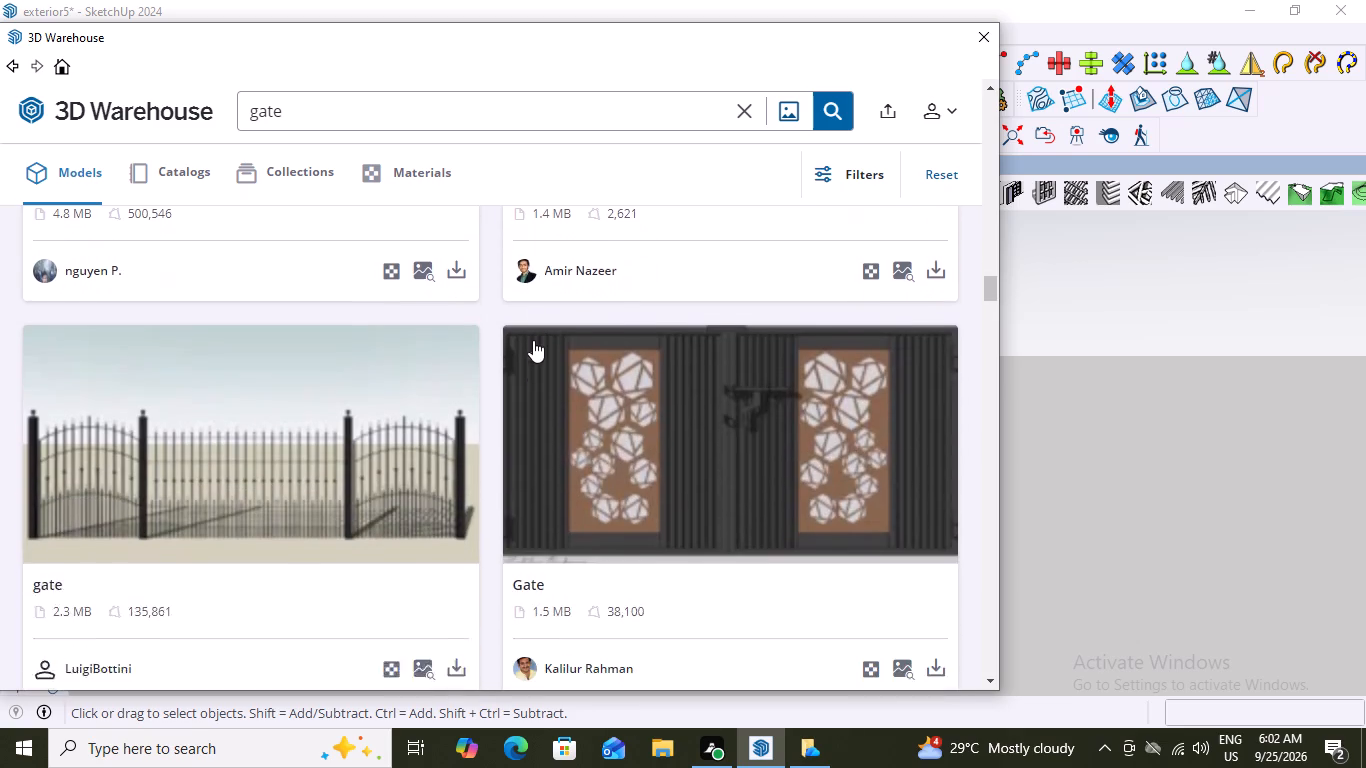
{"action": "scroll", "coordinate": [533, 340], "scroll_direction": "up", "scroll_amount": 10}
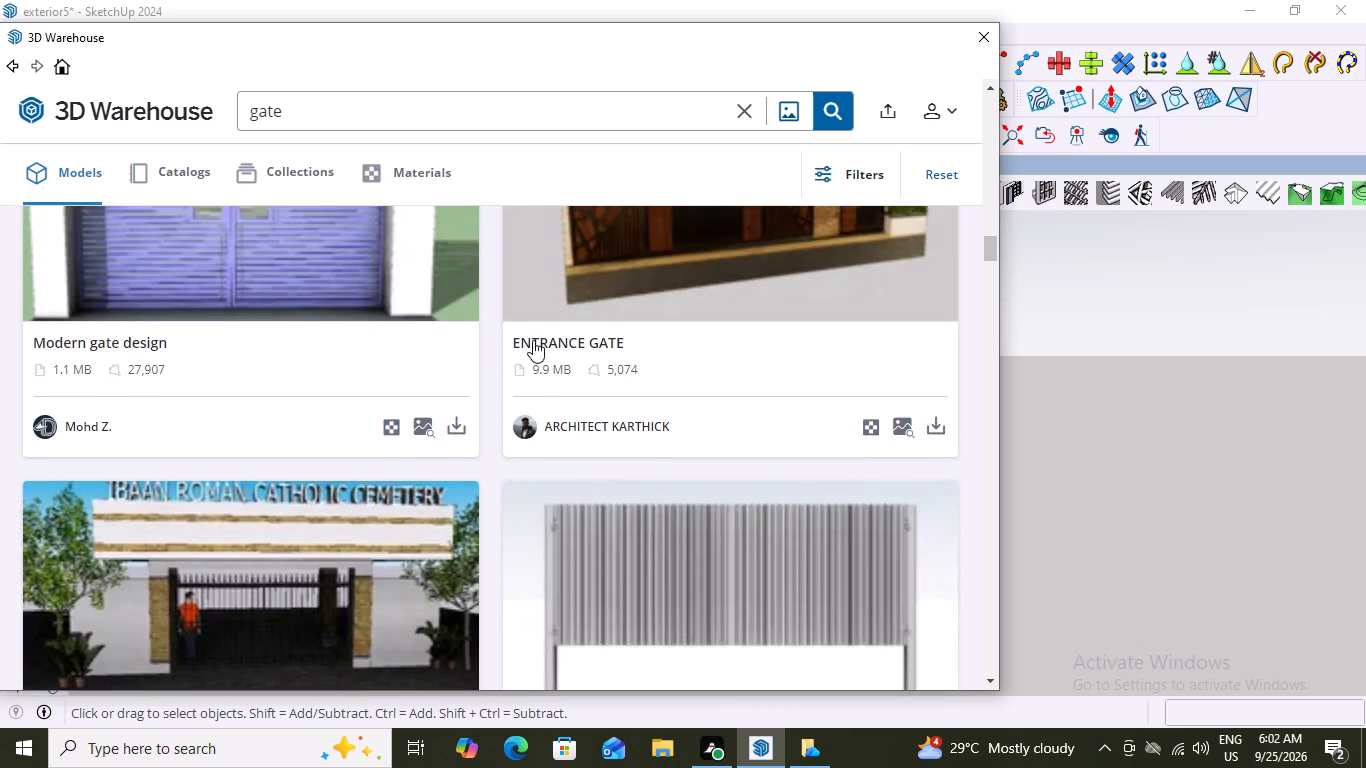
{"action": "scroll", "coordinate": [533, 340], "scroll_direction": "up", "scroll_amount": 6}
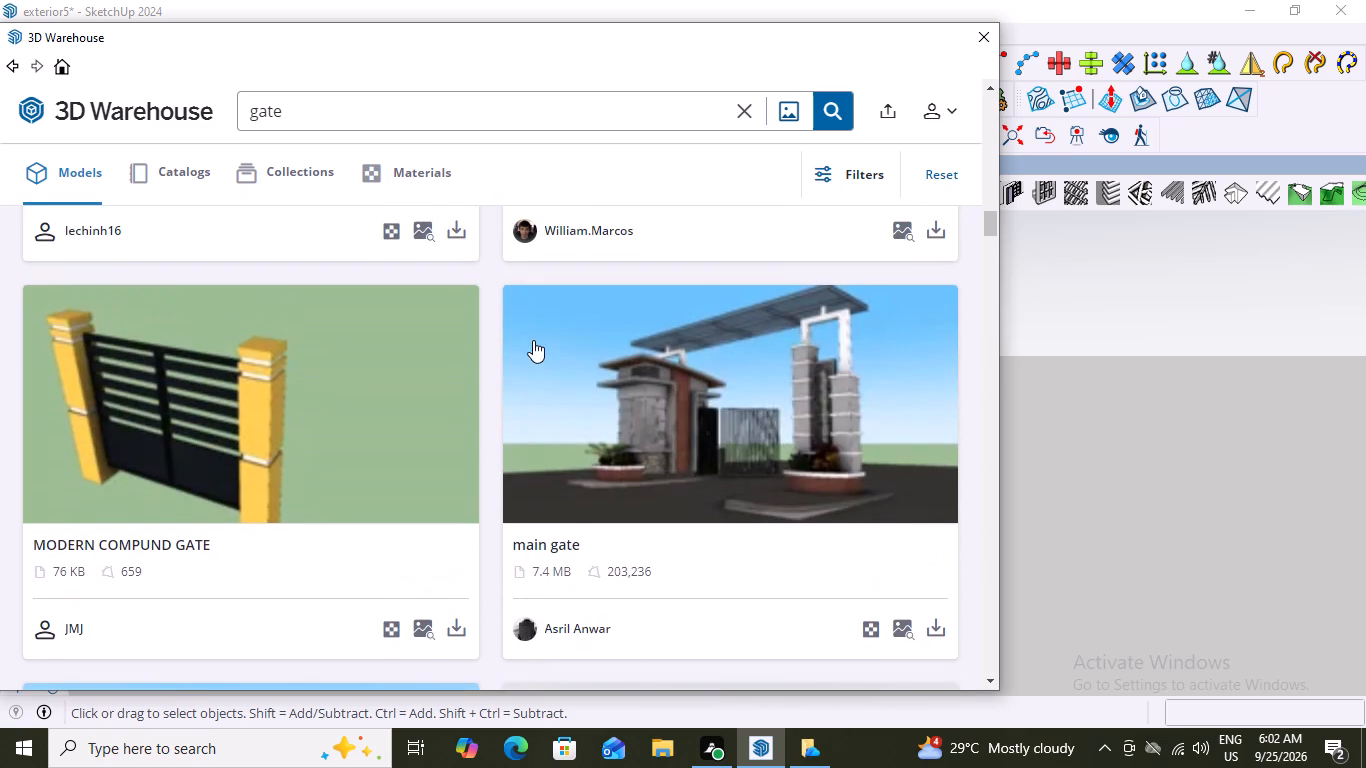
{"action": "scroll", "coordinate": [533, 340], "scroll_direction": "up", "scroll_amount": 8}
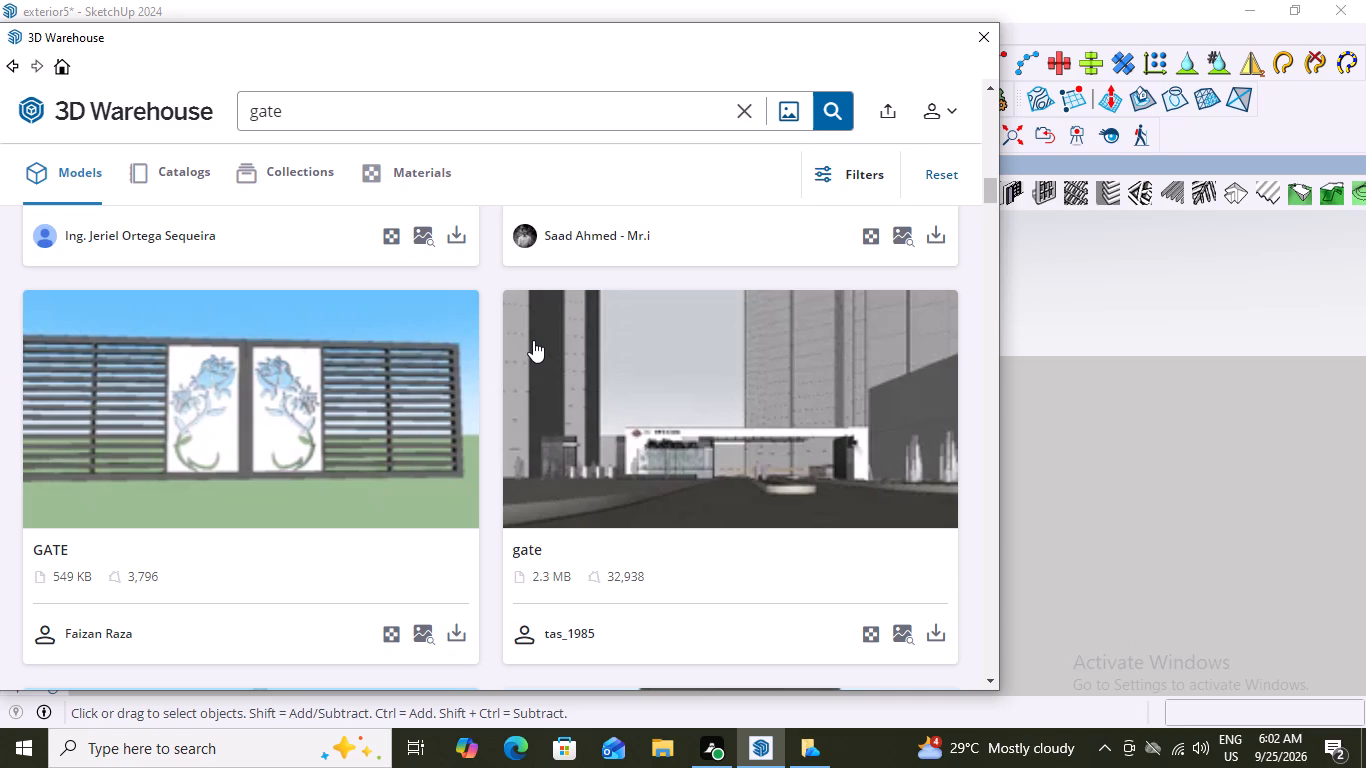
{"action": "scroll", "coordinate": [533, 340], "scroll_direction": "up", "scroll_amount": 3}
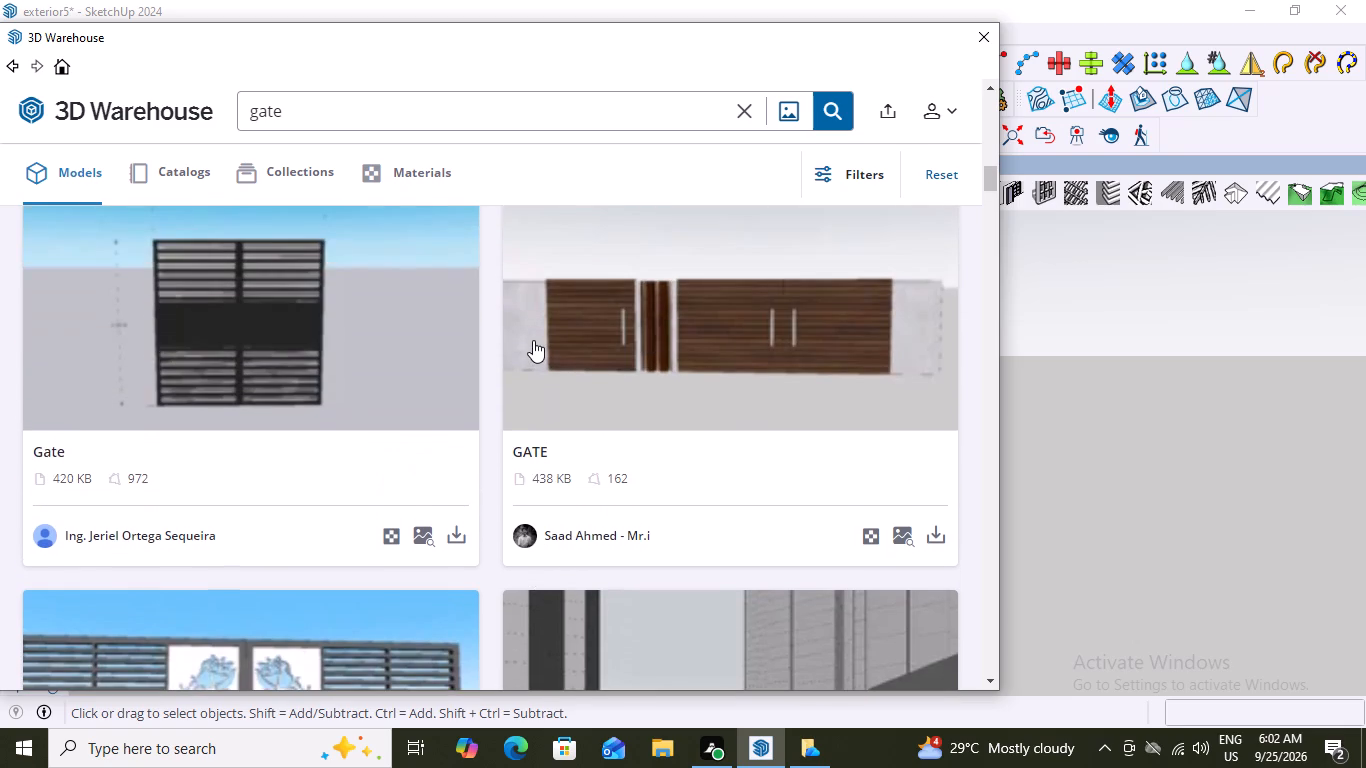
{"action": "scroll", "coordinate": [533, 340], "scroll_direction": "up", "scroll_amount": 4}
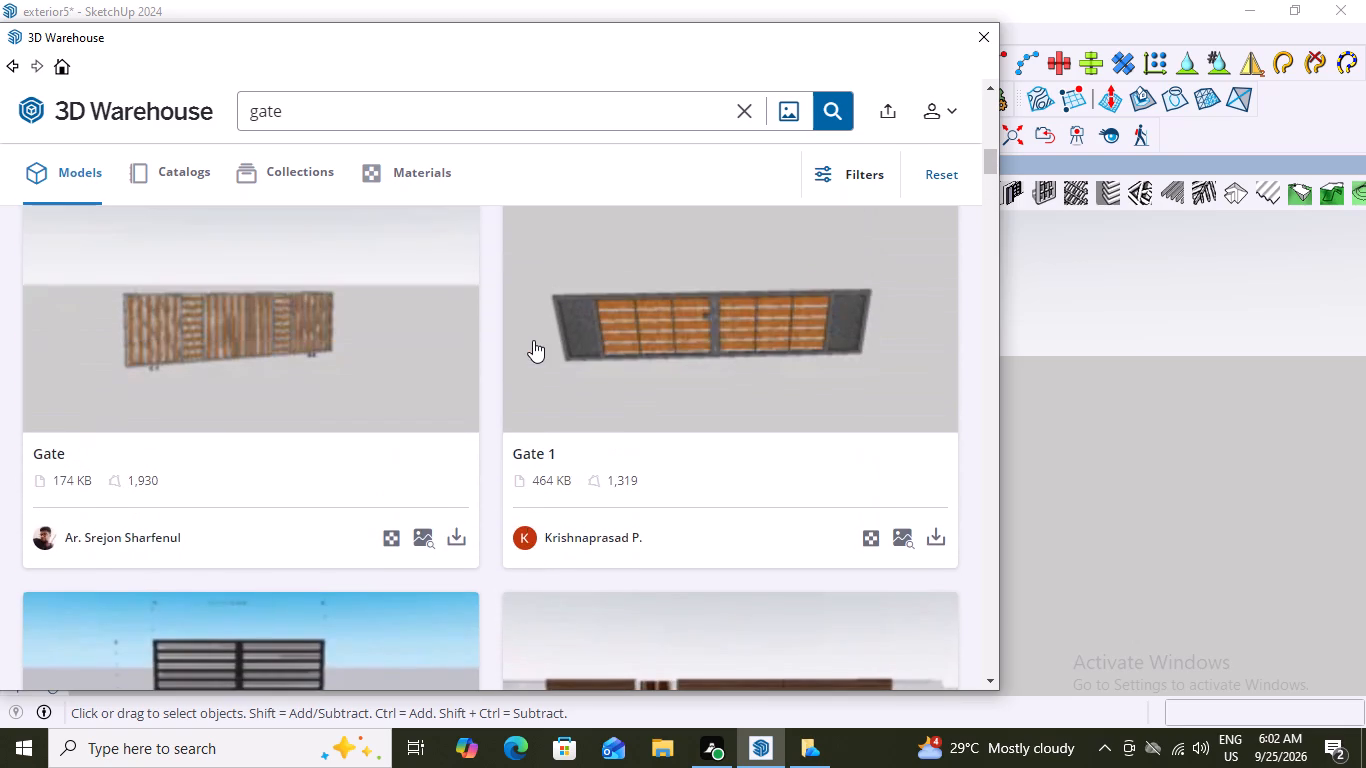
{"action": "scroll", "coordinate": [533, 340], "scroll_direction": "up", "scroll_amount": 18}
Compare the slatted, wooden and panelled gate models among the earlier search results again to choose one for the opening.
{"action": "scroll", "coordinate": [533, 340], "scroll_direction": "down", "scroll_amount": 13}
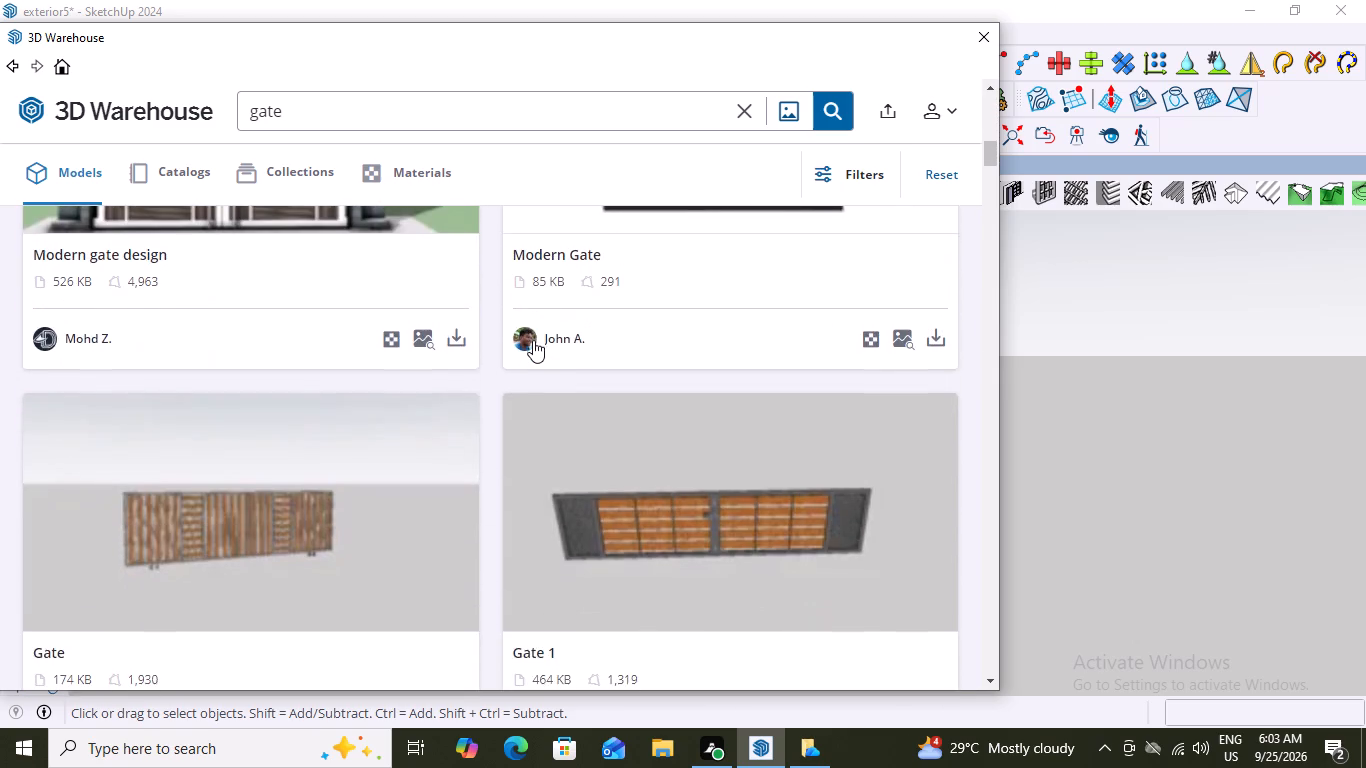
{"action": "scroll", "coordinate": [533, 340], "scroll_direction": "down", "scroll_amount": 6}
{"action": "scroll", "coordinate": [533, 340], "scroll_direction": "up", "scroll_amount": 3}
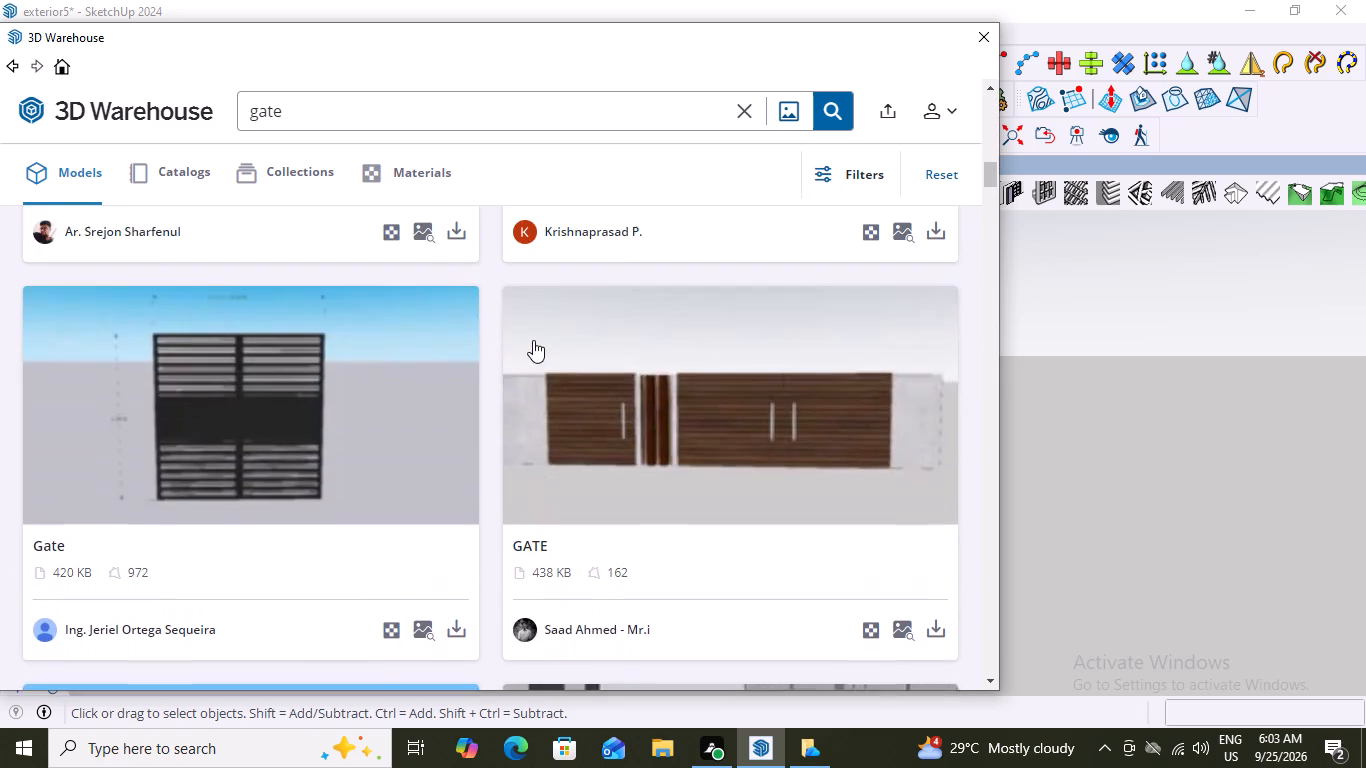
{"action": "scroll", "coordinate": [533, 340], "scroll_direction": "down", "scroll_amount": 3}
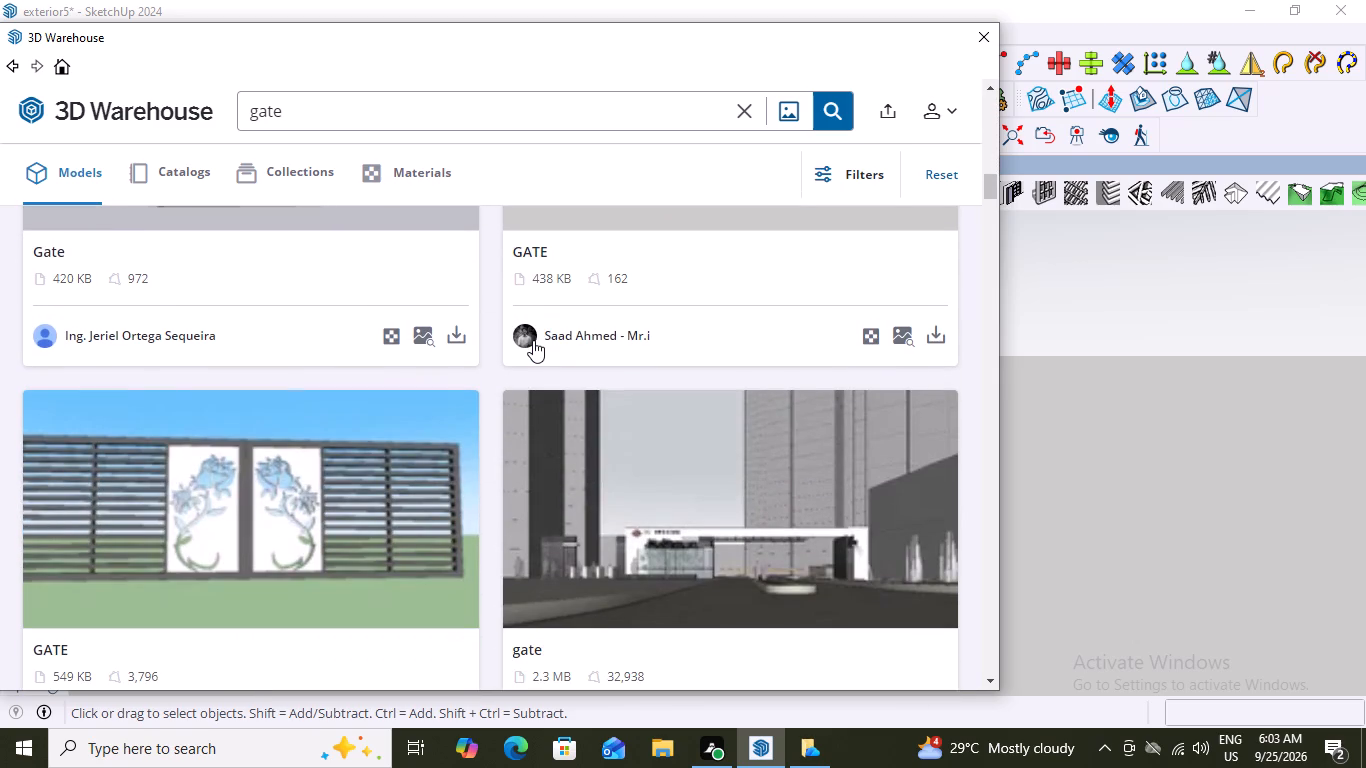
{"action": "scroll", "coordinate": [533, 340], "scroll_direction": "down", "scroll_amount": 1}
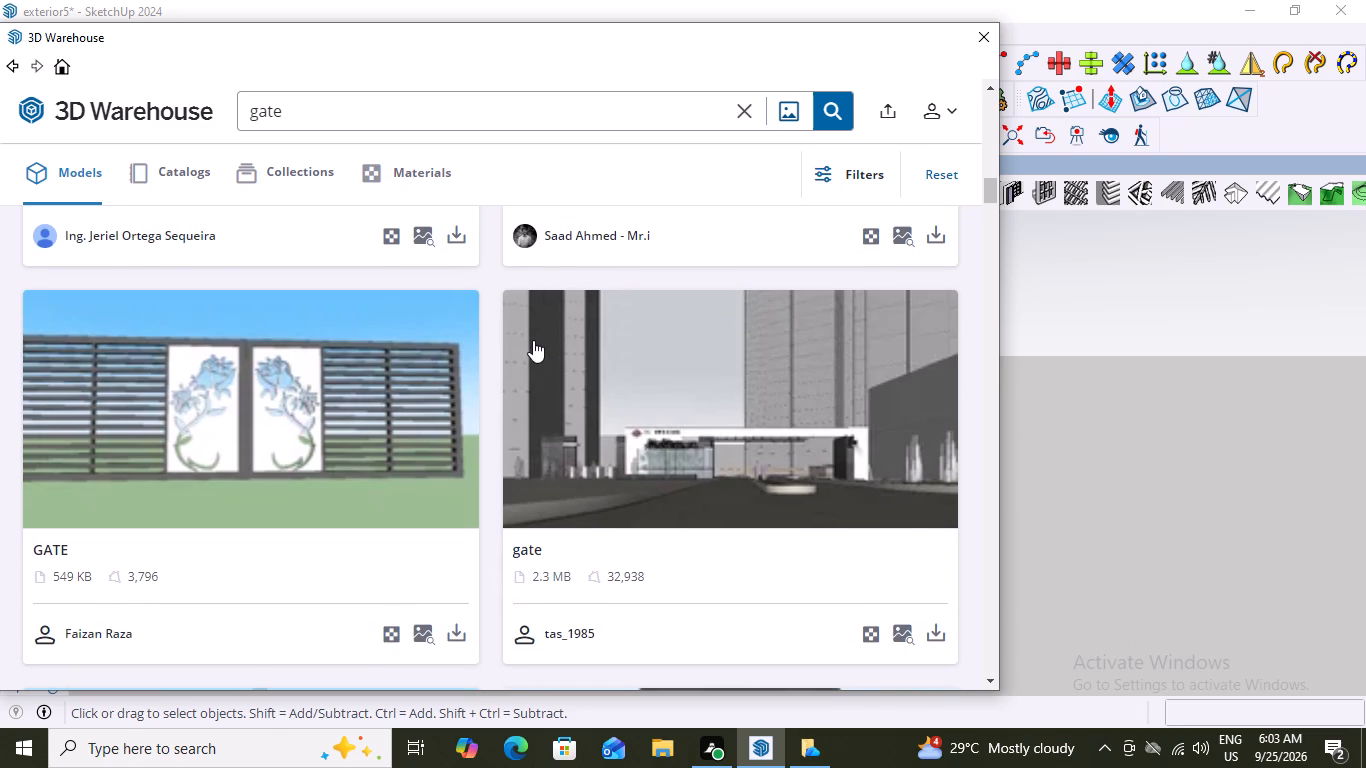
{"action": "scroll", "coordinate": [533, 340], "scroll_direction": "down", "scroll_amount": 2}
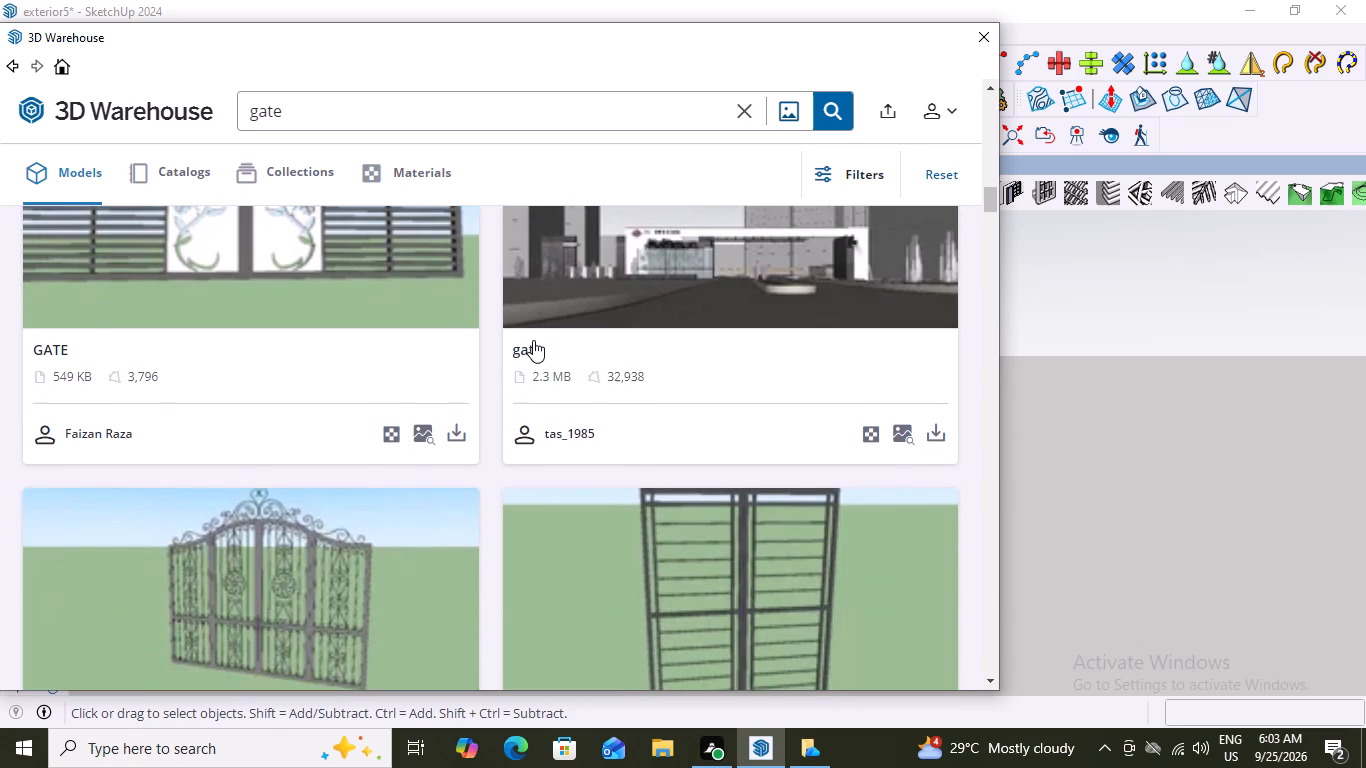
{"action": "scroll", "coordinate": [533, 340], "scroll_direction": "up", "scroll_amount": 2}
{"action": "scroll", "coordinate": [533, 340], "scroll_direction": "down", "scroll_amount": 6}
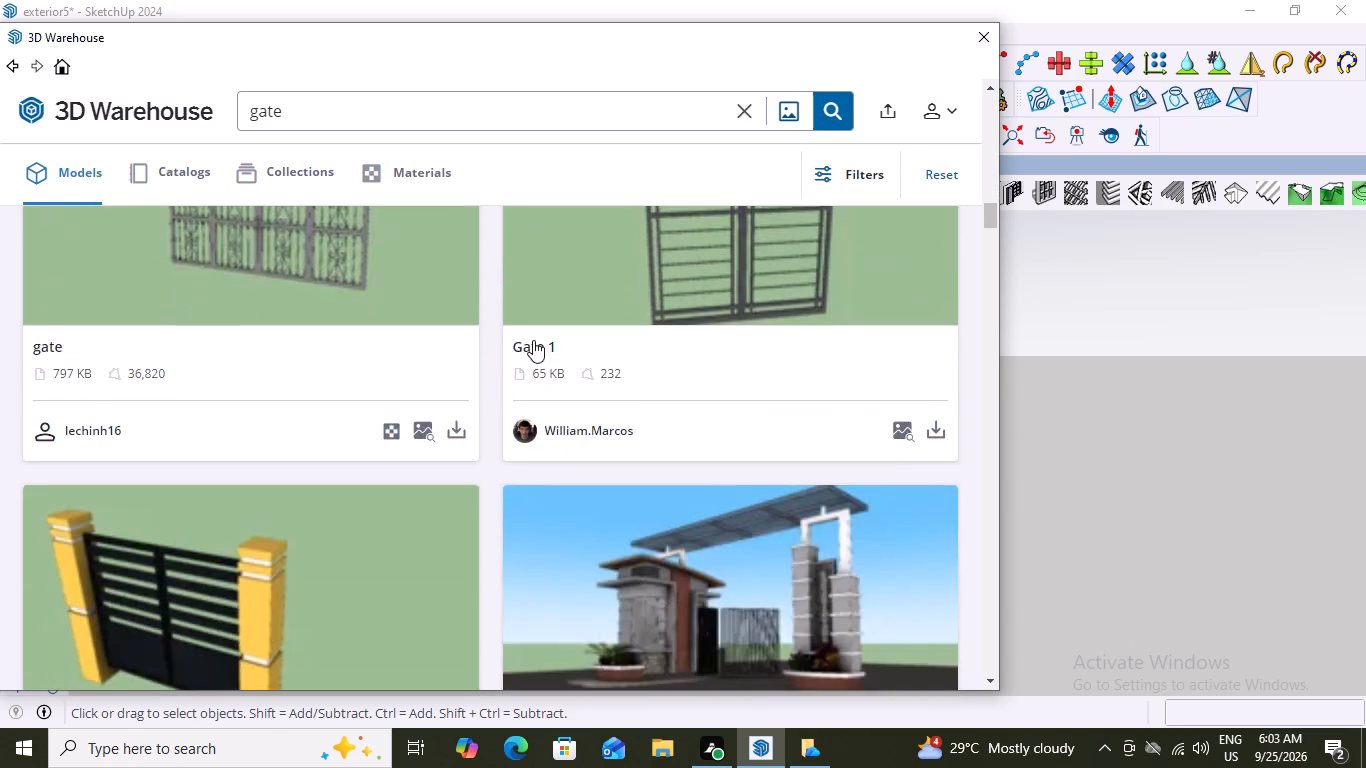
{"action": "scroll", "coordinate": [533, 340], "scroll_direction": "down", "scroll_amount": 10}
{"action": "scroll", "coordinate": [533, 340], "scroll_direction": "up", "scroll_amount": 3}
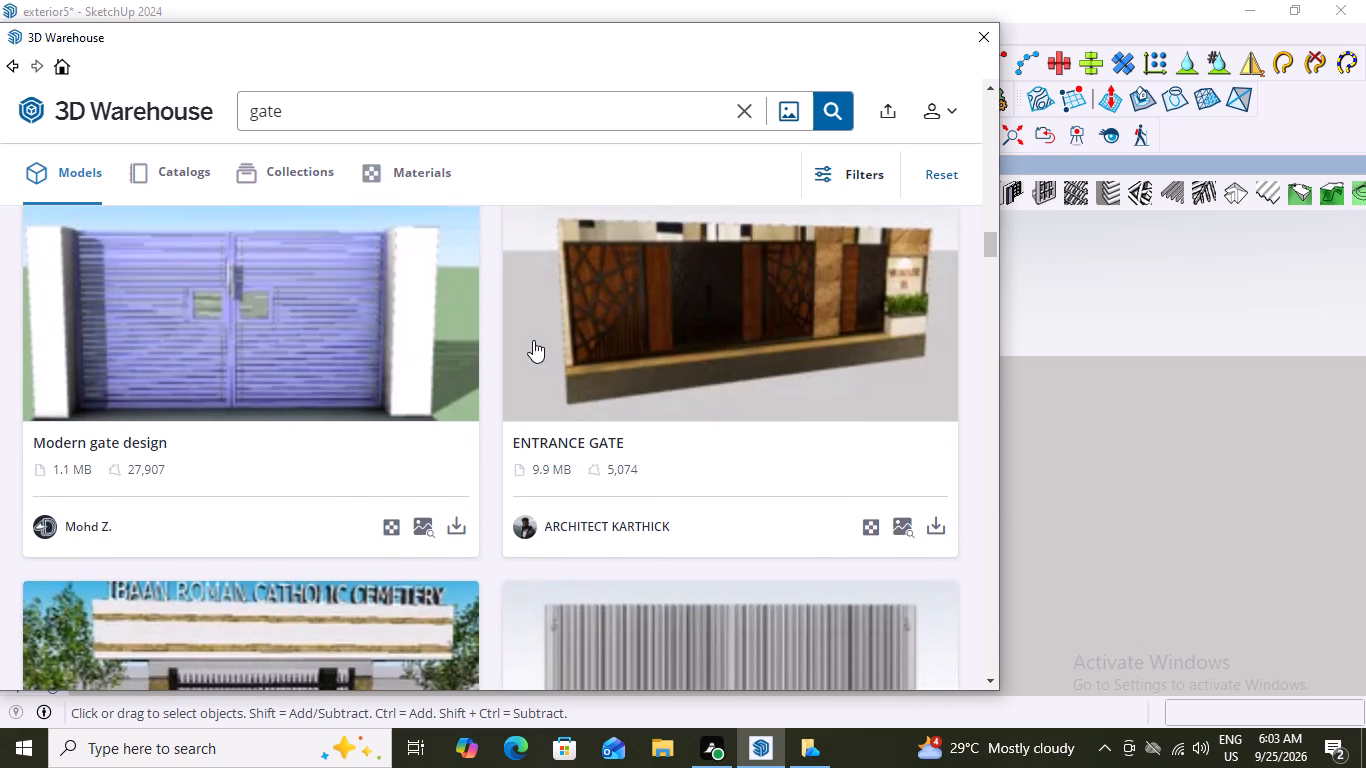
{"action": "scroll", "coordinate": [533, 340], "scroll_direction": "up", "scroll_amount": 1}
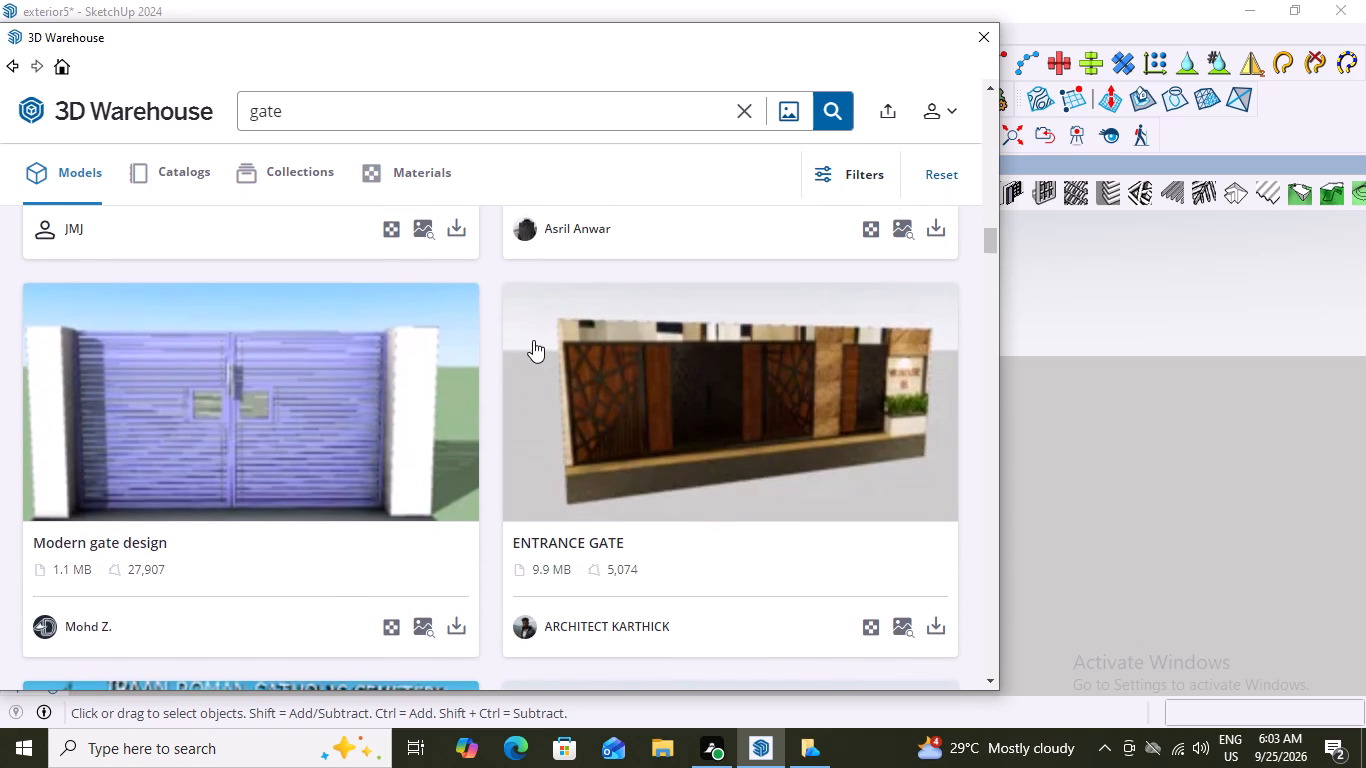
{"action": "scroll", "coordinate": [533, 340], "scroll_direction": "up", "scroll_amount": 14}
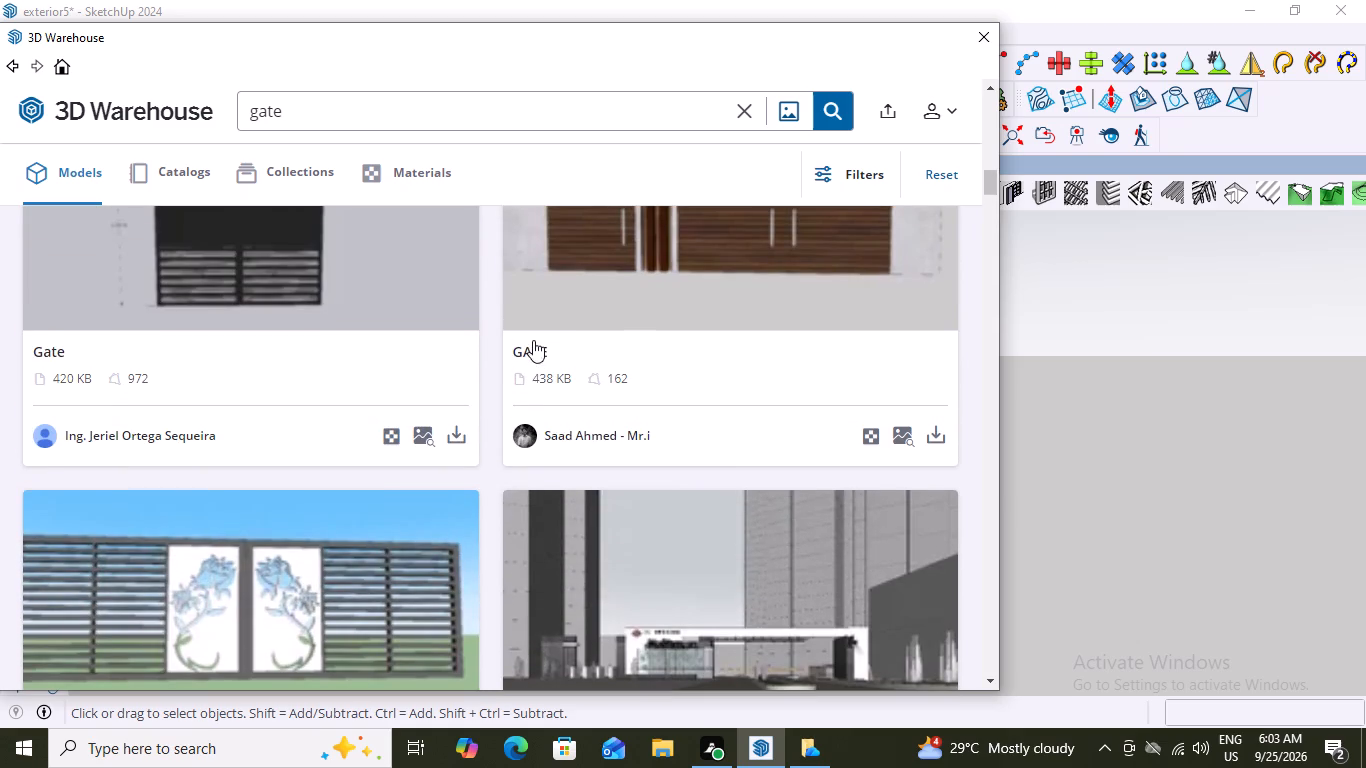
Load the 549 KB slatted GATE model with rose panels directly into the scene, place it by the carport floor, and deselect it.
{"action": "scroll", "coordinate": [414, 503], "scroll_direction": "down", "scroll_amount": 3}
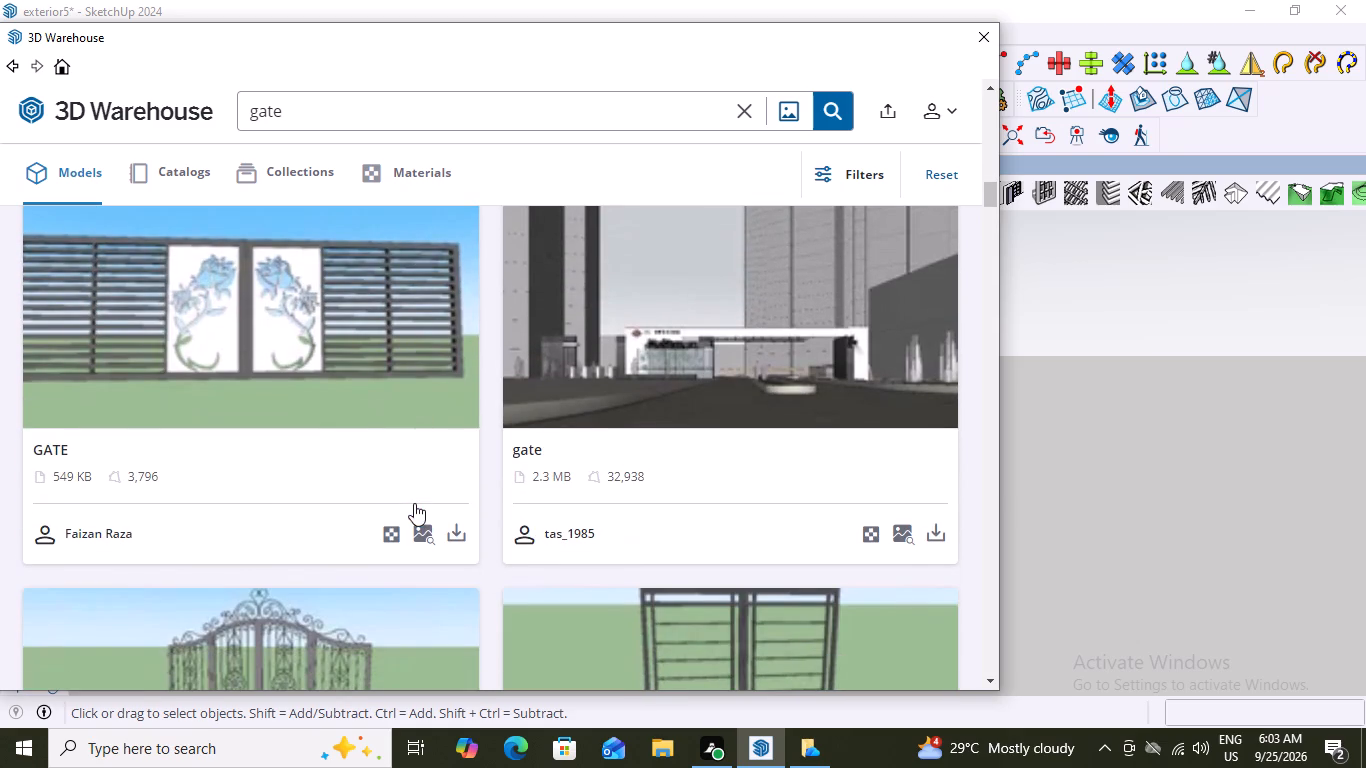
{"action": "left_click", "coordinate": [460, 536]}
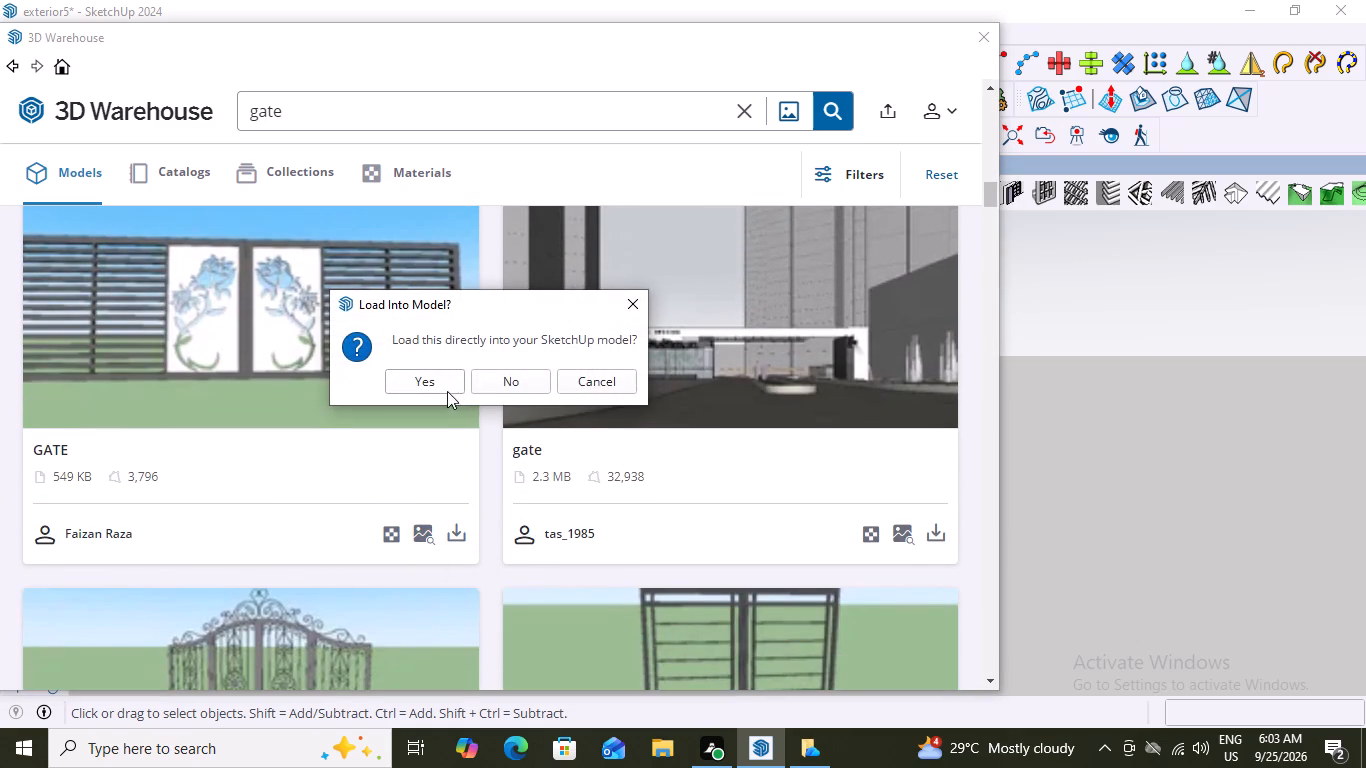
{"action": "left_click", "coordinate": [435, 381]}
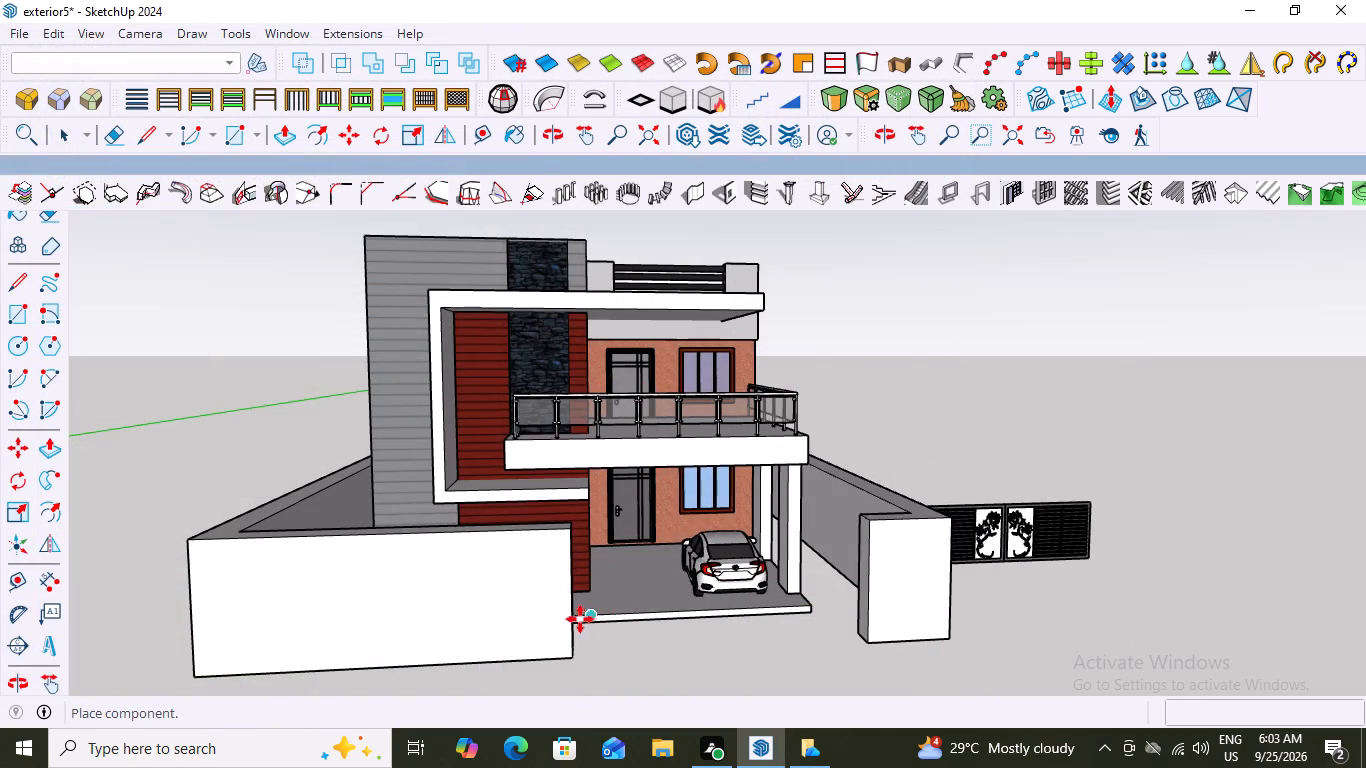
{"action": "scroll", "coordinate": [624, 555], "scroll_direction": "down", "scroll_amount": 6}
{"action": "scroll", "coordinate": [815, 599], "scroll_direction": "up", "scroll_amount": 4}
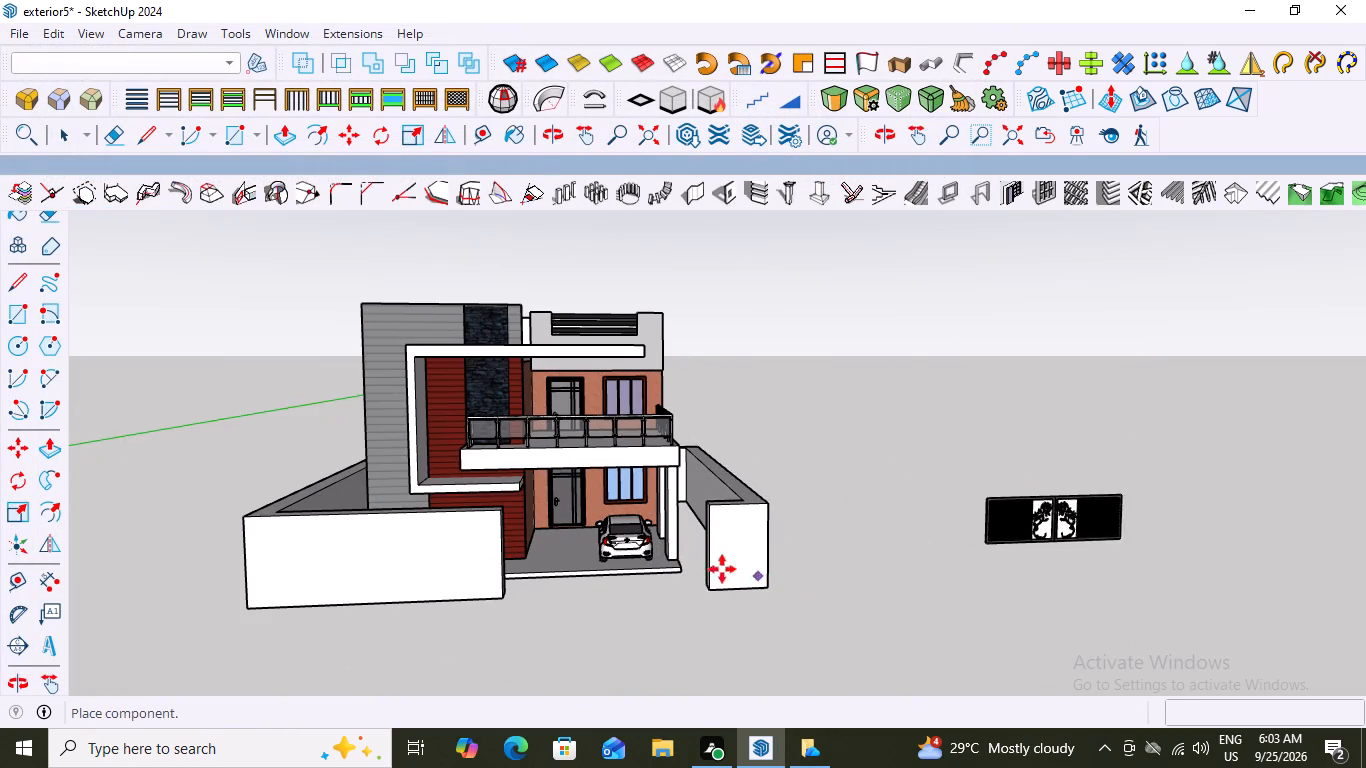
{"action": "left_click", "coordinate": [576, 545]}
{"action": "scroll", "coordinate": [831, 521], "scroll_direction": "up", "scroll_amount": 15}
{"action": "scroll", "coordinate": [1008, 461], "scroll_direction": "up", "scroll_amount": 1}
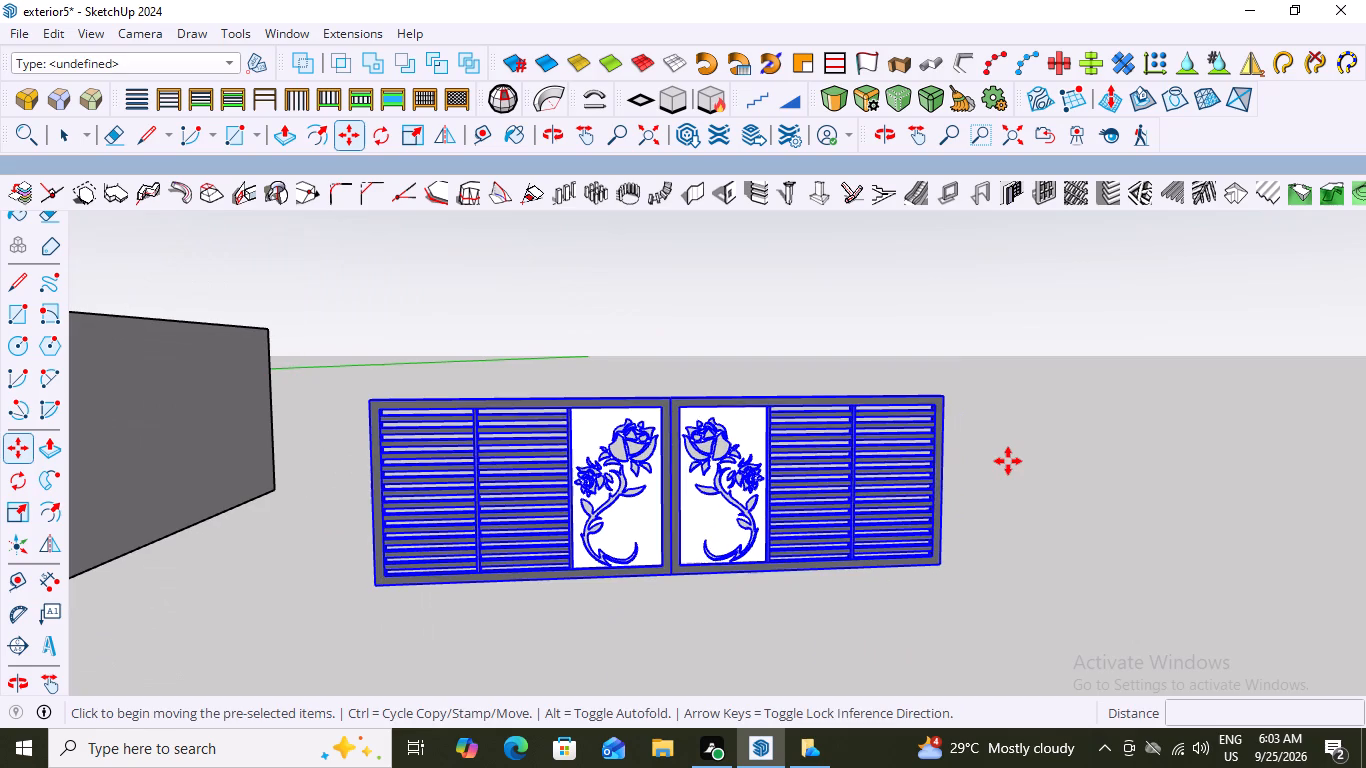
{"action": "key", "text": "space"}
{"action": "left_click", "coordinate": [1031, 418]}
Open the placed gate's nested groups down to the first leaf and select its rose-patterned panel.
{"action": "scroll", "coordinate": [867, 472], "scroll_direction": "down", "scroll_amount": 7}
{"action": "scroll", "coordinate": [686, 555], "scroll_direction": "up", "scroll_amount": 2}
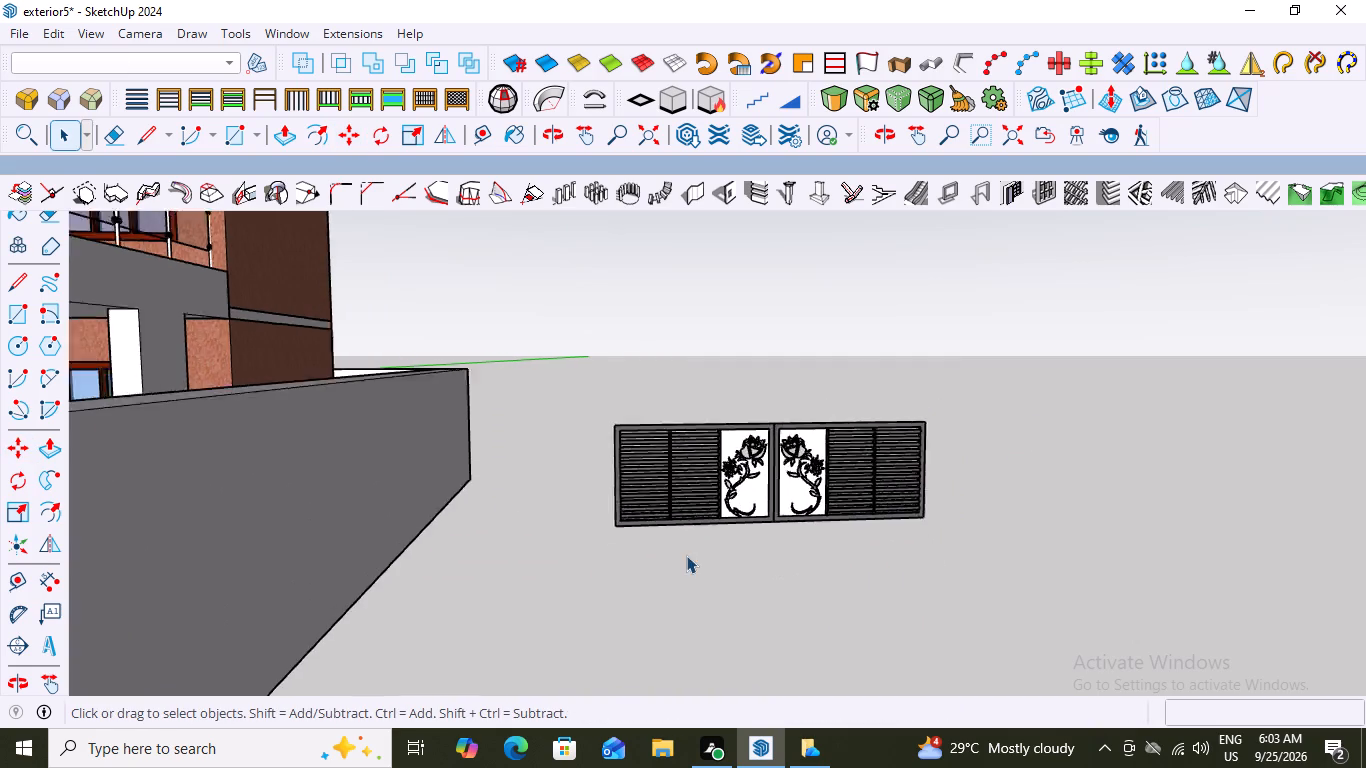
{"action": "scroll", "coordinate": [686, 555], "scroll_direction": "up", "scroll_amount": 11}
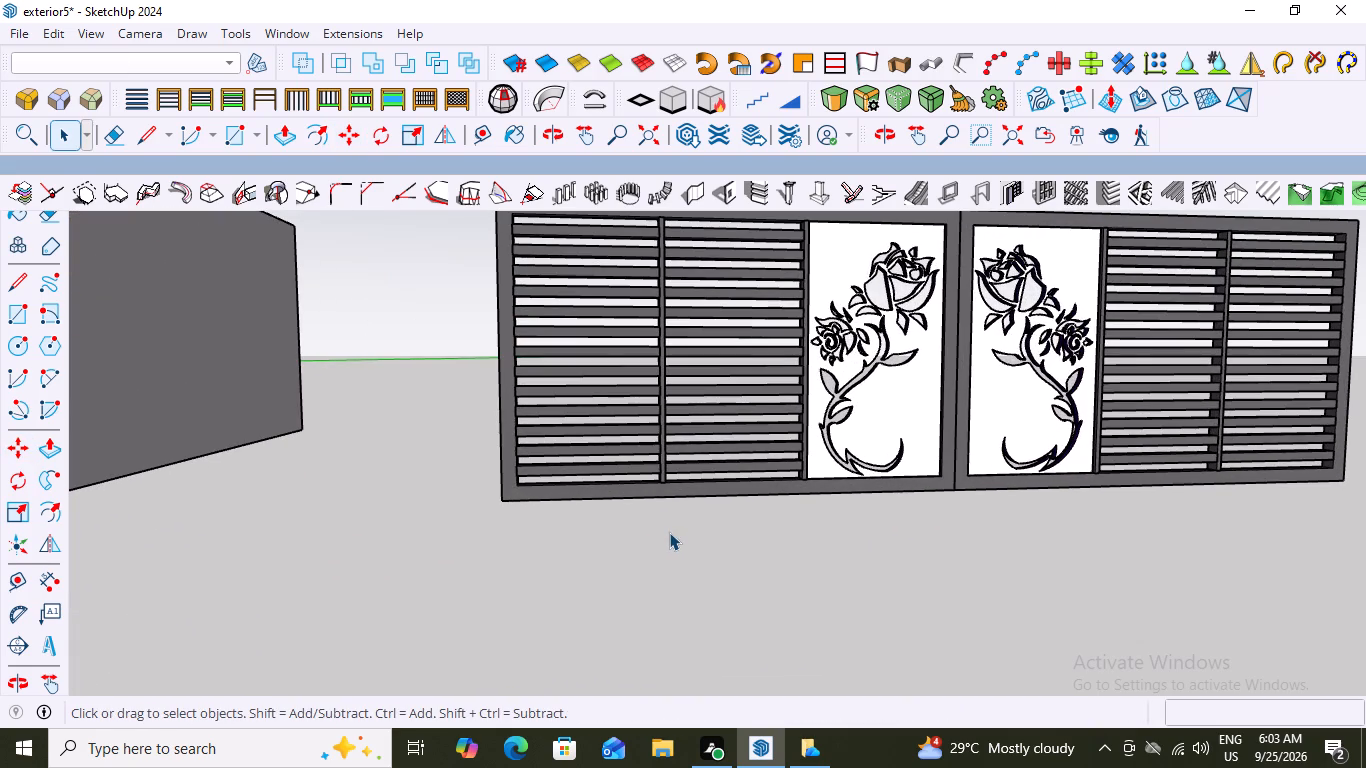
{"action": "scroll", "coordinate": [669, 532], "scroll_direction": "down", "scroll_amount": 5}
{"action": "scroll", "coordinate": [860, 464], "scroll_direction": "up", "scroll_amount": 7}
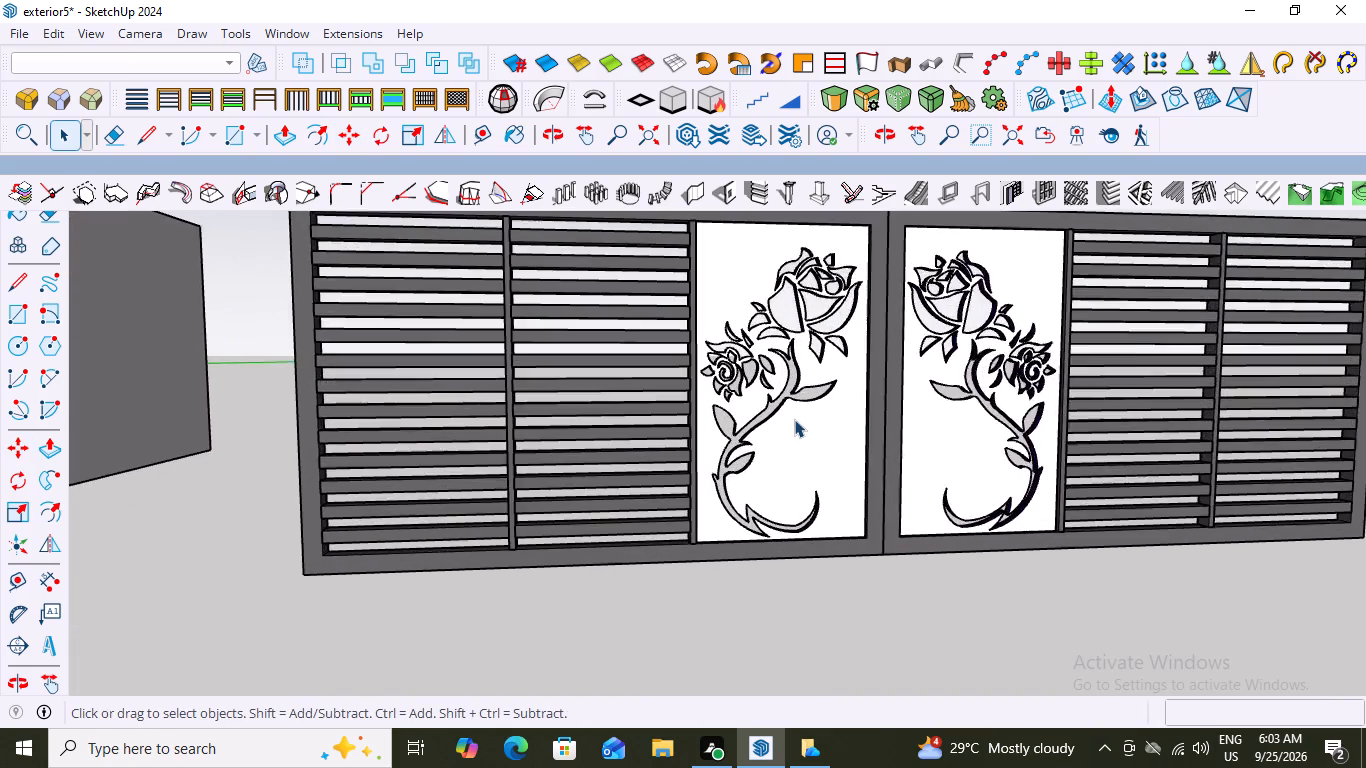
{"action": "scroll", "coordinate": [794, 419], "scroll_direction": "up", "scroll_amount": 6}
{"action": "left_click", "coordinate": [734, 399]}
{"action": "double_click", "coordinate": [734, 399]}
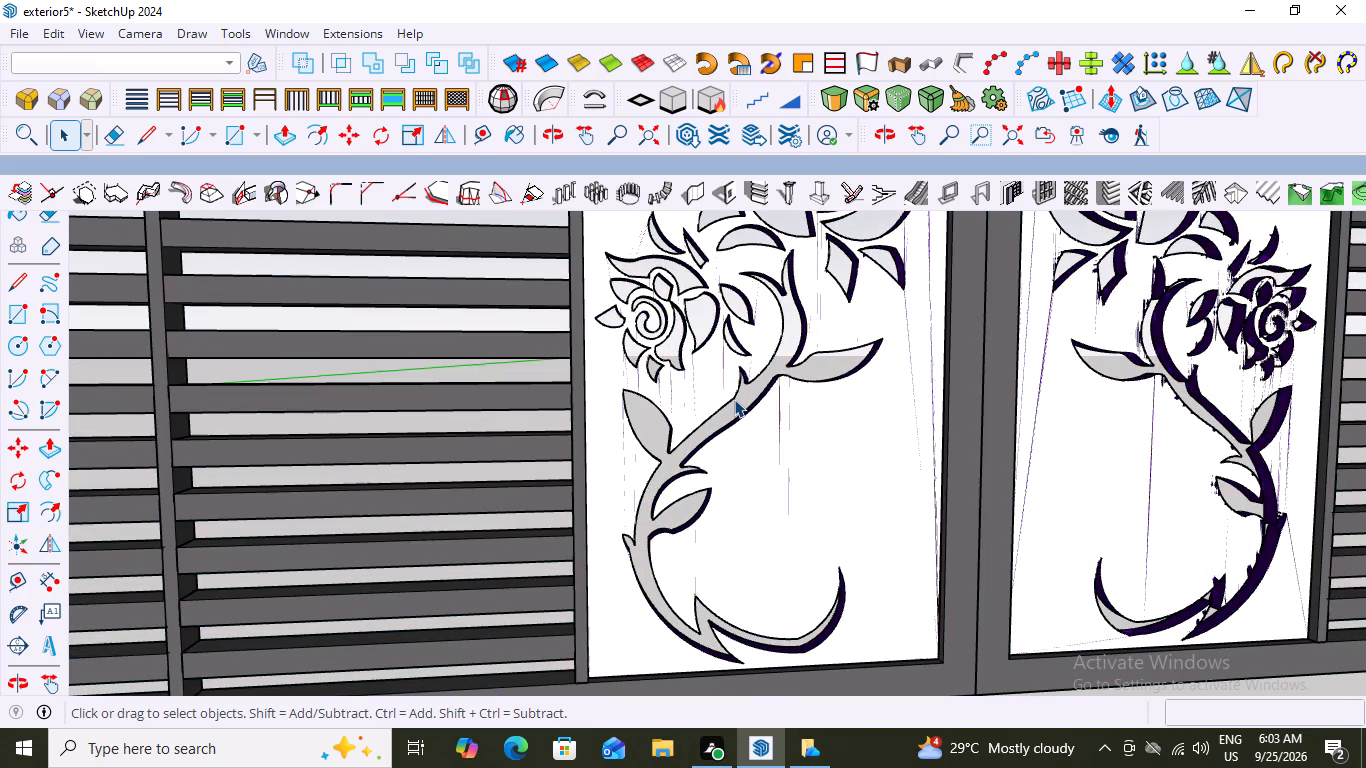
{"action": "left_click", "coordinate": [734, 399]}
{"action": "double_click", "coordinate": [735, 402]}
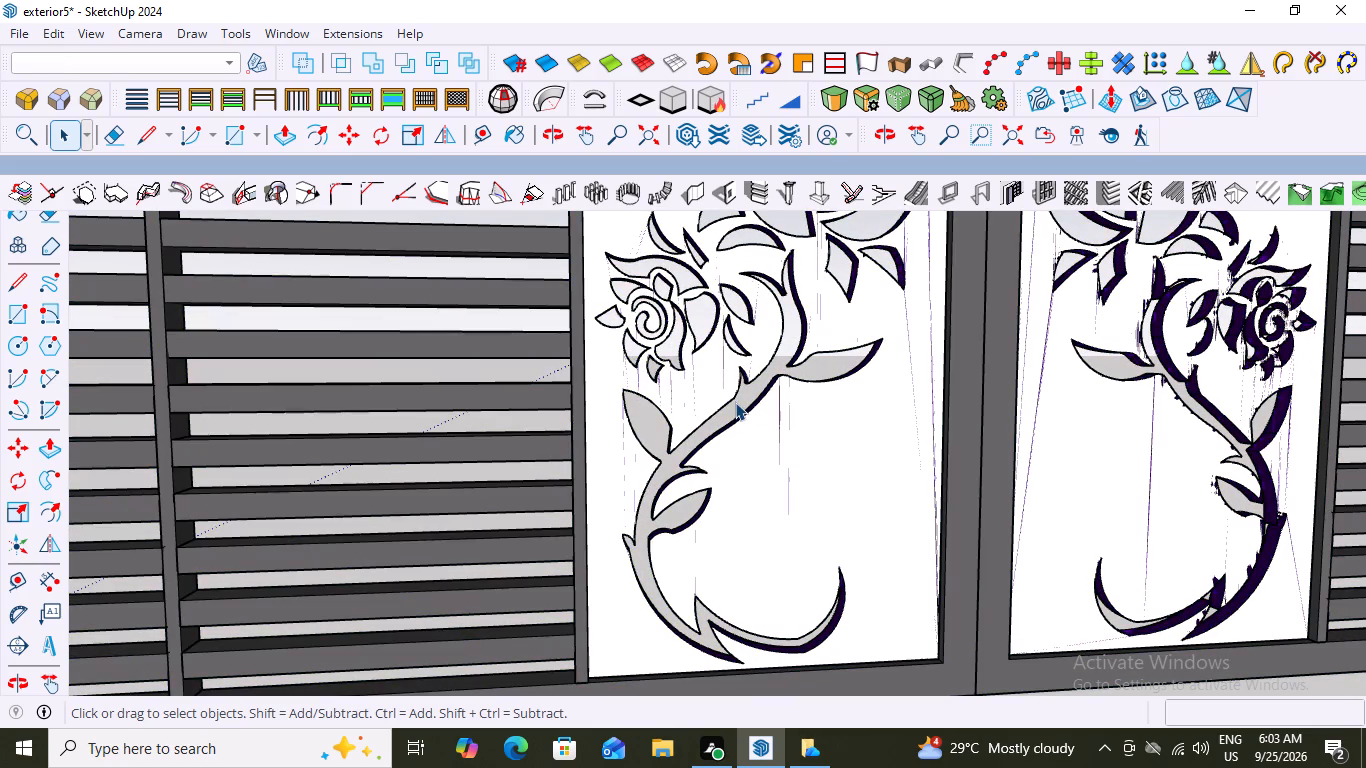
{"action": "left_click", "coordinate": [735, 402]}
{"action": "double_click", "coordinate": [735, 402]}
{"action": "left_click", "coordinate": [732, 411]}
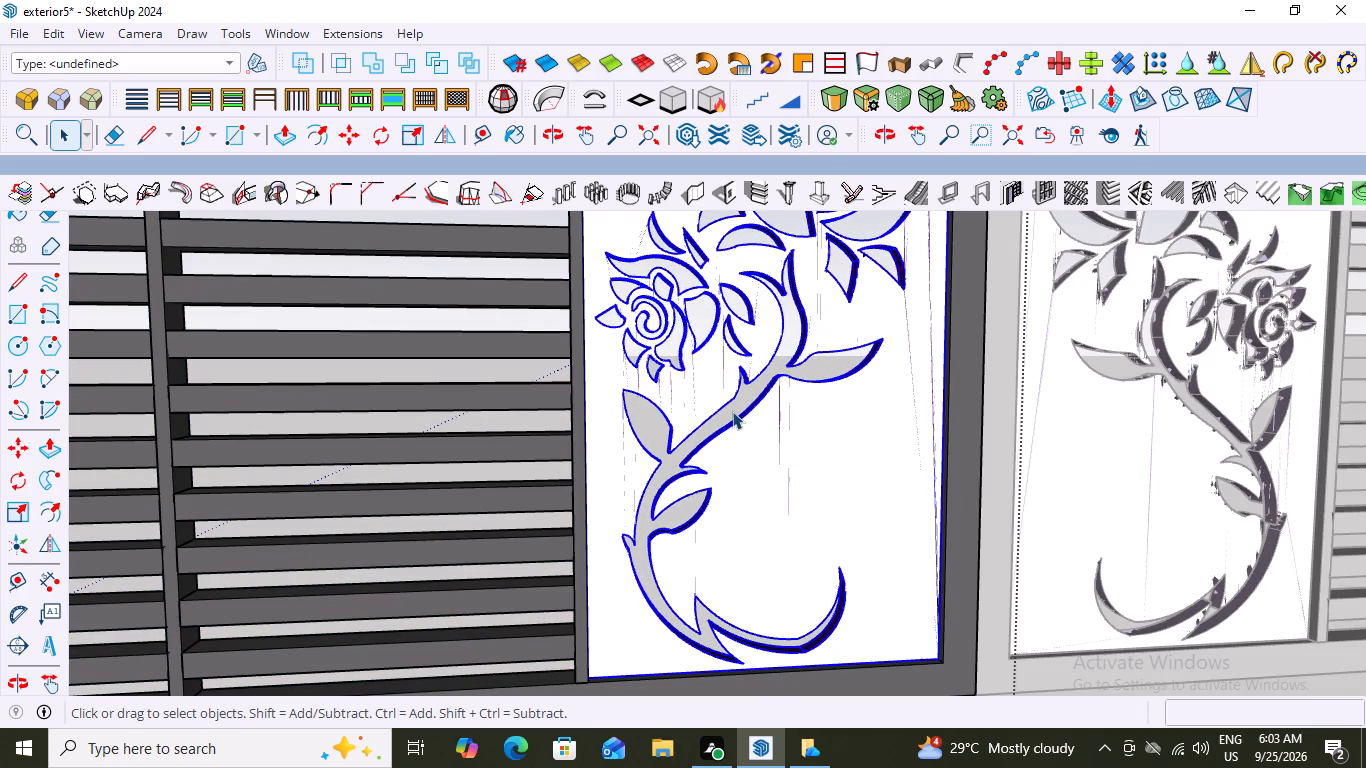
Examine the opened gate leaf and close its group, staying inside the parent group that holds both leaves.
{"action": "scroll", "coordinate": [732, 411], "scroll_direction": "down", "scroll_amount": 14}
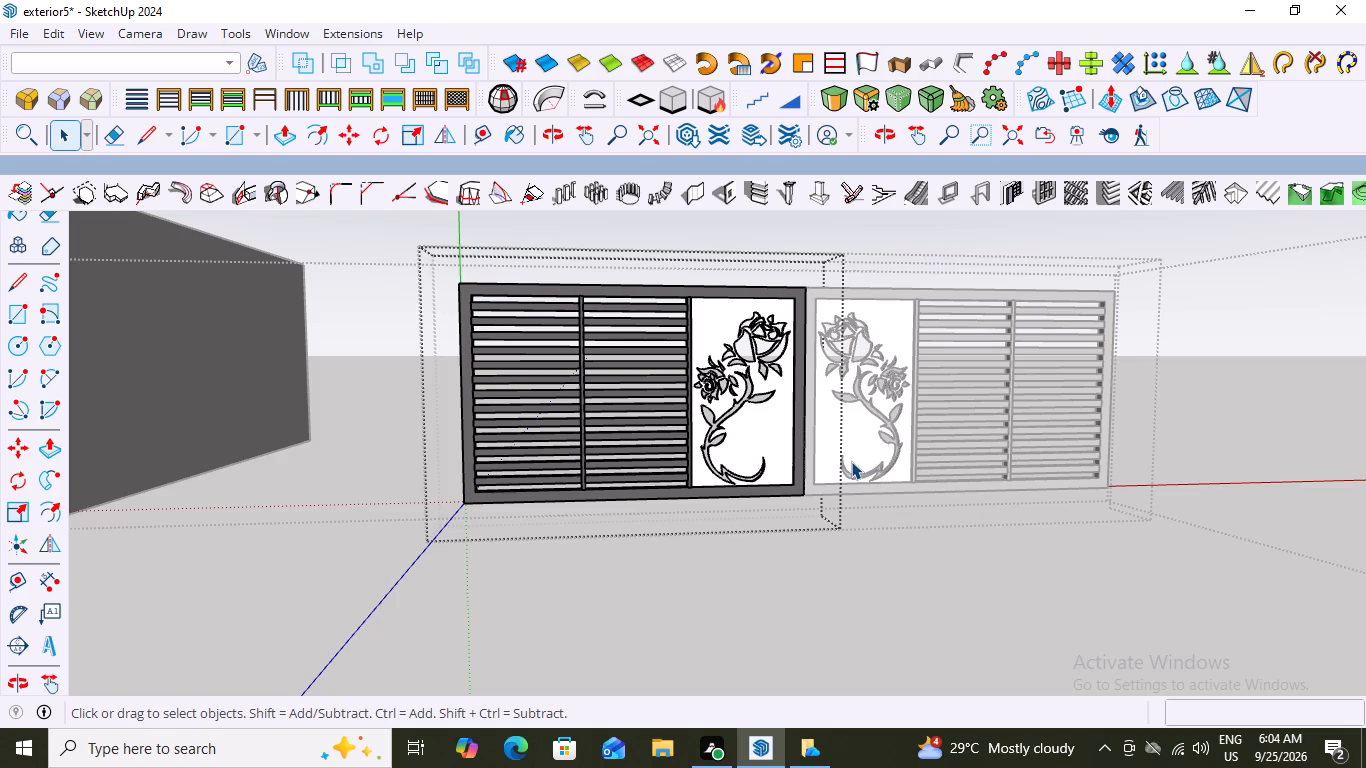
{"action": "scroll", "coordinate": [851, 461], "scroll_direction": "up", "scroll_amount": 4}
{"action": "scroll", "coordinate": [851, 461], "scroll_direction": "down", "scroll_amount": 8}
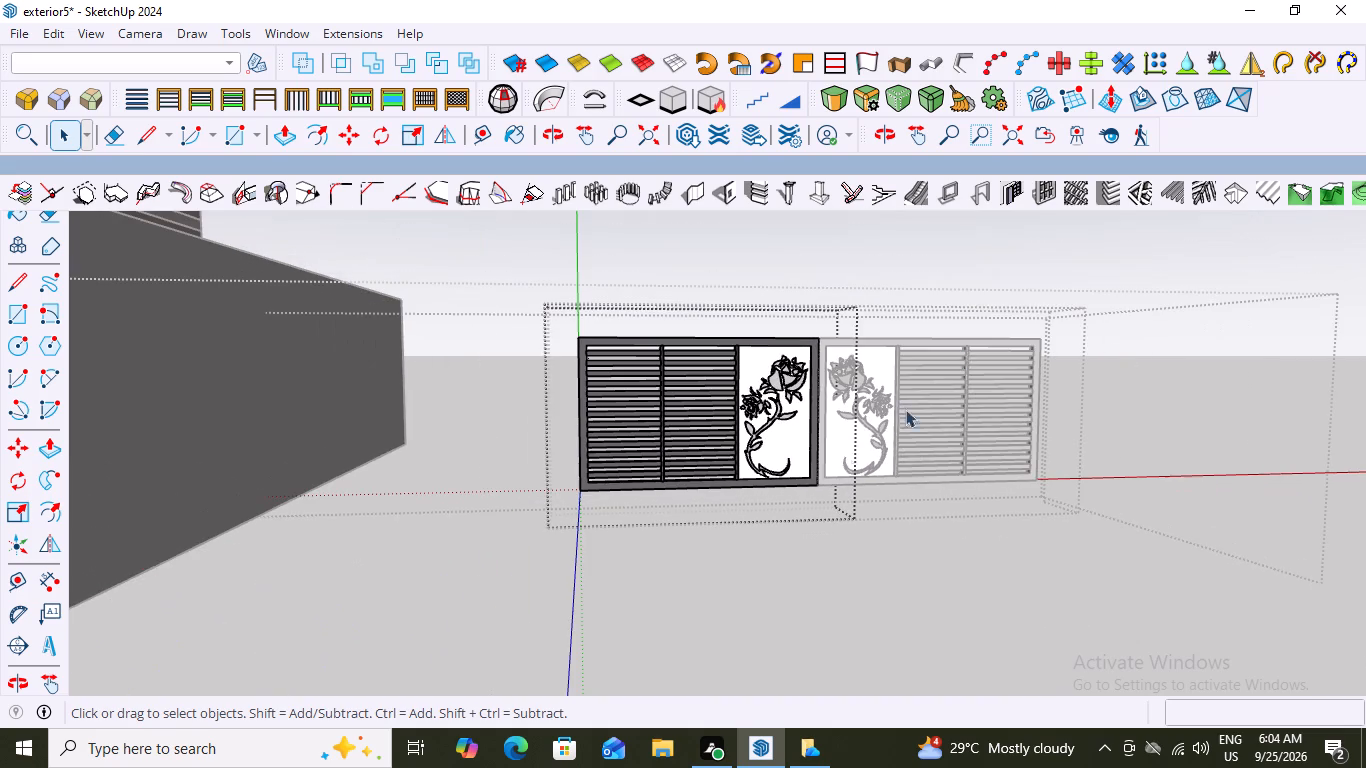
{"action": "left_click", "coordinate": [876, 262]}
{"action": "scroll", "coordinate": [790, 425], "scroll_direction": "up", "scroll_amount": 3}
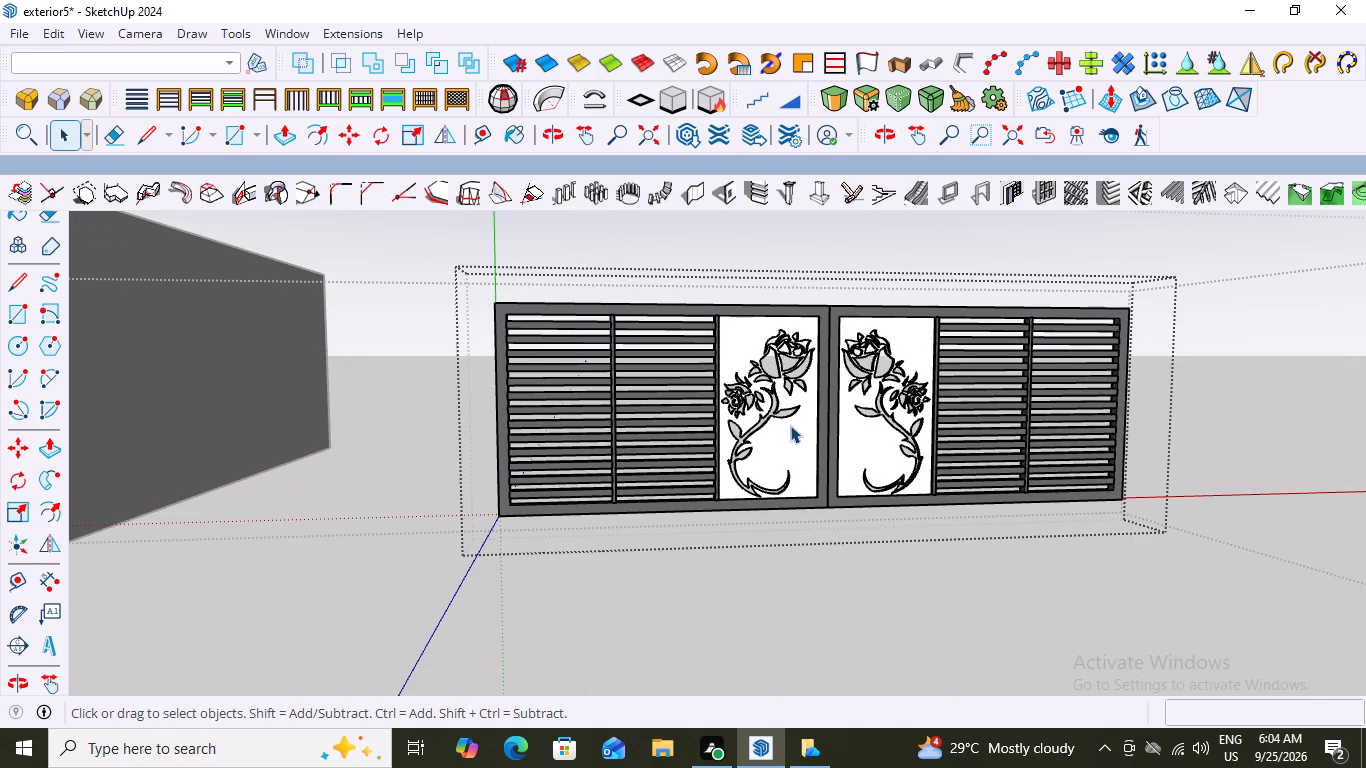
Open the first gate leaf's group and select all connected geometry of its outer frame.
{"action": "scroll", "coordinate": [818, 427], "scroll_direction": "up", "scroll_amount": 2}
{"action": "scroll", "coordinate": [818, 427], "scroll_direction": "down", "scroll_amount": 4}
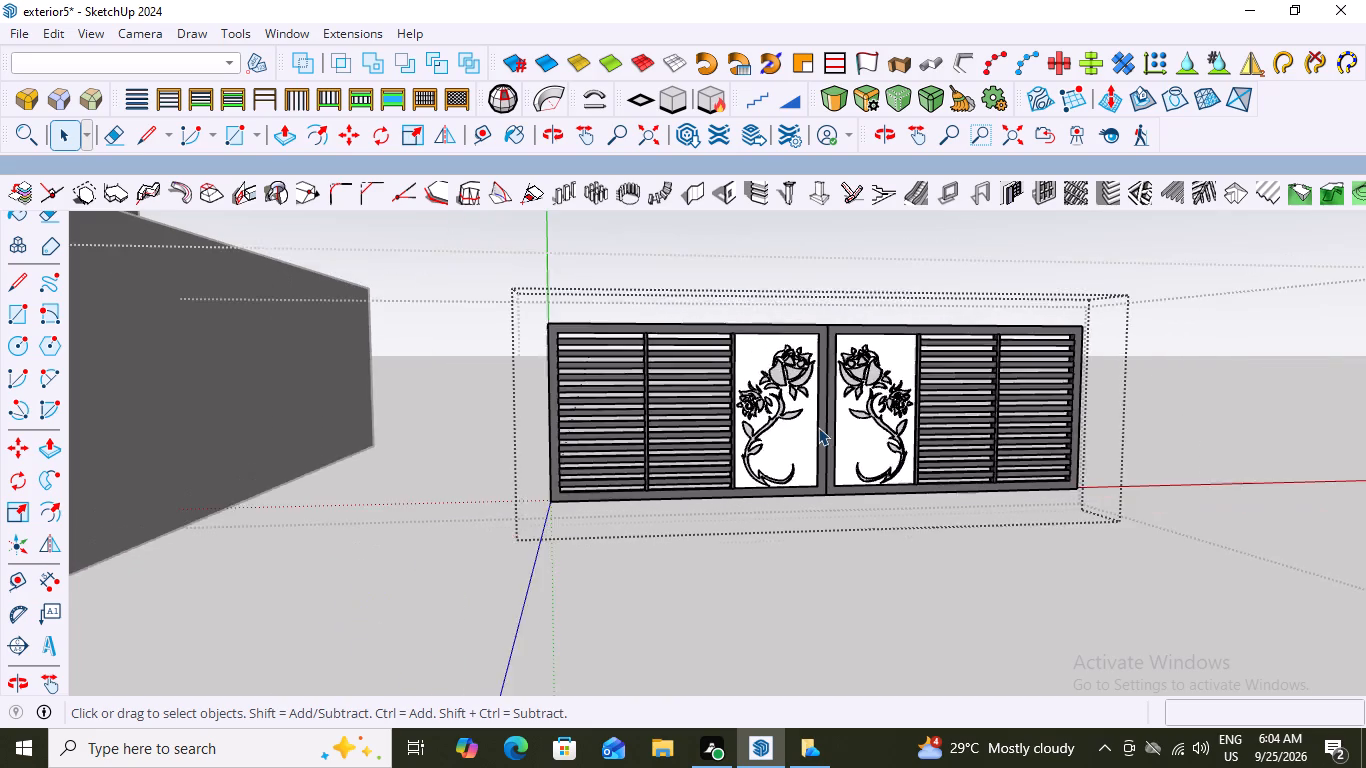
{"action": "scroll", "coordinate": [818, 427], "scroll_direction": "down", "scroll_amount": 4}
{"action": "middle_click_drag", "start_coordinate": [635, 410], "coordinate": [568, 425]}
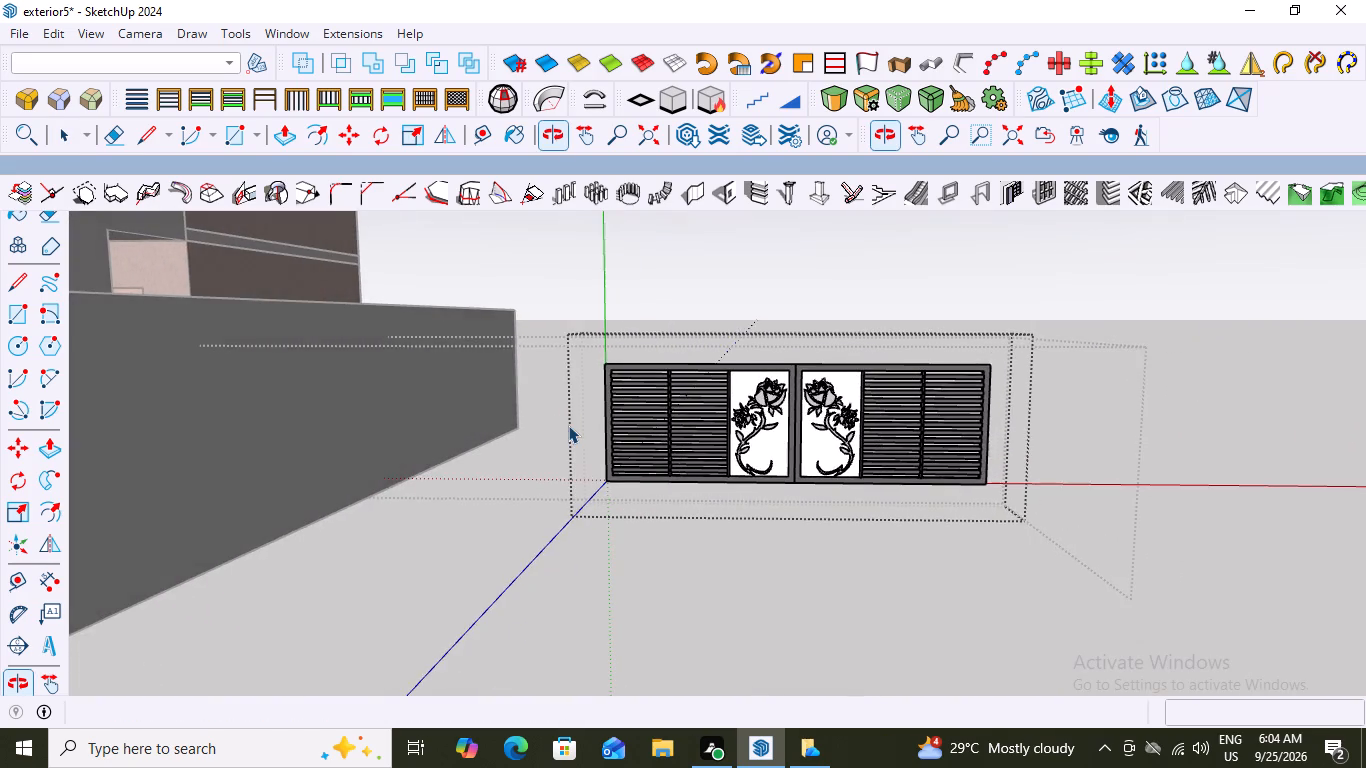
{"action": "scroll", "coordinate": [568, 425], "scroll_direction": "down", "scroll_amount": 2}
{"action": "scroll", "coordinate": [617, 392], "scroll_direction": "up", "scroll_amount": 8}
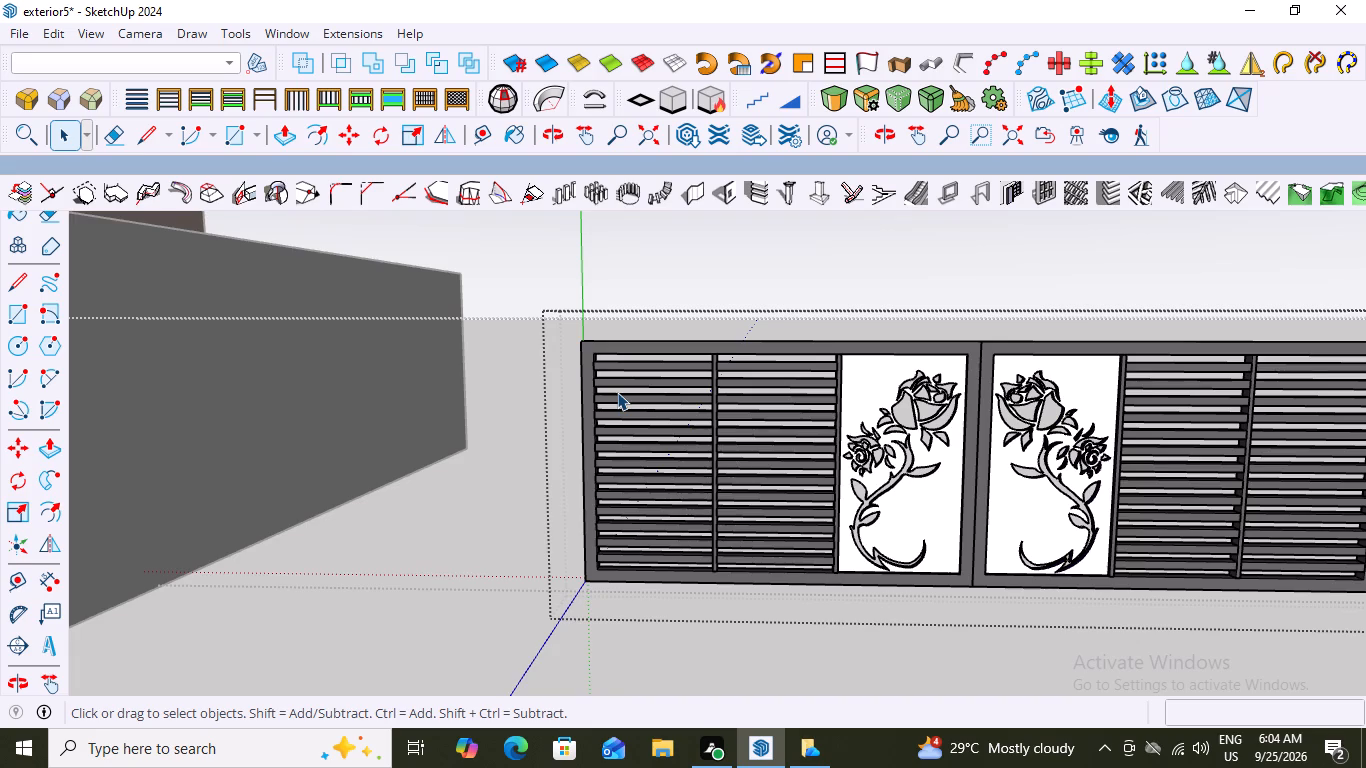
{"action": "scroll", "coordinate": [617, 392], "scroll_direction": "down", "scroll_amount": 4}
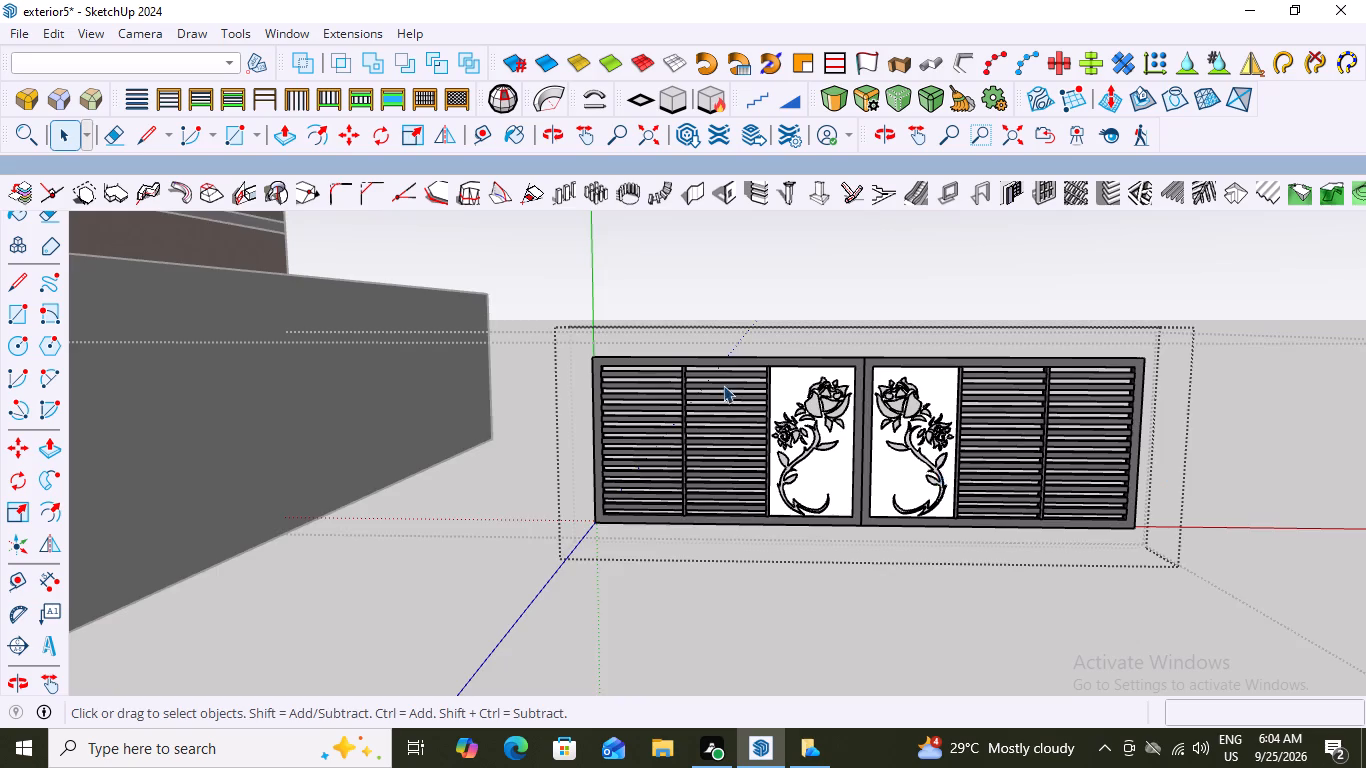
{"action": "scroll", "coordinate": [723, 385], "scroll_direction": "up", "scroll_amount": 1}
{"action": "middle_click", "coordinate": [844, 349]}
{"action": "scroll", "coordinate": [851, 345], "scroll_direction": "up", "scroll_amount": 7}
{"action": "triple_click", "coordinate": [821, 365]}
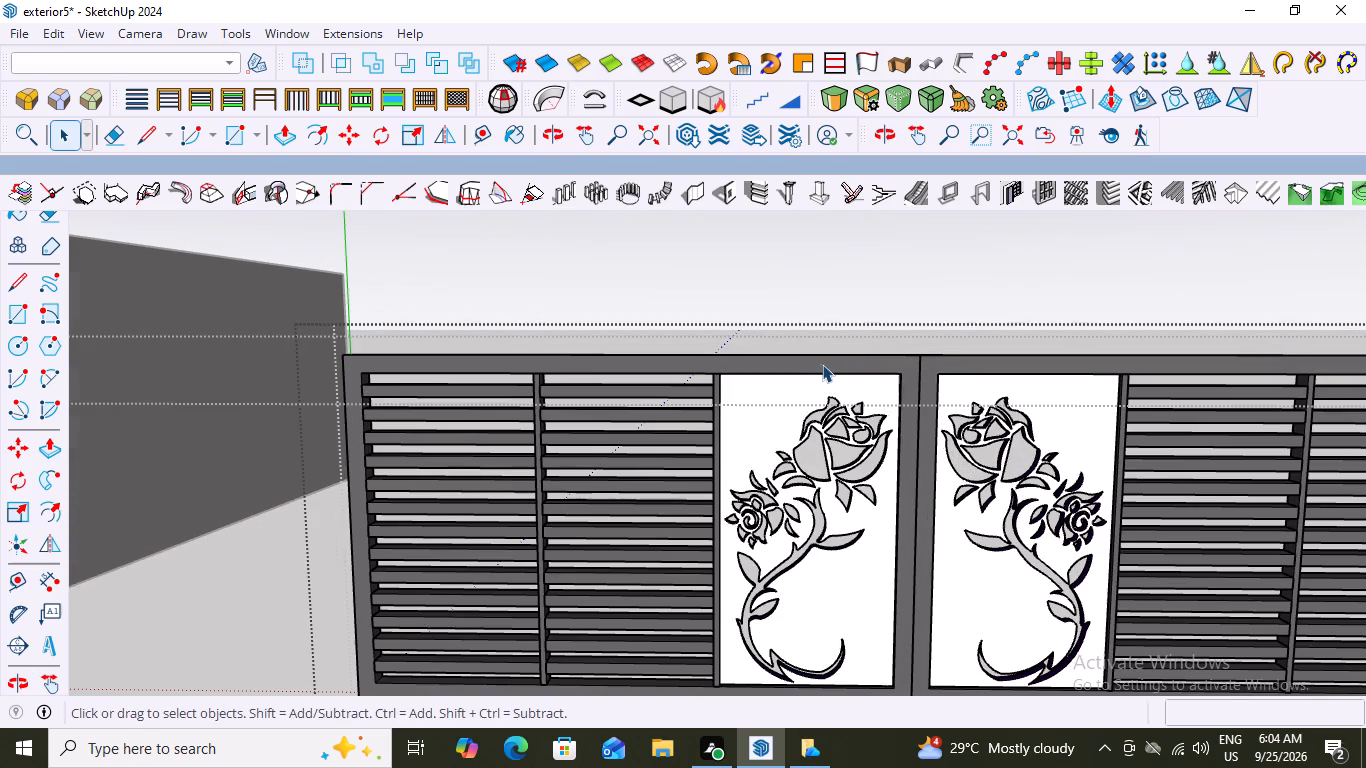
{"action": "double_click", "coordinate": [821, 364]}
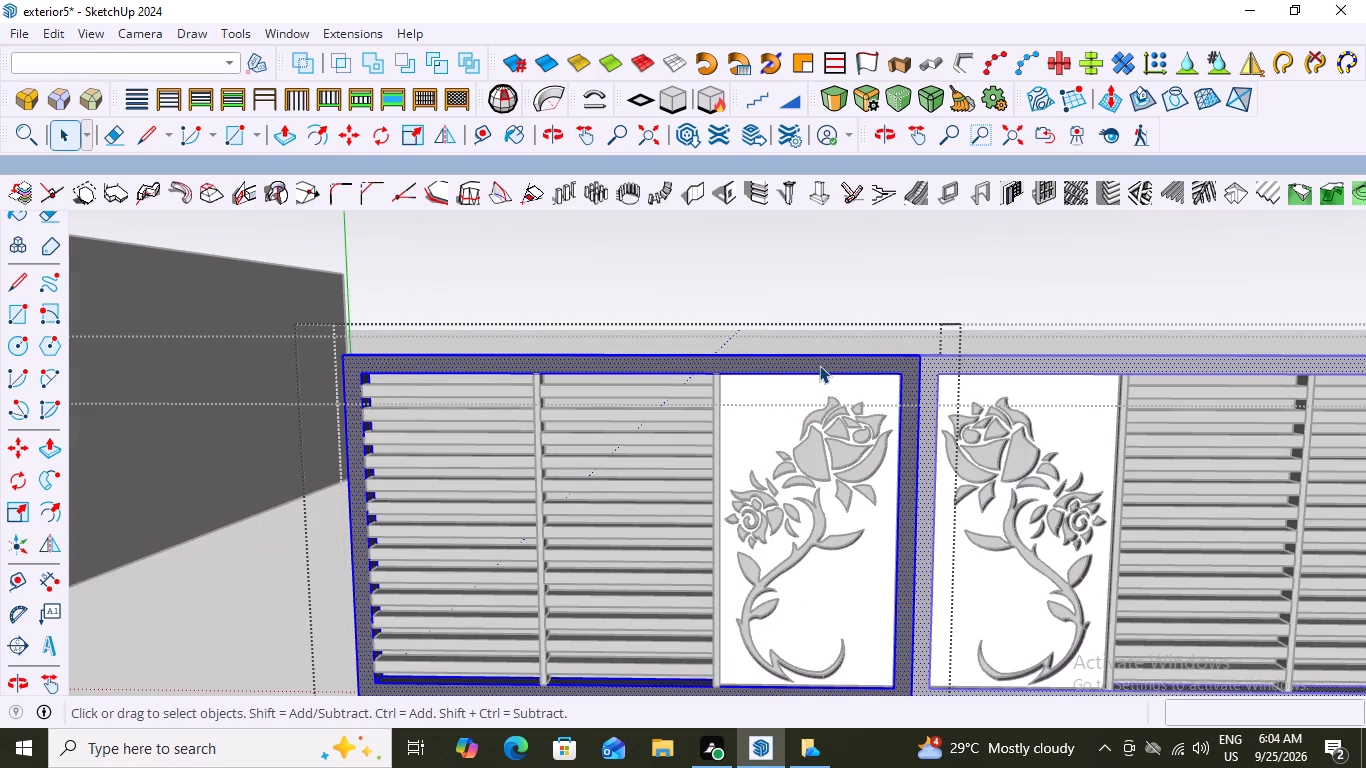
Show the default tray and paint the selected frame with Leather Blue from the Carpet, Fabrics, Leathers, Textiles and Wallpaper materials.
{"action": "scroll", "coordinate": [819, 365], "scroll_direction": "down", "scroll_amount": 3}
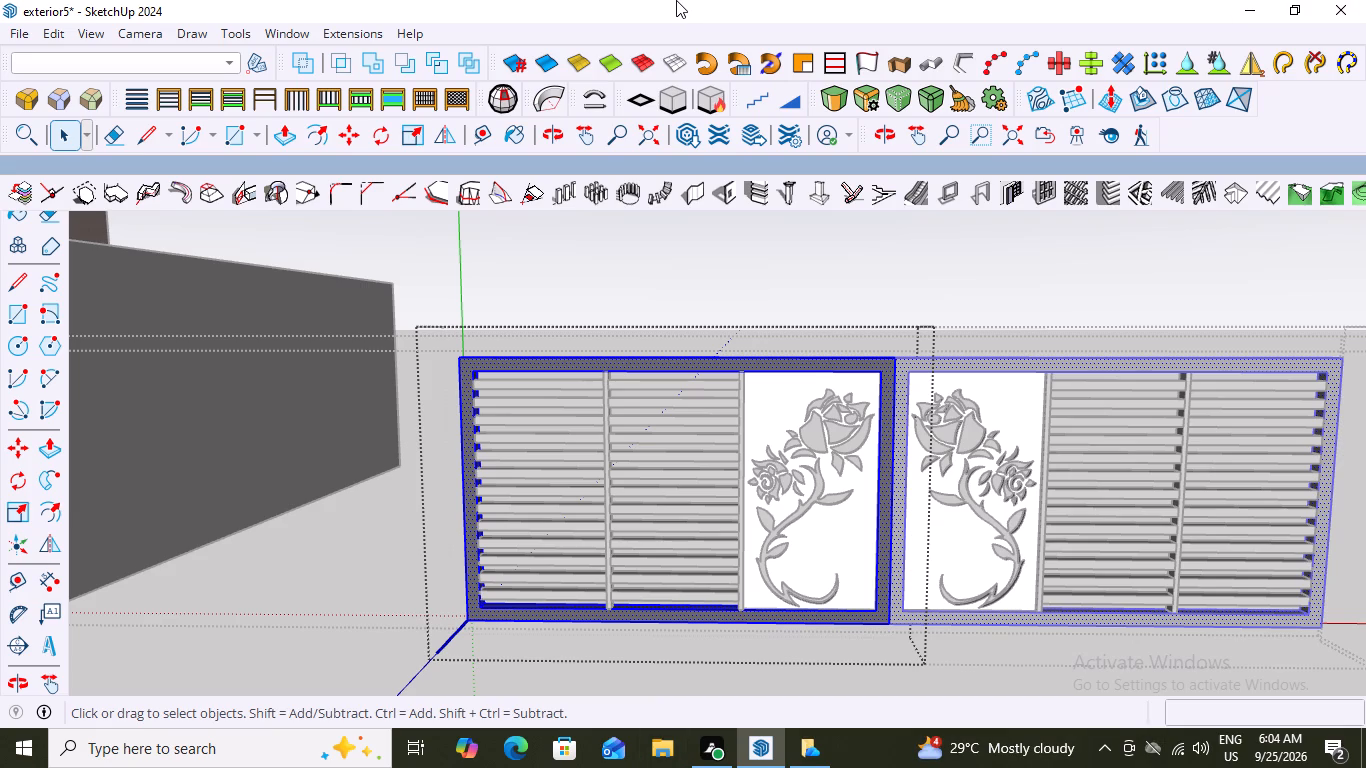
{"action": "left_click", "coordinate": [275, 29]}
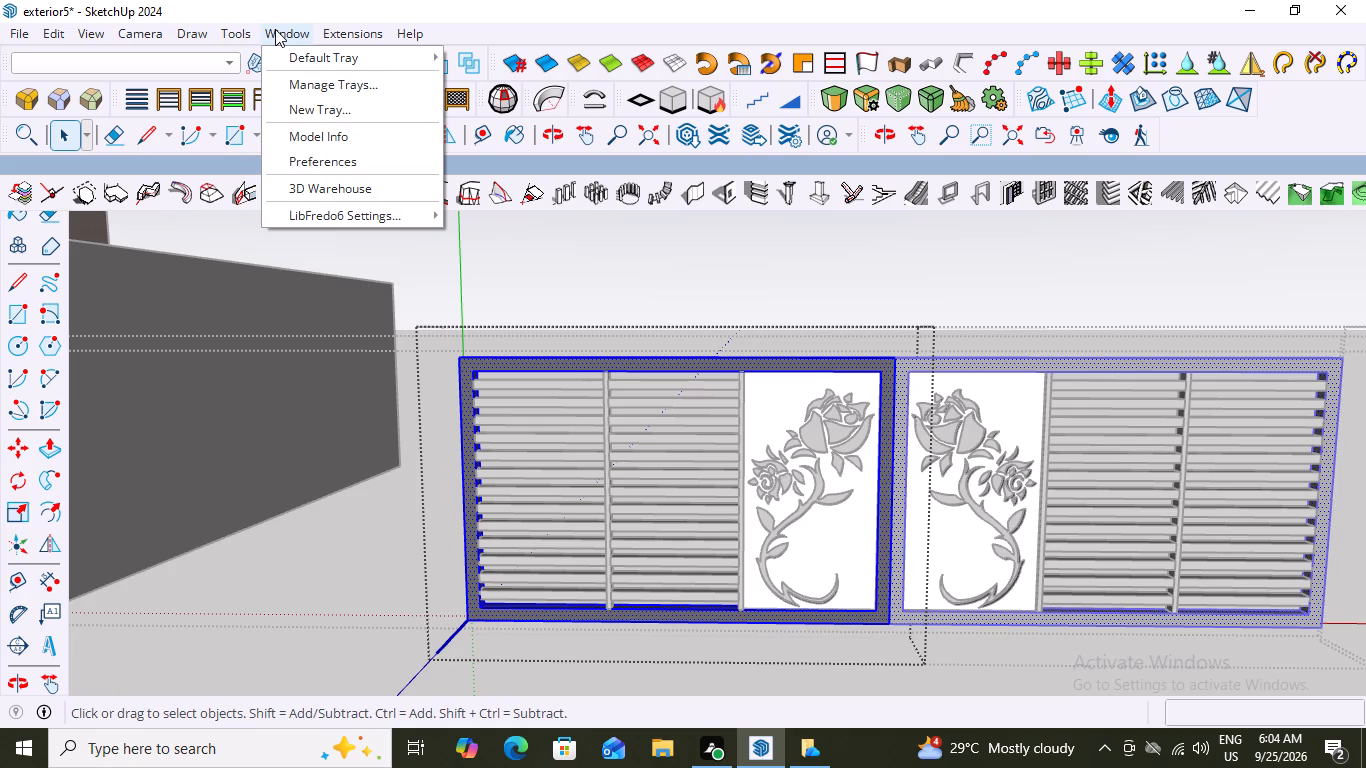
{"action": "left_click", "coordinate": [321, 61]}
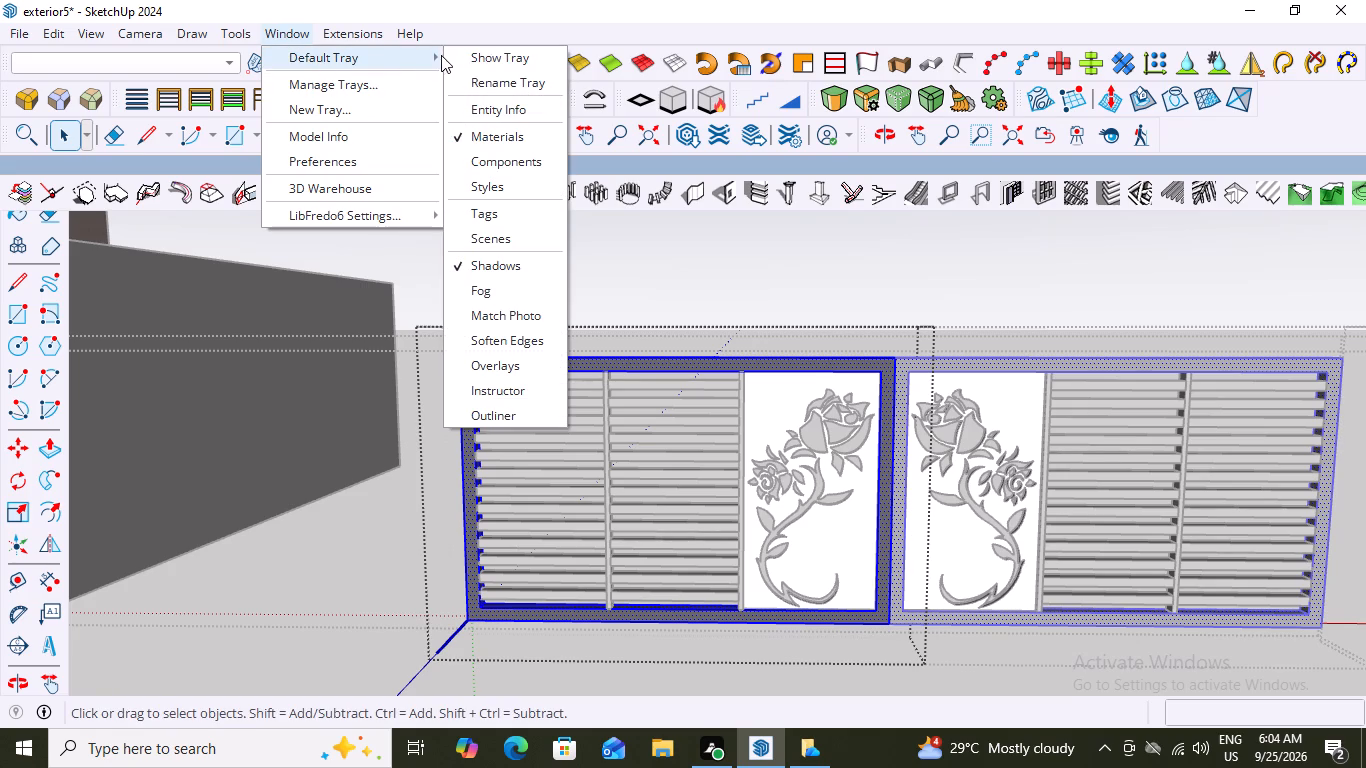
{"action": "left_click", "coordinate": [488, 53]}
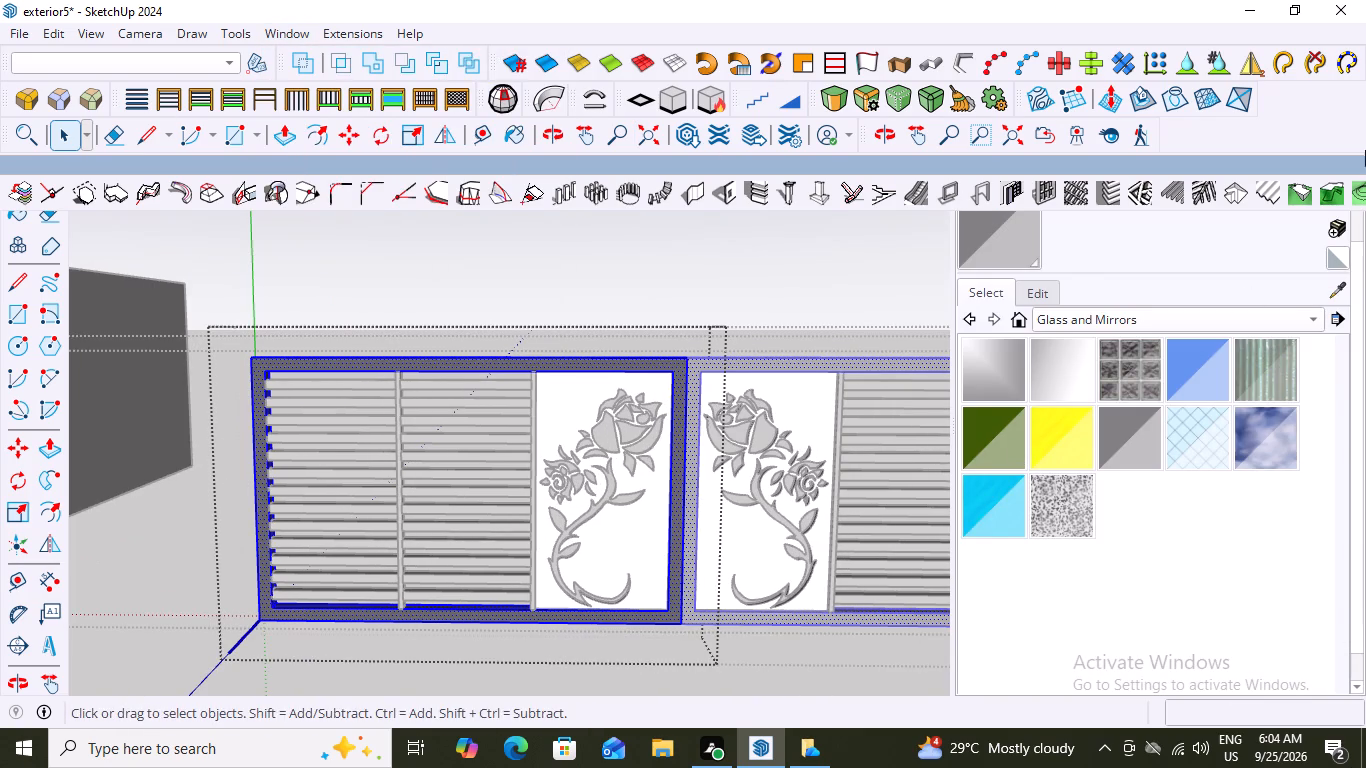
{"action": "left_click", "coordinate": [1317, 317]}
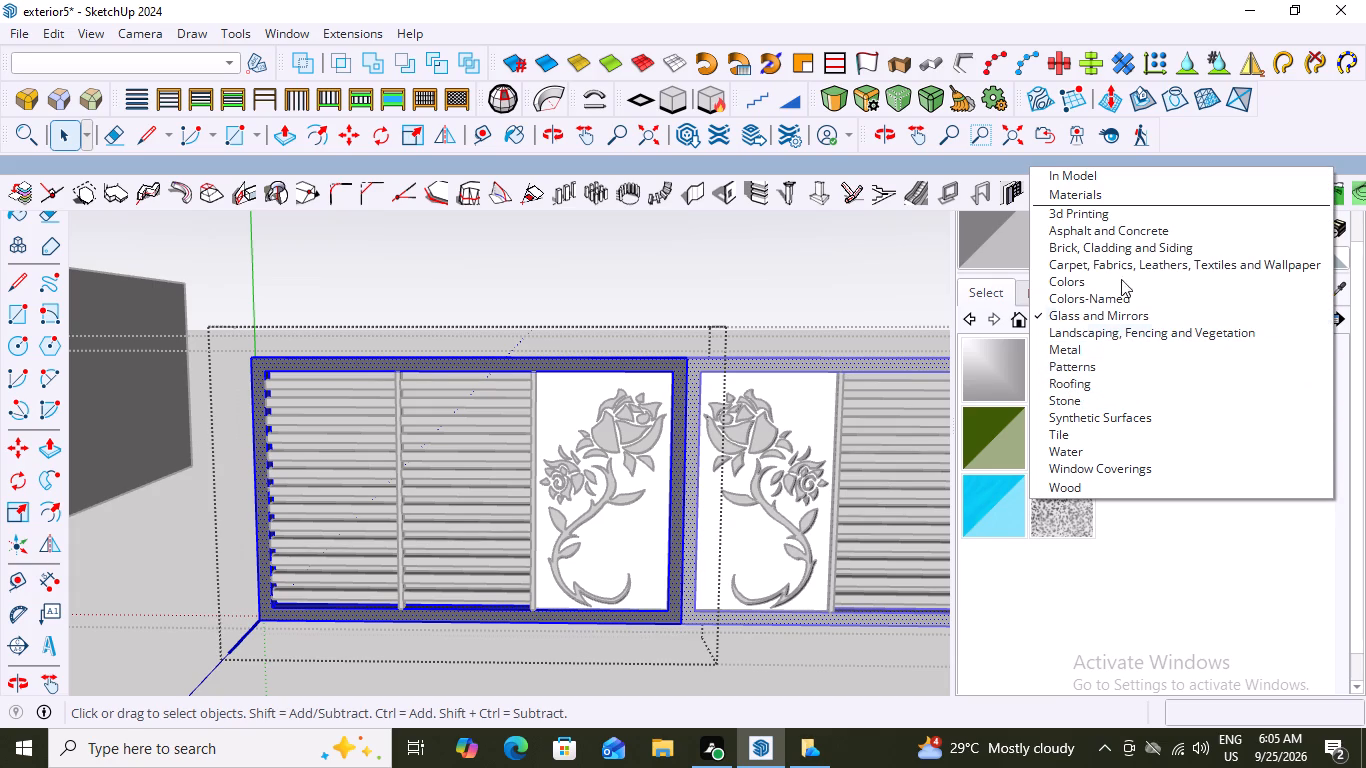
{"action": "left_click", "coordinate": [1081, 268]}
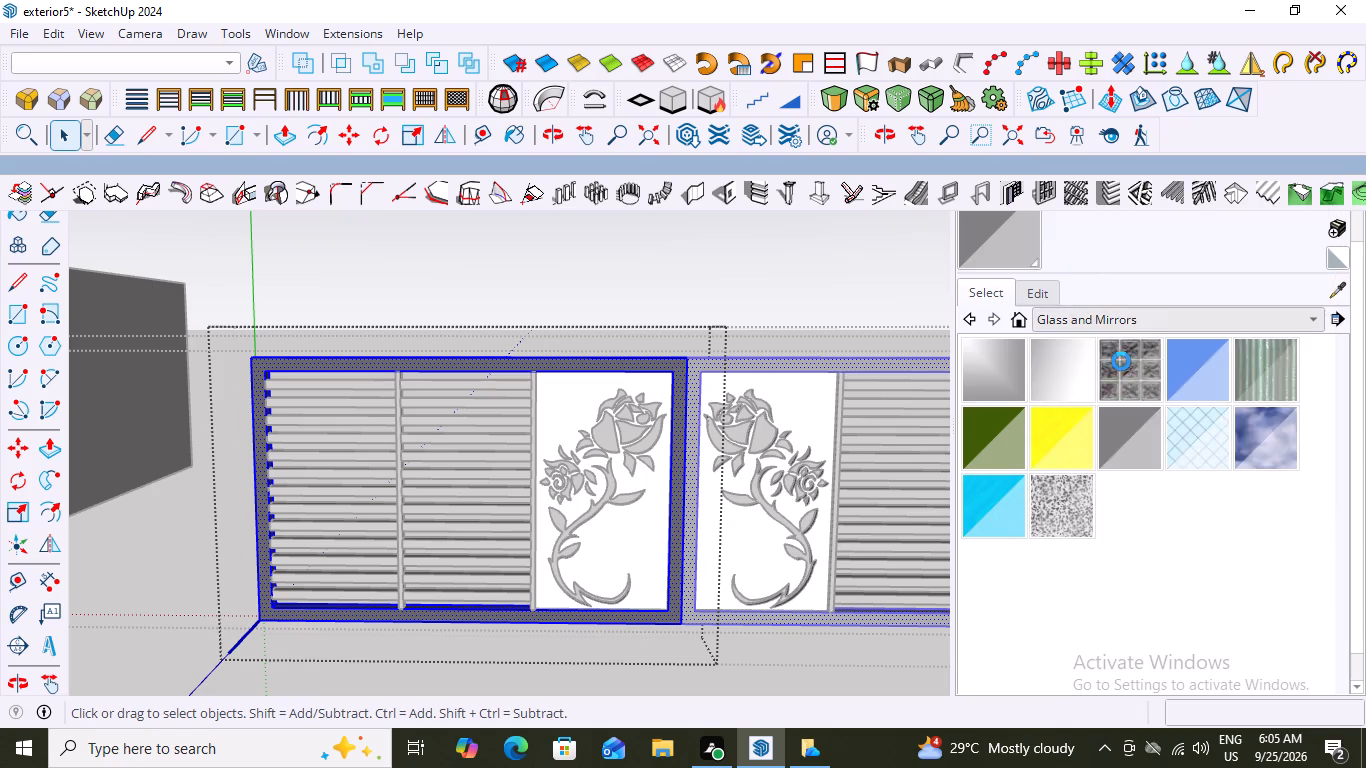
{"action": "scroll", "coordinate": [1153, 448], "scroll_direction": "down", "scroll_amount": 4}
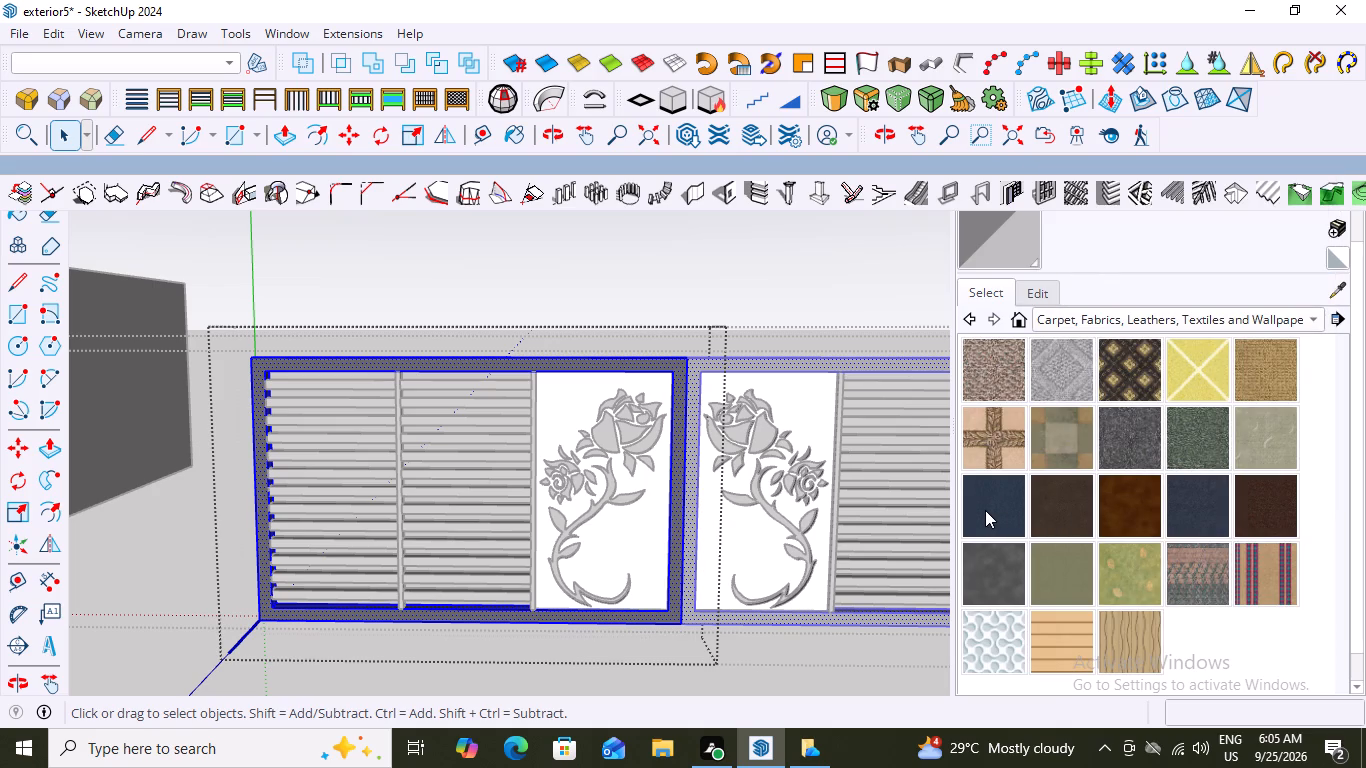
{"action": "left_click", "coordinate": [992, 504]}
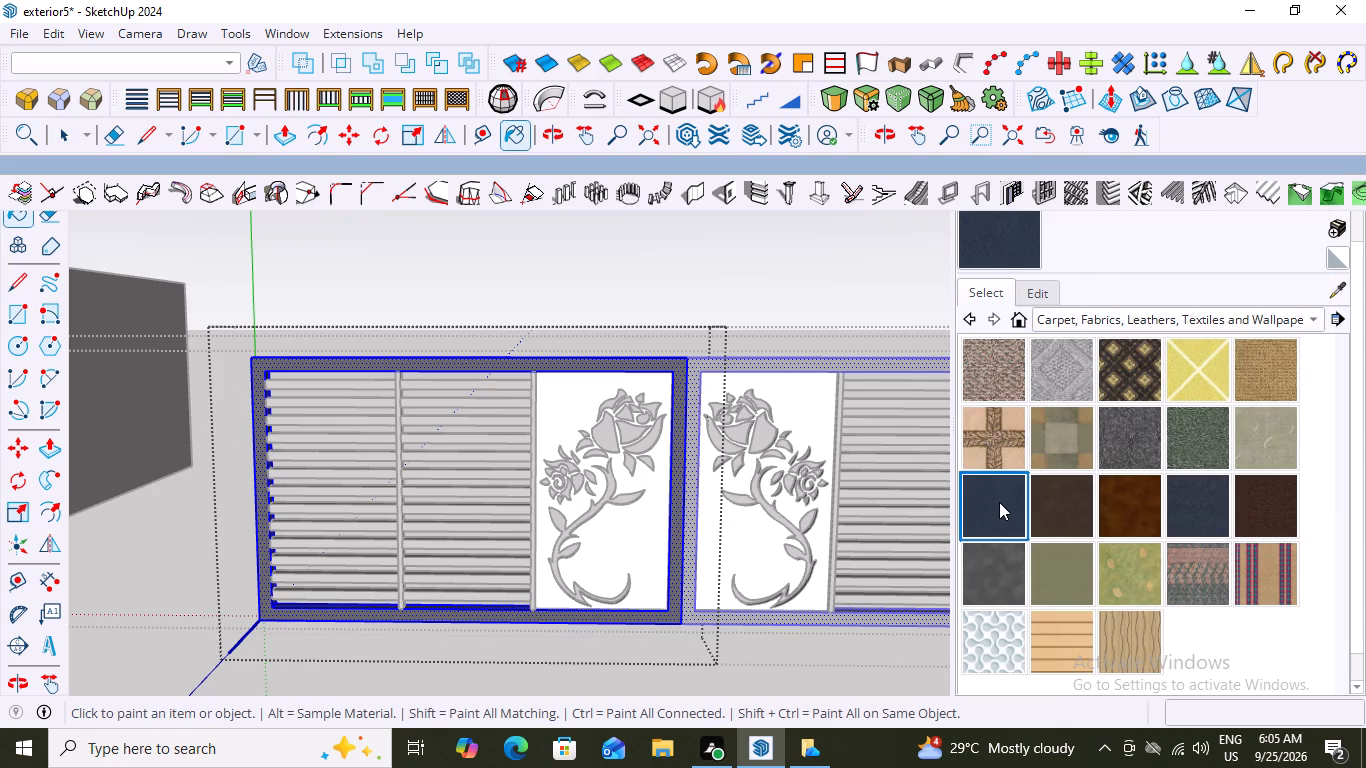
{"action": "scroll", "coordinate": [1050, 493], "scroll_direction": "down", "scroll_amount": 5}
{"action": "scroll", "coordinate": [1050, 493], "scroll_direction": "up", "scroll_amount": 5}
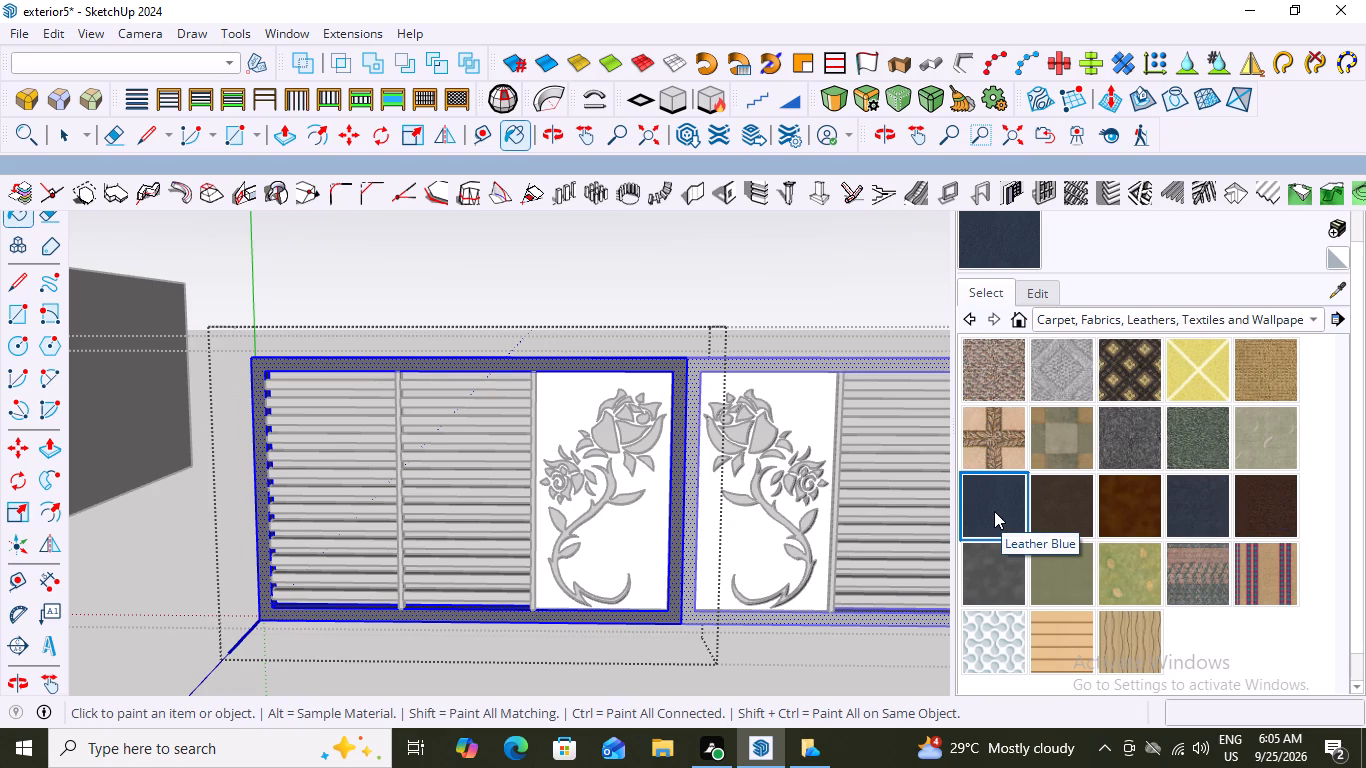
{"action": "scroll", "coordinate": [1019, 478], "scroll_direction": "down", "scroll_amount": 8}
{"action": "scroll", "coordinate": [1064, 490], "scroll_direction": "up", "scroll_amount": 4}
{"action": "left_click", "coordinate": [987, 506]}
{"action": "left_click", "coordinate": [601, 366]}
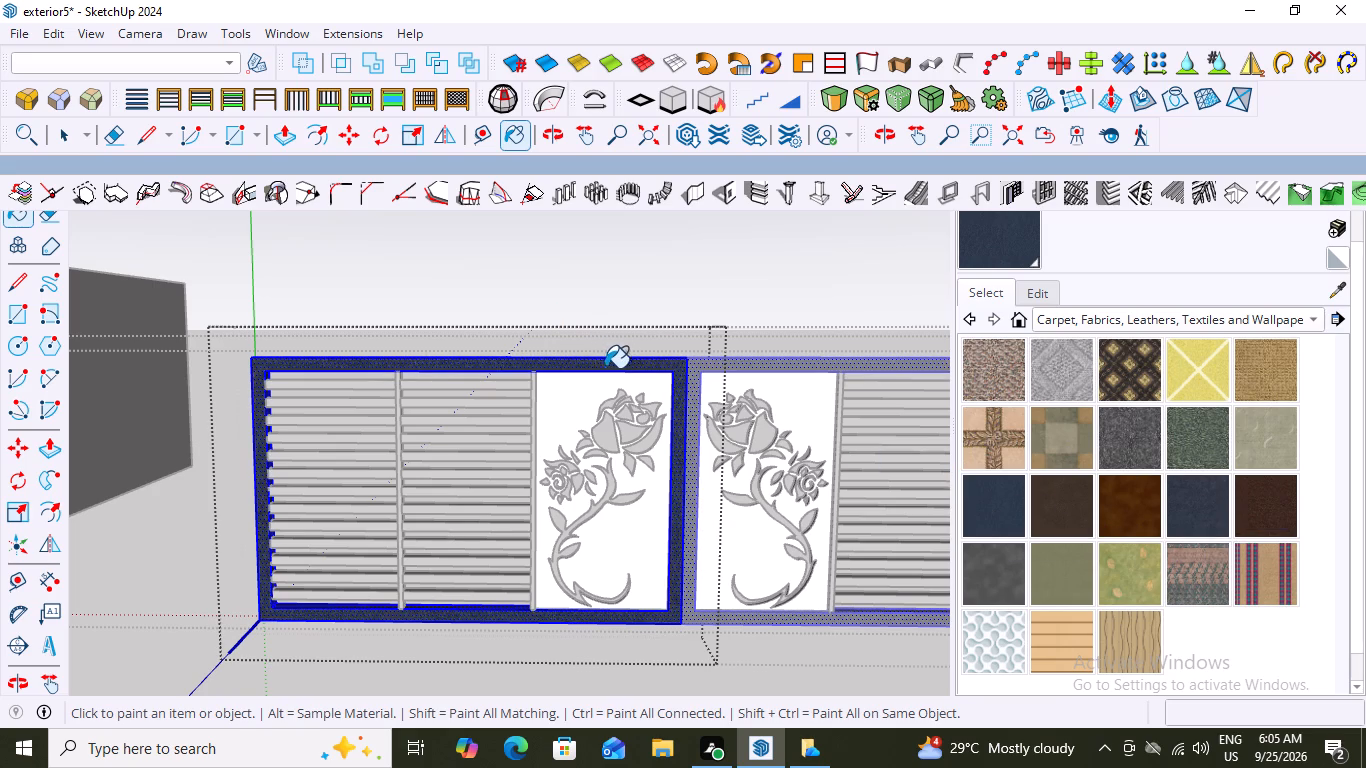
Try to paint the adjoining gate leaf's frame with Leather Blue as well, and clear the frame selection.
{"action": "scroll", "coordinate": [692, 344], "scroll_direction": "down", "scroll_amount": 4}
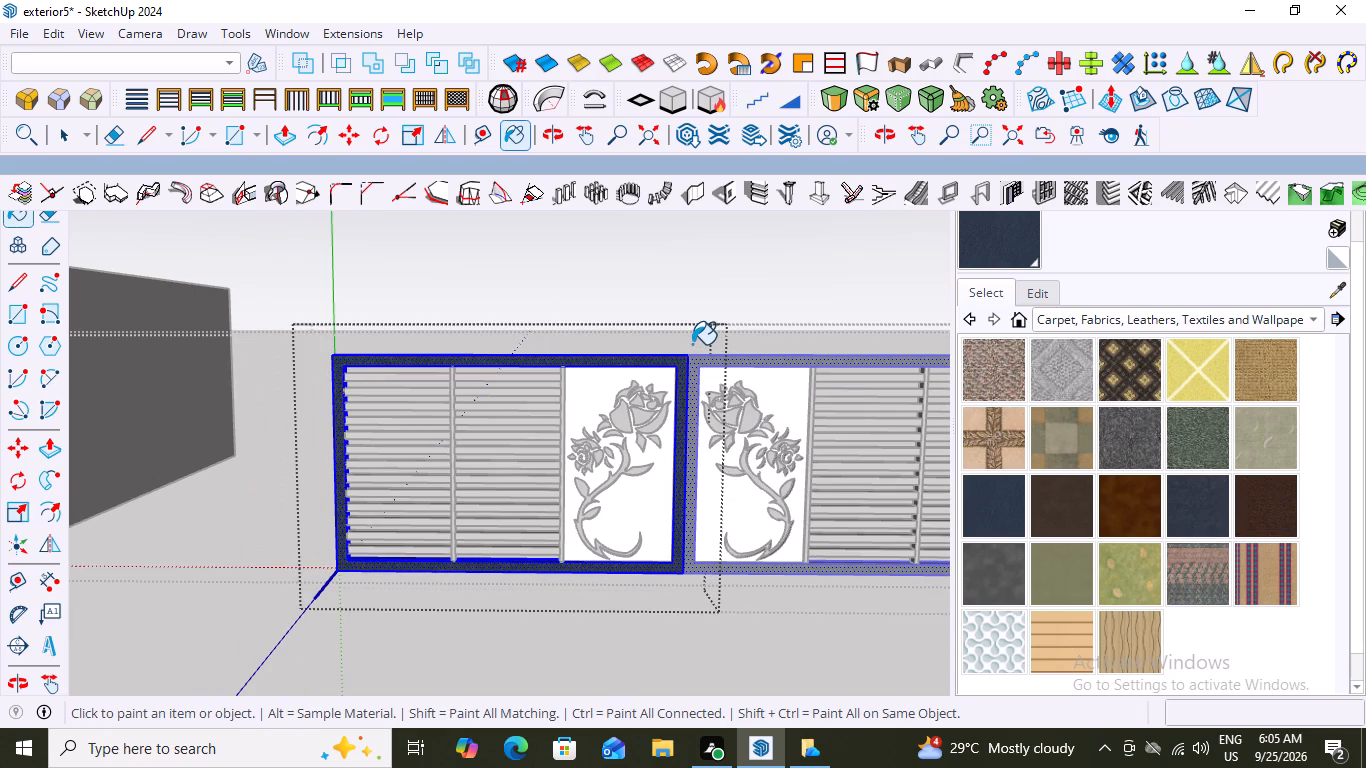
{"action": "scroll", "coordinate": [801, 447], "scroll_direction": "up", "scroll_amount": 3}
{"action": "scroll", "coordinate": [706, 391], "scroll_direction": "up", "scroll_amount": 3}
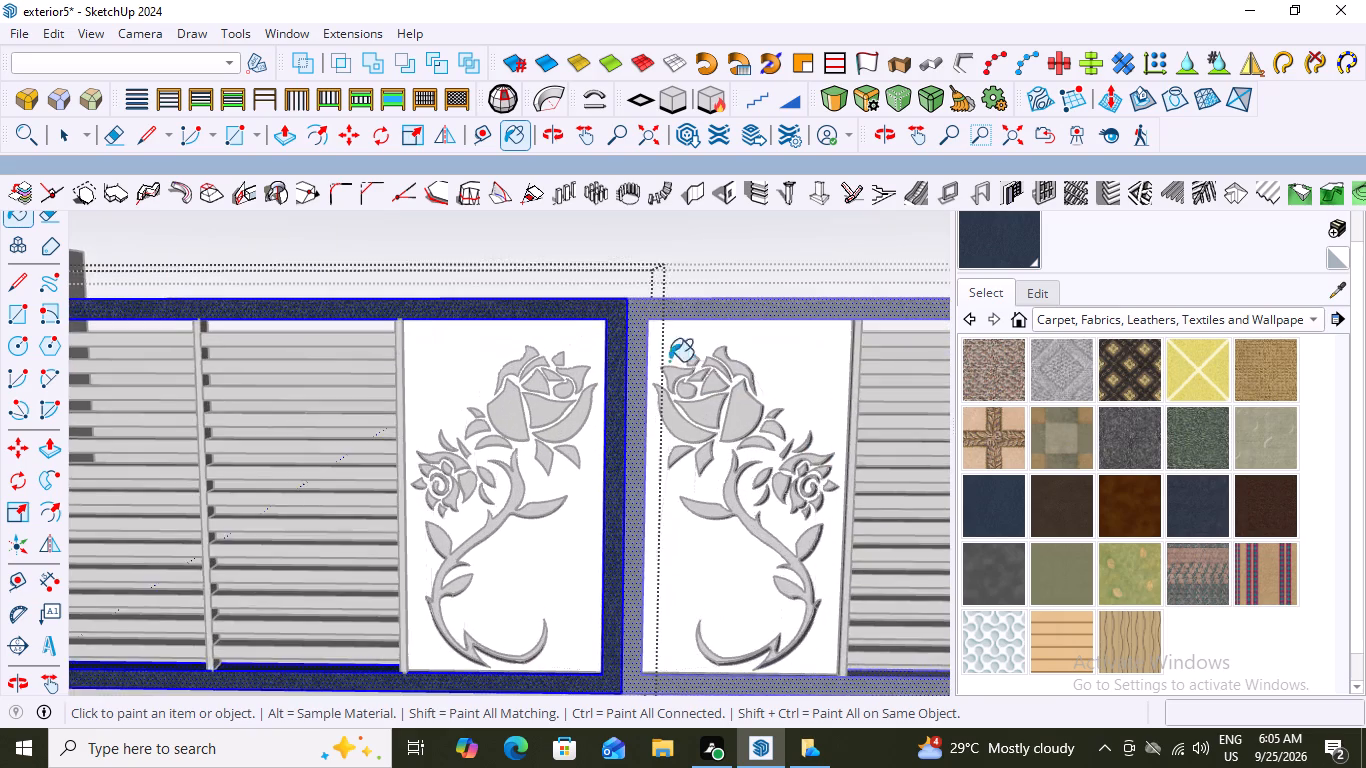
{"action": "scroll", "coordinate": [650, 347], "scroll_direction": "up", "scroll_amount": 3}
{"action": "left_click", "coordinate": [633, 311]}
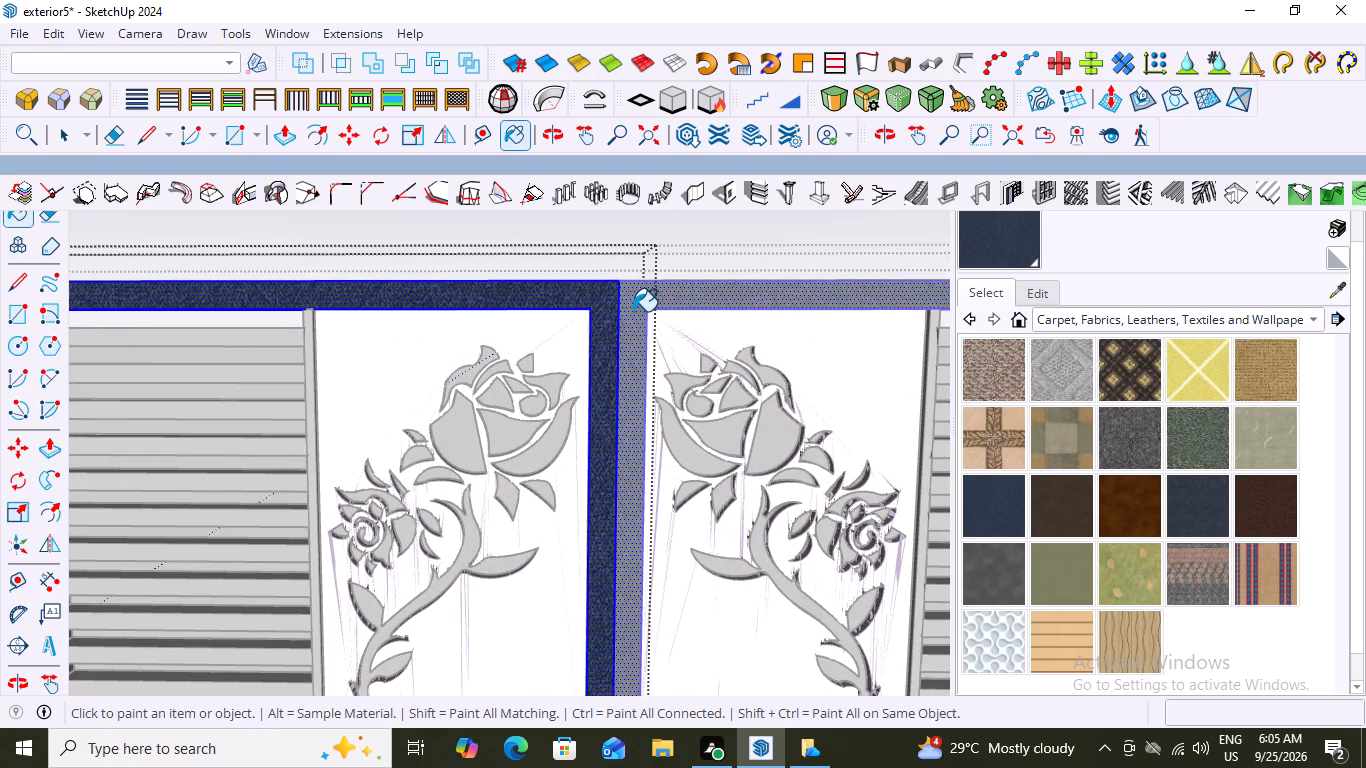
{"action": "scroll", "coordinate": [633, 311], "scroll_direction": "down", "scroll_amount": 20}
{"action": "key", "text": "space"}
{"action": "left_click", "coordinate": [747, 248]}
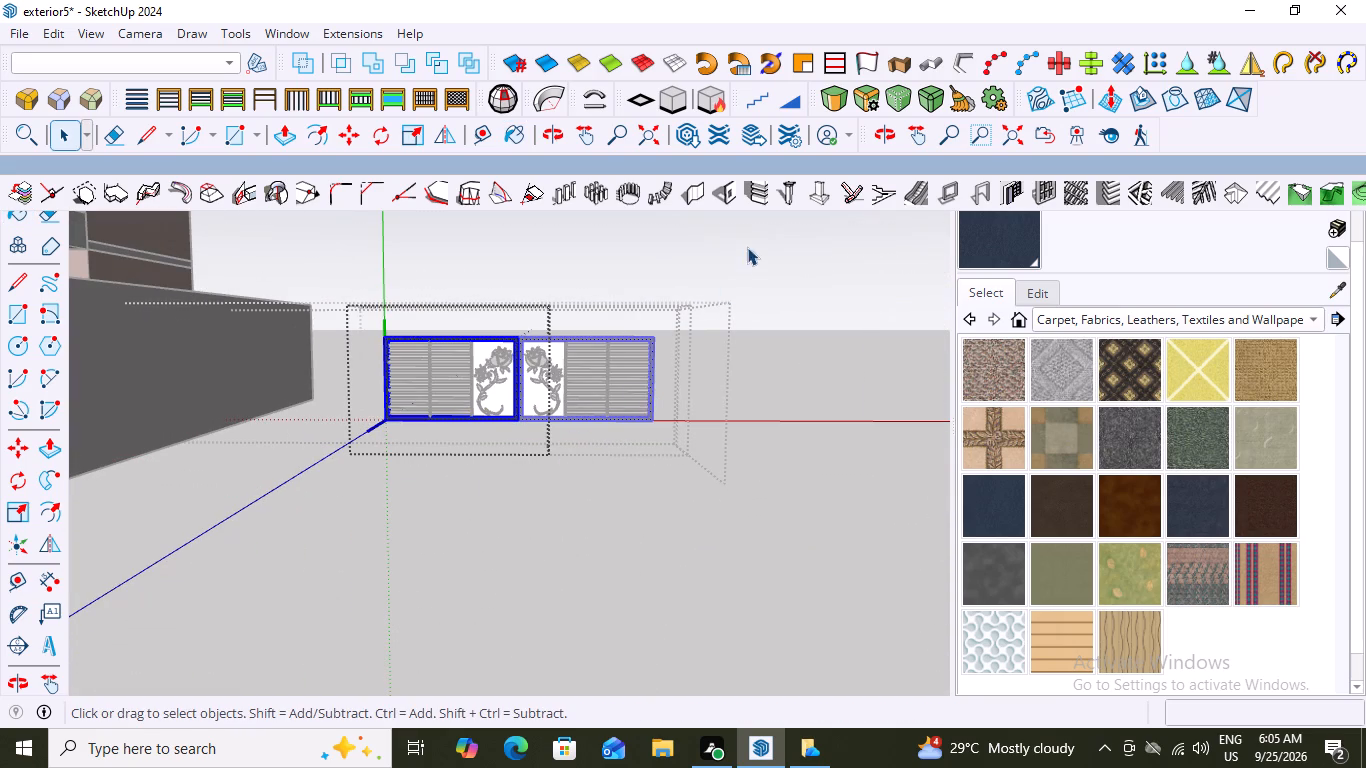
Reselect all connected geometry of the first leaf's Leather Blue outer frame.
{"action": "scroll", "coordinate": [333, 437], "scroll_direction": "up", "scroll_amount": 12}
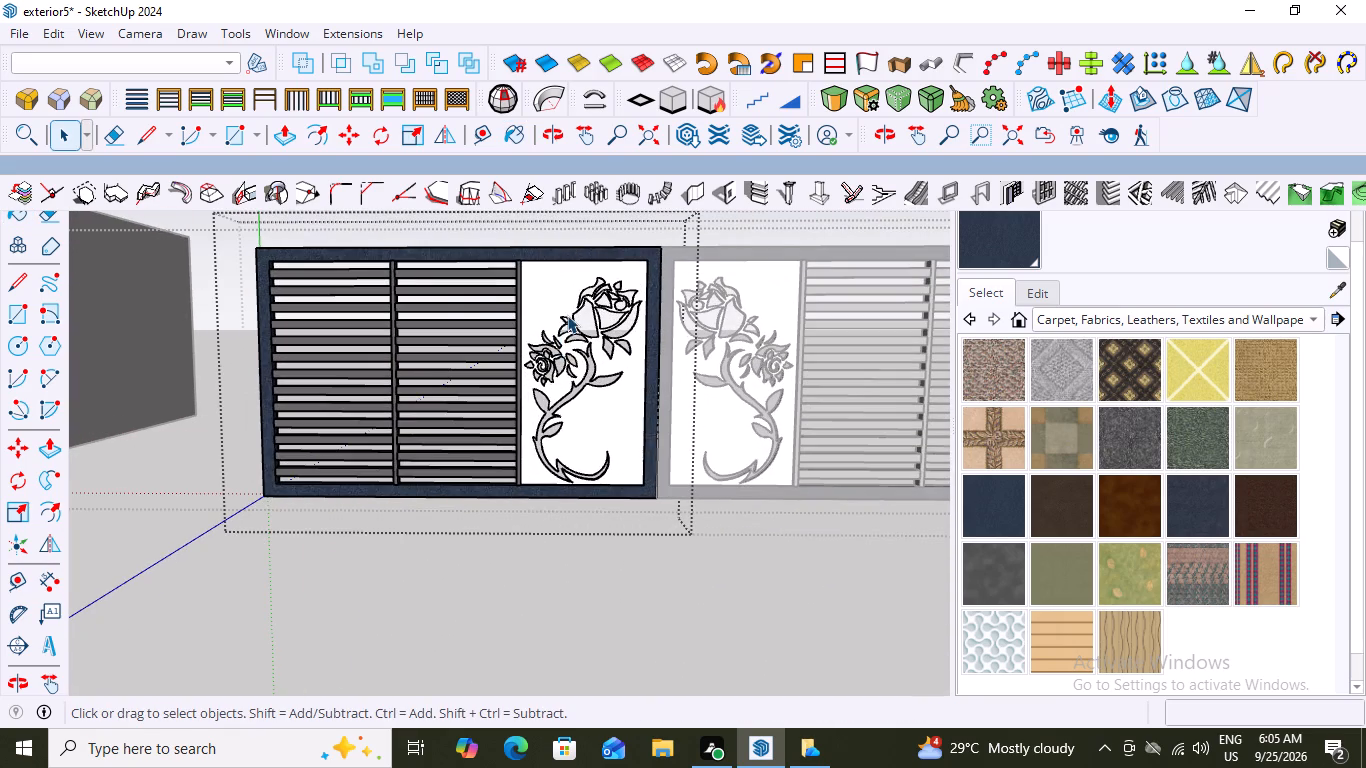
{"action": "scroll", "coordinate": [455, 298], "scroll_direction": "down", "scroll_amount": 4}
{"action": "scroll", "coordinate": [648, 368], "scroll_direction": "up", "scroll_amount": 3}
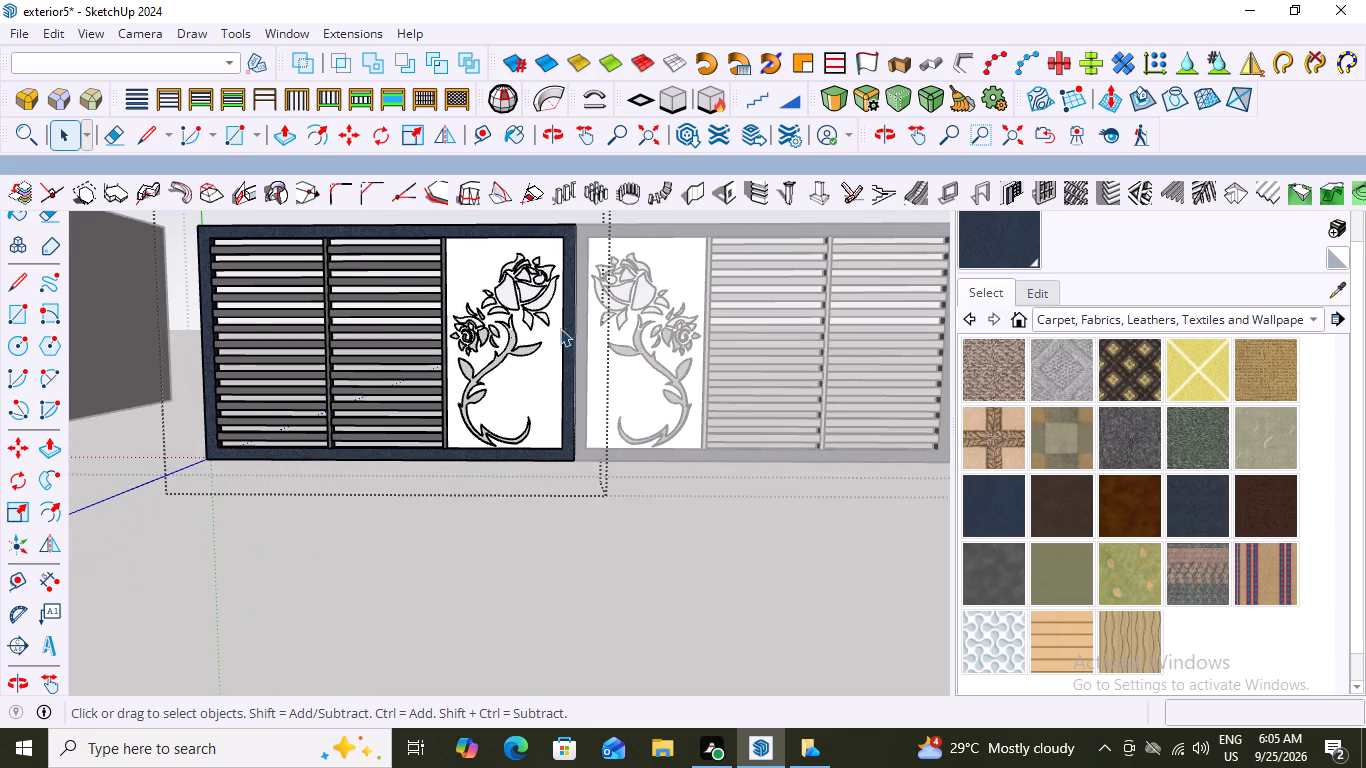
{"action": "scroll", "coordinate": [555, 286], "scroll_direction": "up", "scroll_amount": 6}
{"action": "left_click", "coordinate": [583, 325]}
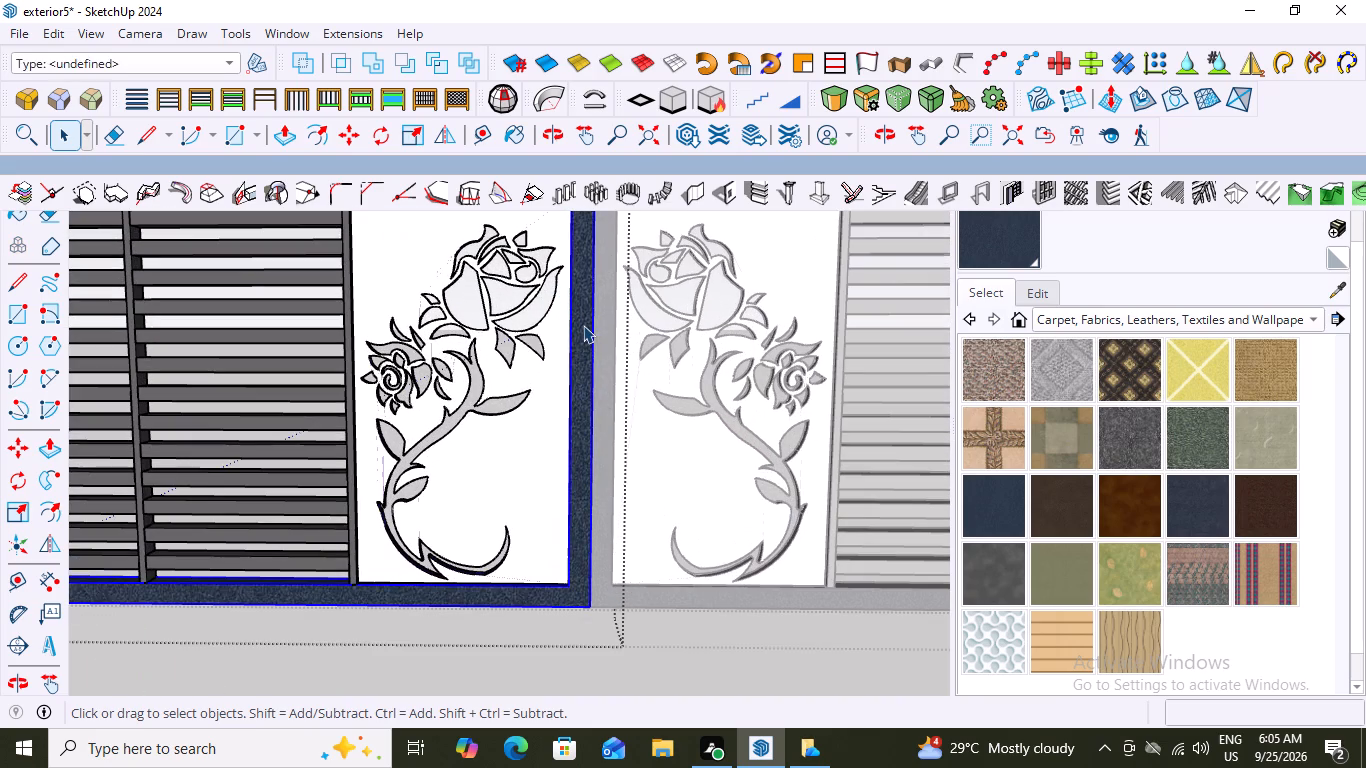
{"action": "left_click", "coordinate": [583, 325]}
{"action": "left_click", "coordinate": [583, 325]}
{"action": "left_click", "coordinate": [583, 325]}
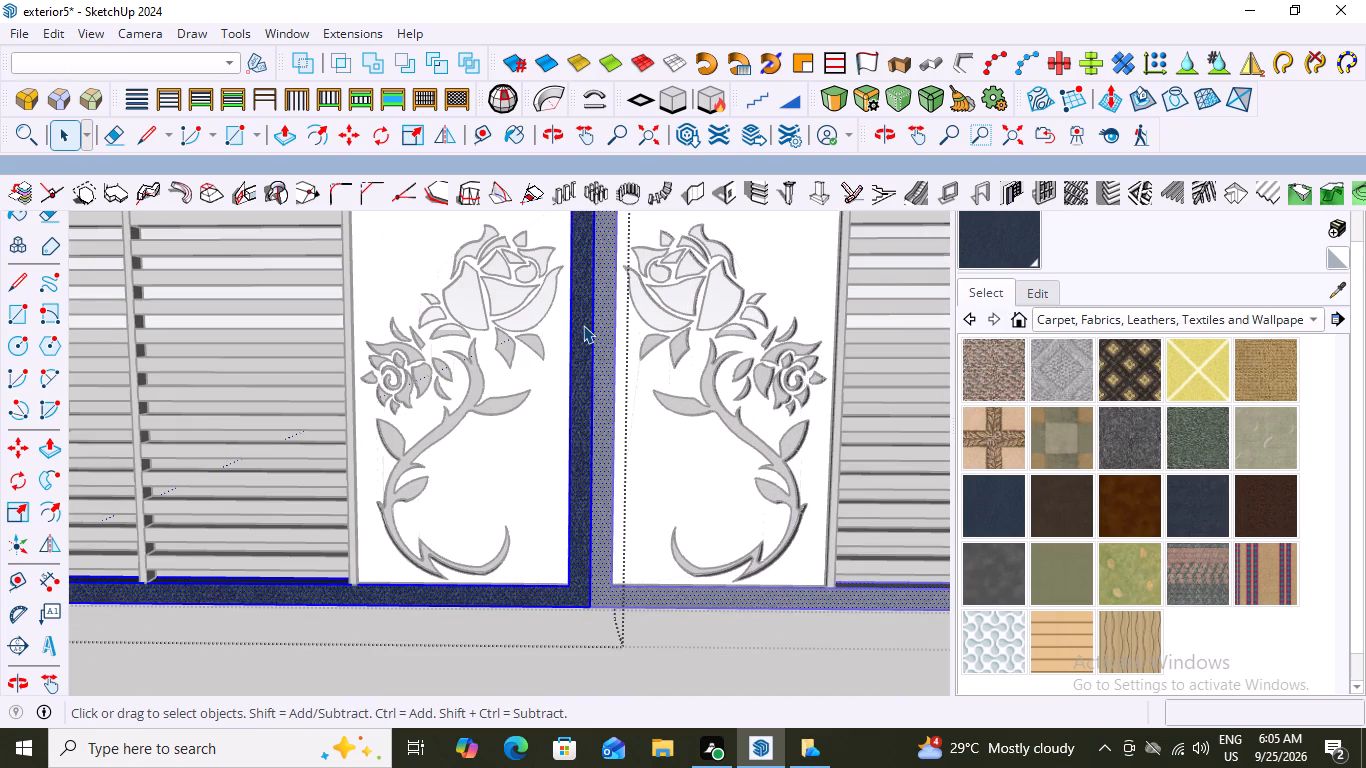
Look into the Brick, Cladding and Siding materials and switch the material library to the Colors collection.
{"action": "scroll", "coordinate": [1206, 459], "scroll_direction": "down", "scroll_amount": 10}
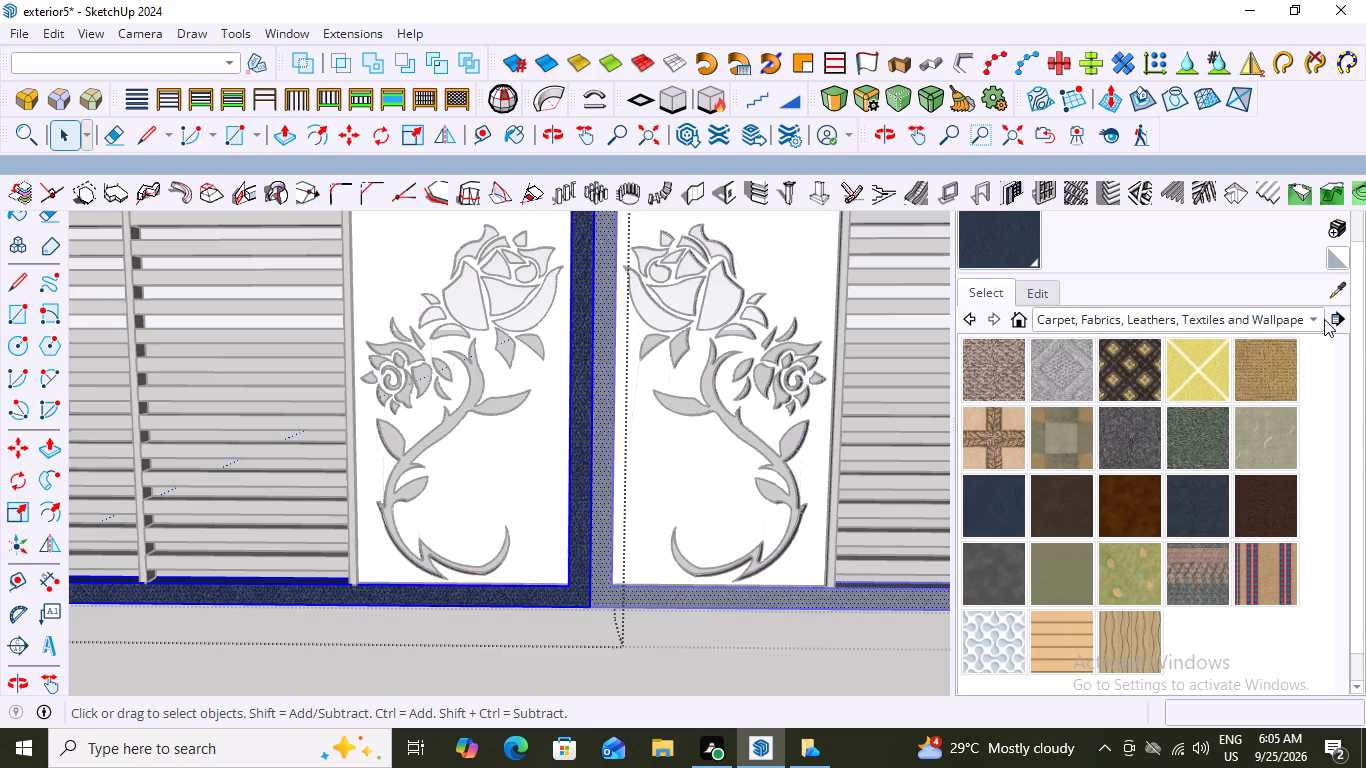
{"action": "left_click", "coordinate": [1317, 319]}
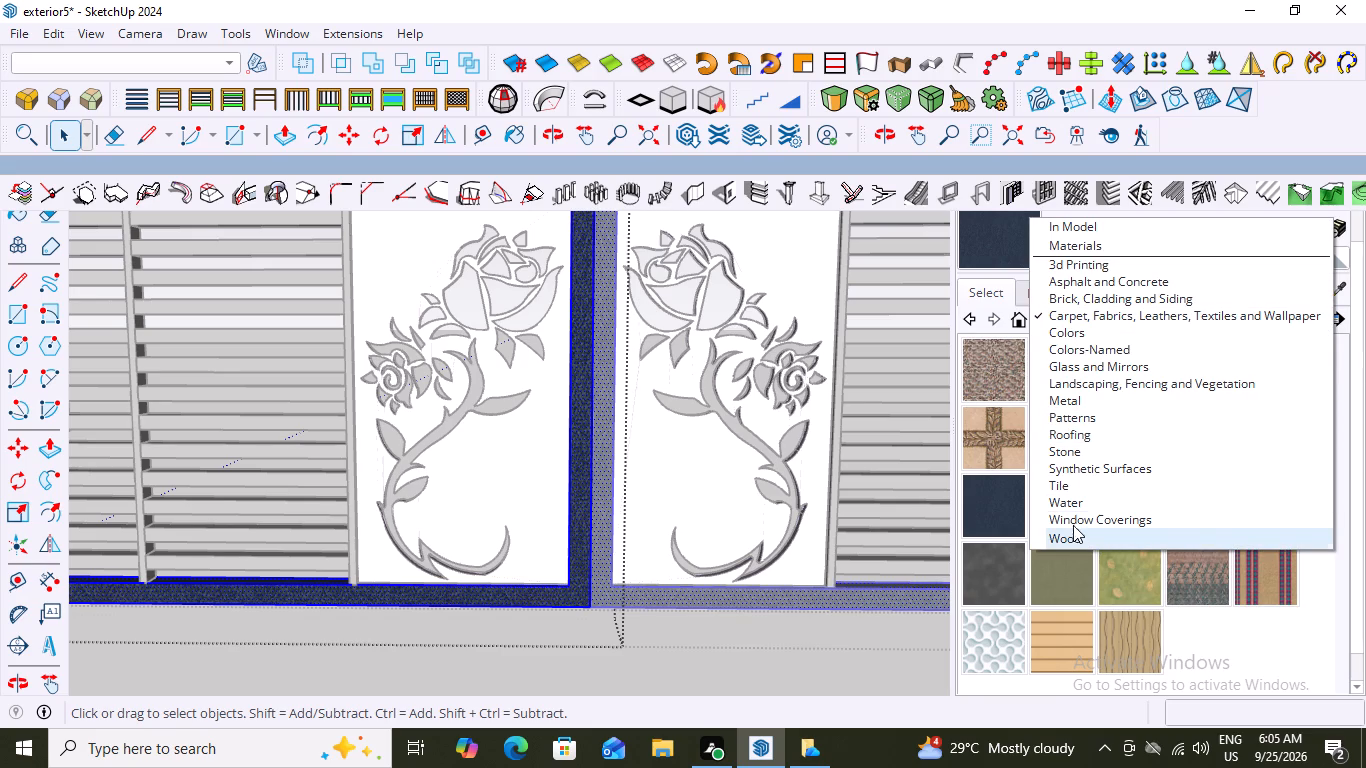
{"action": "left_click", "coordinate": [1075, 298]}
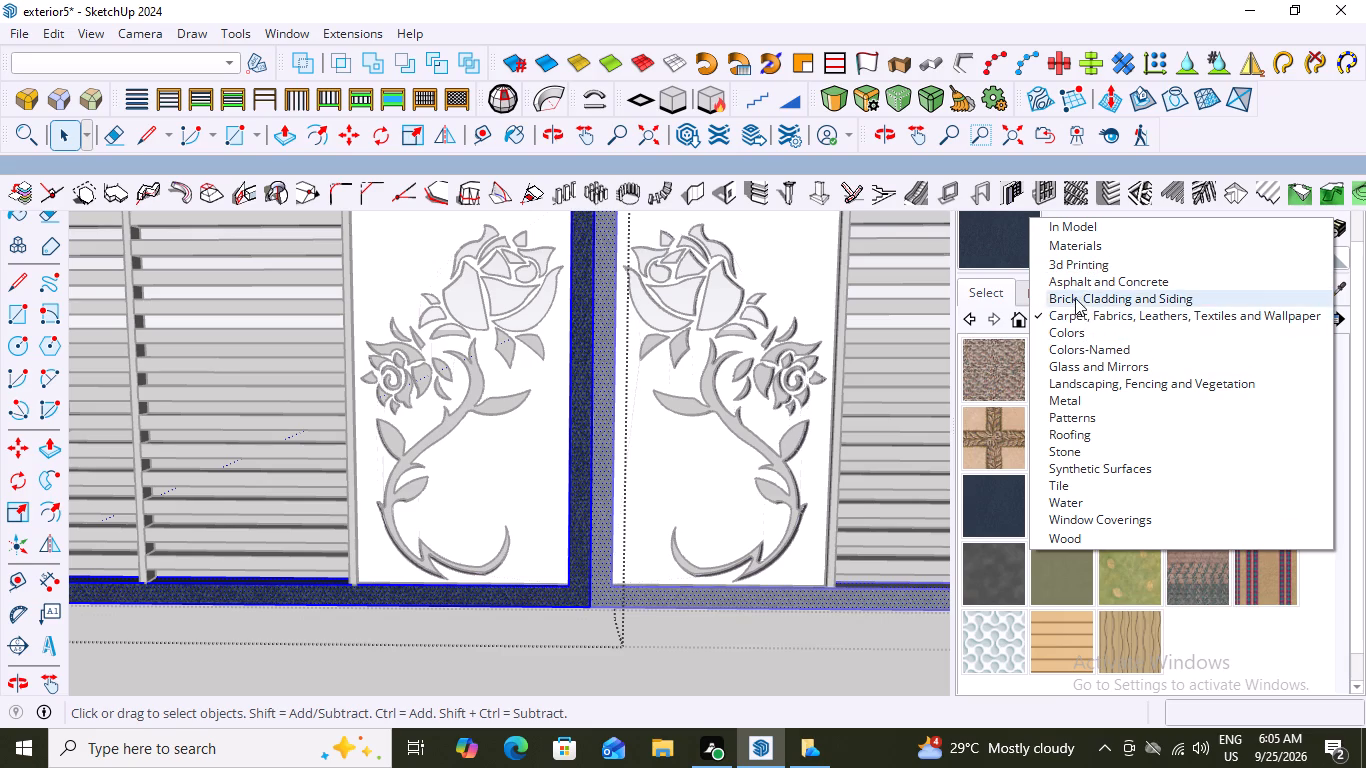
{"action": "scroll", "coordinate": [1142, 485], "scroll_direction": "down", "scroll_amount": 5}
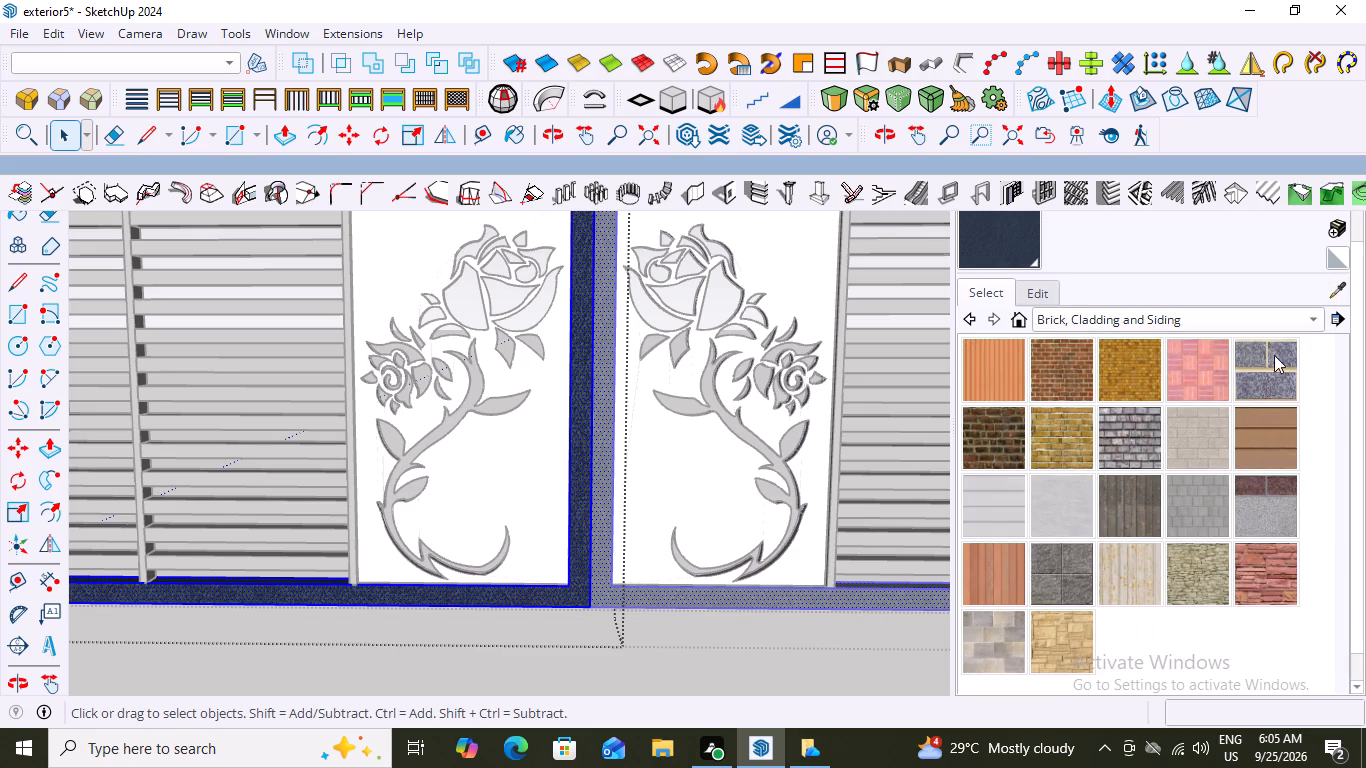
{"action": "left_click", "coordinate": [1310, 313]}
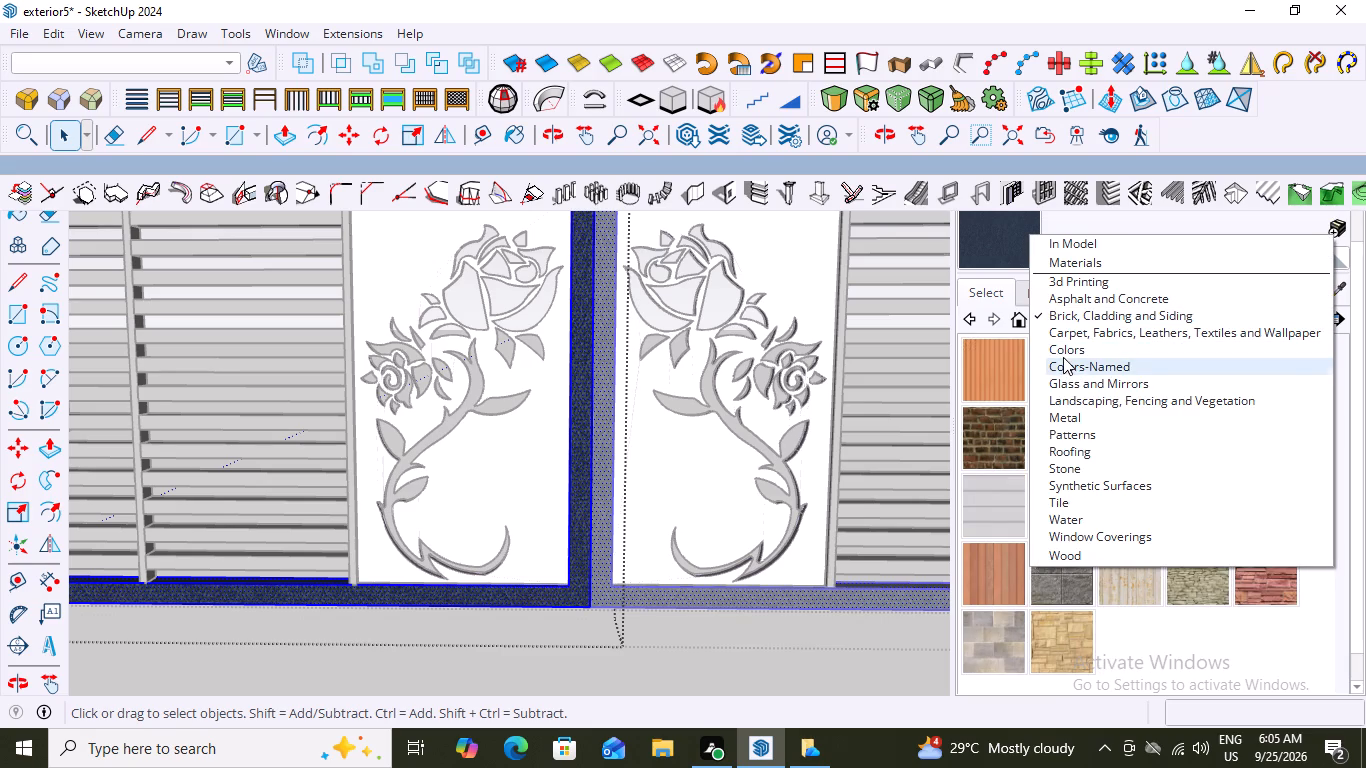
{"action": "left_click", "coordinate": [1063, 357]}
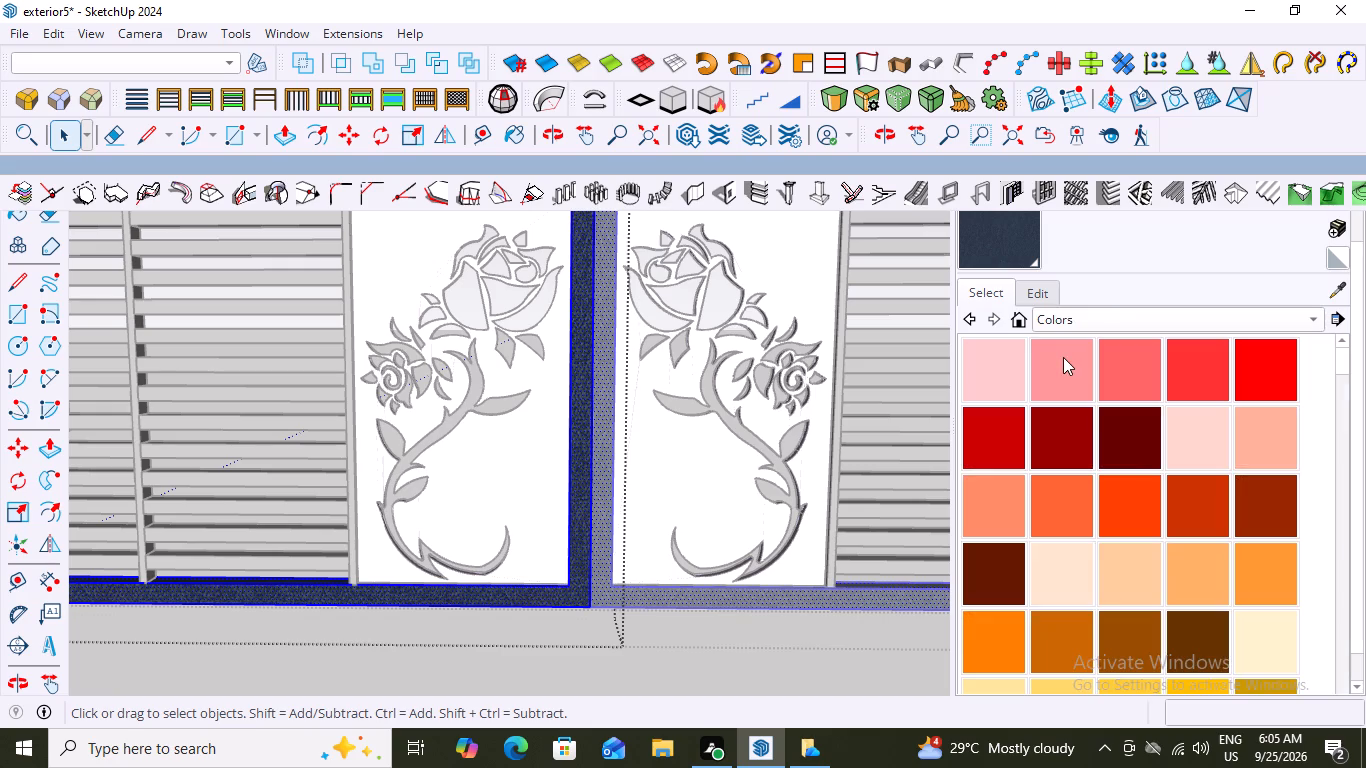
Paint the first gate leaf's selected outer frame with the near-black grey, the shade just before pure black in Colors, and clear the selection.
{"action": "scroll", "coordinate": [1149, 465], "scroll_direction": "down", "scroll_amount": 17}
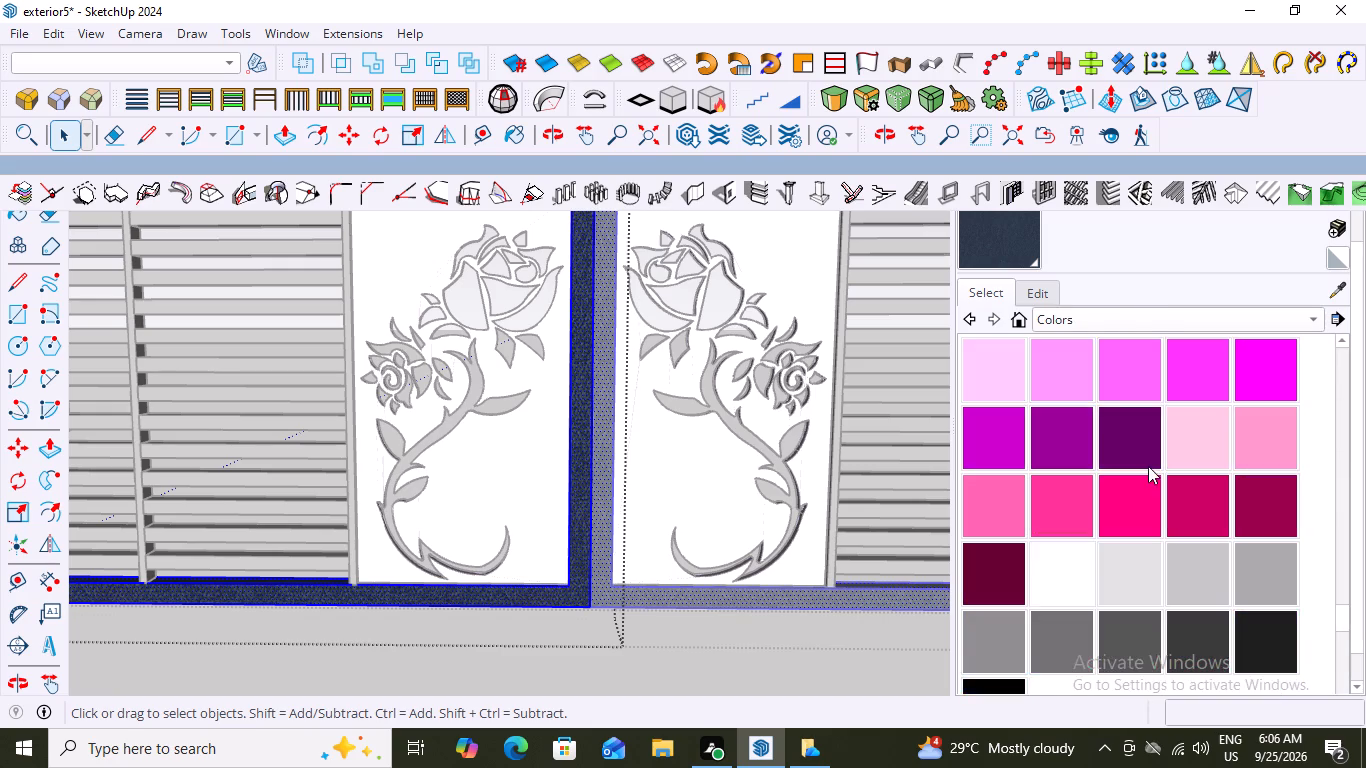
{"action": "scroll", "coordinate": [1148, 466], "scroll_direction": "down", "scroll_amount": 3}
{"action": "scroll", "coordinate": [1148, 466], "scroll_direction": "up", "scroll_amount": 8}
{"action": "scroll", "coordinate": [1148, 466], "scroll_direction": "down", "scroll_amount": 1}
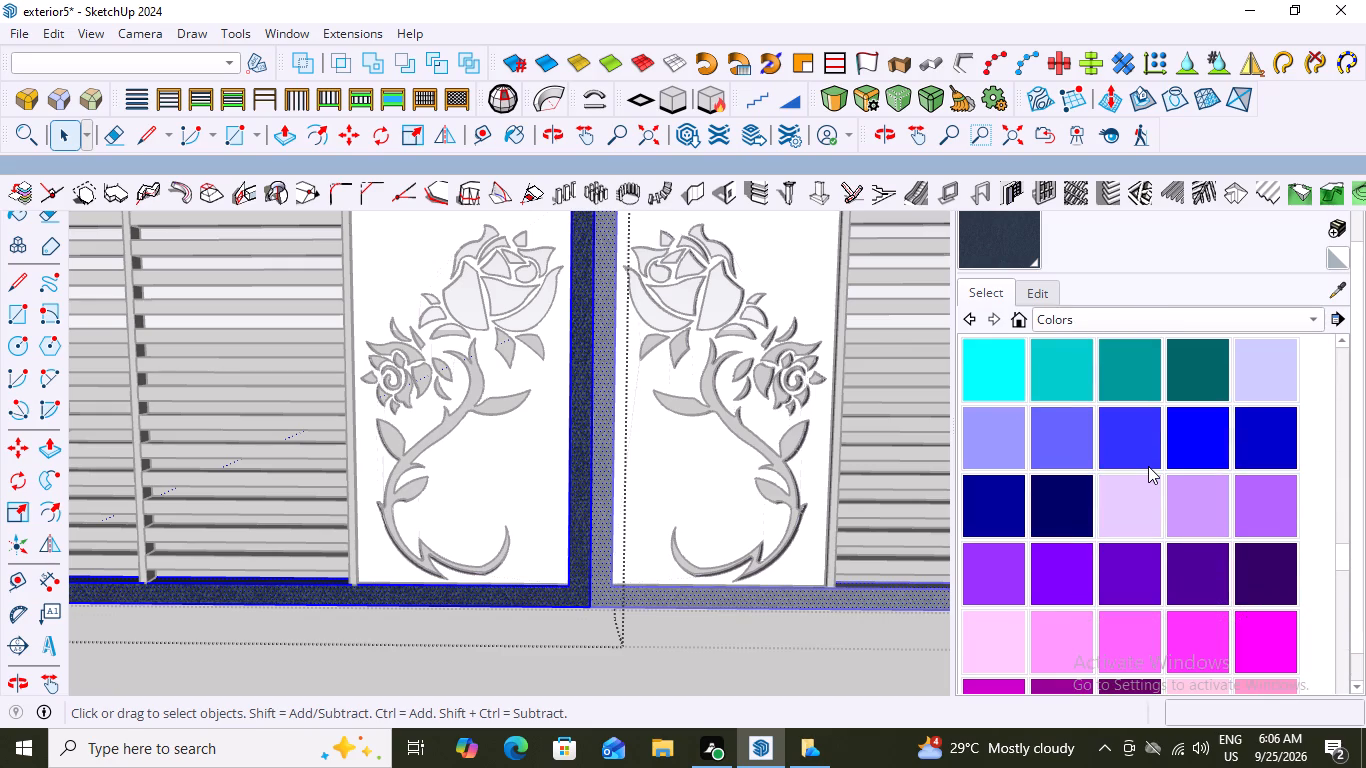
{"action": "scroll", "coordinate": [1148, 466], "scroll_direction": "up", "scroll_amount": 1}
{"action": "scroll", "coordinate": [1148, 466], "scroll_direction": "down", "scroll_amount": 5}
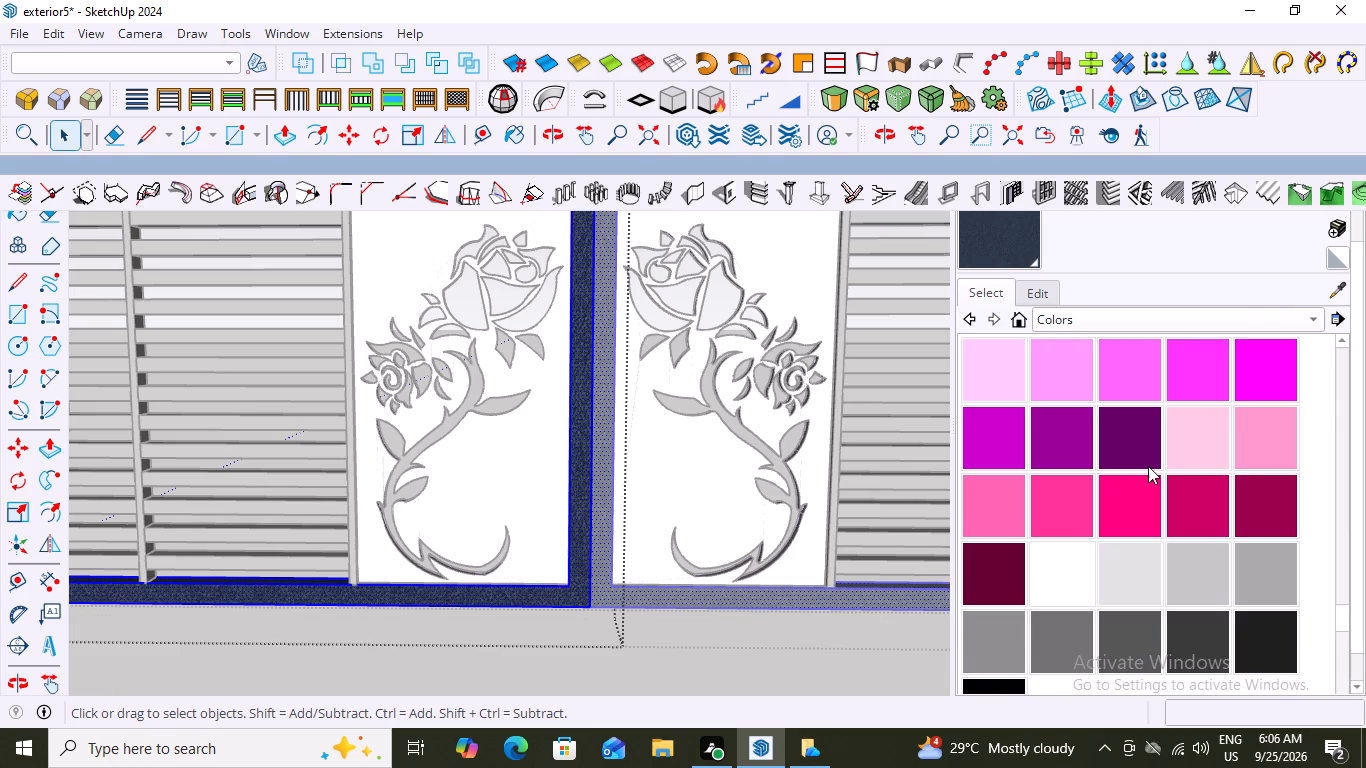
{"action": "scroll", "coordinate": [1148, 466], "scroll_direction": "down", "scroll_amount": 4}
{"action": "scroll", "coordinate": [1148, 466], "scroll_direction": "up", "scroll_amount": 4}
{"action": "scroll", "coordinate": [1148, 466], "scroll_direction": "down", "scroll_amount": 4}
{"action": "scroll", "coordinate": [1148, 466], "scroll_direction": "up", "scroll_amount": 3}
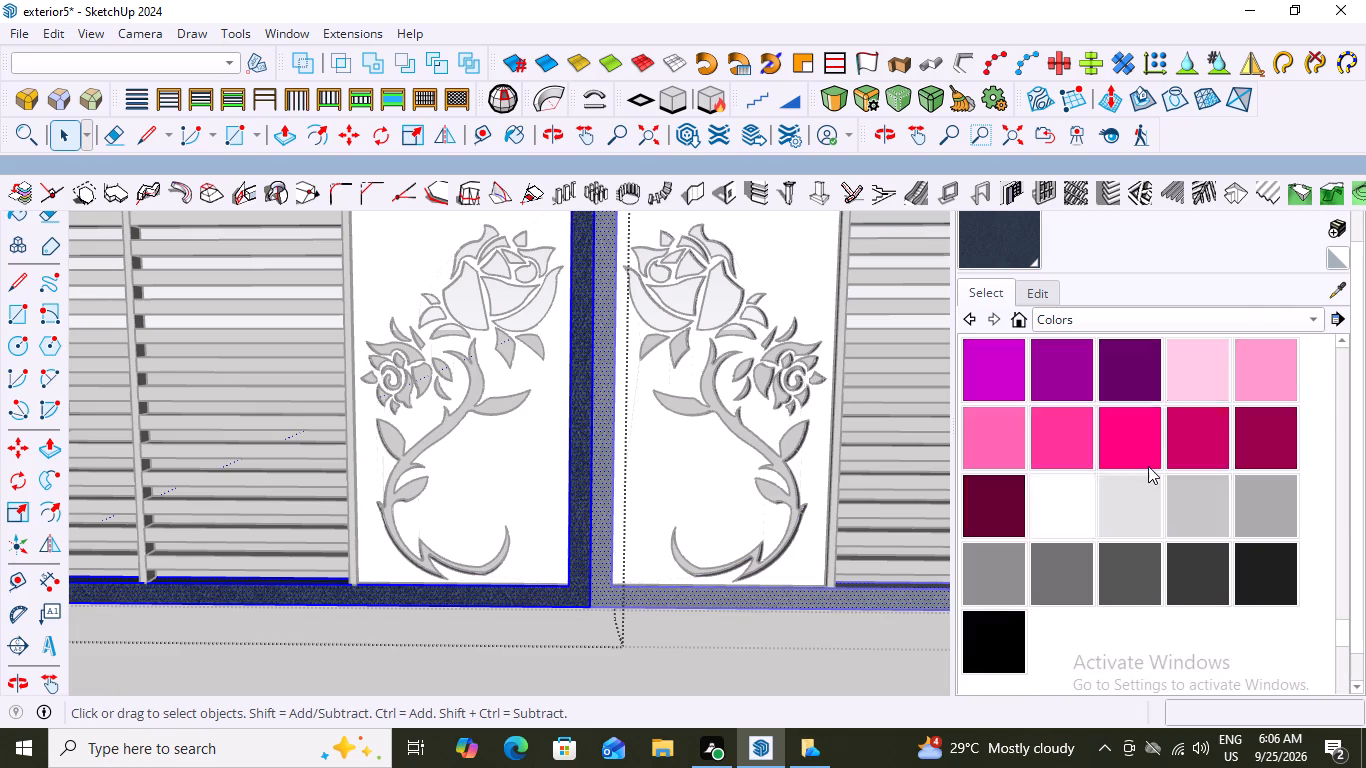
{"action": "scroll", "coordinate": [1148, 466], "scroll_direction": "up", "scroll_amount": 2}
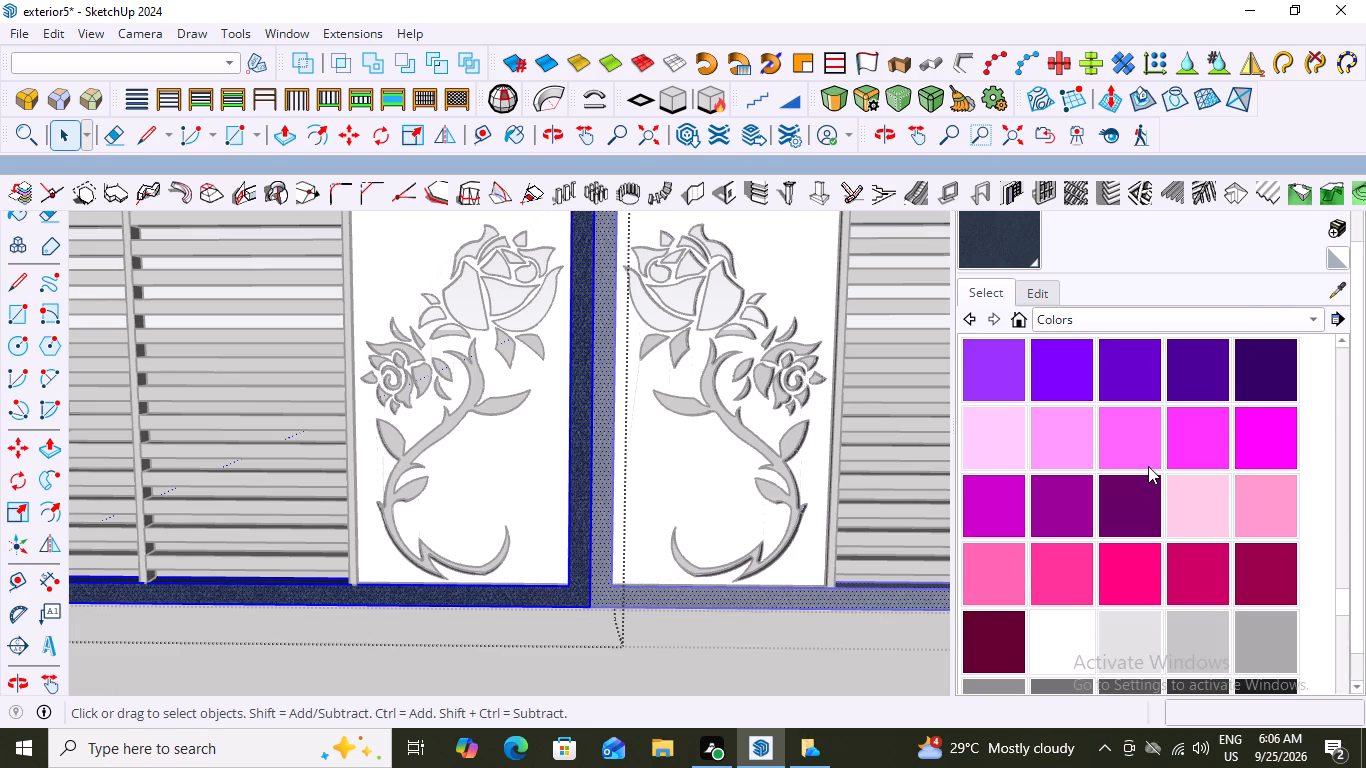
{"action": "scroll", "coordinate": [1148, 466], "scroll_direction": "down", "scroll_amount": 5}
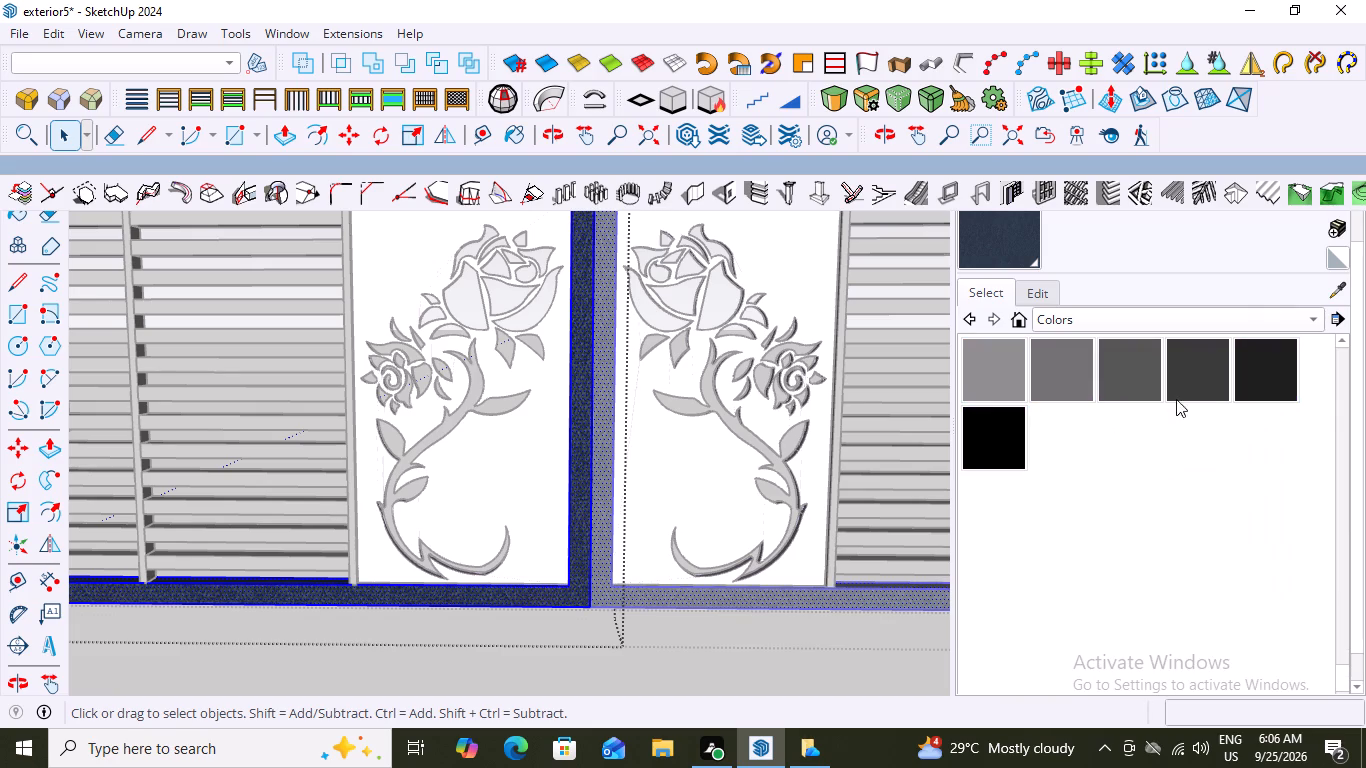
{"action": "left_click", "coordinate": [1267, 364]}
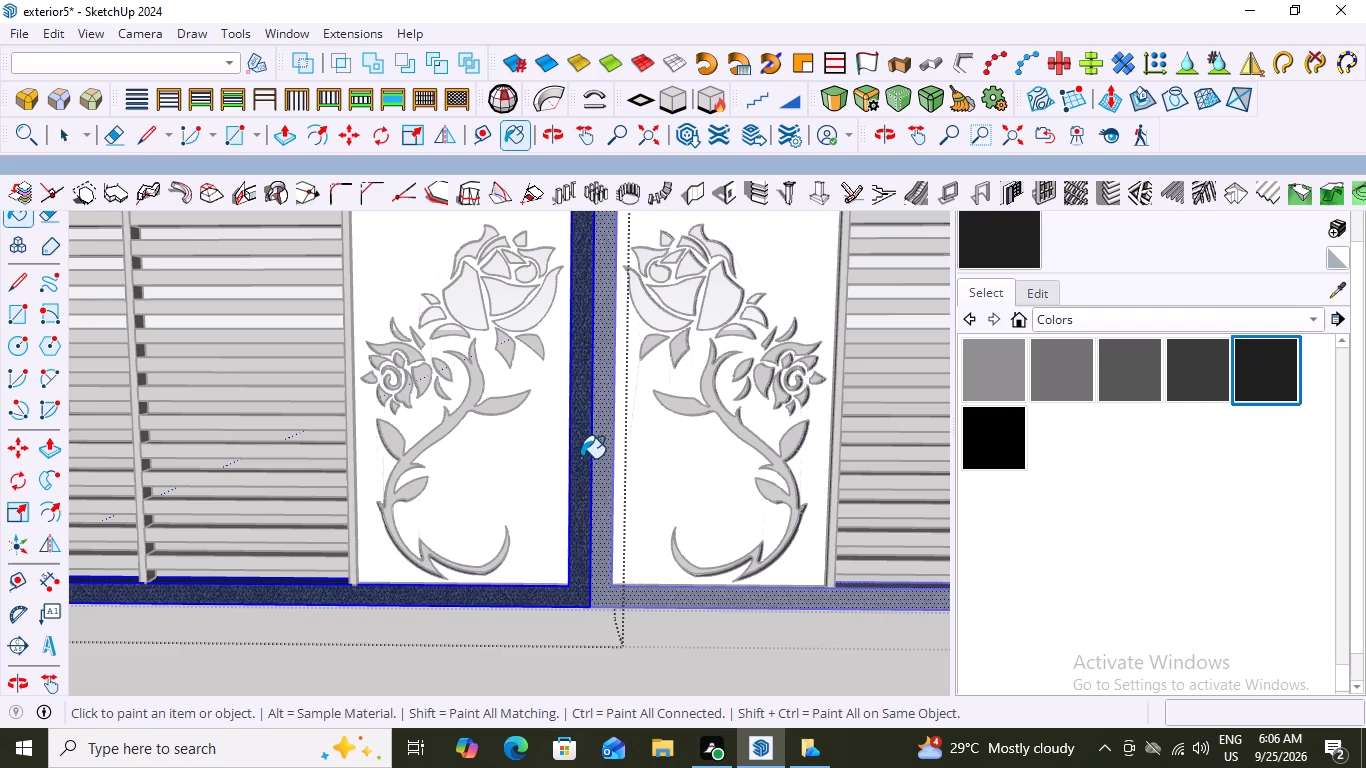
{"action": "left_click", "coordinate": [581, 458]}
{"action": "scroll", "coordinate": [623, 473], "scroll_direction": "down", "scroll_amount": 13}
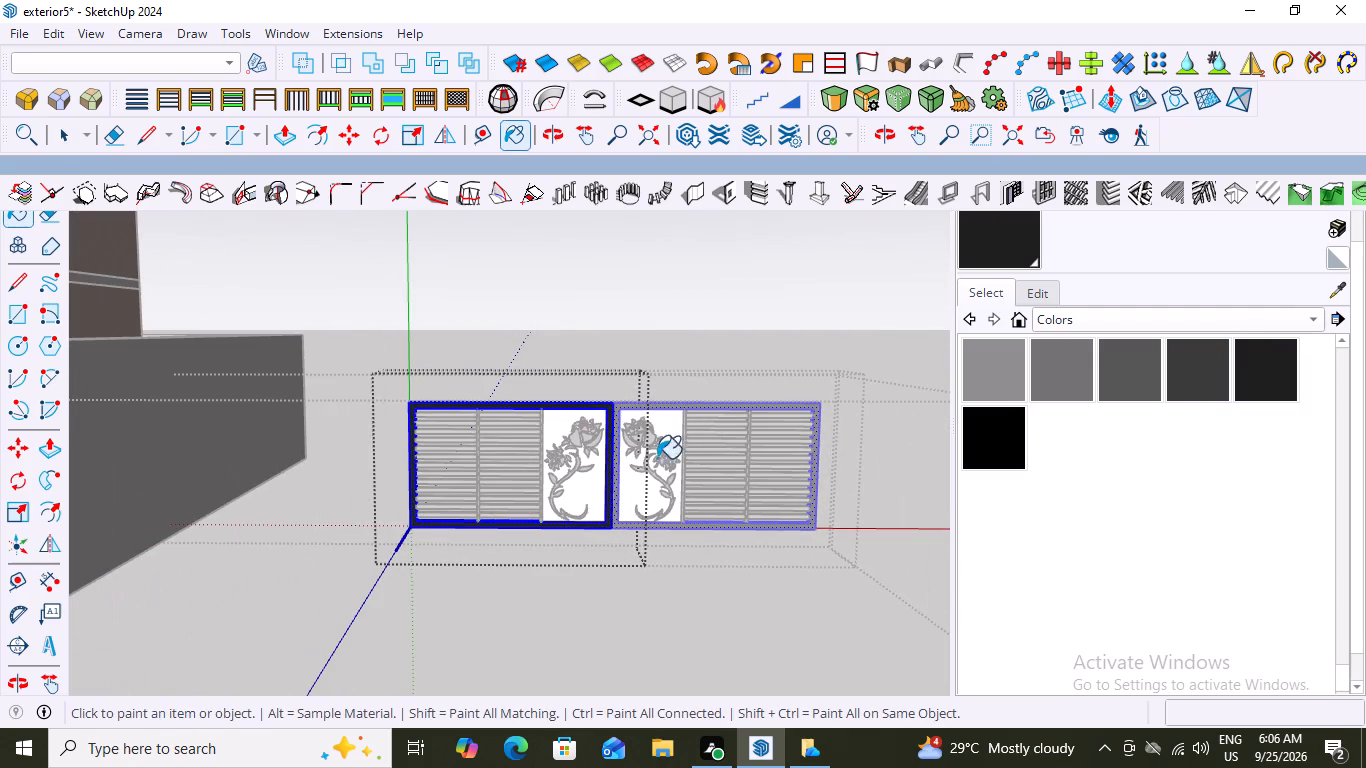
{"action": "key", "text": "space"}
{"action": "left_click", "coordinate": [784, 305]}
Open one of the horizontal slat components in the first gate leaf and select all its connected geometry.
{"action": "scroll", "coordinate": [373, 521], "scroll_direction": "up", "scroll_amount": 6}
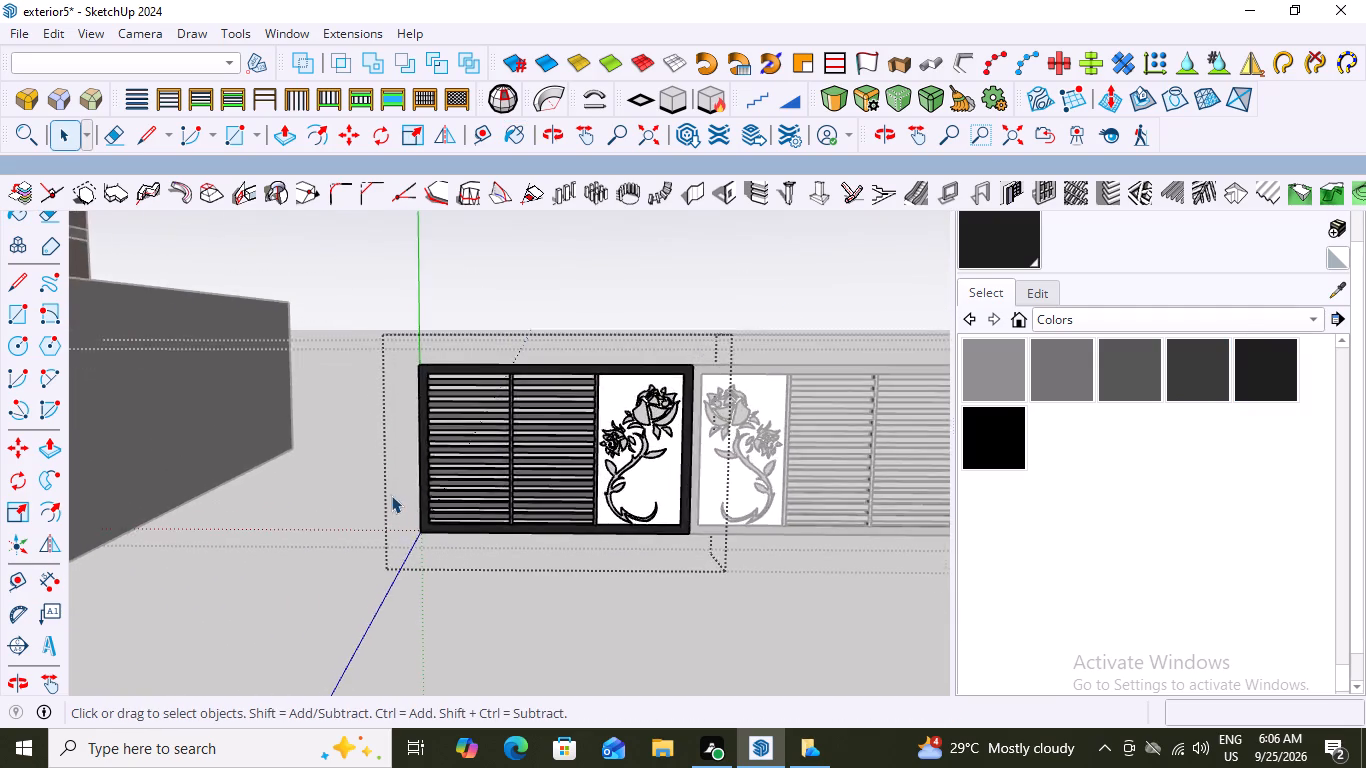
{"action": "scroll", "coordinate": [391, 495], "scroll_direction": "up", "scroll_amount": 8}
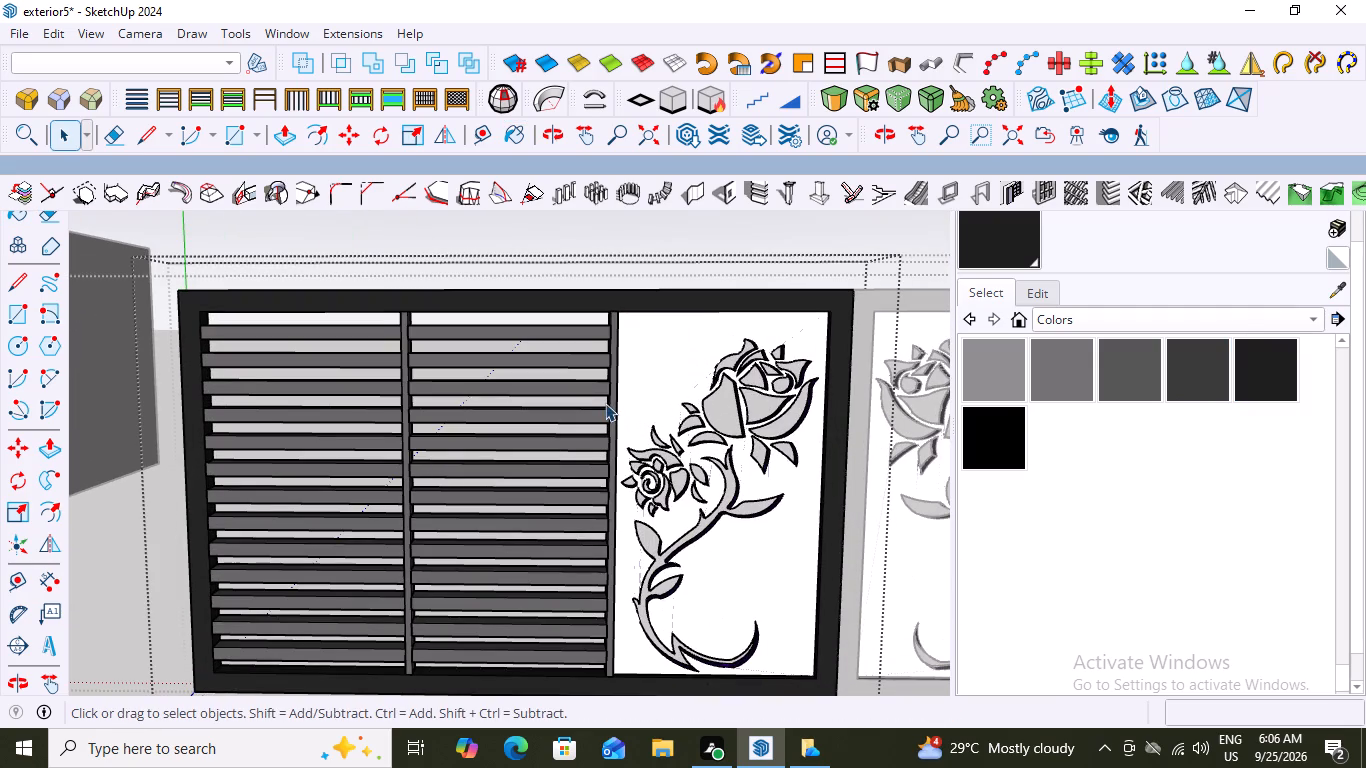
{"action": "scroll", "coordinate": [605, 403], "scroll_direction": "down", "scroll_amount": 2}
{"action": "scroll", "coordinate": [533, 449], "scroll_direction": "down", "scroll_amount": 3}
{"action": "scroll", "coordinate": [529, 418], "scroll_direction": "up", "scroll_amount": 2}
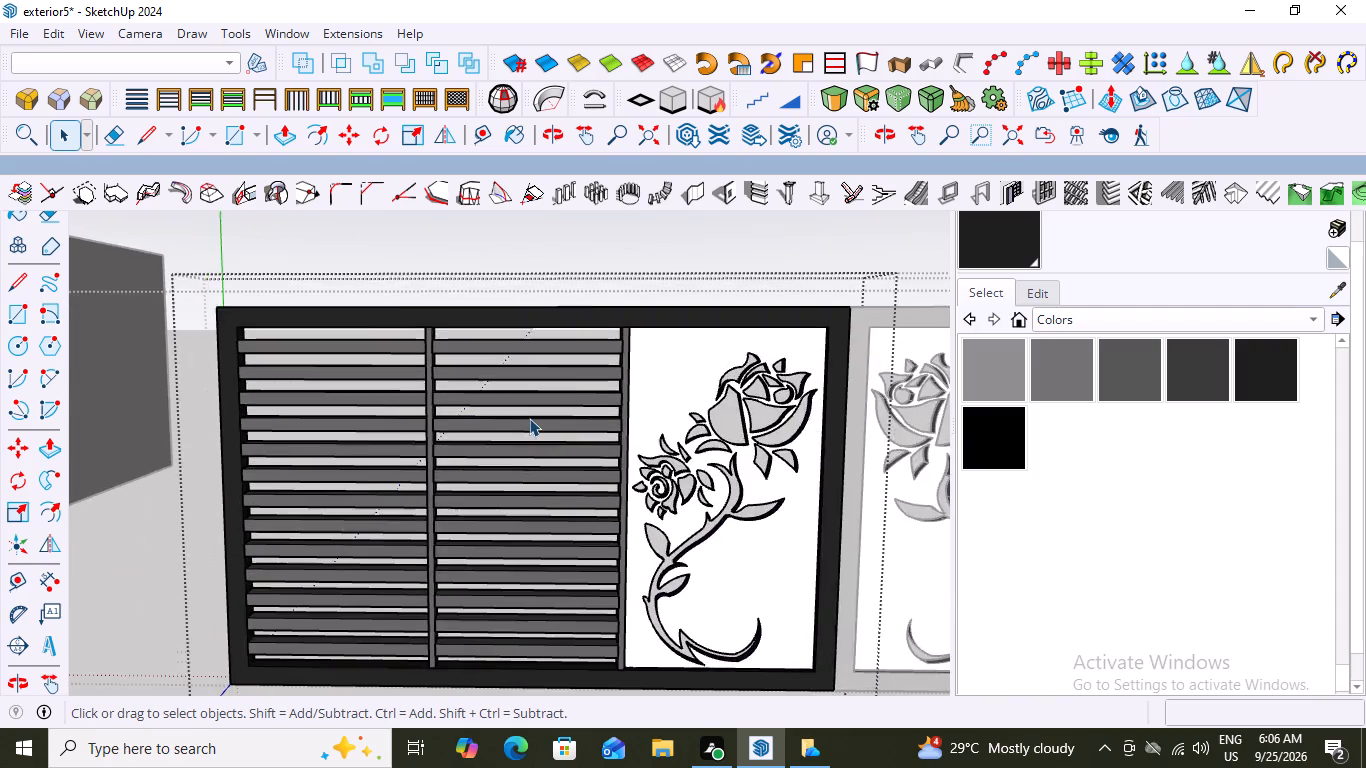
{"action": "scroll", "coordinate": [529, 418], "scroll_direction": "up", "scroll_amount": 6}
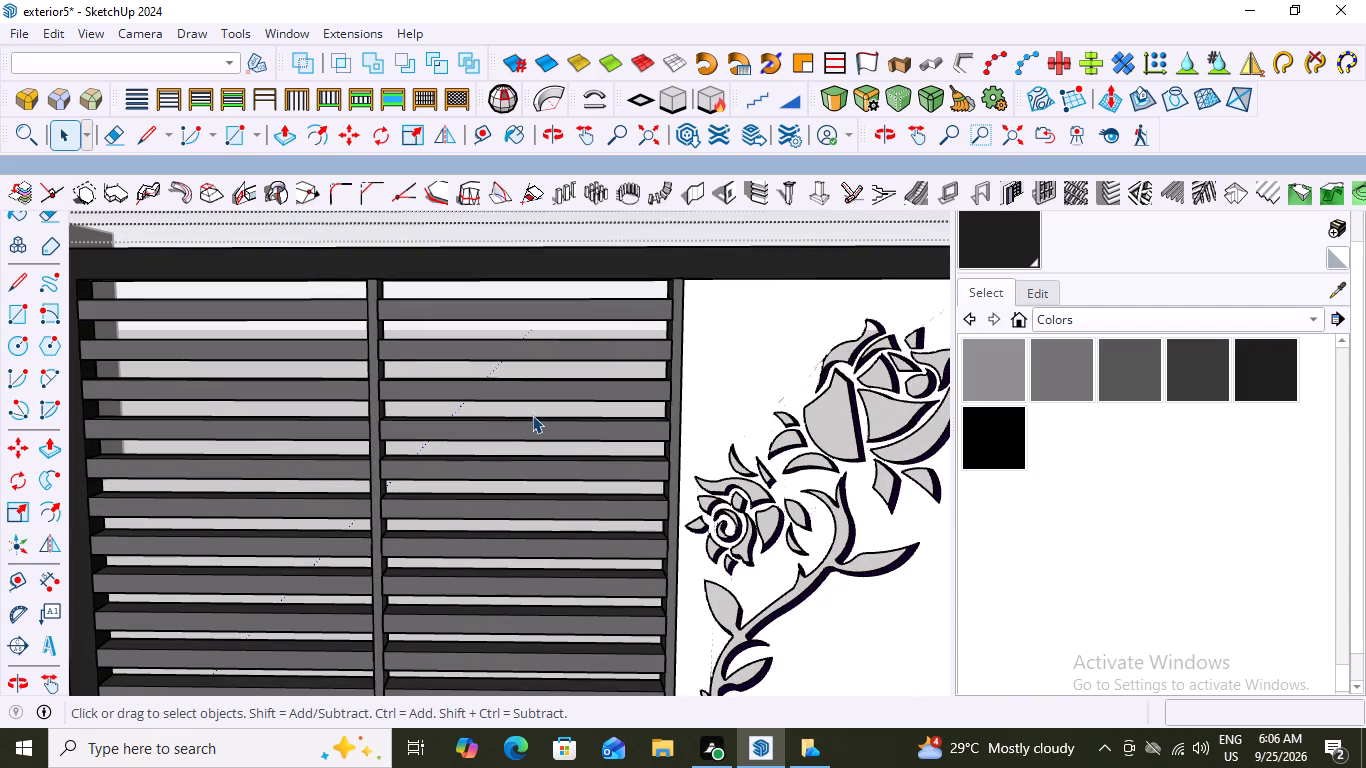
{"action": "scroll", "coordinate": [427, 469], "scroll_direction": "up", "scroll_amount": 3}
{"action": "left_click", "coordinate": [468, 359]}
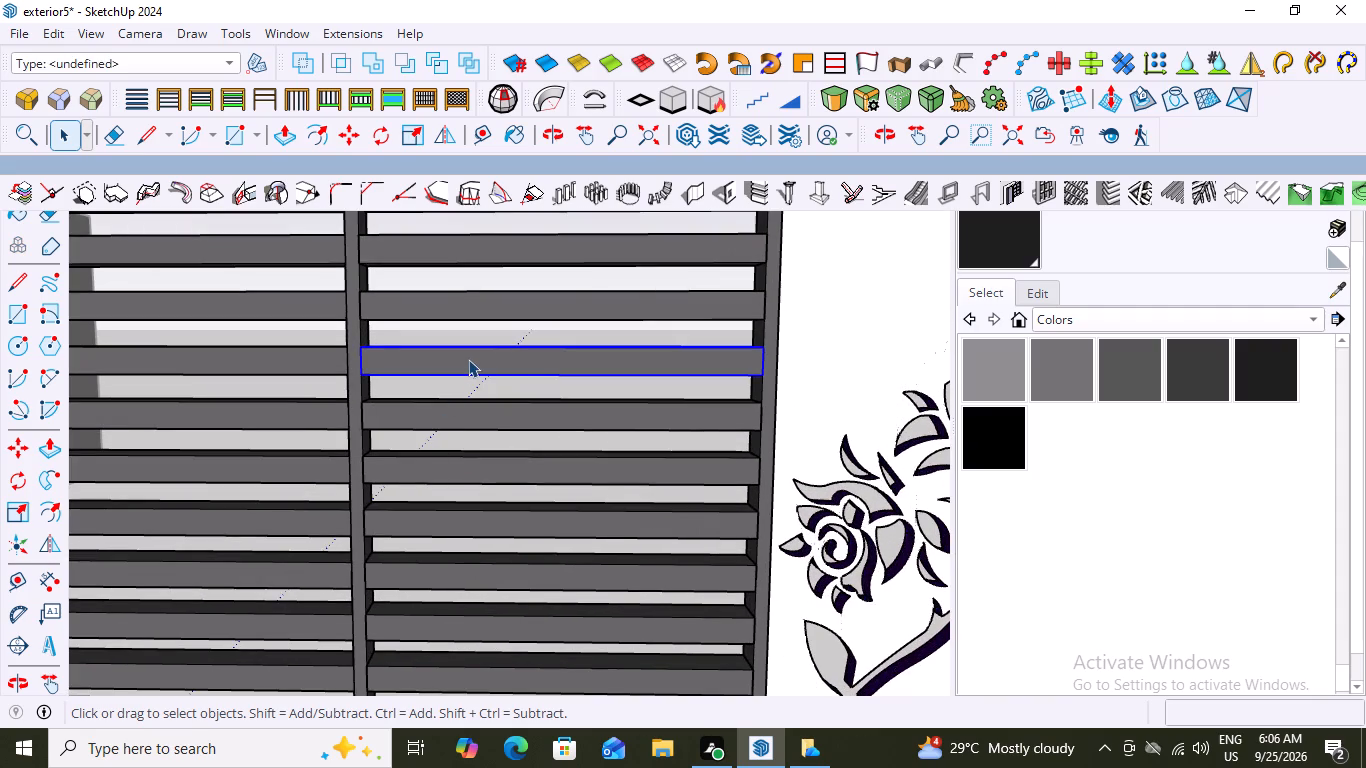
{"action": "double_click", "coordinate": [468, 359]}
{"action": "left_click", "coordinate": [468, 359]}
{"action": "scroll", "coordinate": [481, 356], "scroll_direction": "down", "scroll_amount": 8}
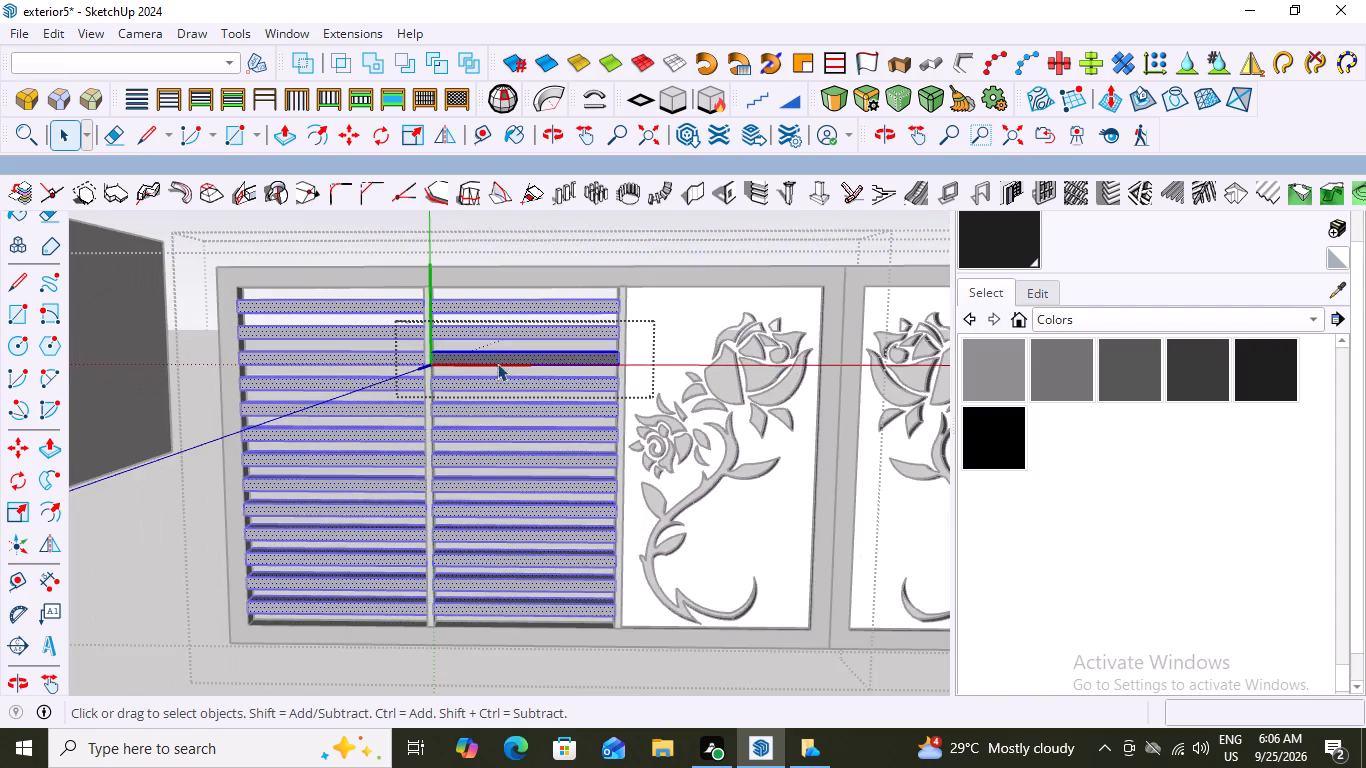
{"action": "scroll", "coordinate": [323, 480], "scroll_direction": "up", "scroll_amount": 5}
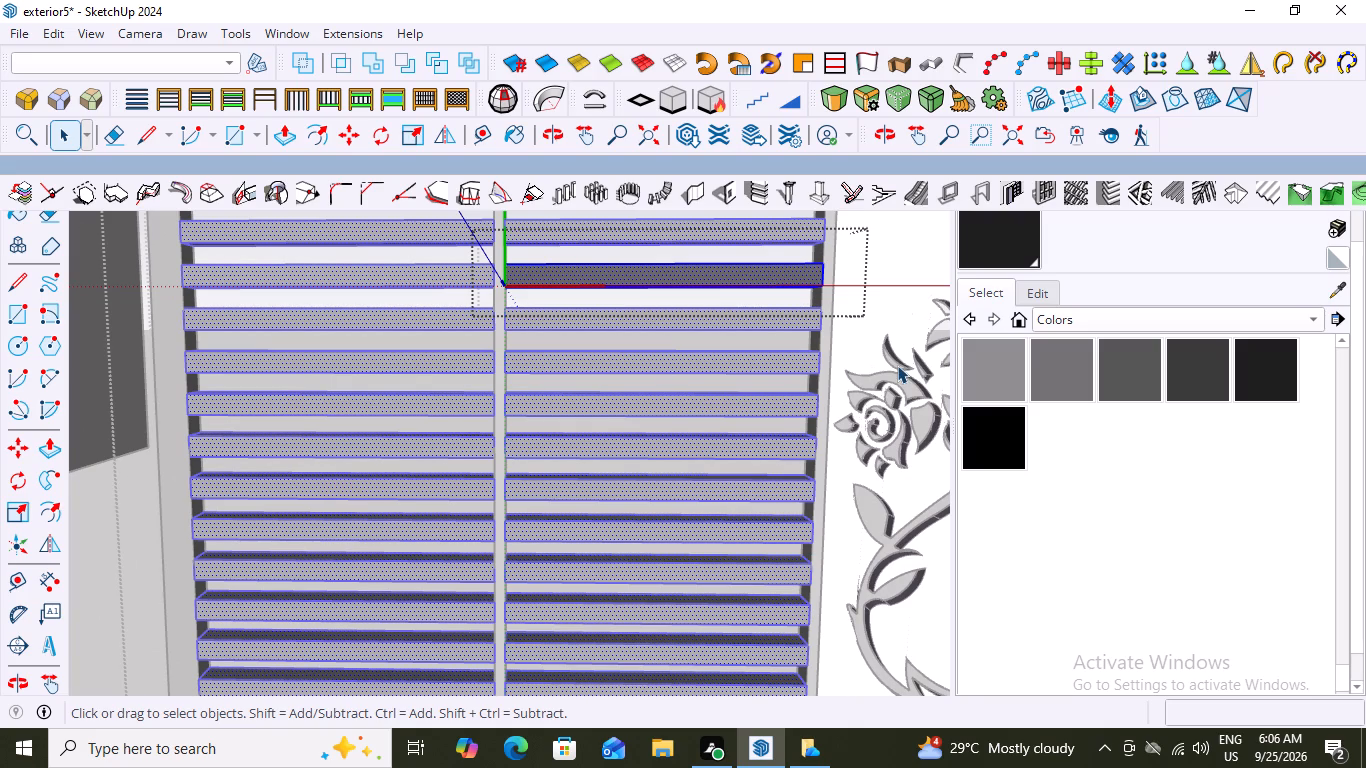
{"action": "scroll", "coordinate": [897, 365], "scroll_direction": "down", "scroll_amount": 4}
{"action": "scroll", "coordinate": [742, 435], "scroll_direction": "down", "scroll_amount": 2}
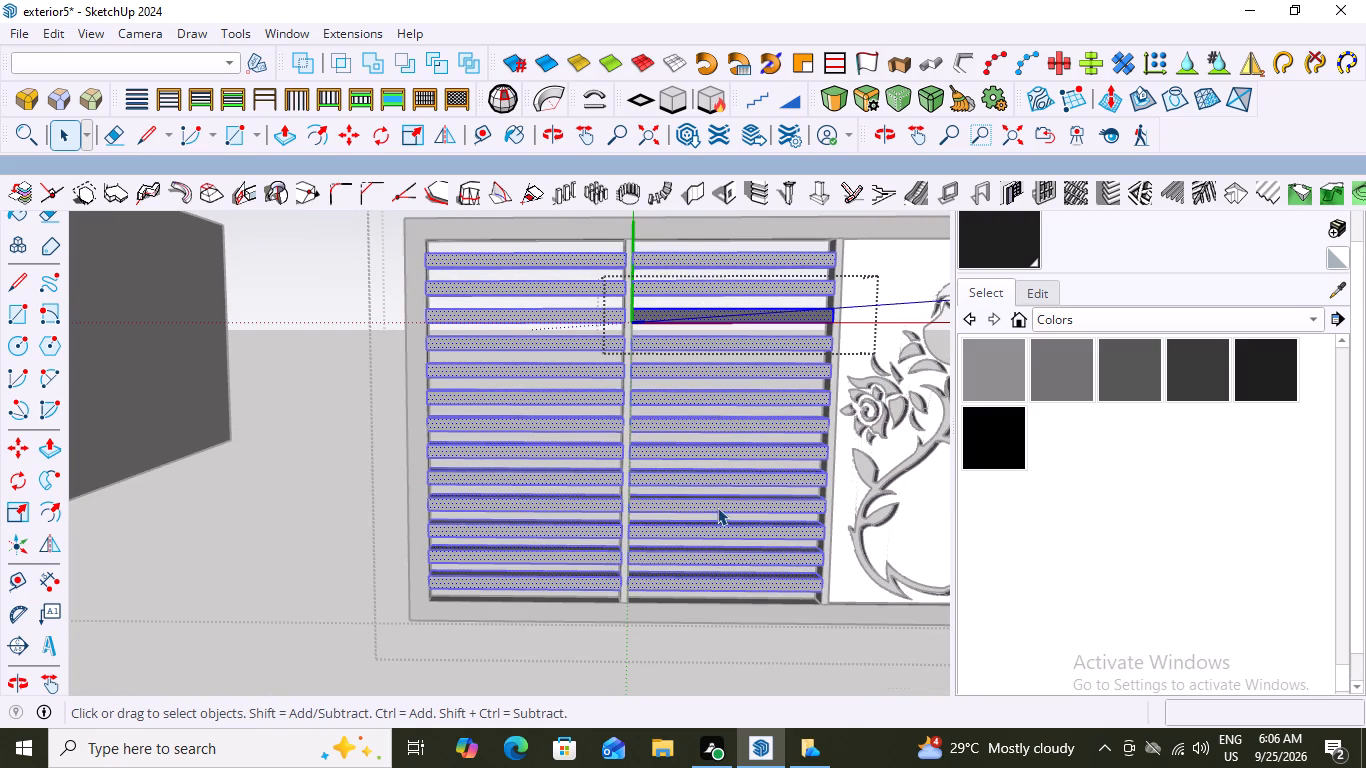
Paint the selected slat geometry with the palest magenta-pink swatch from Colors and leave the slat component.
{"action": "scroll", "coordinate": [1070, 395], "scroll_direction": "up", "scroll_amount": 10}
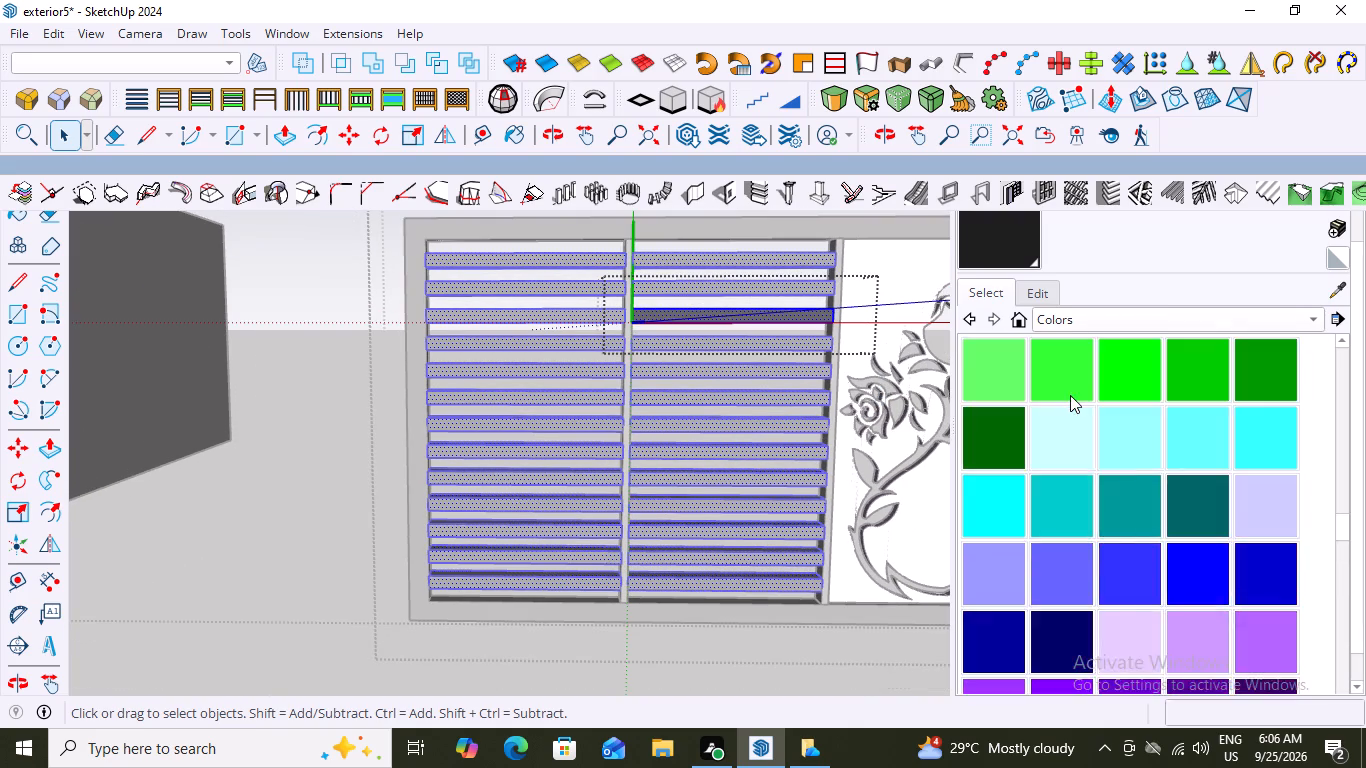
{"action": "scroll", "coordinate": [1070, 395], "scroll_direction": "up", "scroll_amount": 19}
{"action": "scroll", "coordinate": [1070, 395], "scroll_direction": "down", "scroll_amount": 5}
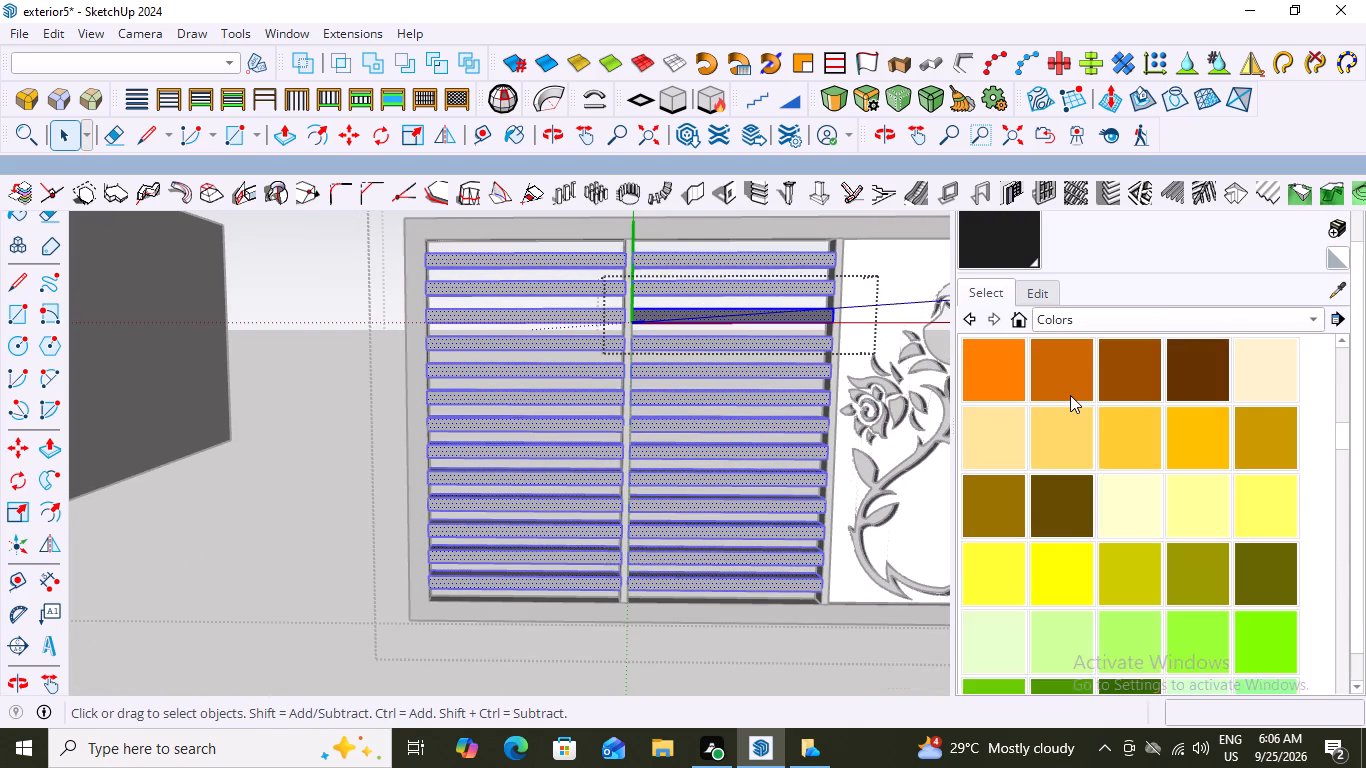
{"action": "scroll", "coordinate": [1070, 395], "scroll_direction": "up", "scroll_amount": 5}
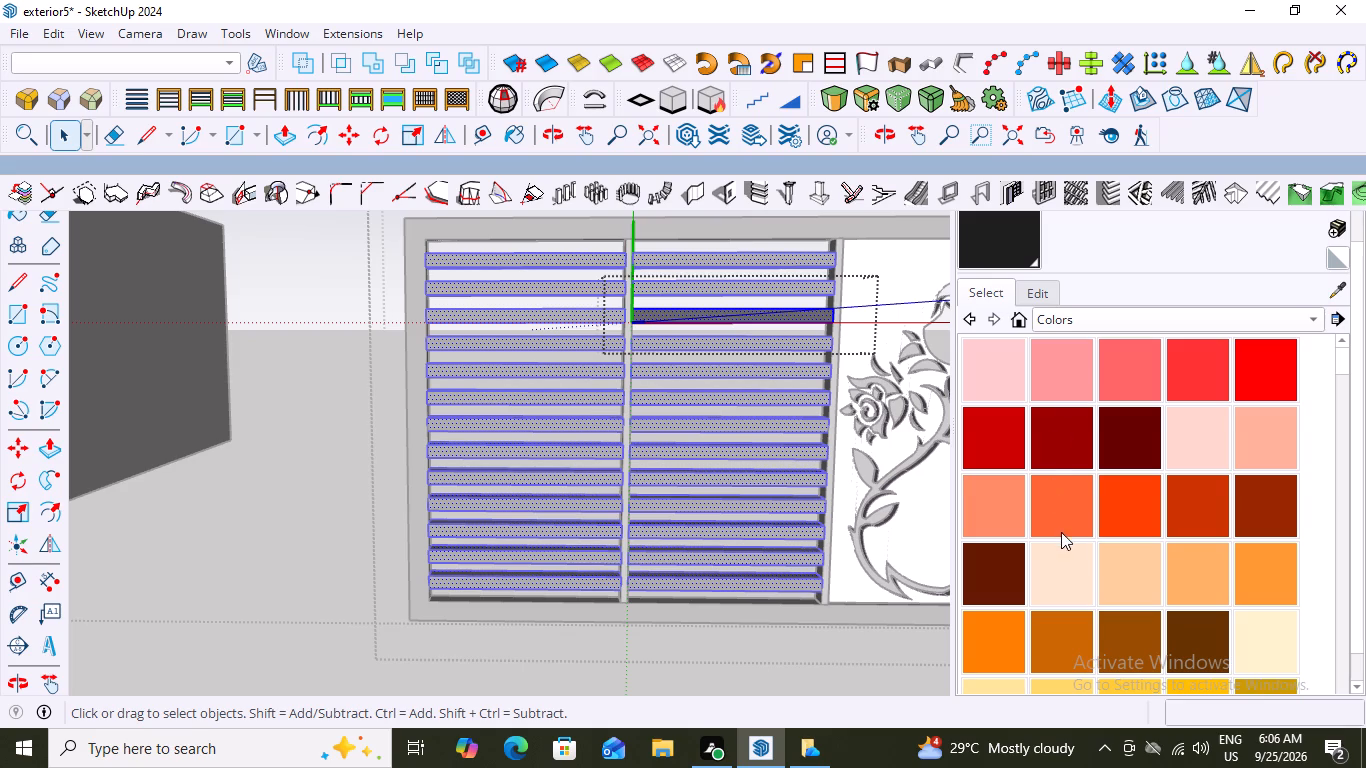
{"action": "scroll", "coordinate": [1066, 513], "scroll_direction": "down", "scroll_amount": 15}
{"action": "scroll", "coordinate": [1060, 497], "scroll_direction": "up", "scroll_amount": 3}
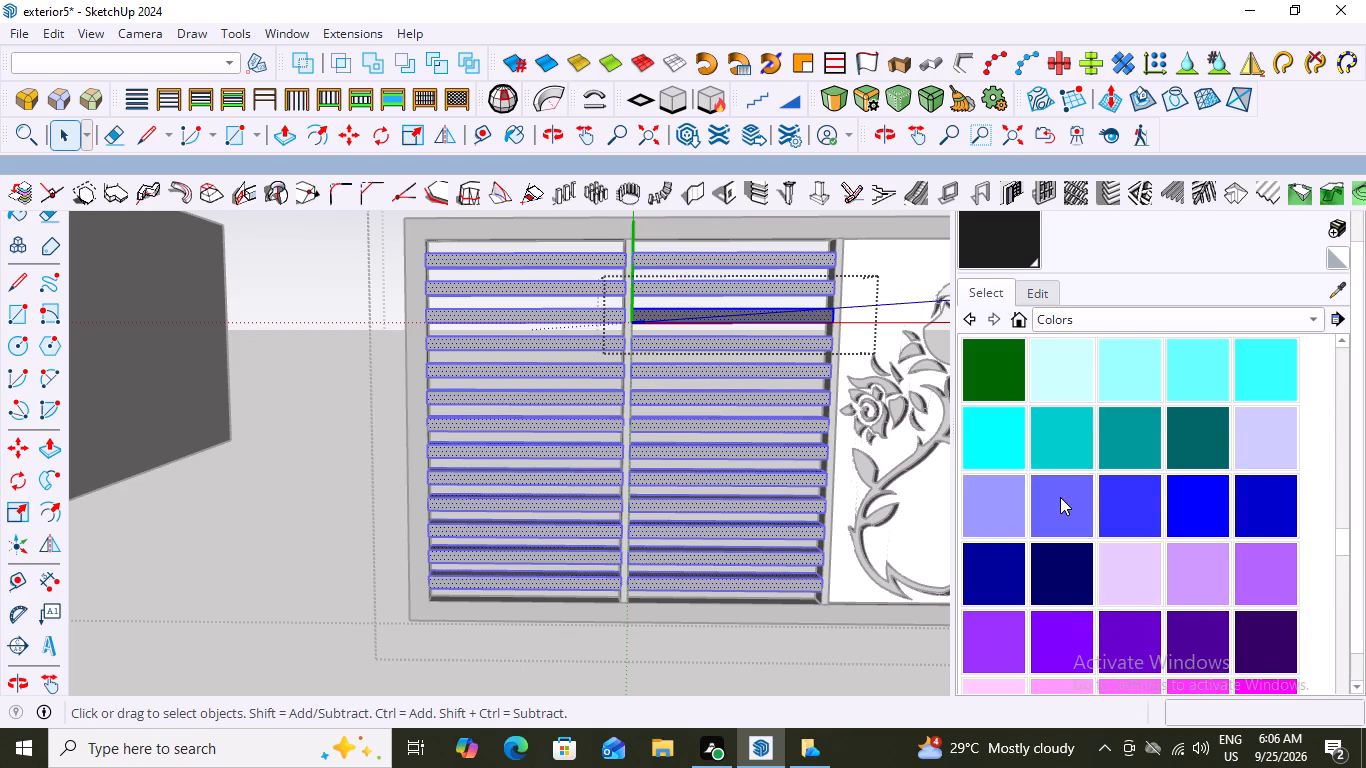
{"action": "scroll", "coordinate": [1060, 497], "scroll_direction": "down", "scroll_amount": 2}
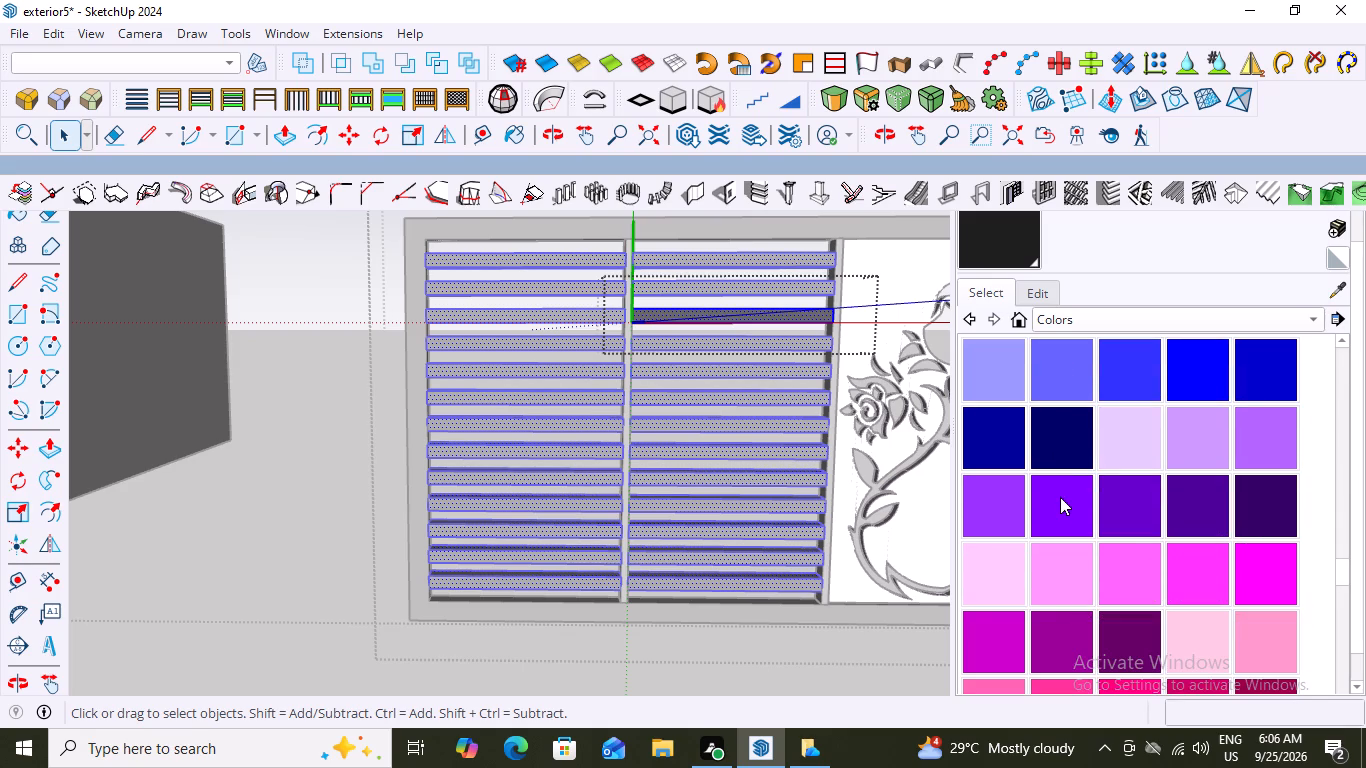
{"action": "left_click", "coordinate": [994, 579]}
{"action": "left_click", "coordinate": [497, 314]}
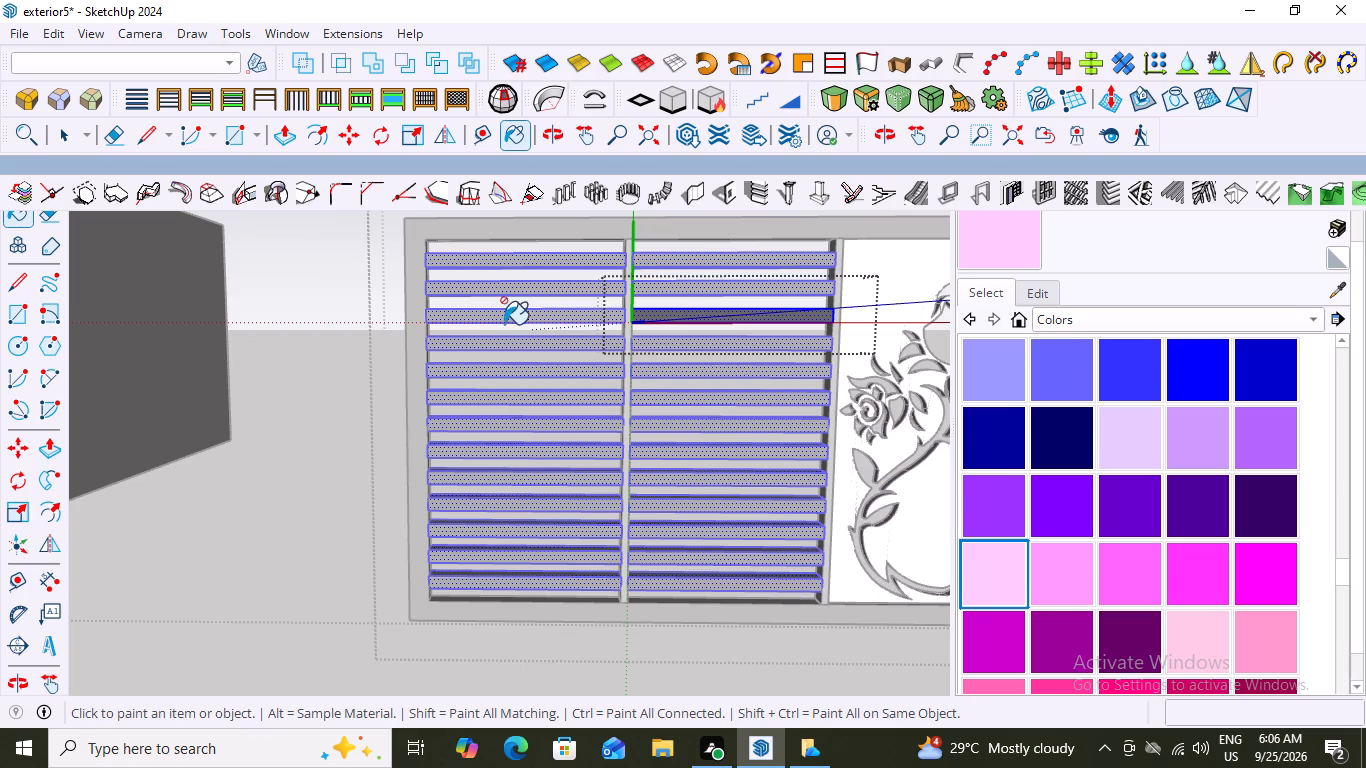
{"action": "left_click", "coordinate": [514, 319]}
{"action": "left_click", "coordinate": [685, 316]}
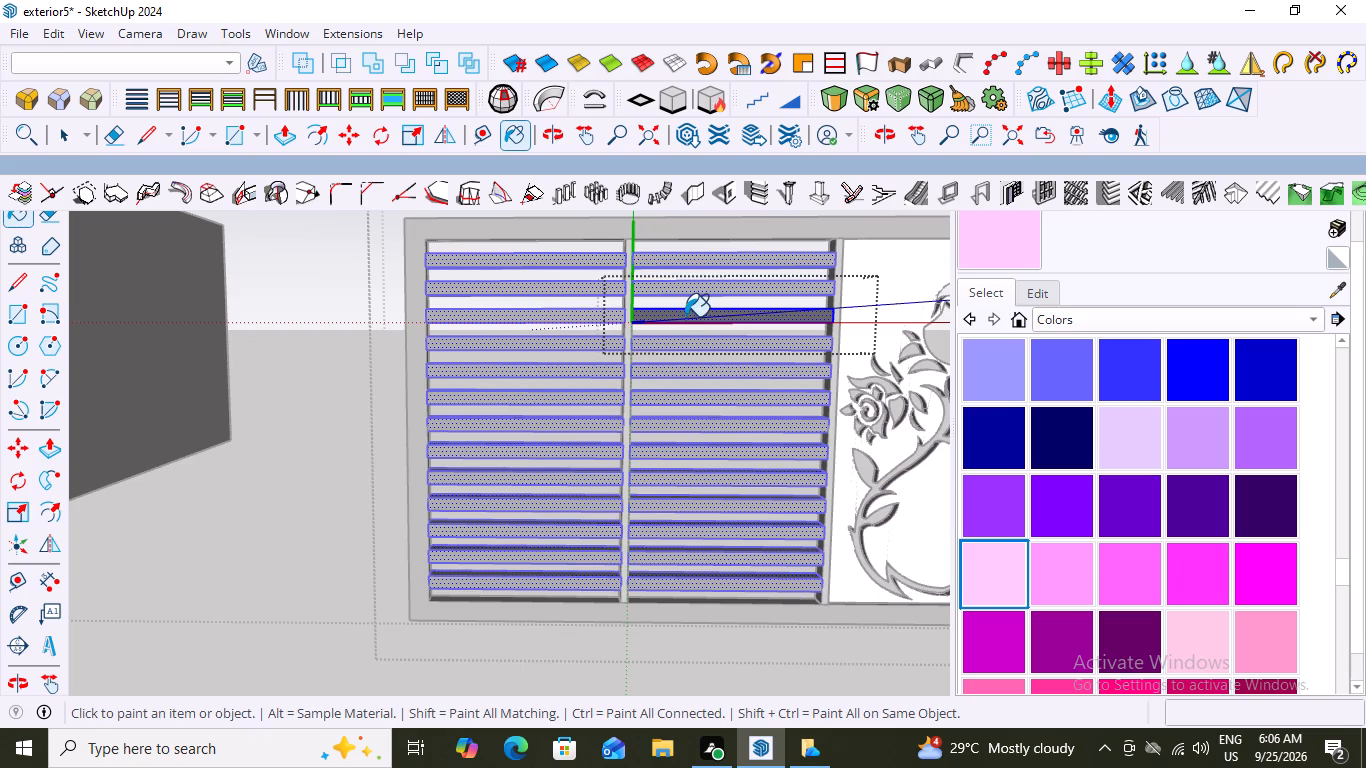
{"action": "scroll", "coordinate": [685, 316], "scroll_direction": "up", "scroll_amount": 8}
{"action": "scroll", "coordinate": [685, 316], "scroll_direction": "down", "scroll_amount": 7}
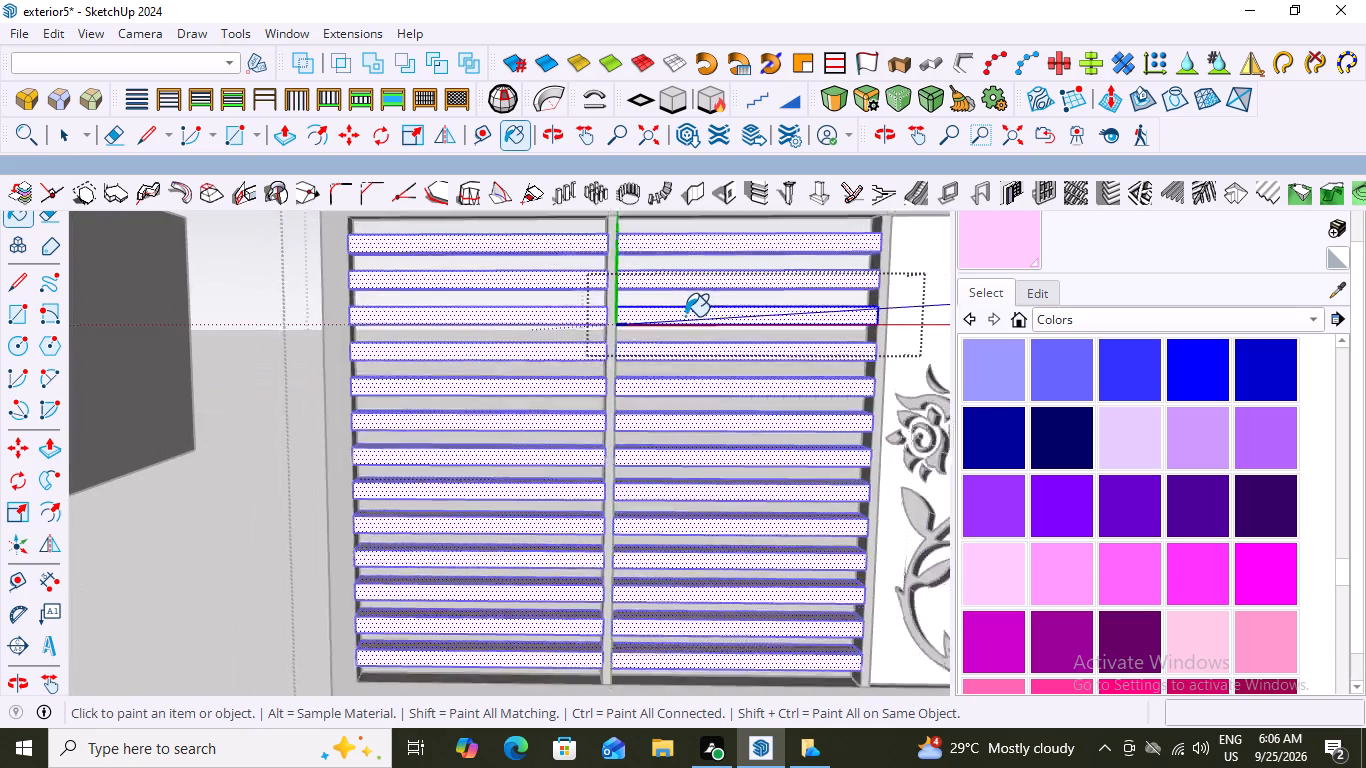
{"action": "scroll", "coordinate": [685, 316], "scroll_direction": "down", "scroll_amount": 18}
{"action": "key", "text": "space"}
{"action": "left_click", "coordinate": [762, 286]}
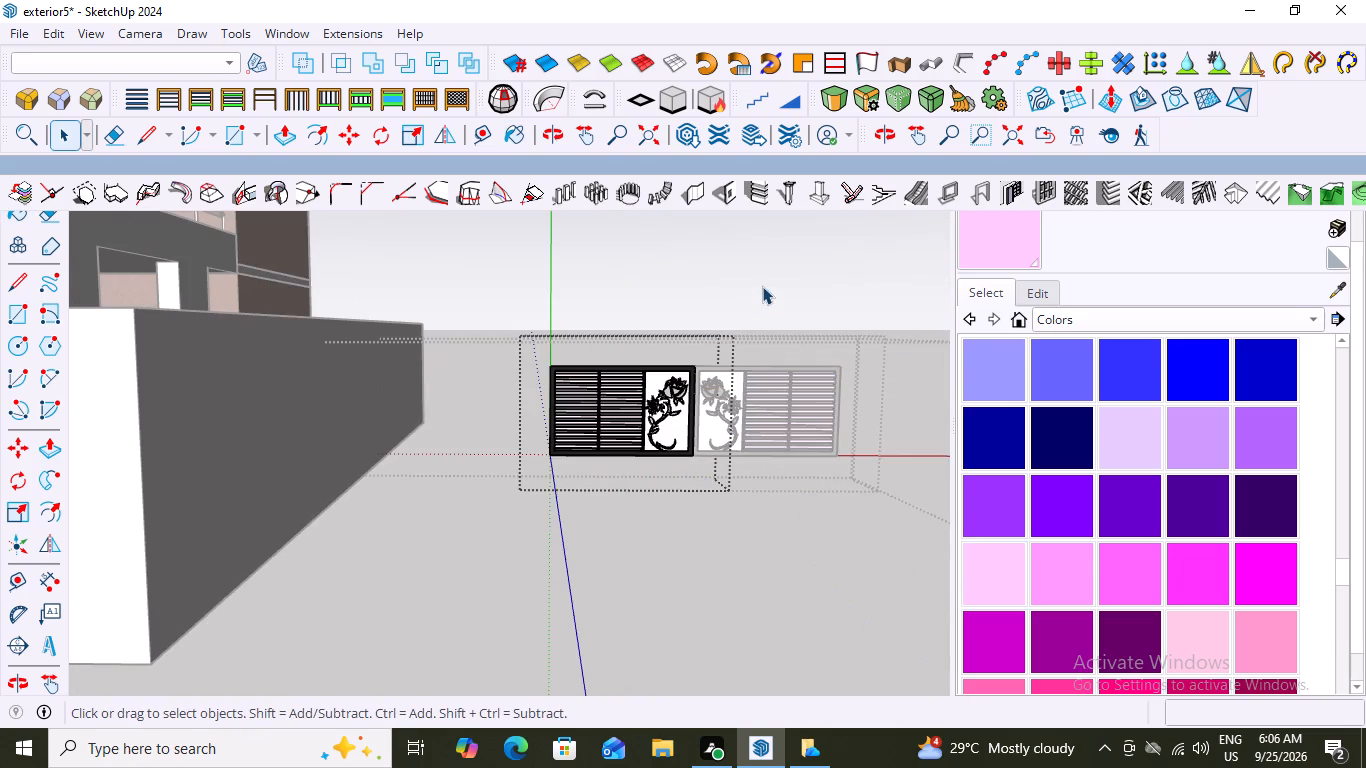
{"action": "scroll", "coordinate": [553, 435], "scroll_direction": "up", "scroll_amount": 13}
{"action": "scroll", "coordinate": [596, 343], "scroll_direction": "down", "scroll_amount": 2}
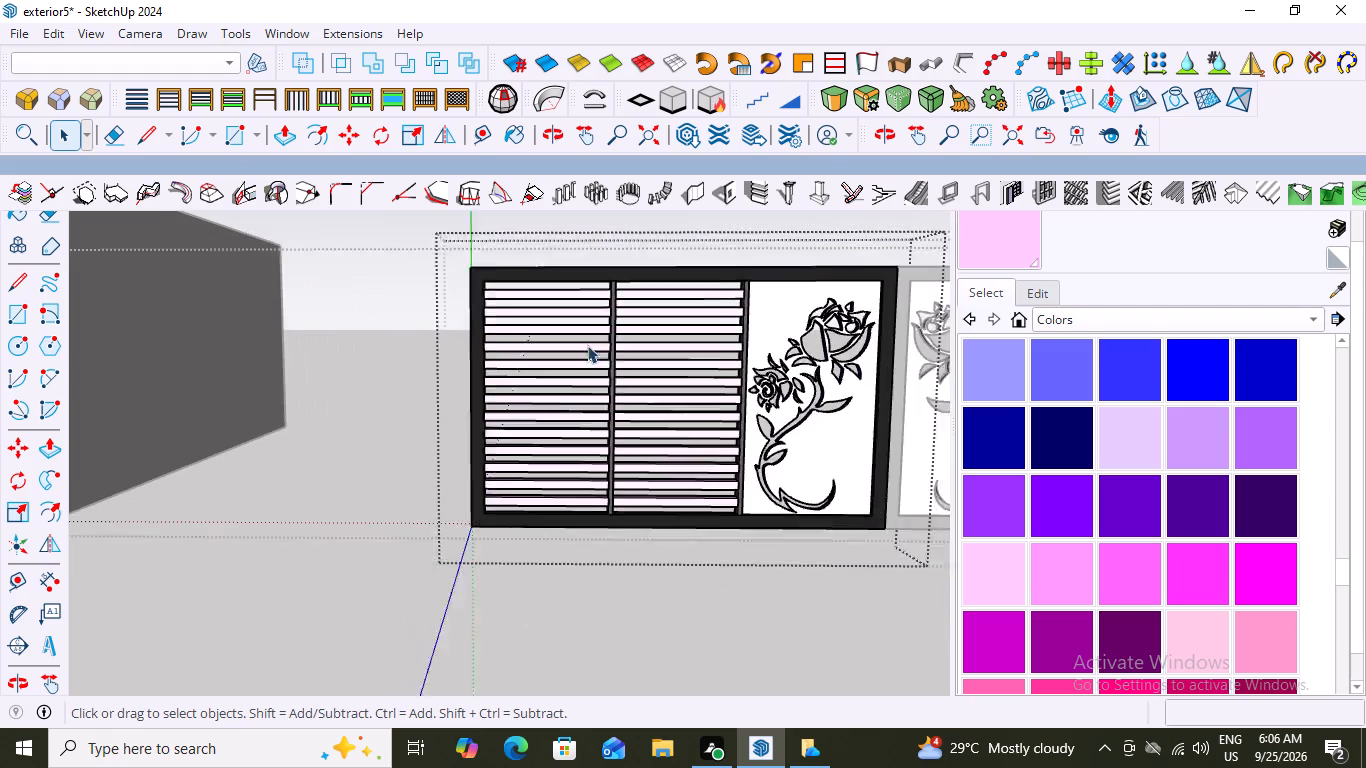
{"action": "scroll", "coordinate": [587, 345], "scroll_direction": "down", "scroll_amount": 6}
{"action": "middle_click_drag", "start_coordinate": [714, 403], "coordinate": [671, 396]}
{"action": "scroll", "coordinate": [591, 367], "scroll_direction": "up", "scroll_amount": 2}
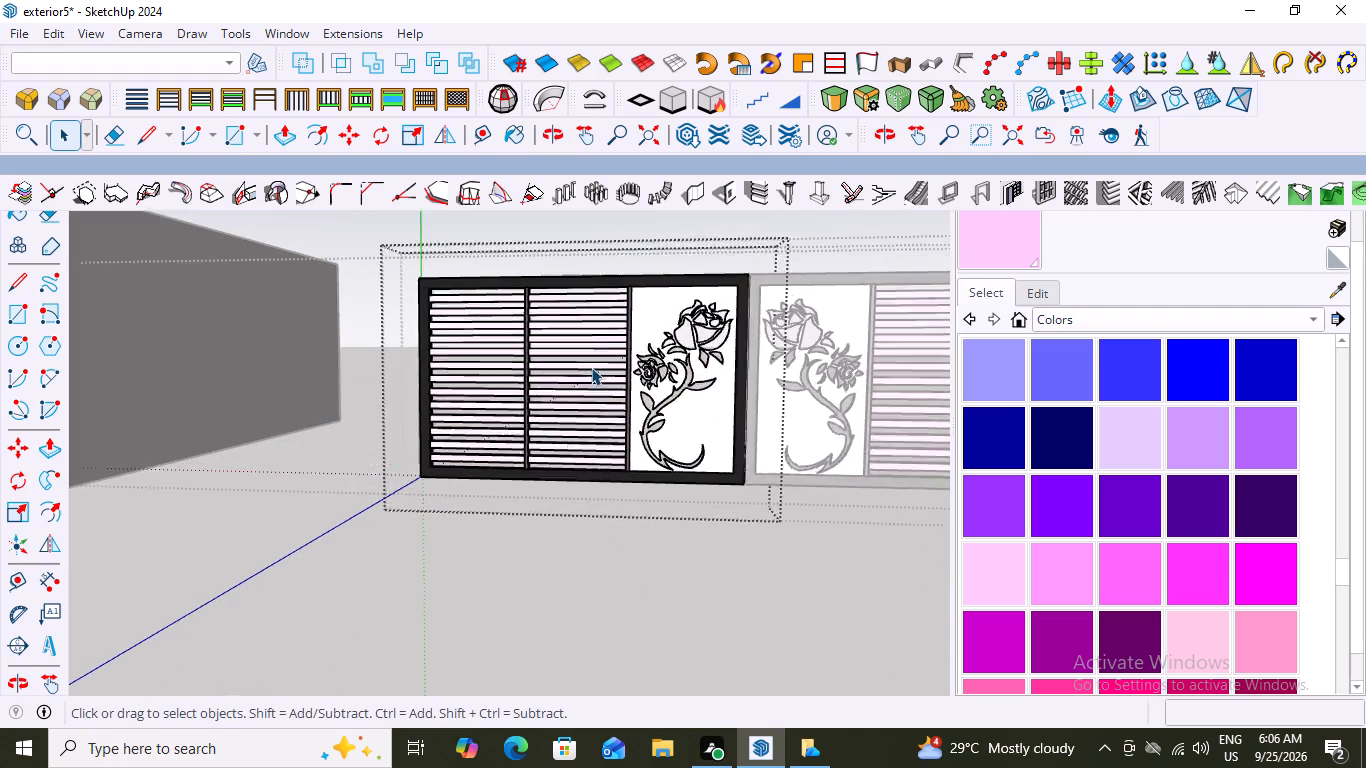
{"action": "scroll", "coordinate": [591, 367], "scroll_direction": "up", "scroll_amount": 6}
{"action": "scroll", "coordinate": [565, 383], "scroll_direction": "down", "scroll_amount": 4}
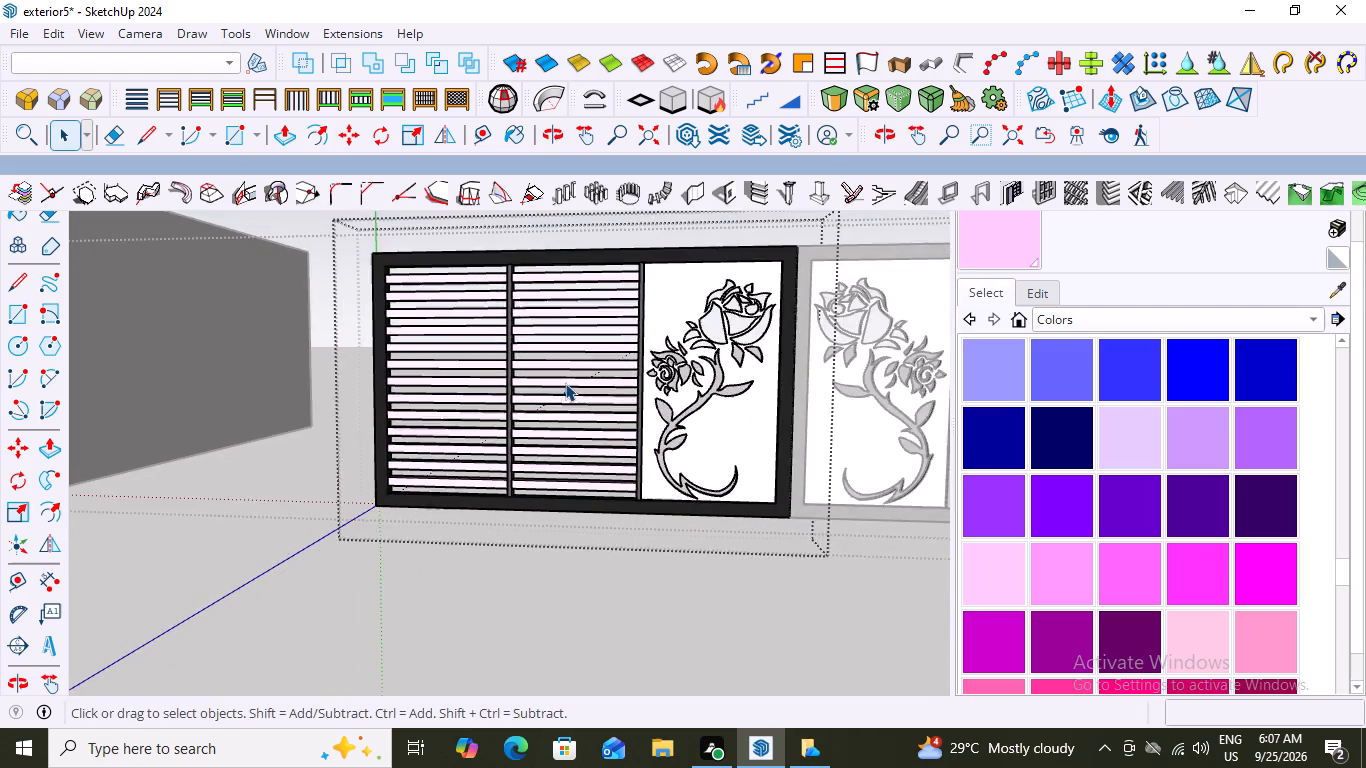
Leave the open gate leaf and examine the recoloured frames, slats and rose panels across both leaves.
{"action": "scroll", "coordinate": [565, 383], "scroll_direction": "down", "scroll_amount": 4}
{"action": "middle_click_drag", "start_coordinate": [541, 391], "coordinate": [622, 402]}
{"action": "scroll", "coordinate": [621, 402], "scroll_direction": "up", "scroll_amount": 3}
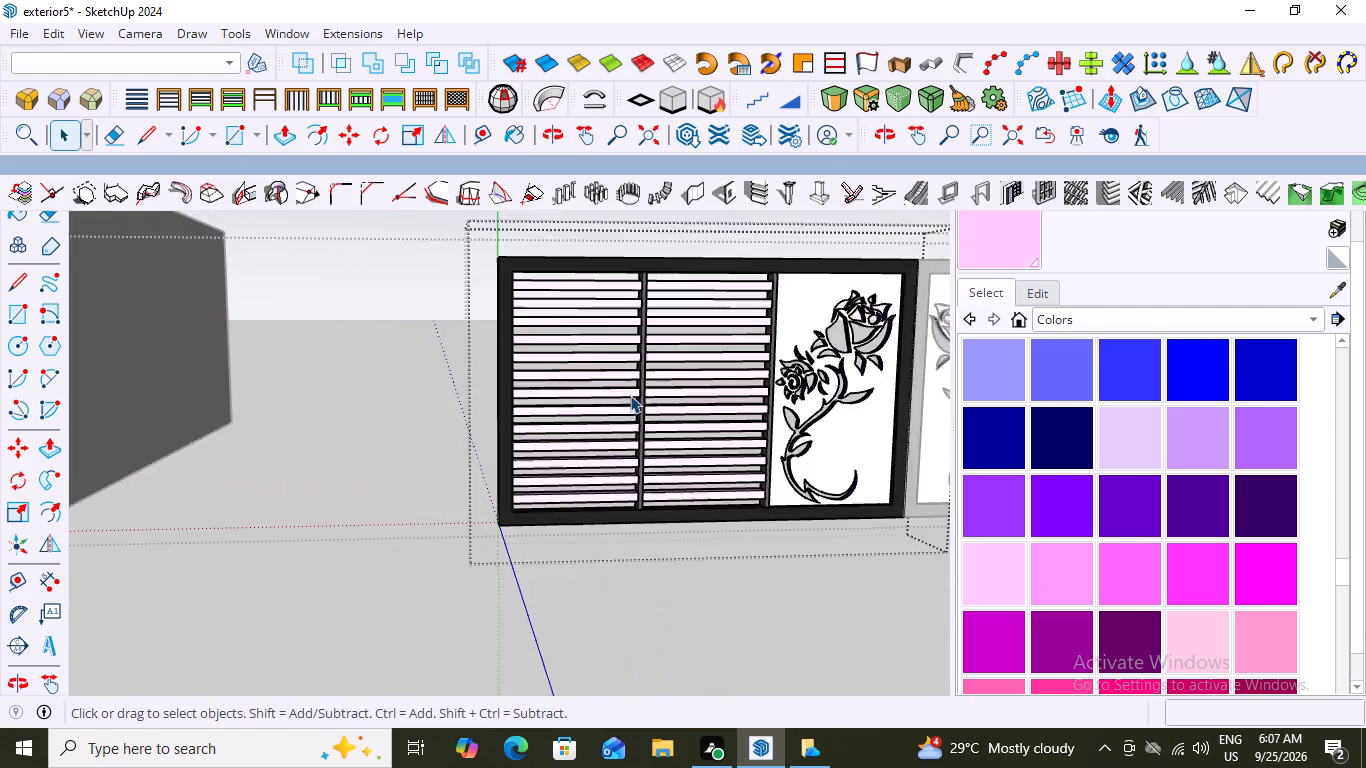
{"action": "scroll", "coordinate": [630, 395], "scroll_direction": "up", "scroll_amount": 9}
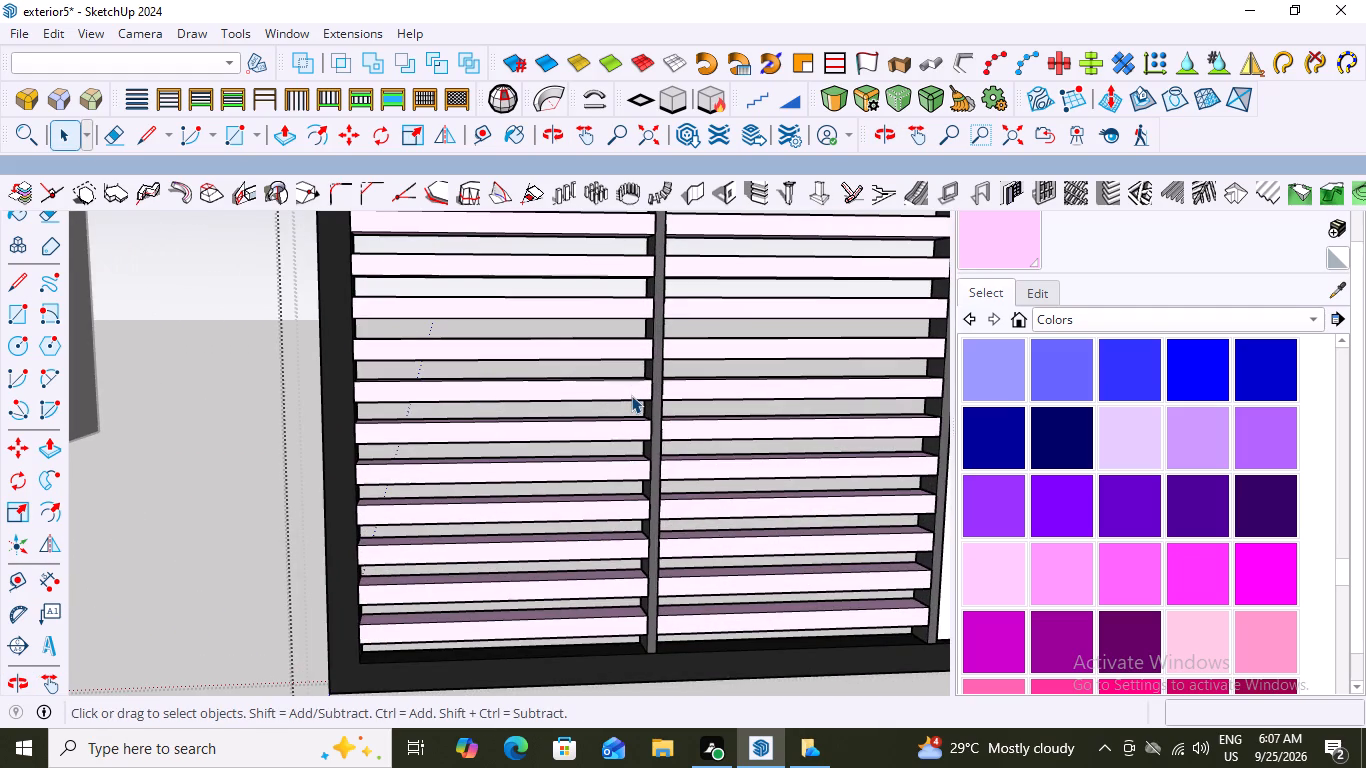
{"action": "scroll", "coordinate": [631, 395], "scroll_direction": "down", "scroll_amount": 13}
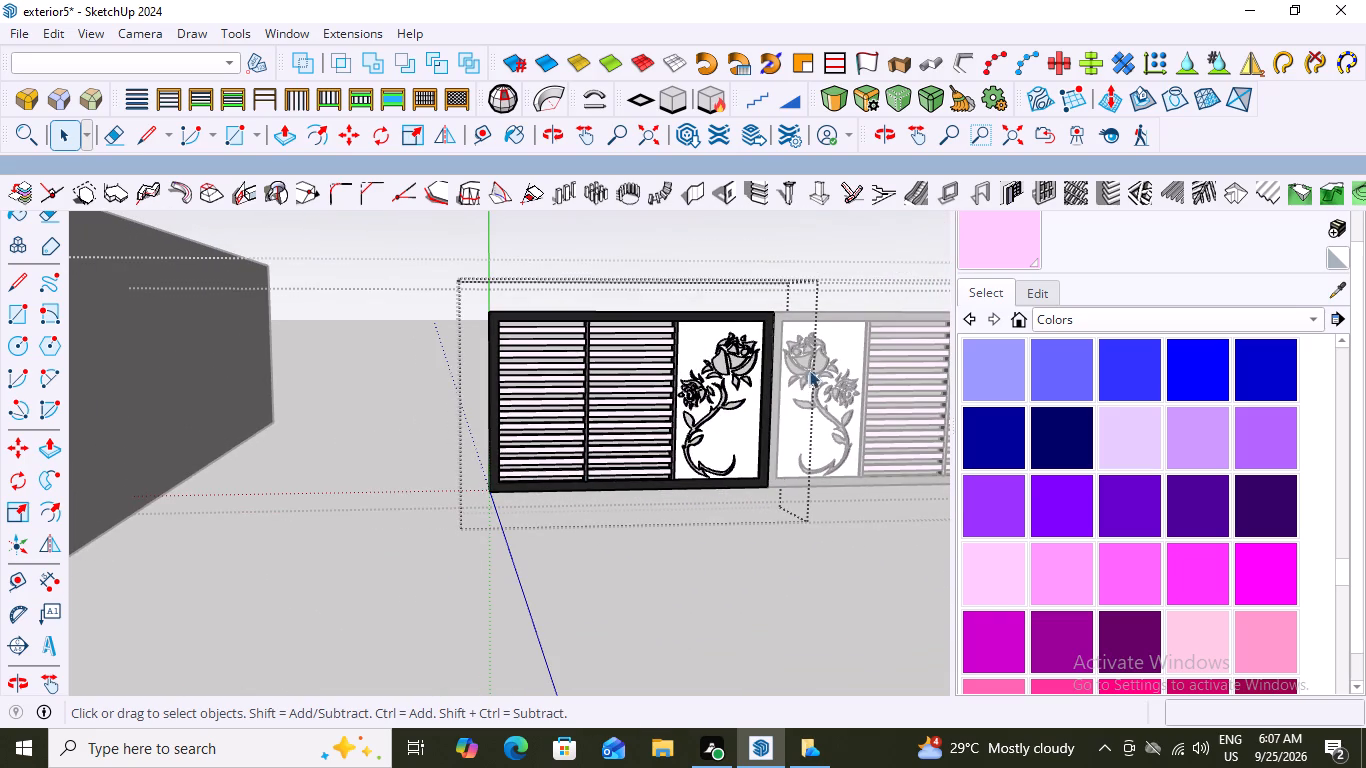
{"action": "left_click", "coordinate": [829, 258]}
{"action": "scroll", "coordinate": [550, 419], "scroll_direction": "down", "scroll_amount": 3}
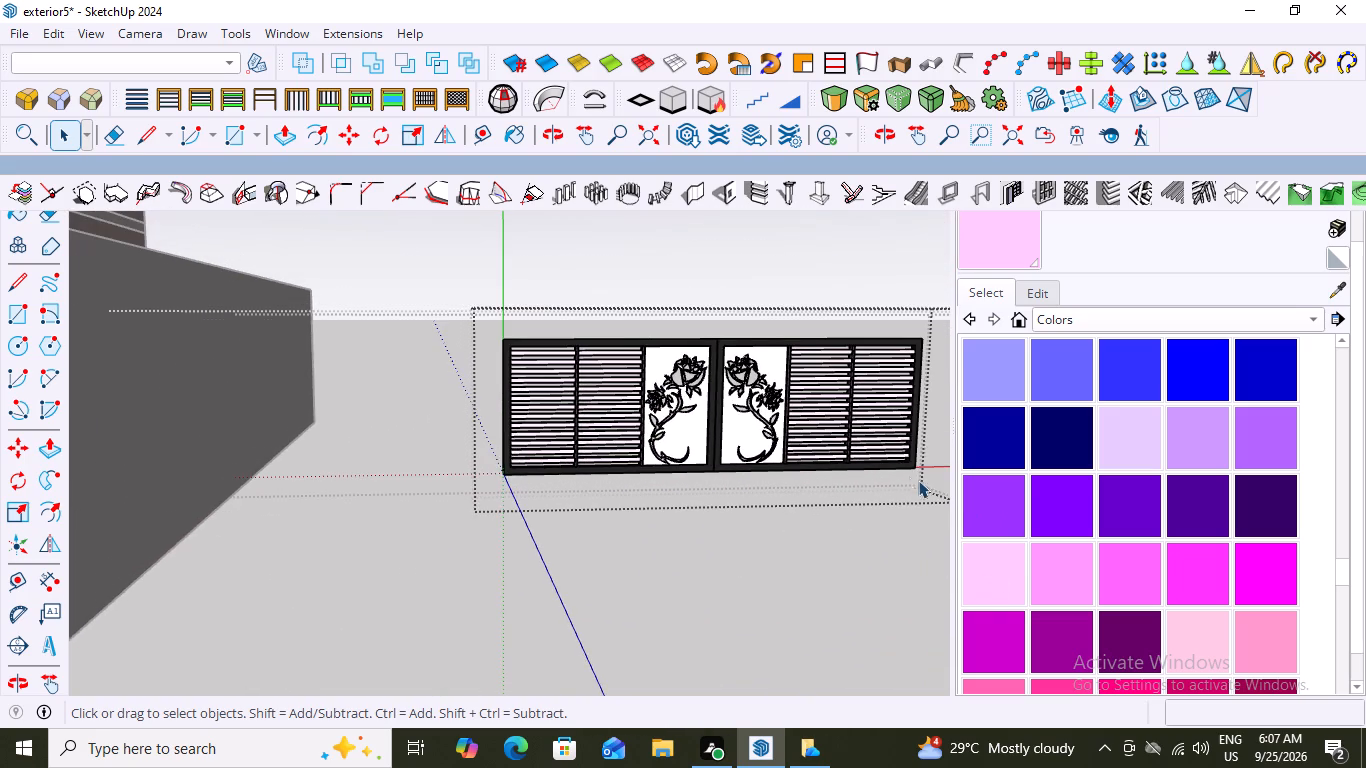
{"action": "scroll", "coordinate": [909, 477], "scroll_direction": "up", "scroll_amount": 8}
{"action": "scroll", "coordinate": [782, 455], "scroll_direction": "up", "scroll_amount": 4}
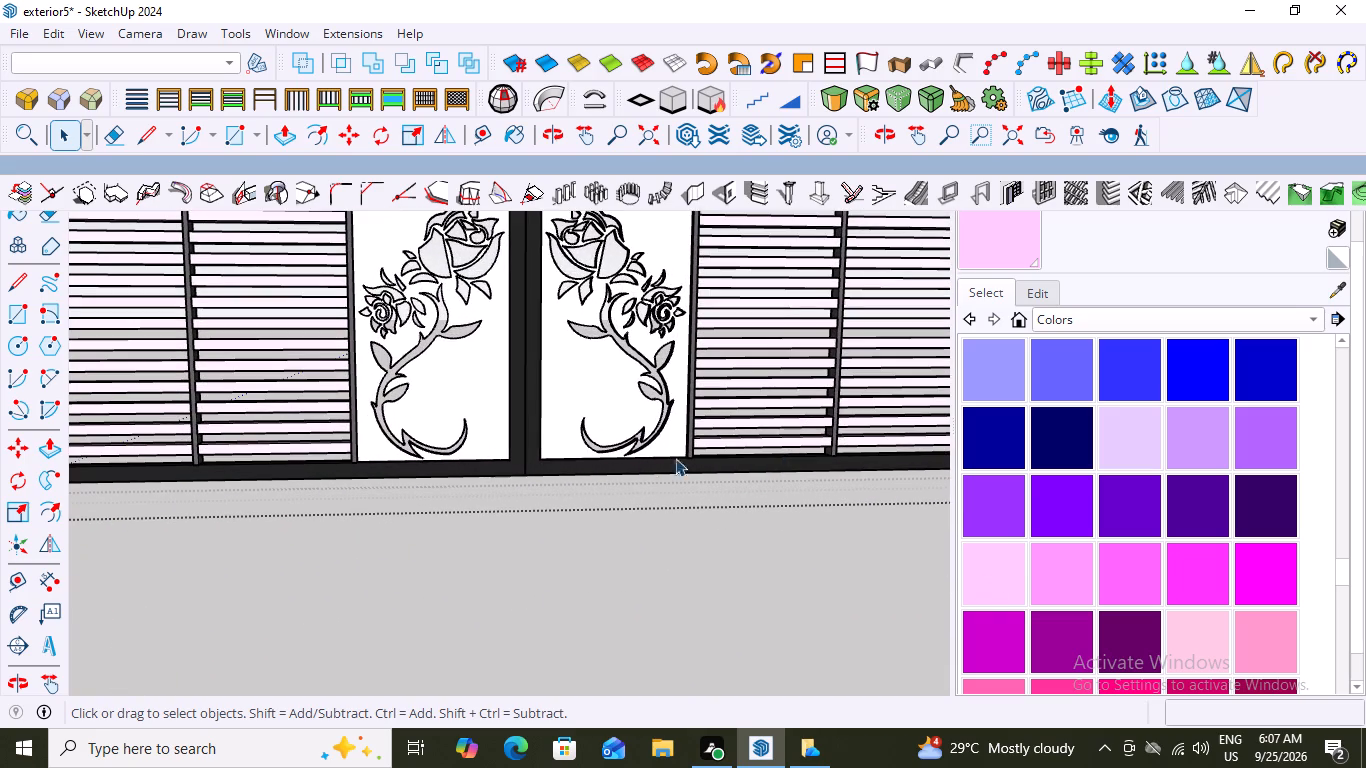
{"action": "scroll", "coordinate": [638, 467], "scroll_direction": "down", "scroll_amount": 8}
{"action": "scroll", "coordinate": [554, 507], "scroll_direction": "down", "scroll_amount": 1}
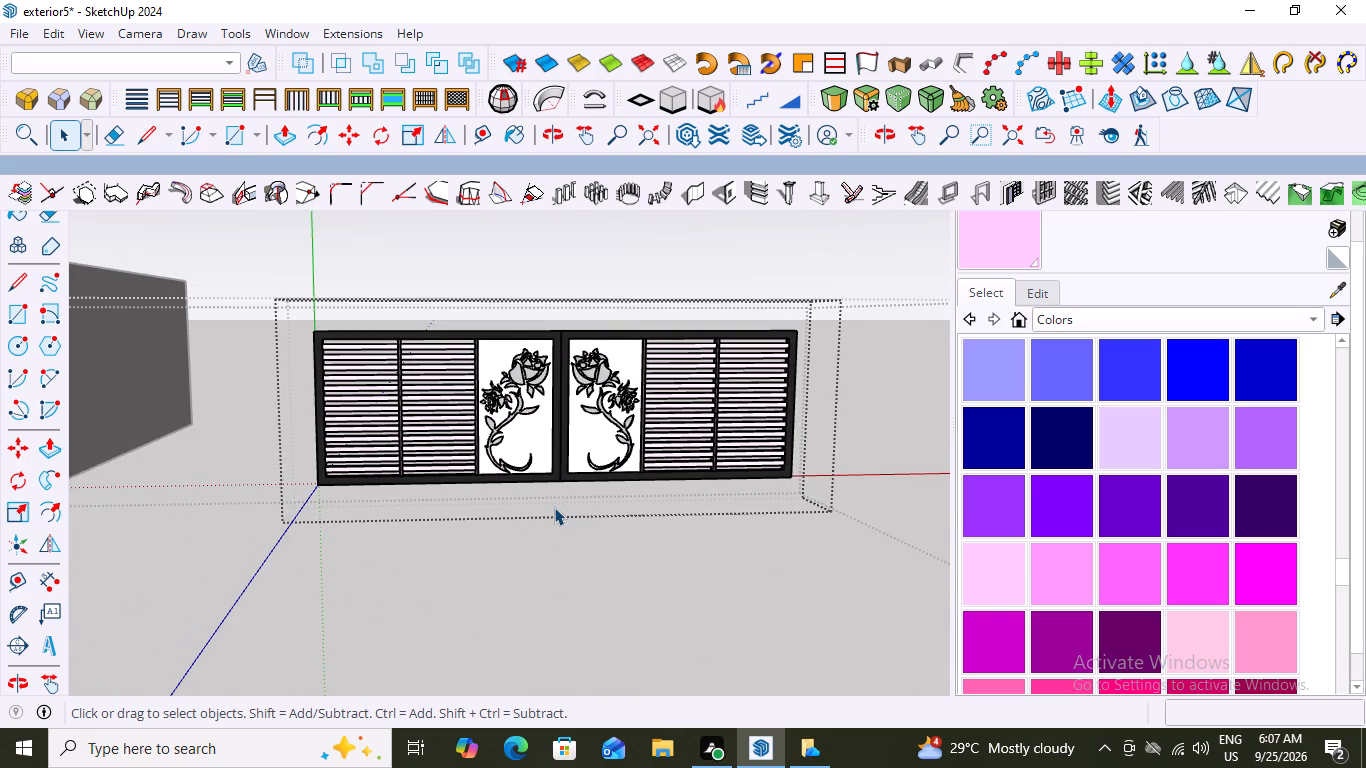
{"action": "scroll", "coordinate": [509, 360], "scroll_direction": "up", "scroll_amount": 3}
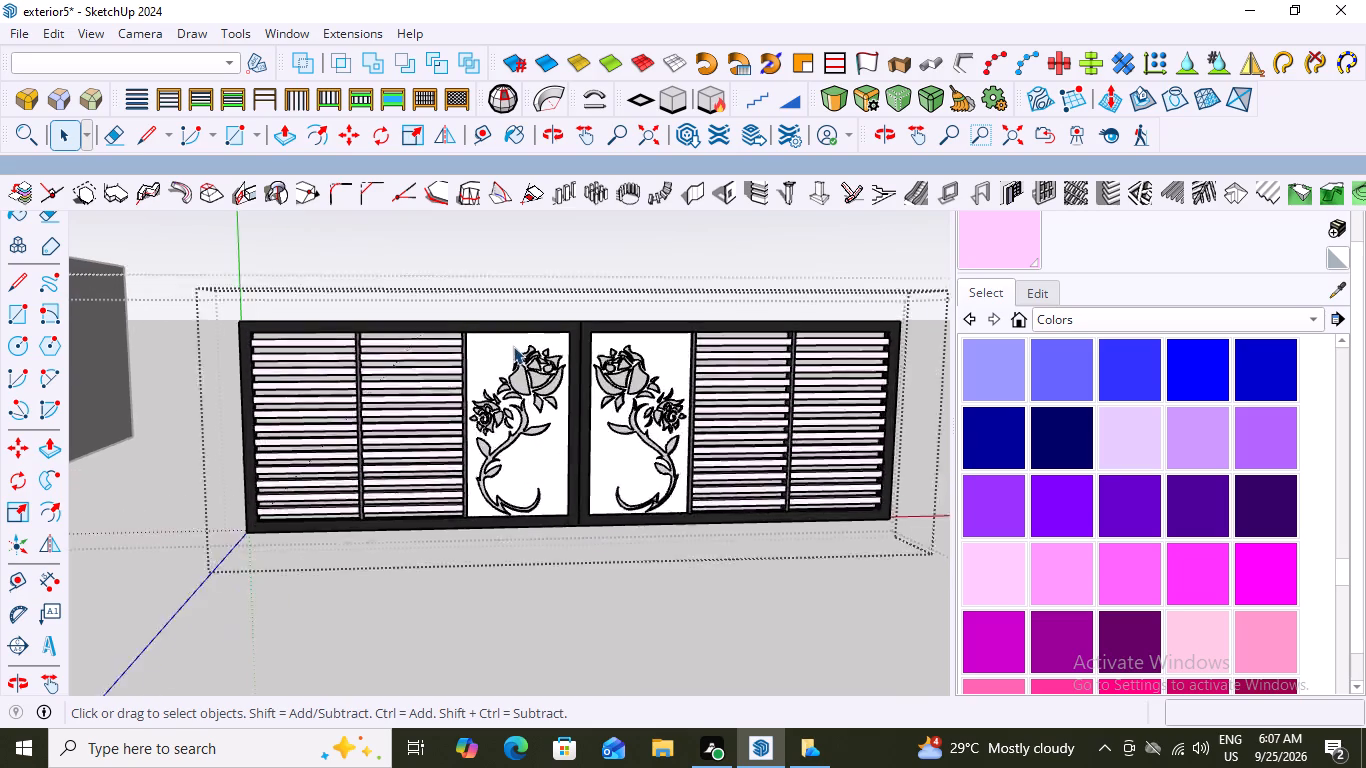
{"action": "scroll", "coordinate": [513, 346], "scroll_direction": "up", "scroll_amount": 16}
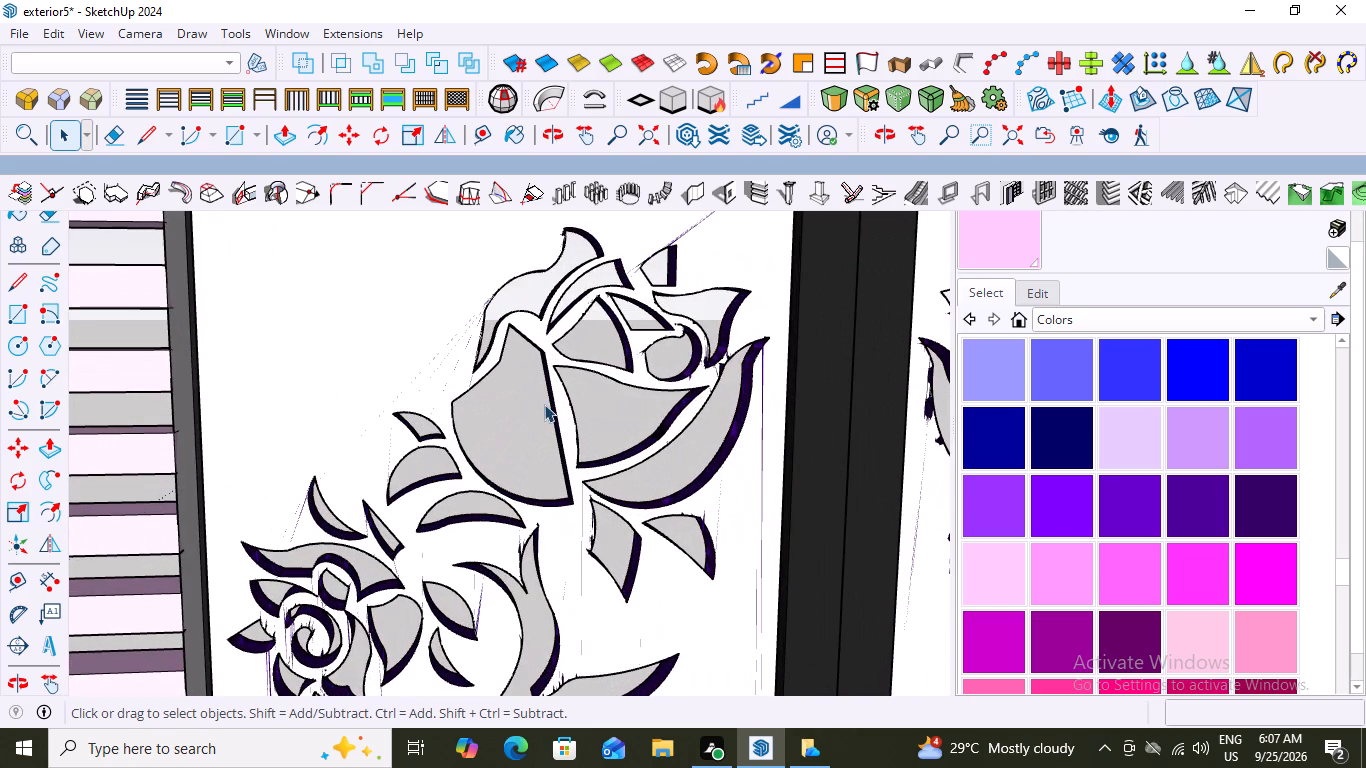
{"action": "double_click", "coordinate": [517, 423]}
{"action": "scroll", "coordinate": [614, 374], "scroll_direction": "down", "scroll_amount": 12}
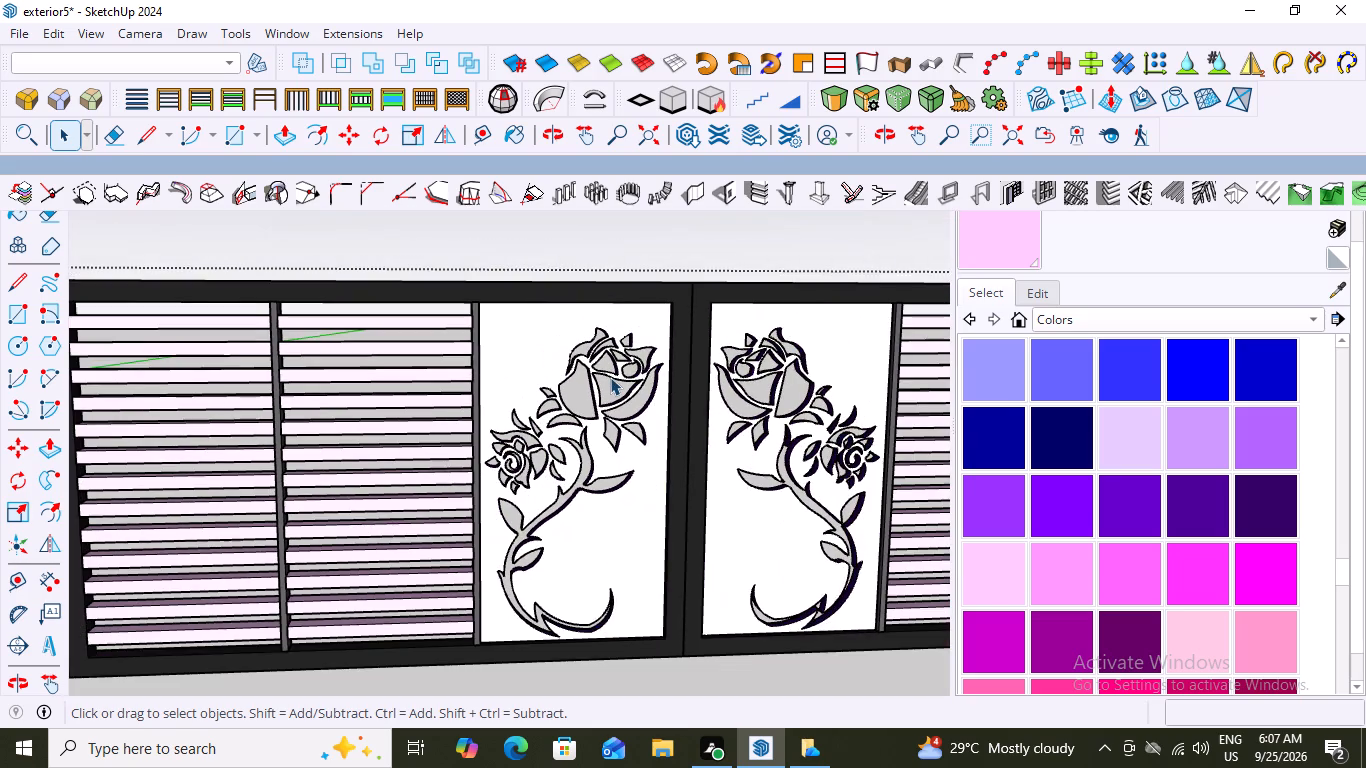
{"action": "scroll", "coordinate": [610, 377], "scroll_direction": "down", "scroll_amount": 16}
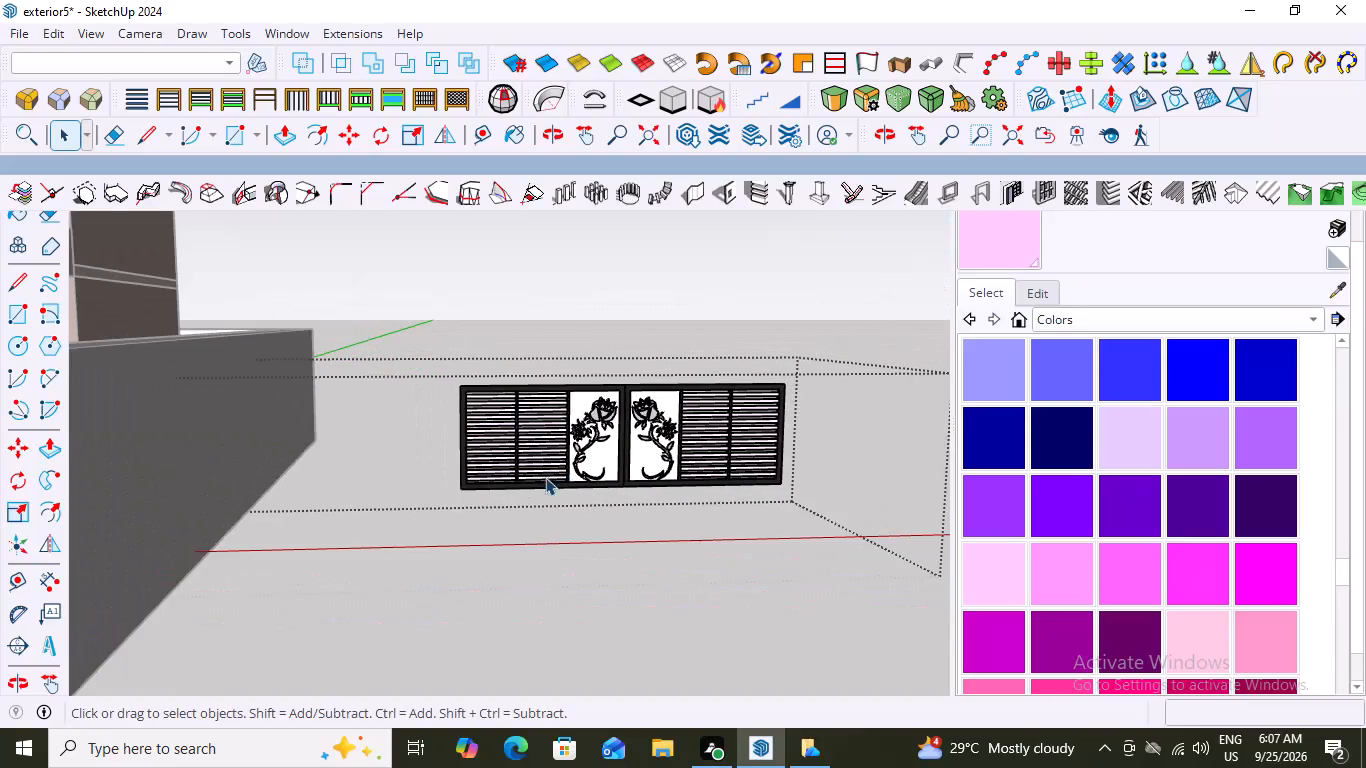
{"action": "middle_click_drag", "start_coordinate": [486, 488], "coordinate": [466, 478]}
{"action": "scroll", "coordinate": [466, 477], "scroll_direction": "up", "scroll_amount": 2}
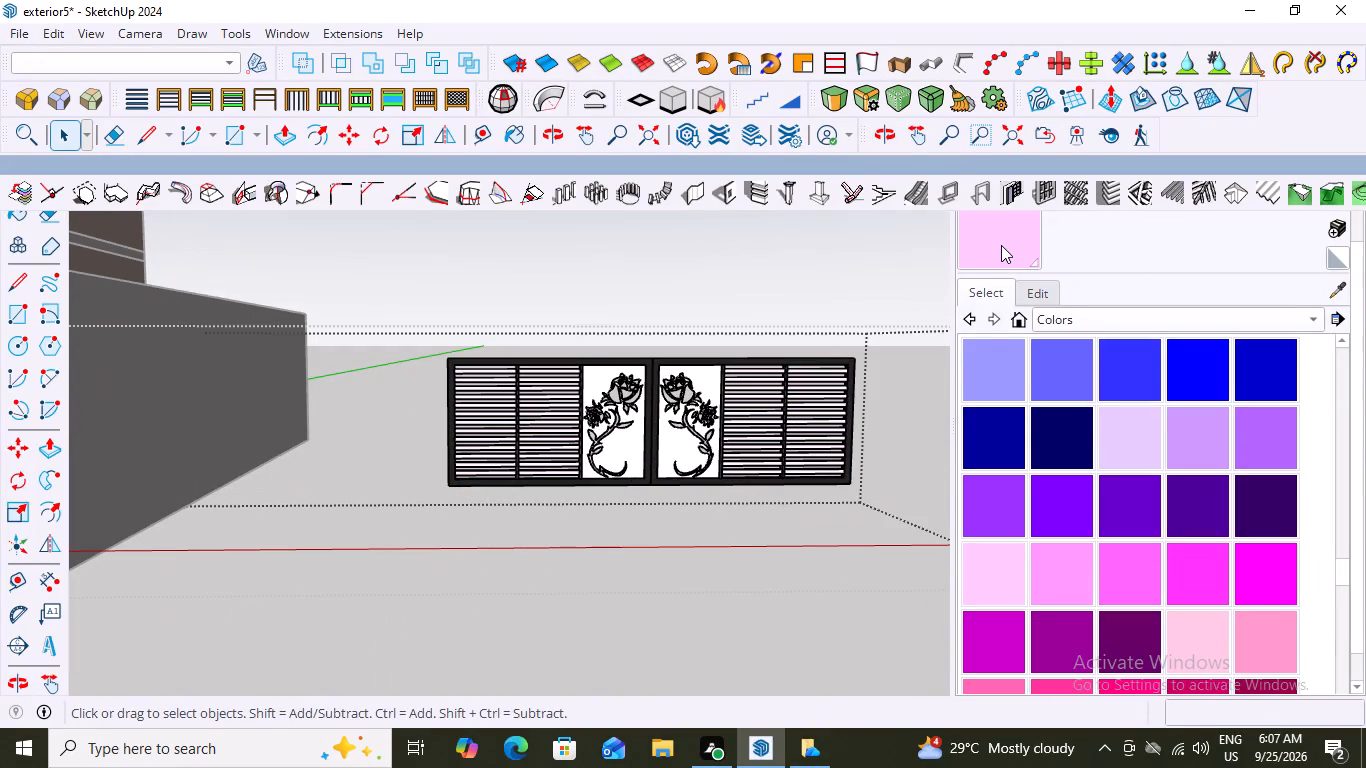
Hide the default tray and close the gate group so the whole house model is editable.
{"action": "left_click", "coordinate": [290, 35]}
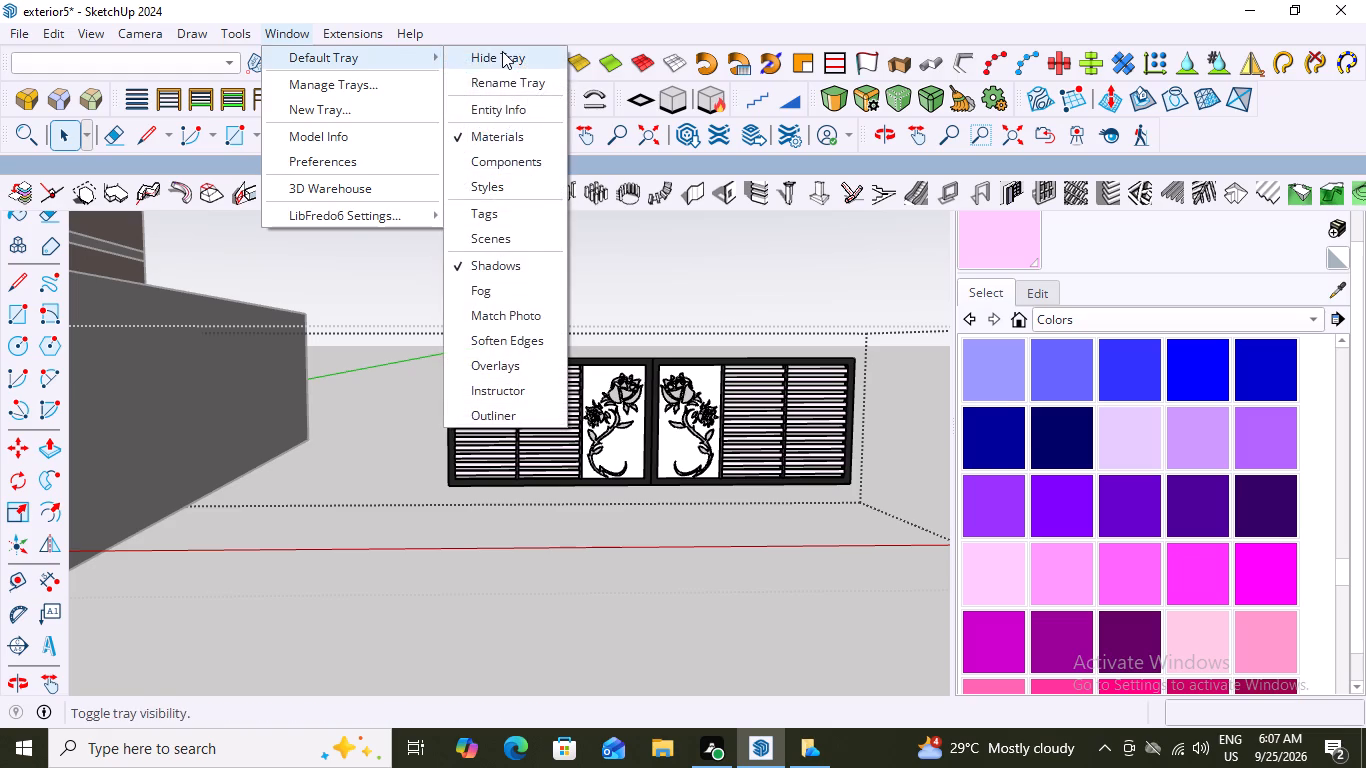
{"action": "left_click", "coordinate": [502, 51]}
{"action": "scroll", "coordinate": [769, 484], "scroll_direction": "down", "scroll_amount": 18}
{"action": "left_click", "coordinate": [760, 309]}
{"action": "scroll", "coordinate": [408, 572], "scroll_direction": "up", "scroll_amount": 3}
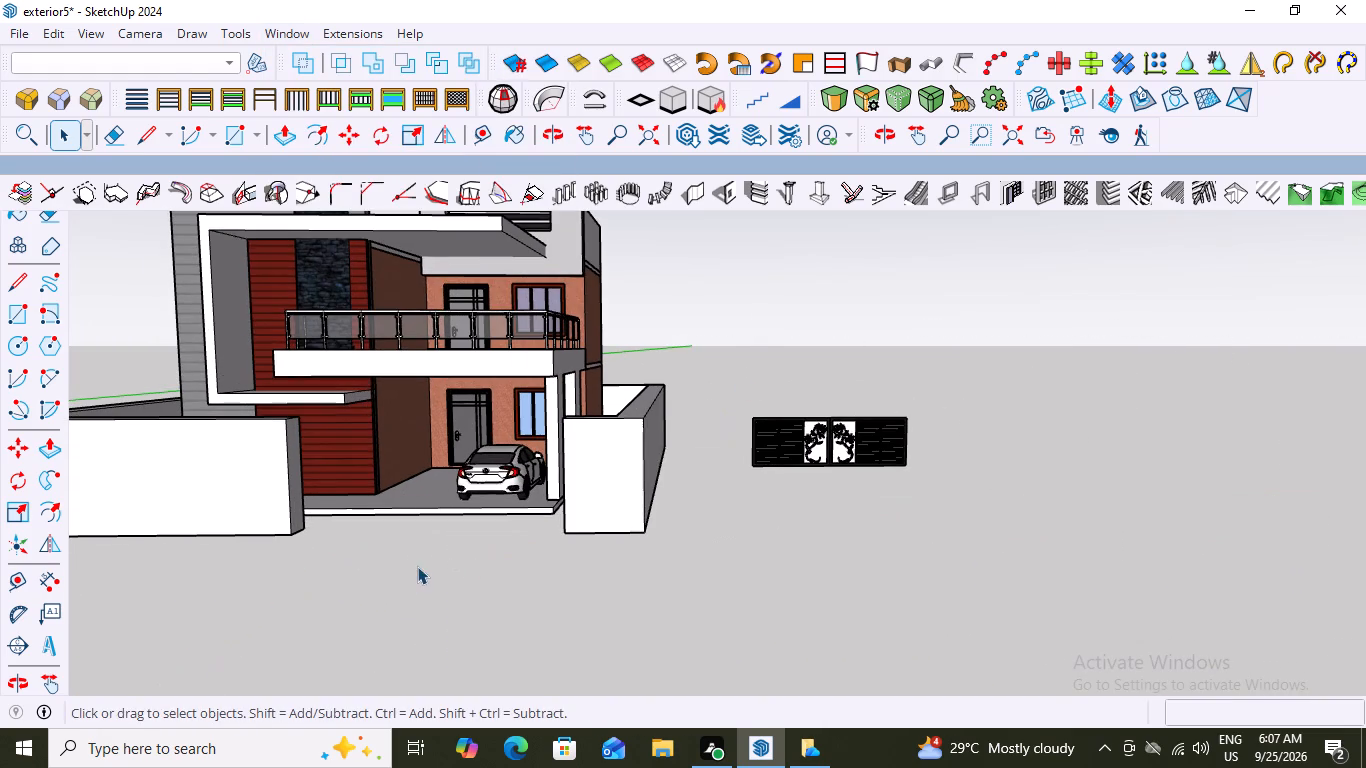
Move the whole gate about 43' by its top outer corner onto the shorter front boundary wall's top corner at the opening.
{"action": "left_click", "coordinate": [866, 442]}
{"action": "scroll", "coordinate": [910, 518], "scroll_direction": "up", "scroll_amount": 5}
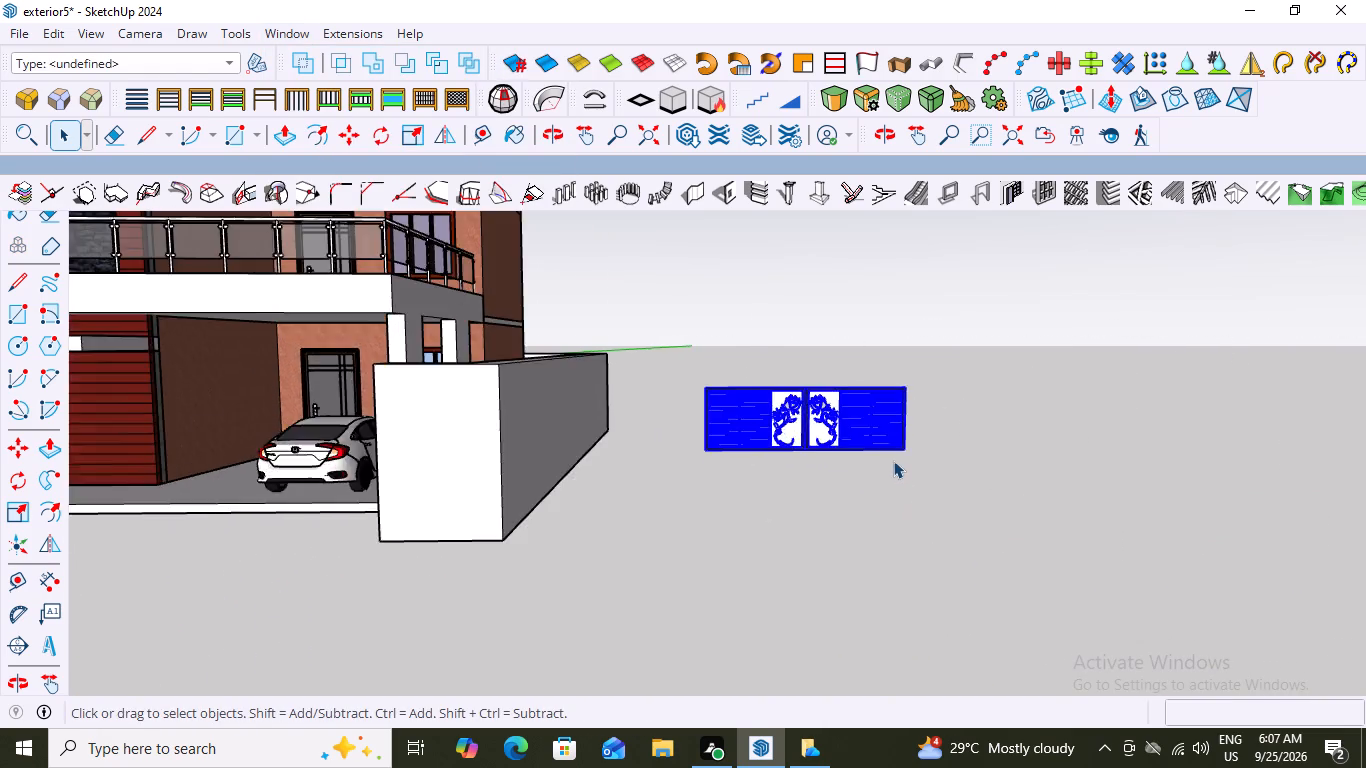
{"action": "scroll", "coordinate": [893, 460], "scroll_direction": "up", "scroll_amount": 7}
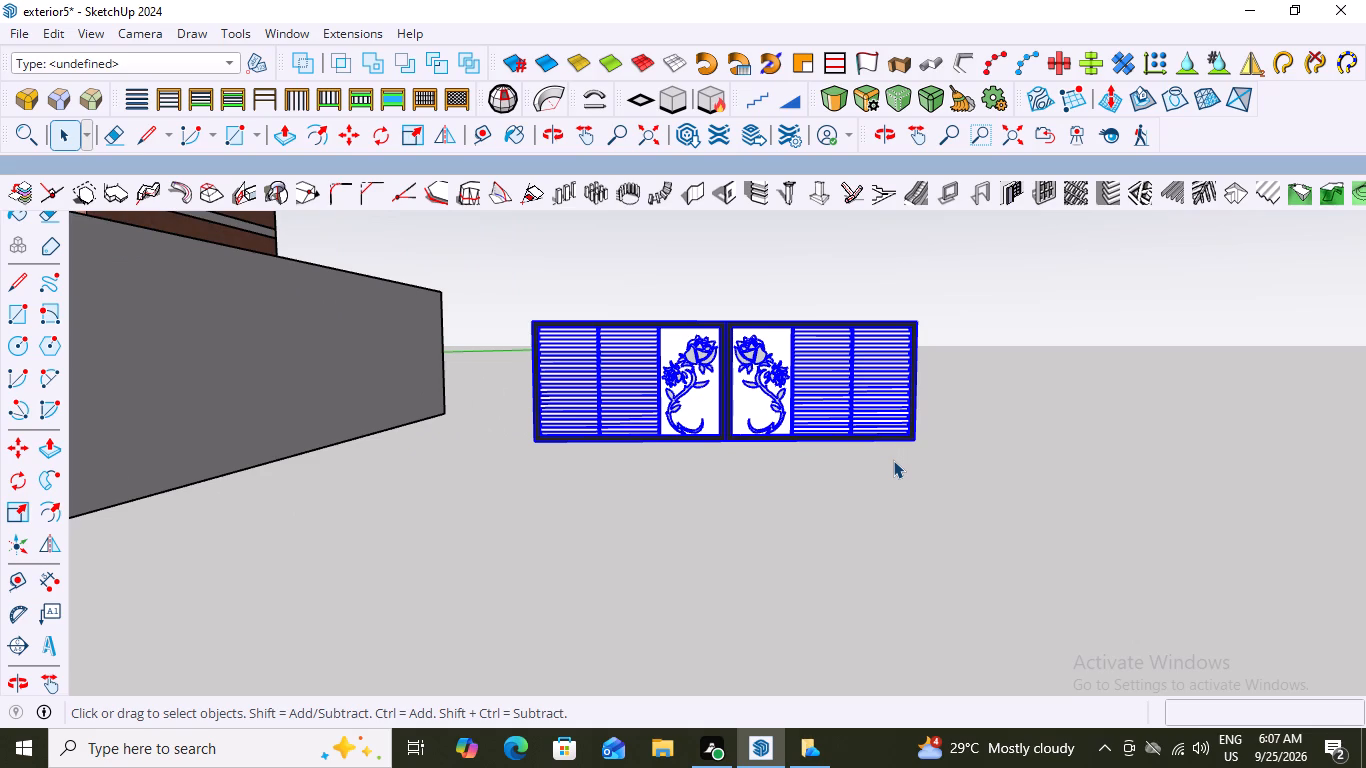
{"action": "key", "text": "m"}
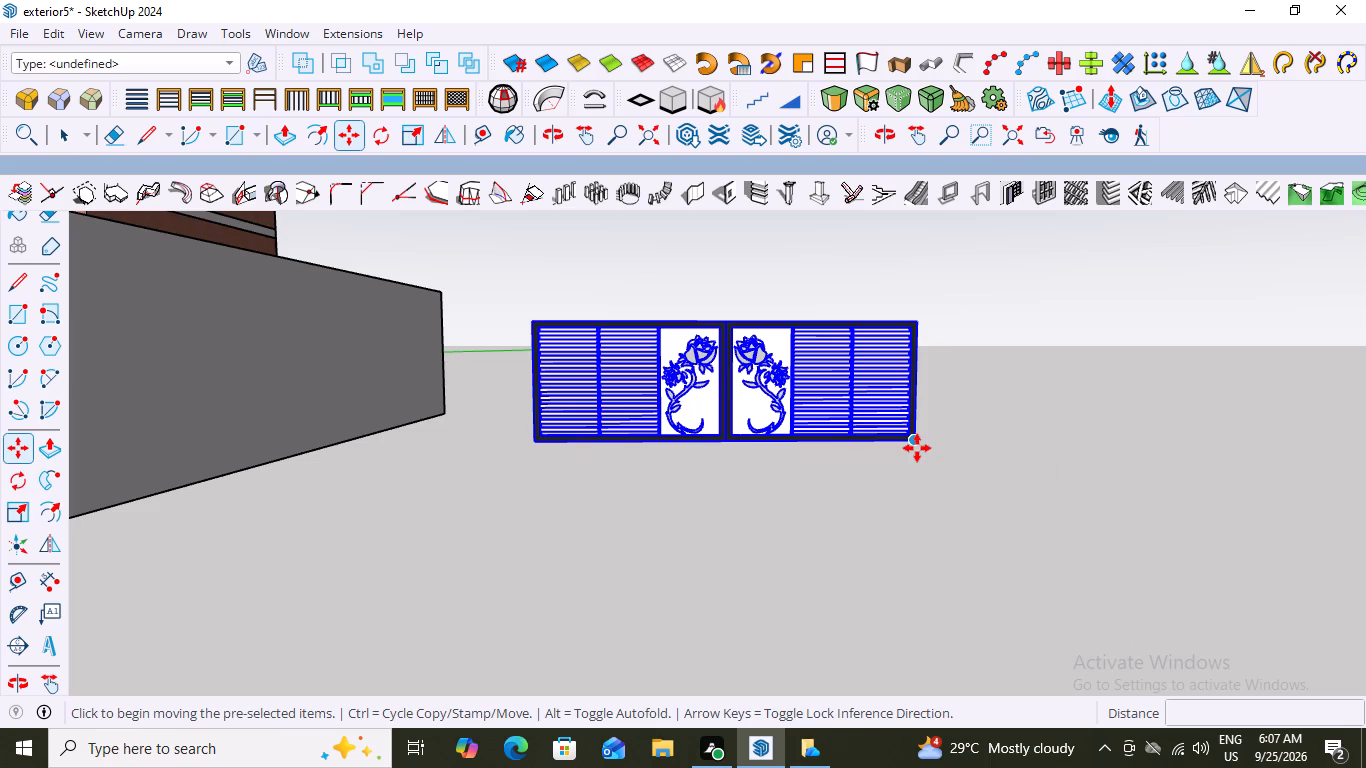
{"action": "scroll", "coordinate": [911, 327], "scroll_direction": "up", "scroll_amount": 6}
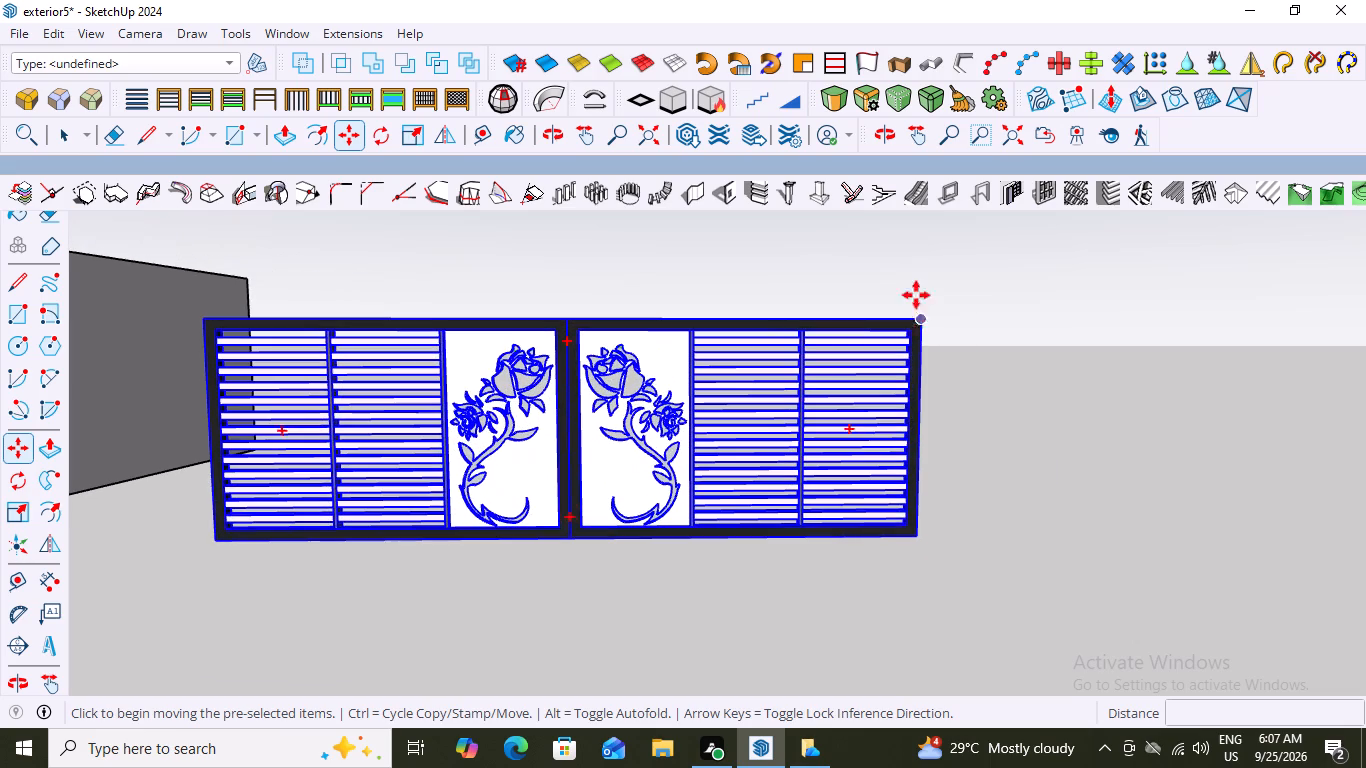
{"action": "left_click", "coordinate": [919, 320]}
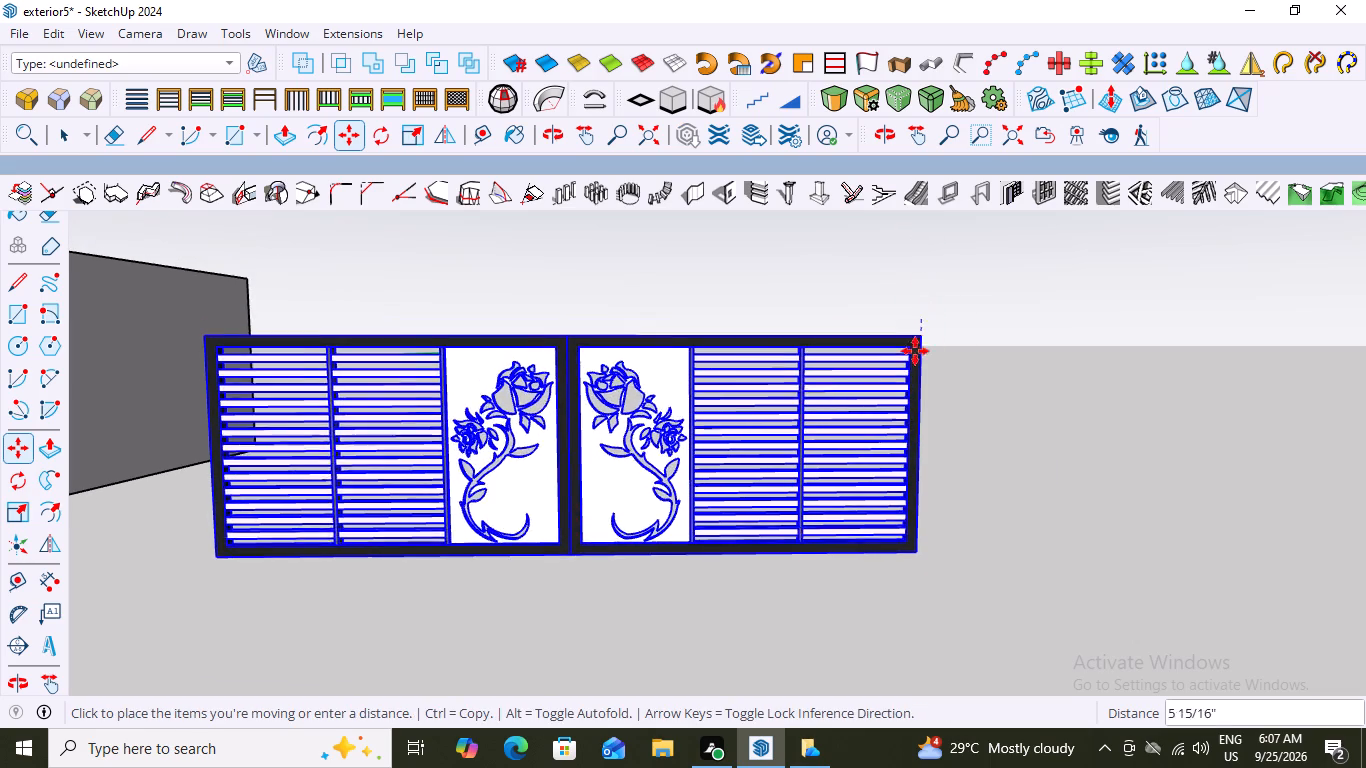
{"action": "scroll", "coordinate": [910, 345], "scroll_direction": "down", "scroll_amount": 17}
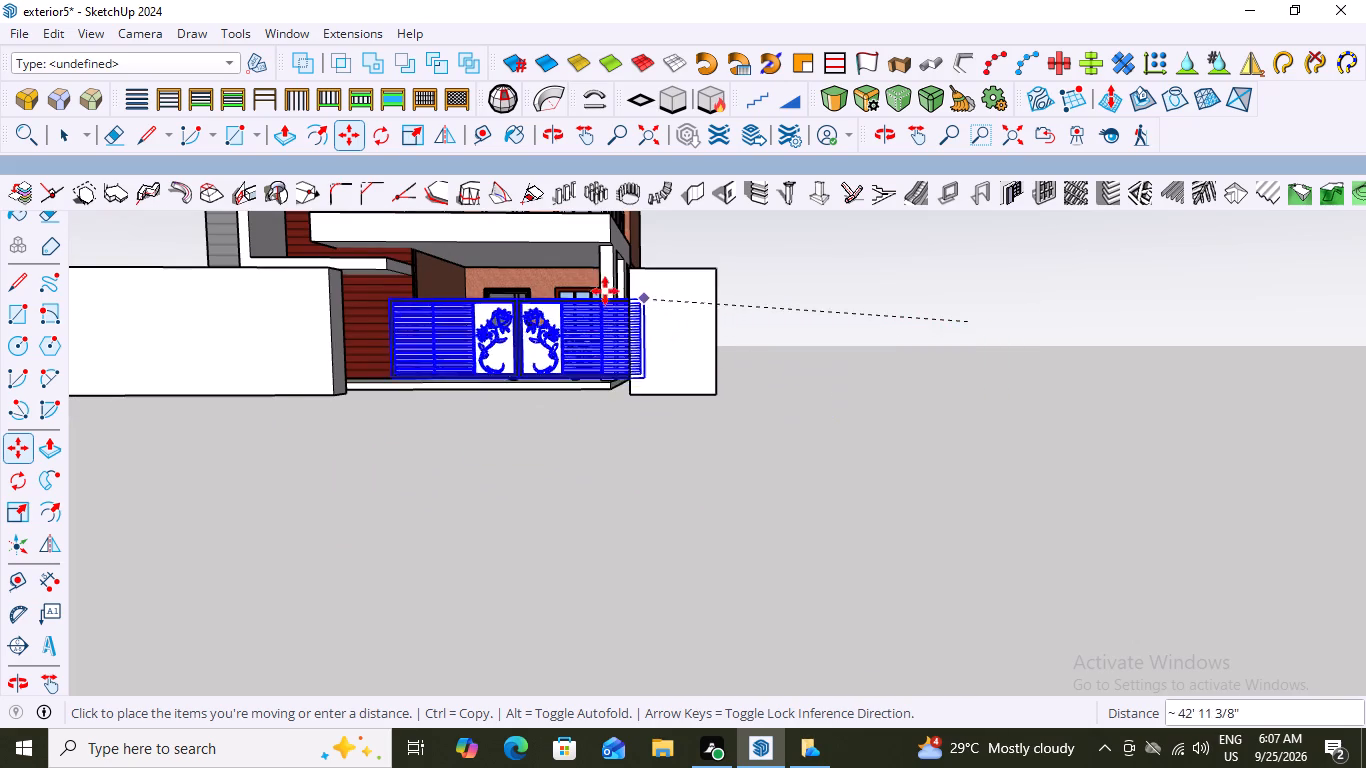
{"action": "scroll", "coordinate": [604, 290], "scroll_direction": "up", "scroll_amount": 11}
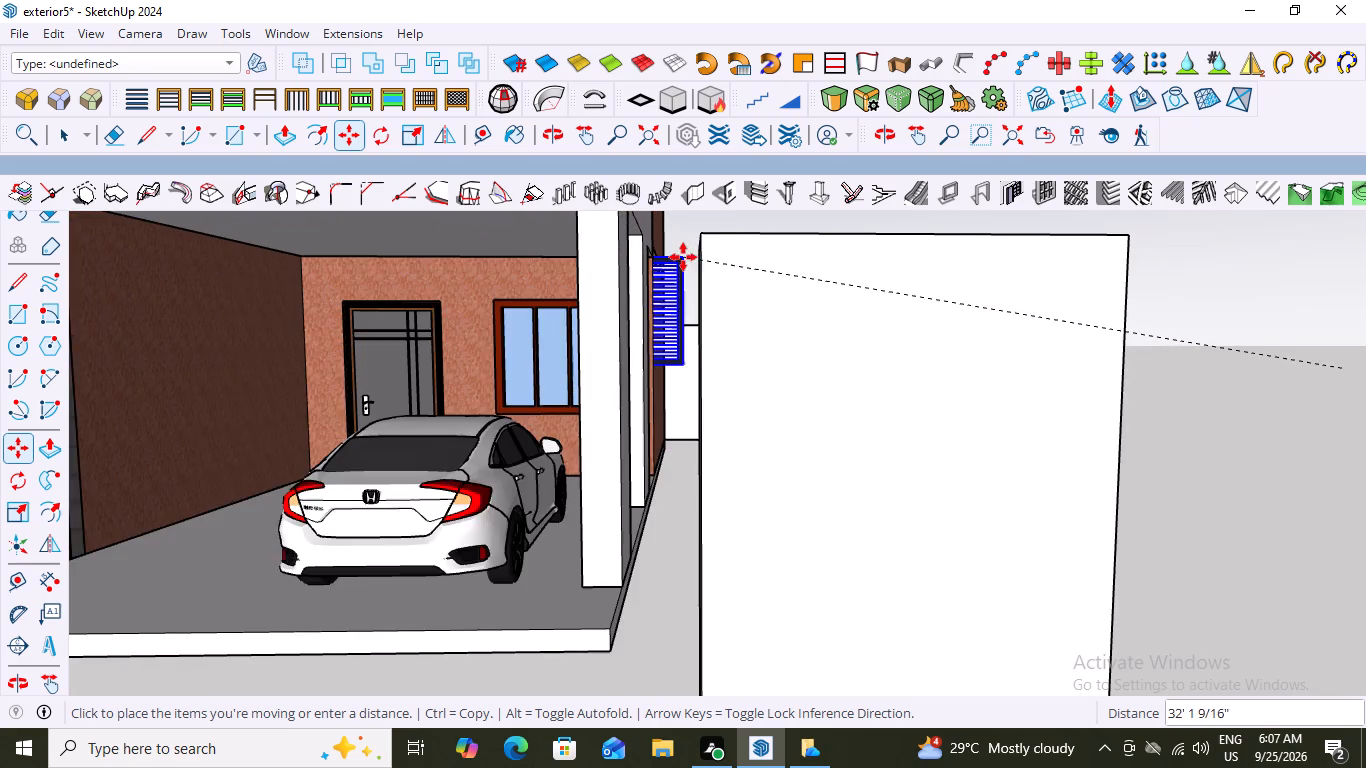
{"action": "scroll", "coordinate": [690, 260], "scroll_direction": "up", "scroll_amount": 2}
{"action": "middle_click_drag", "start_coordinate": [651, 272], "coordinate": [719, 278]}
{"action": "scroll", "coordinate": [719, 278], "scroll_direction": "down", "scroll_amount": 9}
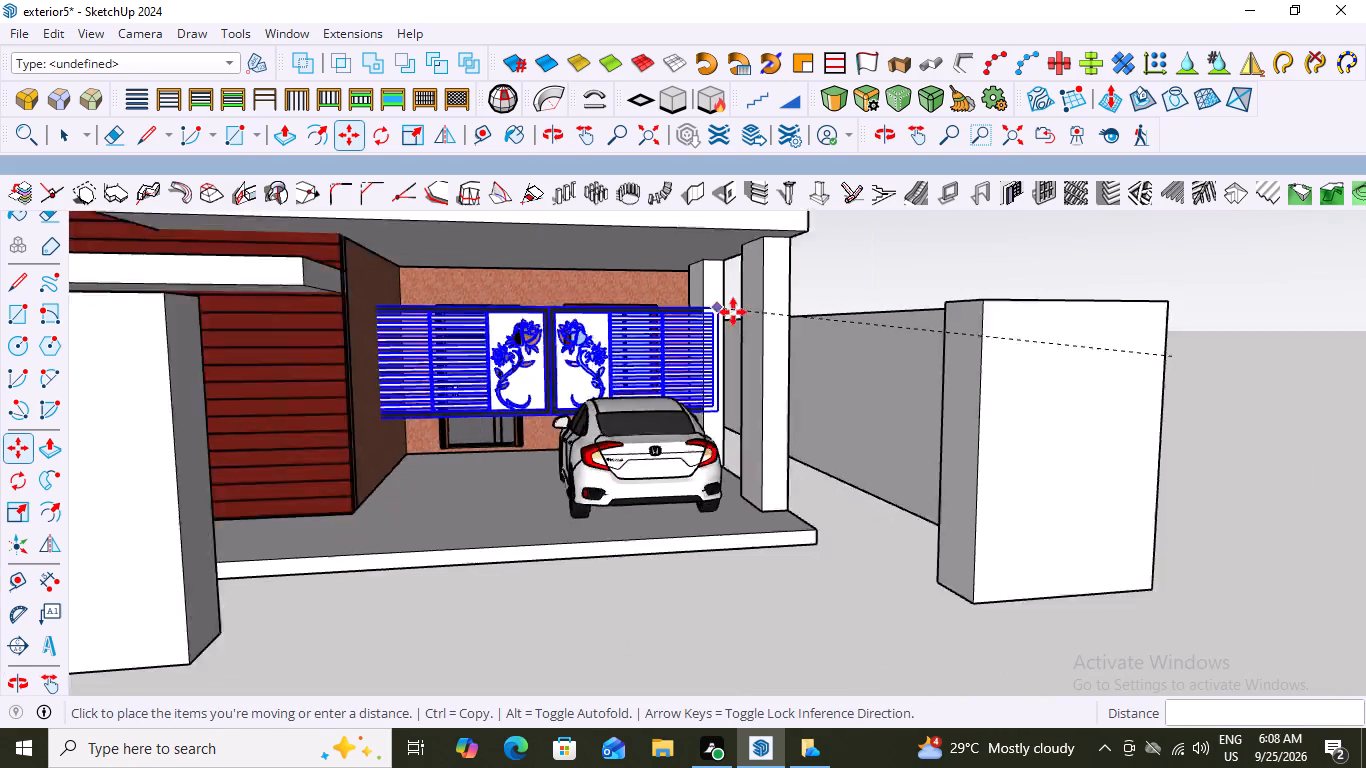
{"action": "scroll", "coordinate": [880, 327], "scroll_direction": "up", "scroll_amount": 10}
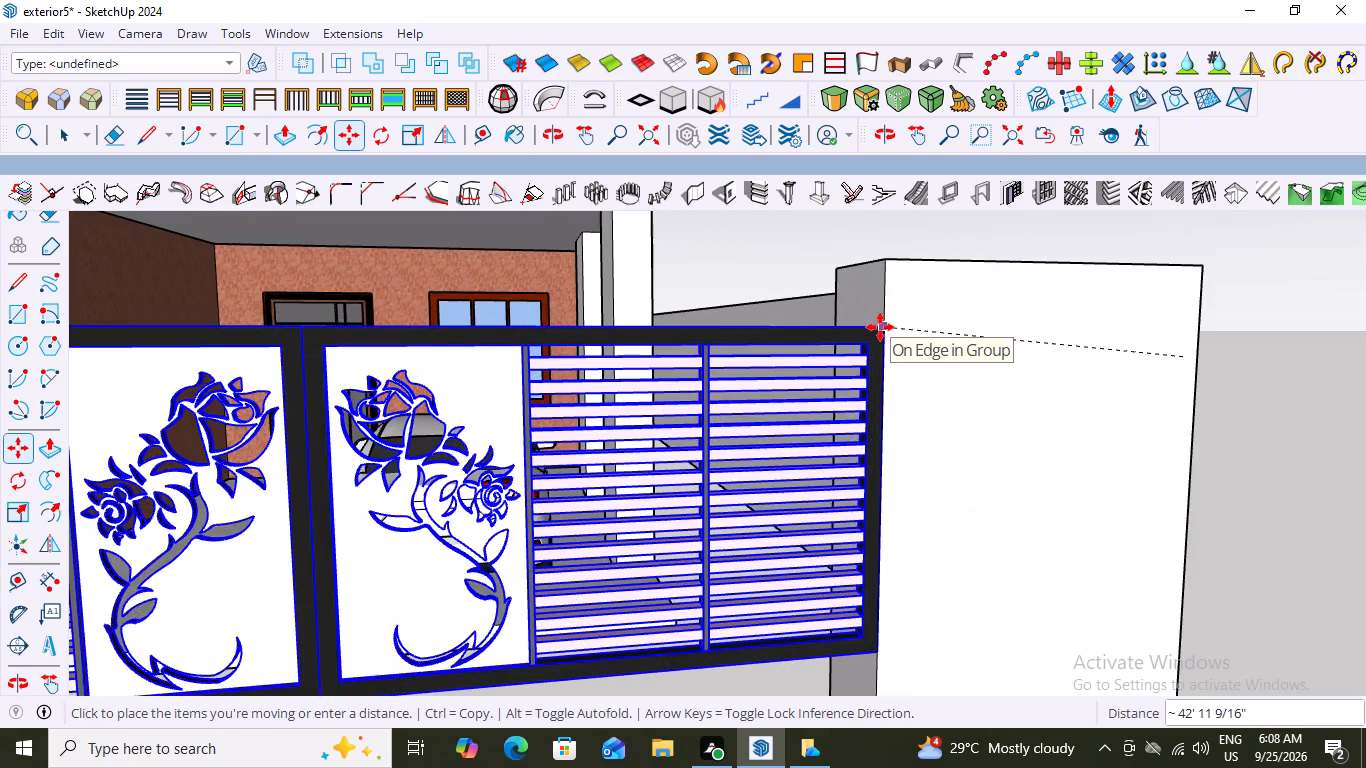
{"action": "scroll", "coordinate": [883, 266], "scroll_direction": "up", "scroll_amount": 3}
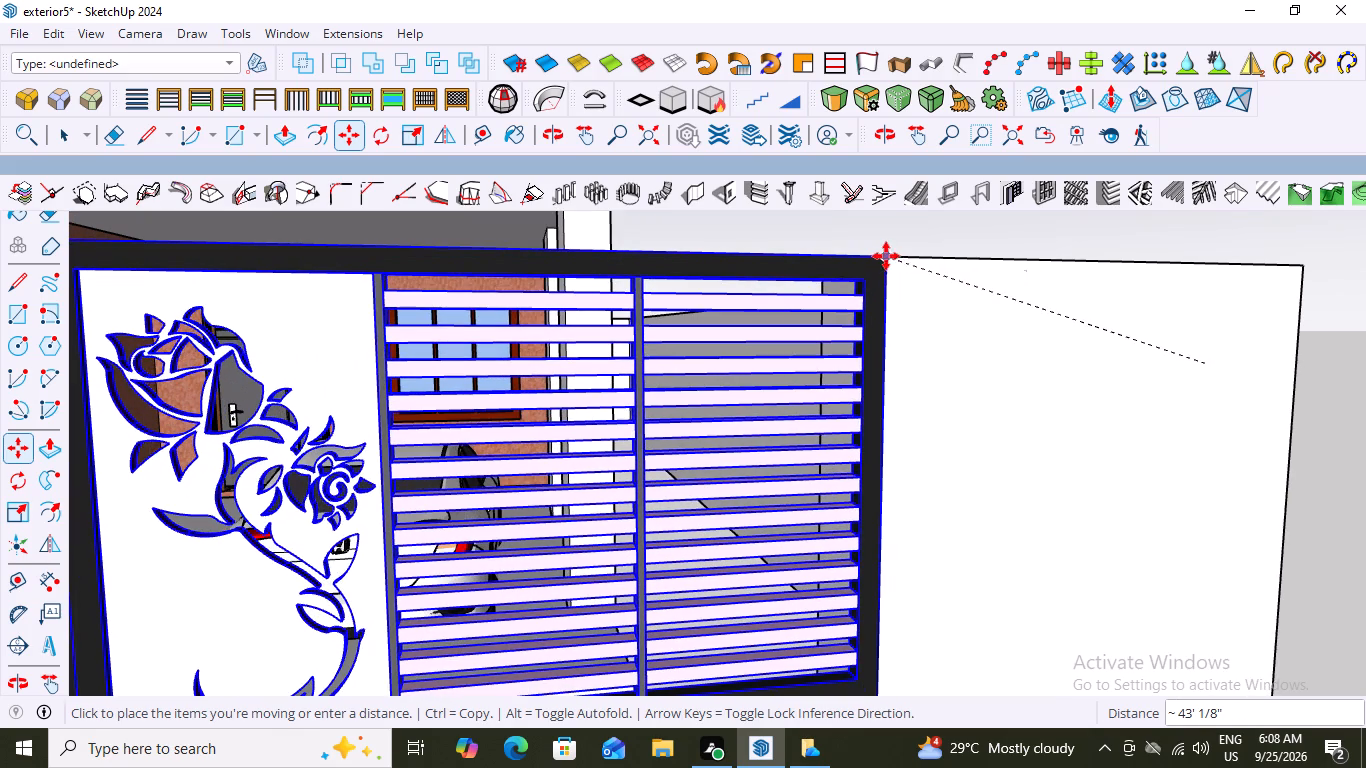
{"action": "left_click", "coordinate": [885, 256]}
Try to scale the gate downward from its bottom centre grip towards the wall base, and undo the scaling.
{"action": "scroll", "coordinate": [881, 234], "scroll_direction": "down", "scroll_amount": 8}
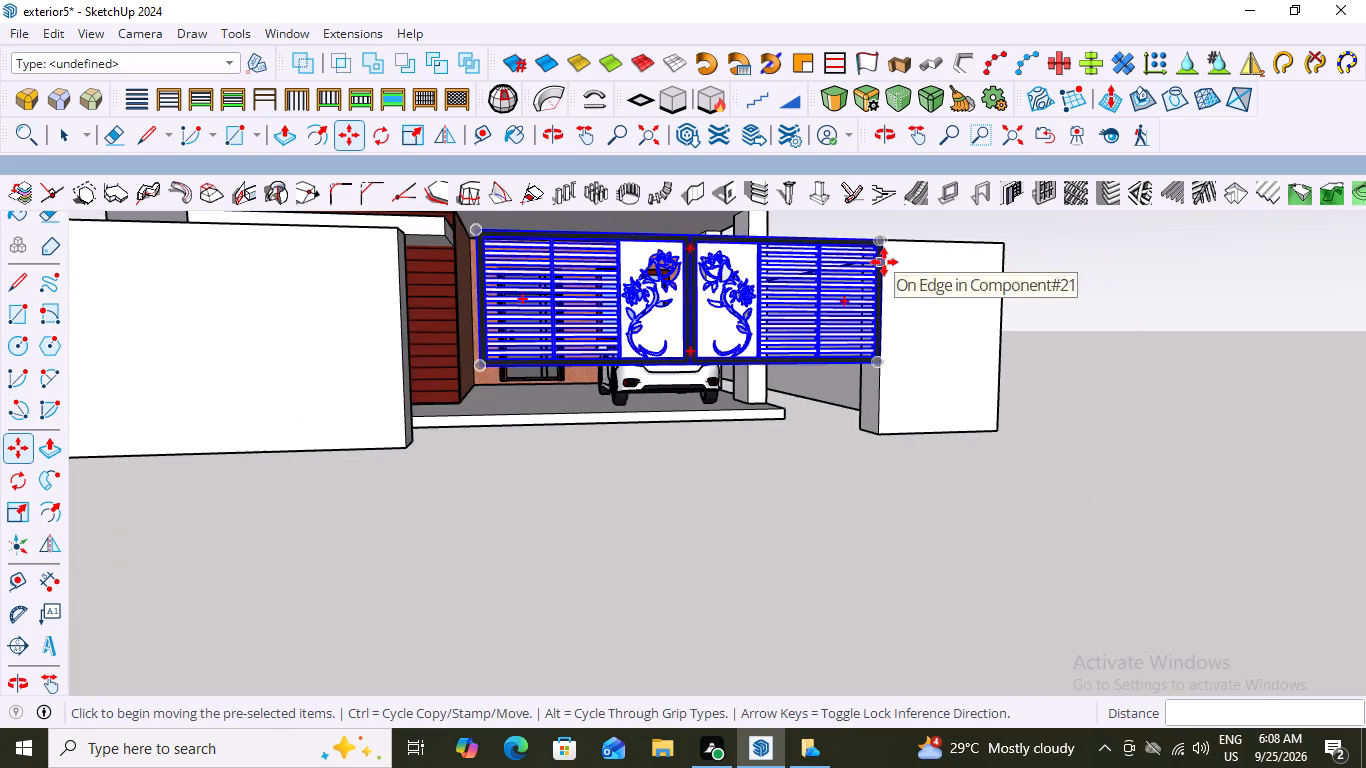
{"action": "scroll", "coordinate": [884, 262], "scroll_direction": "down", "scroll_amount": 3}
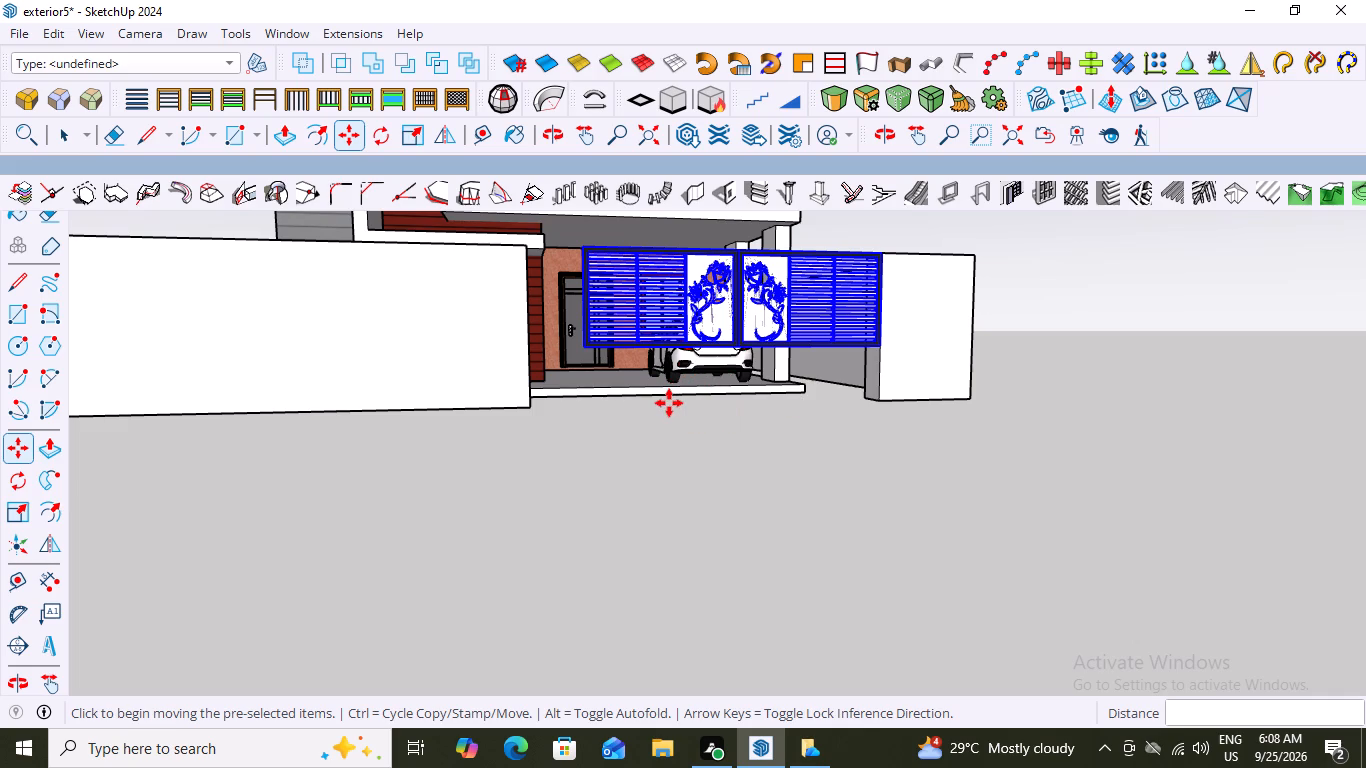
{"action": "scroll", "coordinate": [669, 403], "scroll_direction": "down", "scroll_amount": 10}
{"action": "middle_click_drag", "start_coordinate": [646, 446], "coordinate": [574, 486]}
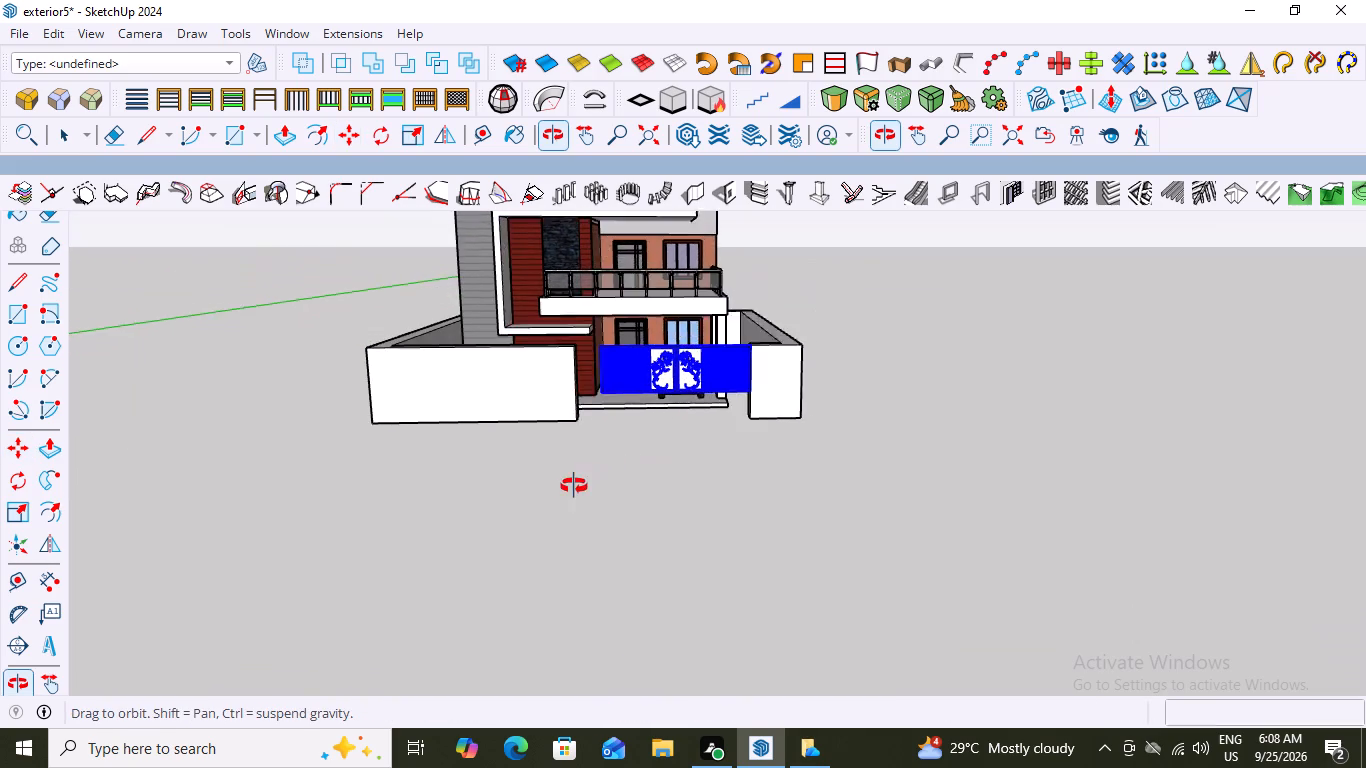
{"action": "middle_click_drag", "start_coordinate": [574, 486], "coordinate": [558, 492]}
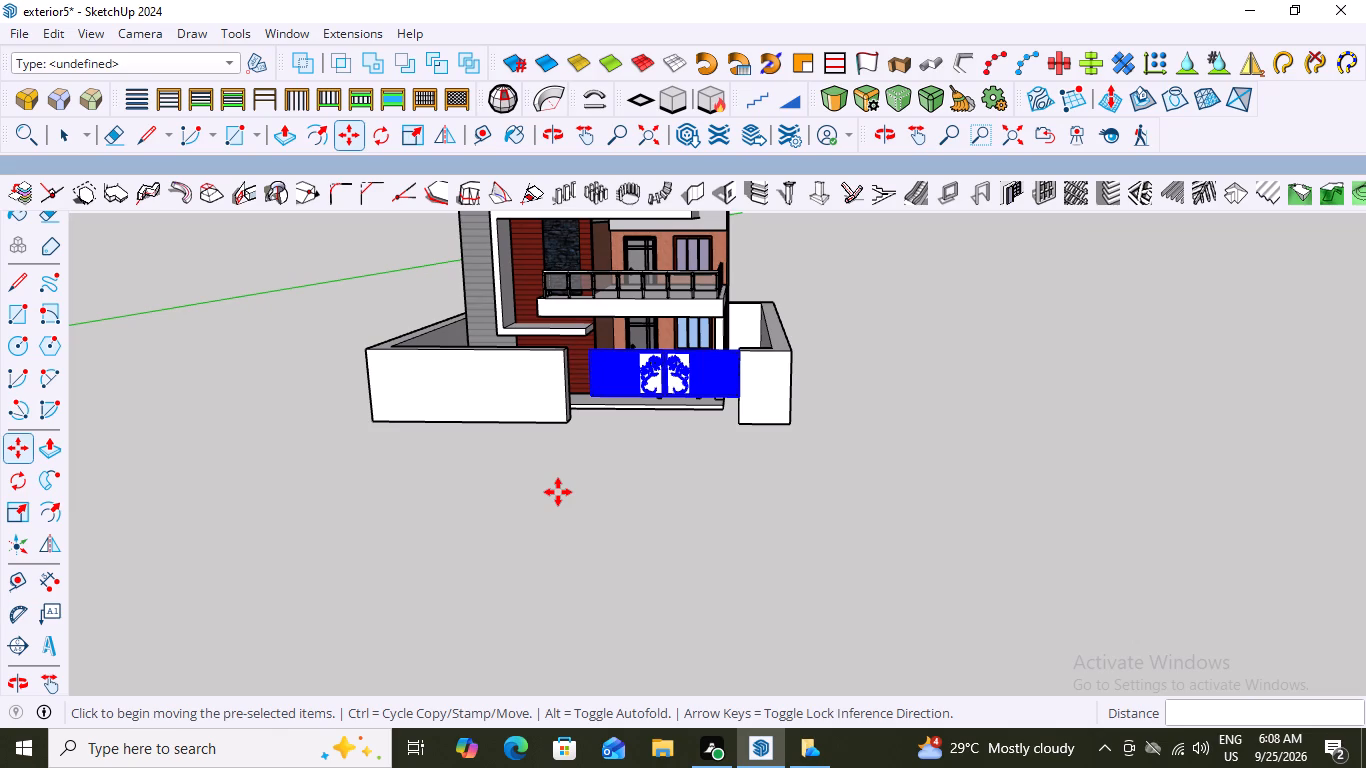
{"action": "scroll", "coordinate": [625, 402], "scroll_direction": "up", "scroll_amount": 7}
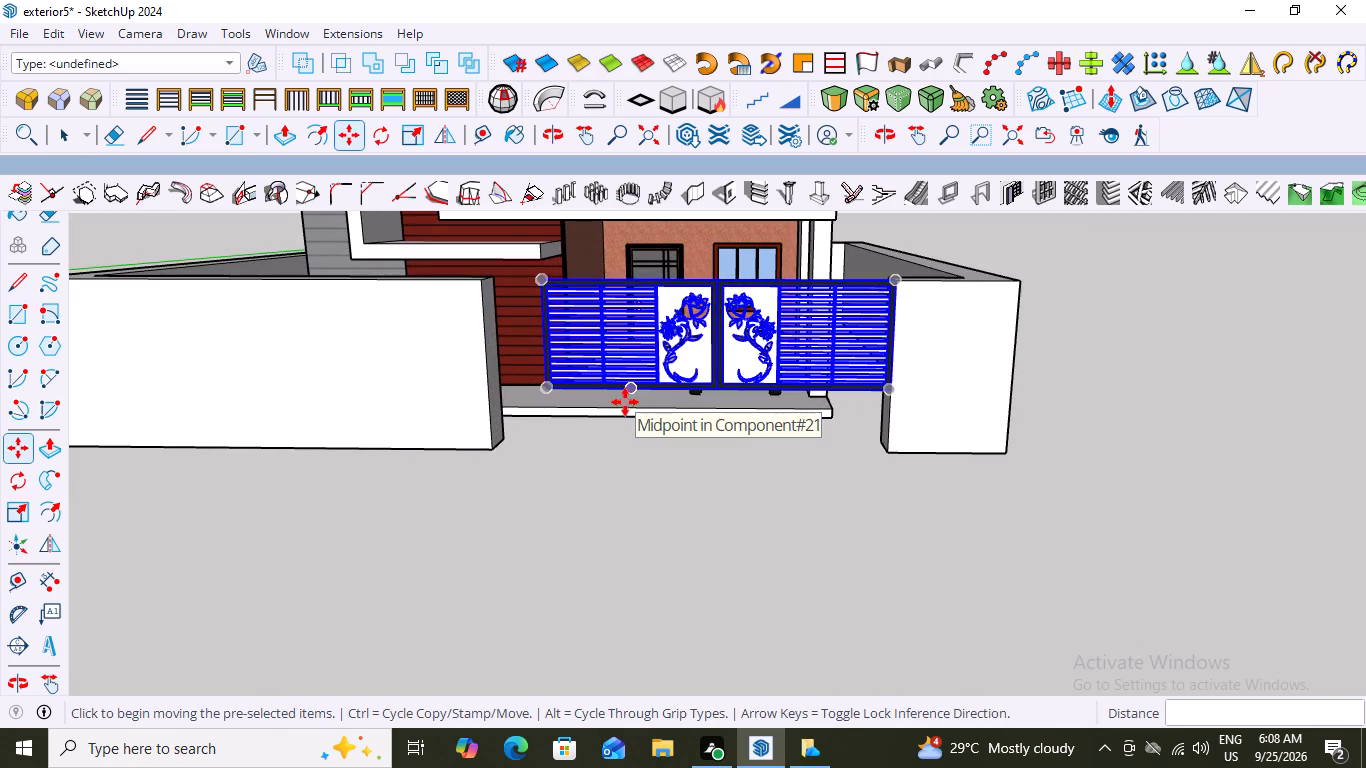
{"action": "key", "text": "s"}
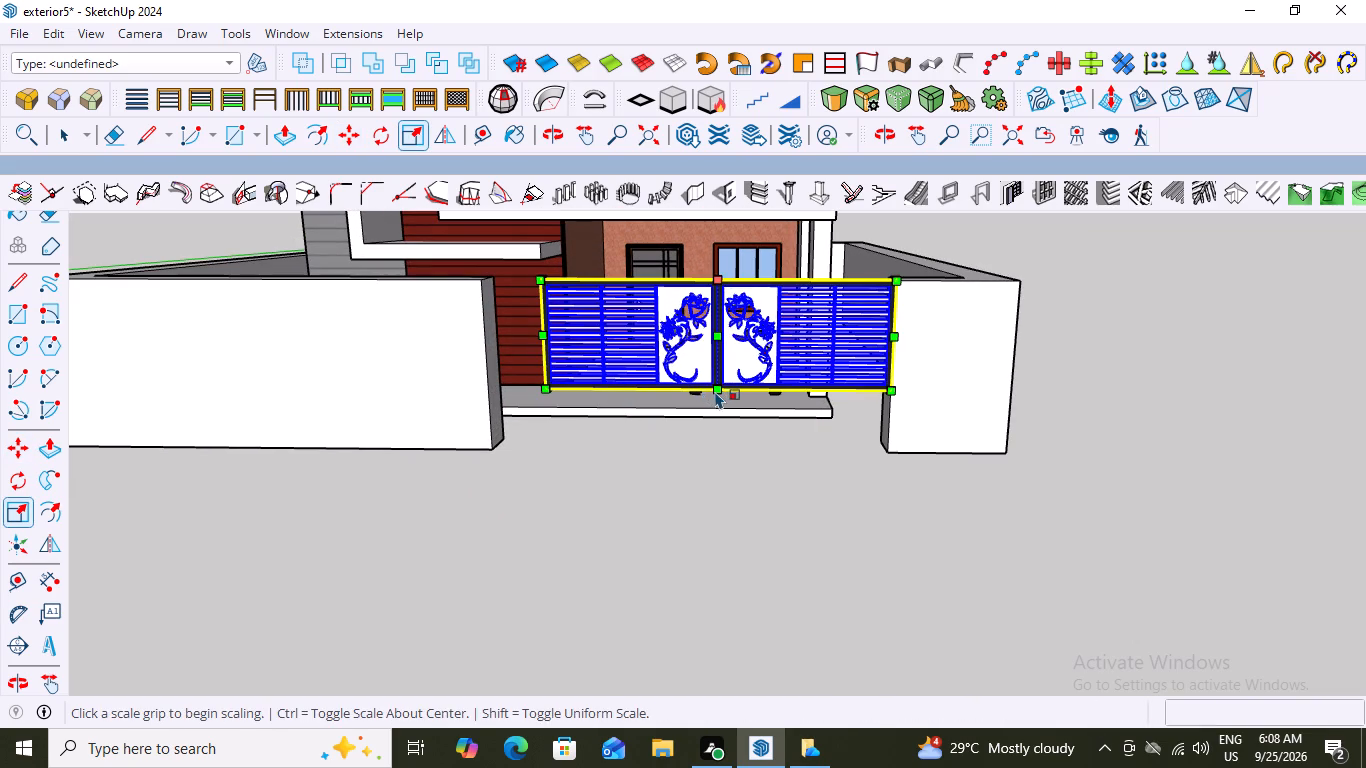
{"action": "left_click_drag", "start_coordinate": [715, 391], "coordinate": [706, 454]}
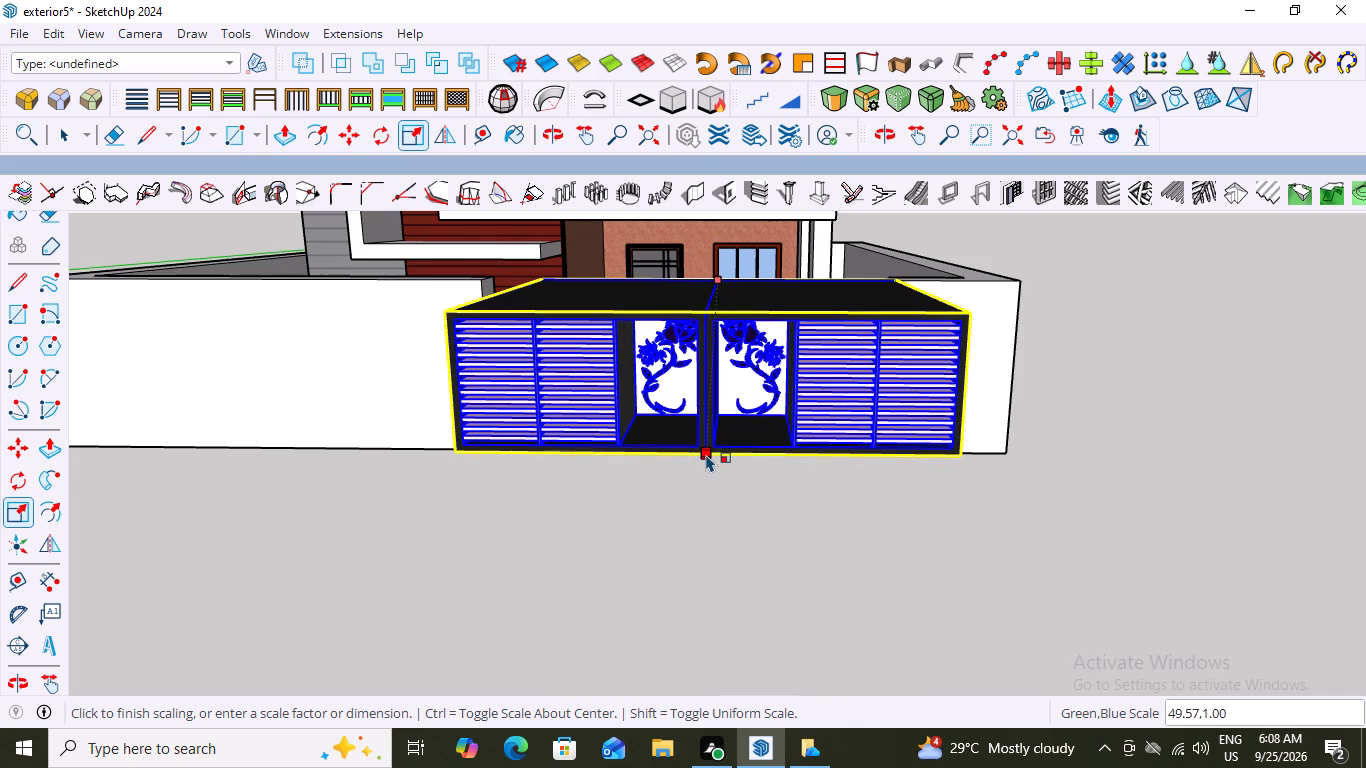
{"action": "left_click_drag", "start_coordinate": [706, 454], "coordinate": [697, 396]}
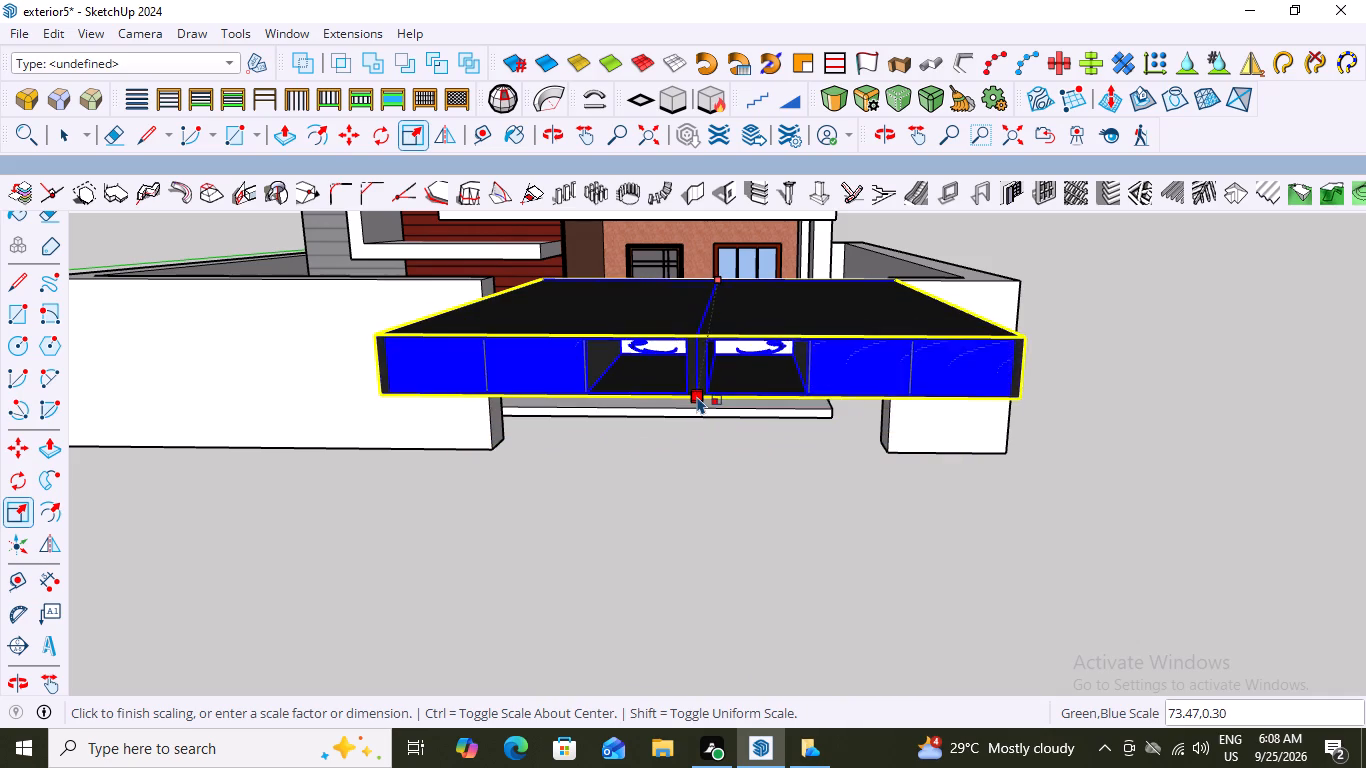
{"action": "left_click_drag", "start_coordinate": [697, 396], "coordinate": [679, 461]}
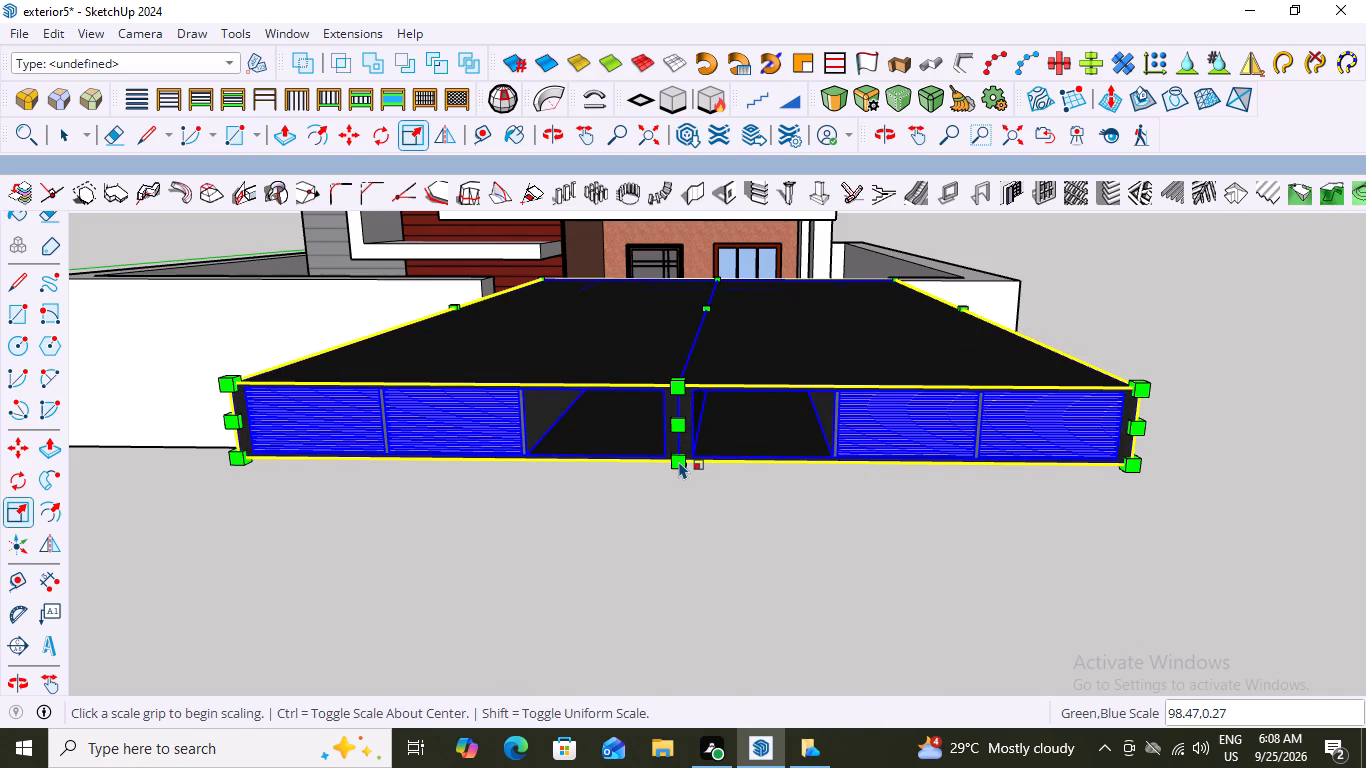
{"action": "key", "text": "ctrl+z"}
Scale the gate downward from its bottom centre grip so its lower edge reaches the base of the front boundary wall.
{"action": "scroll", "coordinate": [737, 387], "scroll_direction": "up", "scroll_amount": 3}
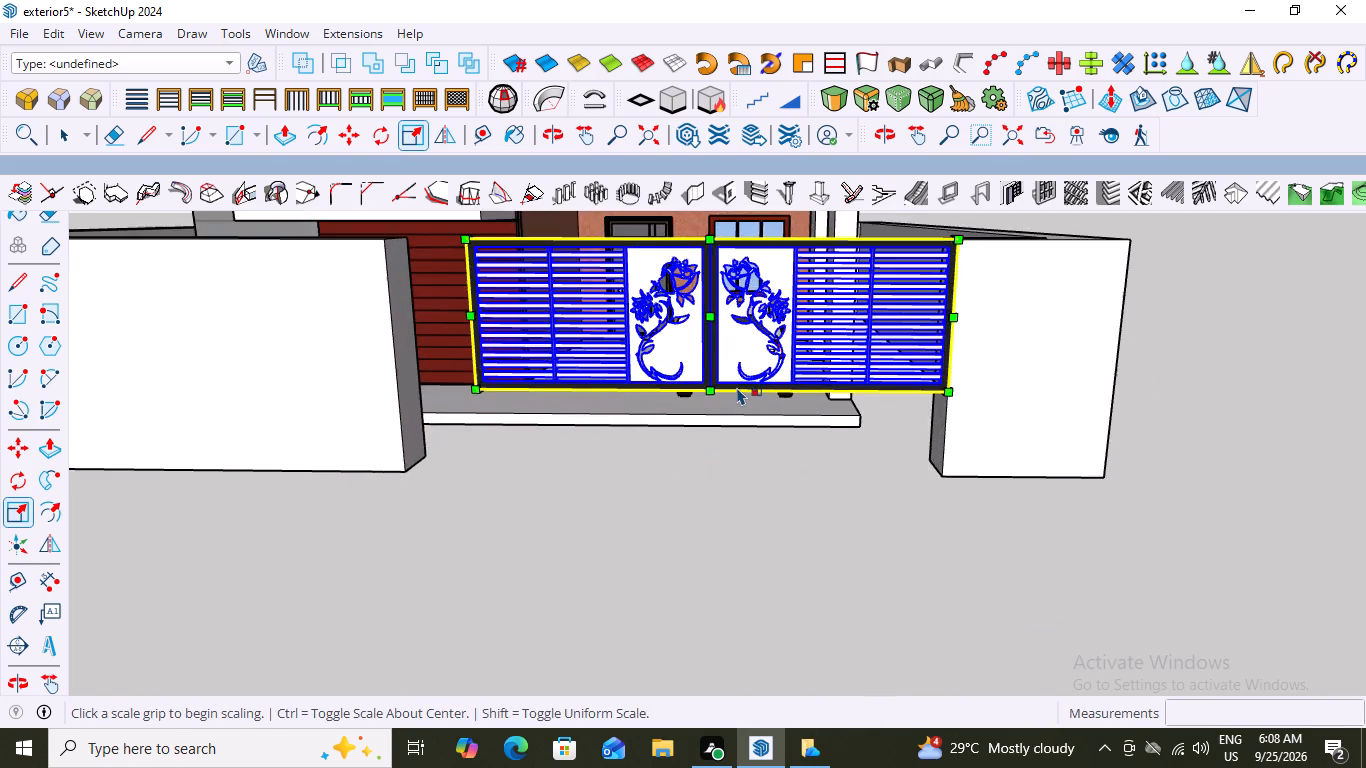
{"action": "scroll", "coordinate": [737, 387], "scroll_direction": "up", "scroll_amount": 3}
{"action": "middle_click_drag", "start_coordinate": [719, 407], "coordinate": [752, 300]}
{"action": "scroll", "coordinate": [720, 362], "scroll_direction": "down", "scroll_amount": 2}
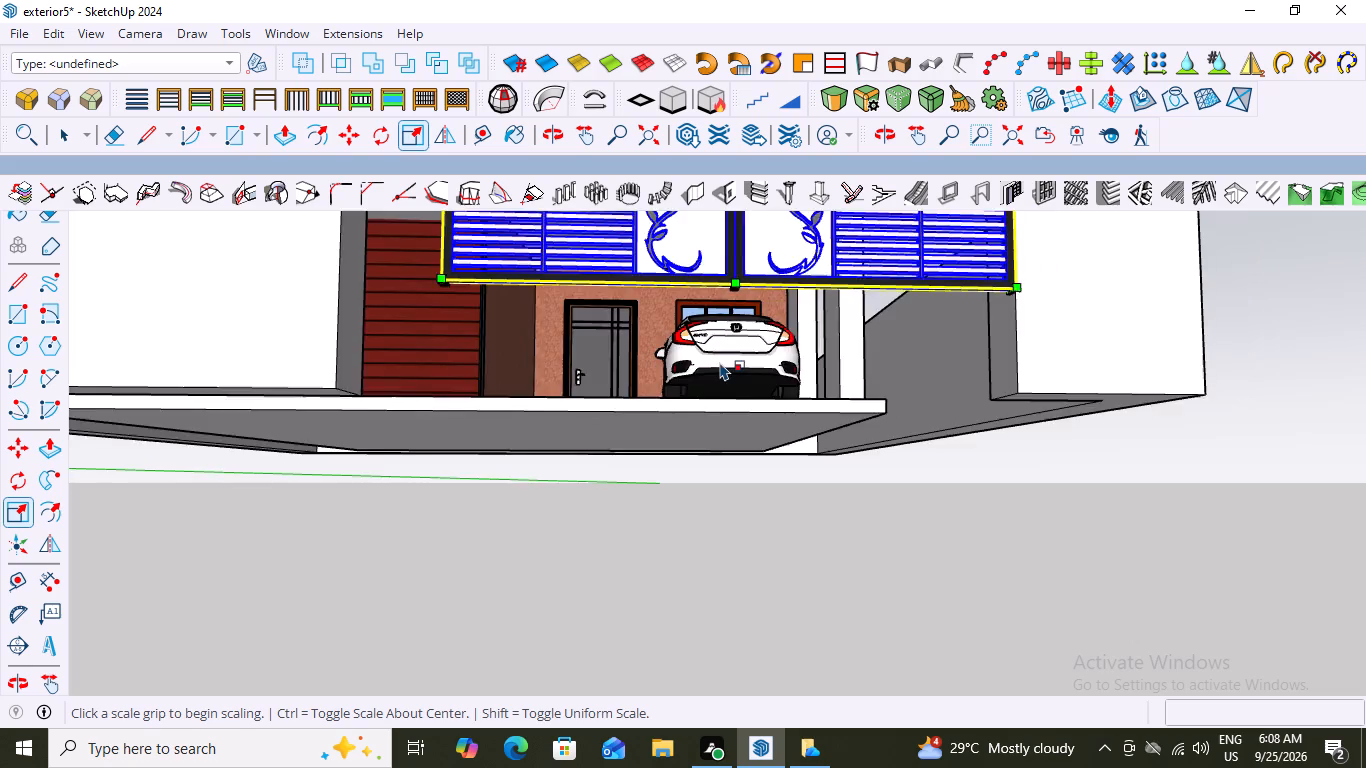
{"action": "scroll", "coordinate": [720, 362], "scroll_direction": "down", "scroll_amount": 13}
{"action": "scroll", "coordinate": [718, 338], "scroll_direction": "up", "scroll_amount": 9}
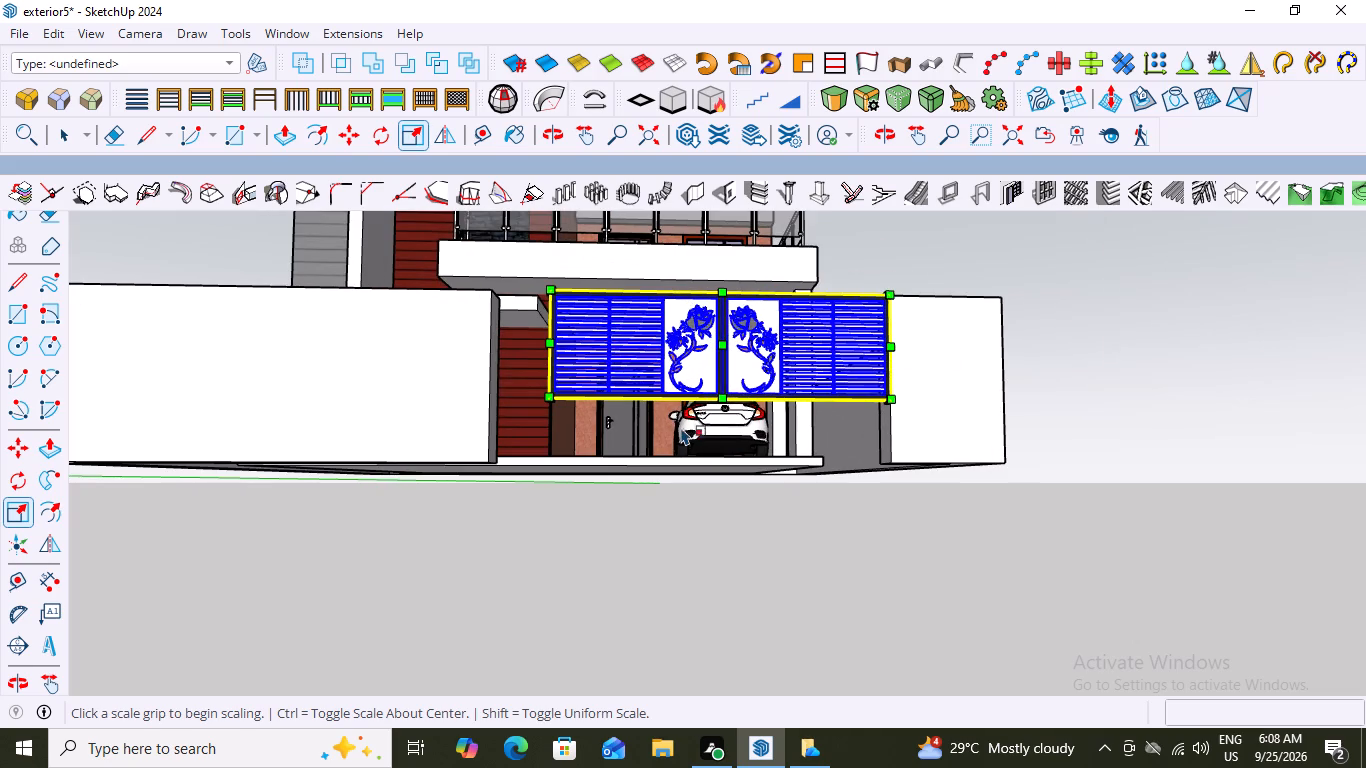
{"action": "left_click_drag", "start_coordinate": [722, 396], "coordinate": [720, 437]}
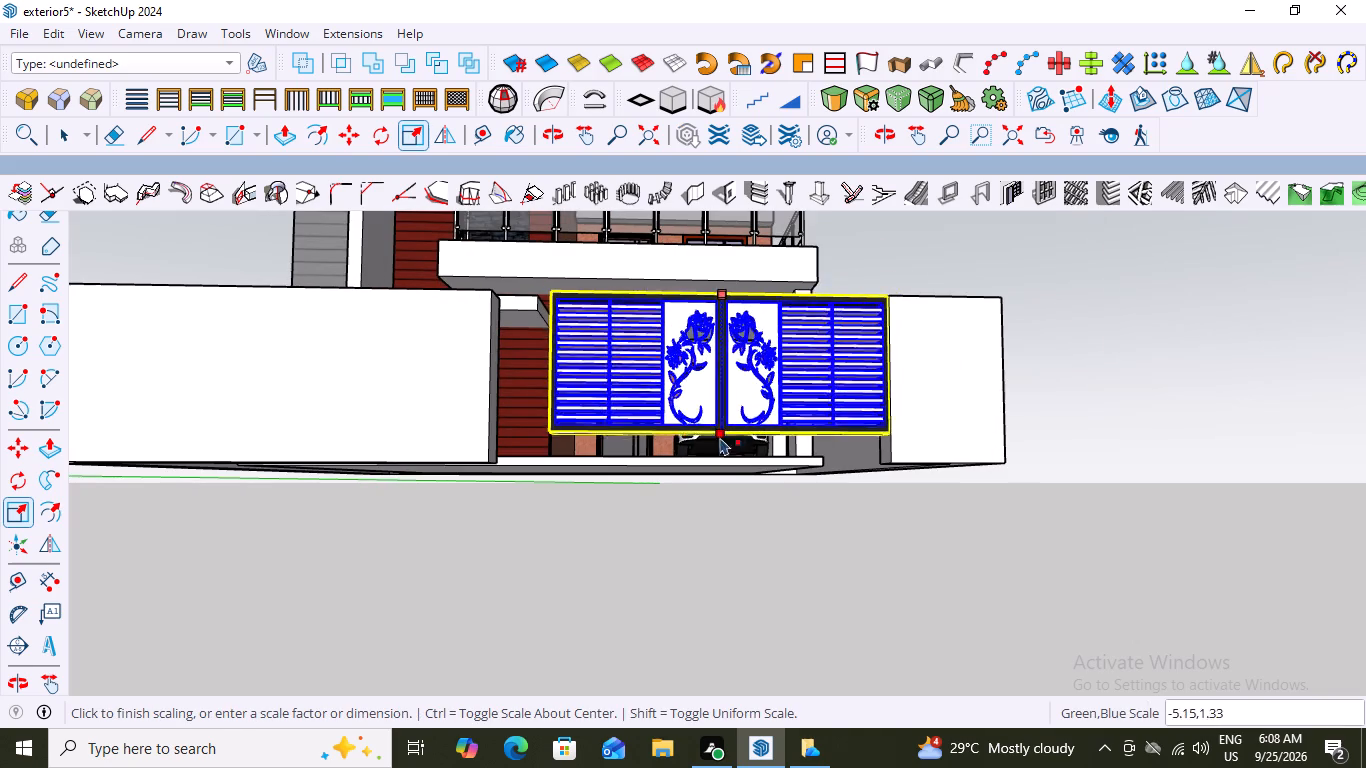
{"action": "left_click_drag", "start_coordinate": [720, 437], "coordinate": [718, 471]}
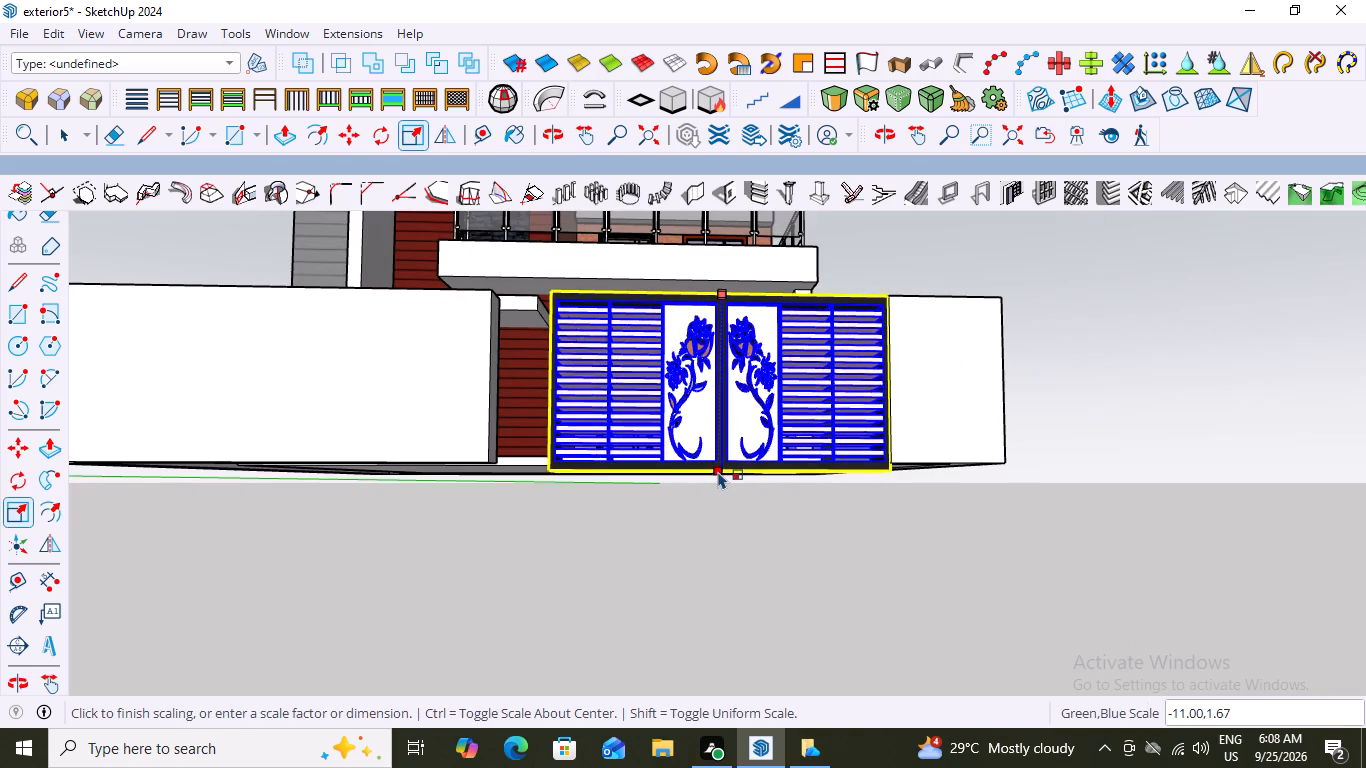
{"action": "left_click_drag", "start_coordinate": [718, 471], "coordinate": [725, 444]}
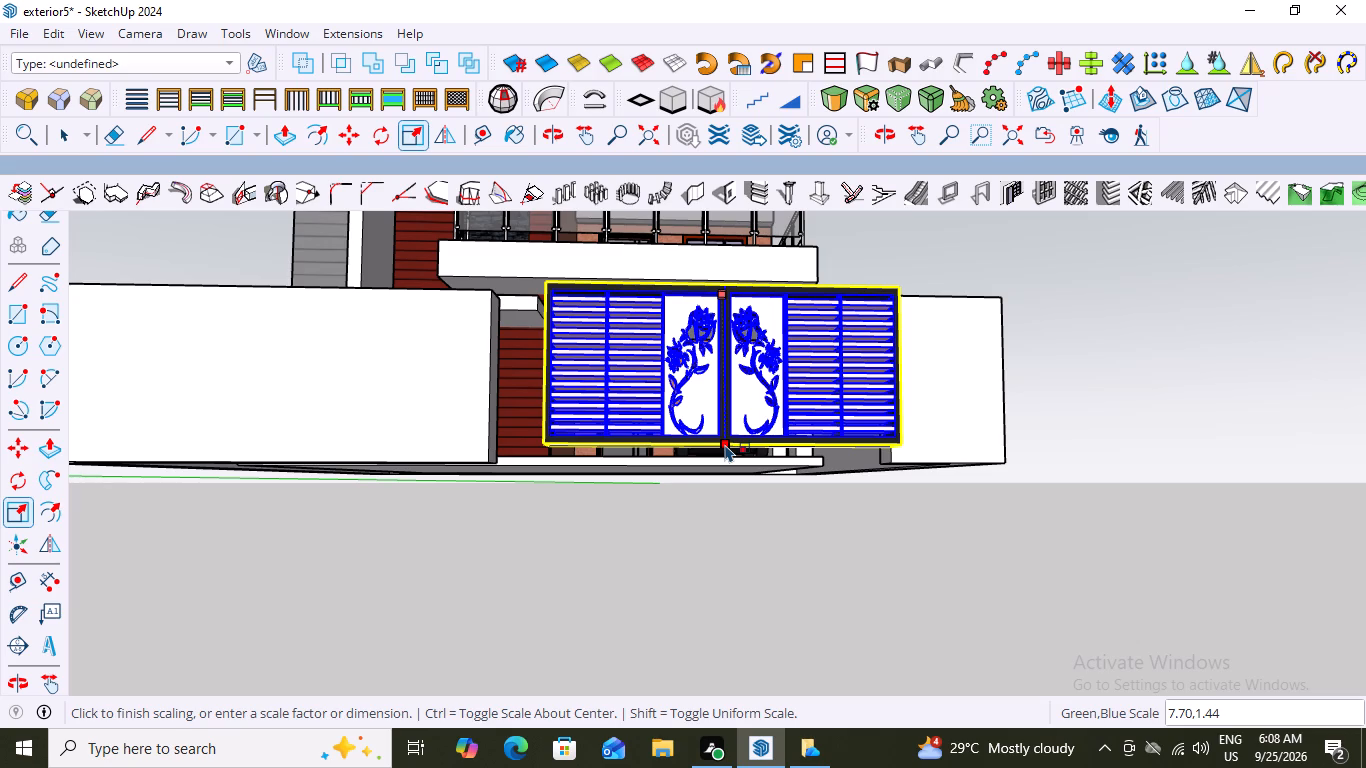
{"action": "left_click_drag", "start_coordinate": [725, 444], "coordinate": [723, 465]}
Move the gate inward by its top back corner about 1' 1 13/16" along the end edge of the shorter front boundary wall.
{"action": "middle_click_drag", "start_coordinate": [547, 494], "coordinate": [560, 506]}
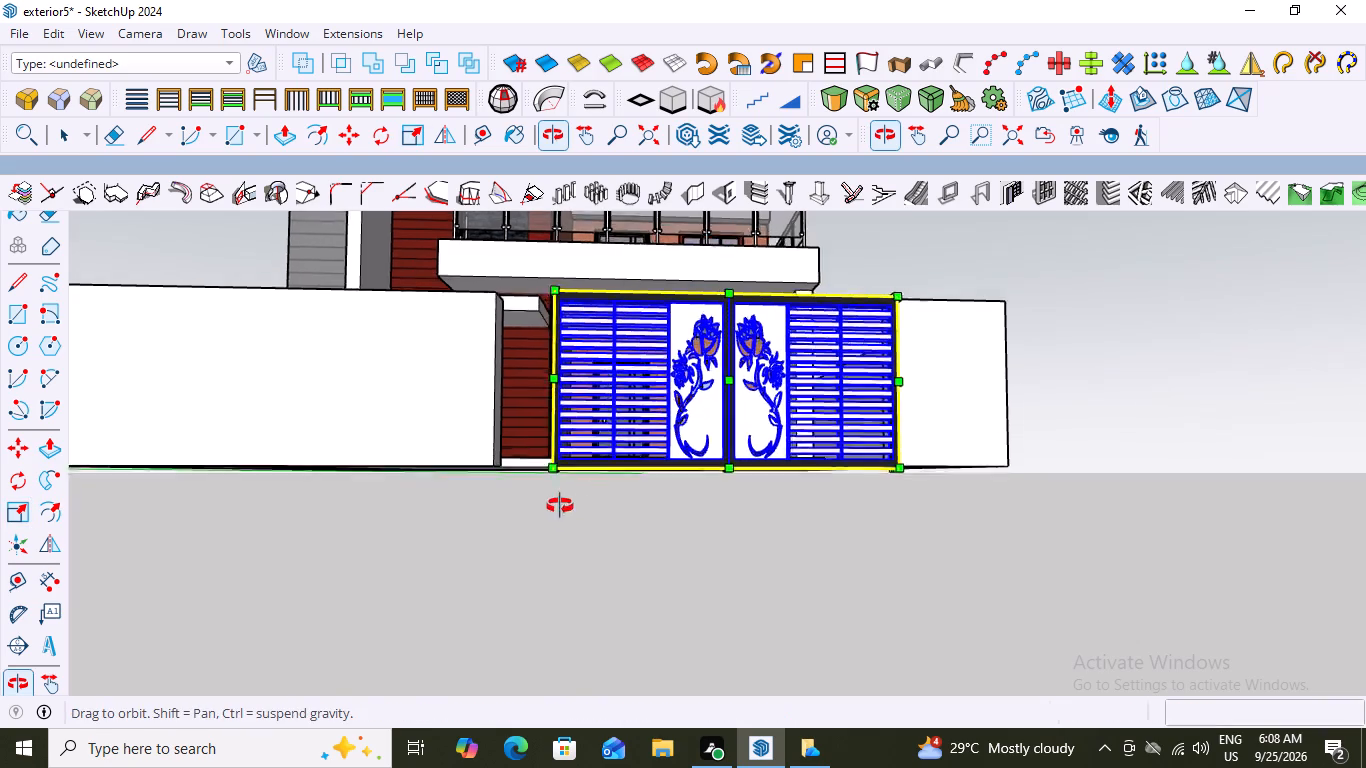
{"action": "middle_click_drag", "start_coordinate": [560, 506], "coordinate": [577, 557]}
{"action": "scroll", "coordinate": [544, 533], "scroll_direction": "up", "scroll_amount": 5}
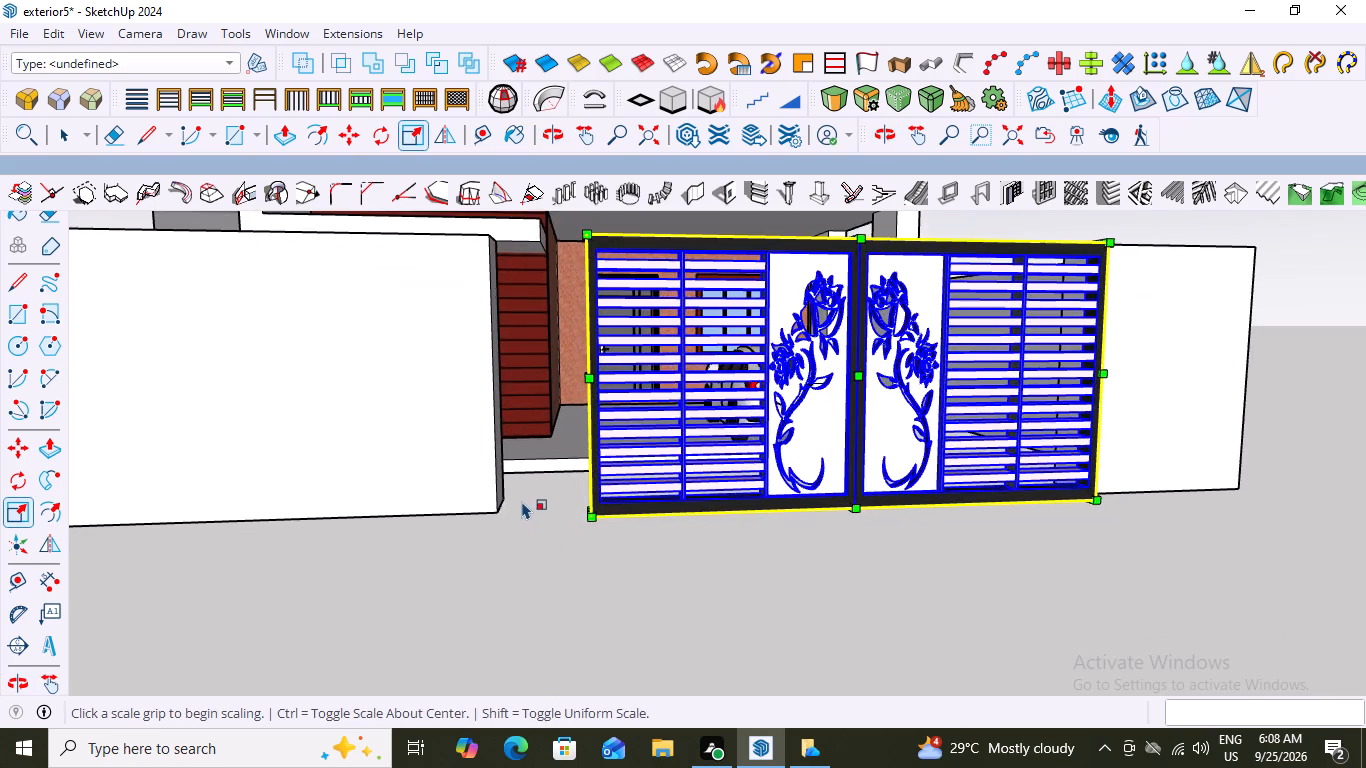
{"action": "middle_click_drag", "start_coordinate": [529, 497], "coordinate": [728, 659]}
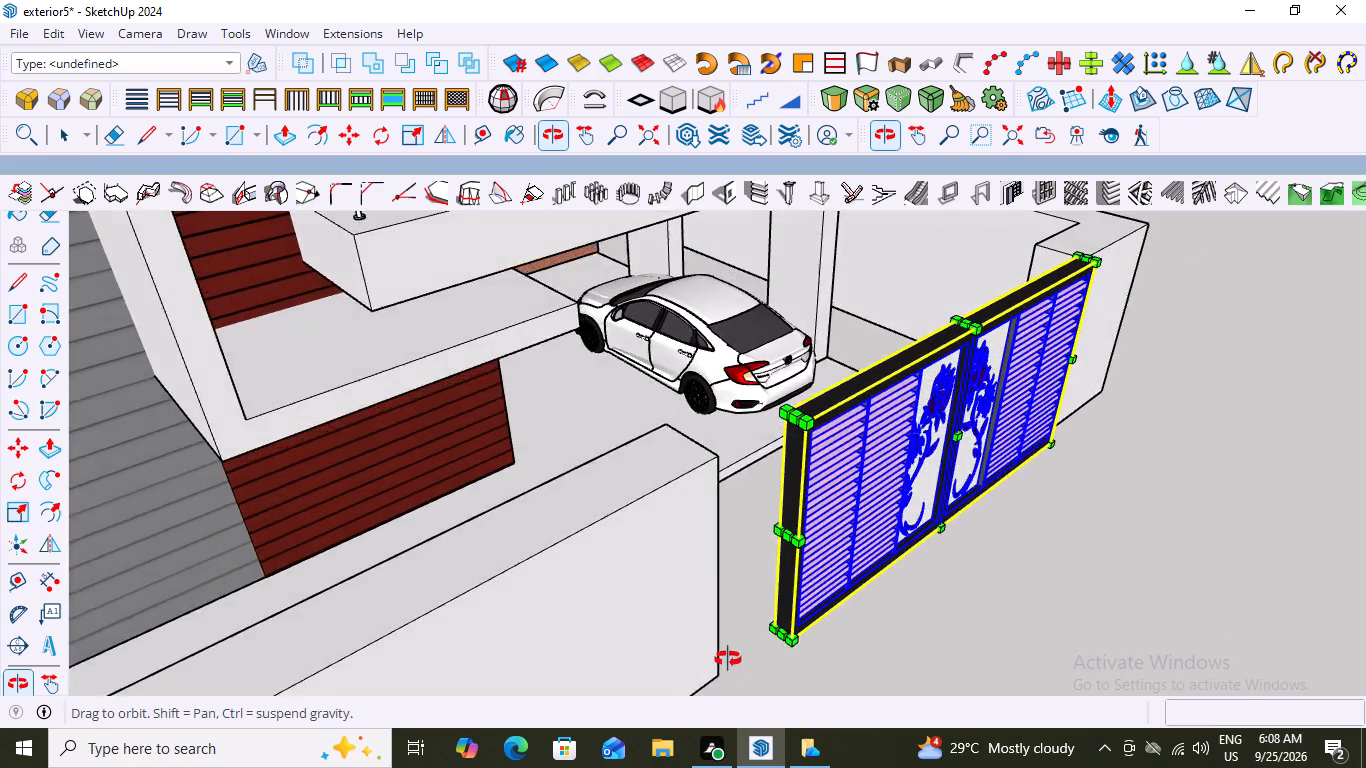
{"action": "middle_click_drag", "start_coordinate": [728, 659], "coordinate": [721, 662]}
{"action": "scroll", "coordinate": [723, 661], "scroll_direction": "down", "scroll_amount": 3}
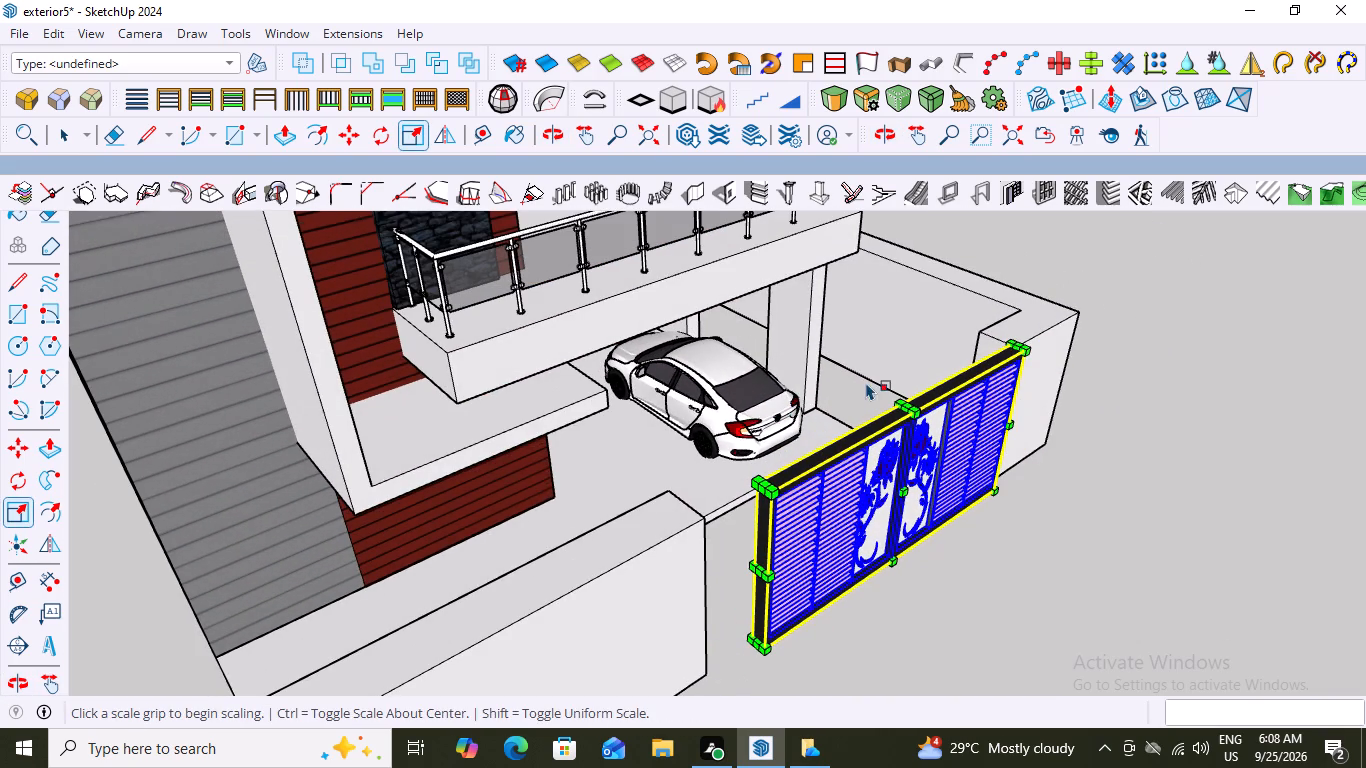
{"action": "middle_click_drag", "start_coordinate": [859, 358], "coordinate": [956, 429]}
{"action": "scroll", "coordinate": [987, 326], "scroll_direction": "up", "scroll_amount": 6}
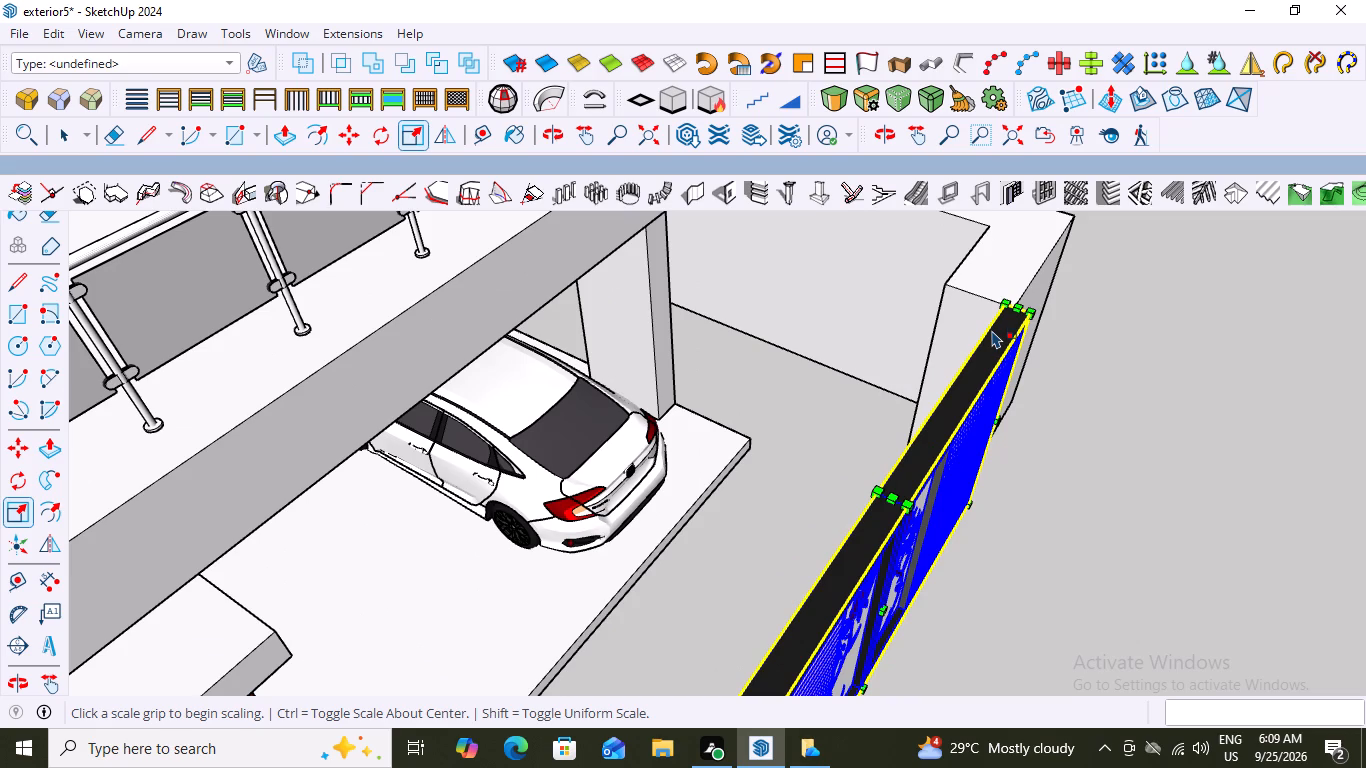
{"action": "key", "text": "m"}
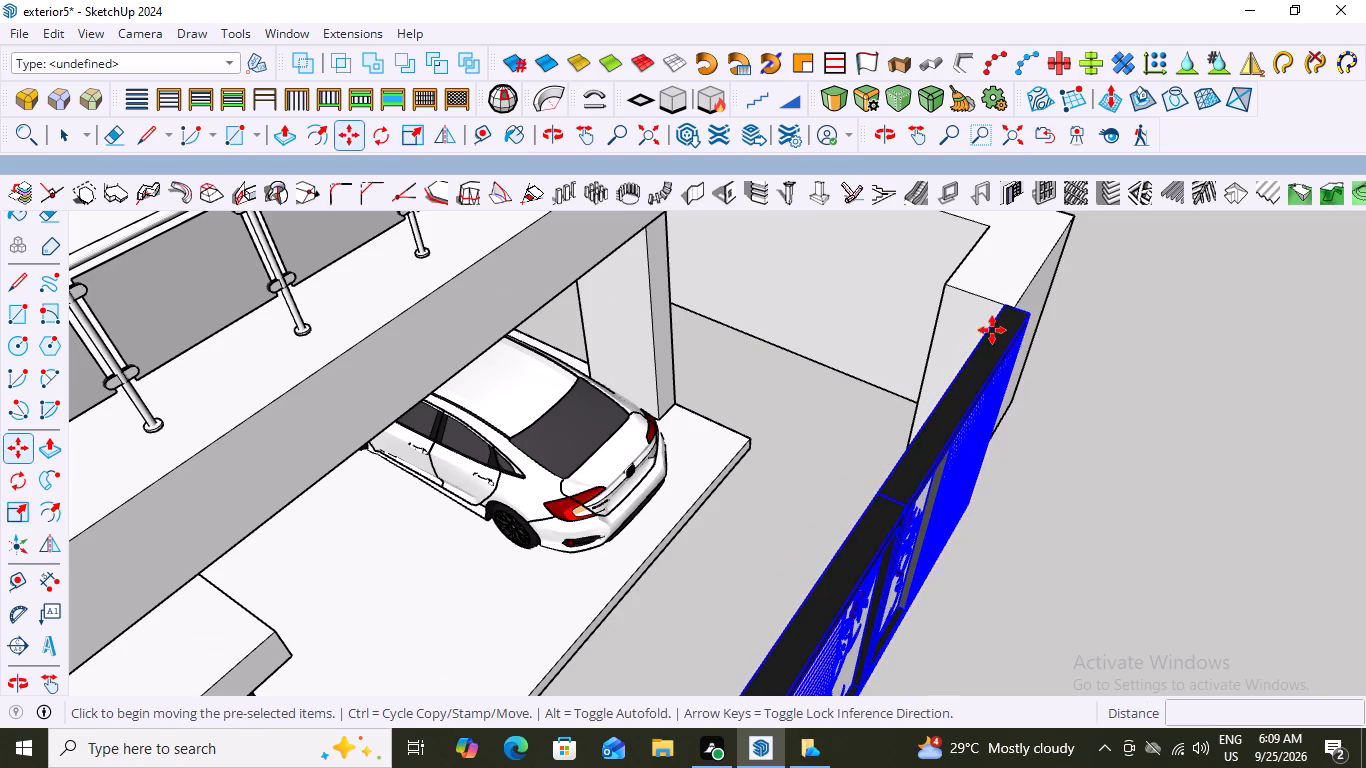
{"action": "left_click", "coordinate": [1008, 305]}
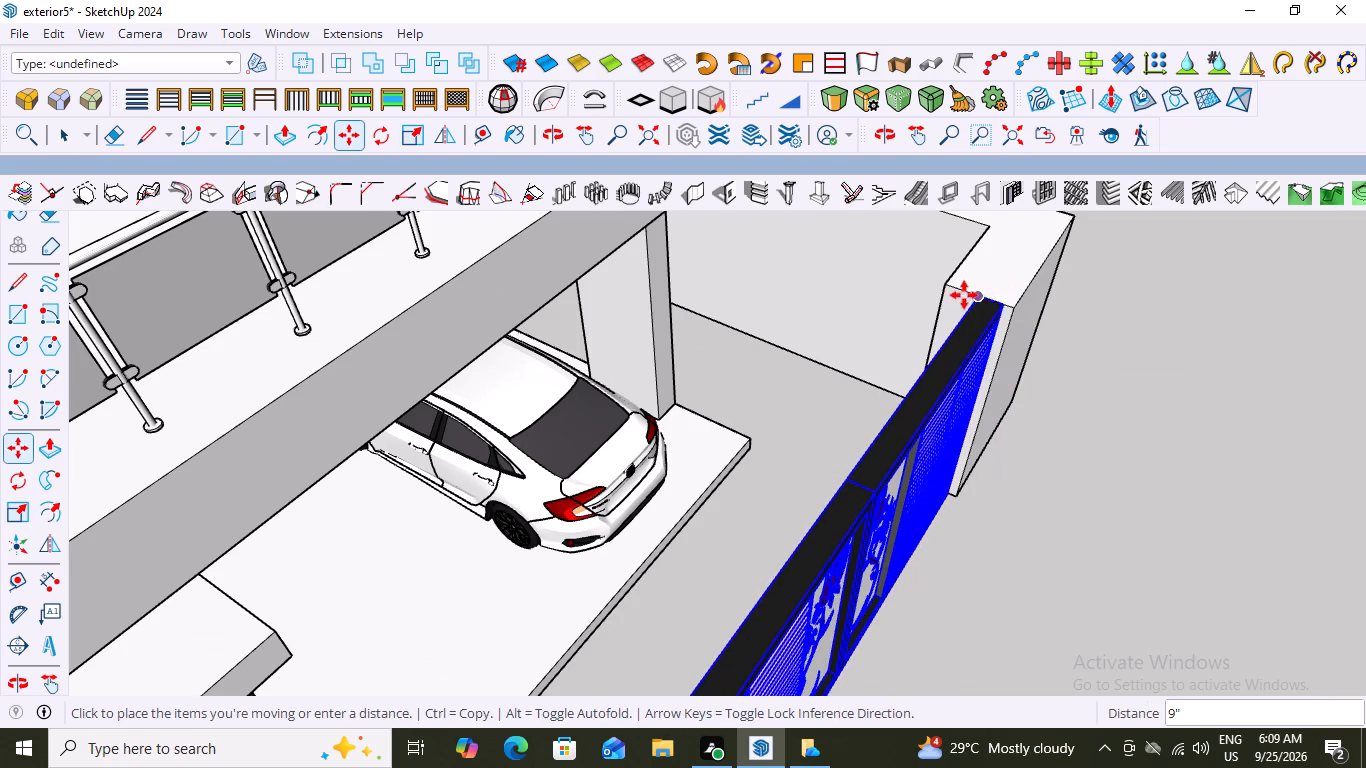
{"action": "scroll", "coordinate": [963, 297], "scroll_direction": "up", "scroll_amount": 5}
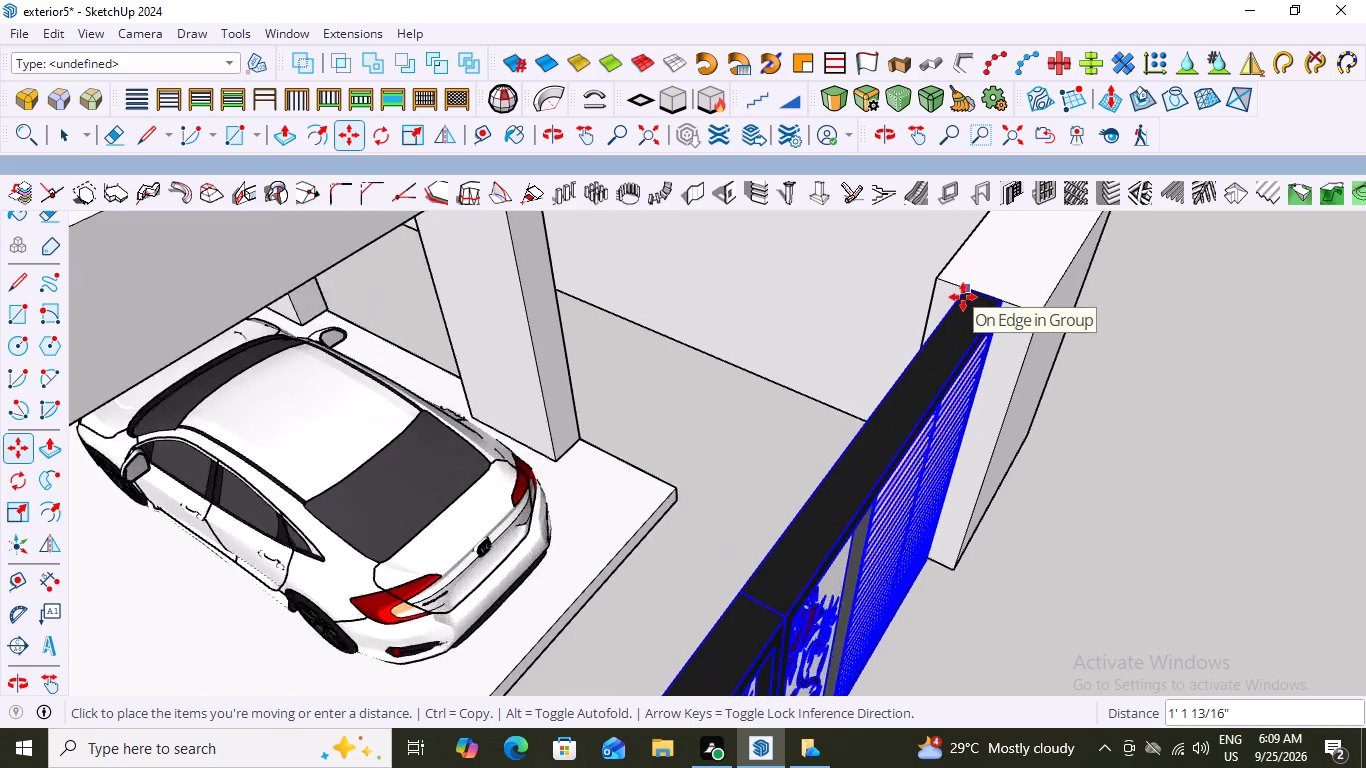
{"action": "scroll", "coordinate": [963, 297], "scroll_direction": "up", "scroll_amount": 2}
{"action": "left_click", "coordinate": [963, 297]}
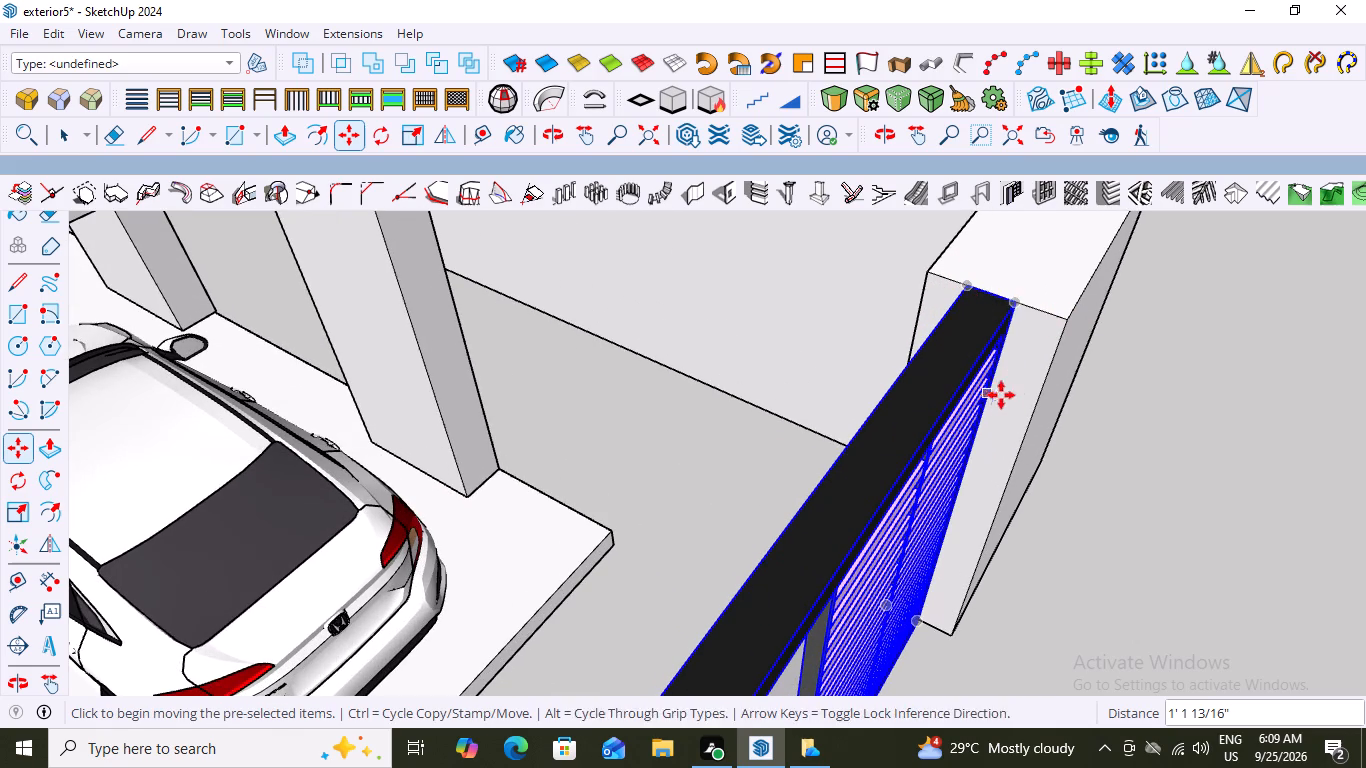
{"action": "key", "text": "space"}
Examine how the moved gate sits against the shorter boundary wall from above, from the front and from underneath.
{"action": "scroll", "coordinate": [829, 326], "scroll_direction": "down", "scroll_amount": 12}
{"action": "middle_click_drag", "start_coordinate": [768, 395], "coordinate": [741, 383]}
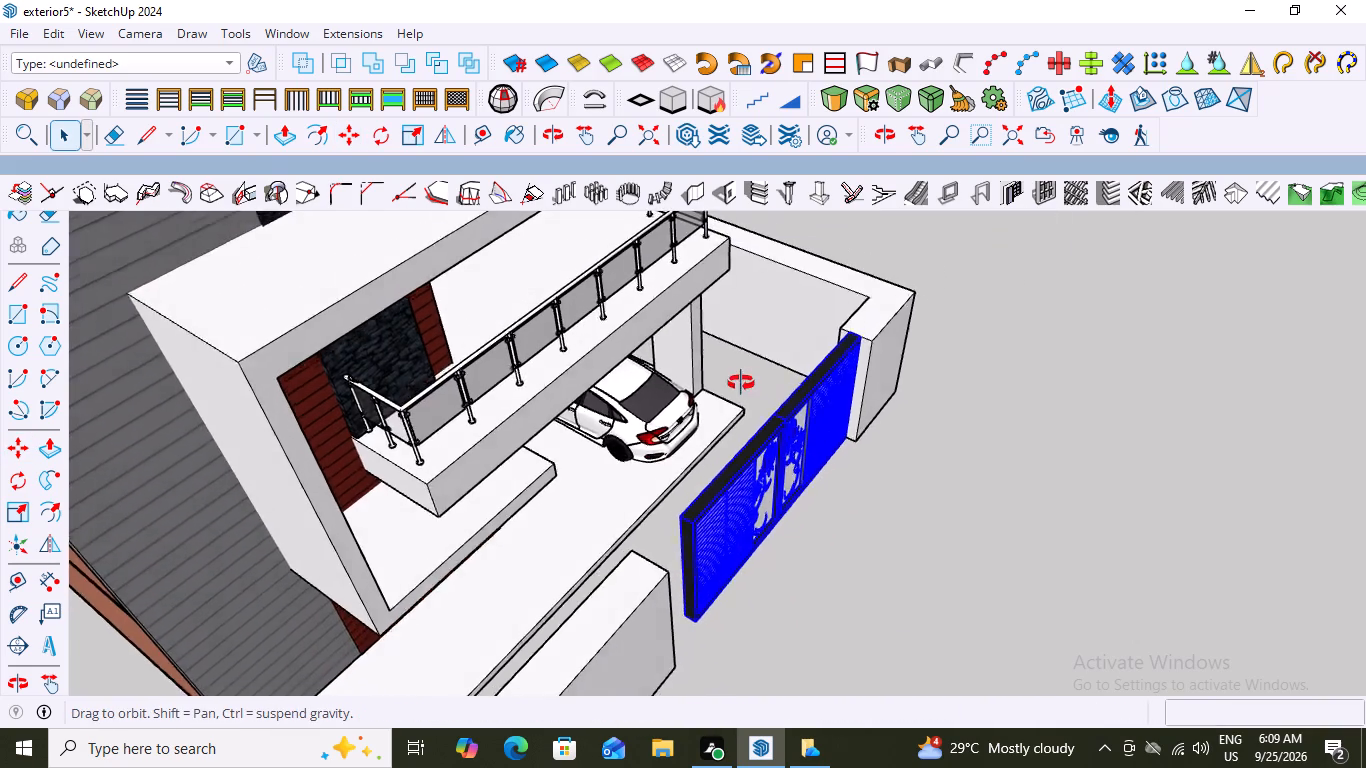
{"action": "middle_click_drag", "start_coordinate": [741, 383], "coordinate": [648, 237]}
{"action": "scroll", "coordinate": [843, 518], "scroll_direction": "up", "scroll_amount": 2}
{"action": "middle_click_drag", "start_coordinate": [732, 520], "coordinate": [697, 510]}
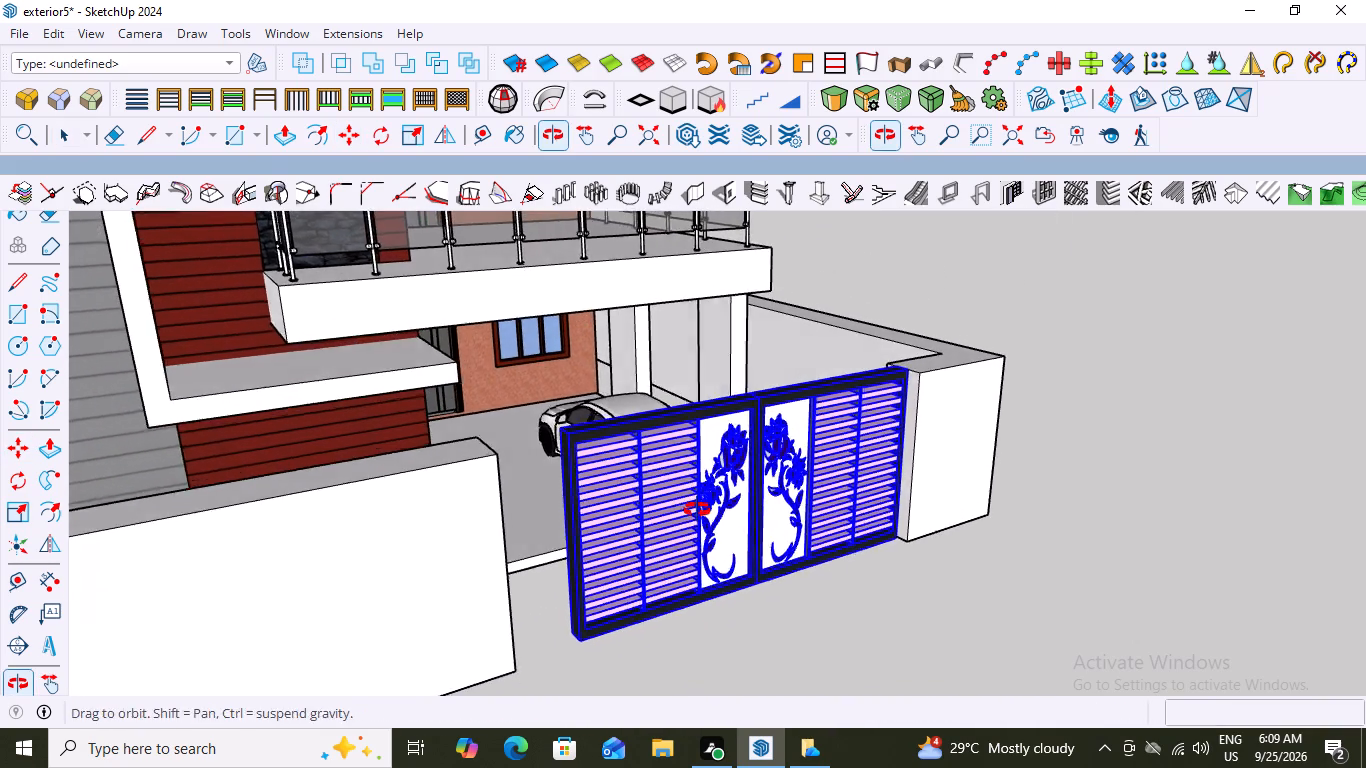
{"action": "middle_click_drag", "start_coordinate": [697, 510], "coordinate": [696, 509]}
{"action": "scroll", "coordinate": [862, 497], "scroll_direction": "down", "scroll_amount": 3}
{"action": "middle_click_drag", "start_coordinate": [857, 523], "coordinate": [730, 259]}
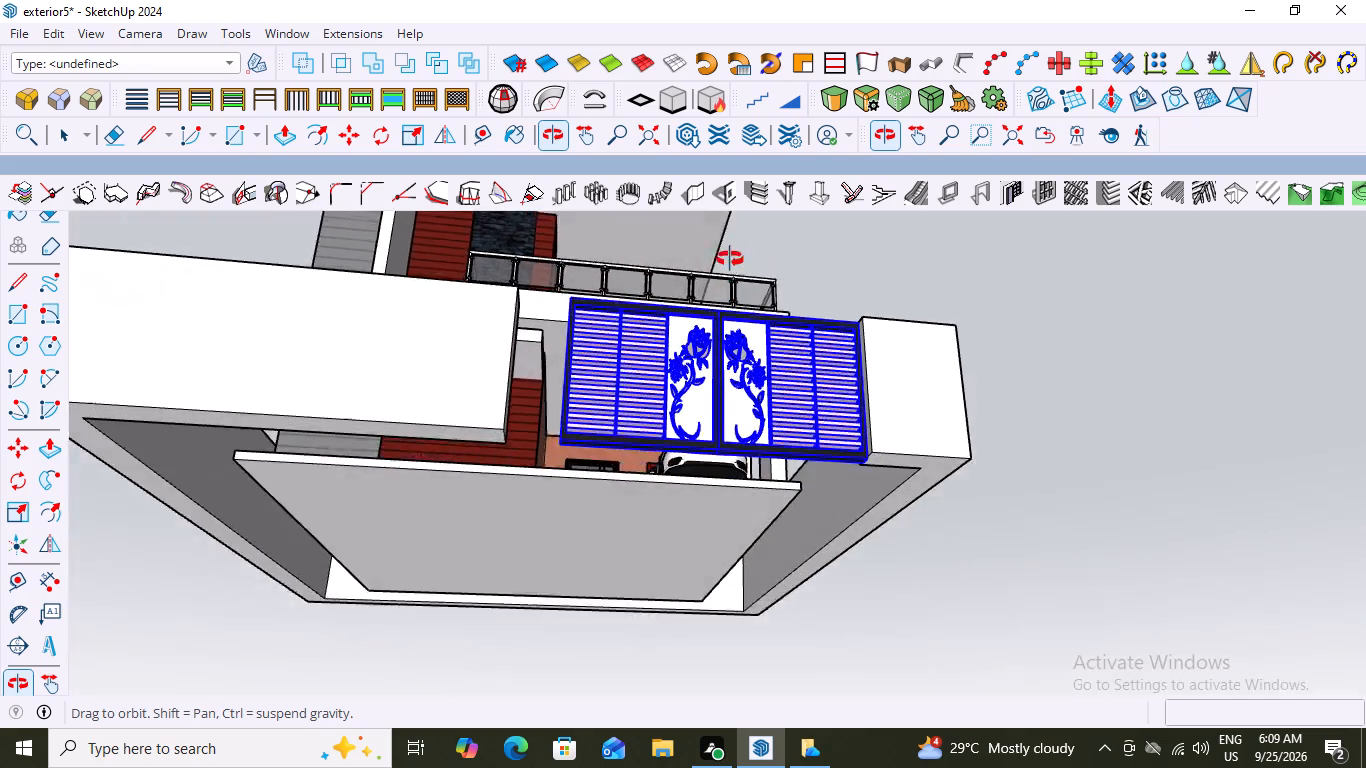
{"action": "middle_click_drag", "start_coordinate": [730, 259], "coordinate": [730, 197]}
{"action": "scroll", "coordinate": [875, 422], "scroll_direction": "up", "scroll_amount": 6}
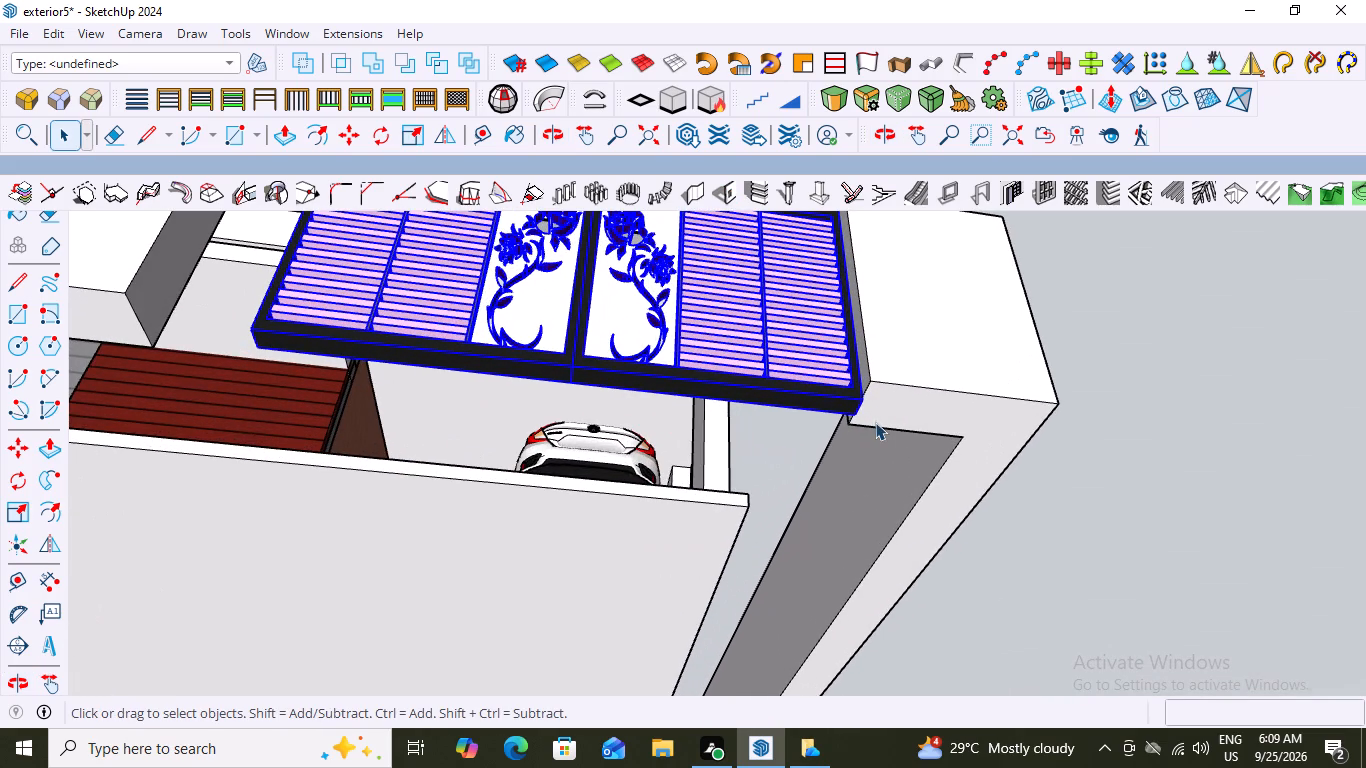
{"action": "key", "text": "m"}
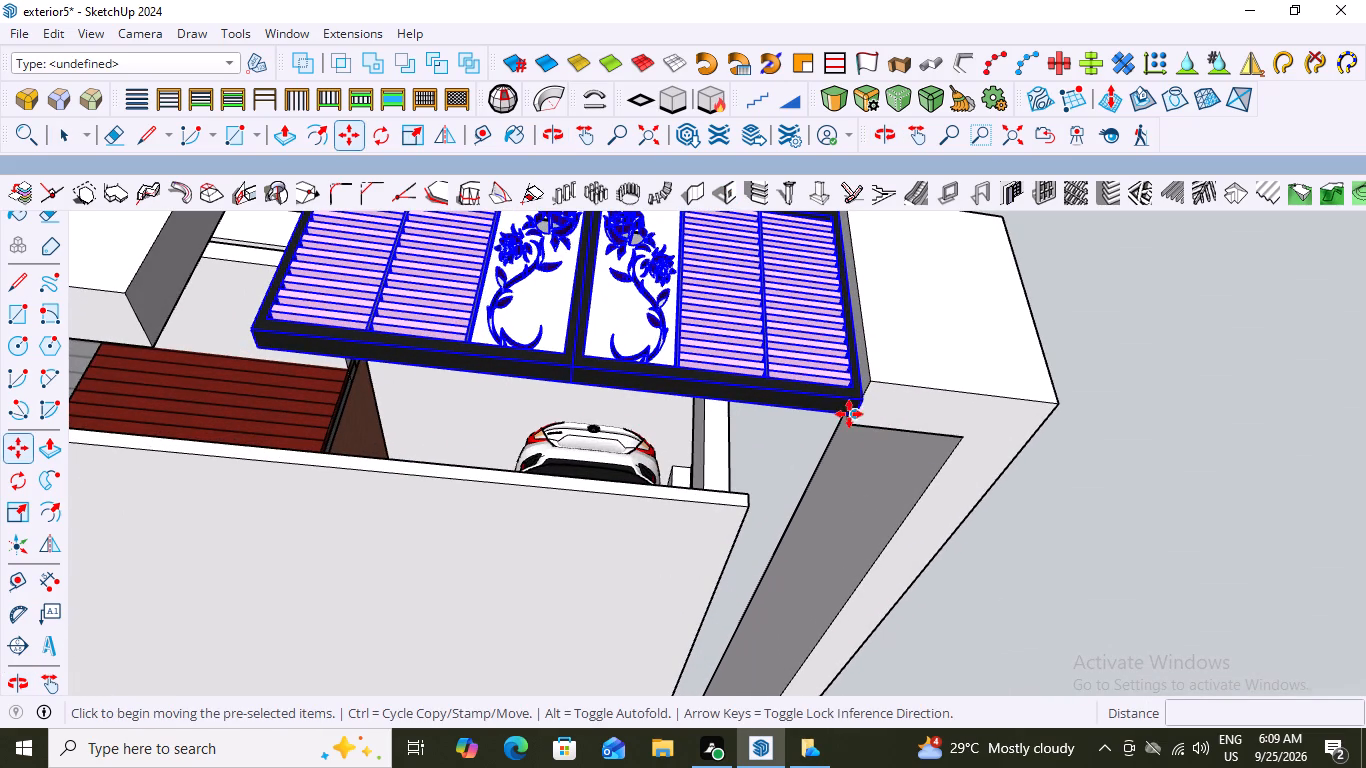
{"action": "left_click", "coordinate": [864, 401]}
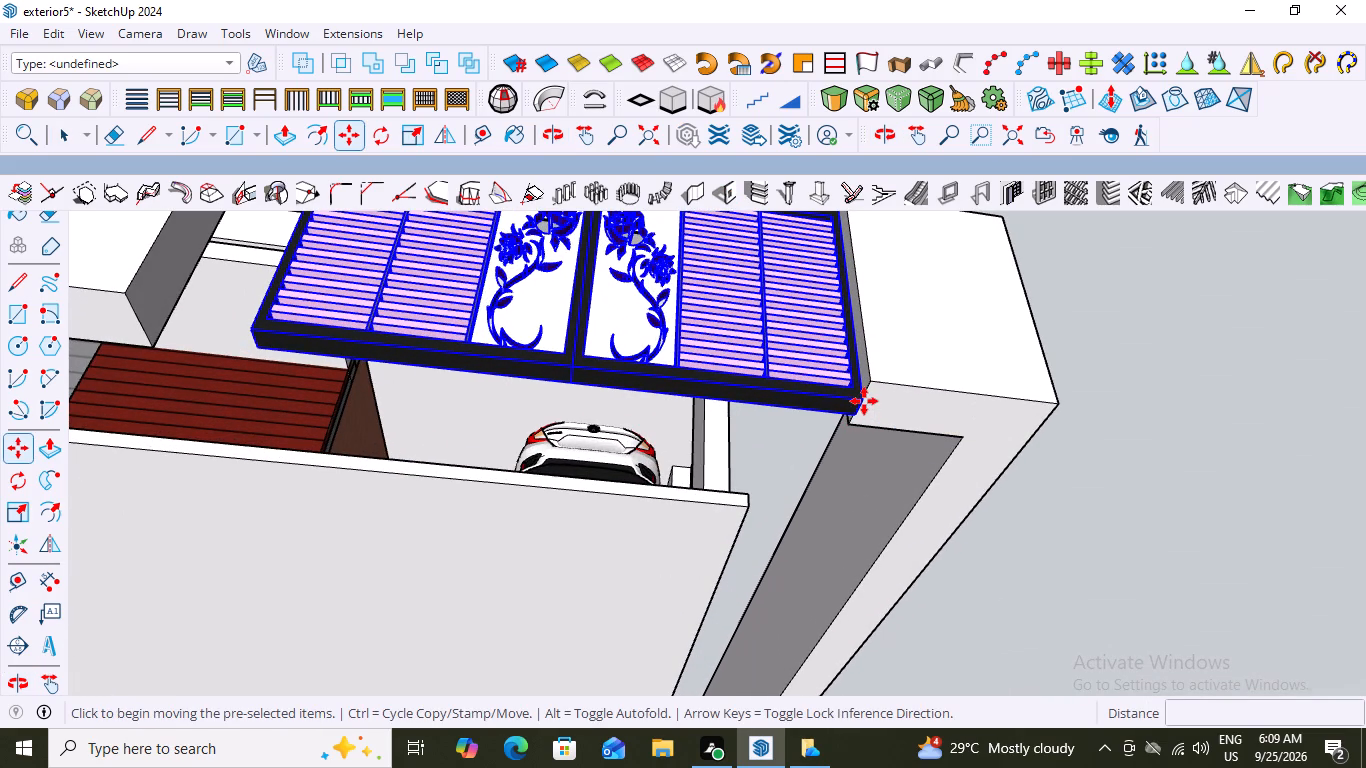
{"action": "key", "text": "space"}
Scale the gate slightly upward from its bottom grip at the shorter wall, about 1.00 in red and 0.99 in blue, and deselect it.
{"action": "key", "text": "s"}
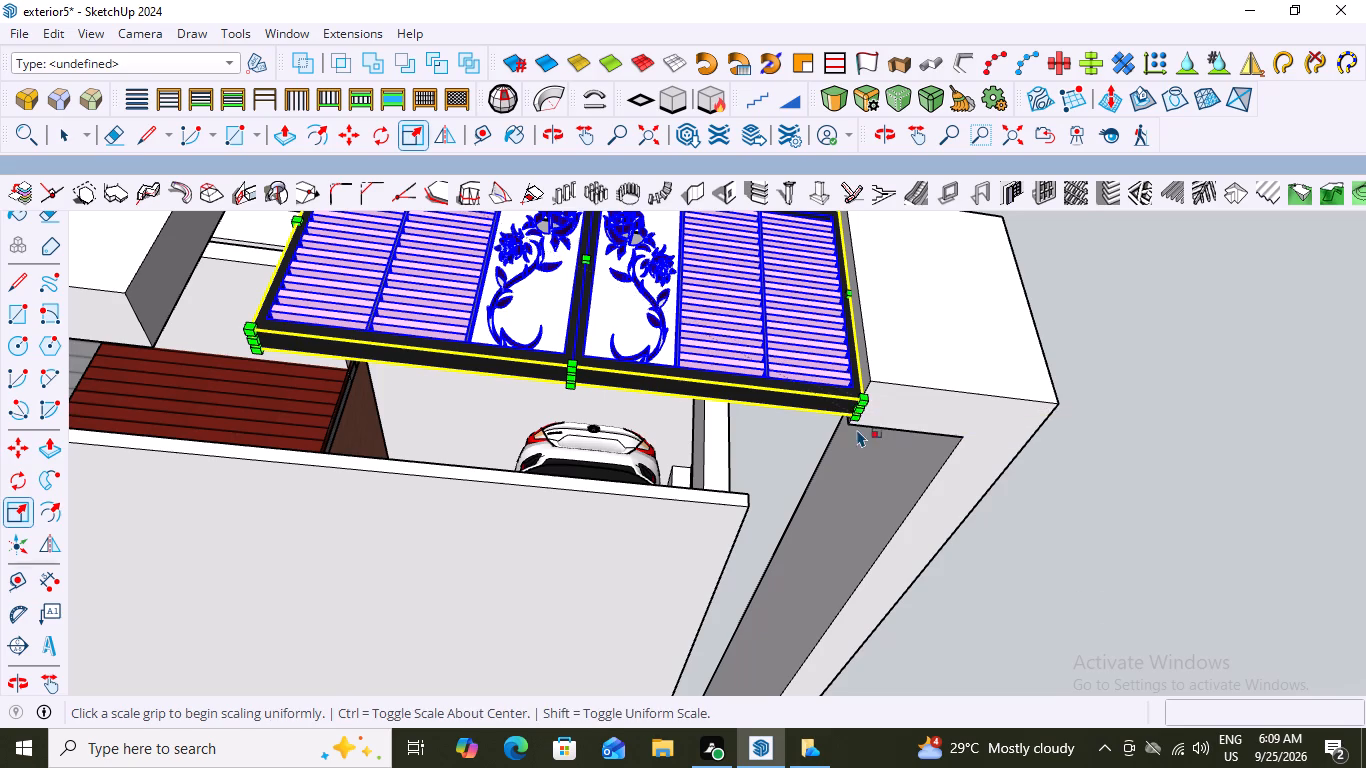
{"action": "scroll", "coordinate": [853, 420], "scroll_direction": "up", "scroll_amount": 8}
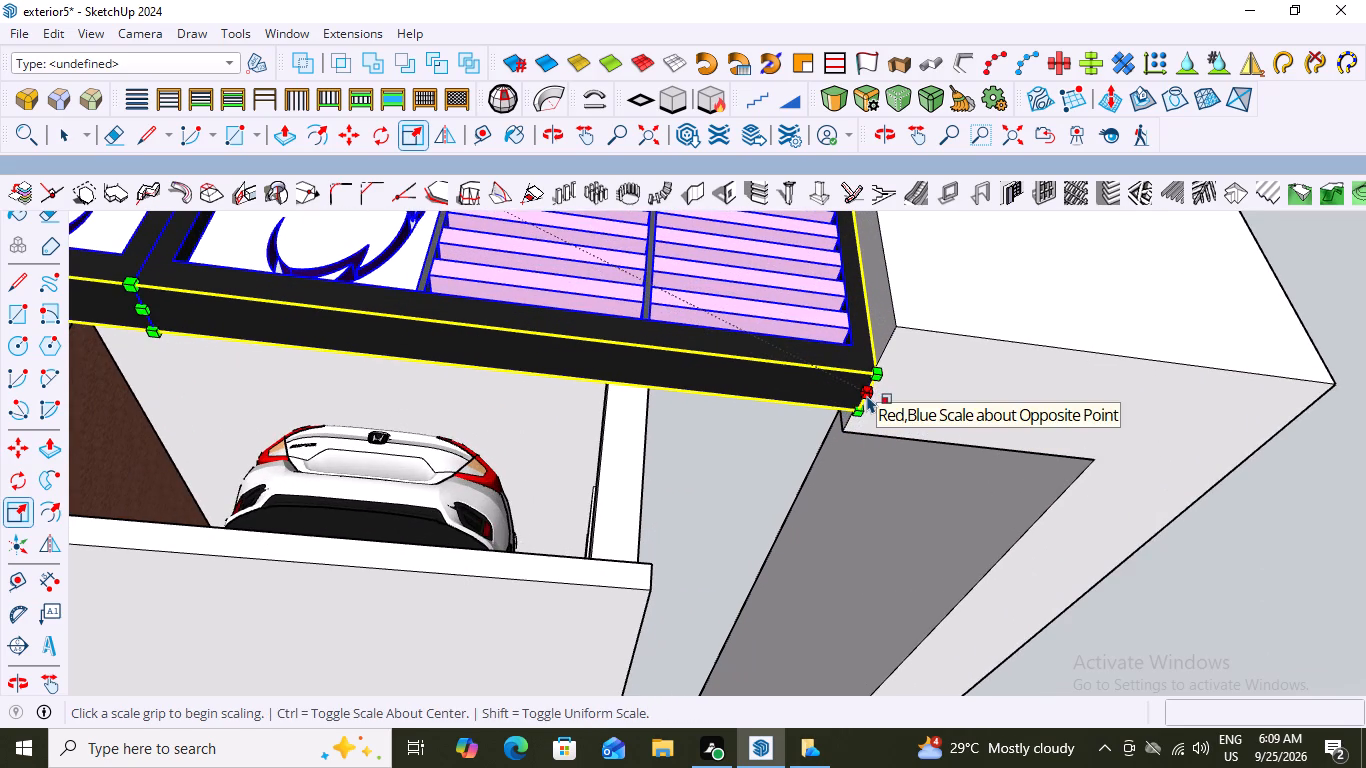
{"action": "left_click_drag", "start_coordinate": [867, 395], "coordinate": [868, 380]}
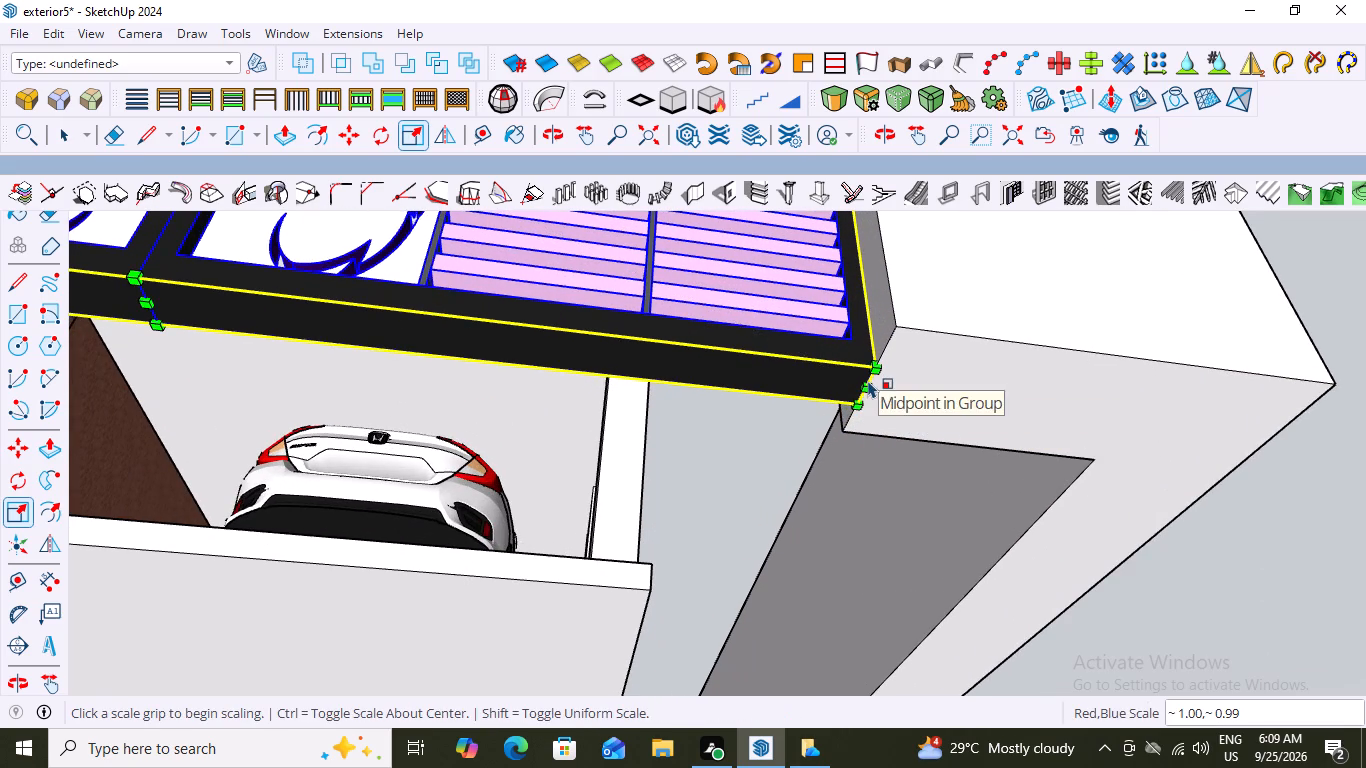
{"action": "key", "text": "space"}
{"action": "scroll", "coordinate": [746, 450], "scroll_direction": "down", "scroll_amount": 10}
{"action": "left_click", "coordinate": [1101, 370]}
Examine the fitted gate and the remaining gap to the longer front boundary wall from several angles around the house.
{"action": "middle_click_drag", "start_coordinate": [741, 393], "coordinate": [795, 565]}
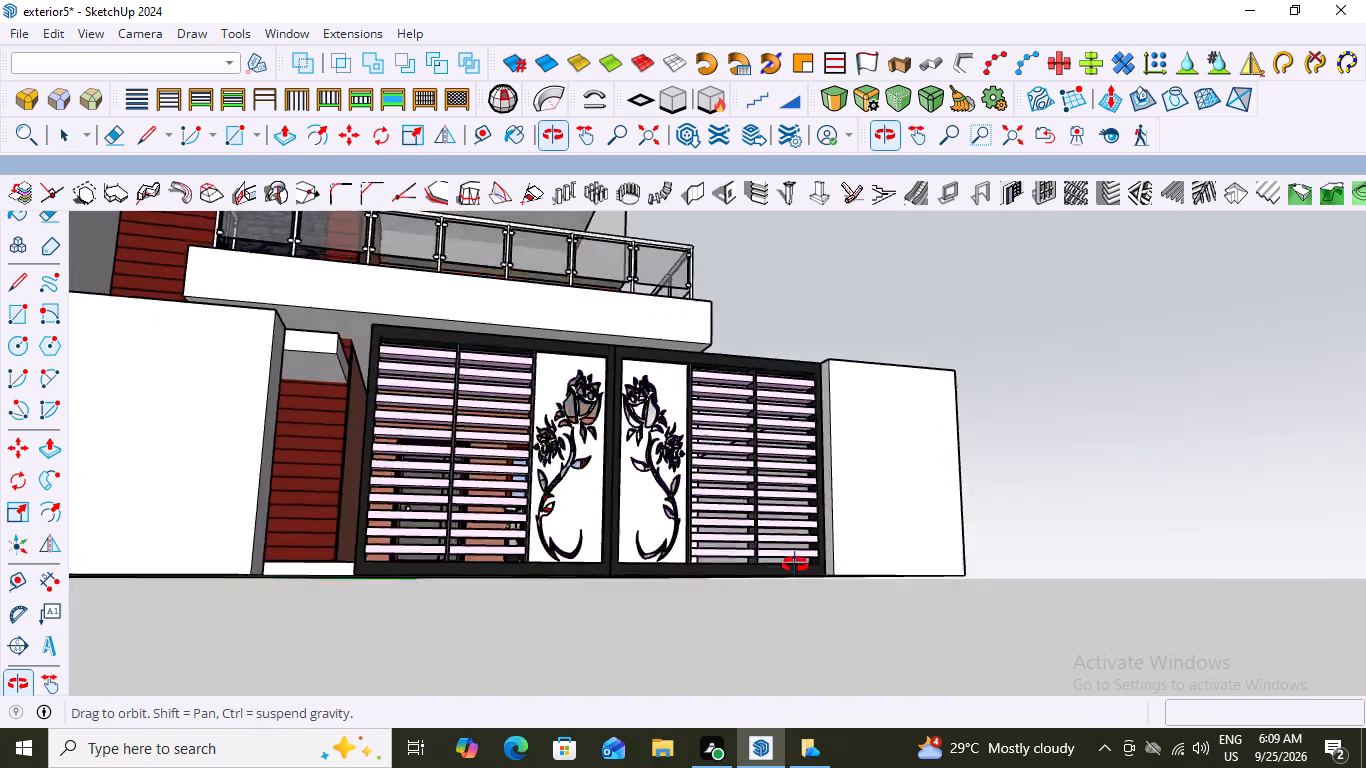
{"action": "middle_click_drag", "start_coordinate": [795, 565], "coordinate": [788, 572]}
{"action": "scroll", "coordinate": [790, 571], "scroll_direction": "down", "scroll_amount": 6}
{"action": "middle_click_drag", "start_coordinate": [706, 508], "coordinate": [592, 581]}
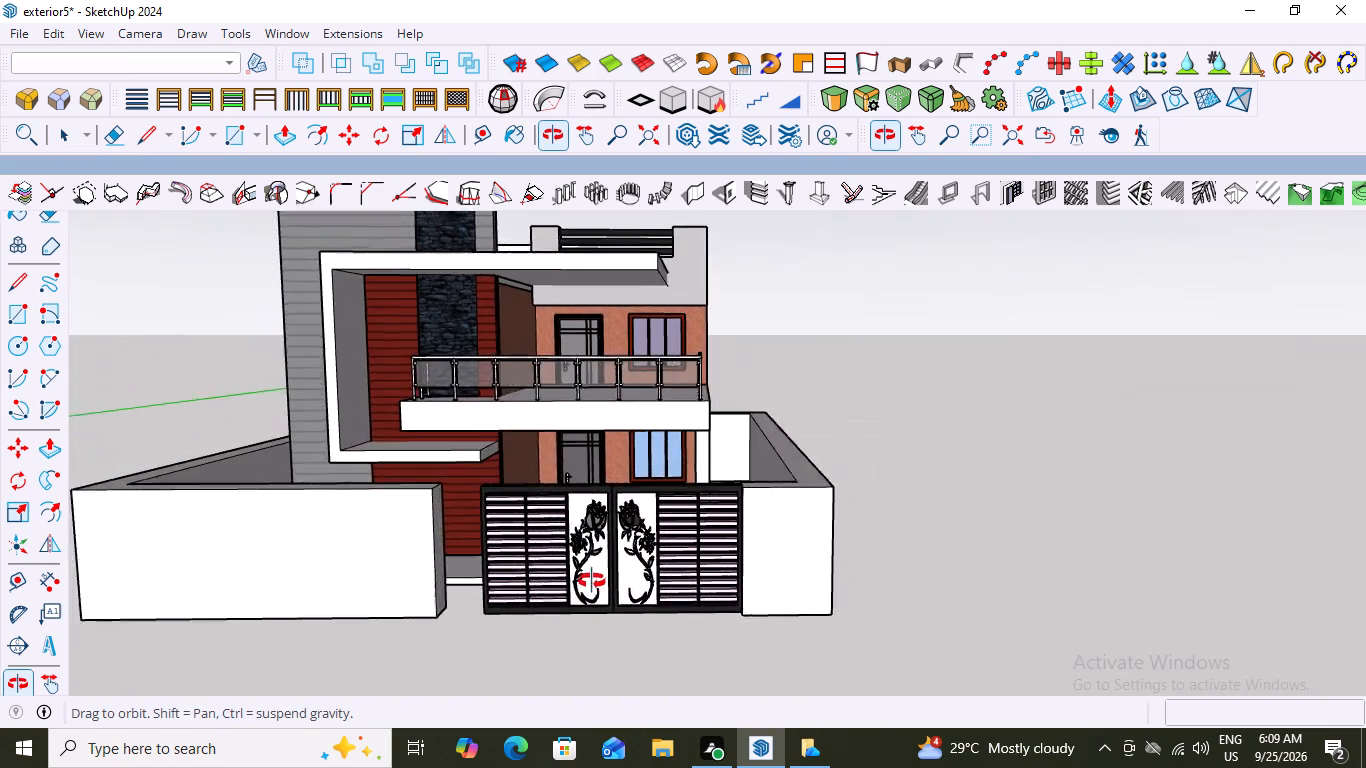
{"action": "middle_click_drag", "start_coordinate": [592, 581], "coordinate": [846, 625]}
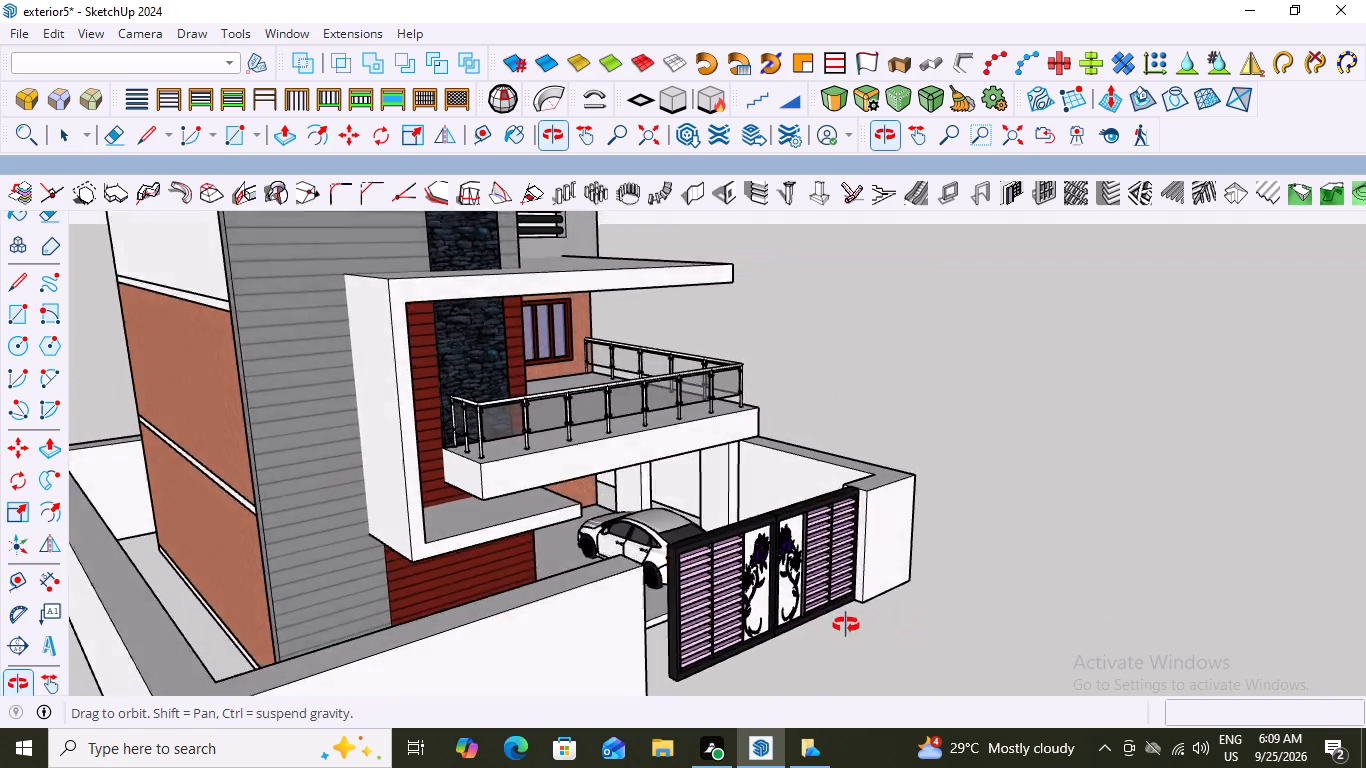
{"action": "middle_click_drag", "start_coordinate": [846, 625], "coordinate": [831, 613]}
{"action": "scroll", "coordinate": [689, 586], "scroll_direction": "up", "scroll_amount": 11}
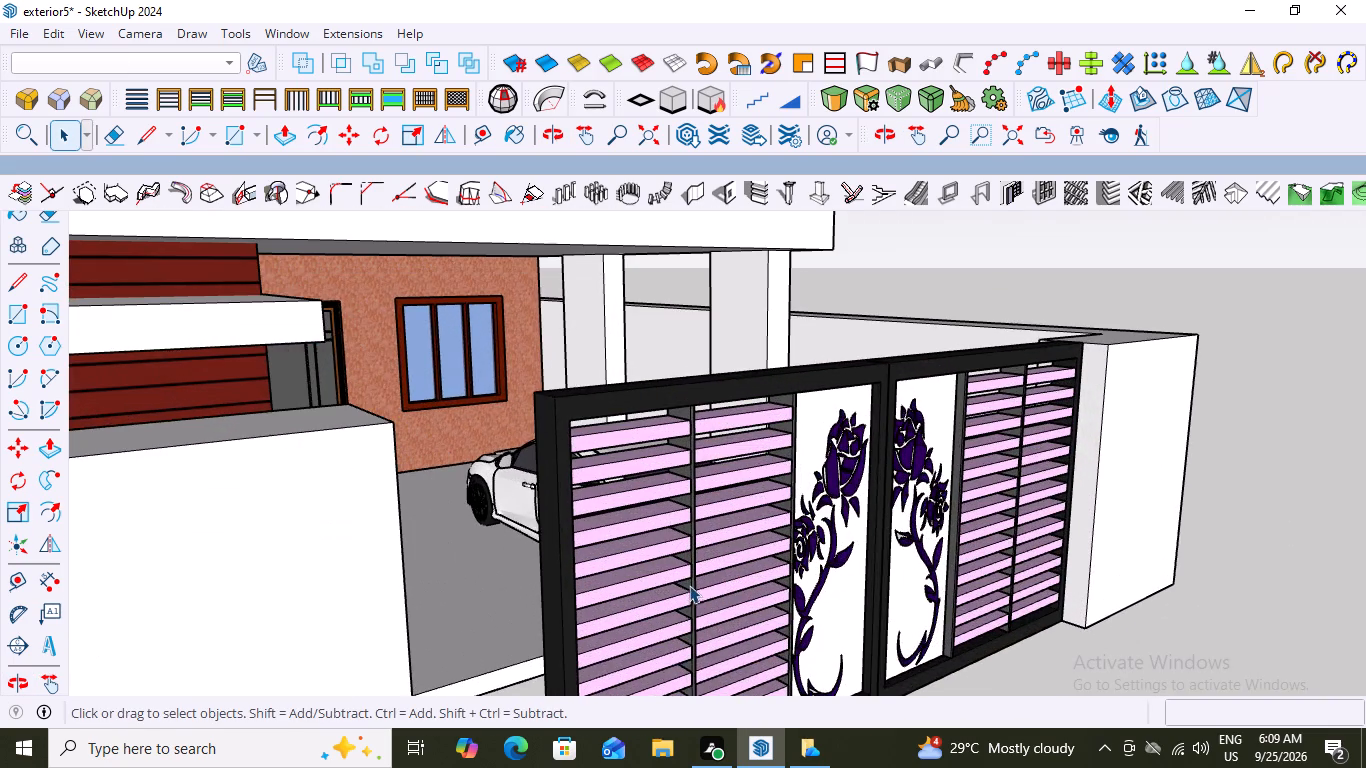
{"action": "scroll", "coordinate": [700, 557], "scroll_direction": "down", "scroll_amount": 14}
{"action": "scroll", "coordinate": [696, 625], "scroll_direction": "up", "scroll_amount": 3}
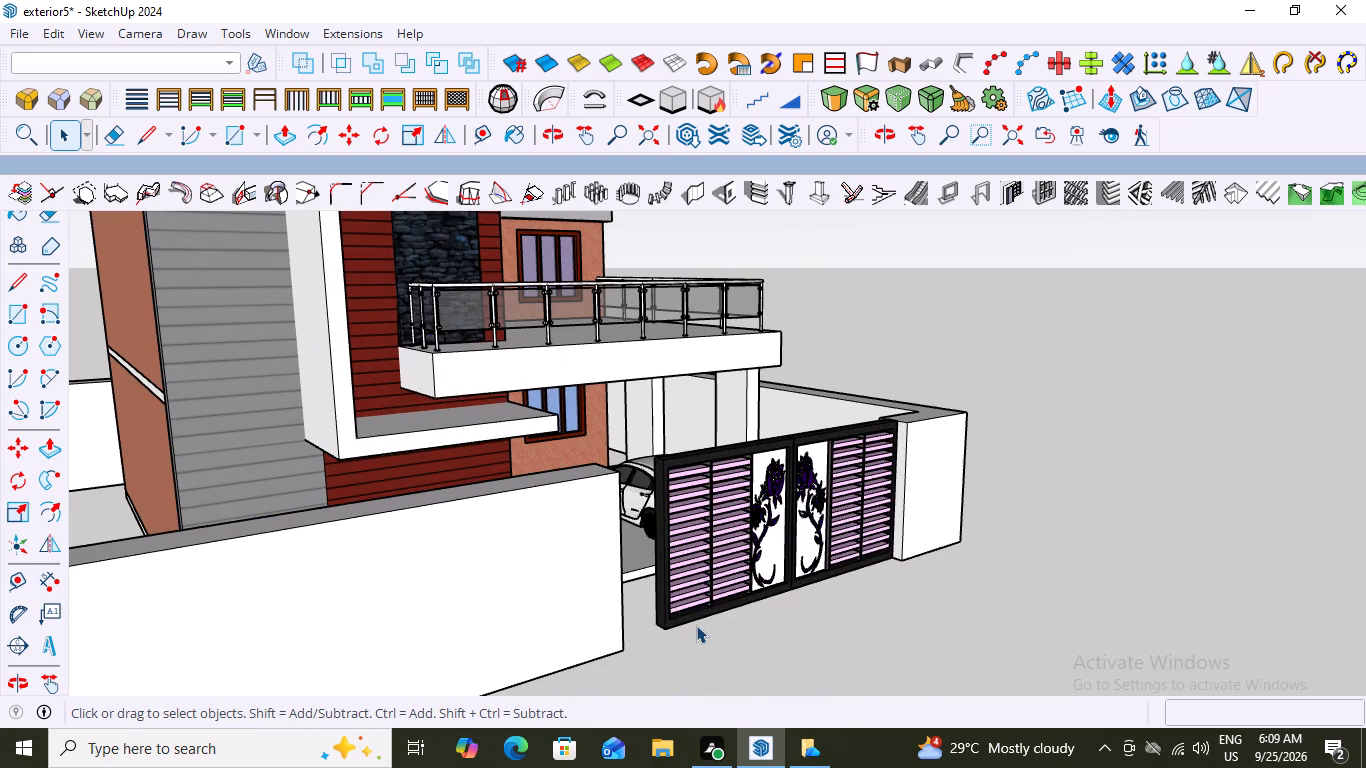
{"action": "middle_click_drag", "start_coordinate": [728, 595], "coordinate": [640, 514]}
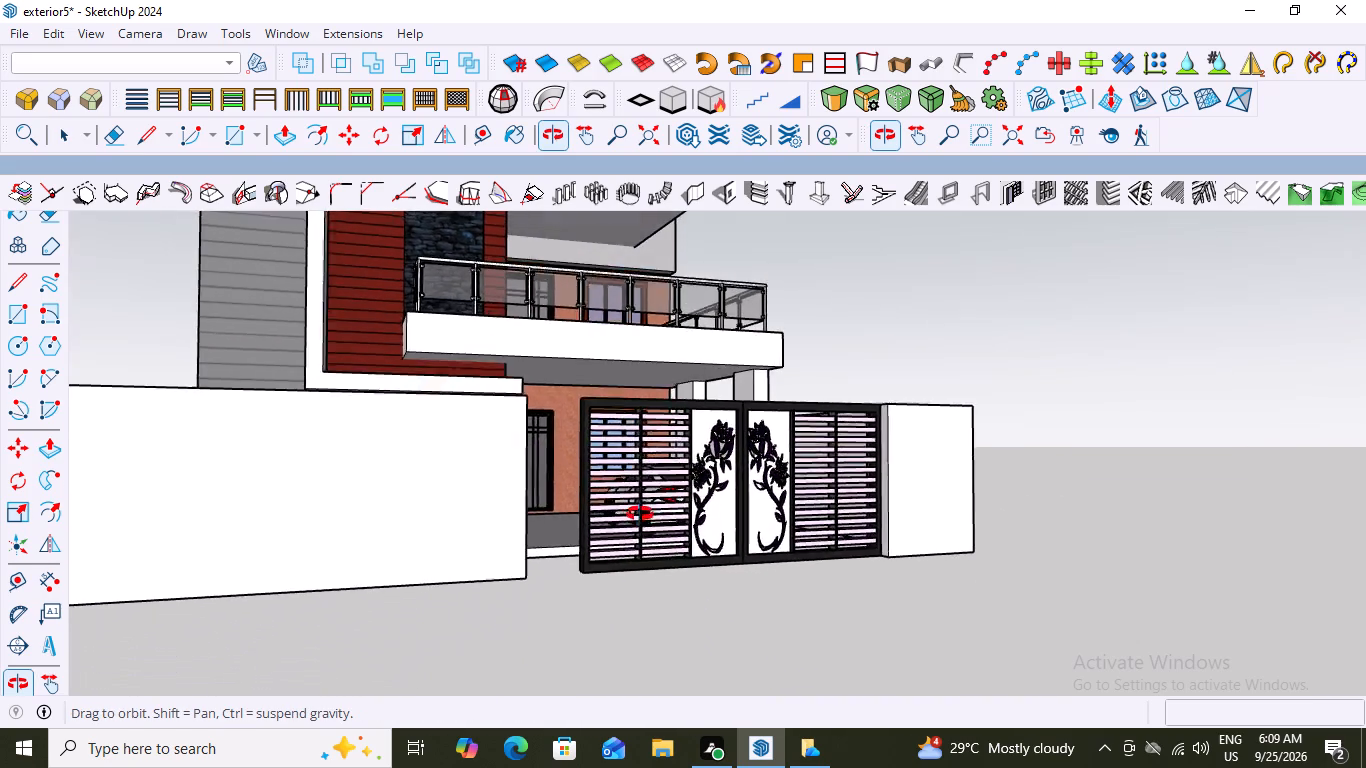
{"action": "middle_click_drag", "start_coordinate": [640, 514], "coordinate": [496, 581]}
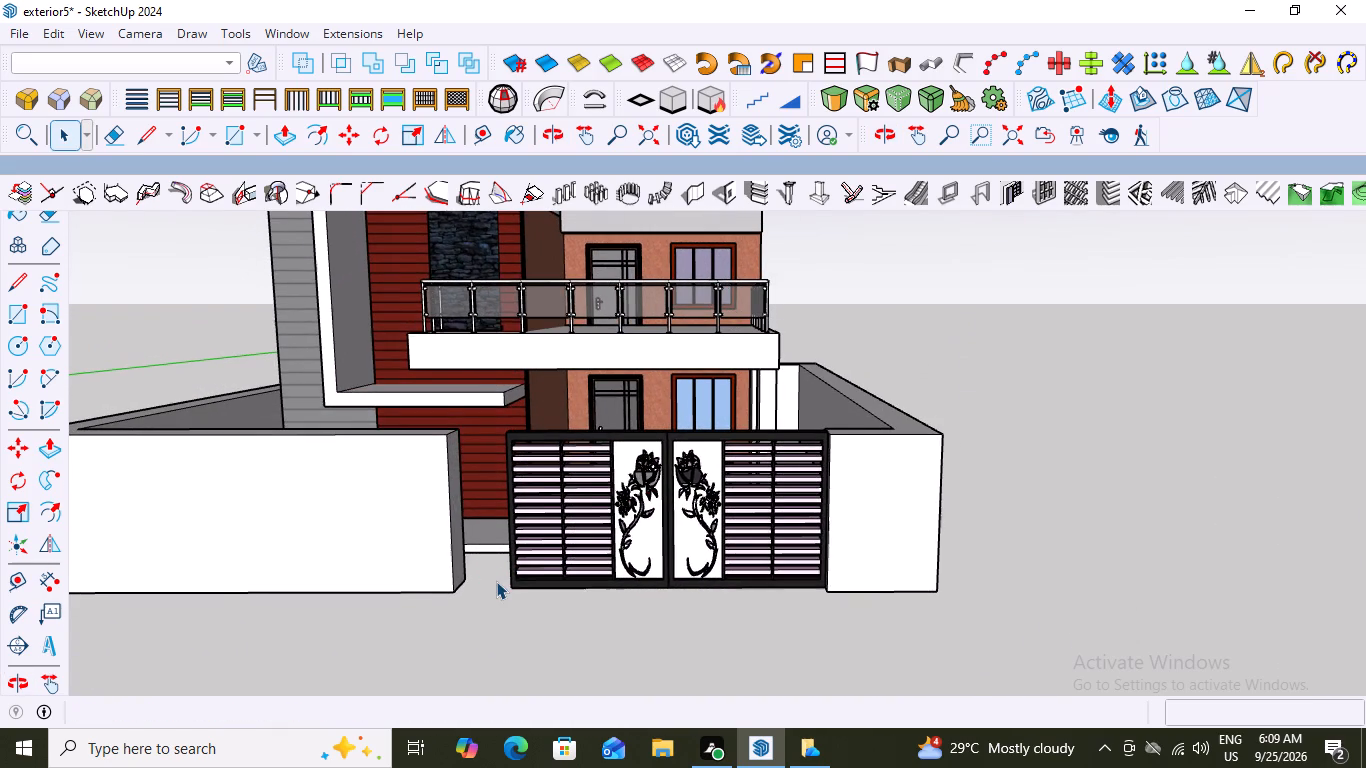
{"action": "scroll", "coordinate": [496, 581], "scroll_direction": "up", "scroll_amount": 1}
{"action": "scroll", "coordinate": [485, 539], "scroll_direction": "down", "scroll_amount": 7}
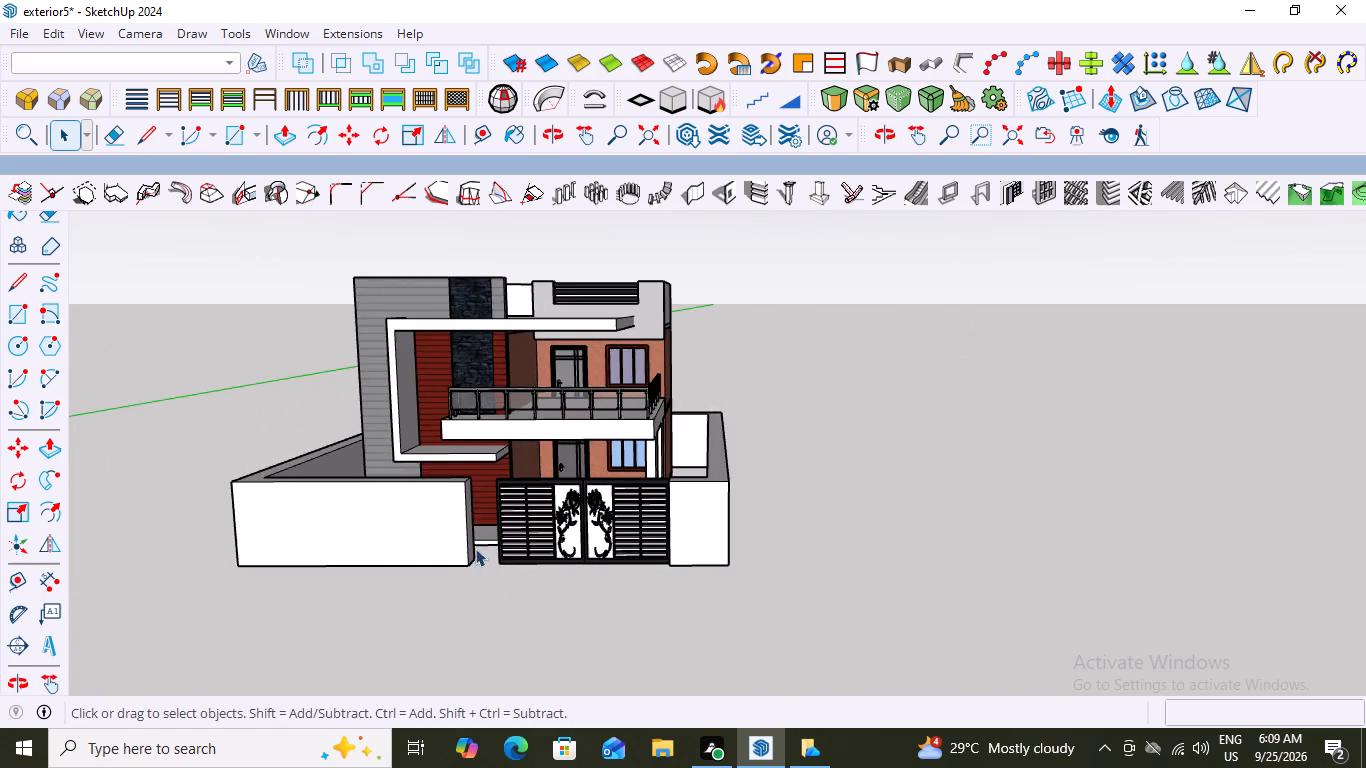
{"action": "middle_click_drag", "start_coordinate": [475, 548], "coordinate": [512, 523]}
{"action": "scroll", "coordinate": [512, 523], "scroll_direction": "up", "scroll_amount": 2}
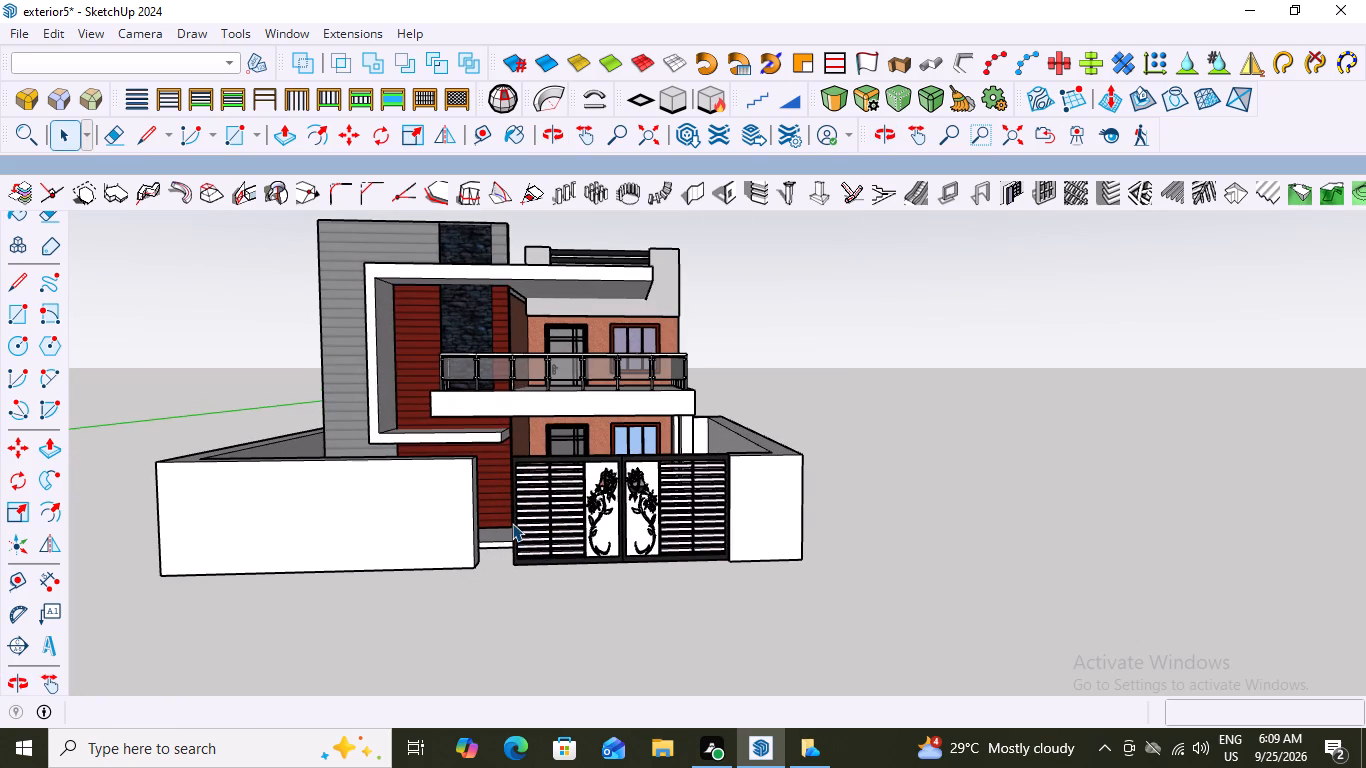
{"action": "scroll", "coordinate": [512, 523], "scroll_direction": "up", "scroll_amount": 1}
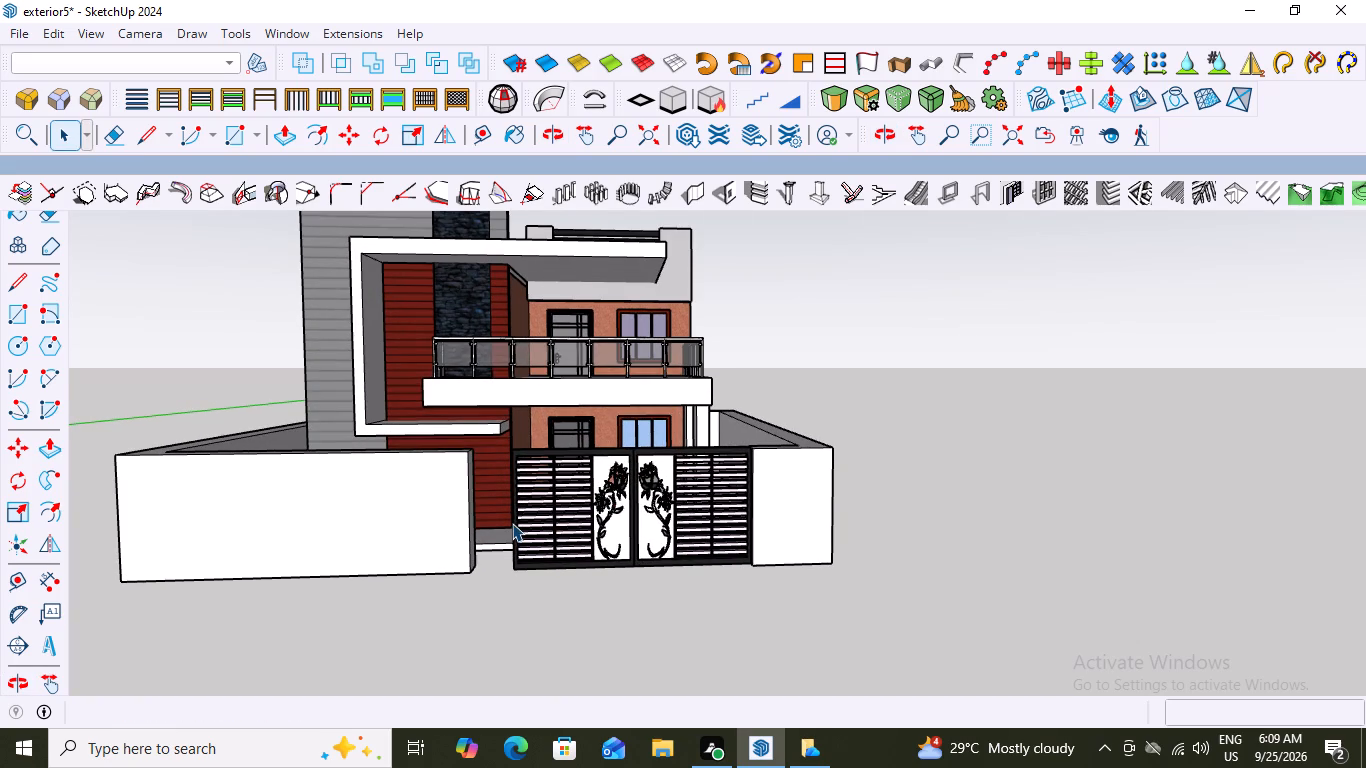
{"action": "middle_click_drag", "start_coordinate": [512, 523], "coordinate": [374, 554]}
{"action": "scroll", "coordinate": [413, 538], "scroll_direction": "up", "scroll_amount": 4}
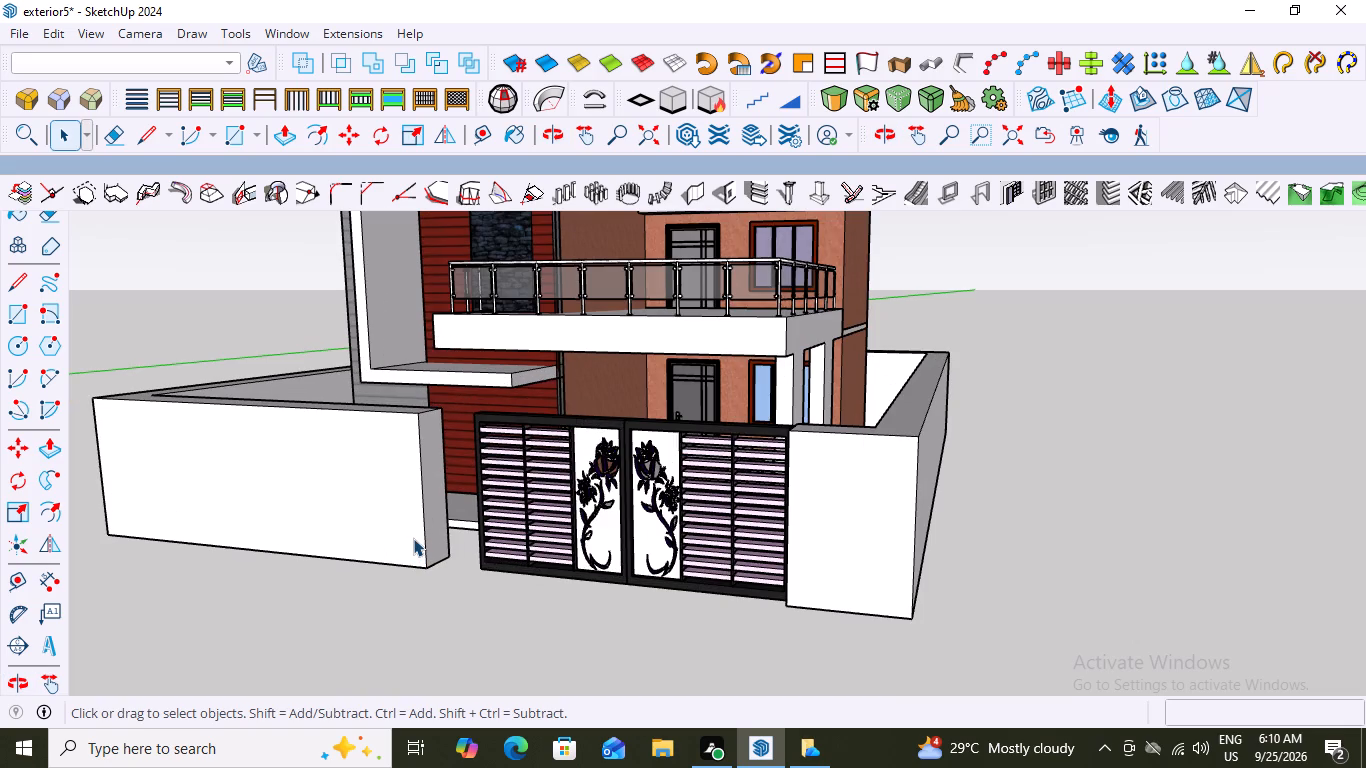
Push/Pull the gate-side end face of the longer front boundary wall outward 2' 9" to meet the gate, and leave the wall group.
{"action": "key", "text": "p"}
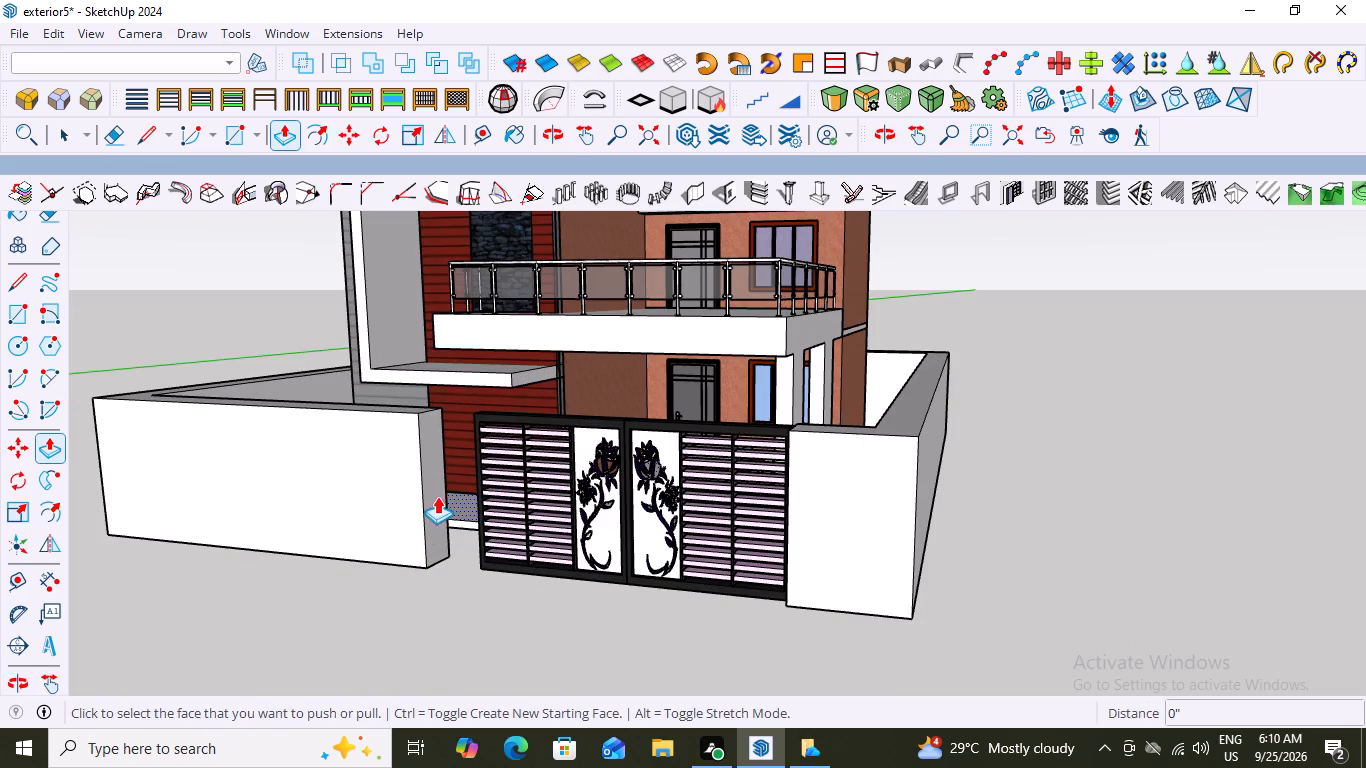
{"action": "key", "text": "space"}
{"action": "left_click", "coordinate": [439, 506]}
{"action": "left_click", "coordinate": [439, 506]}
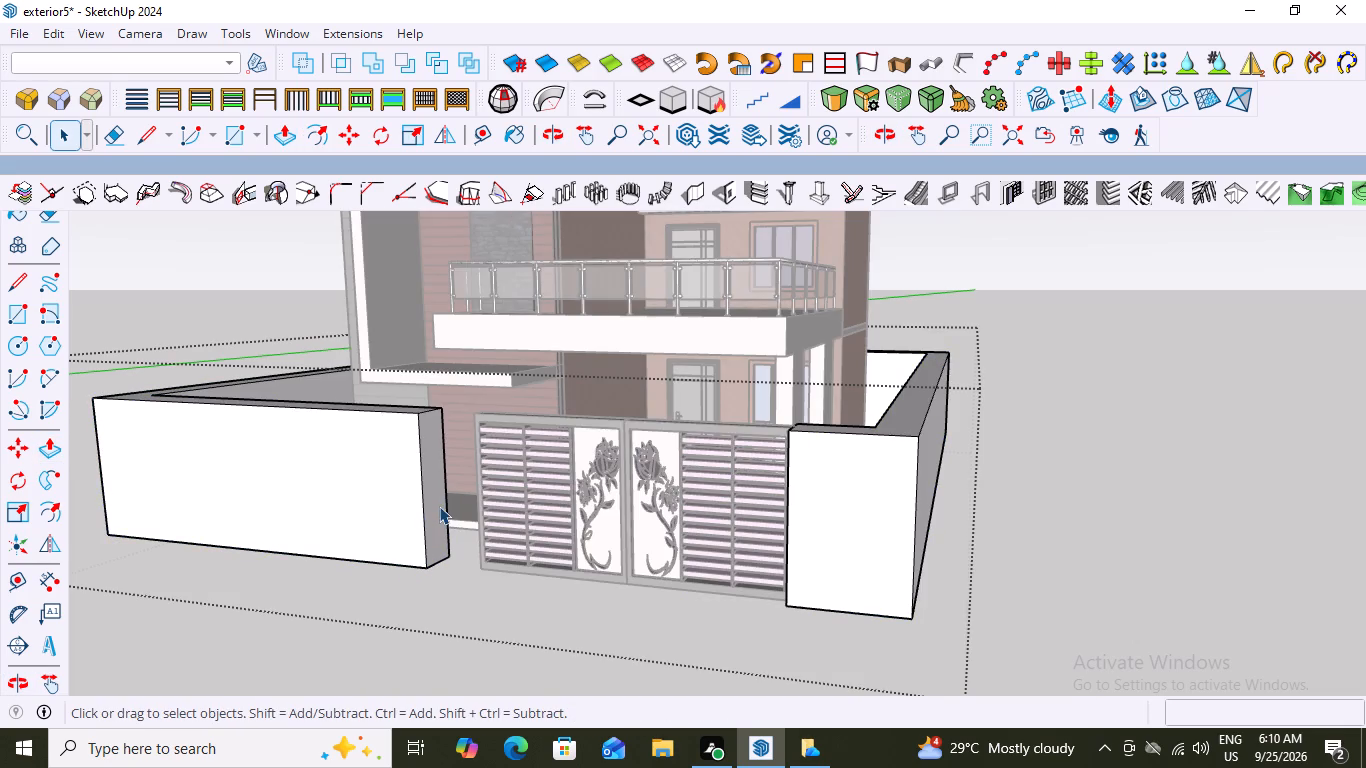
{"action": "left_click", "coordinate": [439, 506]}
{"action": "left_click", "coordinate": [439, 506]}
{"action": "left_click", "coordinate": [439, 506]}
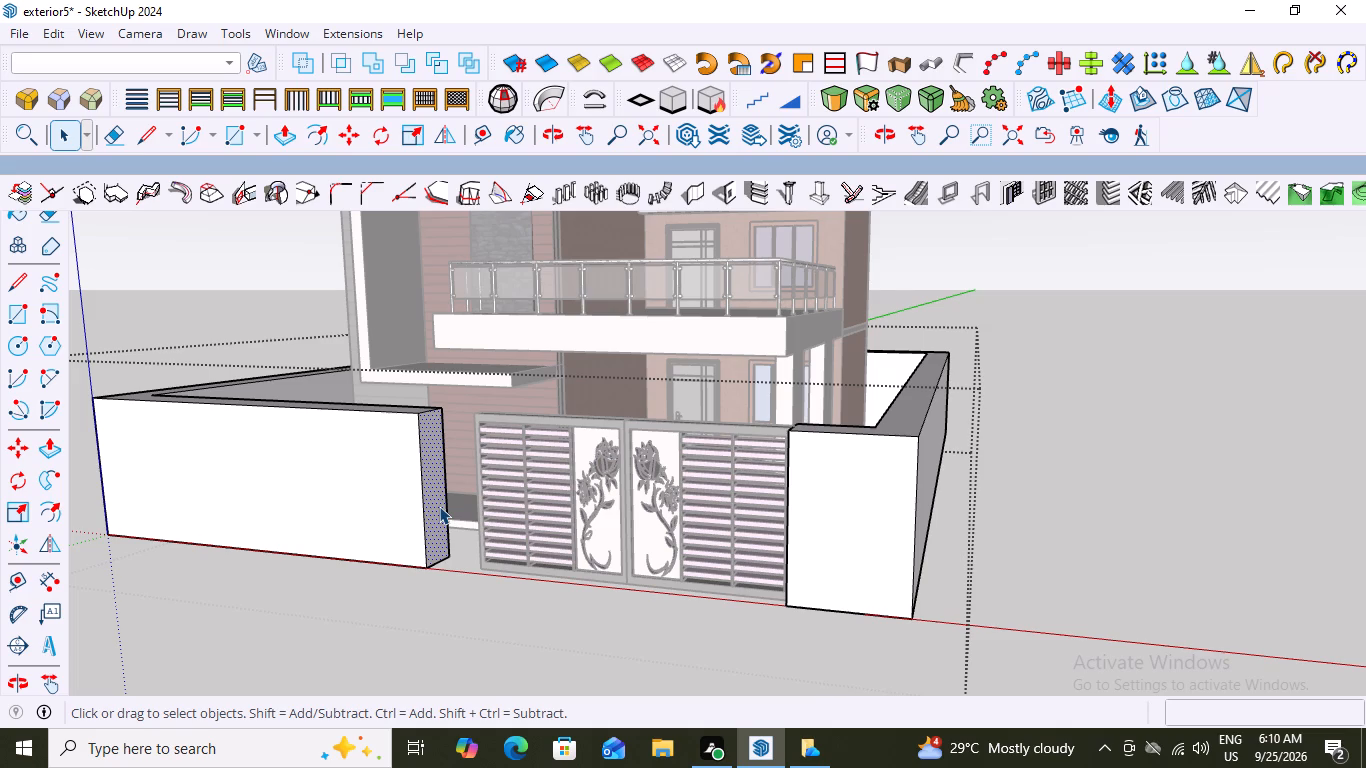
{"action": "key", "text": "p"}
{"action": "left_click", "coordinate": [439, 506]}
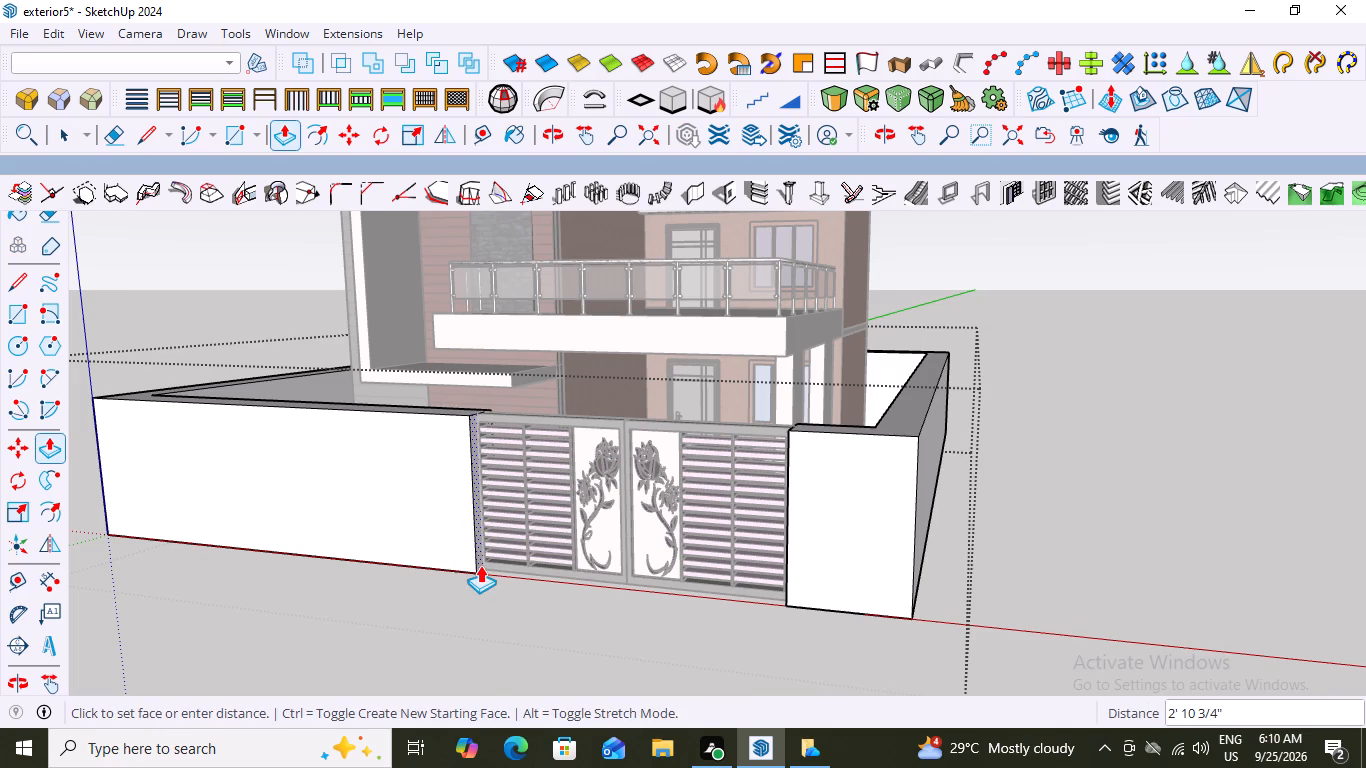
{"action": "scroll", "coordinate": [480, 565], "scroll_direction": "down", "scroll_amount": 2}
{"action": "middle_click_drag", "start_coordinate": [489, 578], "coordinate": [677, 517]}
{"action": "middle_click_drag", "start_coordinate": [651, 525], "coordinate": [522, 669]}
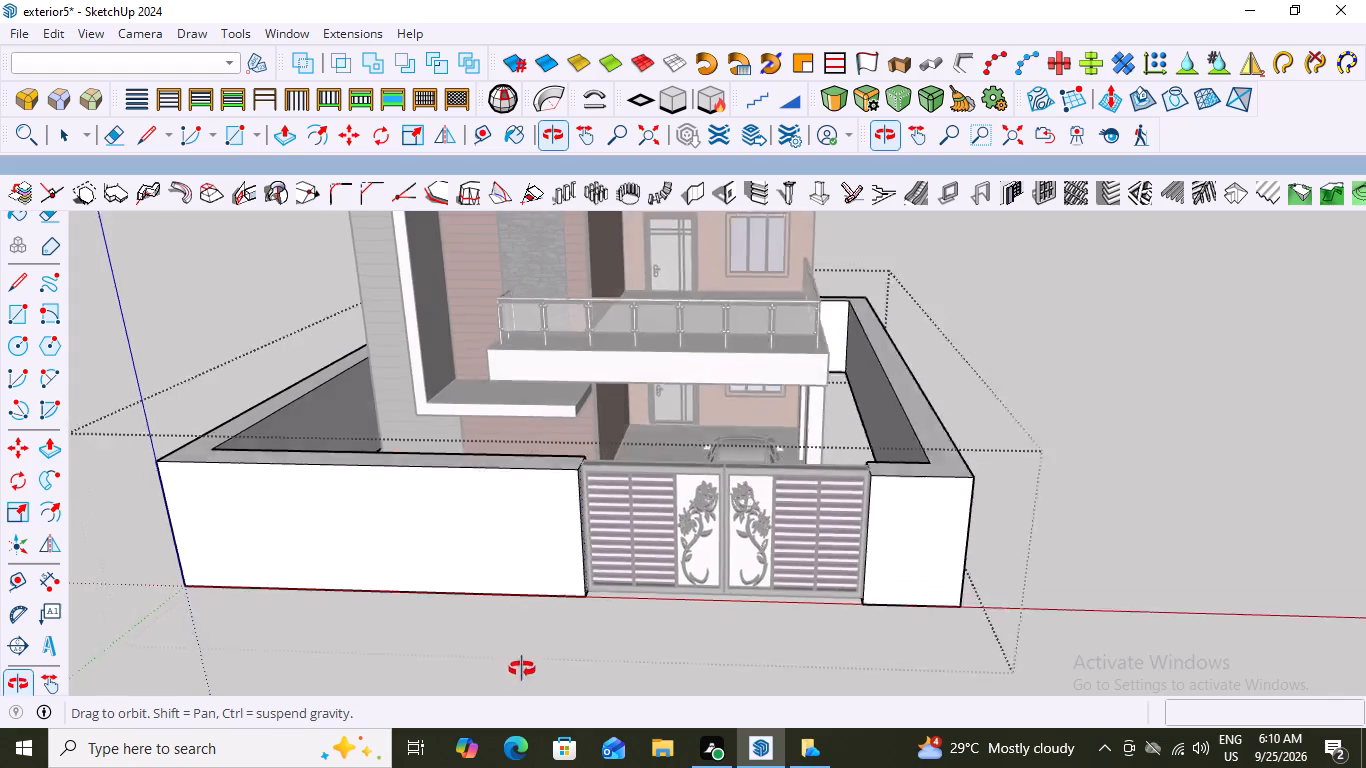
{"action": "middle_click_drag", "start_coordinate": [522, 669], "coordinate": [501, 686]}
{"action": "scroll", "coordinate": [540, 621], "scroll_direction": "up", "scroll_amount": 12}
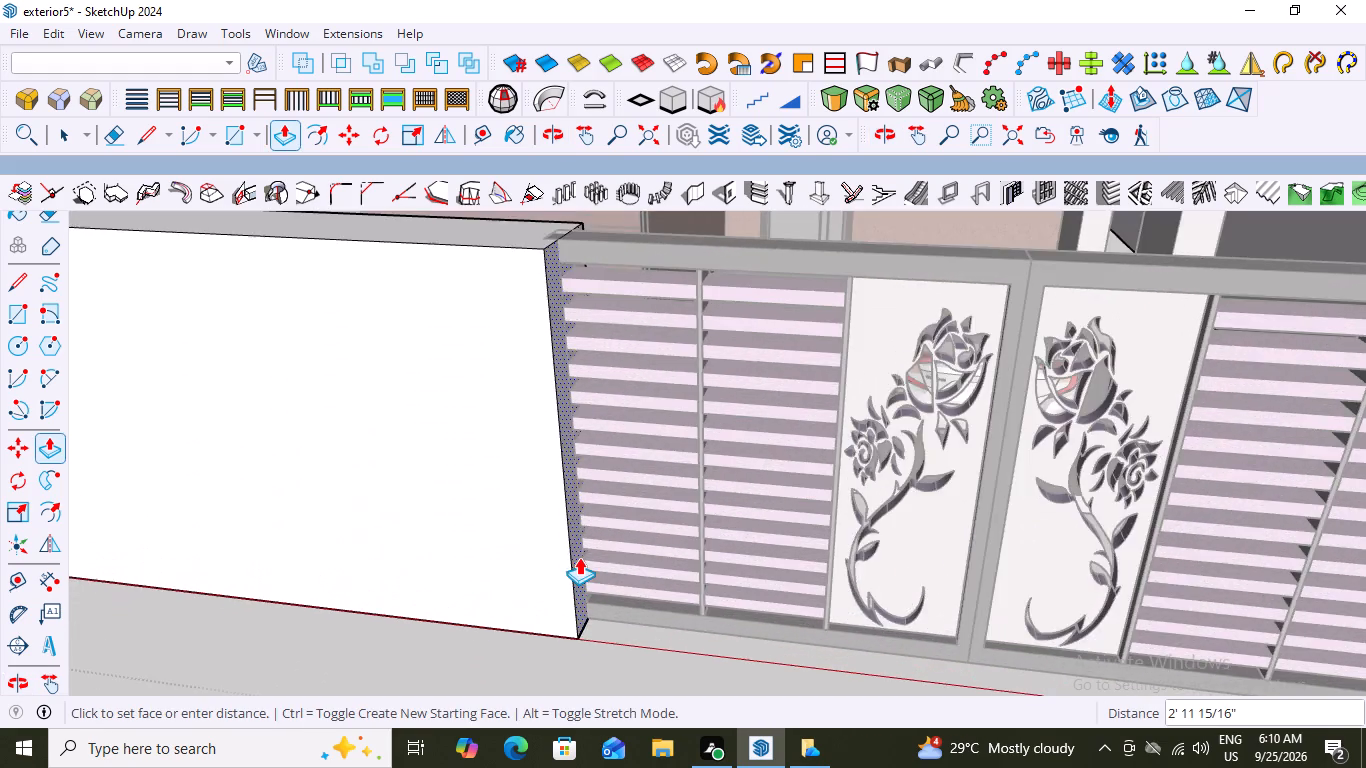
{"action": "scroll", "coordinate": [579, 557], "scroll_direction": "up", "scroll_amount": 2}
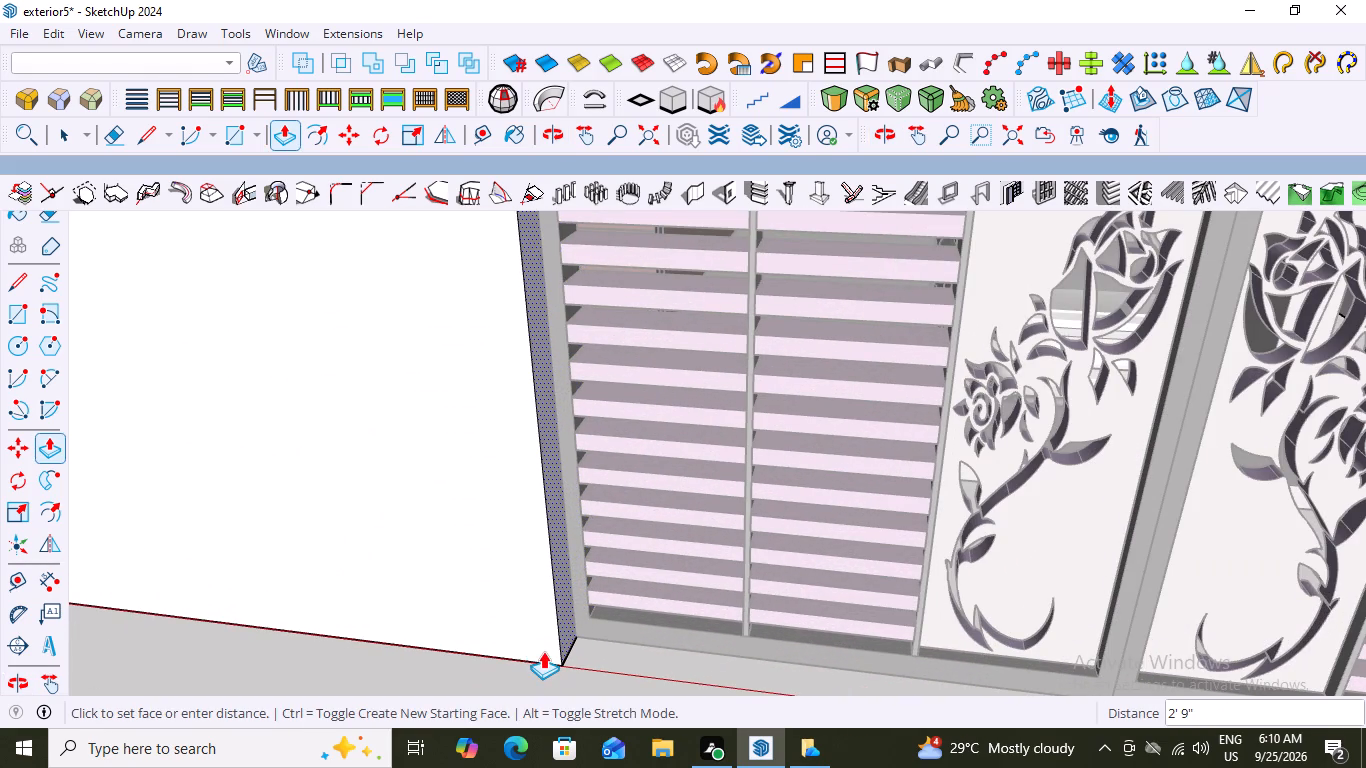
{"action": "left_click", "coordinate": [543, 651]}
{"action": "scroll", "coordinate": [402, 560], "scroll_direction": "down", "scroll_amount": 11}
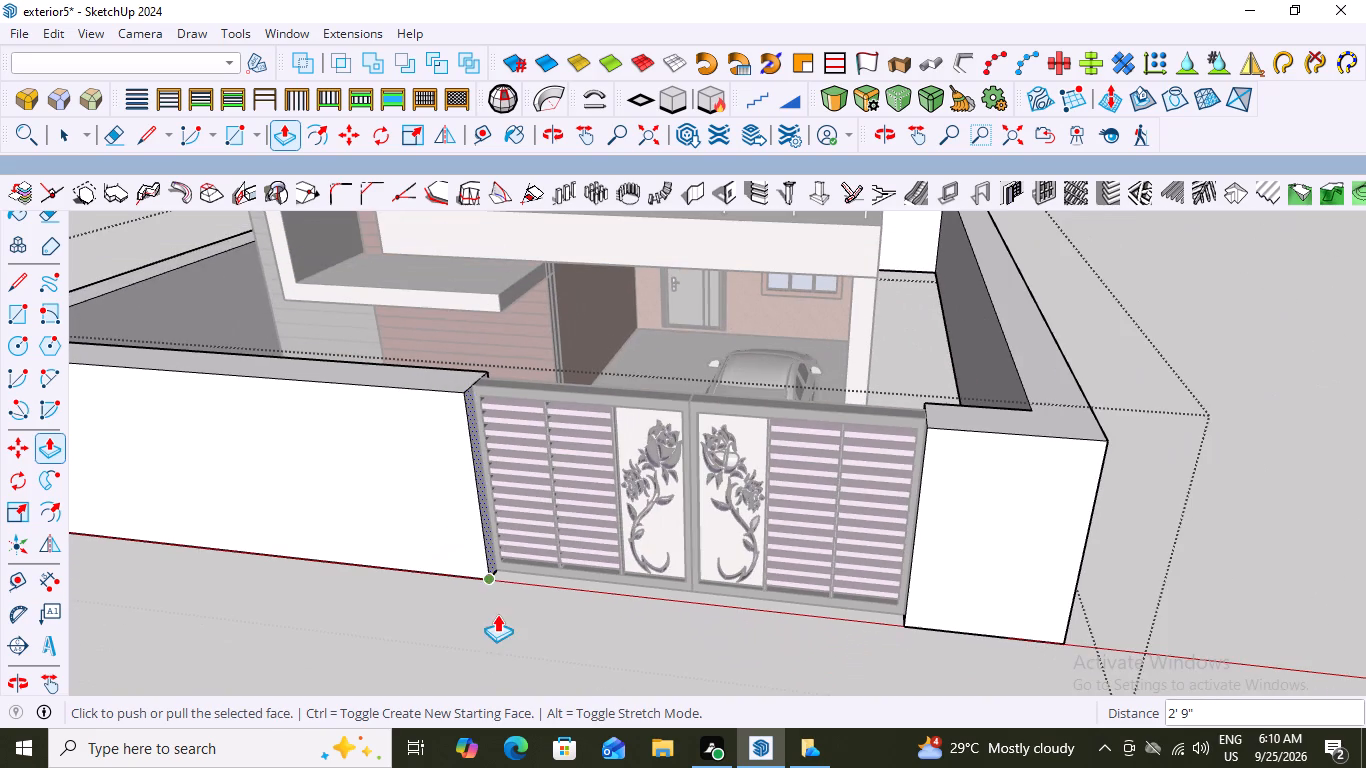
{"action": "key", "text": "space"}
{"action": "left_click", "coordinate": [1255, 291]}
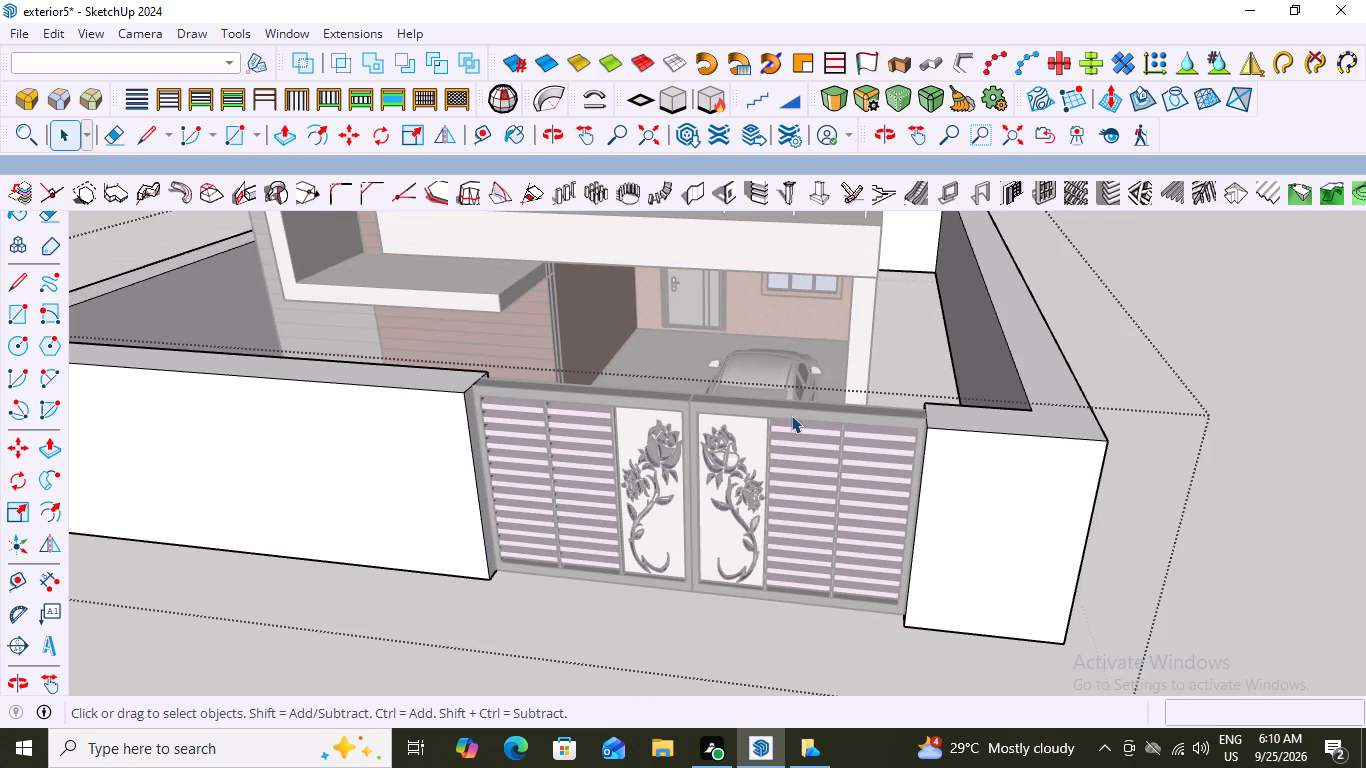
{"action": "left_click", "coordinate": [1242, 282]}
Examine the junction of the extended wall and the gate up close from above and the front, and the whole house.
{"action": "middle_click_drag", "start_coordinate": [581, 458], "coordinate": [670, 473]}
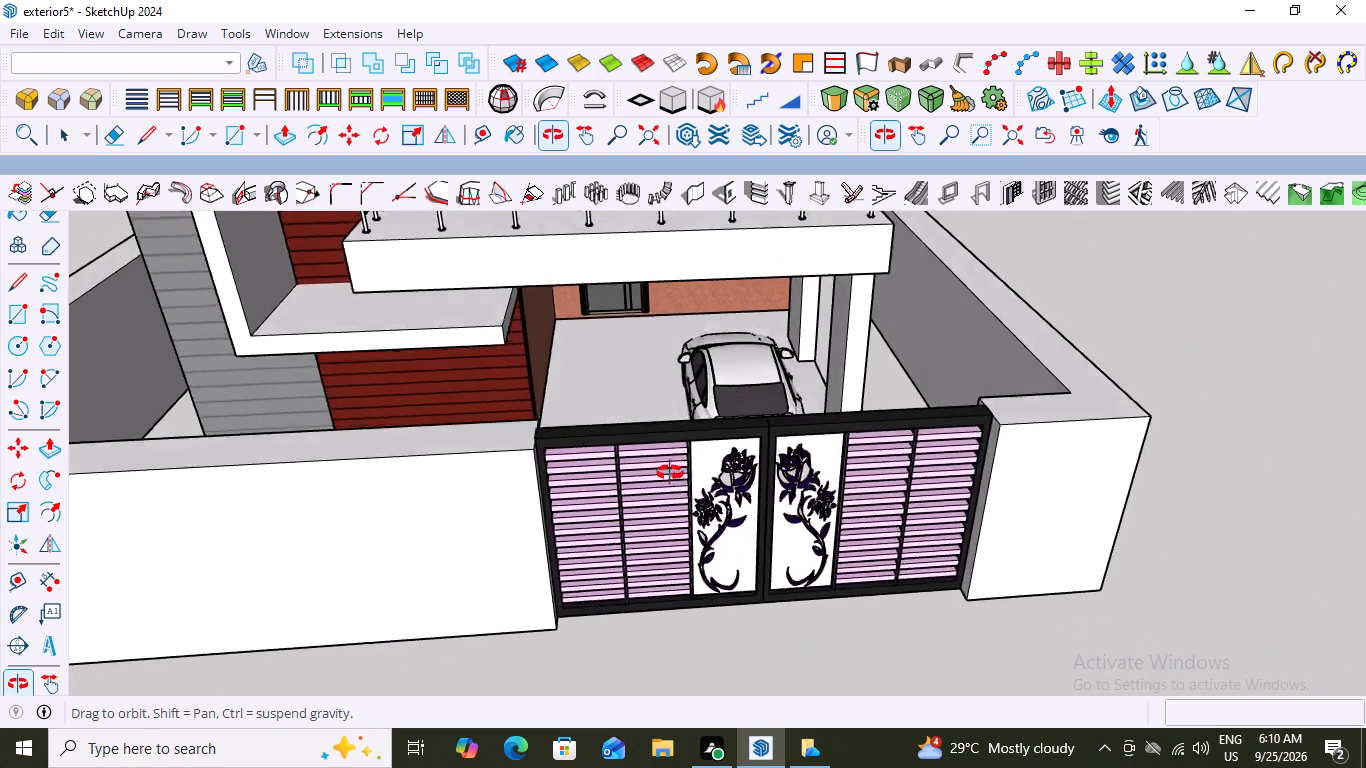
{"action": "middle_click_drag", "start_coordinate": [670, 473], "coordinate": [656, 399]}
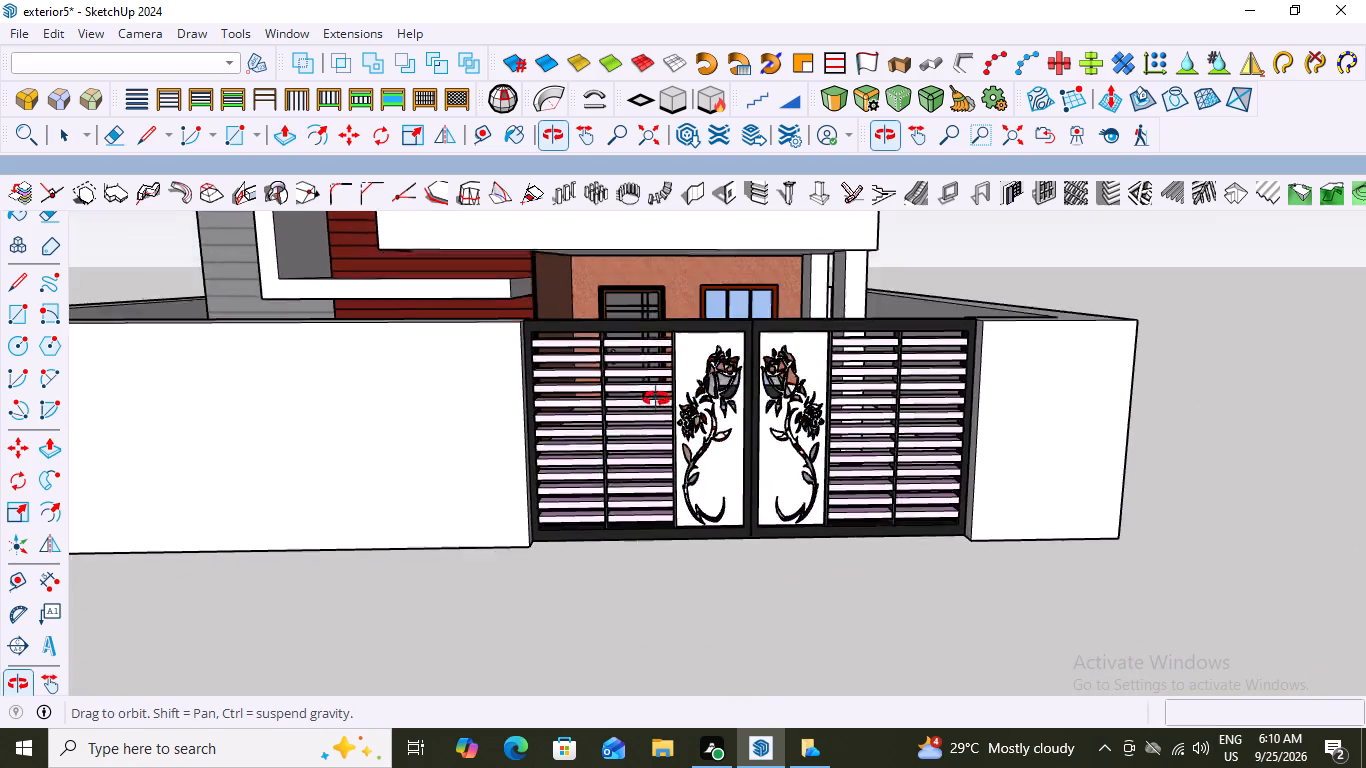
{"action": "middle_click_drag", "start_coordinate": [656, 399], "coordinate": [699, 573]}
{"action": "scroll", "coordinate": [523, 532], "scroll_direction": "up", "scroll_amount": 8}
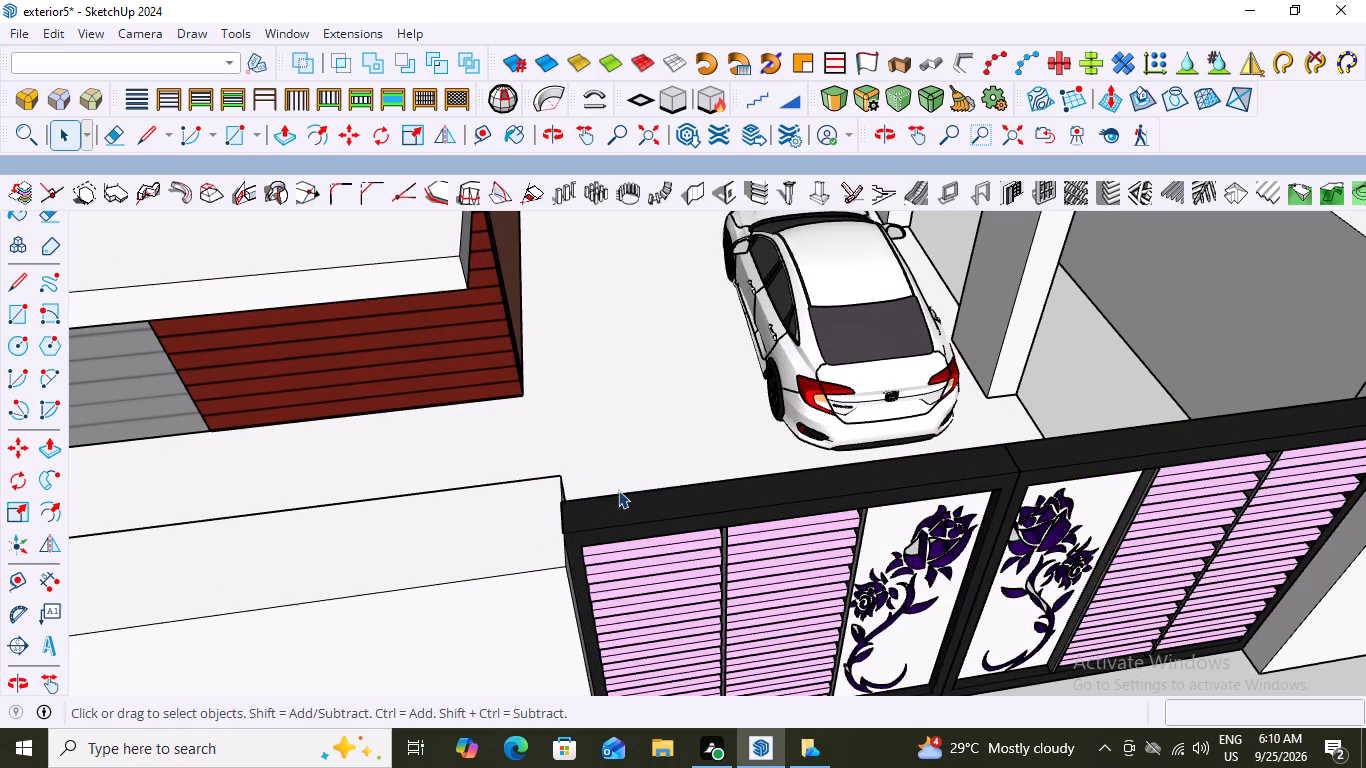
{"action": "scroll", "coordinate": [618, 490], "scroll_direction": "up", "scroll_amount": 1}
{"action": "scroll", "coordinate": [628, 489], "scroll_direction": "down", "scroll_amount": 9}
{"action": "middle_click_drag", "start_coordinate": [700, 494], "coordinate": [418, 527]}
{"action": "scroll", "coordinate": [454, 405], "scroll_direction": "up", "scroll_amount": 14}
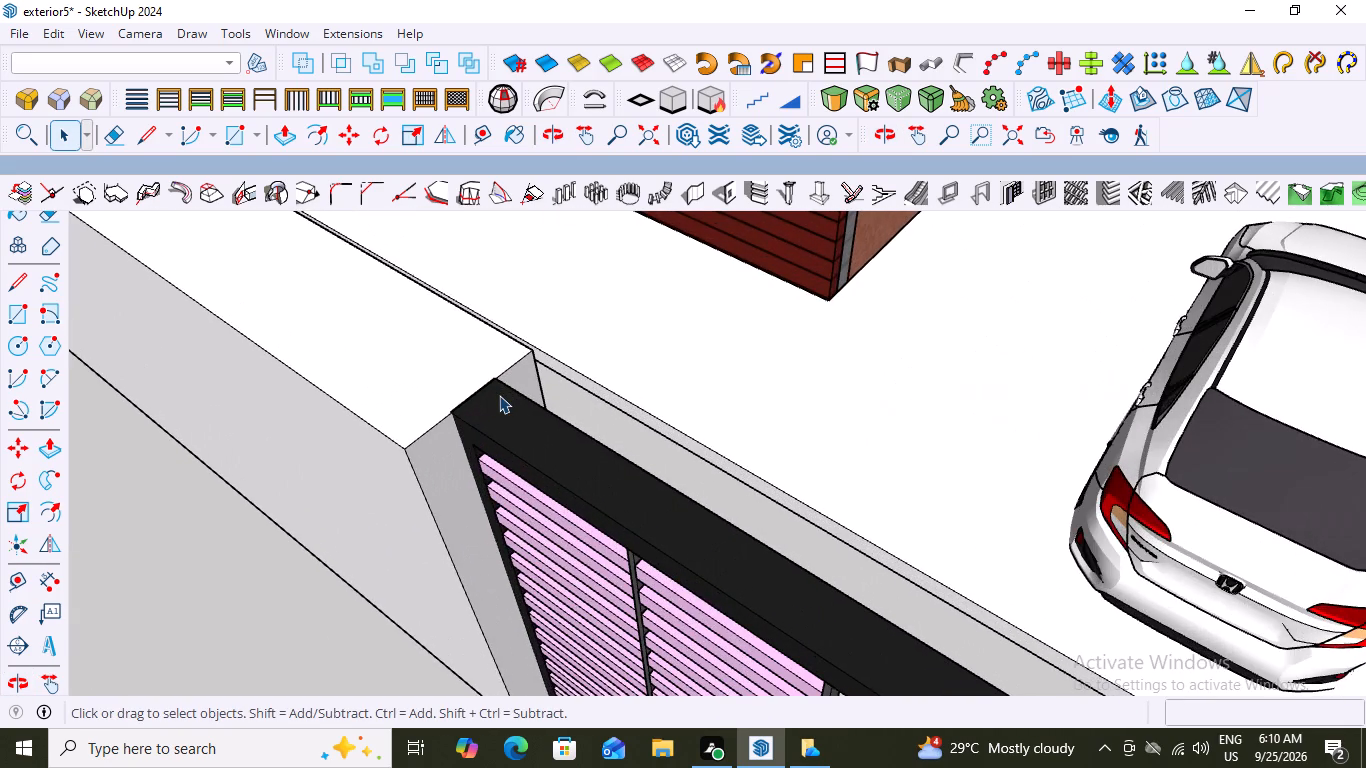
{"action": "scroll", "coordinate": [499, 395], "scroll_direction": "down", "scroll_amount": 20}
{"action": "scroll", "coordinate": [499, 395], "scroll_direction": "down", "scroll_amount": 3}
{"action": "middle_click_drag", "start_coordinate": [582, 456], "coordinate": [677, 440]}
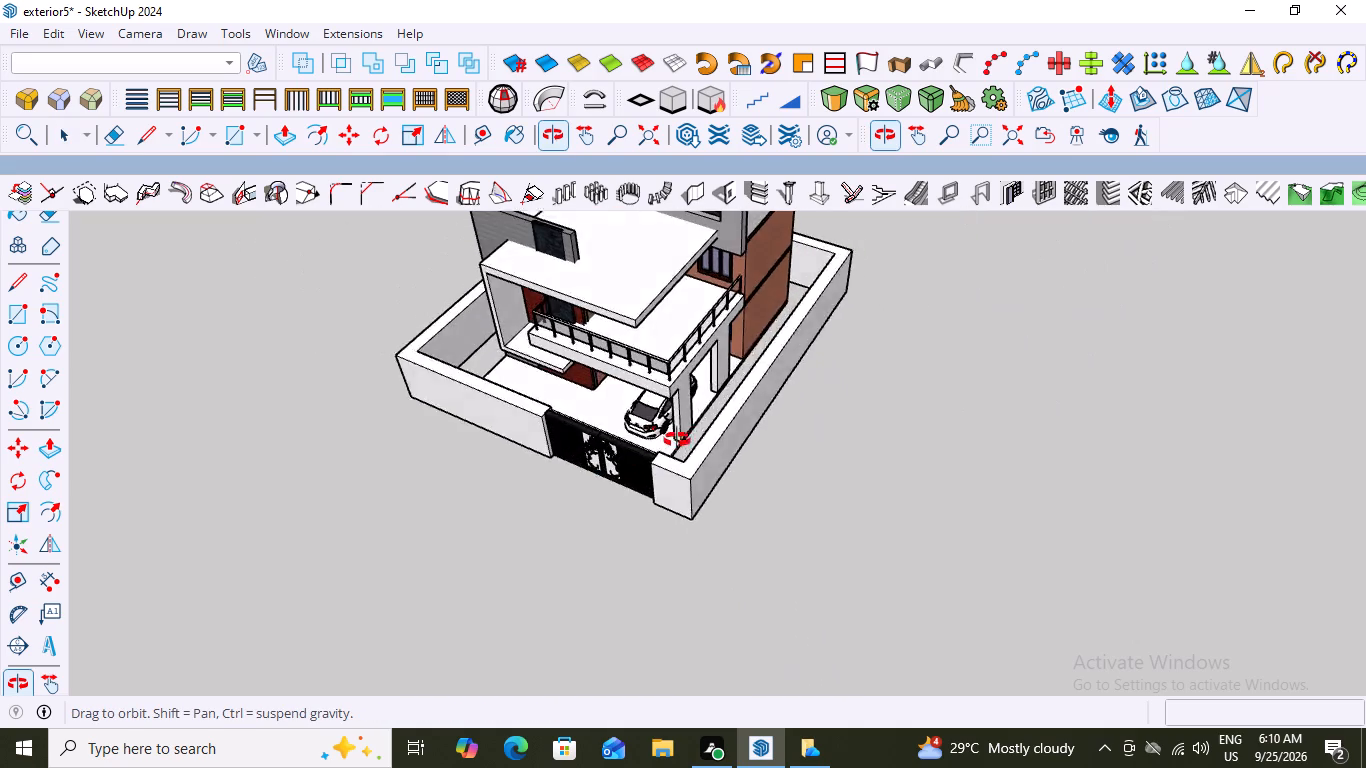
{"action": "middle_click_drag", "start_coordinate": [677, 440], "coordinate": [878, 274]}
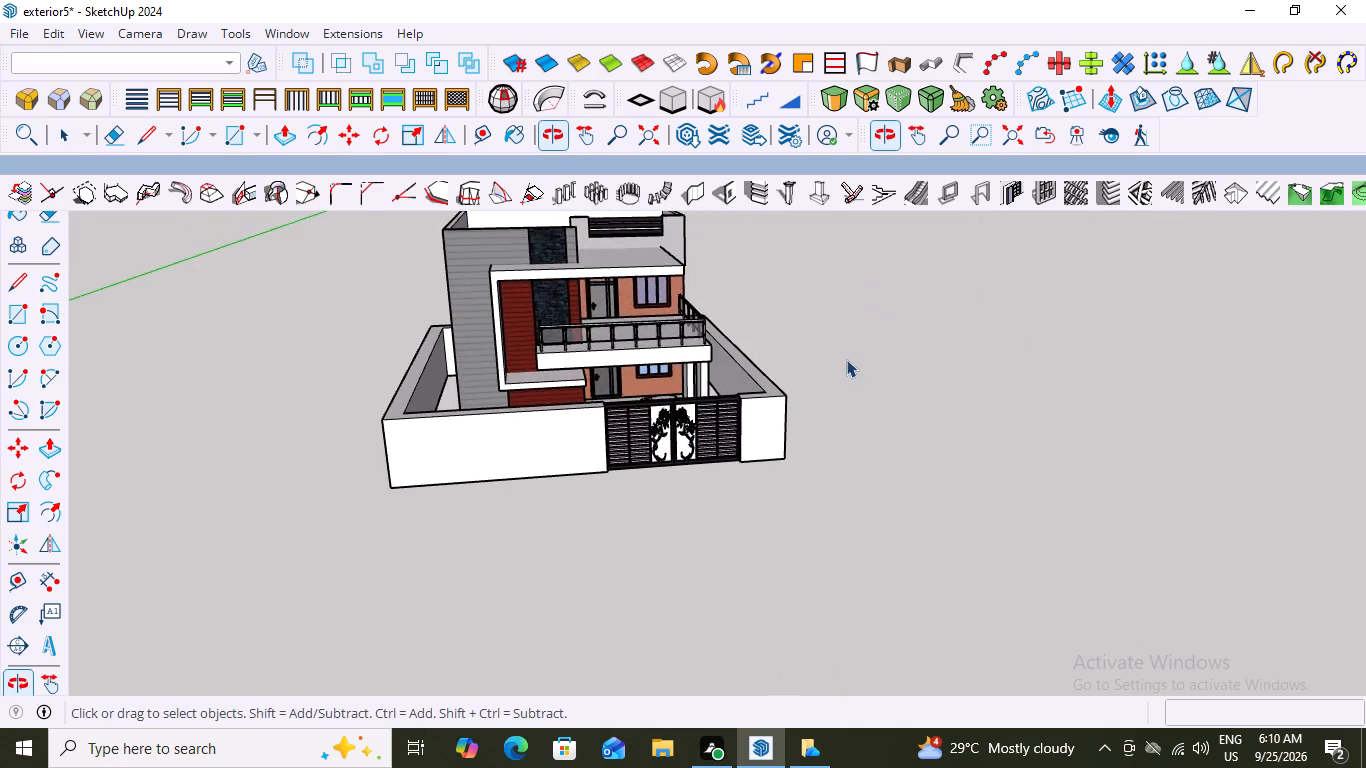
{"action": "scroll", "coordinate": [843, 361], "scroll_direction": "down", "scroll_amount": 3}
{"action": "scroll", "coordinate": [649, 304], "scroll_direction": "up", "scroll_amount": 1}
{"action": "scroll", "coordinate": [712, 307], "scroll_direction": "down", "scroll_amount": 2}
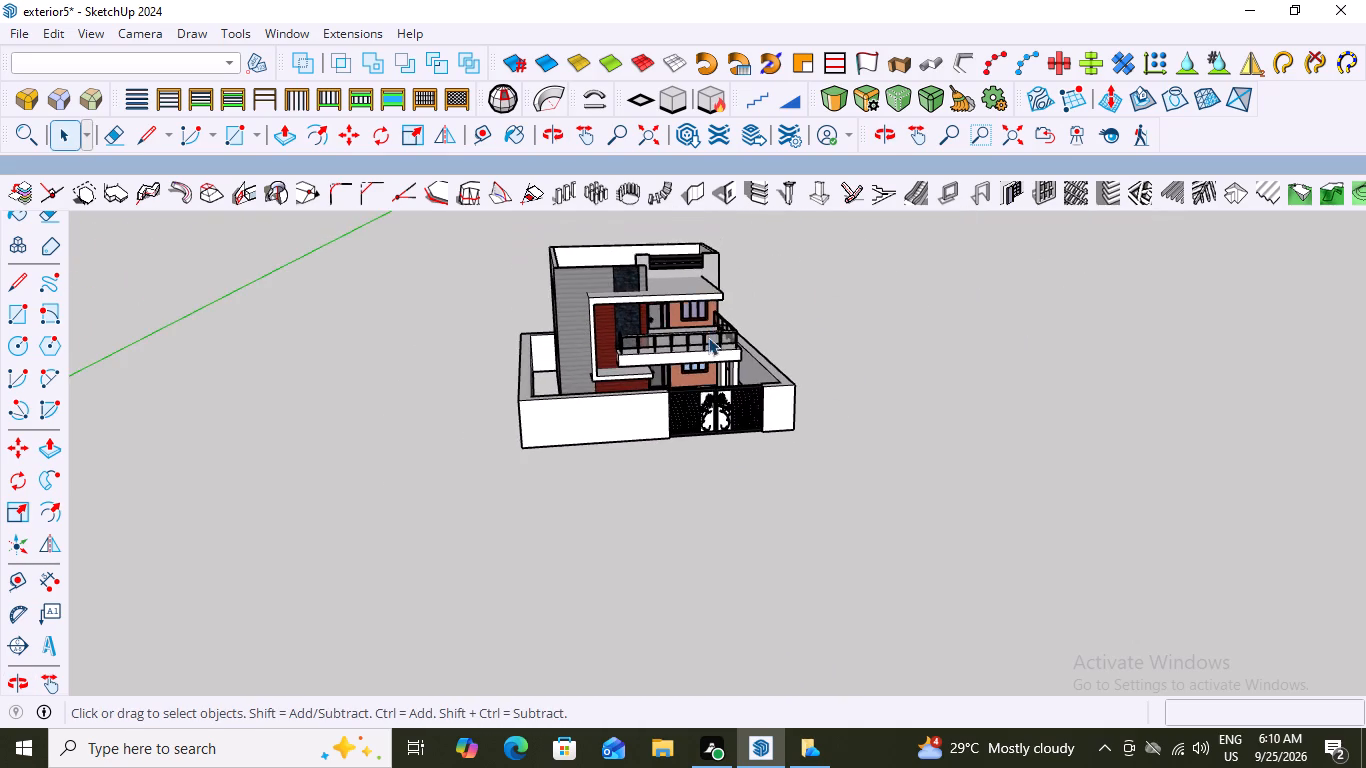
{"action": "middle_click_drag", "start_coordinate": [708, 337], "coordinate": [629, 327]}
{"action": "scroll", "coordinate": [717, 421], "scroll_direction": "up", "scroll_amount": 4}
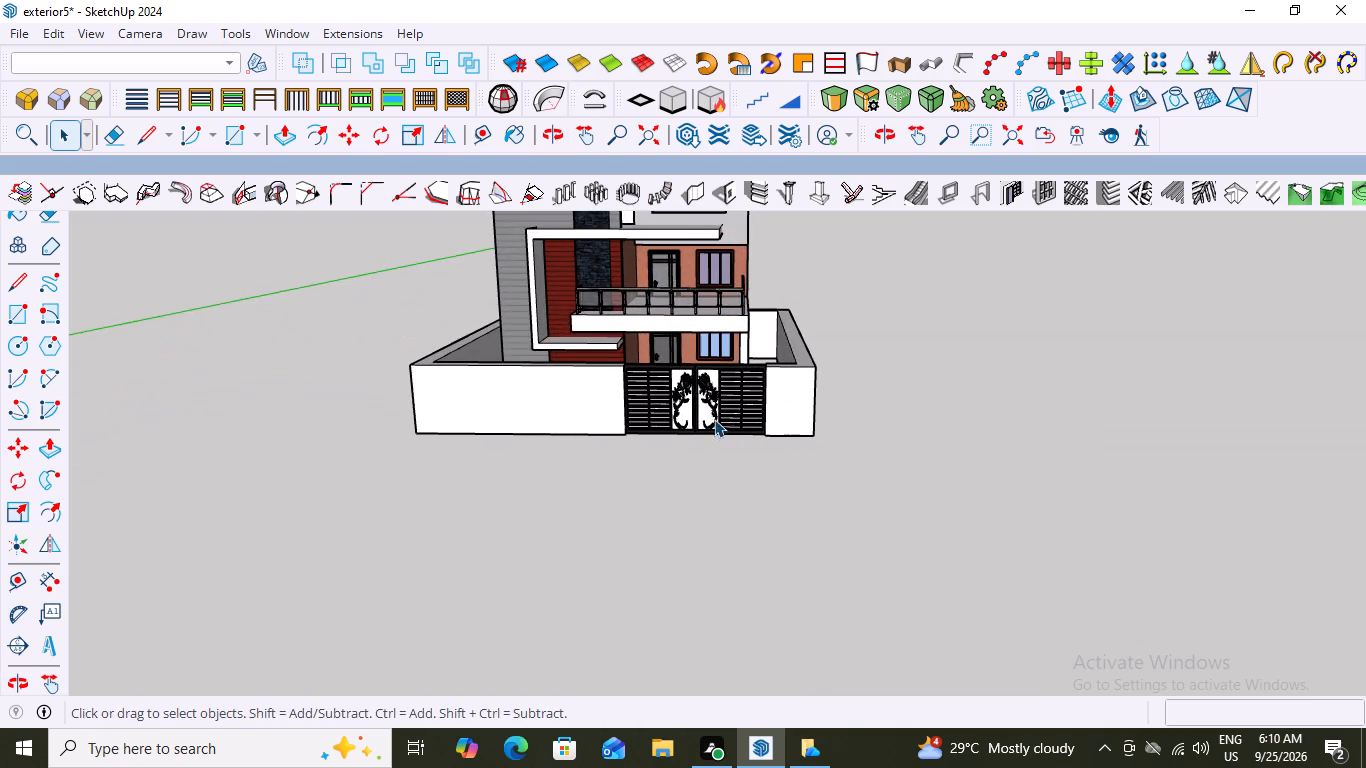
{"action": "scroll", "coordinate": [713, 419], "scroll_direction": "up", "scroll_amount": 2}
Draw a ground rectangle about 45' 6" by 51' 1" across the underside of the boundary walls, between opposite outer corners.
{"action": "middle_click_drag", "start_coordinate": [708, 402], "coordinate": [756, 147]}
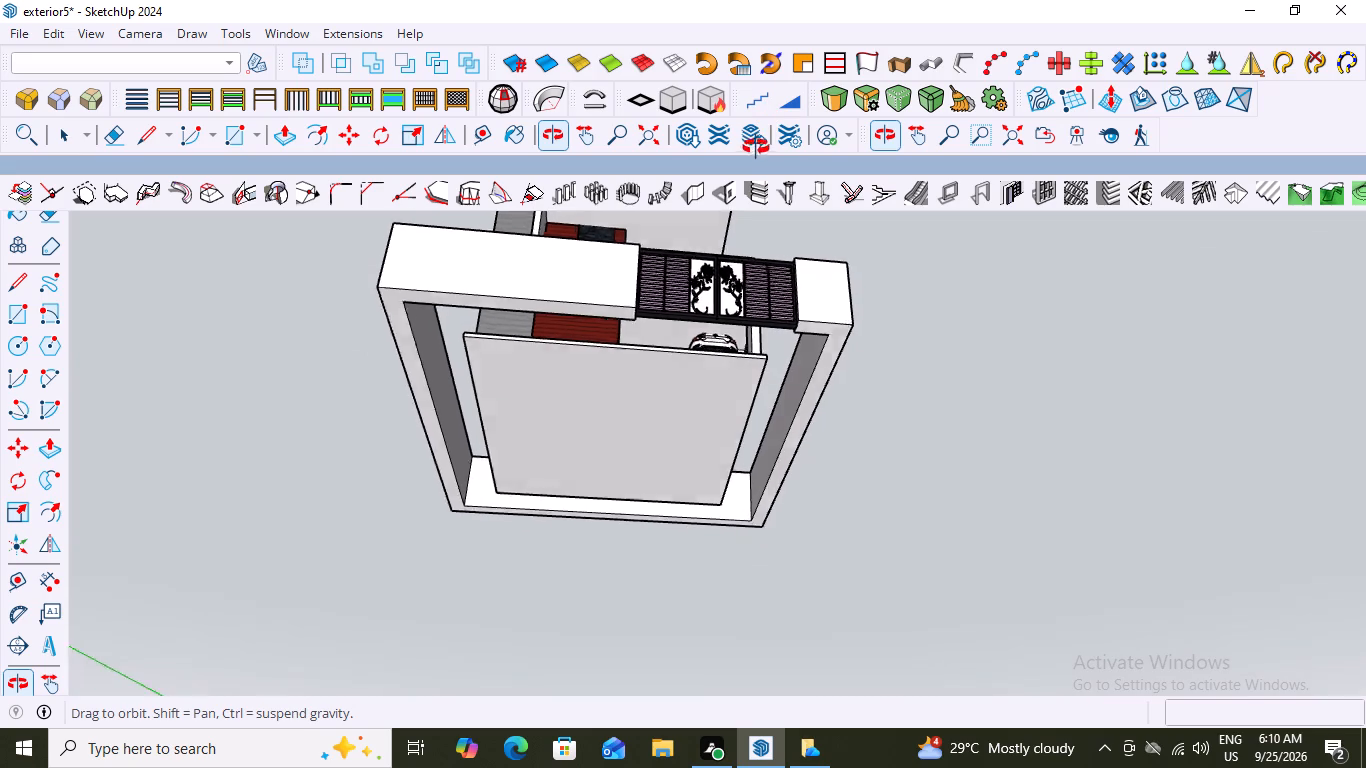
{"action": "middle_click_drag", "start_coordinate": [756, 147], "coordinate": [667, 234]}
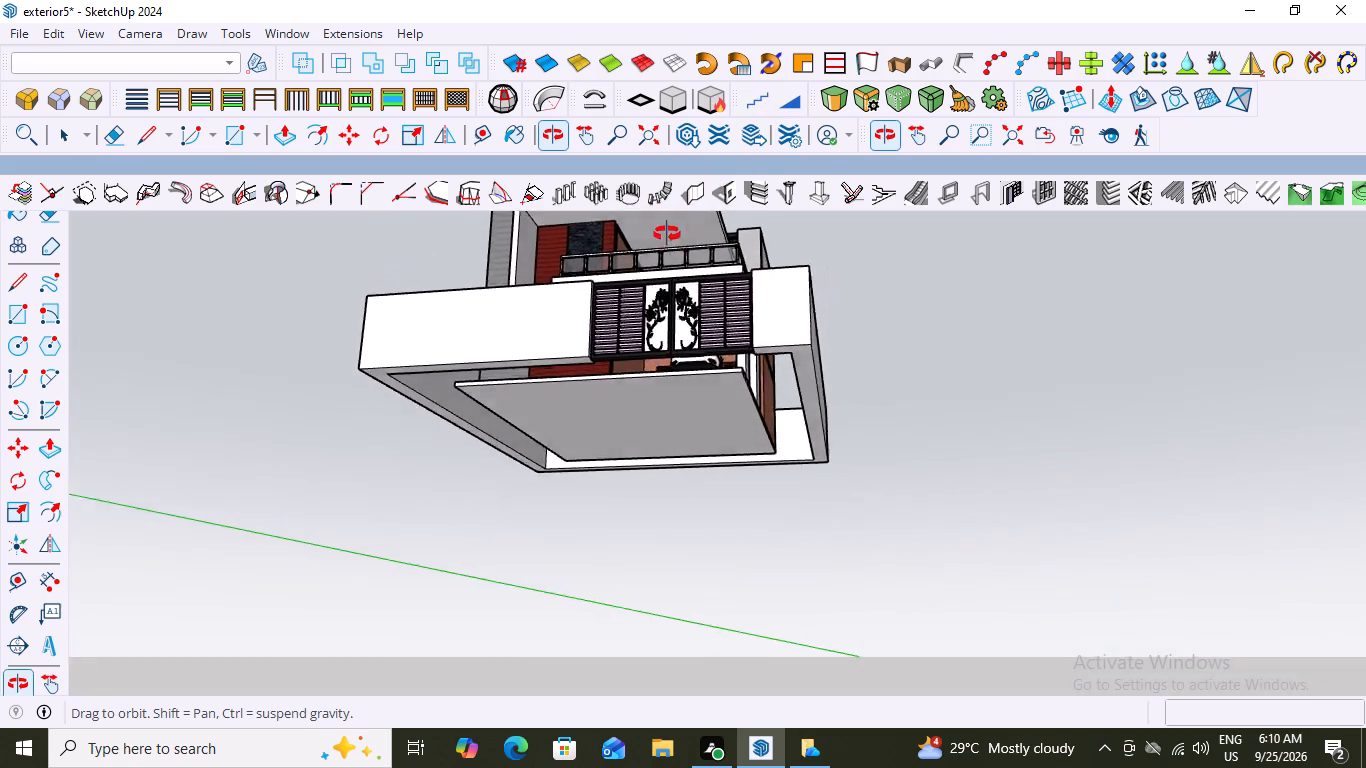
{"action": "middle_click_drag", "start_coordinate": [667, 234], "coordinate": [786, 197]}
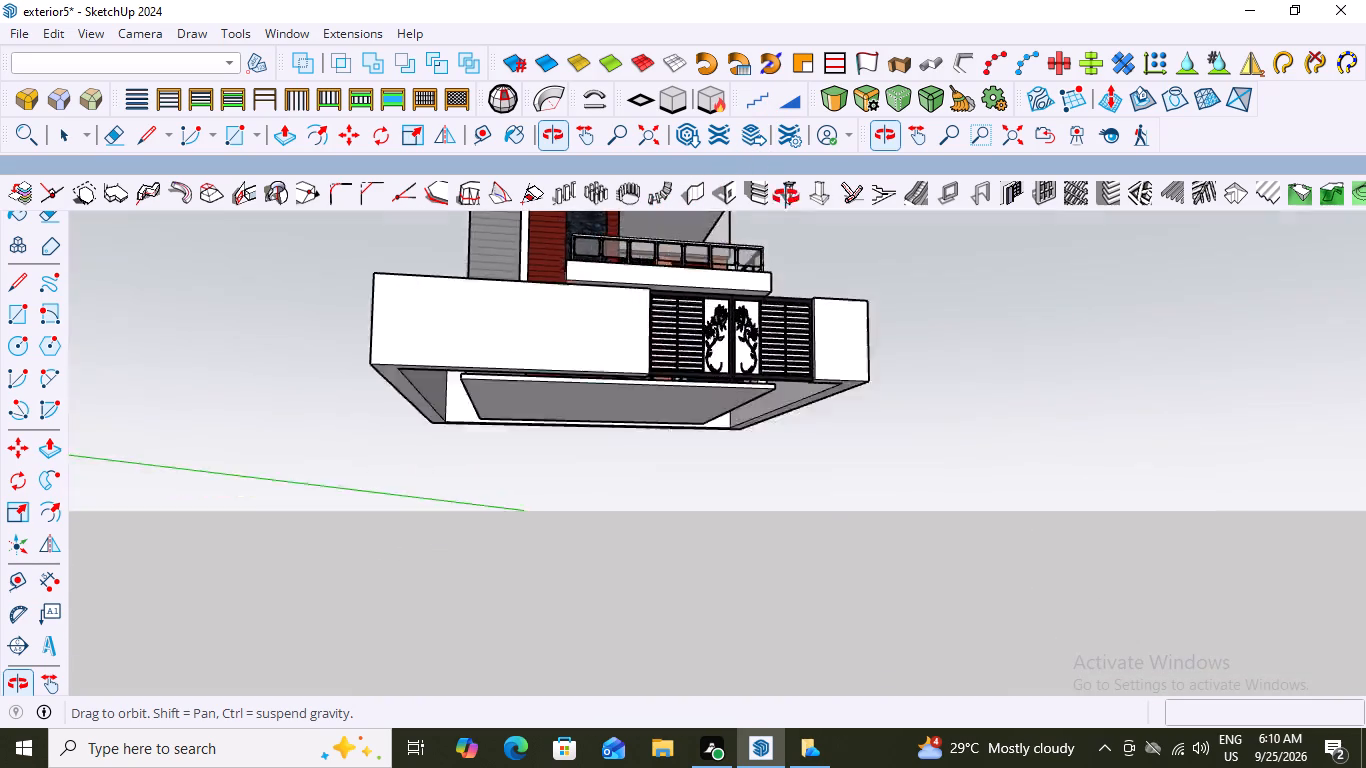
{"action": "middle_click_drag", "start_coordinate": [786, 197], "coordinate": [806, 13]}
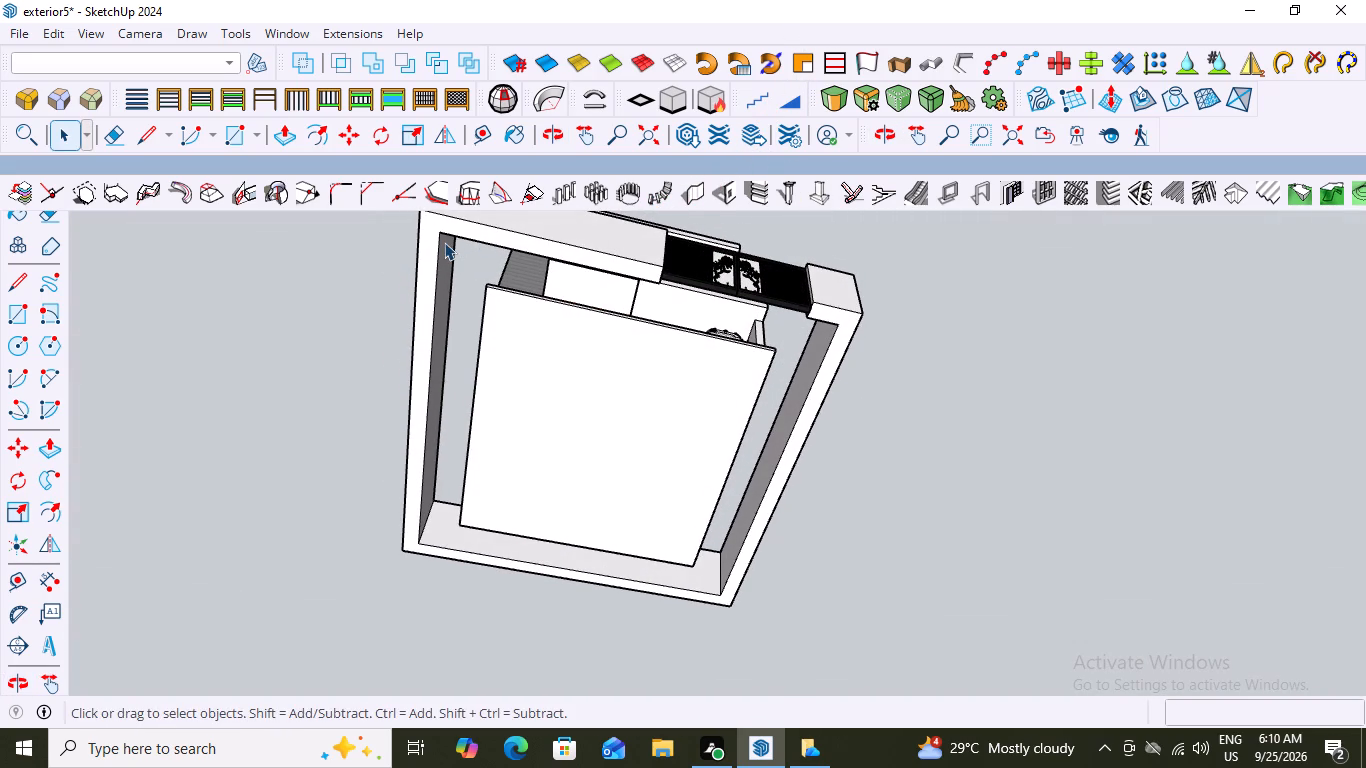
{"action": "key", "text": "r"}
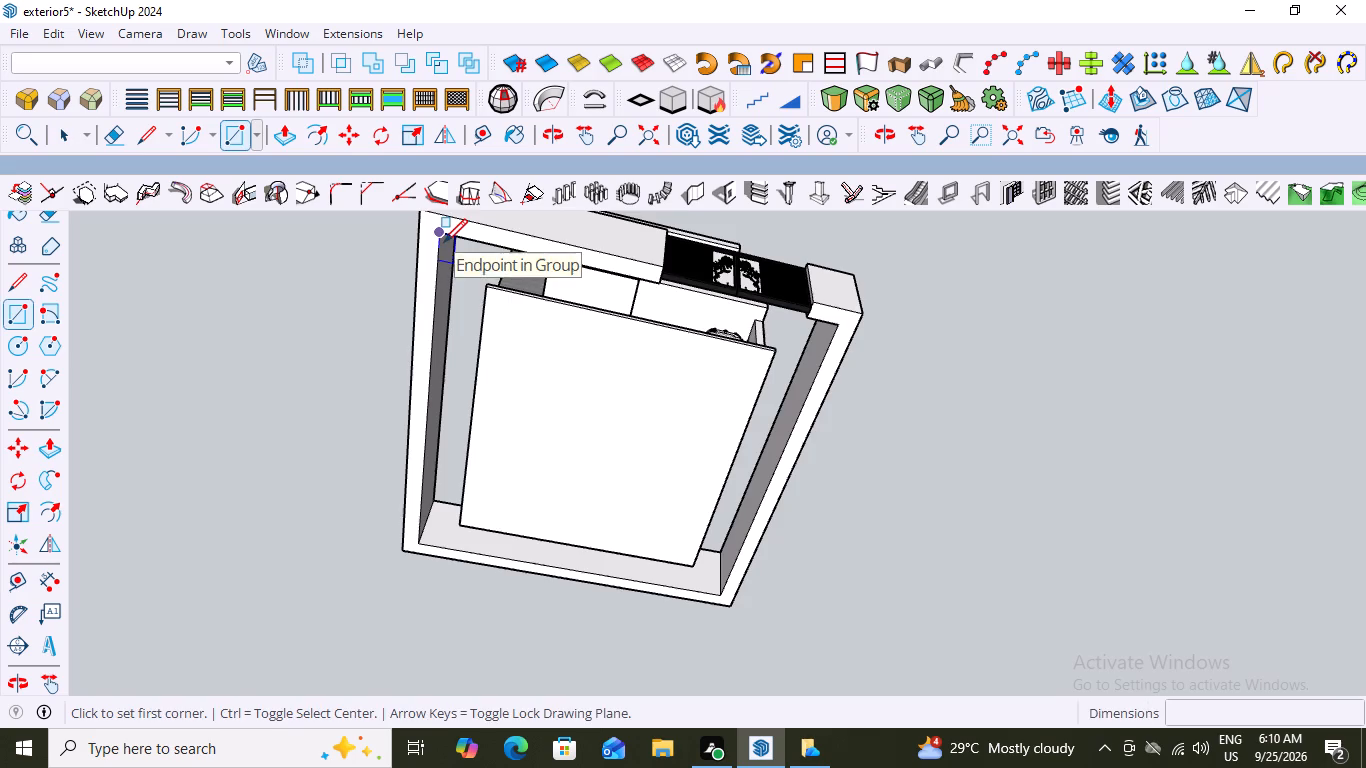
{"action": "scroll", "coordinate": [444, 242], "scroll_direction": "down", "scroll_amount": 9}
{"action": "scroll", "coordinate": [393, 219], "scroll_direction": "up", "scroll_amount": 7}
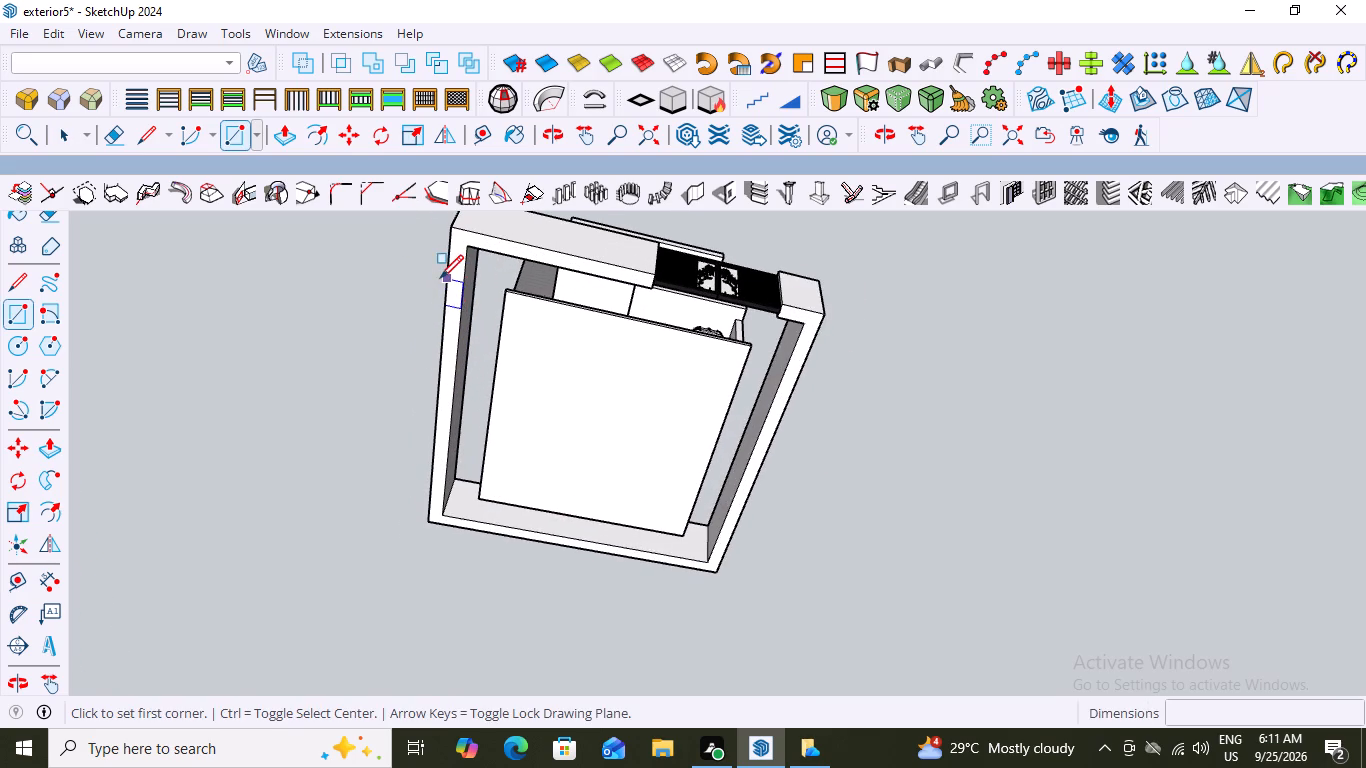
{"action": "left_click", "coordinate": [452, 230]}
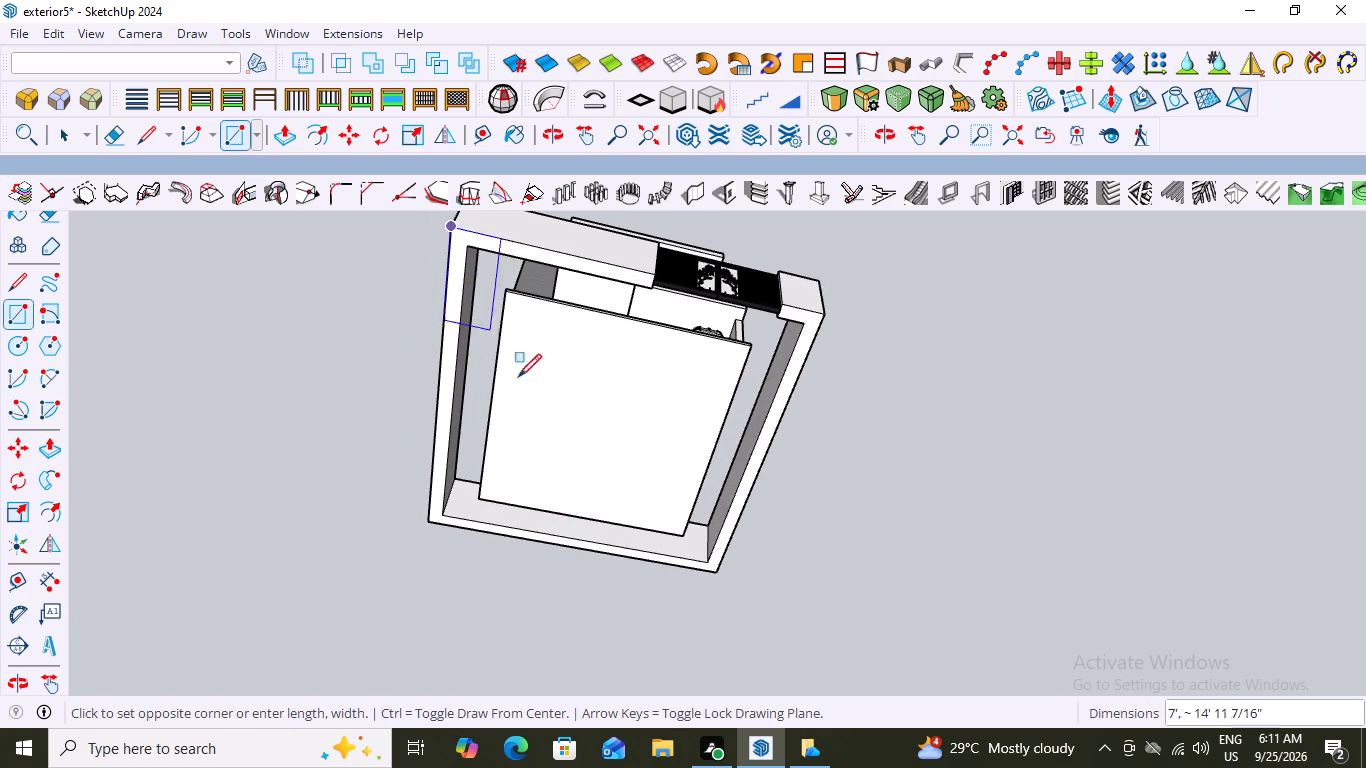
{"action": "left_click", "coordinate": [718, 573]}
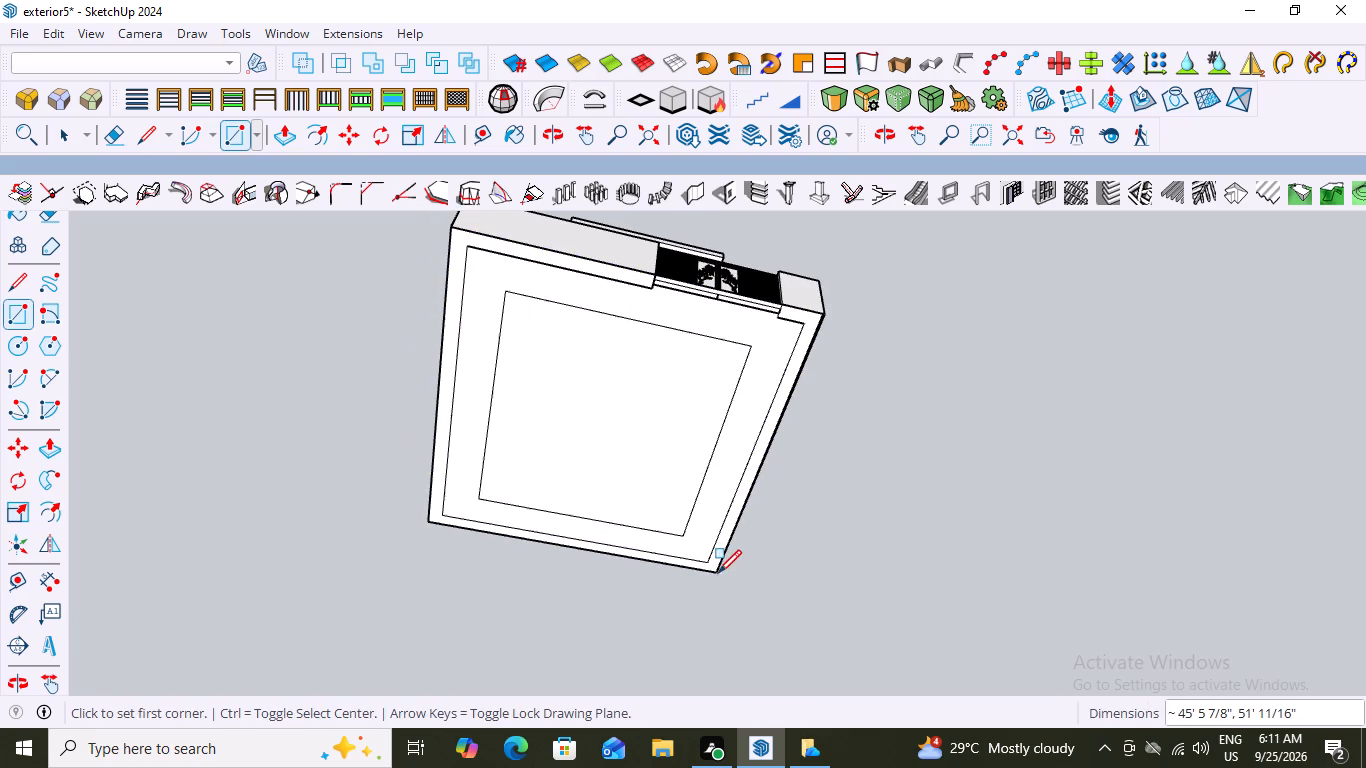
{"action": "key", "text": "space"}
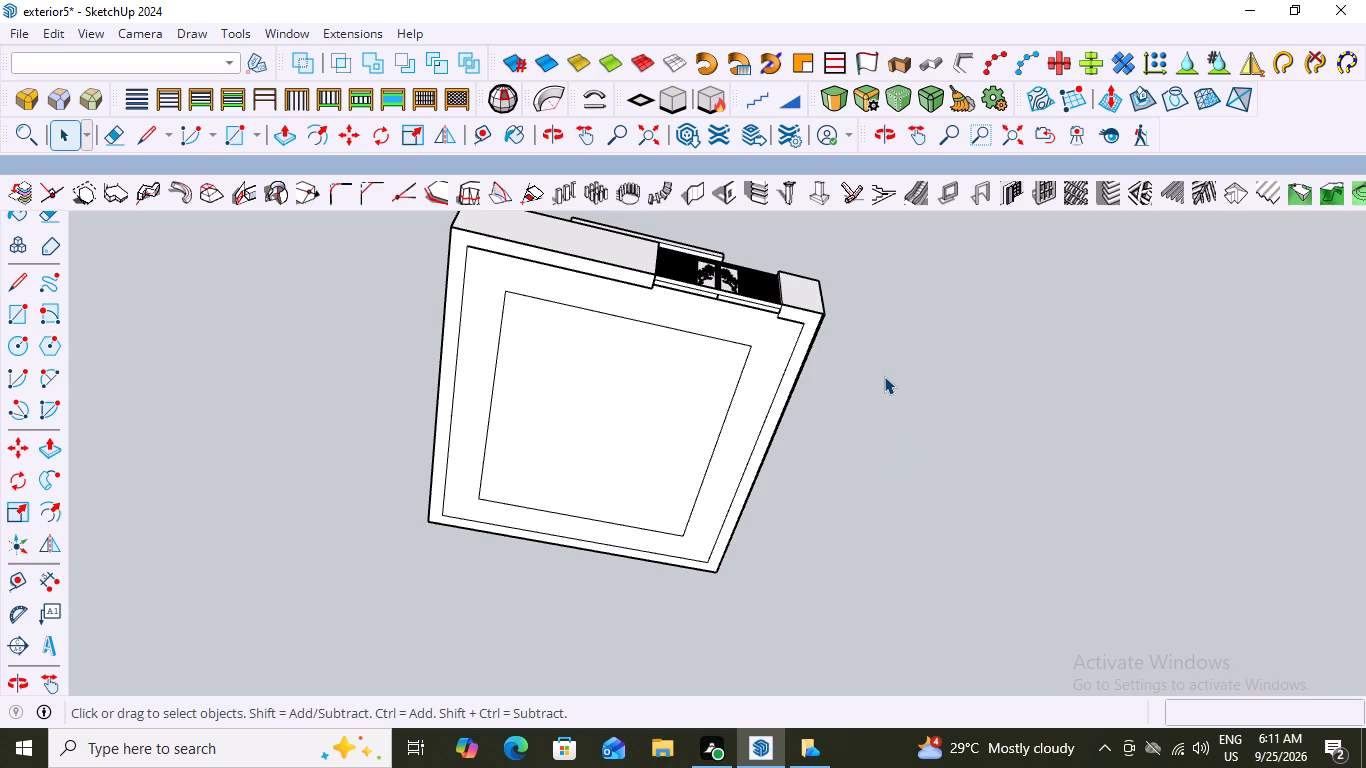
Examine the new ground face and the fitted gate from above, from the front, close up at the roses and from underneath.
{"action": "middle_click_drag", "start_coordinate": [861, 272], "coordinate": [811, 442]}
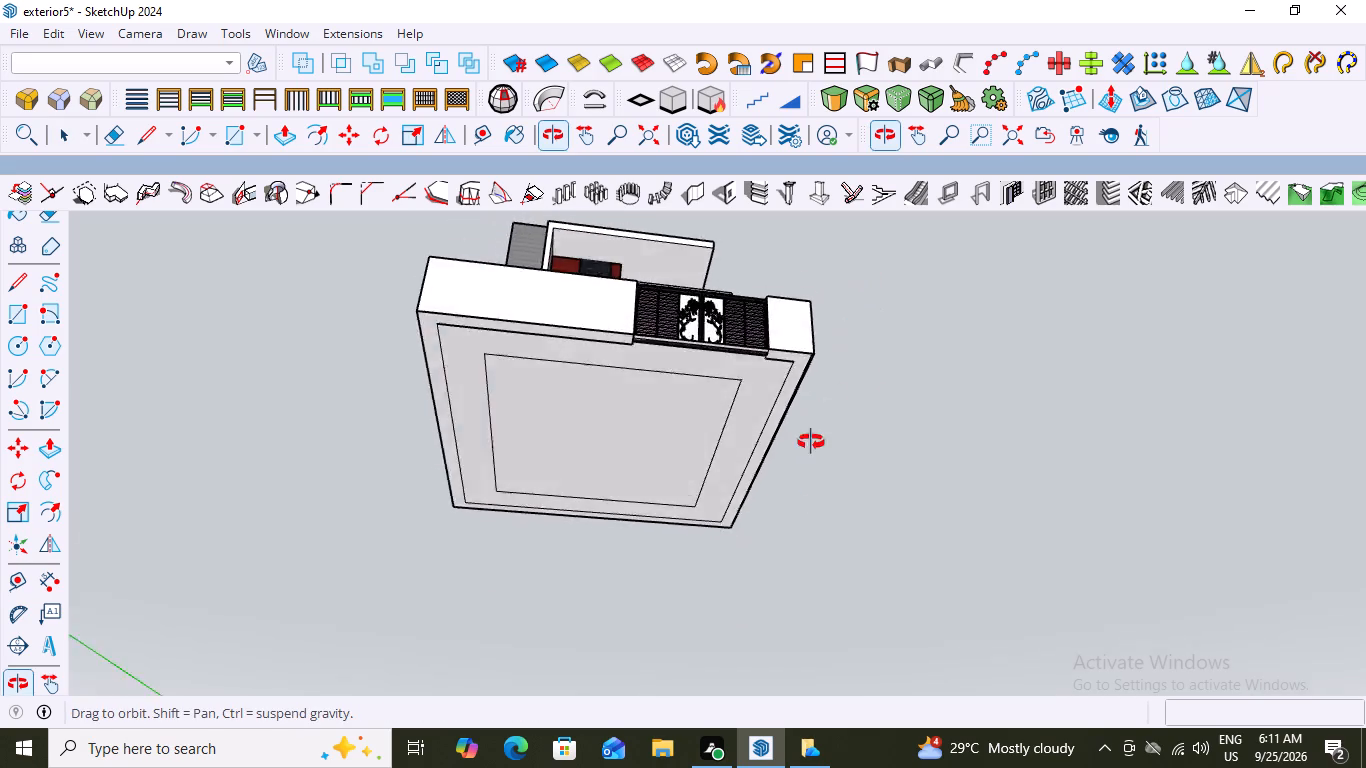
{"action": "middle_click_drag", "start_coordinate": [811, 442], "coordinate": [731, 661]}
{"action": "middle_click_drag", "start_coordinate": [748, 374], "coordinate": [753, 459]}
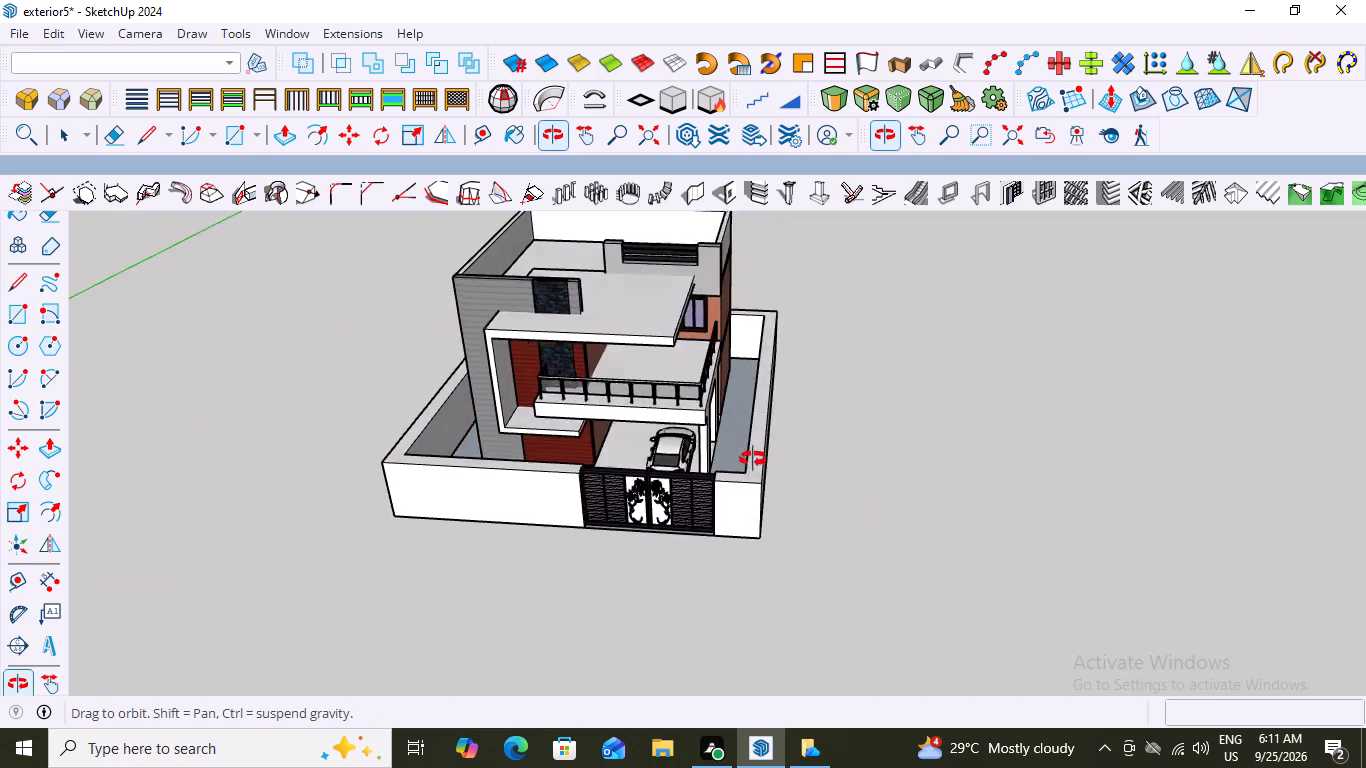
{"action": "middle_click_drag", "start_coordinate": [753, 459], "coordinate": [820, 429]}
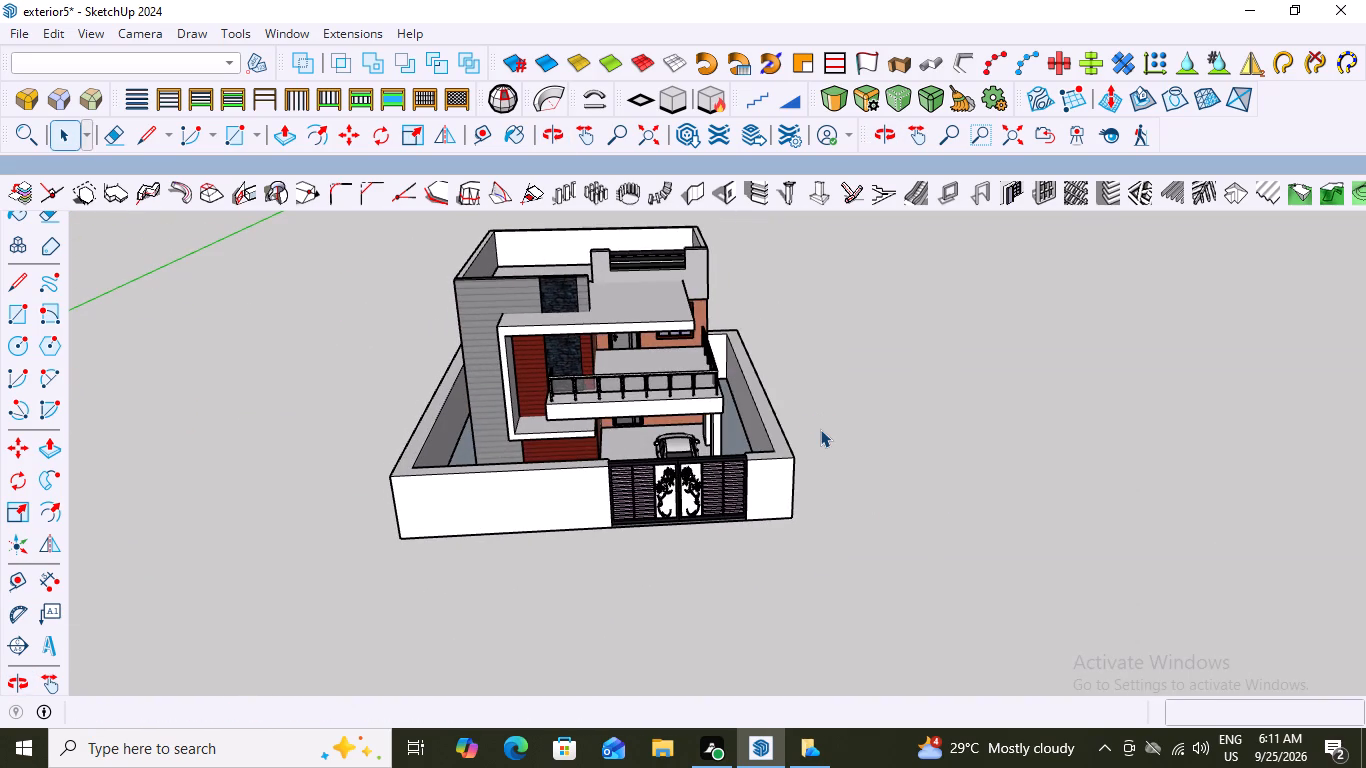
{"action": "middle_click_drag", "start_coordinate": [797, 412], "coordinate": [781, 315]}
{"action": "scroll", "coordinate": [781, 315], "scroll_direction": "up", "scroll_amount": 1}
{"action": "scroll", "coordinate": [677, 474], "scroll_direction": "up", "scroll_amount": 6}
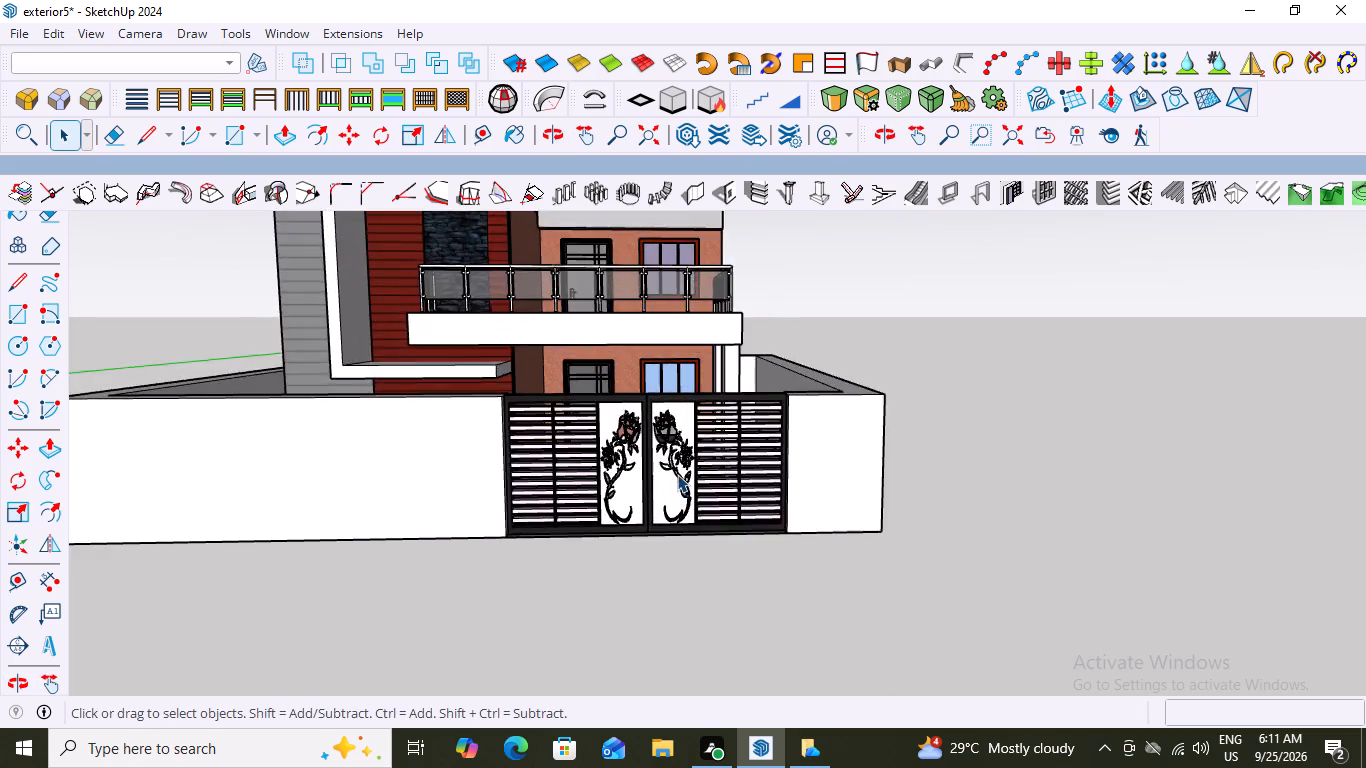
{"action": "scroll", "coordinate": [677, 474], "scroll_direction": "up", "scroll_amount": 15}
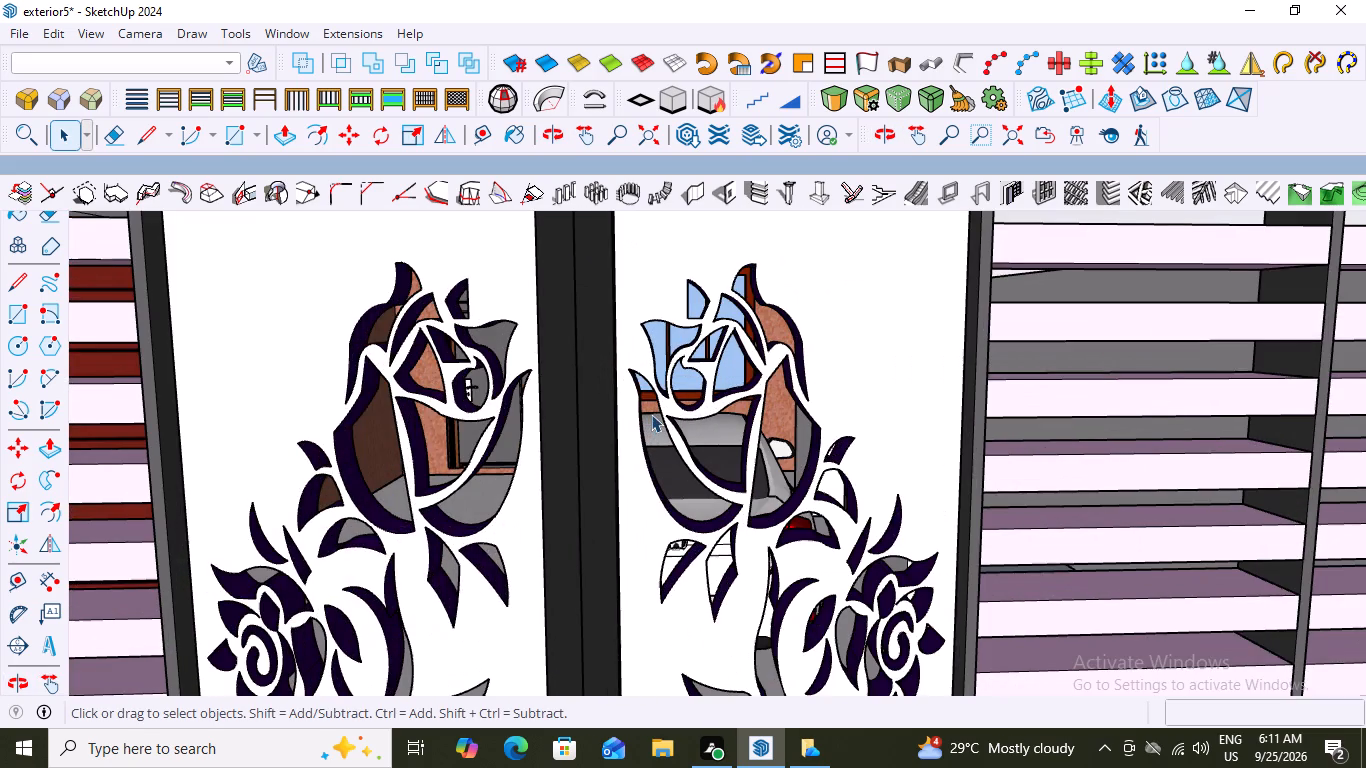
{"action": "scroll", "coordinate": [651, 414], "scroll_direction": "down", "scroll_amount": 16}
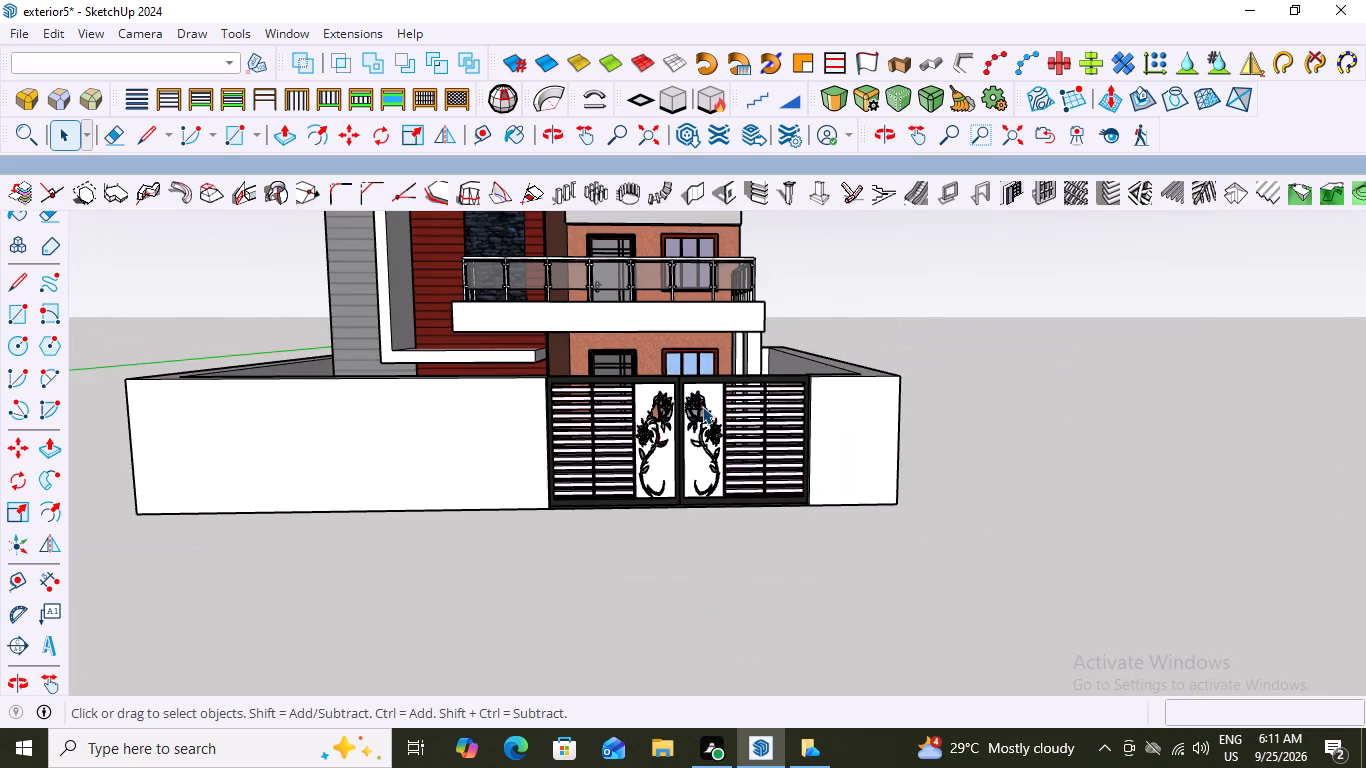
{"action": "scroll", "coordinate": [676, 488], "scroll_direction": "down", "scroll_amount": 3}
{"action": "middle_click_drag", "start_coordinate": [600, 518], "coordinate": [631, 523]}
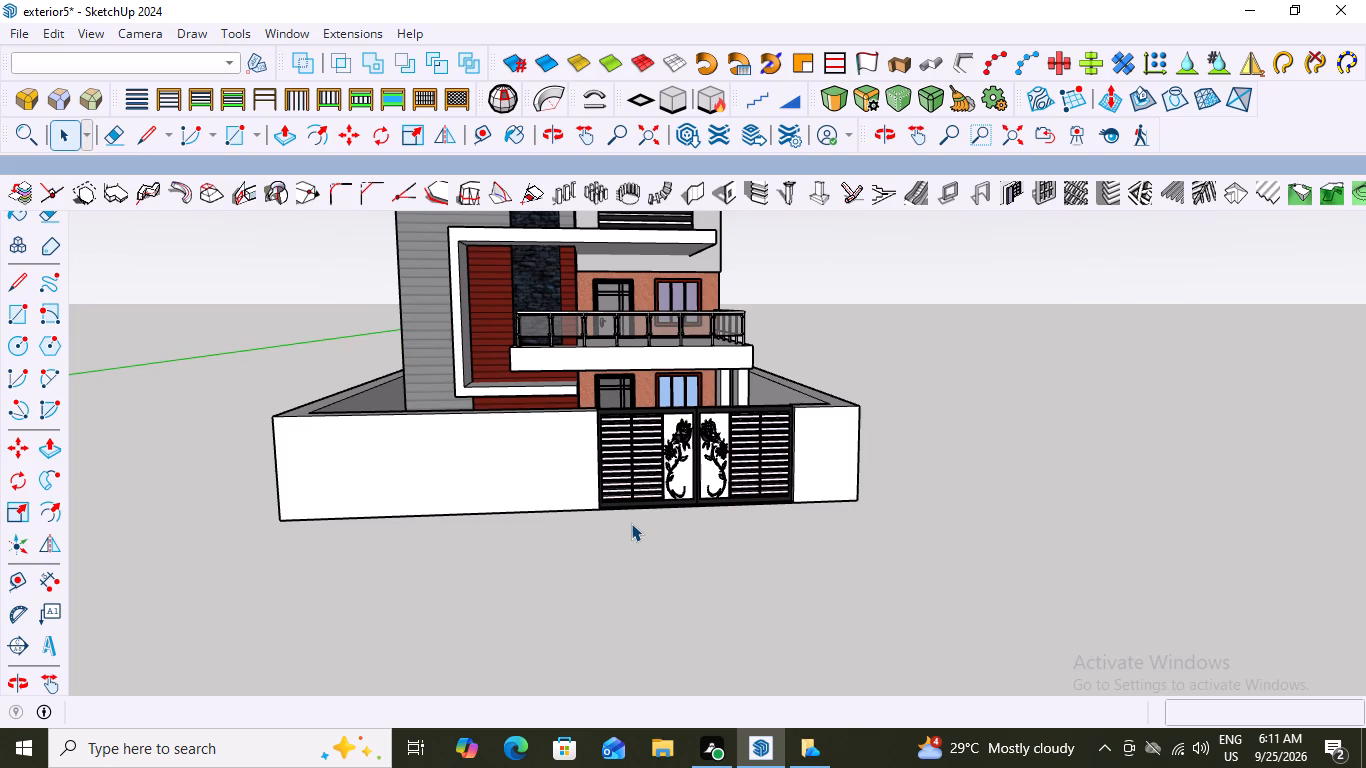
{"action": "scroll", "coordinate": [843, 500], "scroll_direction": "up", "scroll_amount": 1}
{"action": "scroll", "coordinate": [747, 507], "scroll_direction": "up", "scroll_amount": 3}
{"action": "middle_click_drag", "start_coordinate": [747, 507], "coordinate": [816, 439]}
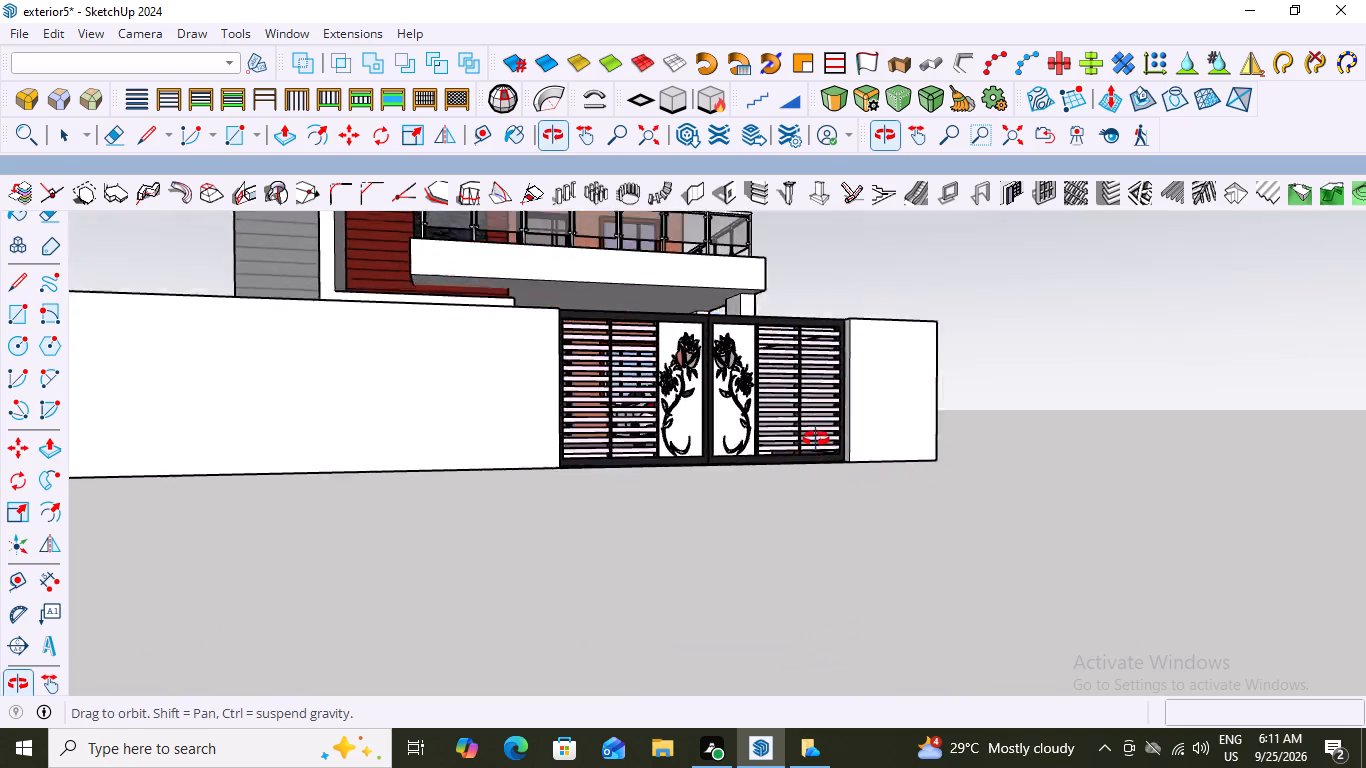
{"action": "middle_click_drag", "start_coordinate": [816, 439], "coordinate": [815, 376]}
{"action": "middle_click_drag", "start_coordinate": [698, 377], "coordinate": [676, 427]}
{"action": "scroll", "coordinate": [676, 427], "scroll_direction": "up", "scroll_amount": 8}
{"action": "middle_click_drag", "start_coordinate": [711, 377], "coordinate": [706, 290]}
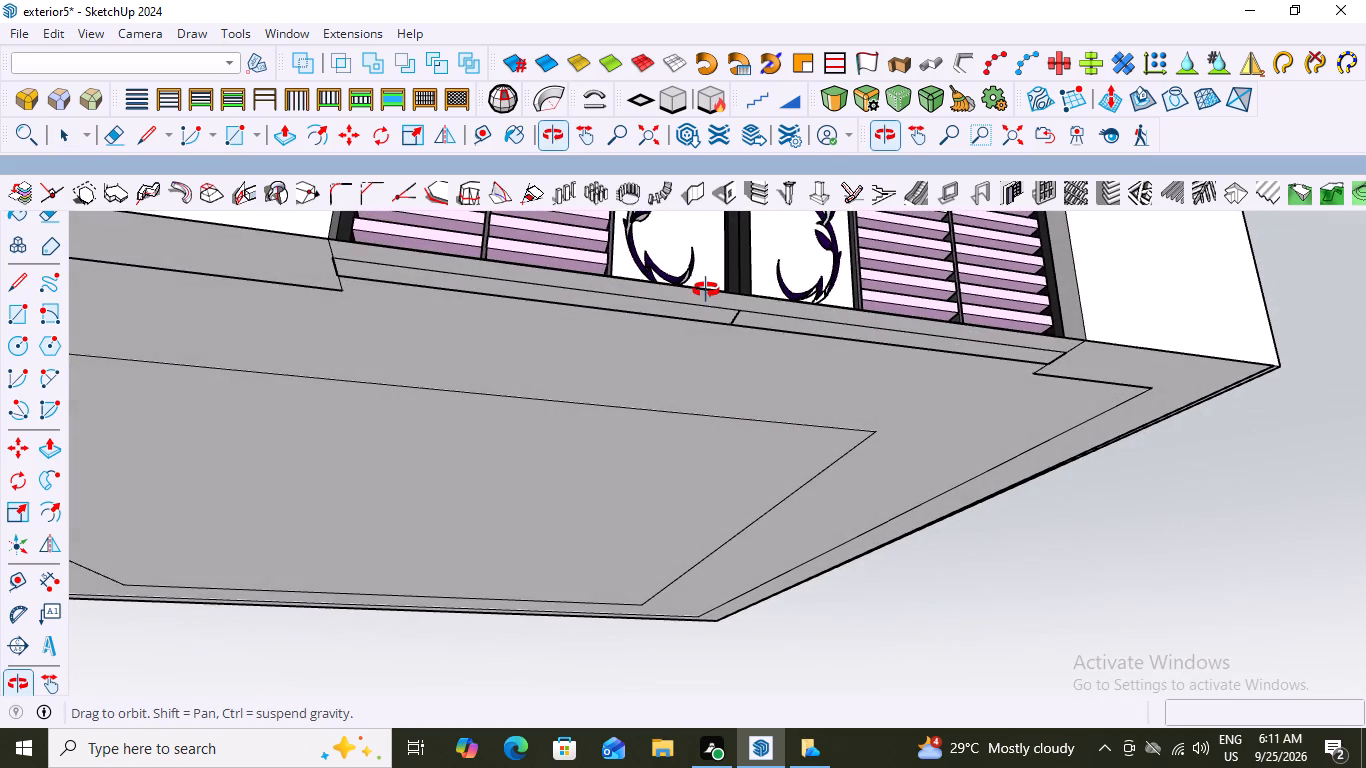
Scale the rose-panel gate from its bottom edge to about 0.35 in thickness and 0.76 in height, lifting it off the ground.
{"action": "middle_click_drag", "start_coordinate": [706, 290], "coordinate": [712, 310]}
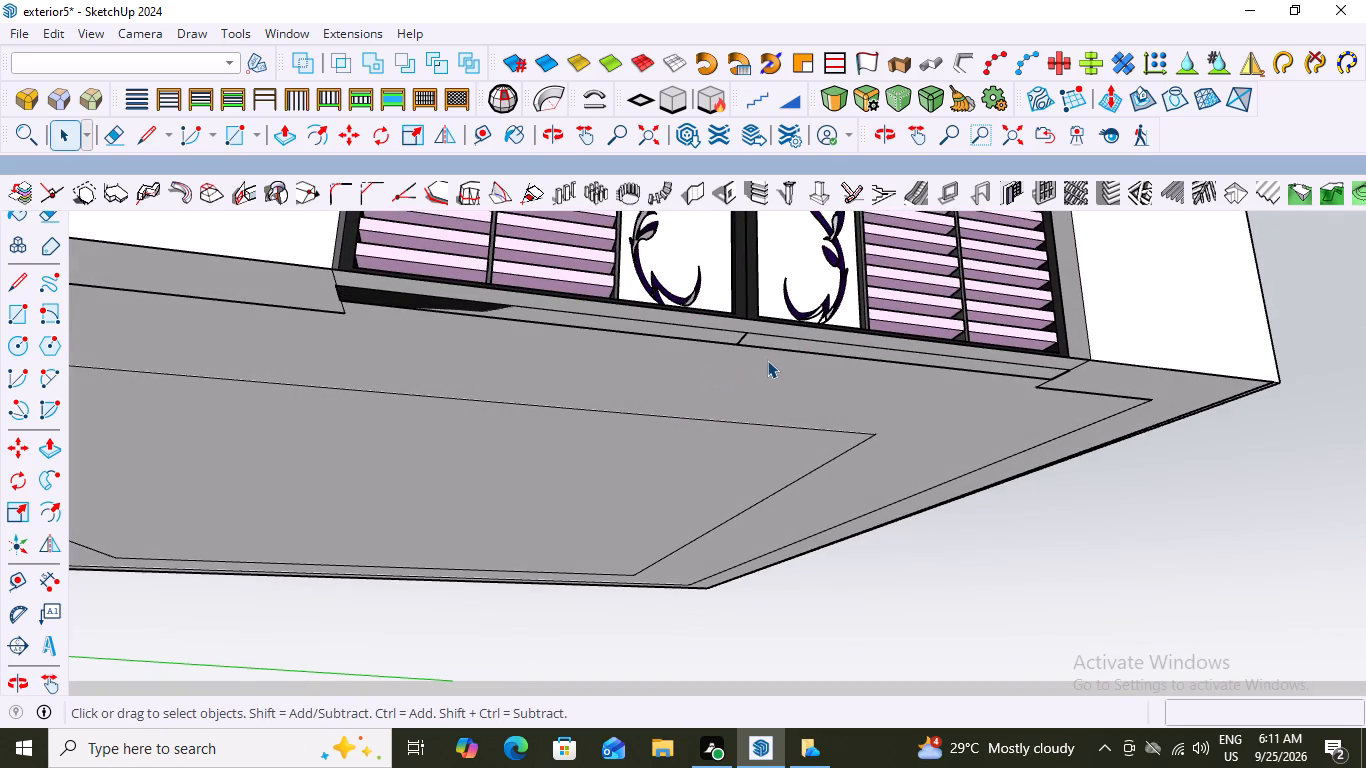
{"action": "scroll", "coordinate": [767, 360], "scroll_direction": "up", "scroll_amount": 2}
{"action": "scroll", "coordinate": [688, 349], "scroll_direction": "down", "scroll_amount": 2}
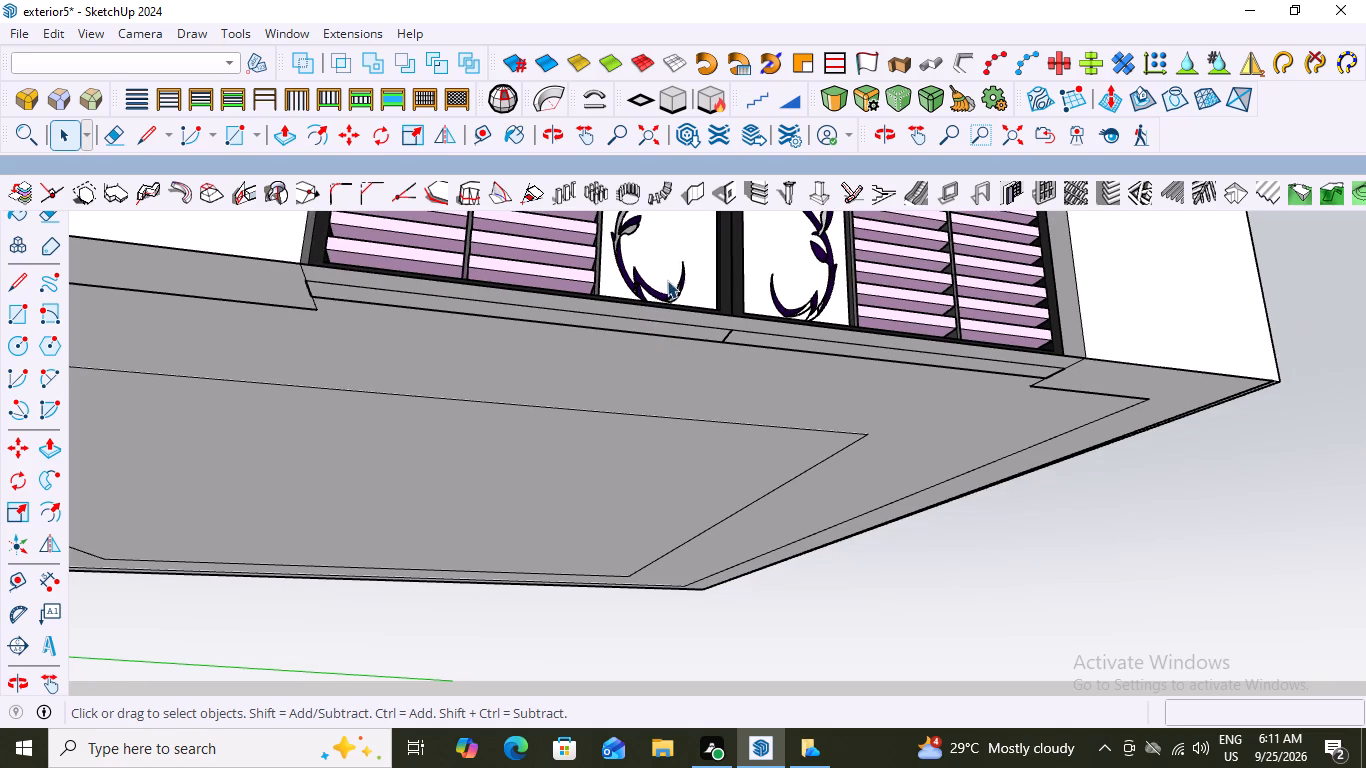
{"action": "left_click", "coordinate": [667, 279]}
{"action": "middle_click_drag", "start_coordinate": [622, 364], "coordinate": [625, 402]}
{"action": "scroll", "coordinate": [622, 364], "scroll_direction": "down", "scroll_amount": 1}
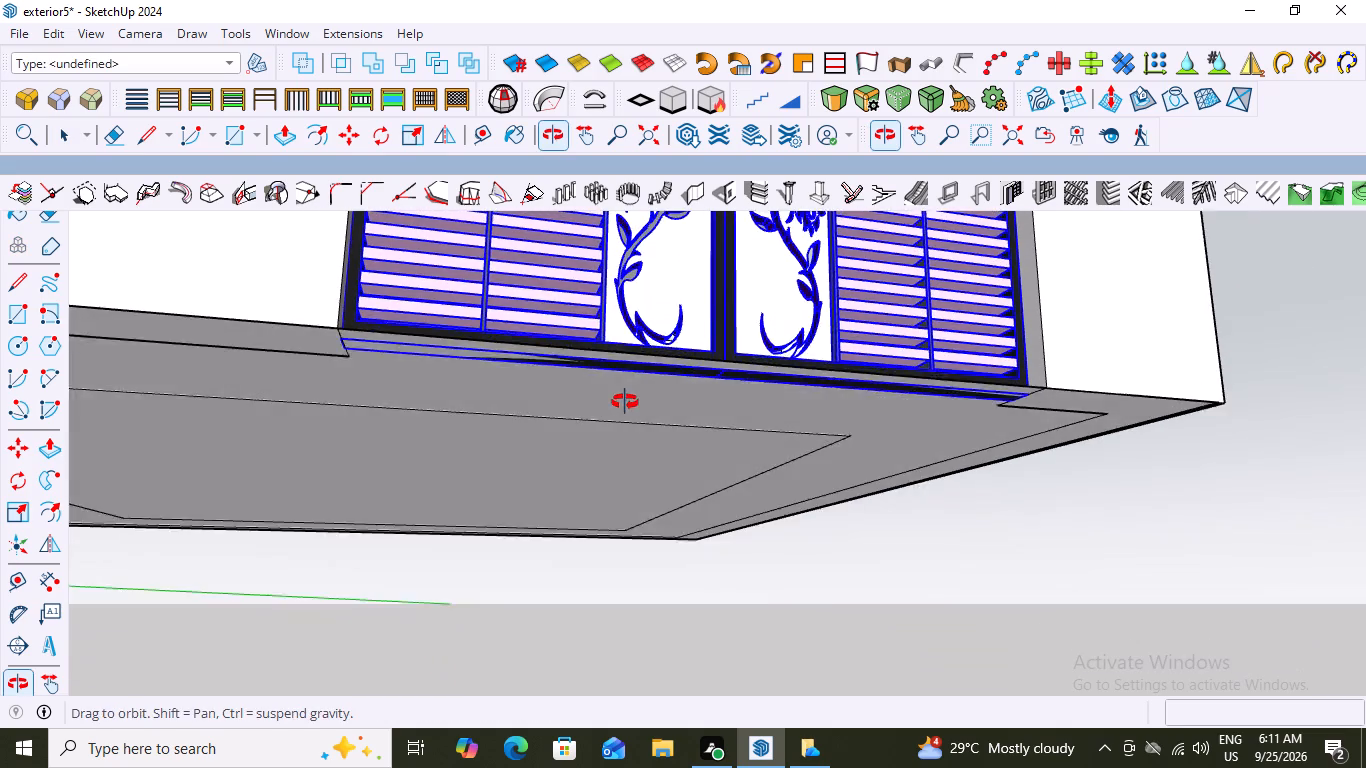
{"action": "middle_click_drag", "start_coordinate": [625, 402], "coordinate": [625, 404]}
{"action": "scroll", "coordinate": [728, 387], "scroll_direction": "up", "scroll_amount": 3}
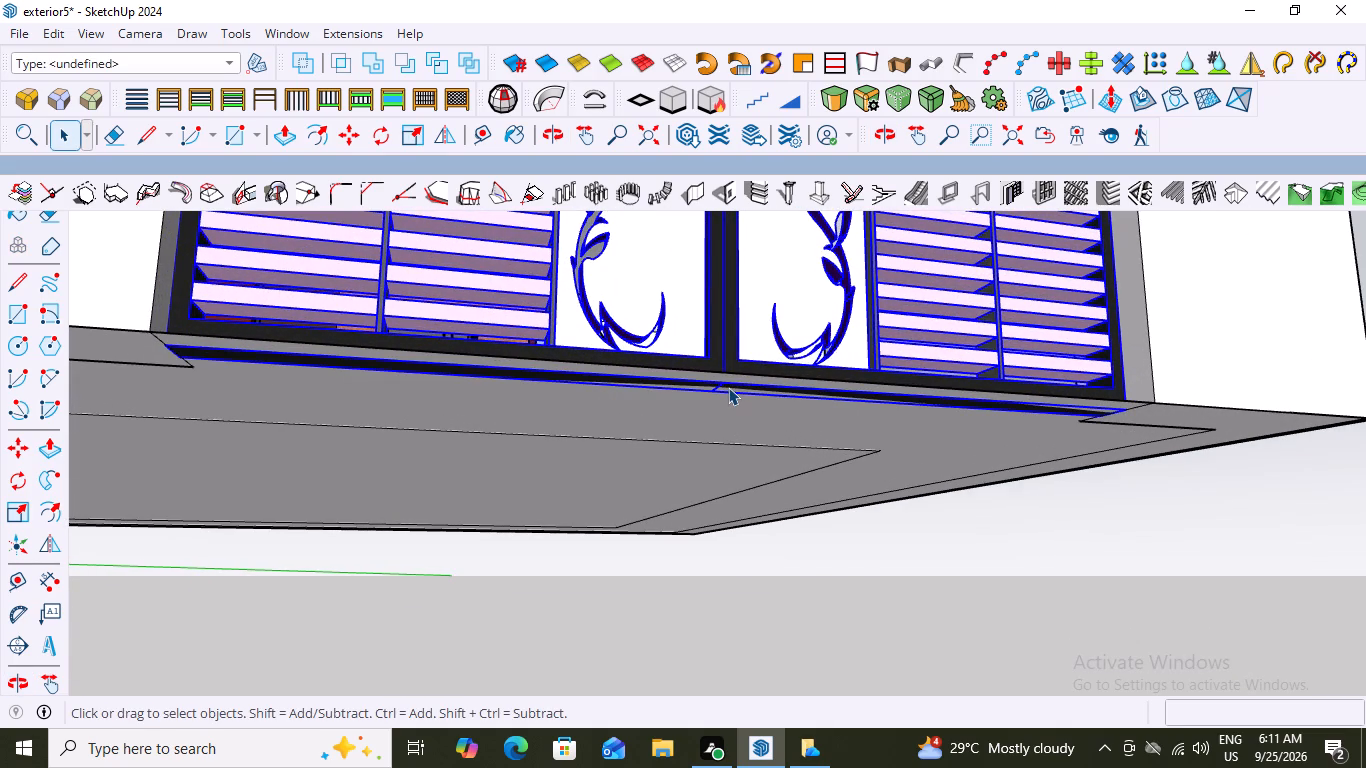
{"action": "key", "text": "s"}
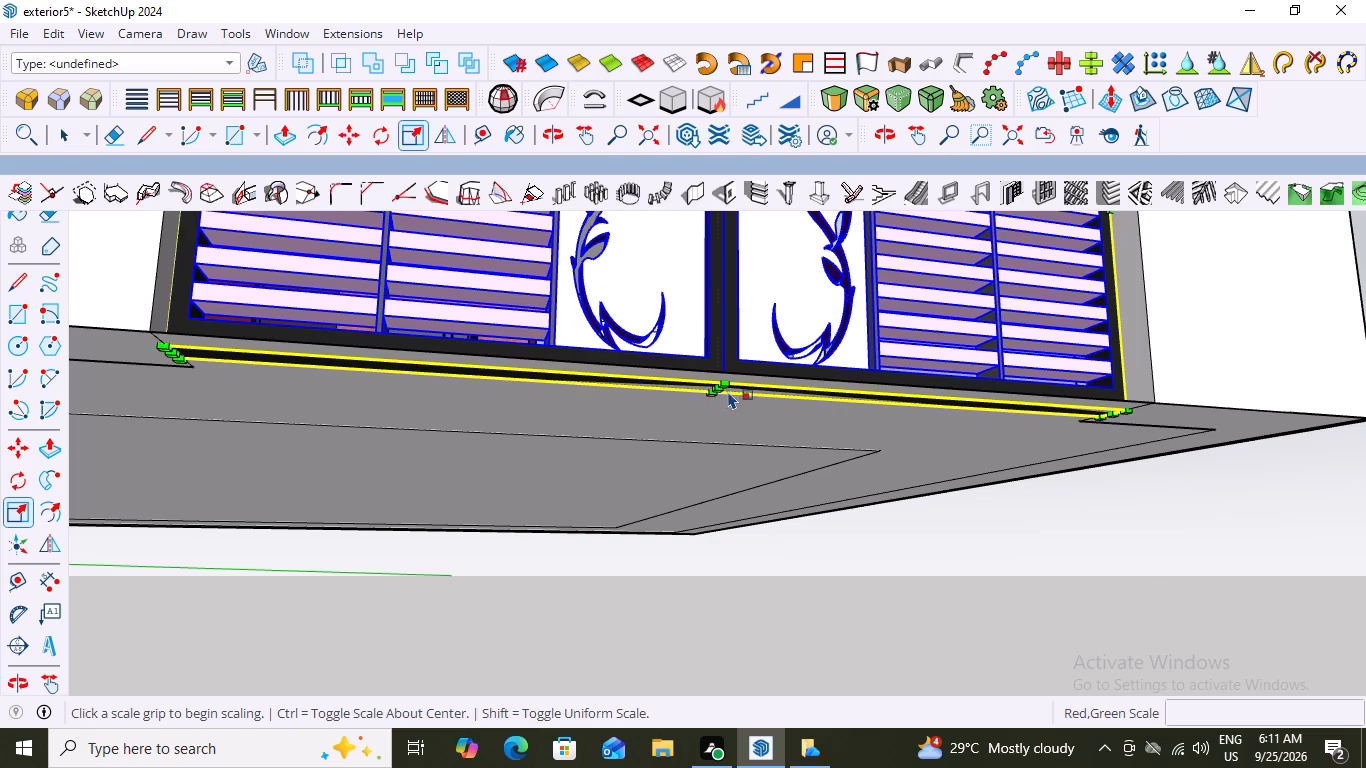
{"action": "left_click_drag", "start_coordinate": [716, 389], "coordinate": [714, 312]}
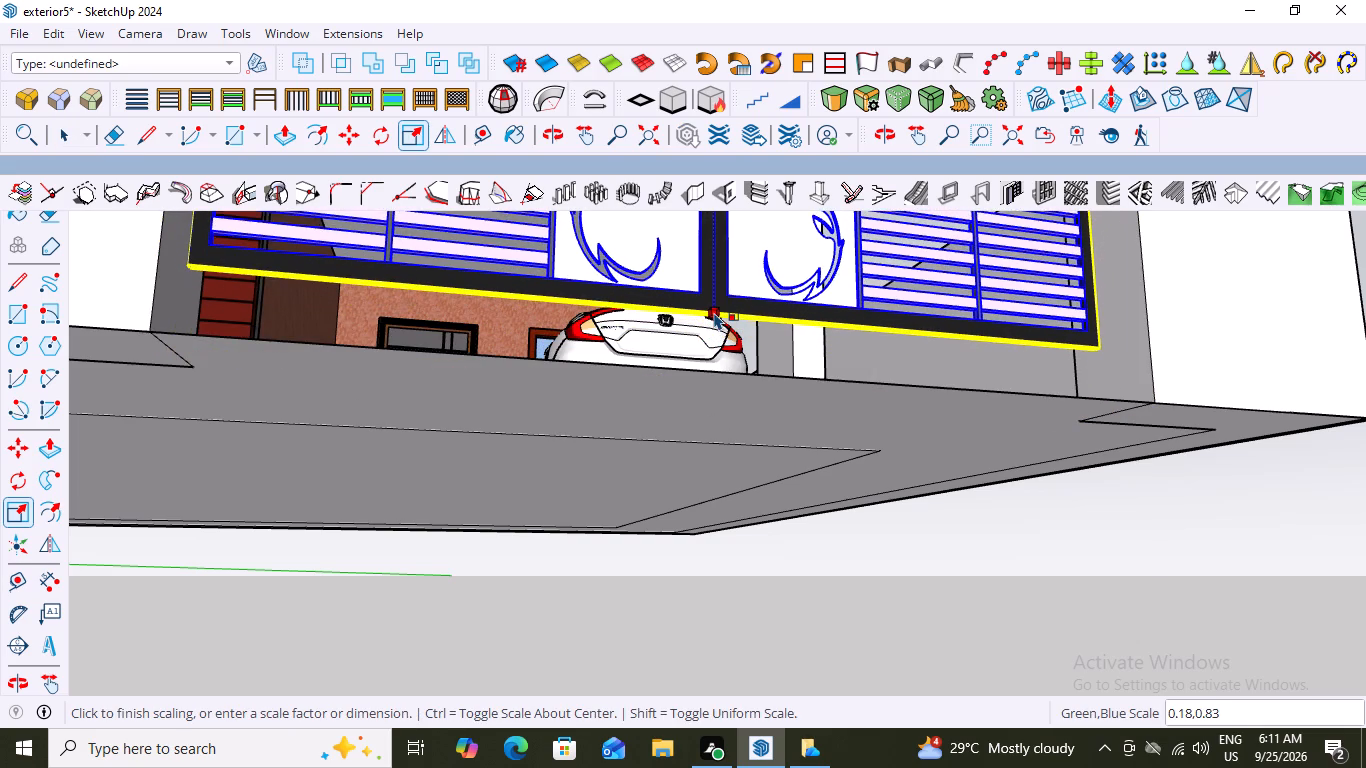
{"action": "left_click_drag", "start_coordinate": [714, 312], "coordinate": [716, 280]}
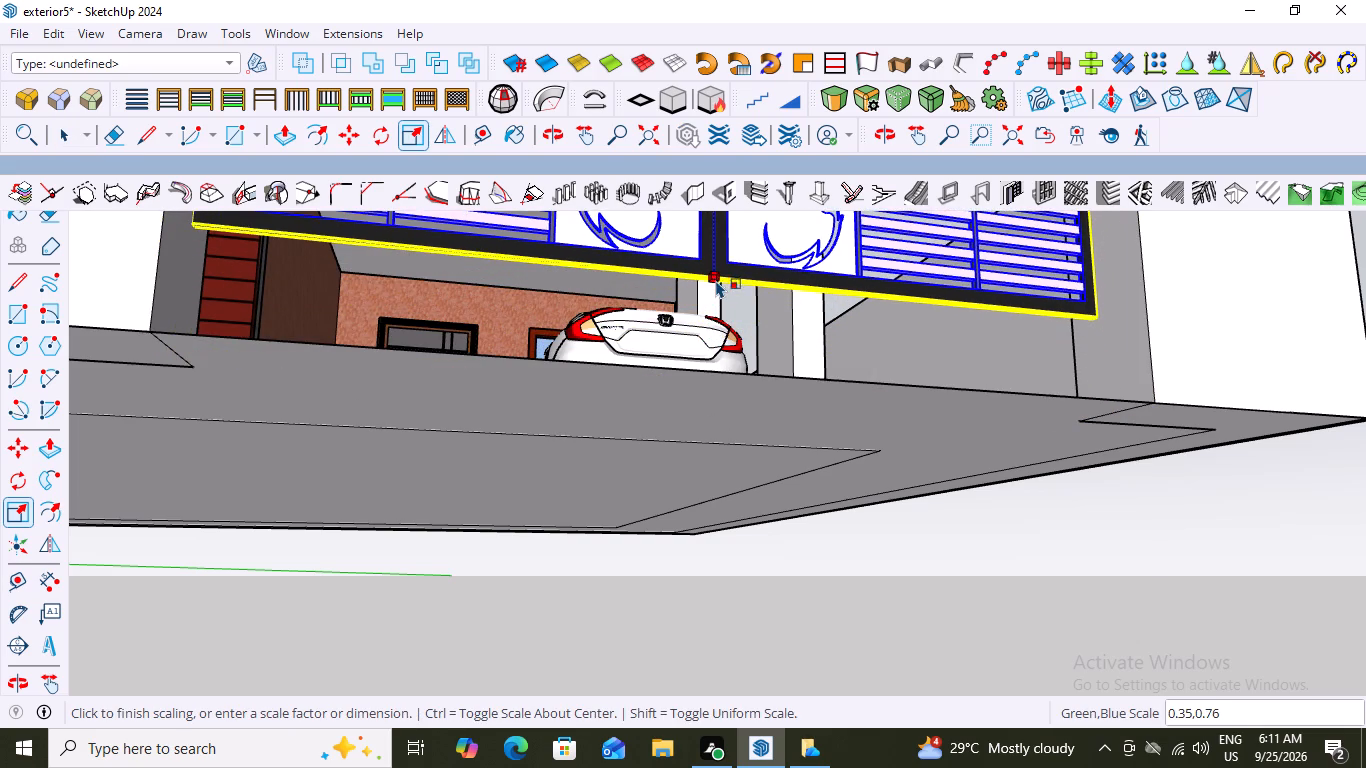
{"action": "left_click_drag", "start_coordinate": [716, 280], "coordinate": [717, 281]}
{"action": "key", "text": "space"}
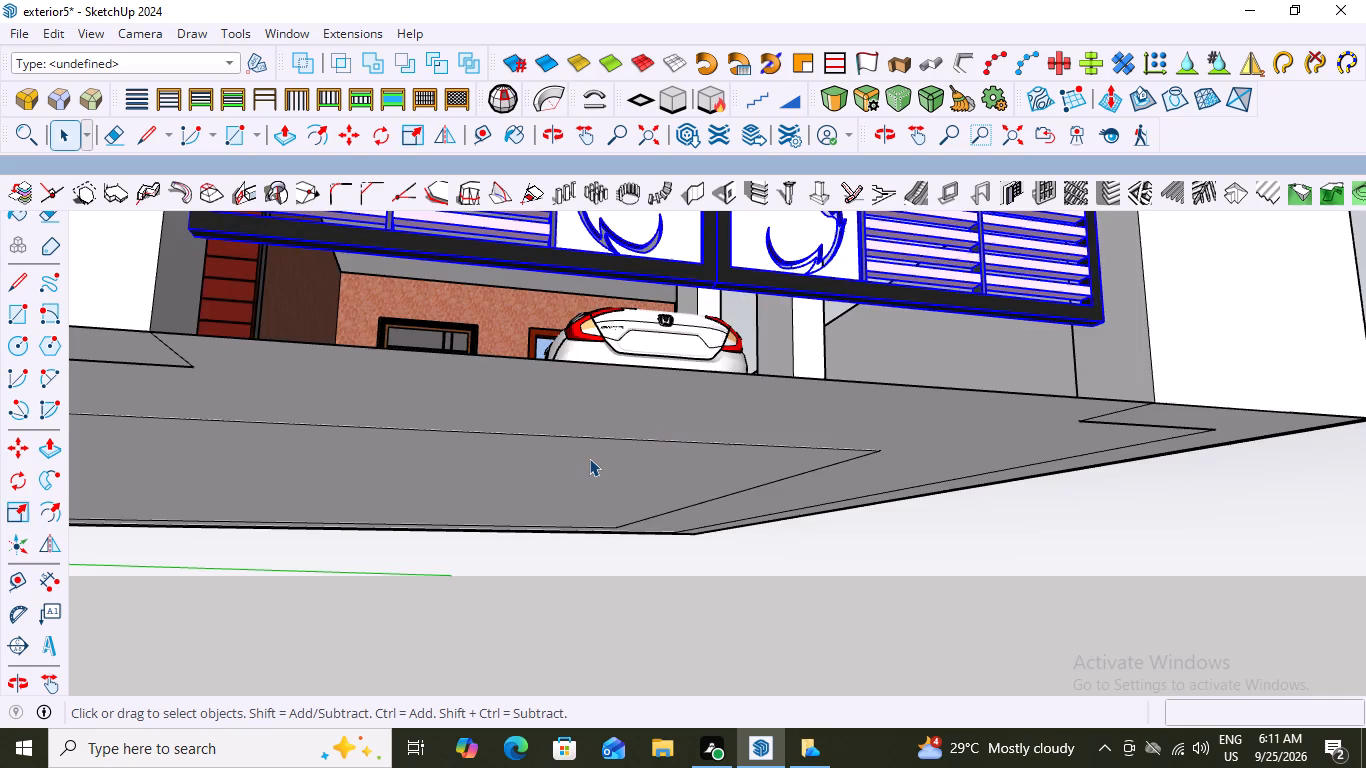
Scale the gate's bottom edge down by a height factor of about 1.07 and double its thickness with a 2.00 factor.
{"action": "scroll", "coordinate": [589, 458], "scroll_direction": "down", "scroll_amount": 8}
{"action": "middle_click_drag", "start_coordinate": [589, 458], "coordinate": [581, 532]}
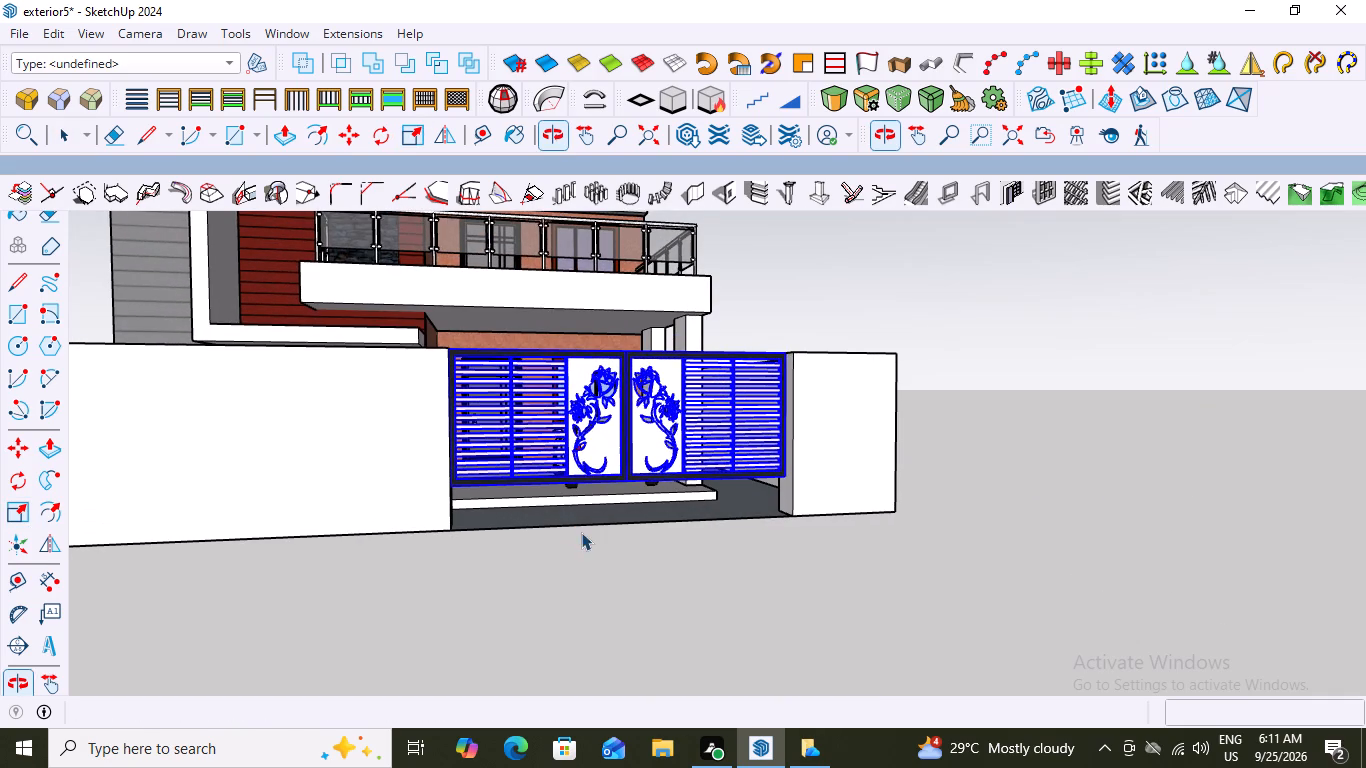
{"action": "scroll", "coordinate": [612, 544], "scroll_direction": "up", "scroll_amount": 2}
{"action": "middle_click_drag", "start_coordinate": [691, 469], "coordinate": [700, 453]}
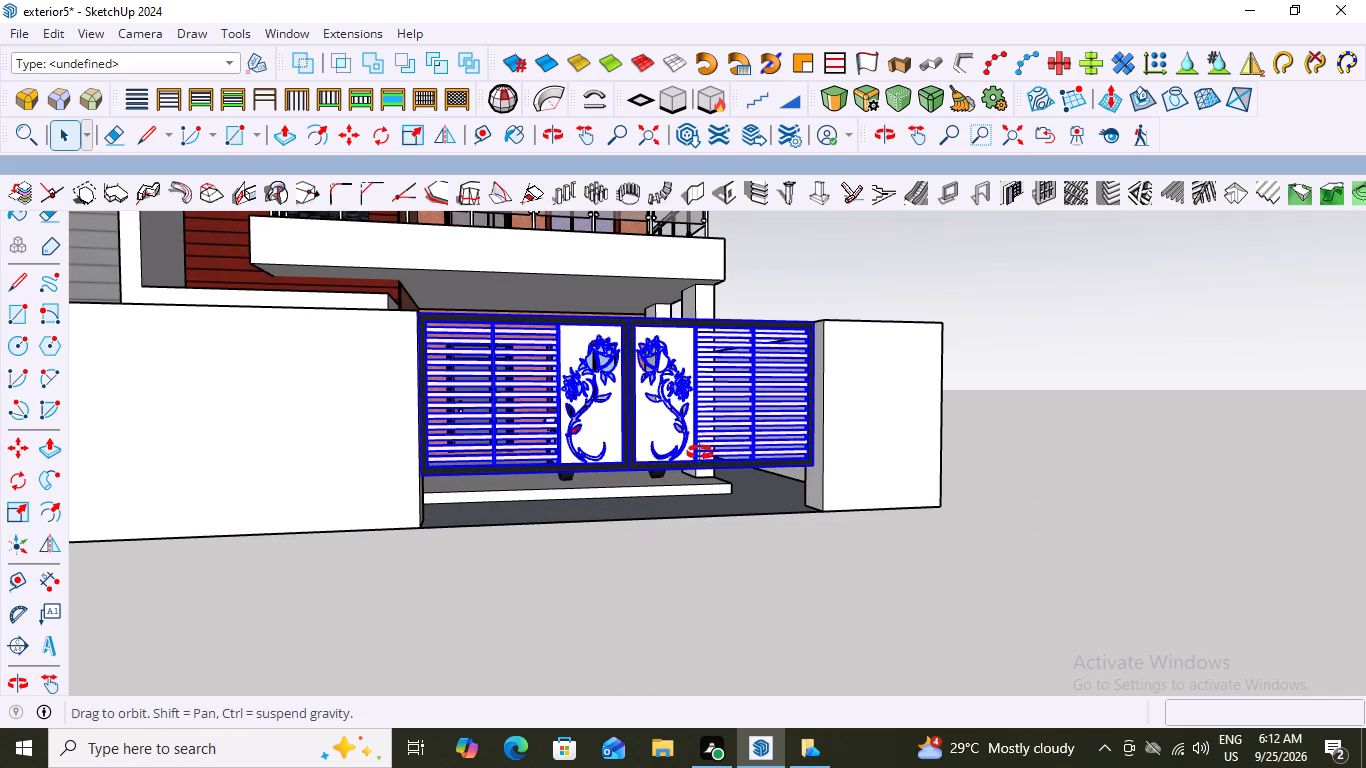
{"action": "middle_click_drag", "start_coordinate": [700, 453], "coordinate": [708, 309]}
{"action": "scroll", "coordinate": [666, 341], "scroll_direction": "up", "scroll_amount": 4}
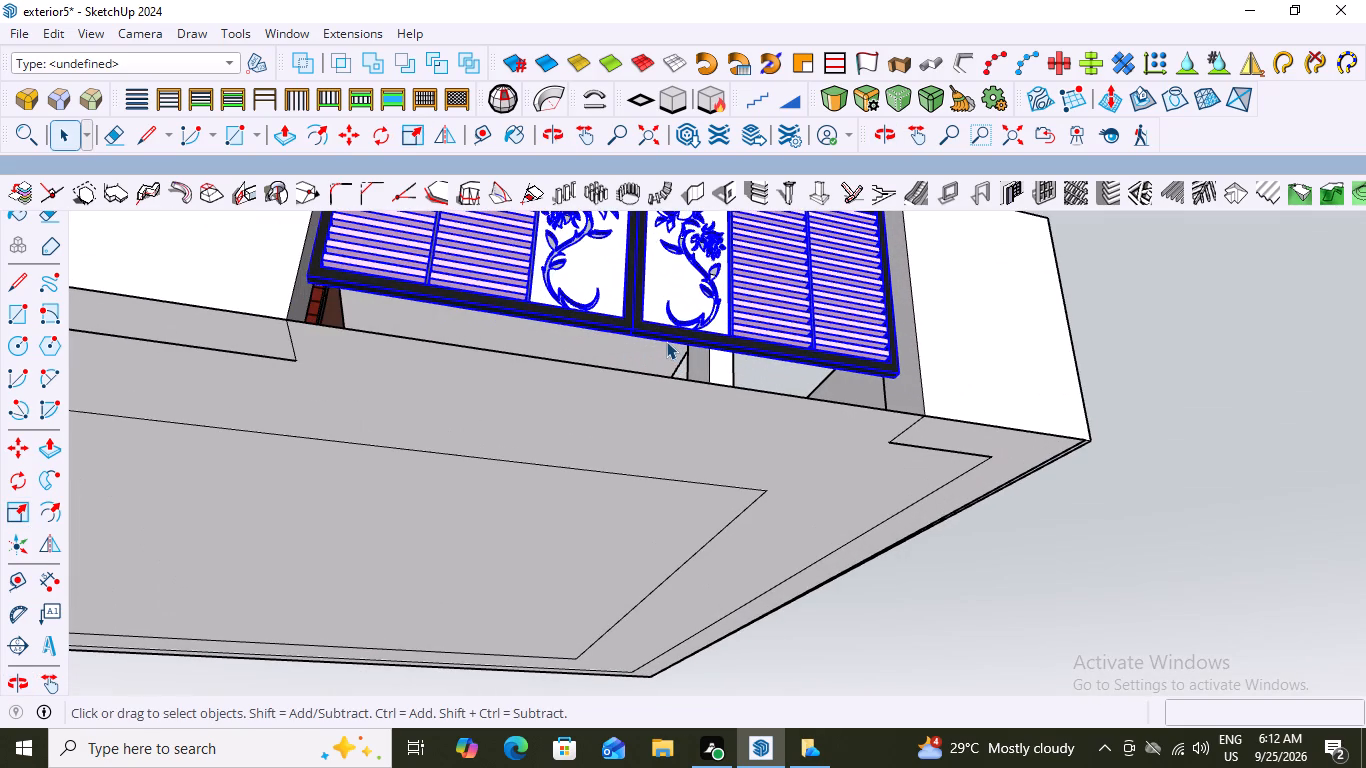
{"action": "key", "text": "s"}
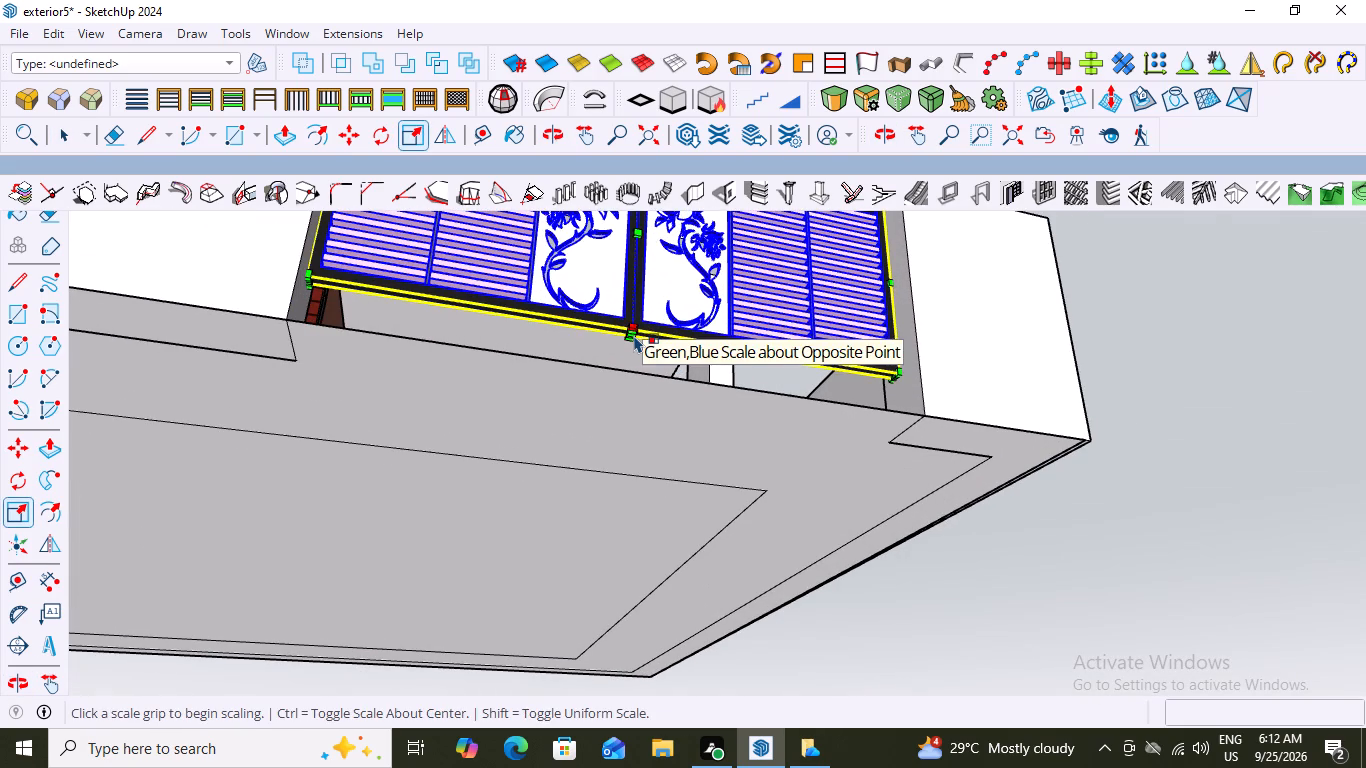
{"action": "scroll", "coordinate": [634, 335], "scroll_direction": "up", "scroll_amount": 7}
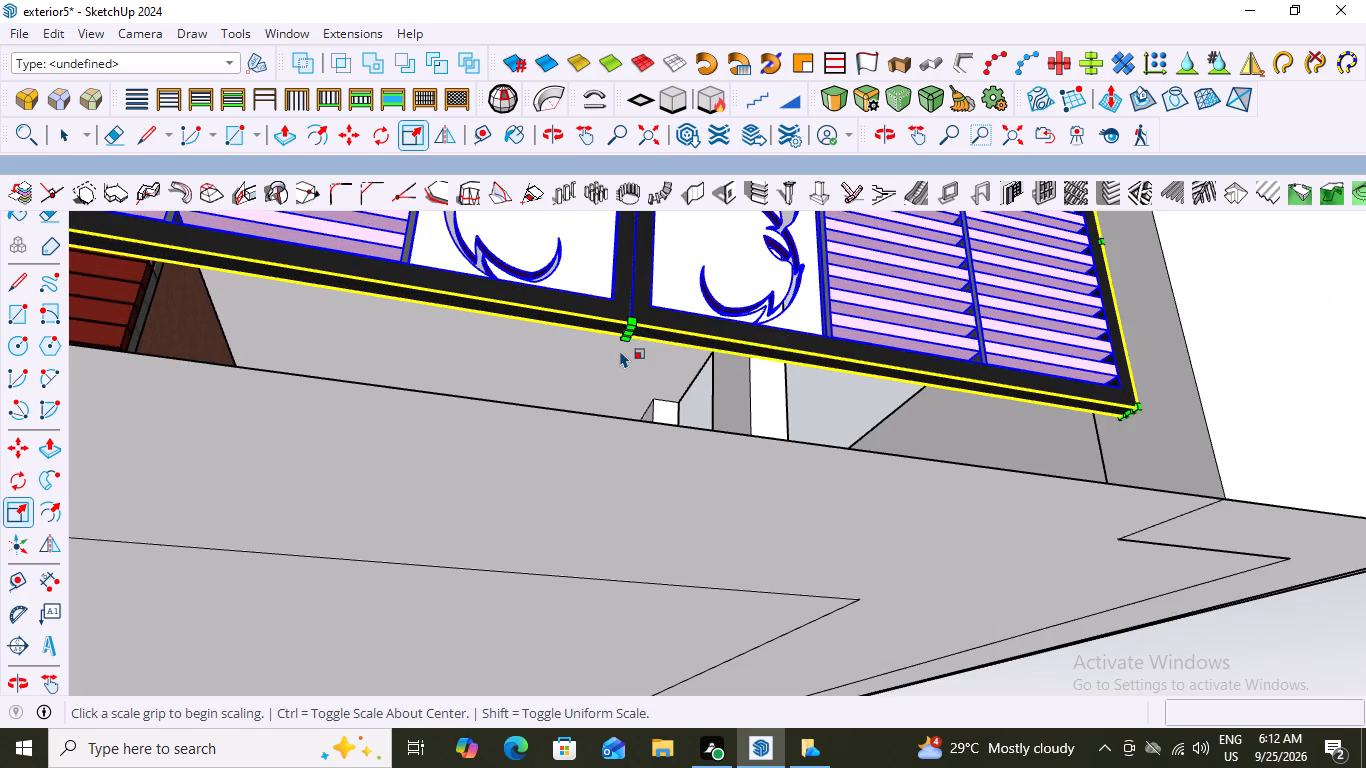
{"action": "scroll", "coordinate": [620, 350], "scroll_direction": "up", "scroll_amount": 6}
{"action": "scroll", "coordinate": [620, 350], "scroll_direction": "down", "scroll_amount": 7}
{"action": "scroll", "coordinate": [616, 323], "scroll_direction": "up", "scroll_amount": 4}
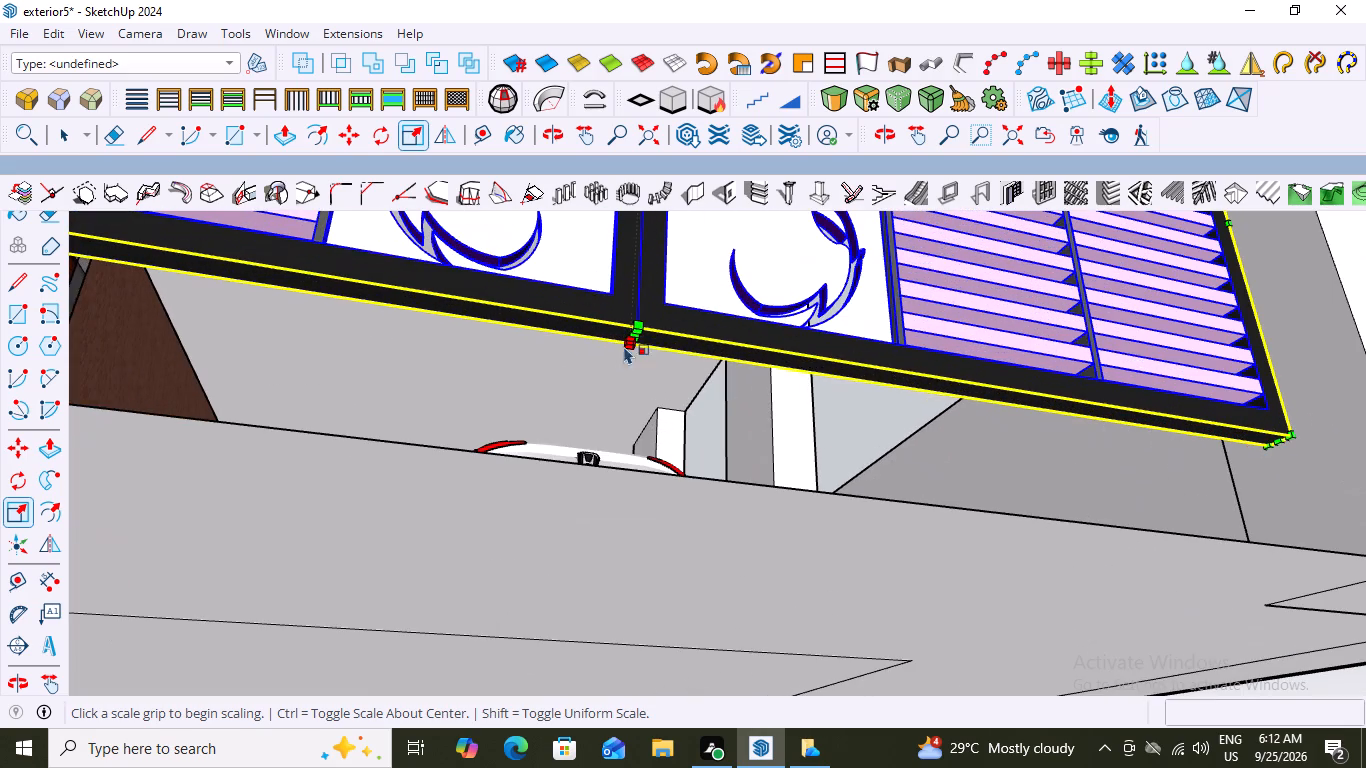
{"action": "left_click_drag", "start_coordinate": [637, 344], "coordinate": [642, 373]}
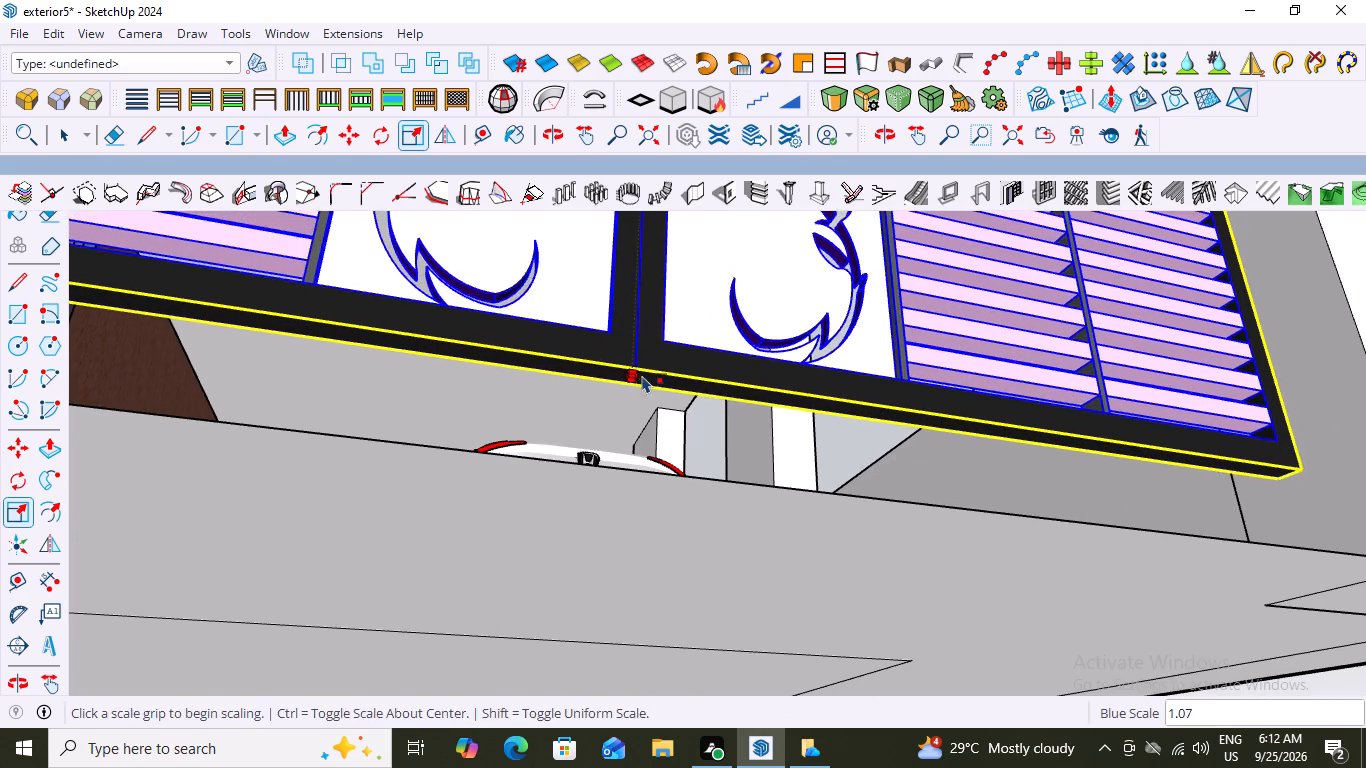
{"action": "left_click_drag", "start_coordinate": [642, 377], "coordinate": [643, 388]}
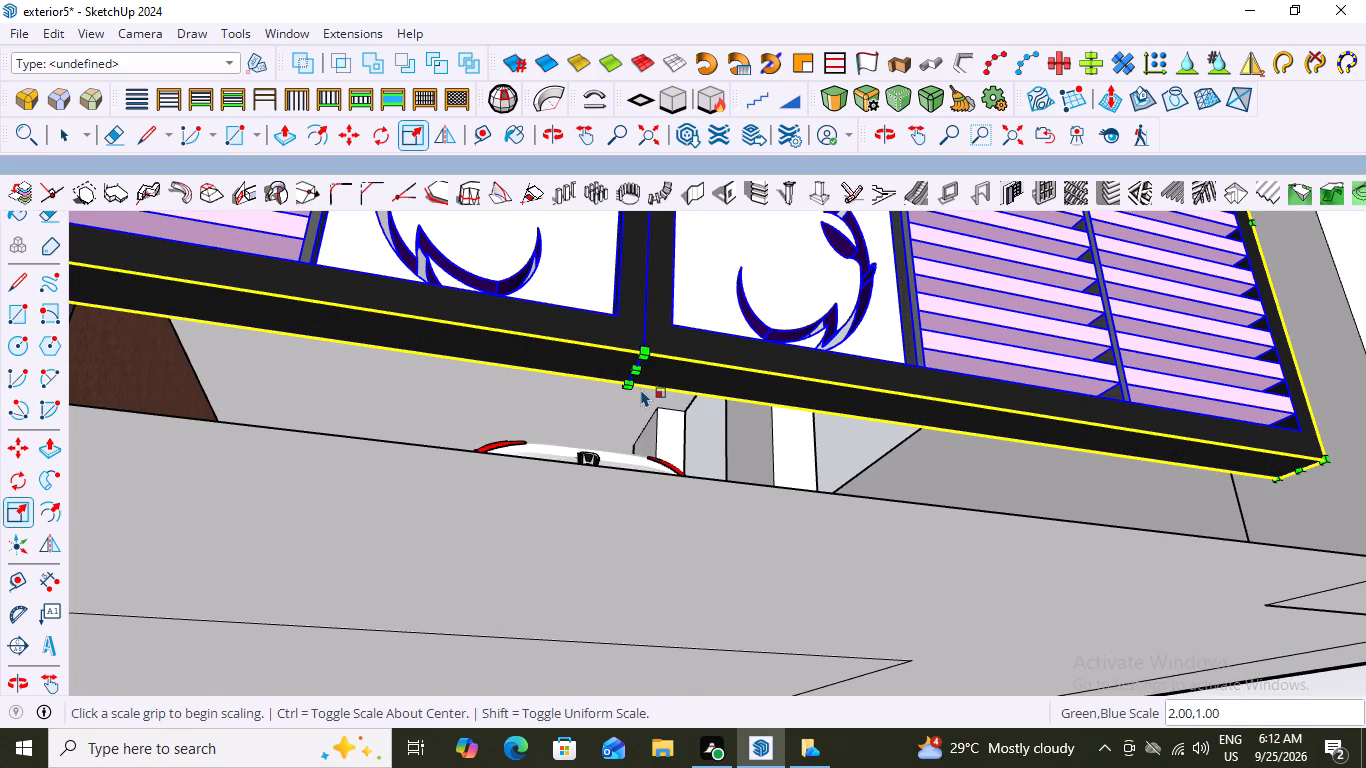
{"action": "key", "text": "space"}
{"action": "scroll", "coordinate": [641, 389], "scroll_direction": "down", "scroll_amount": 11}
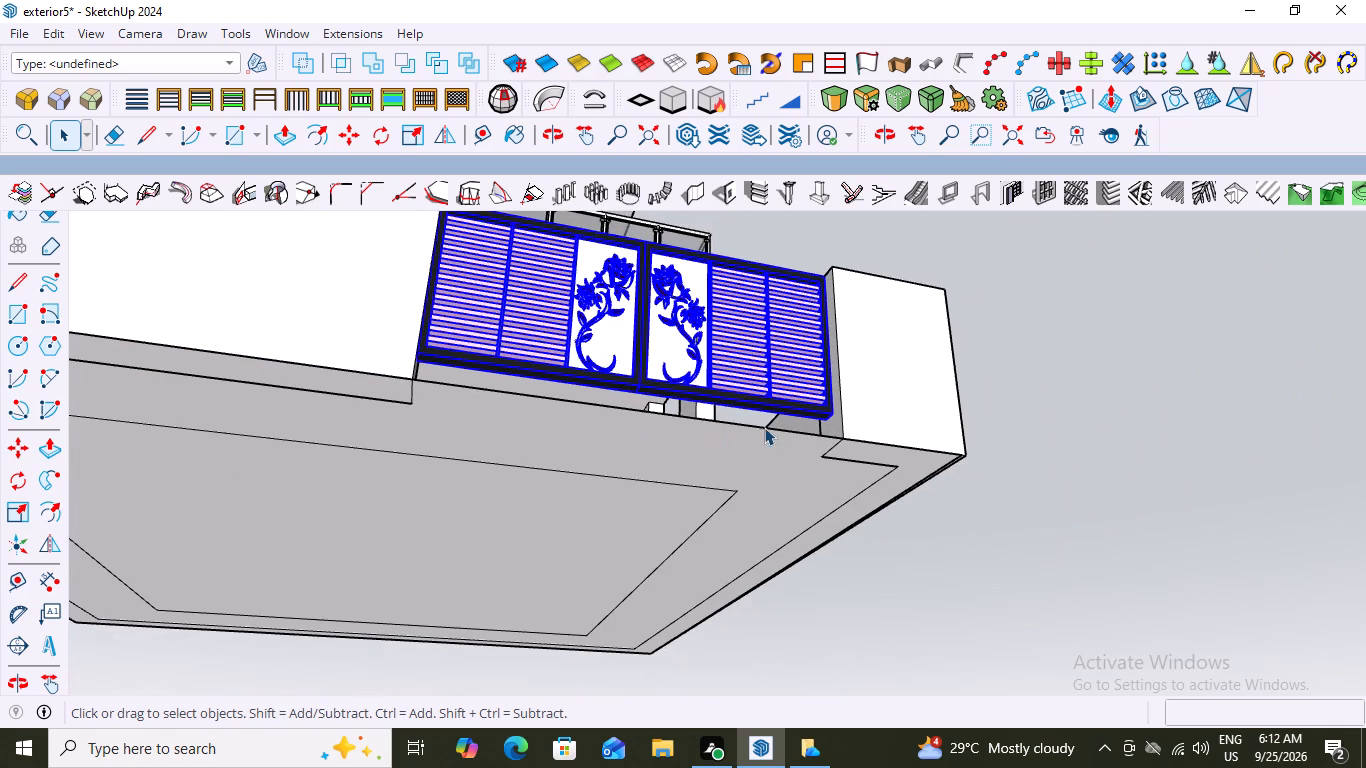
{"action": "middle_click_drag", "start_coordinate": [663, 383], "coordinate": [630, 543]}
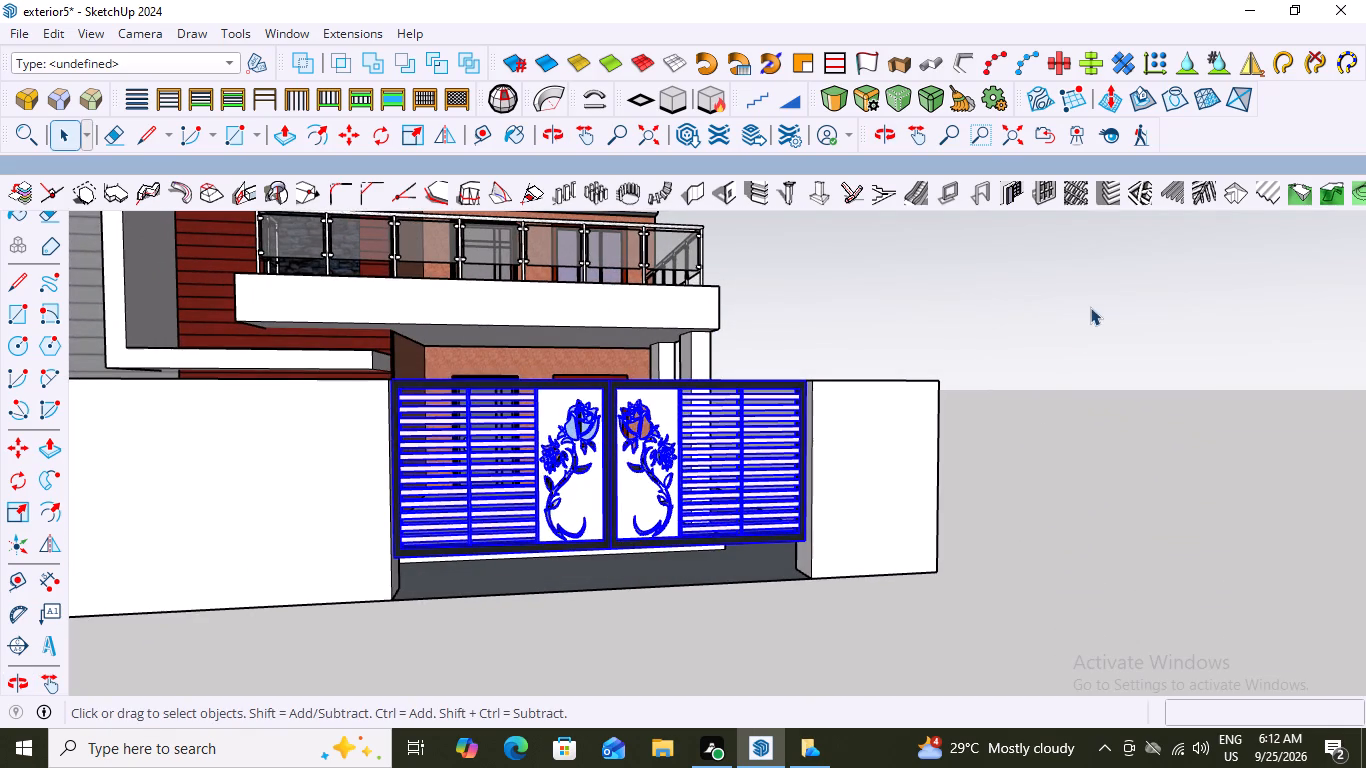
{"action": "left_click", "coordinate": [1095, 299]}
Scale the gate's bottom edge further down by a height factor of slightly over 1.05, and deselect the gate.
{"action": "middle_click_drag", "start_coordinate": [706, 418], "coordinate": [673, 466]}
{"action": "scroll", "coordinate": [706, 418], "scroll_direction": "down", "scroll_amount": 1}
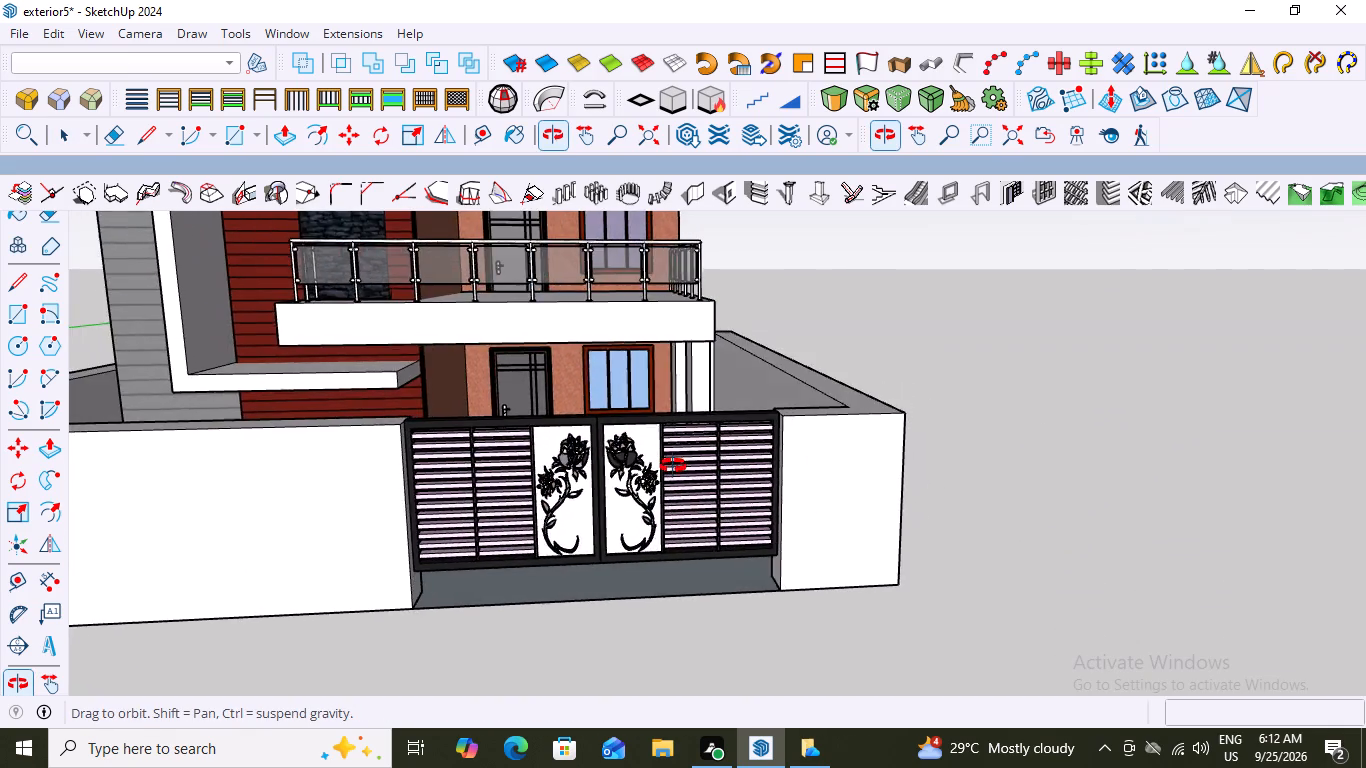
{"action": "middle_click_drag", "start_coordinate": [673, 466], "coordinate": [672, 491]}
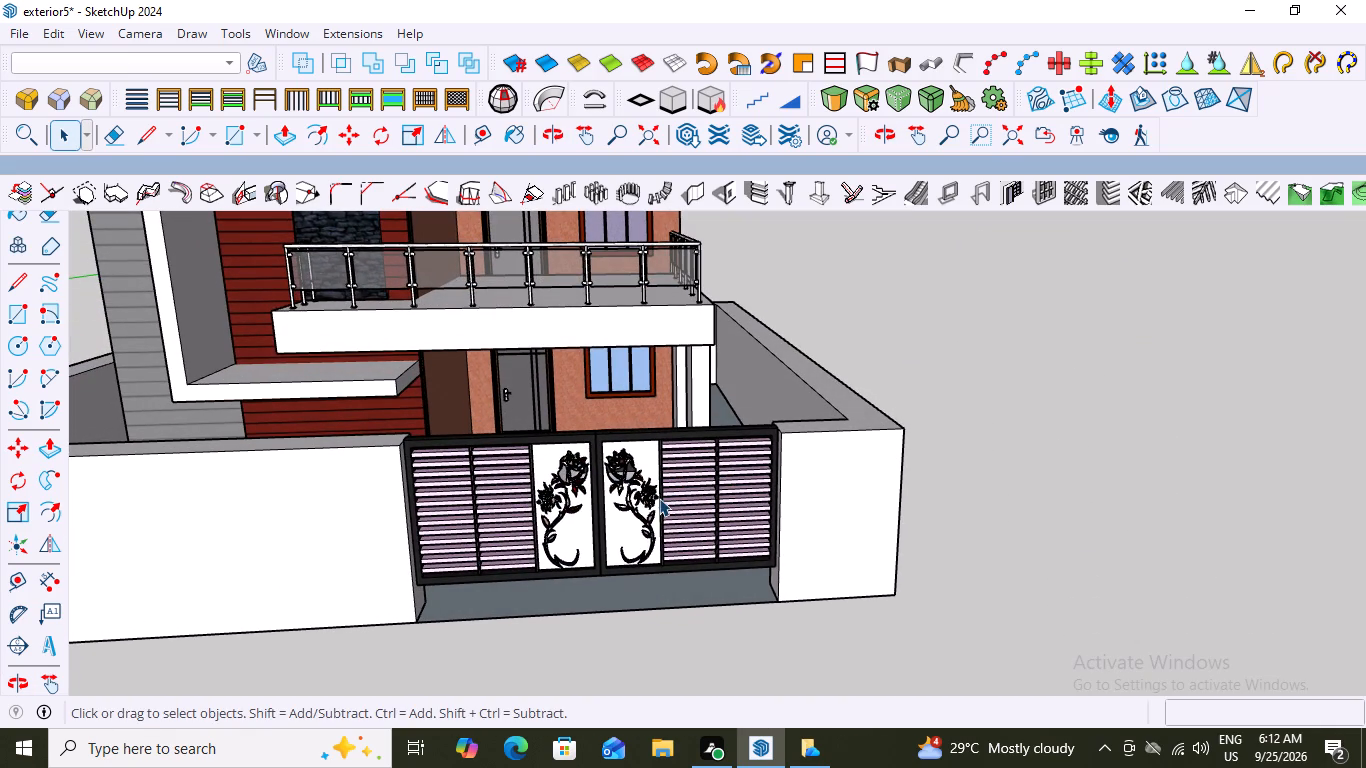
{"action": "middle_click_drag", "start_coordinate": [656, 510], "coordinate": [671, 402]}
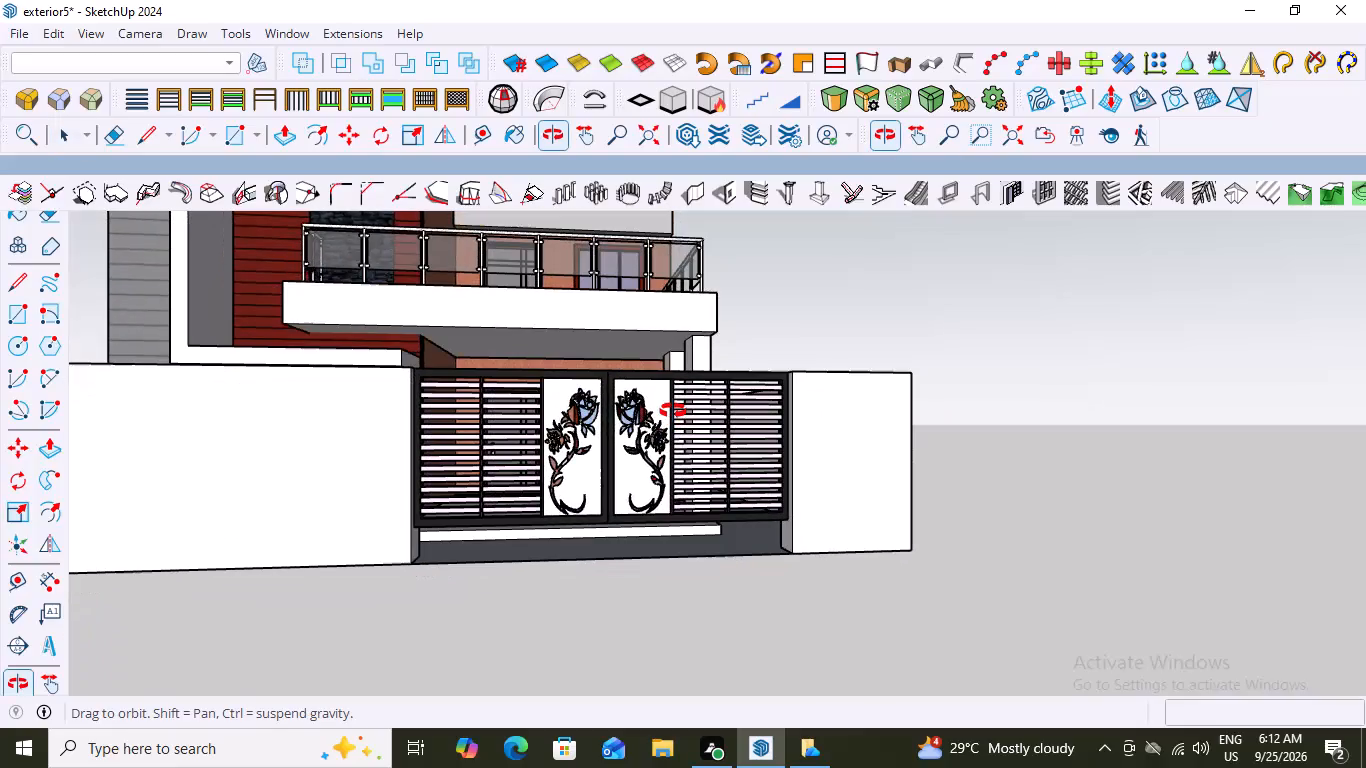
{"action": "scroll", "coordinate": [637, 523], "scroll_direction": "up", "scroll_amount": 5}
{"action": "middle_click_drag", "start_coordinate": [645, 467], "coordinate": [672, 364]}
{"action": "scroll", "coordinate": [671, 397], "scroll_direction": "up", "scroll_amount": 1}
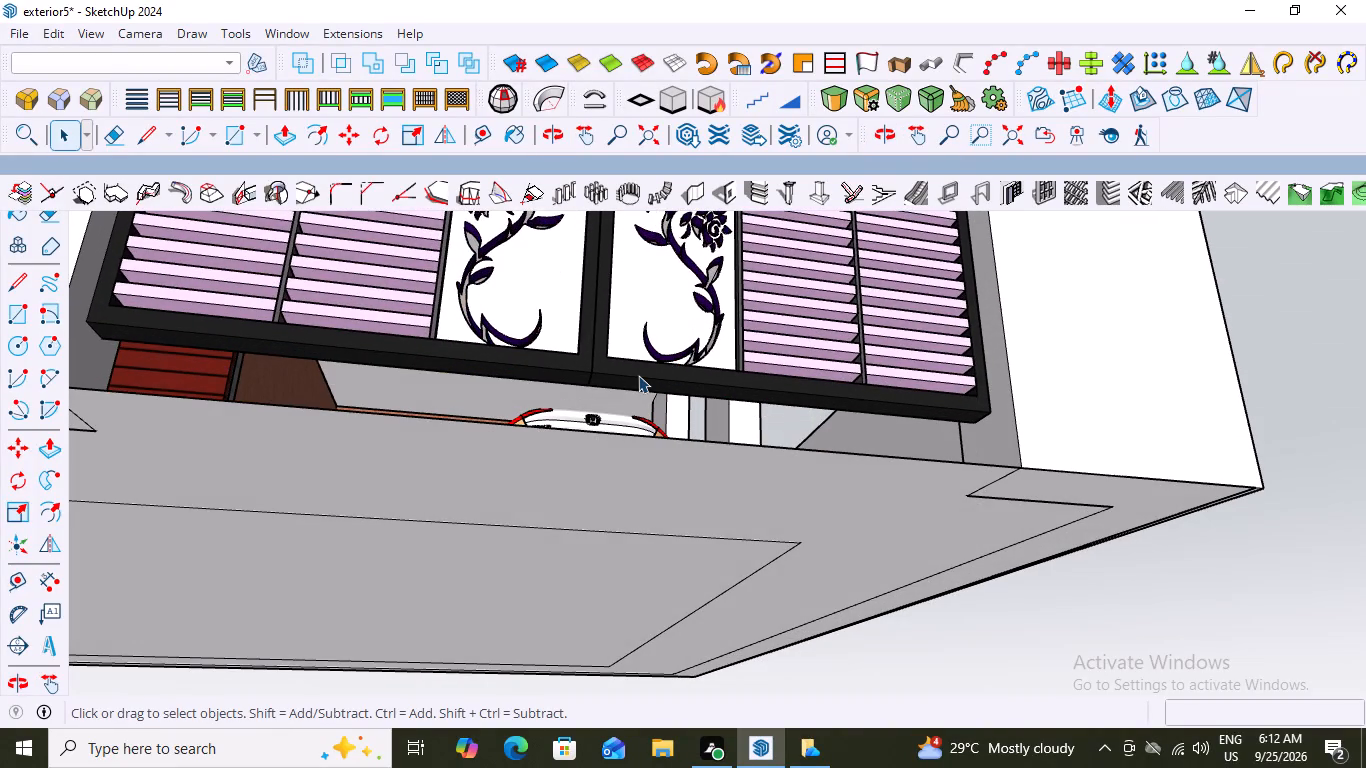
{"action": "left_click", "coordinate": [638, 375]}
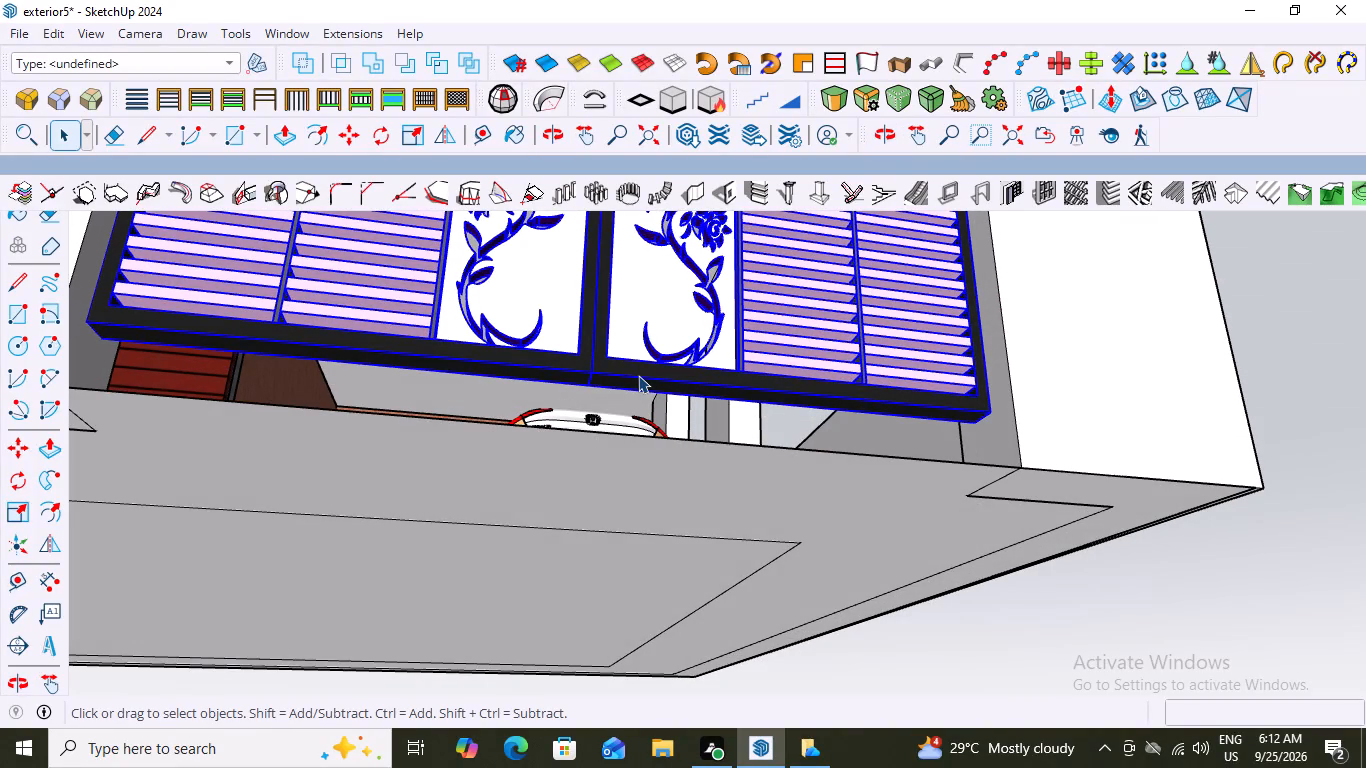
{"action": "key", "text": "s"}
{"action": "scroll", "coordinate": [572, 400], "scroll_direction": "up", "scroll_amount": 6}
{"action": "scroll", "coordinate": [611, 365], "scroll_direction": "down", "scroll_amount": 3}
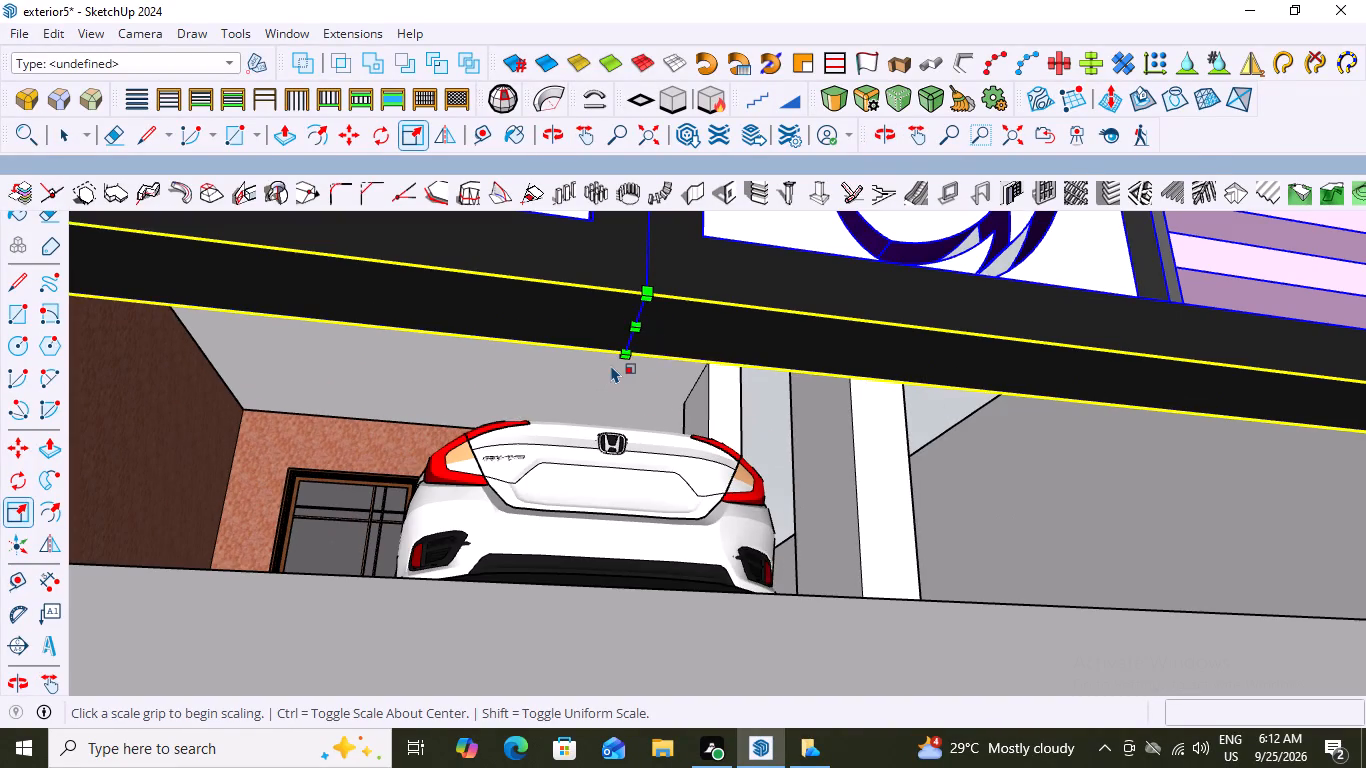
{"action": "left_click", "coordinate": [638, 330]}
{"action": "left_click_drag", "start_coordinate": [639, 338], "coordinate": [644, 386]}
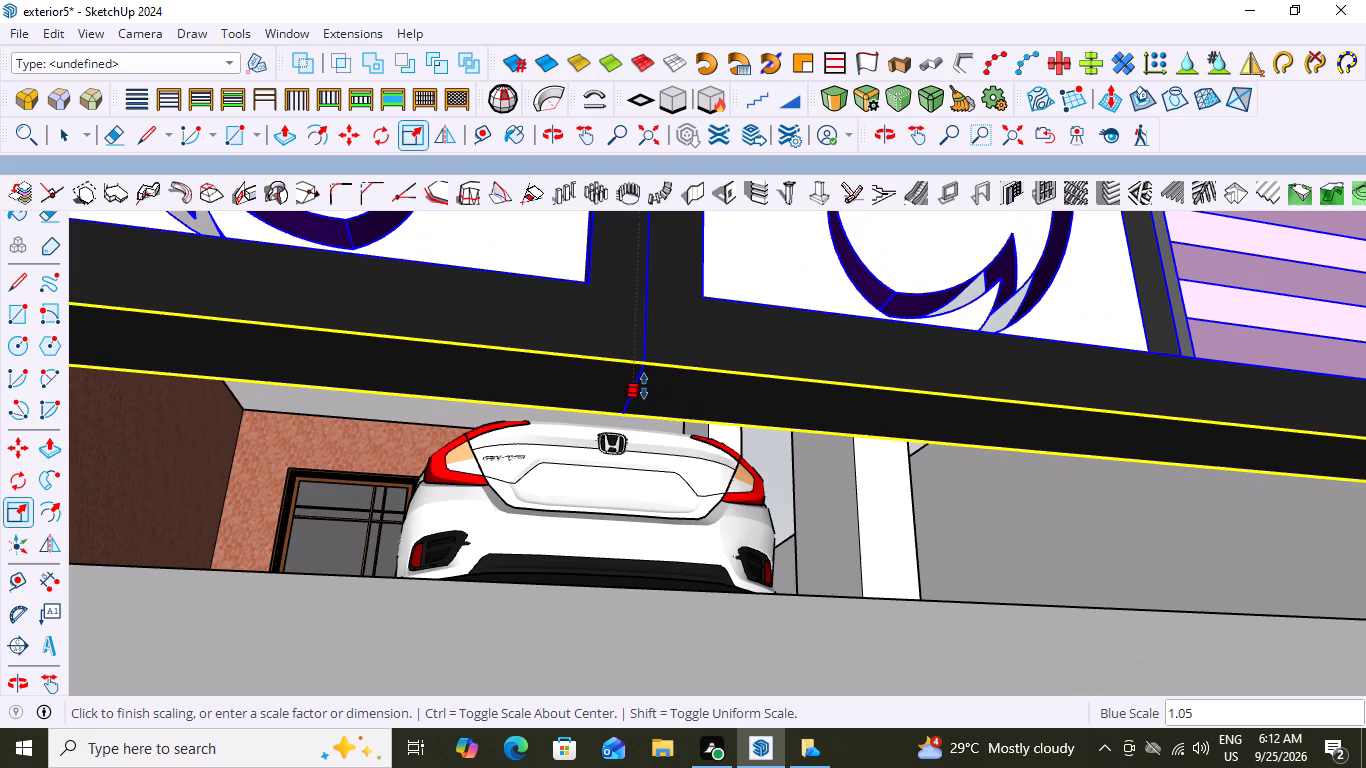
{"action": "left_click_drag", "start_coordinate": [644, 386], "coordinate": [645, 401]}
{"action": "scroll", "coordinate": [645, 401], "scroll_direction": "down", "scroll_amount": 11}
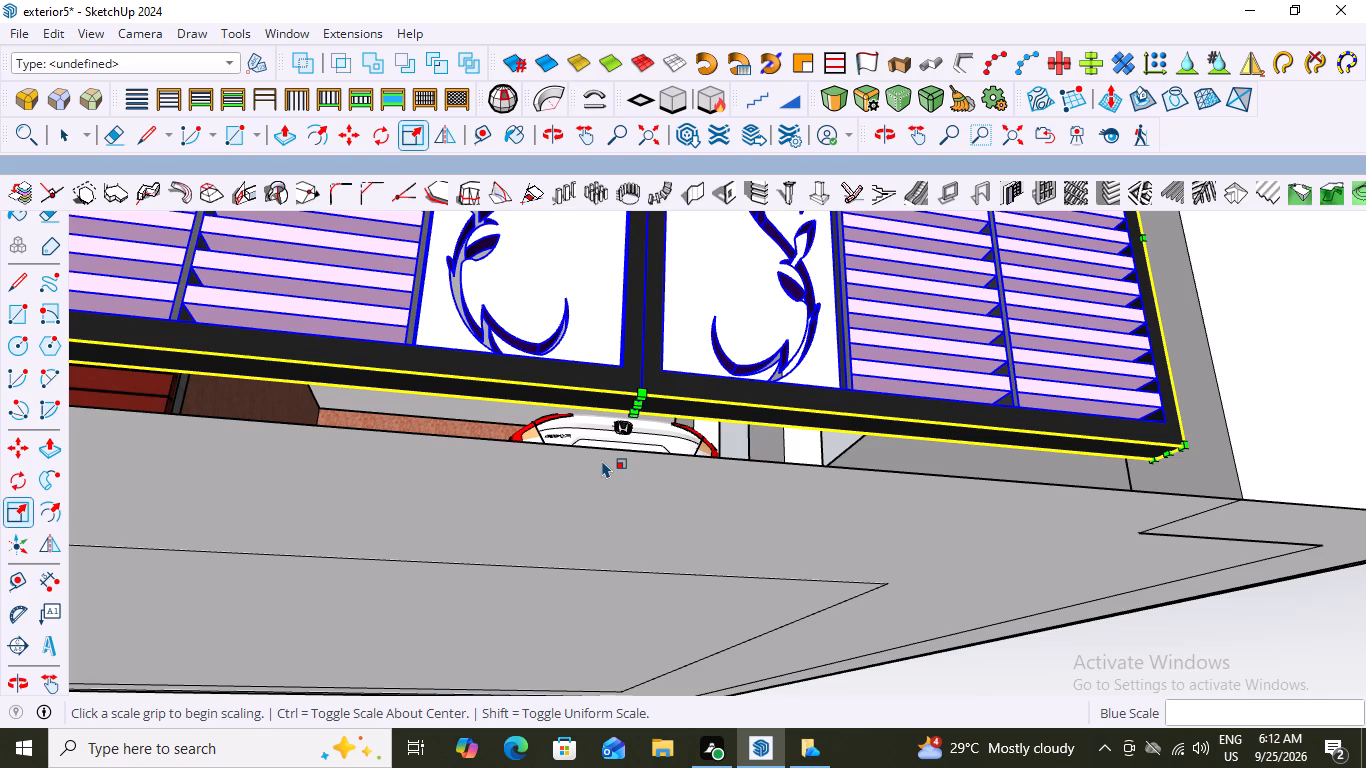
{"action": "key", "text": "space"}
{"action": "scroll", "coordinate": [602, 460], "scroll_direction": "down", "scroll_amount": 12}
{"action": "left_click", "coordinate": [1150, 398]}
Examine the rescaled gate's fit between the front walls and its ground gap, from the front, above and around the whole house.
{"action": "middle_click_drag", "start_coordinate": [583, 443], "coordinate": [536, 591]}
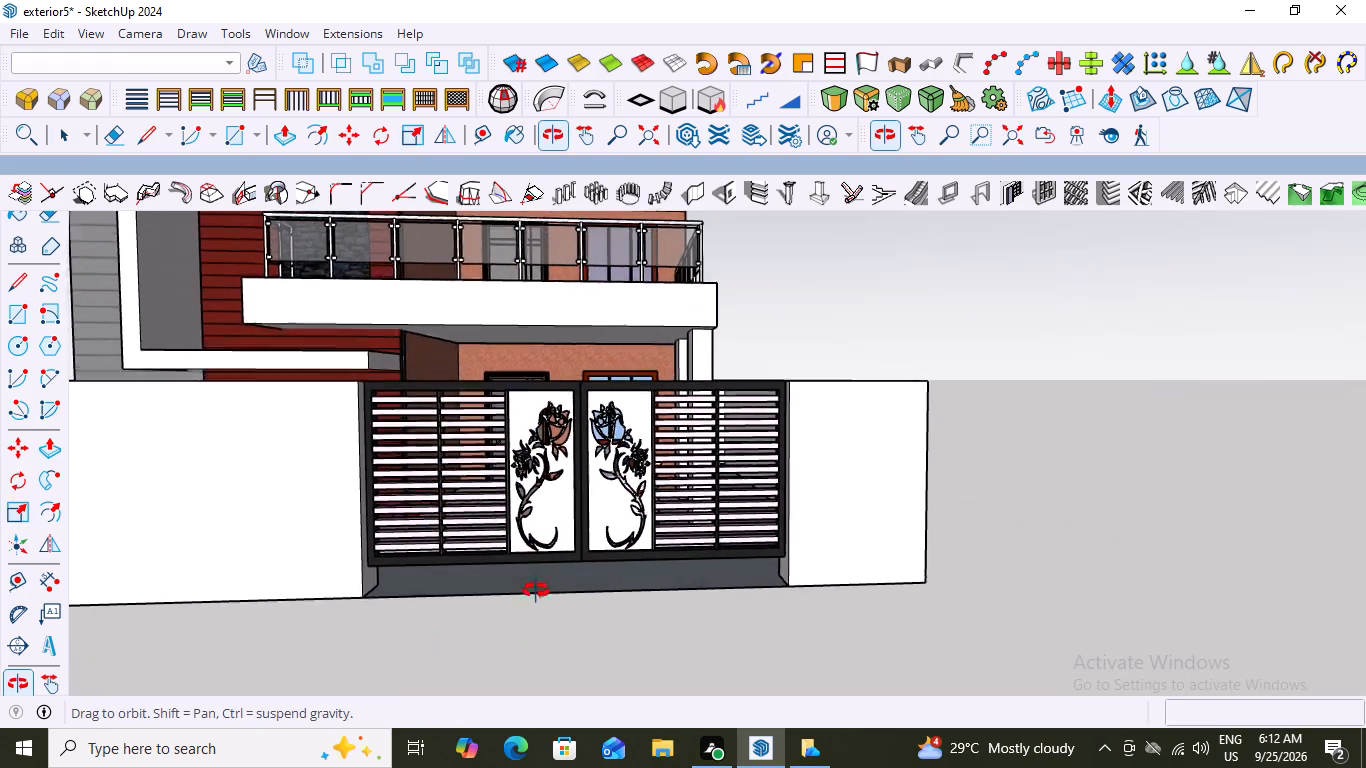
{"action": "middle_click_drag", "start_coordinate": [536, 591], "coordinate": [544, 616]}
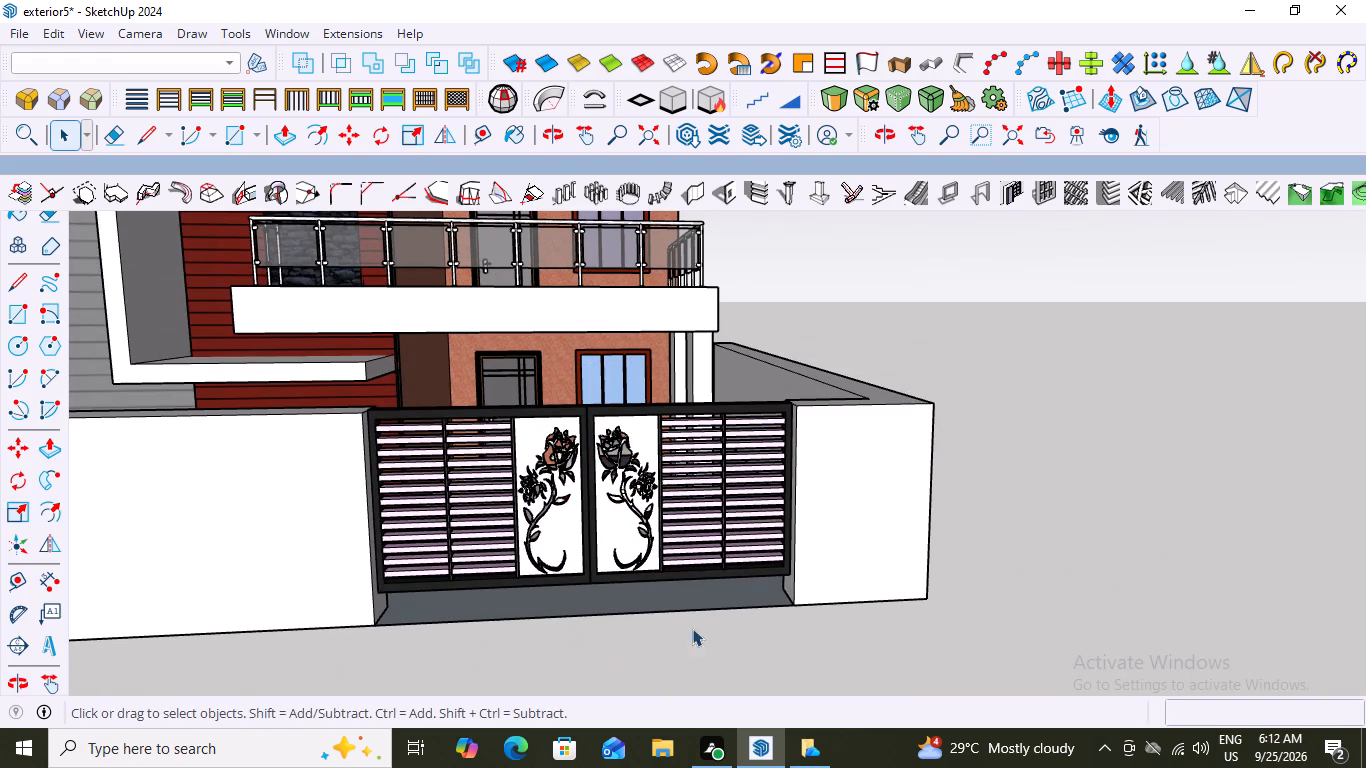
{"action": "scroll", "coordinate": [753, 587], "scroll_direction": "up", "scroll_amount": 2}
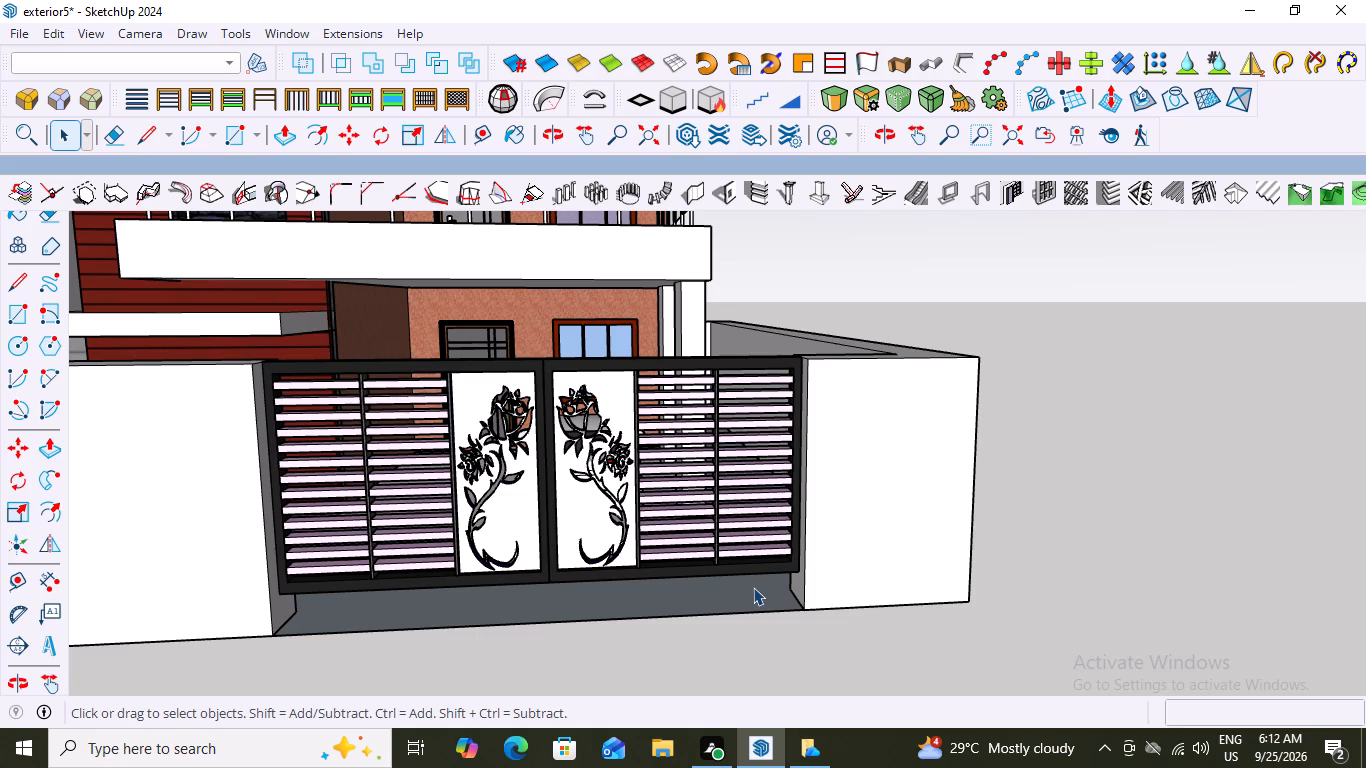
{"action": "scroll", "coordinate": [753, 587], "scroll_direction": "down", "scroll_amount": 9}
{"action": "scroll", "coordinate": [851, 561], "scroll_direction": "down", "scroll_amount": 3}
{"action": "middle_click_drag", "start_coordinate": [745, 561], "coordinate": [512, 603]}
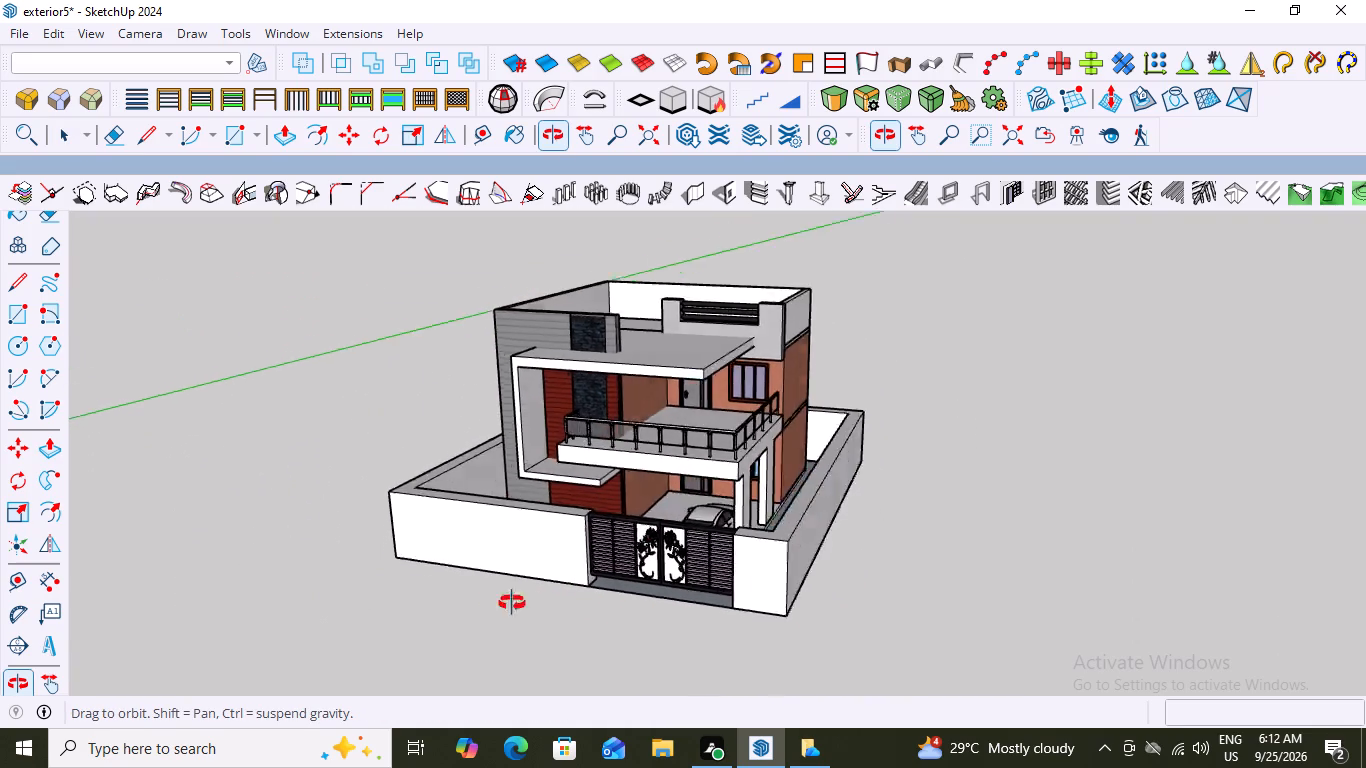
{"action": "middle_click_drag", "start_coordinate": [512, 603], "coordinate": [750, 508]}
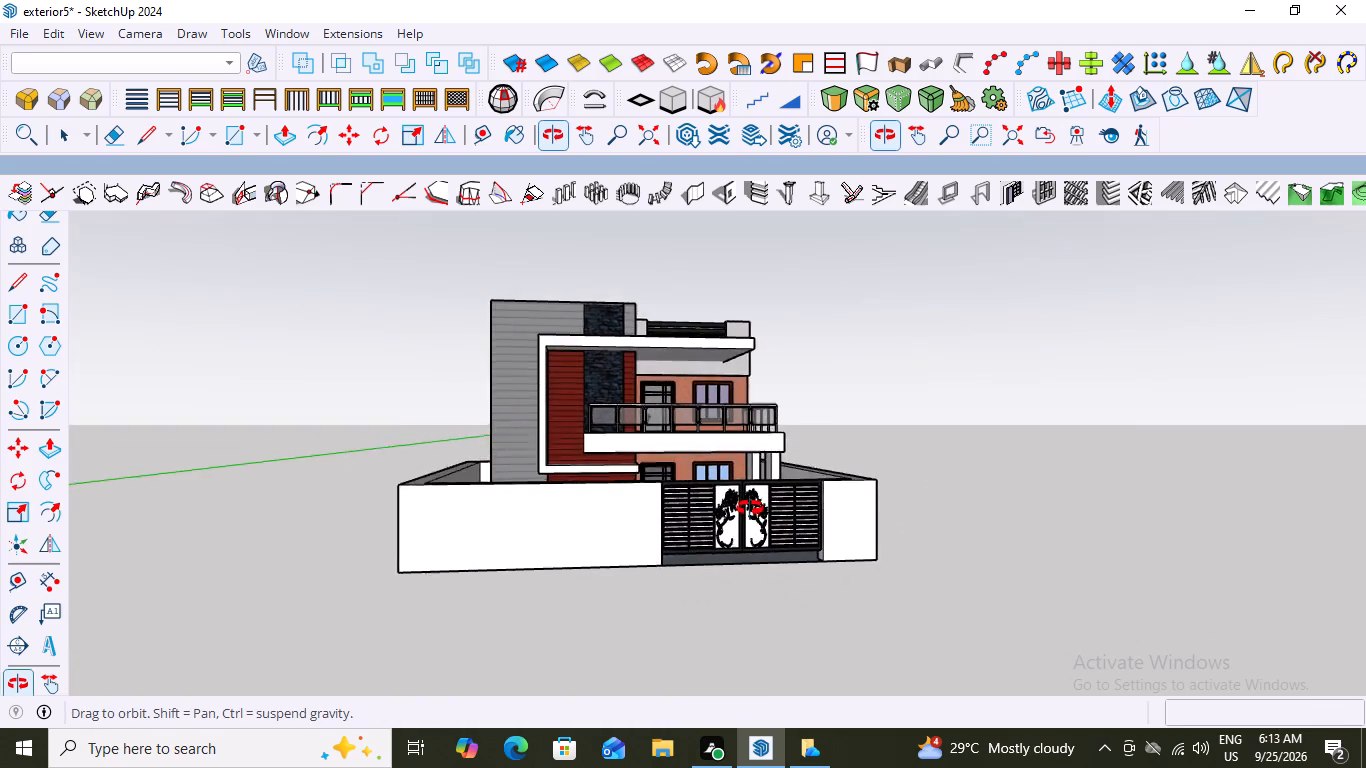
{"action": "middle_click_drag", "start_coordinate": [750, 508], "coordinate": [692, 528]}
{"action": "scroll", "coordinate": [771, 635], "scroll_direction": "up", "scroll_amount": 5}
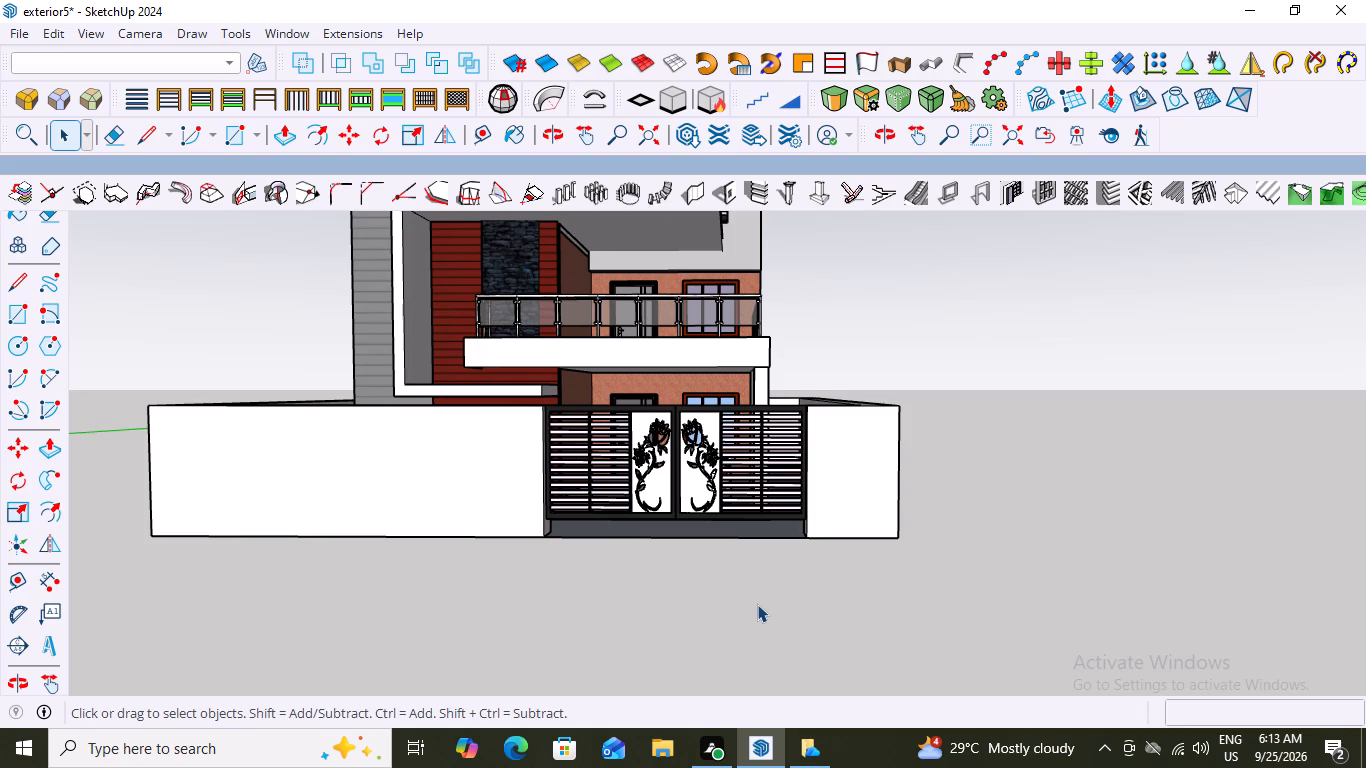
{"action": "middle_click_drag", "start_coordinate": [710, 556], "coordinate": [733, 654]}
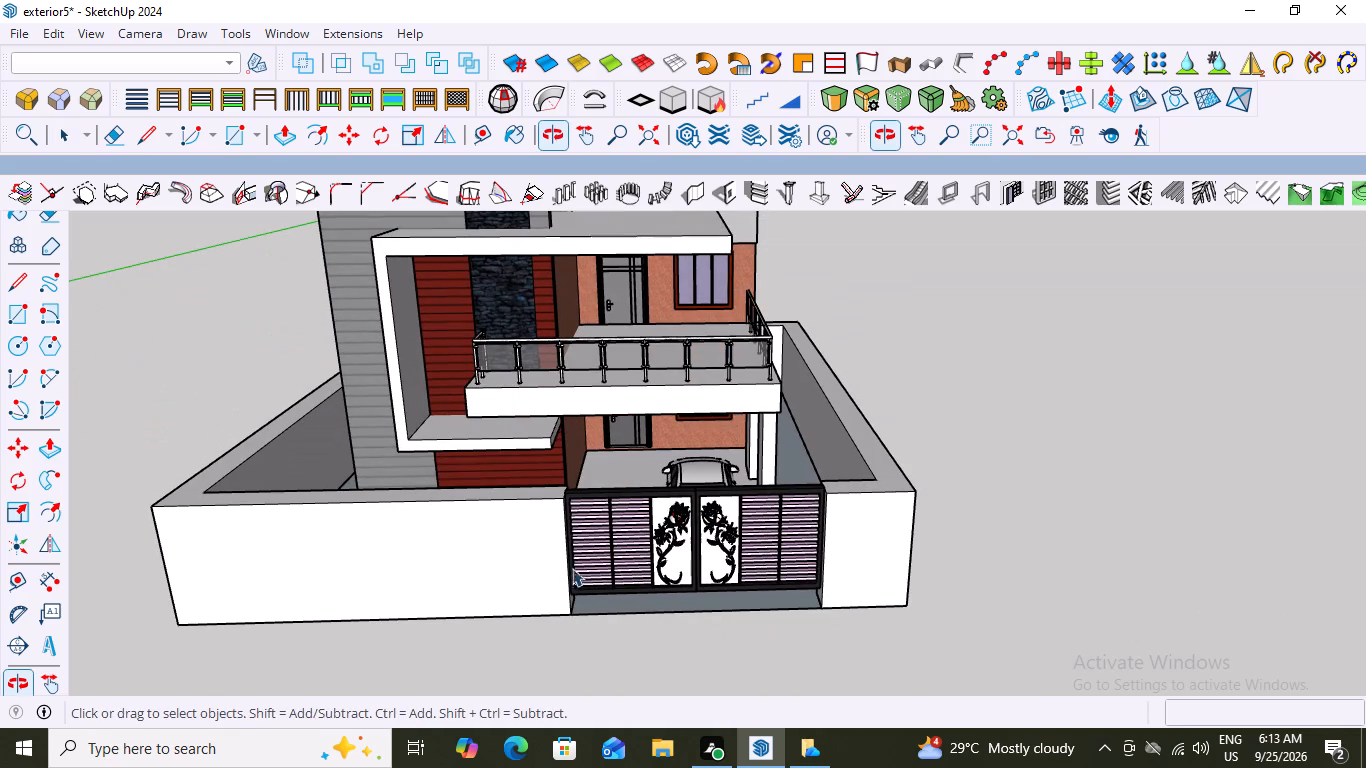
Draw a rectangle about 17' 10" by 2' 10" on the ground along the outer side of the gate opening.
{"action": "scroll", "coordinate": [563, 627], "scroll_direction": "up", "scroll_amount": 4}
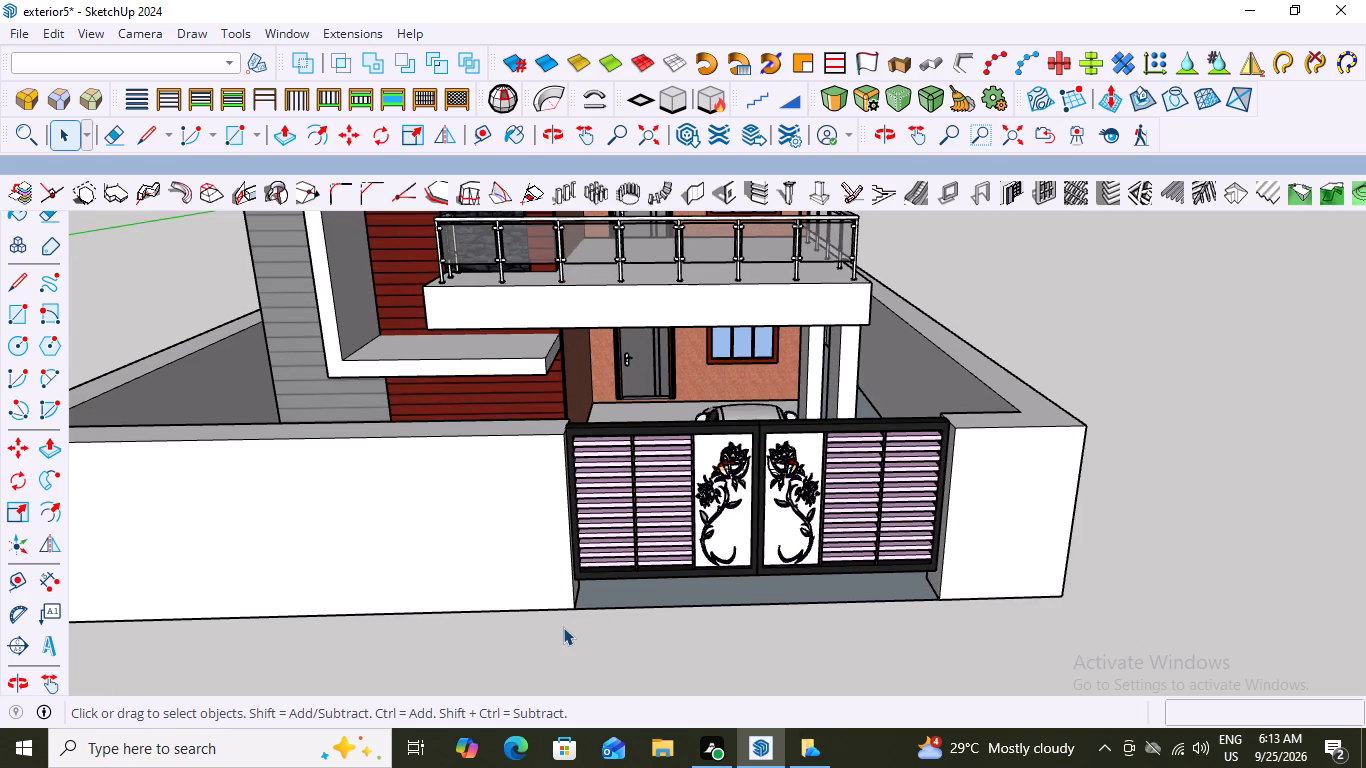
{"action": "key", "text": "r"}
{"action": "scroll", "coordinate": [563, 627], "scroll_direction": "up", "scroll_amount": 6}
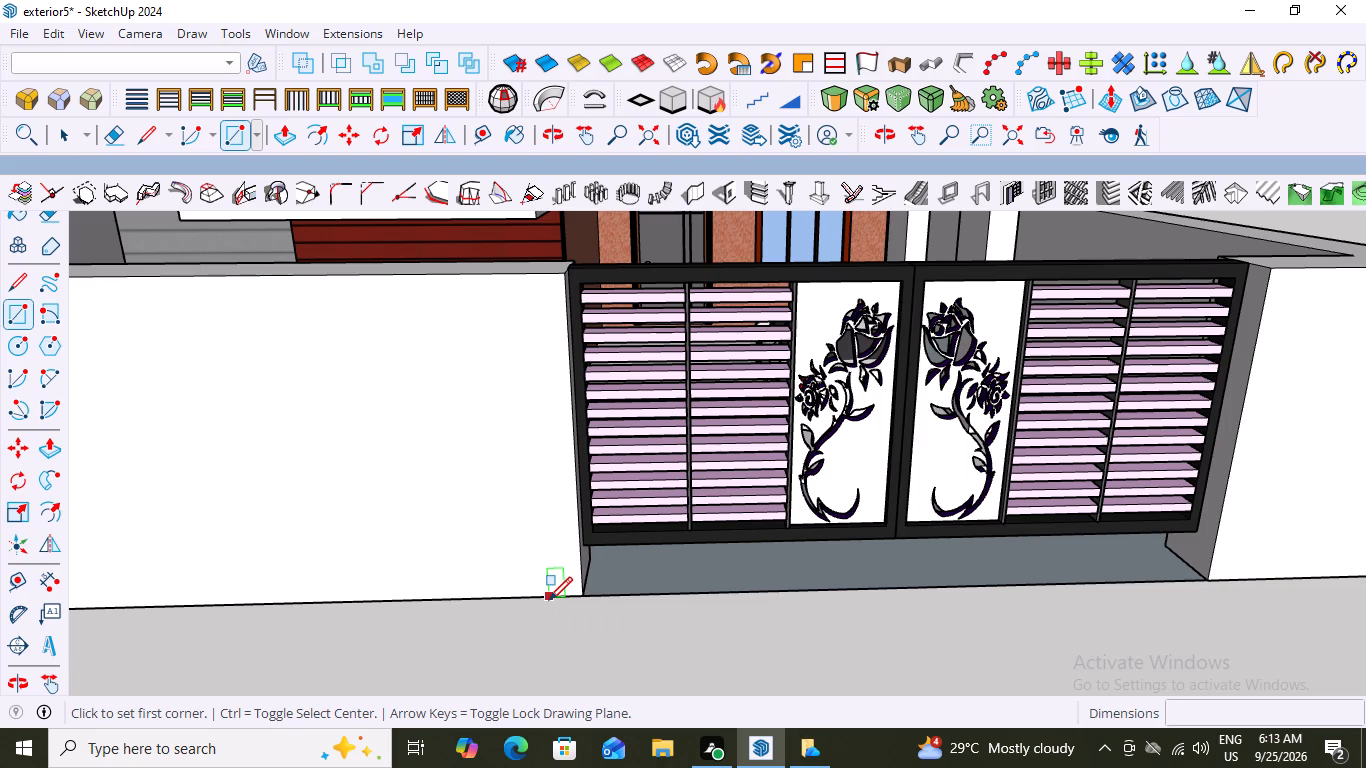
{"action": "left_click", "coordinate": [549, 600]}
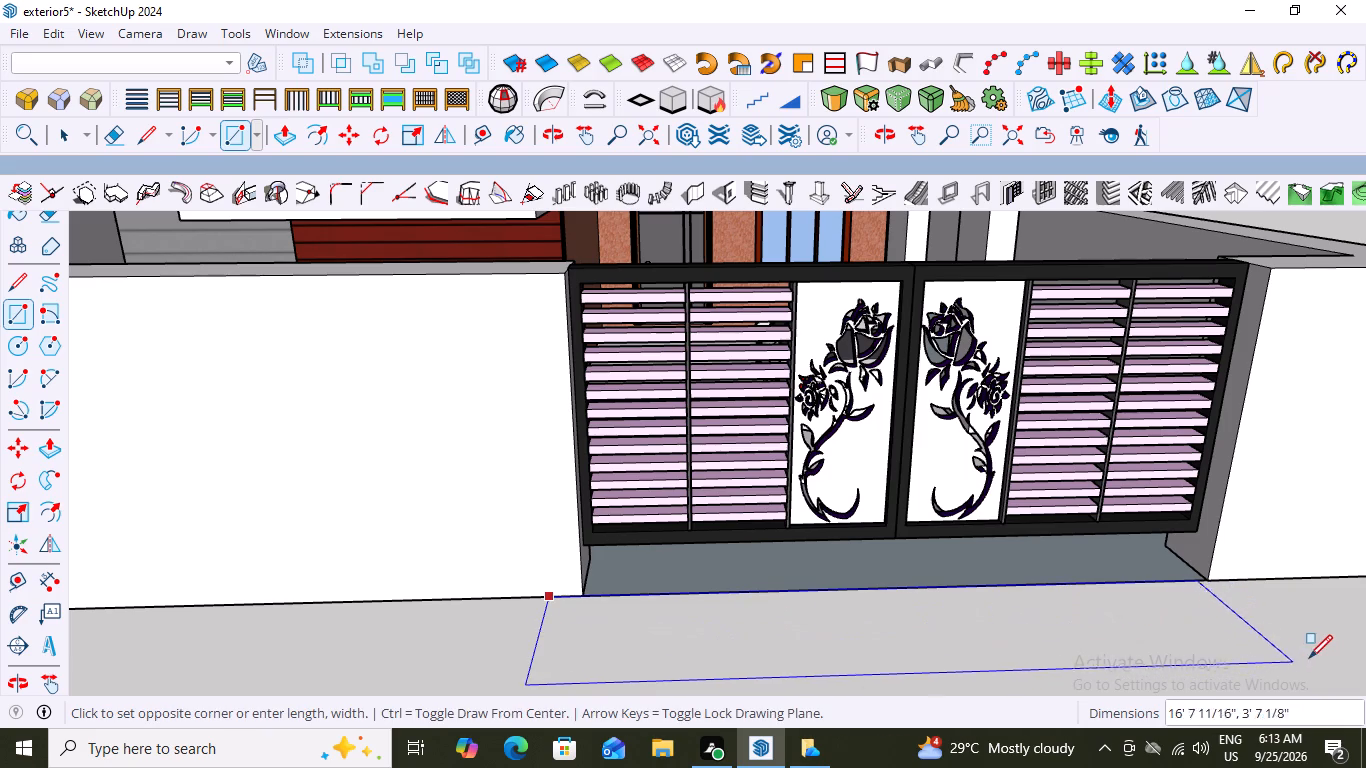
{"action": "scroll", "coordinate": [1240, 647], "scroll_direction": "down", "scroll_amount": 4}
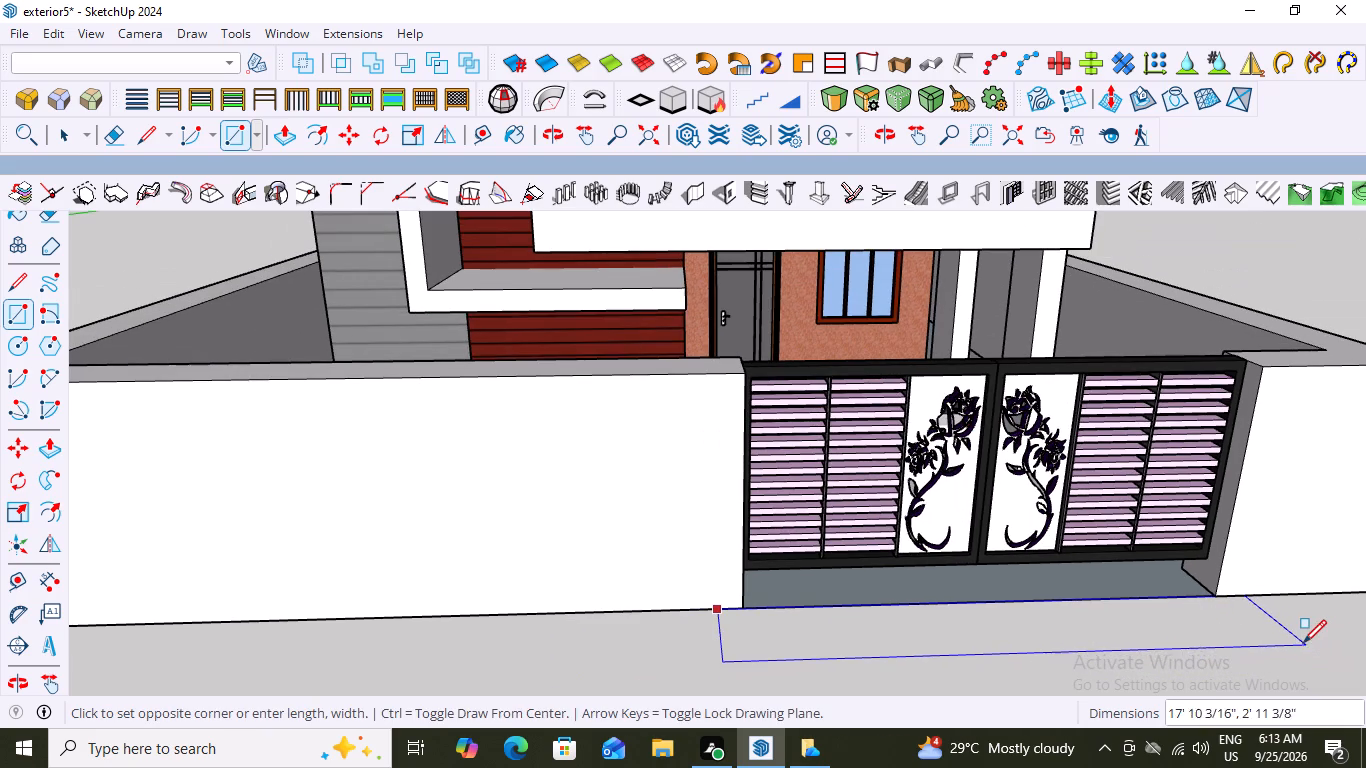
{"action": "left_click", "coordinate": [1302, 642]}
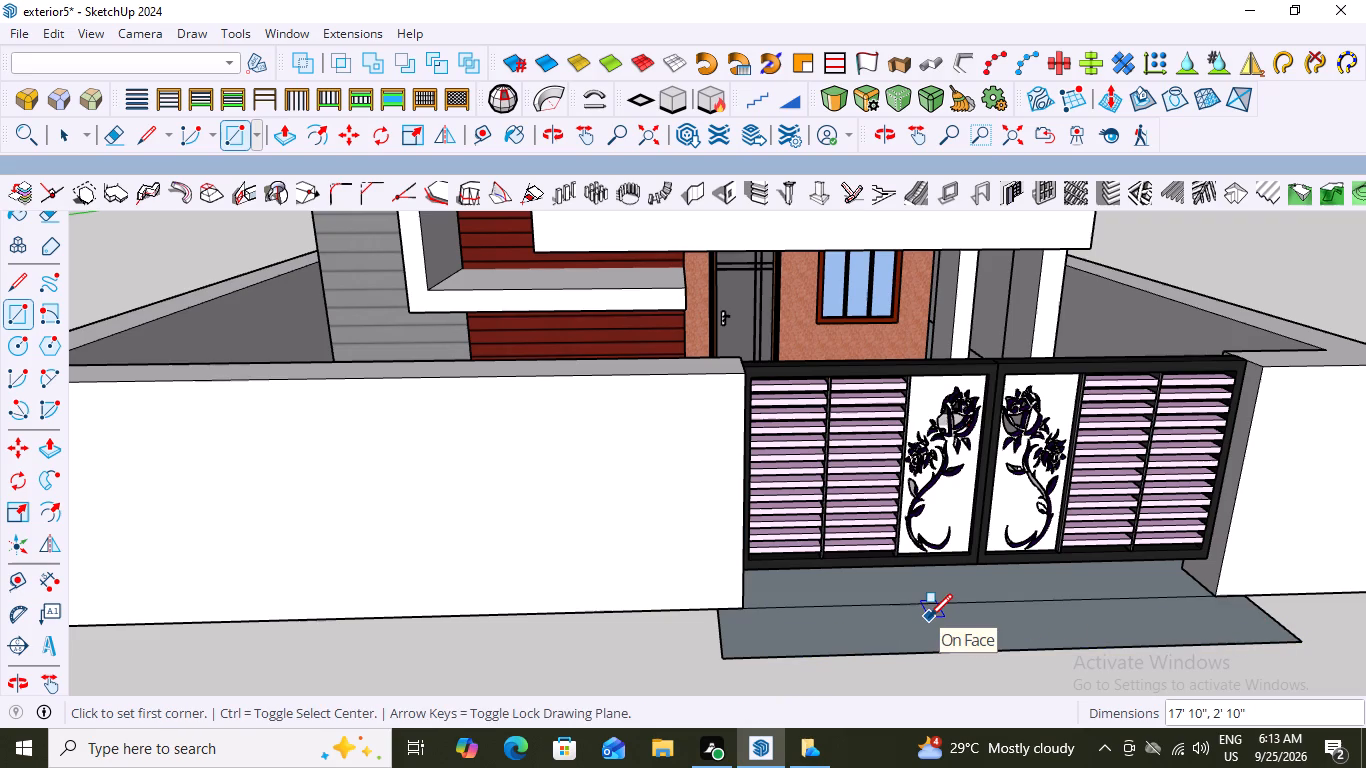
{"action": "scroll", "coordinate": [795, 535], "scroll_direction": "down", "scroll_amount": 6}
{"action": "scroll", "coordinate": [826, 666], "scroll_direction": "up", "scroll_amount": 3}
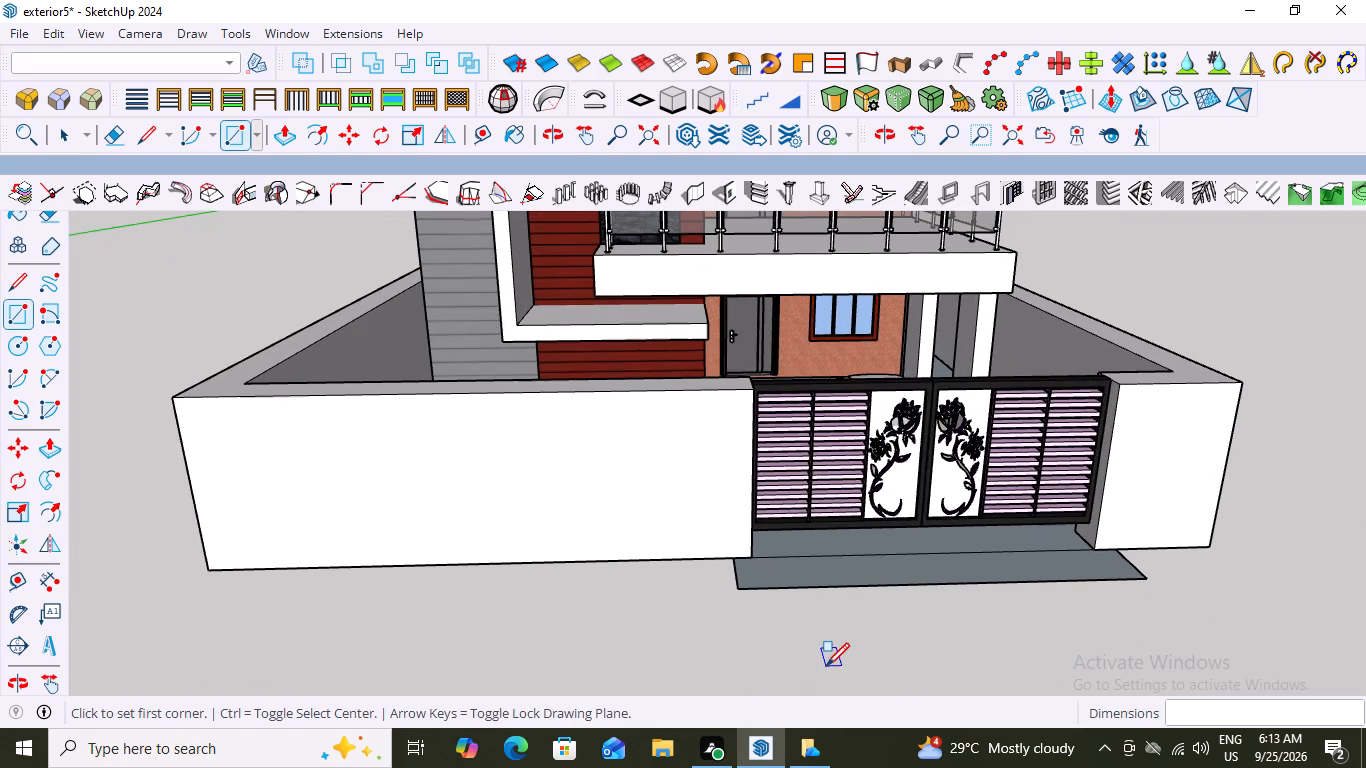
Push/Pull the rectangle in front of the gate upward about 10 5/16" to form an entrance slab.
{"action": "key", "text": "space"}
{"action": "left_click", "coordinate": [872, 576]}
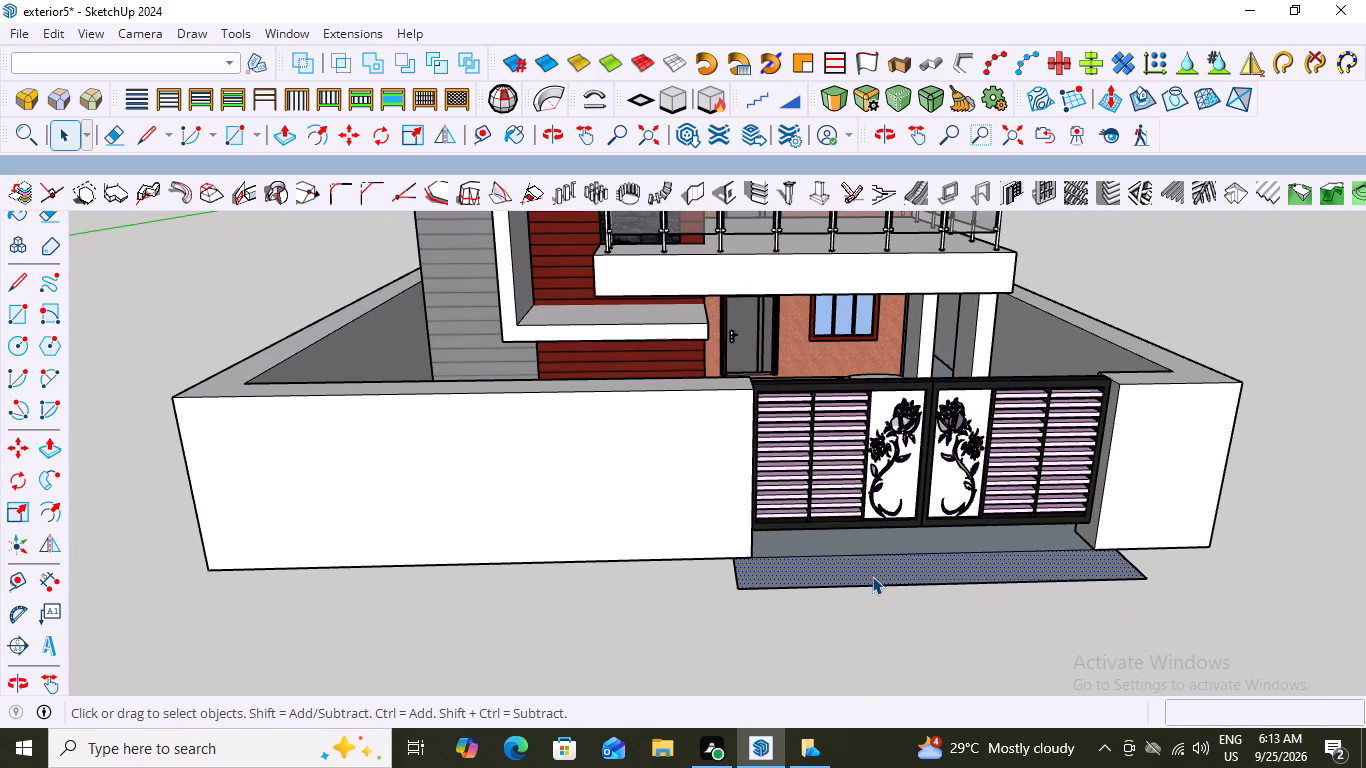
{"action": "key", "text": "p"}
{"action": "left_click", "coordinate": [872, 576]}
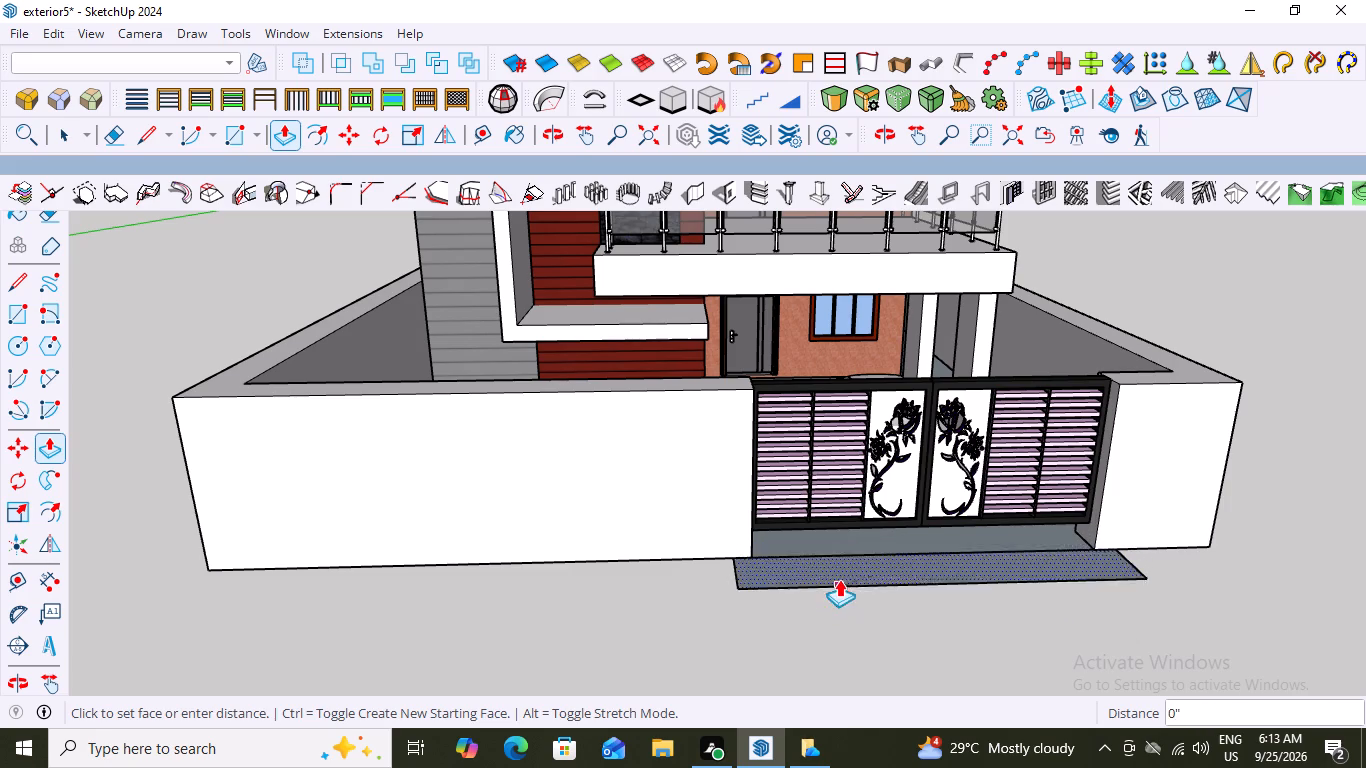
{"action": "scroll", "coordinate": [823, 562], "scroll_direction": "down", "scroll_amount": 1}
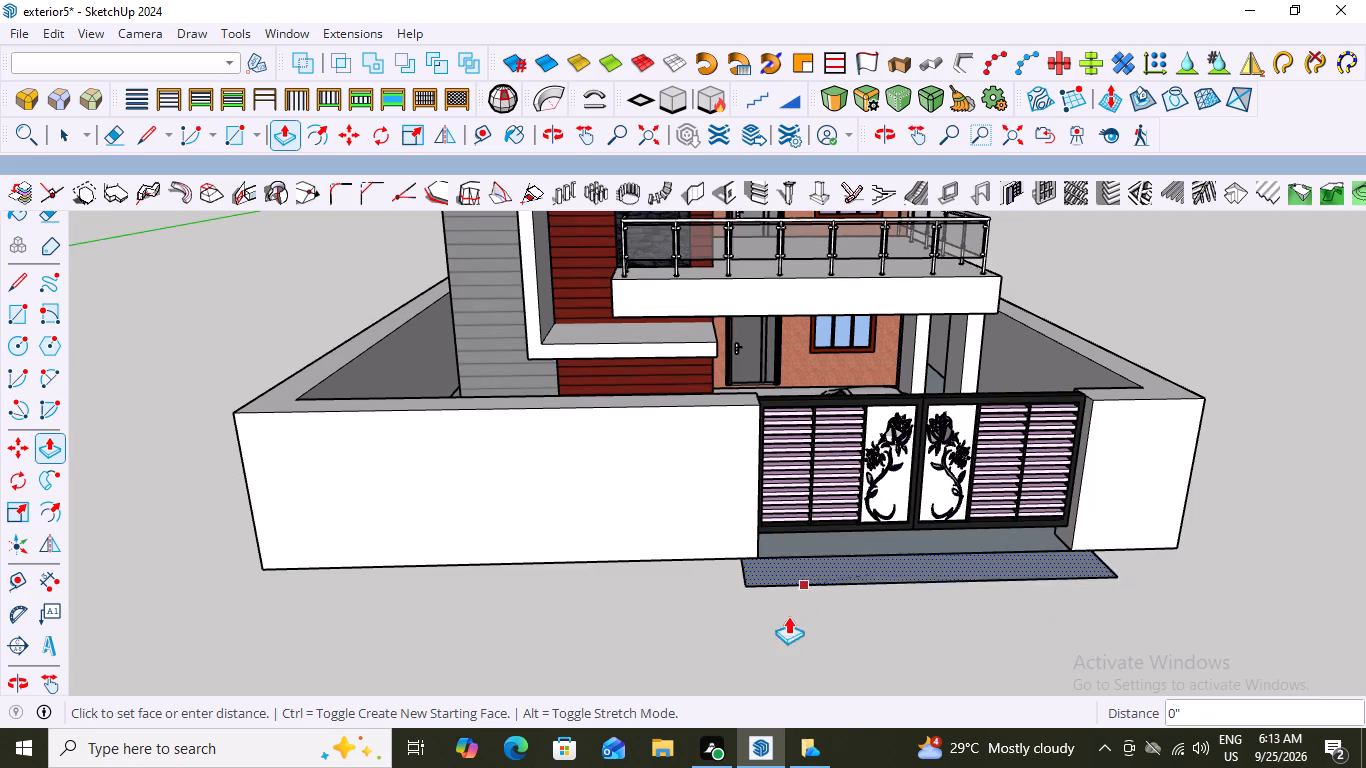
{"action": "middle_click_drag", "start_coordinate": [871, 512], "coordinate": [661, 680]}
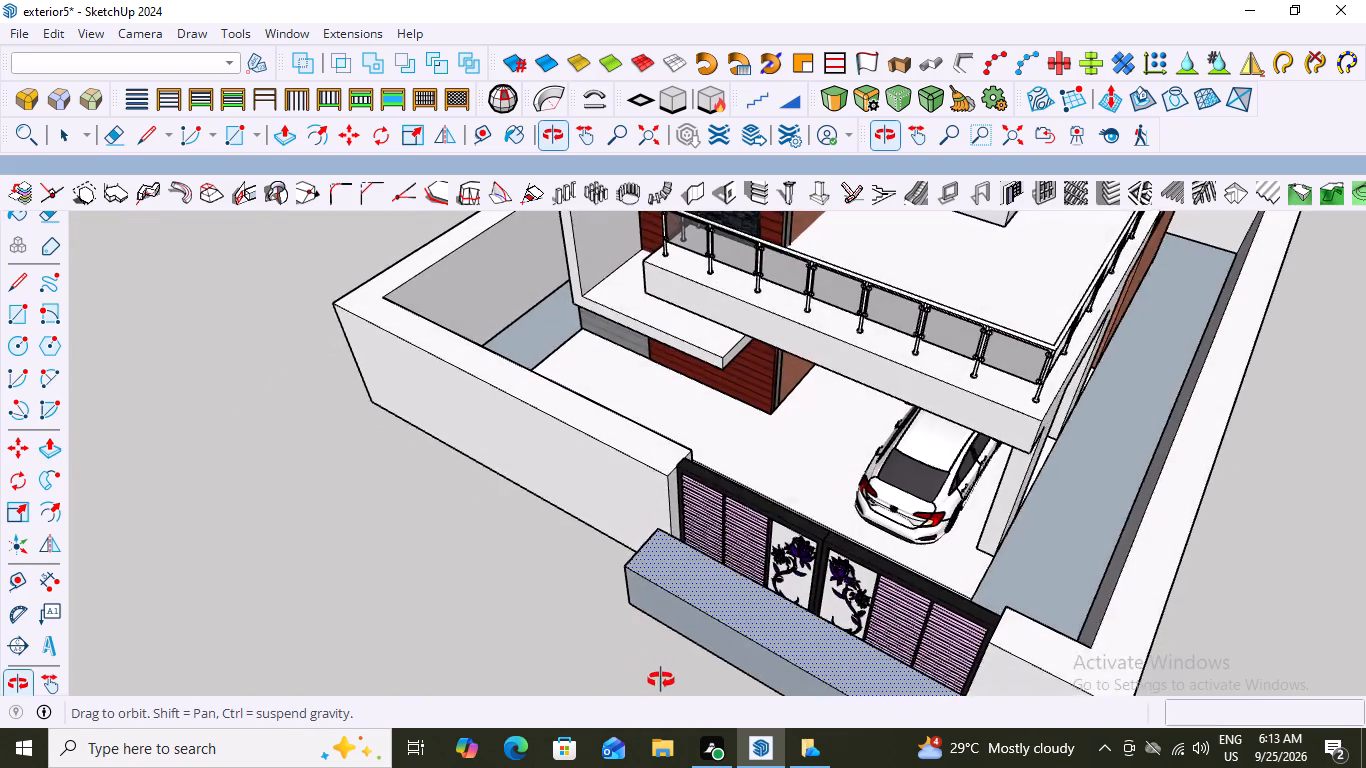
{"action": "middle_click_drag", "start_coordinate": [661, 680], "coordinate": [994, 566]}
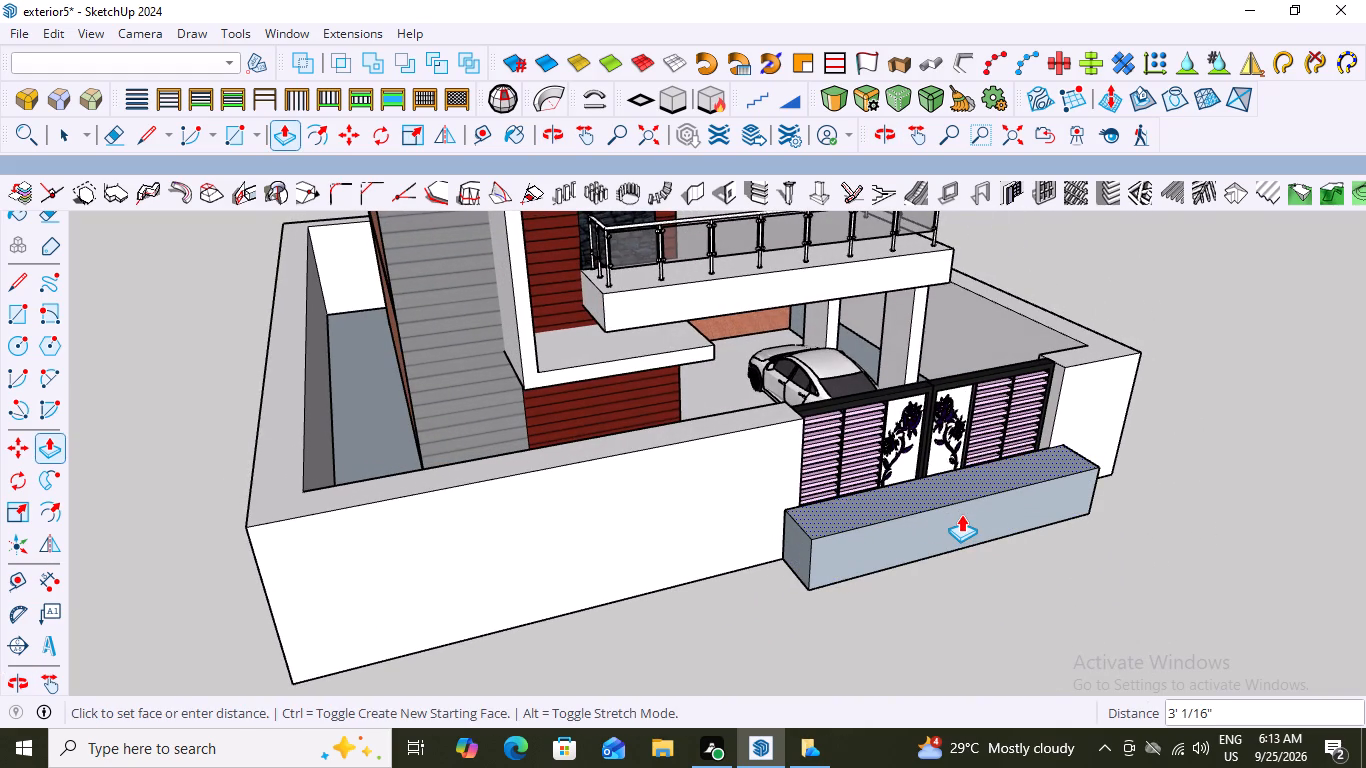
{"action": "scroll", "coordinate": [961, 514], "scroll_direction": "down", "scroll_amount": 4}
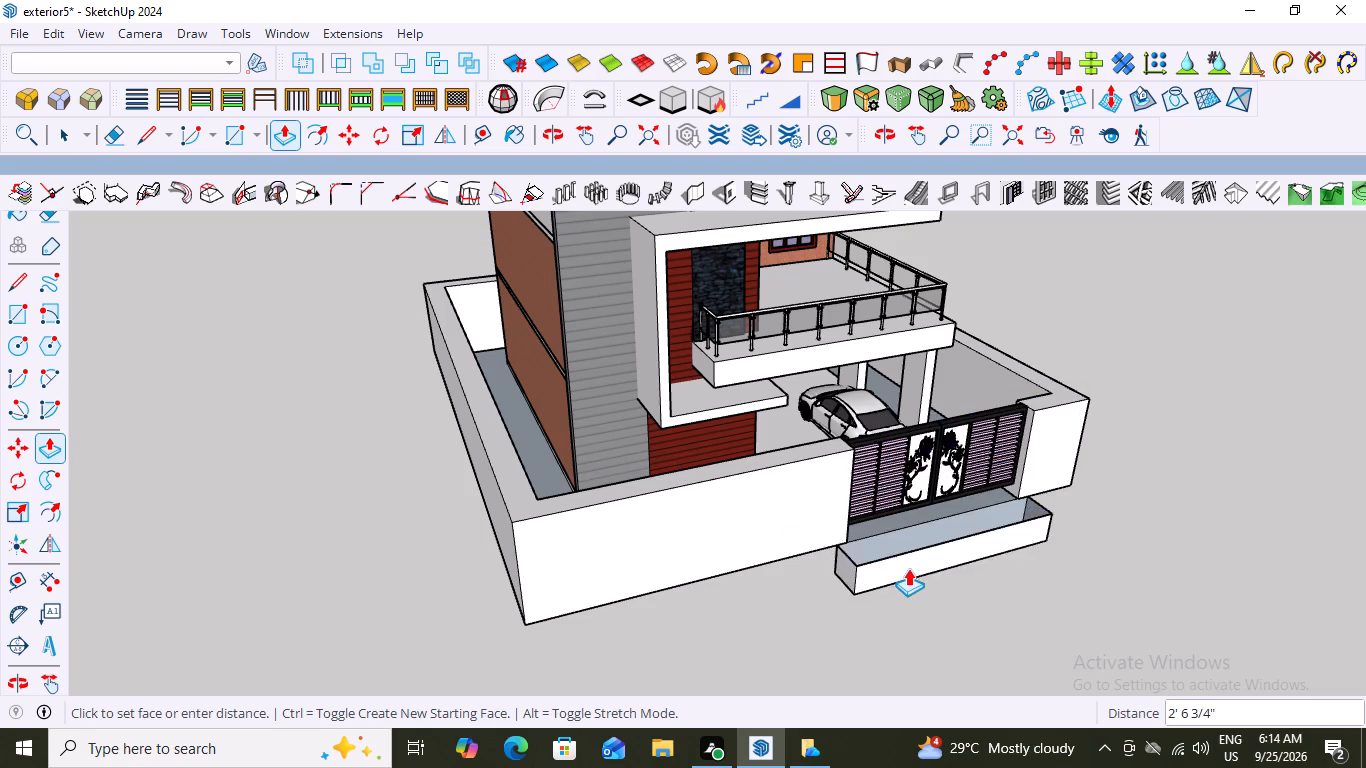
{"action": "scroll", "coordinate": [1005, 535], "scroll_direction": "down", "scroll_amount": 1}
{"action": "middle_click_drag", "start_coordinate": [1005, 535], "coordinate": [843, 545]}
{"action": "scroll", "coordinate": [877, 566], "scroll_direction": "up", "scroll_amount": 7}
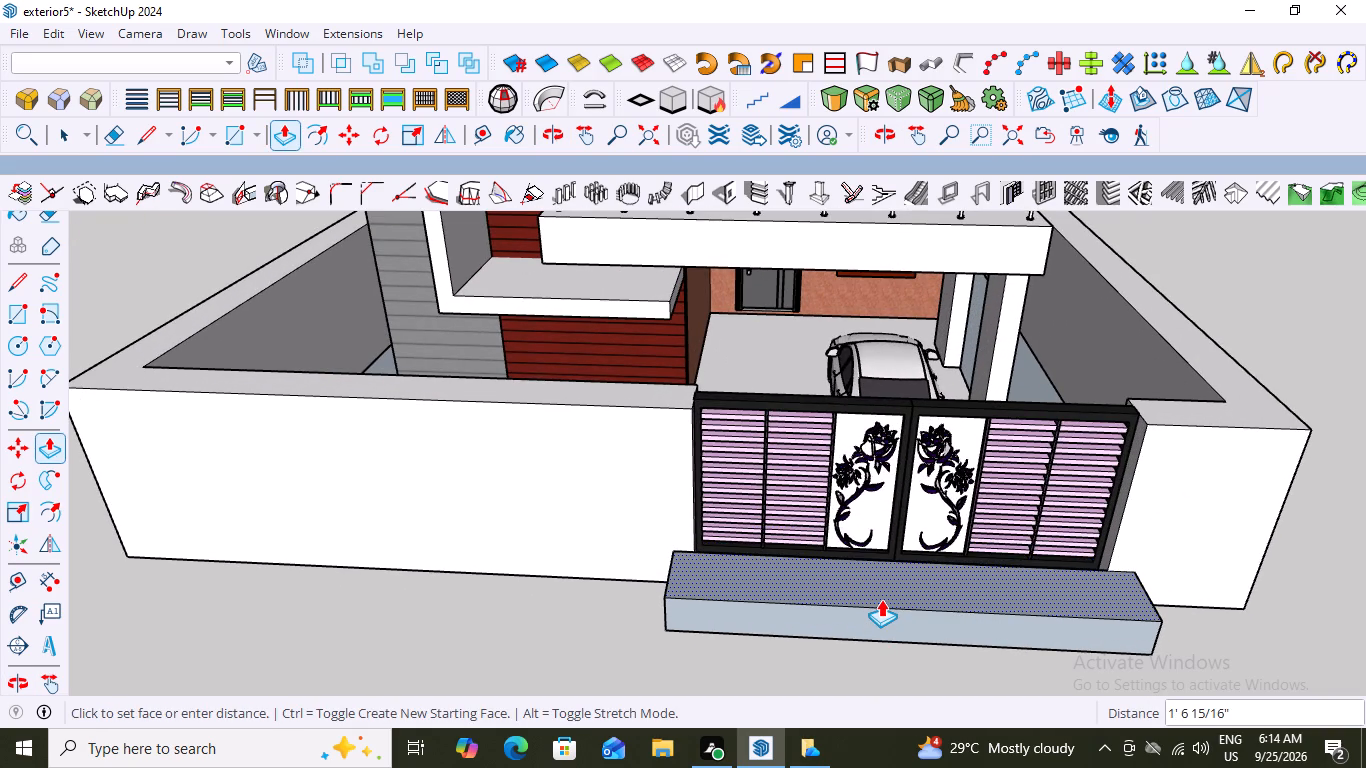
{"action": "scroll", "coordinate": [881, 607], "scroll_direction": "up", "scroll_amount": 4}
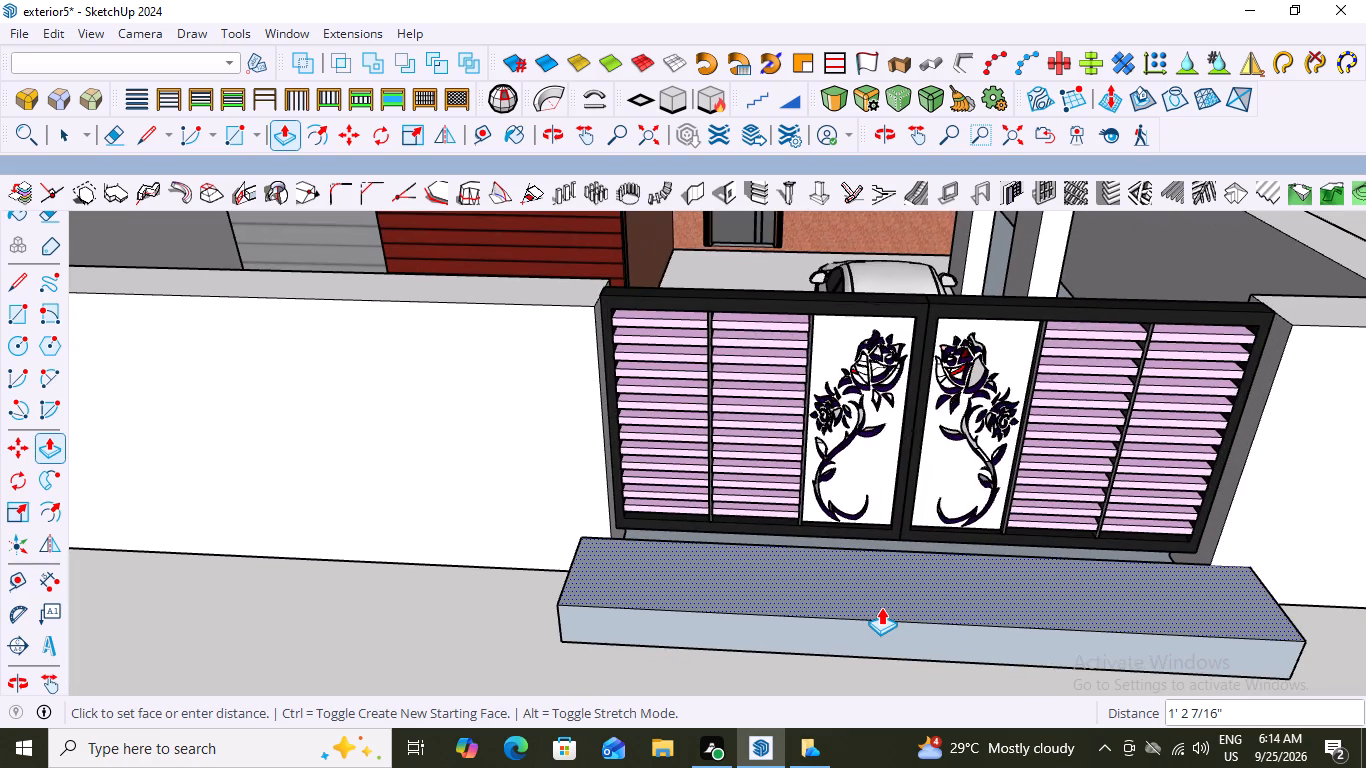
{"action": "scroll", "coordinate": [881, 607], "scroll_direction": "down", "scroll_amount": 3}
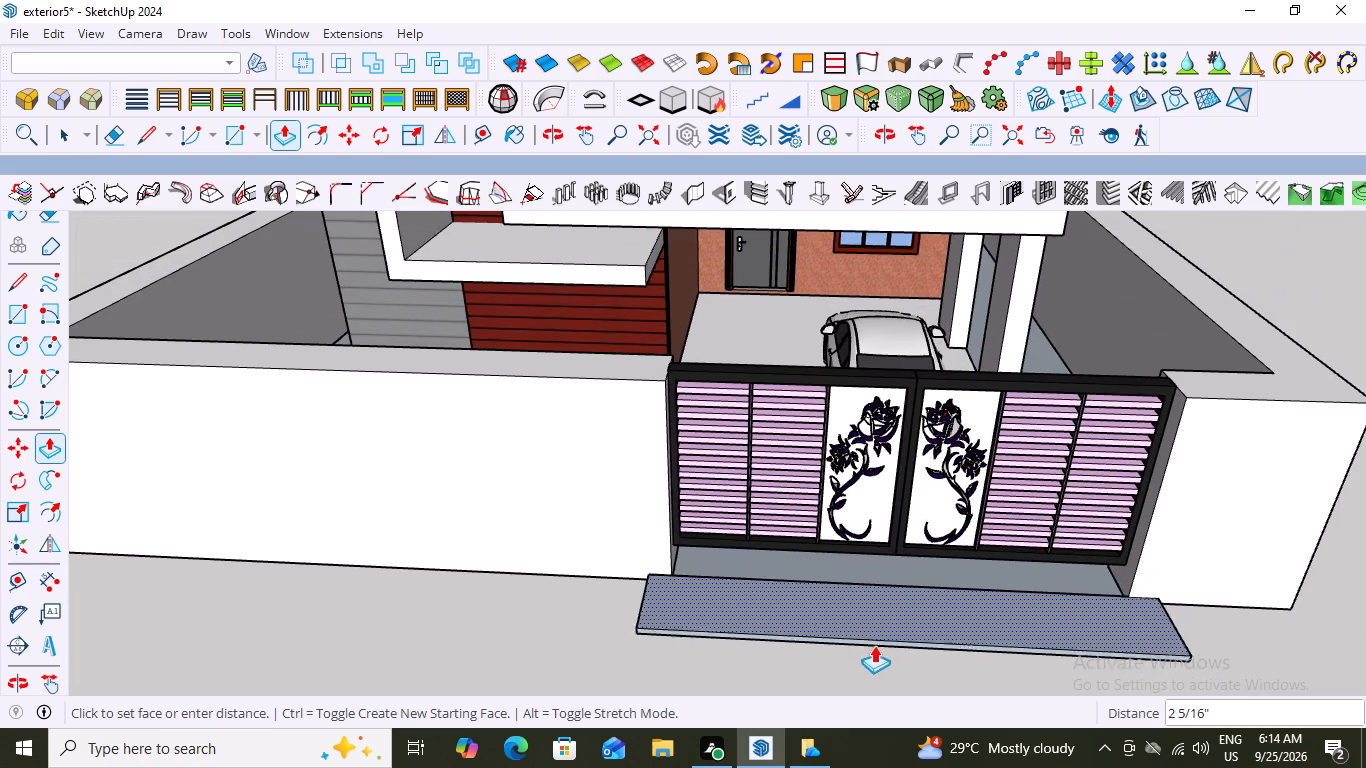
{"action": "scroll", "coordinate": [881, 634], "scroll_direction": "up", "scroll_amount": 4}
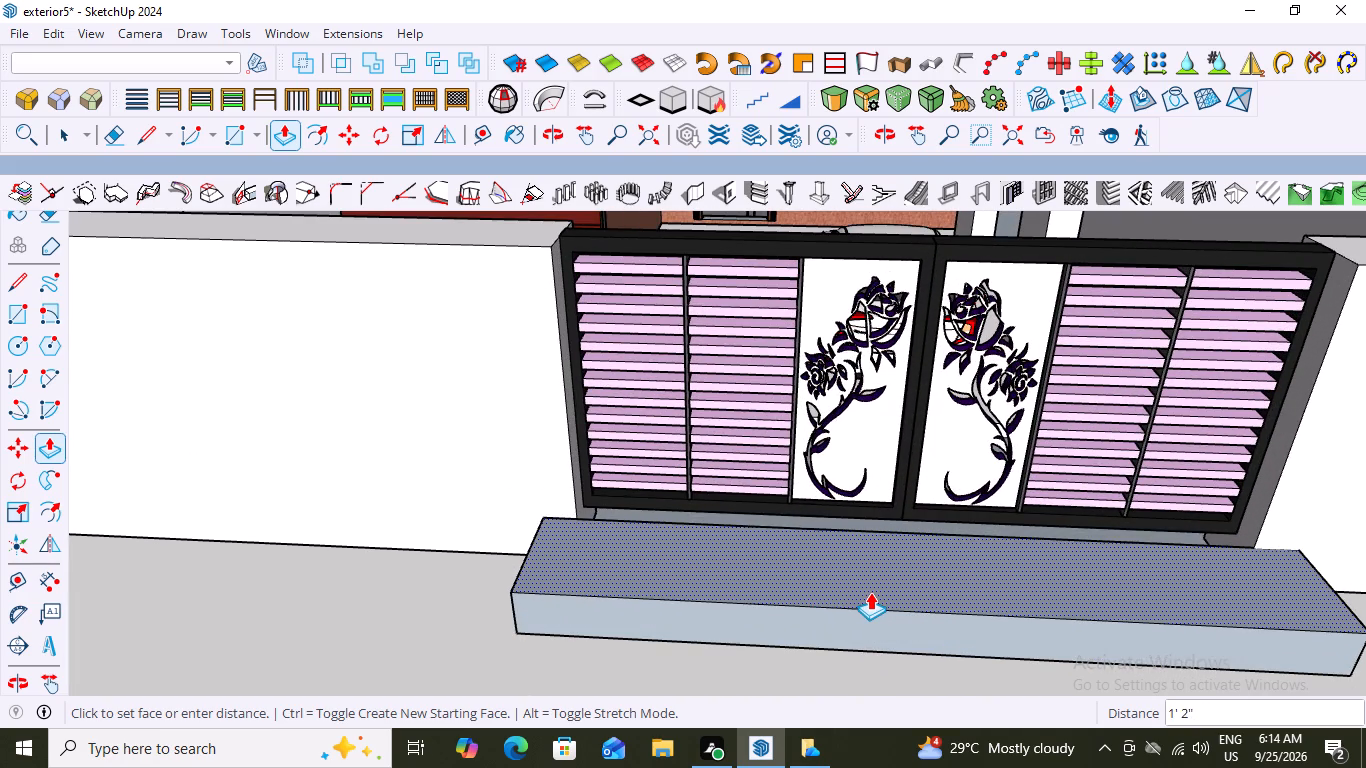
{"action": "left_click", "coordinate": [873, 604]}
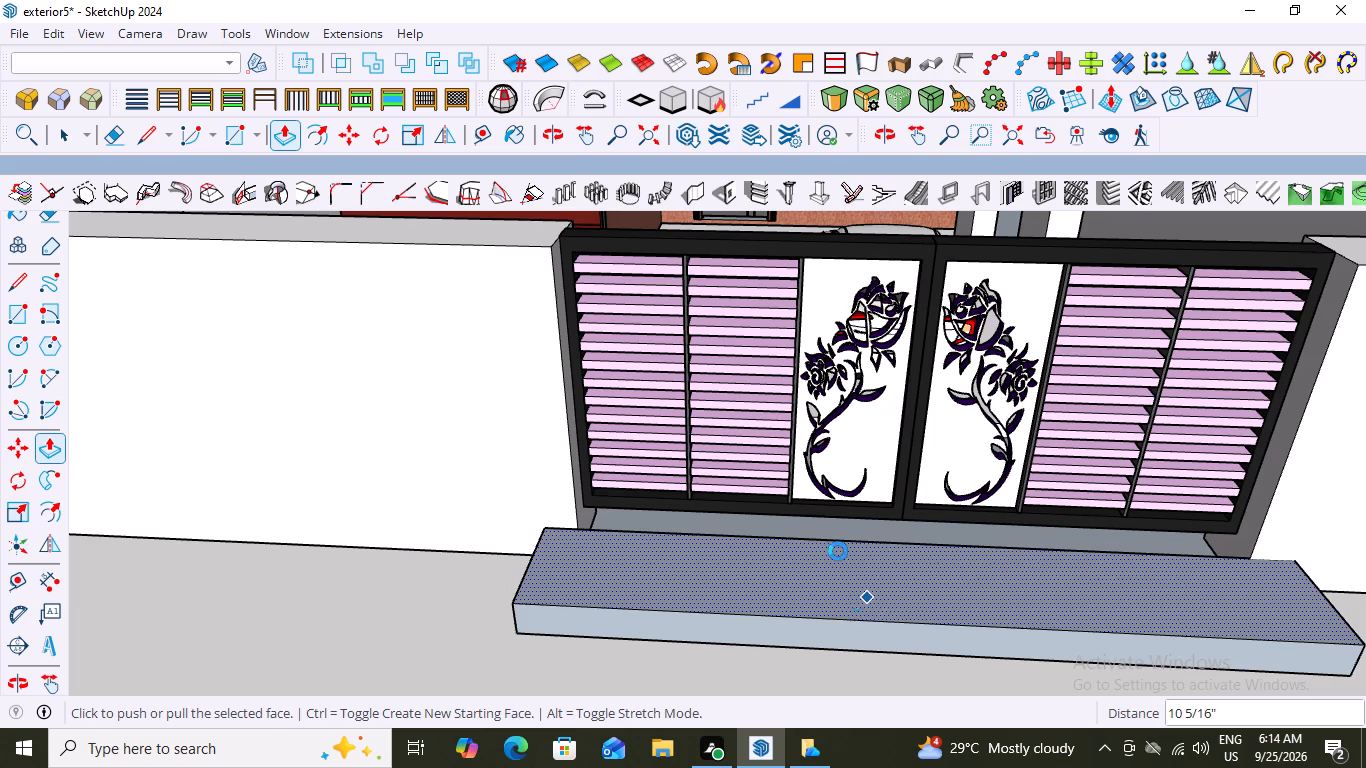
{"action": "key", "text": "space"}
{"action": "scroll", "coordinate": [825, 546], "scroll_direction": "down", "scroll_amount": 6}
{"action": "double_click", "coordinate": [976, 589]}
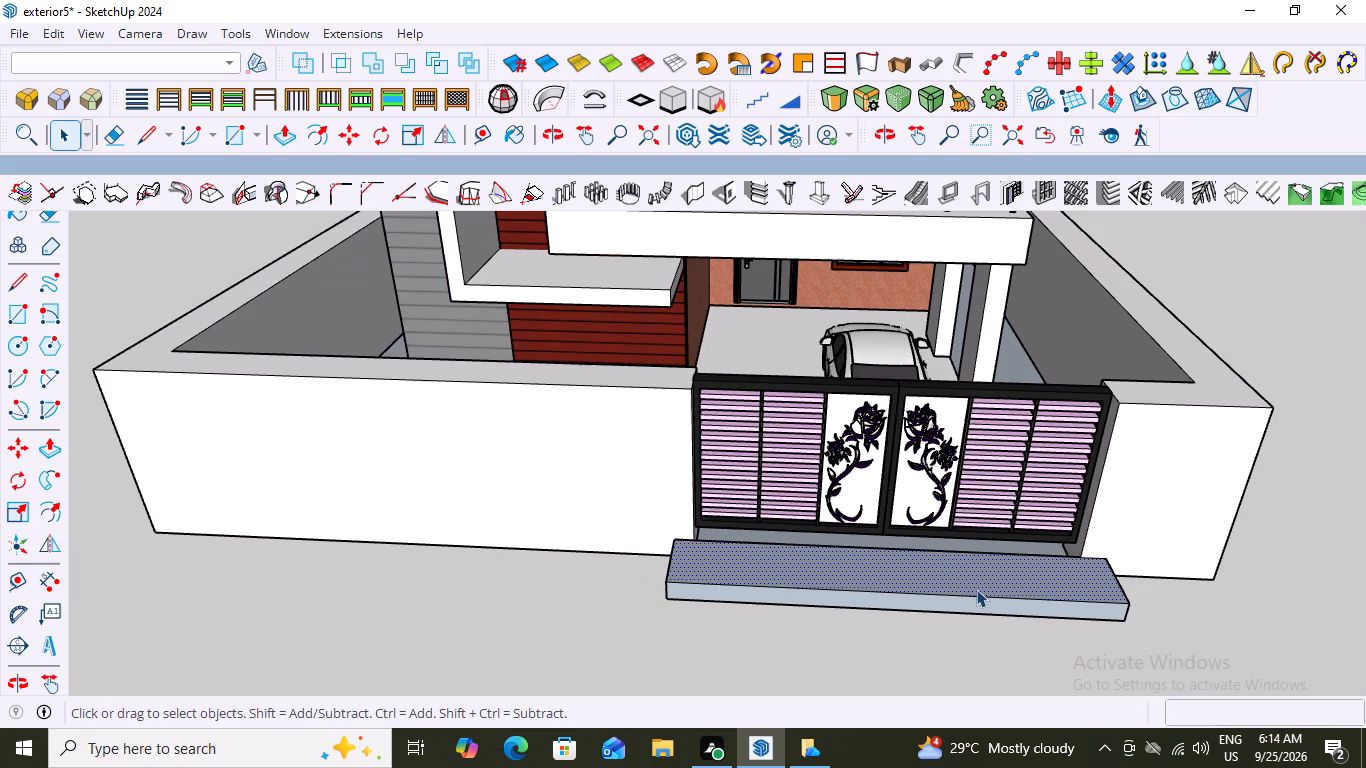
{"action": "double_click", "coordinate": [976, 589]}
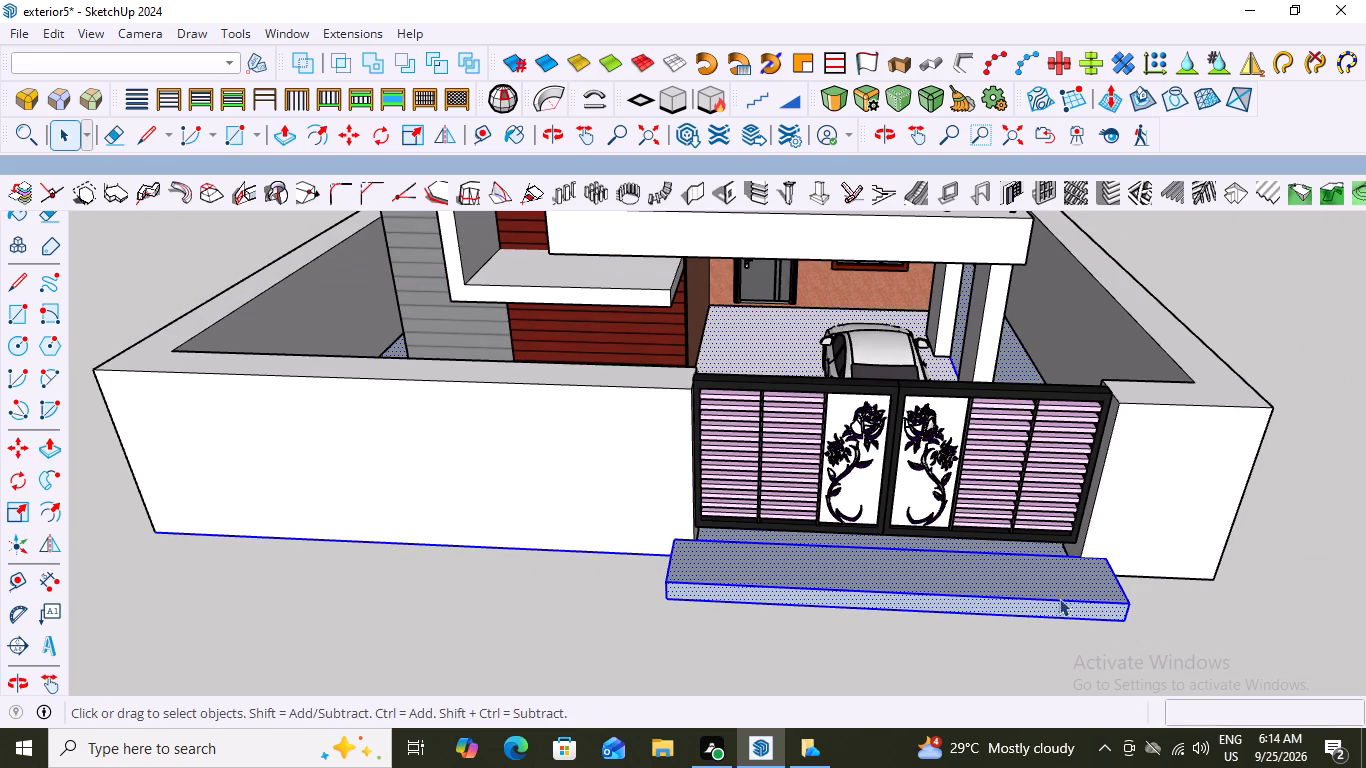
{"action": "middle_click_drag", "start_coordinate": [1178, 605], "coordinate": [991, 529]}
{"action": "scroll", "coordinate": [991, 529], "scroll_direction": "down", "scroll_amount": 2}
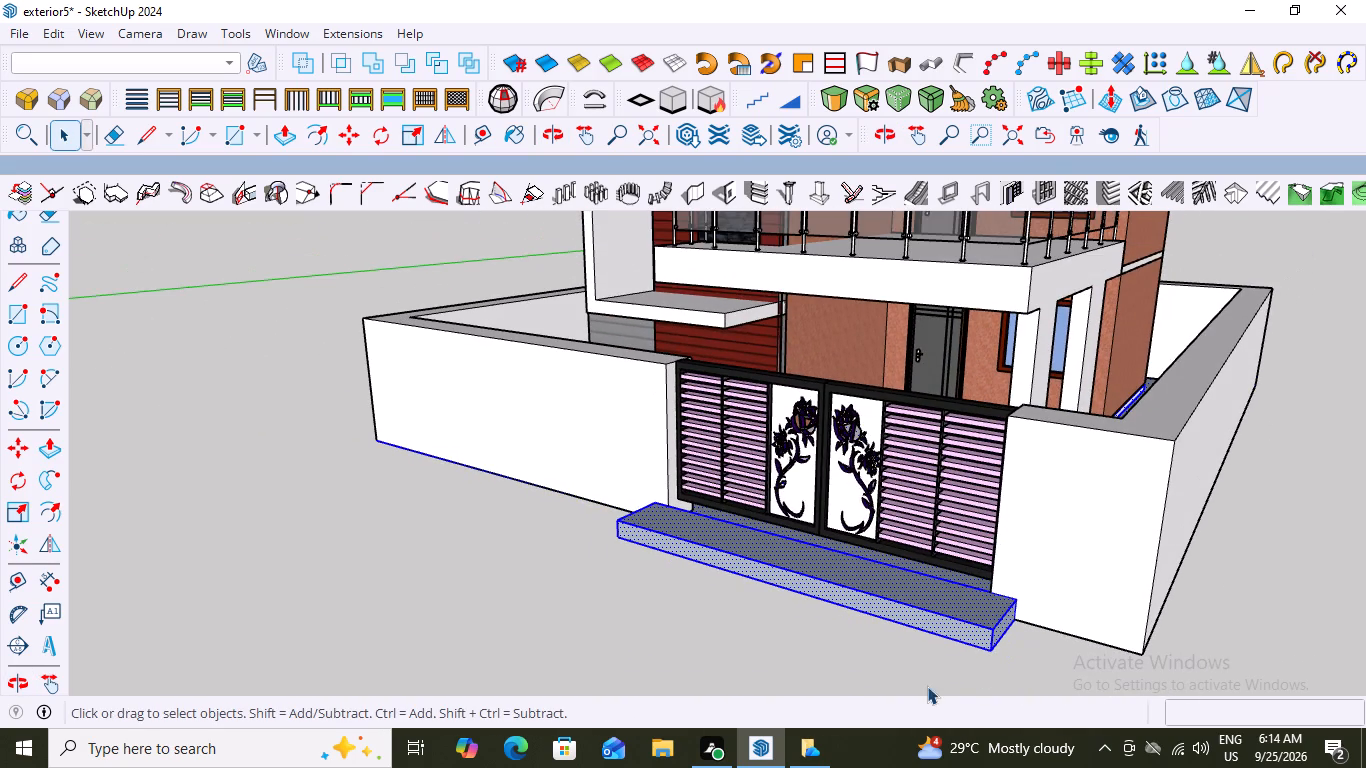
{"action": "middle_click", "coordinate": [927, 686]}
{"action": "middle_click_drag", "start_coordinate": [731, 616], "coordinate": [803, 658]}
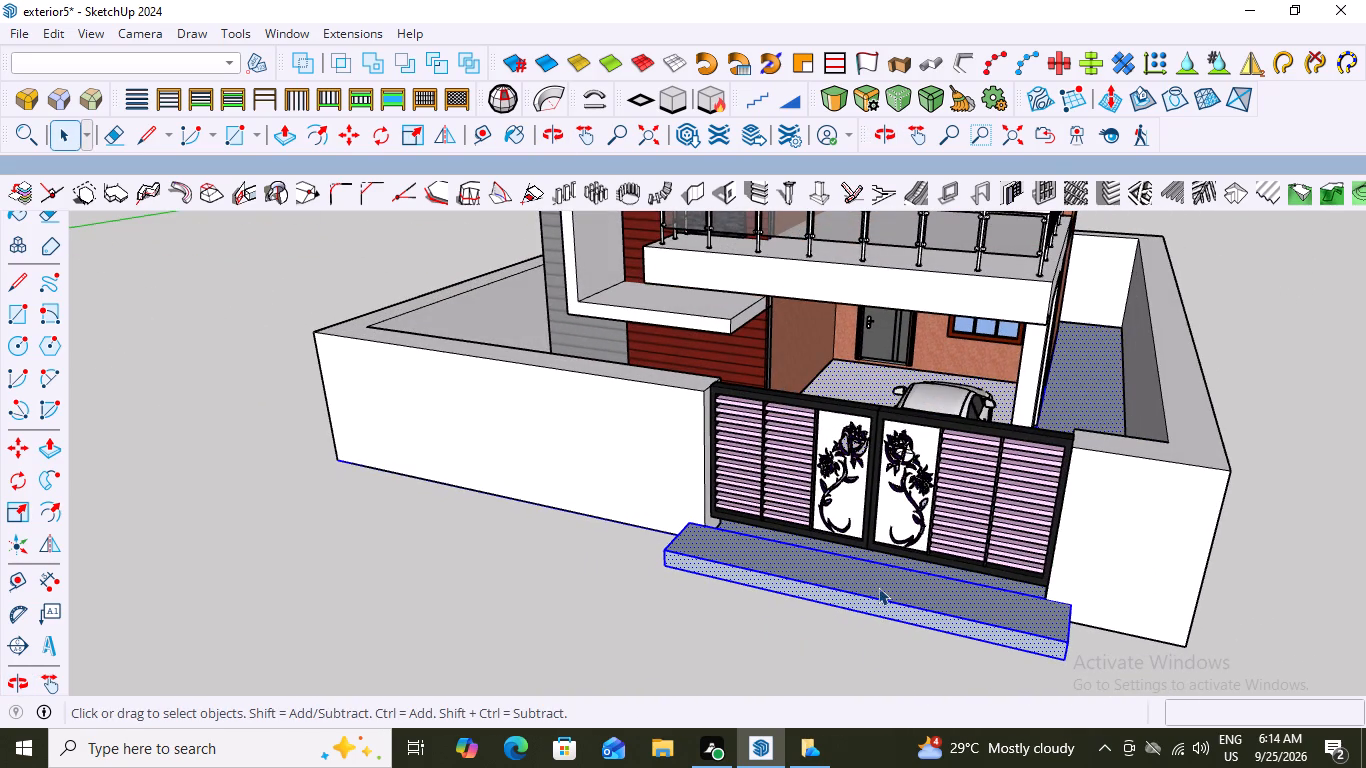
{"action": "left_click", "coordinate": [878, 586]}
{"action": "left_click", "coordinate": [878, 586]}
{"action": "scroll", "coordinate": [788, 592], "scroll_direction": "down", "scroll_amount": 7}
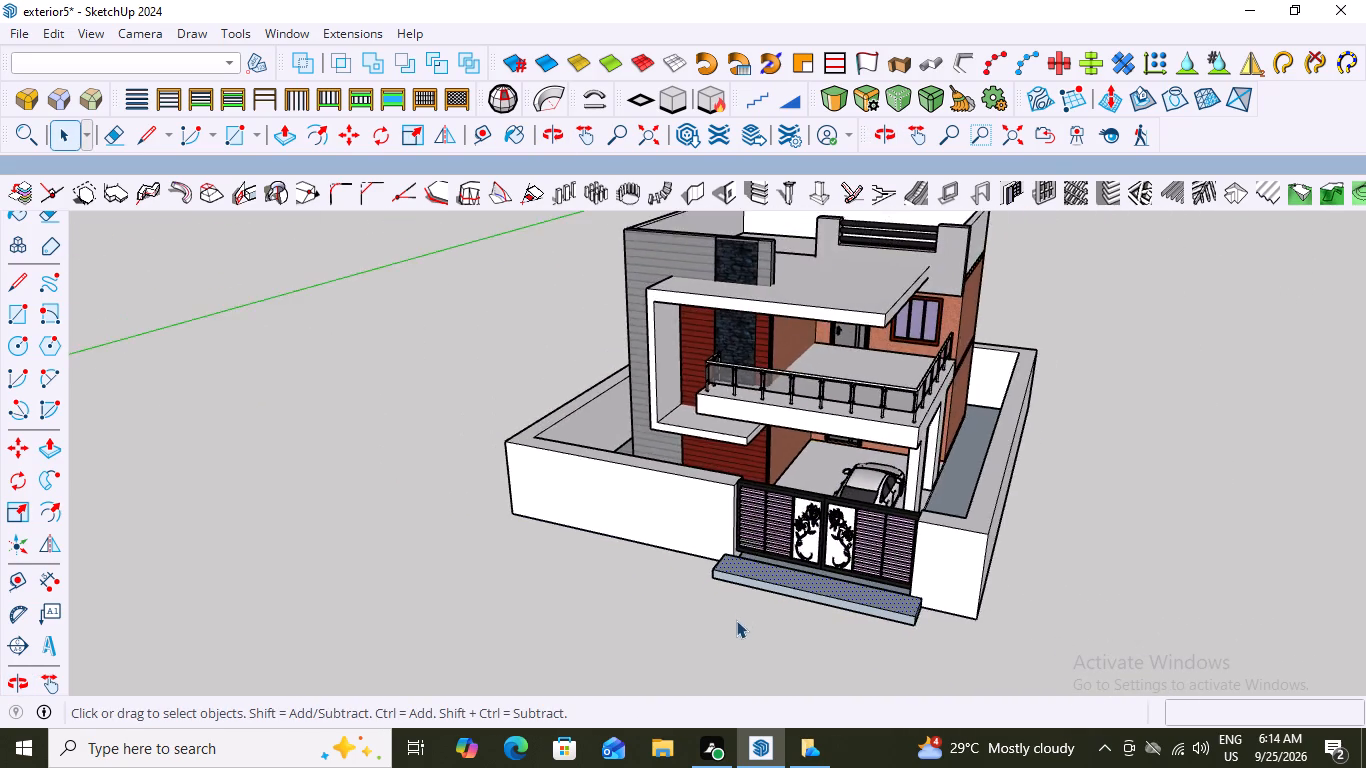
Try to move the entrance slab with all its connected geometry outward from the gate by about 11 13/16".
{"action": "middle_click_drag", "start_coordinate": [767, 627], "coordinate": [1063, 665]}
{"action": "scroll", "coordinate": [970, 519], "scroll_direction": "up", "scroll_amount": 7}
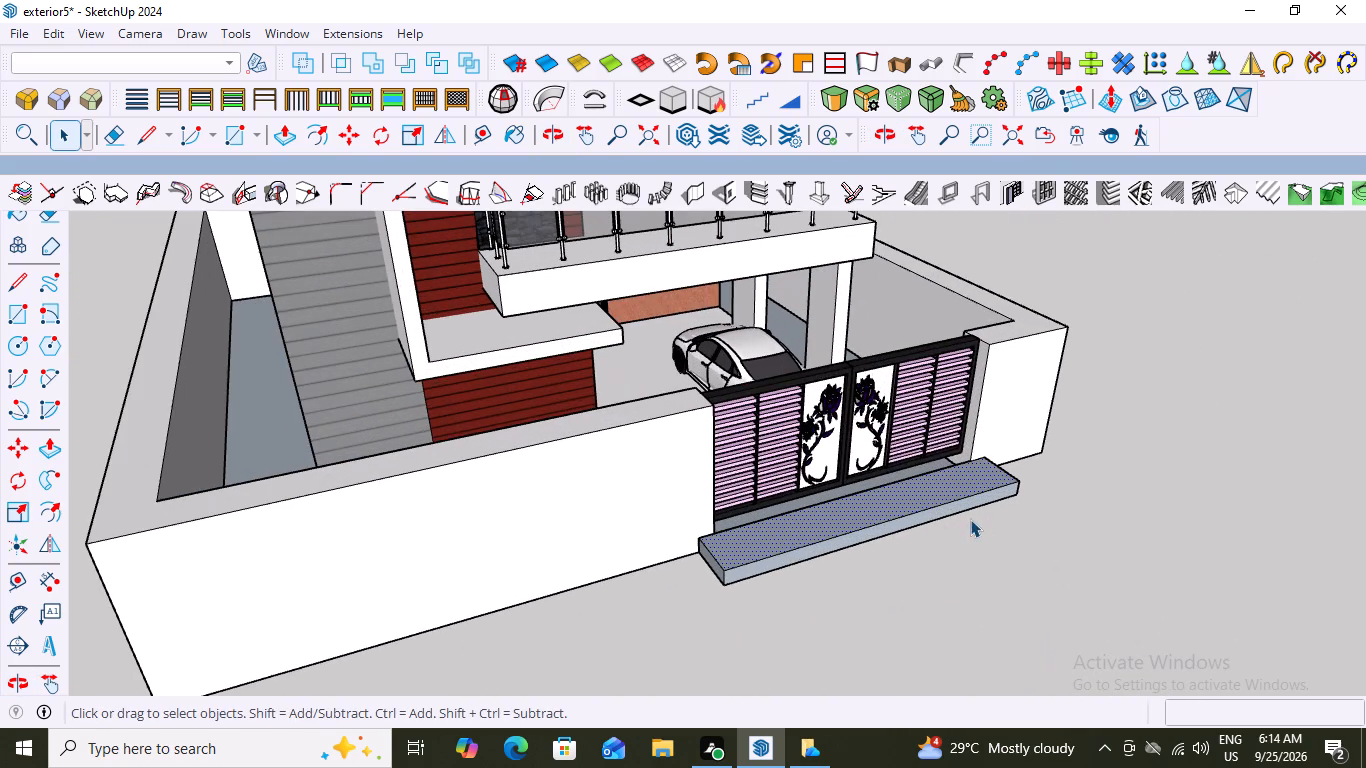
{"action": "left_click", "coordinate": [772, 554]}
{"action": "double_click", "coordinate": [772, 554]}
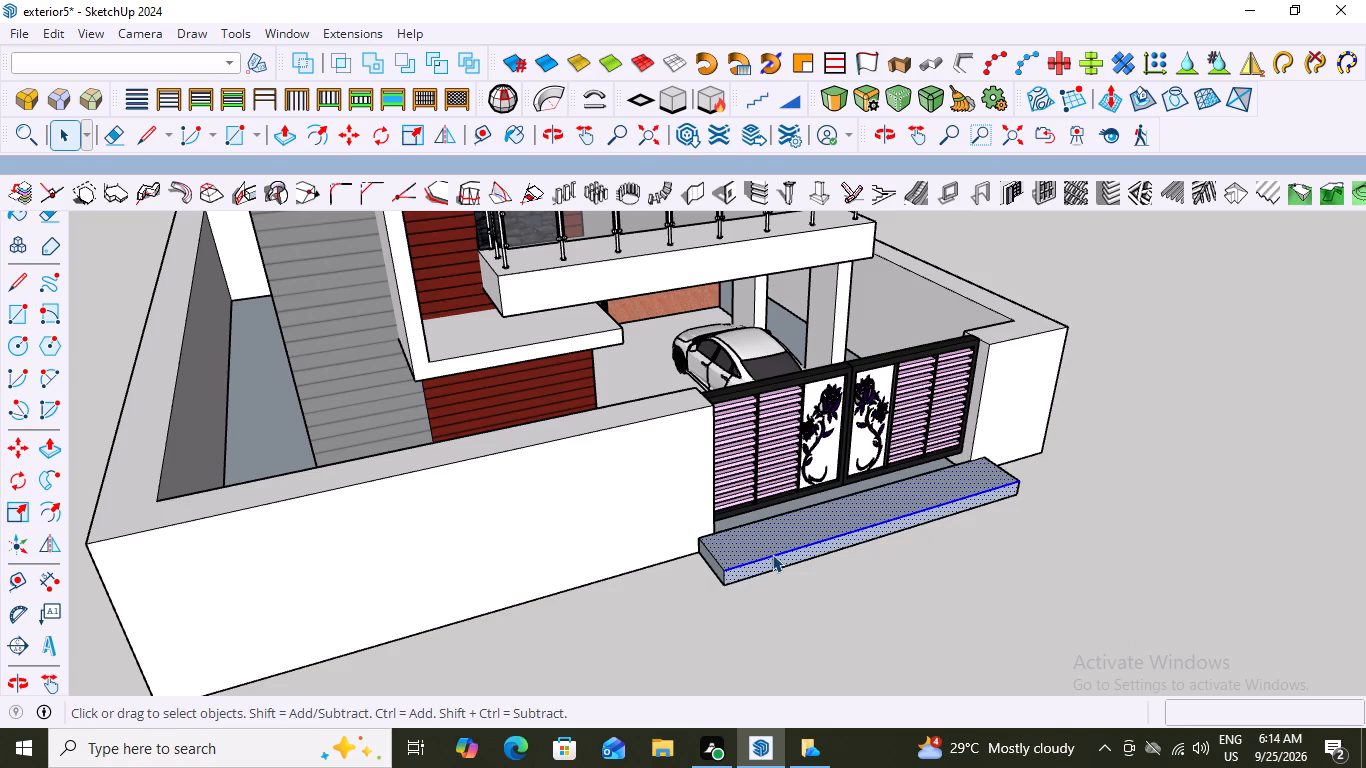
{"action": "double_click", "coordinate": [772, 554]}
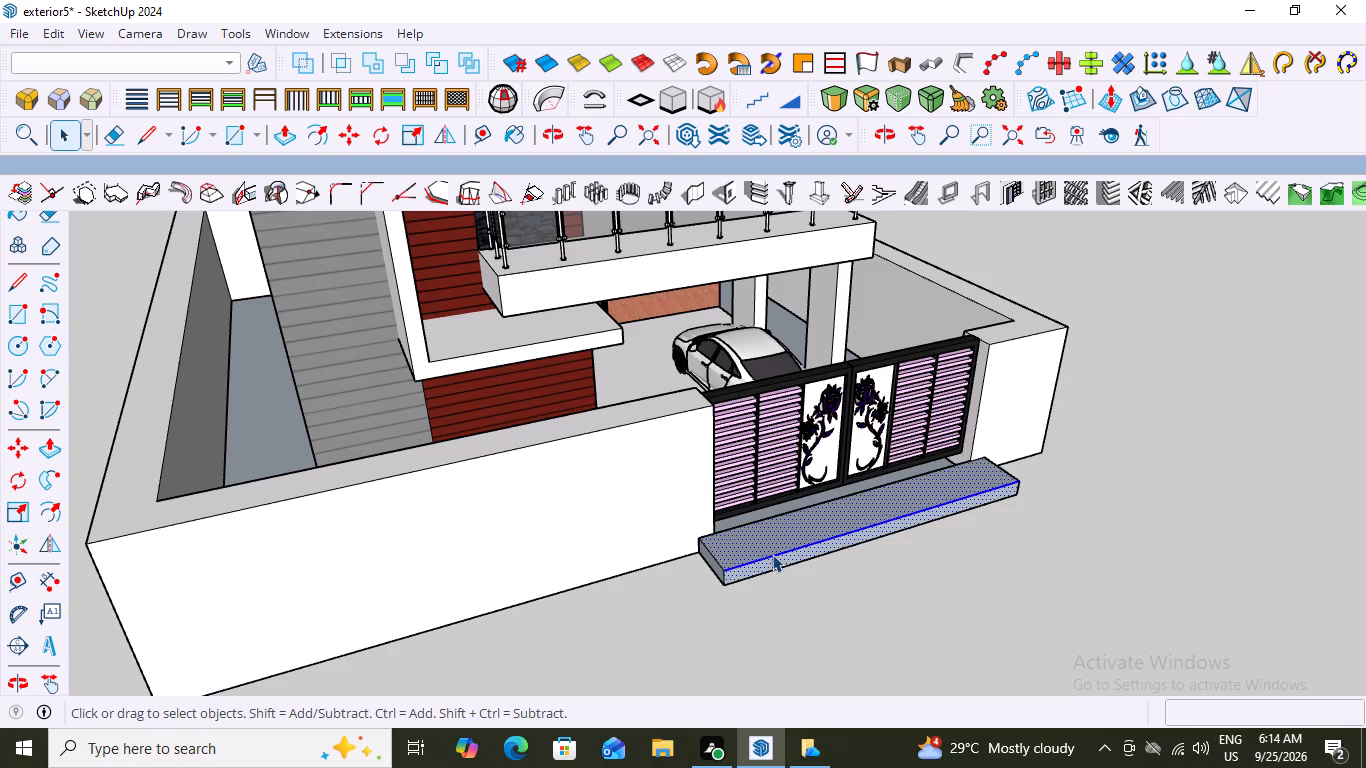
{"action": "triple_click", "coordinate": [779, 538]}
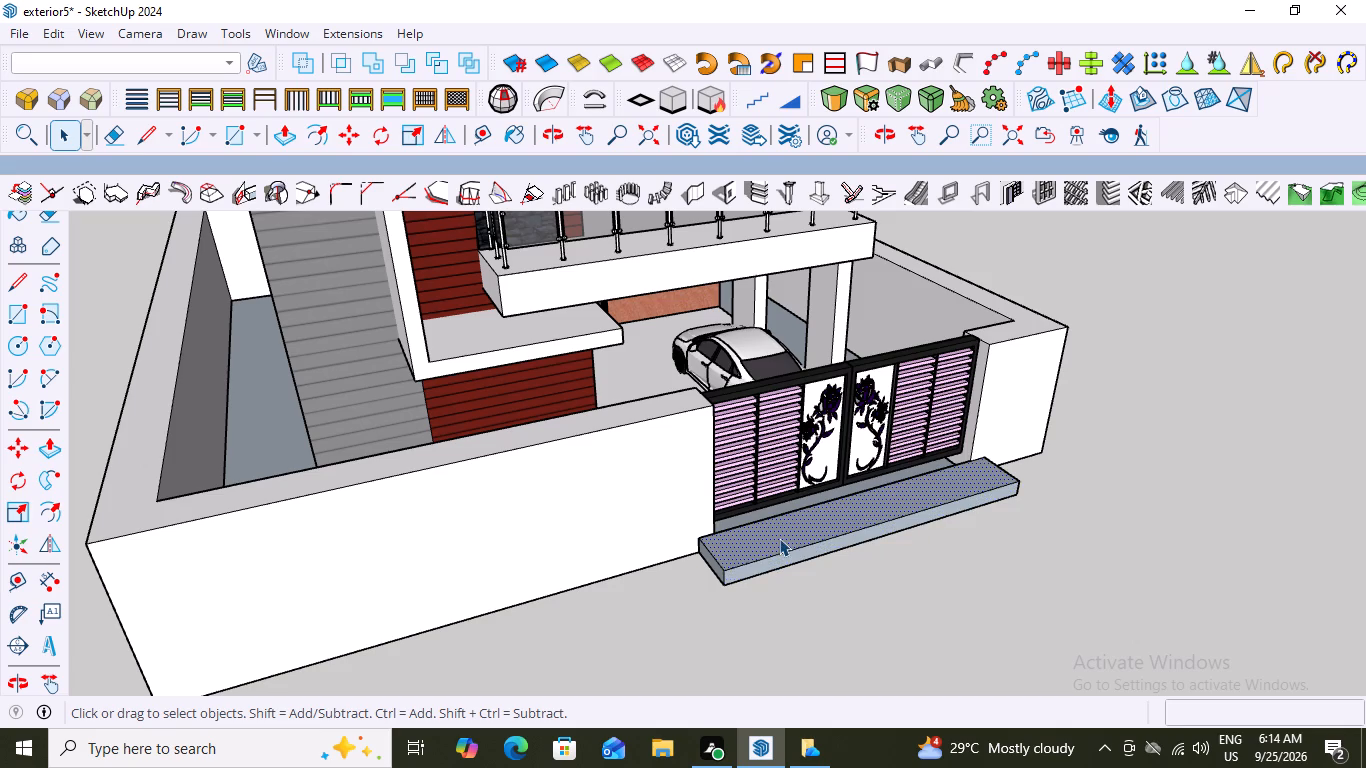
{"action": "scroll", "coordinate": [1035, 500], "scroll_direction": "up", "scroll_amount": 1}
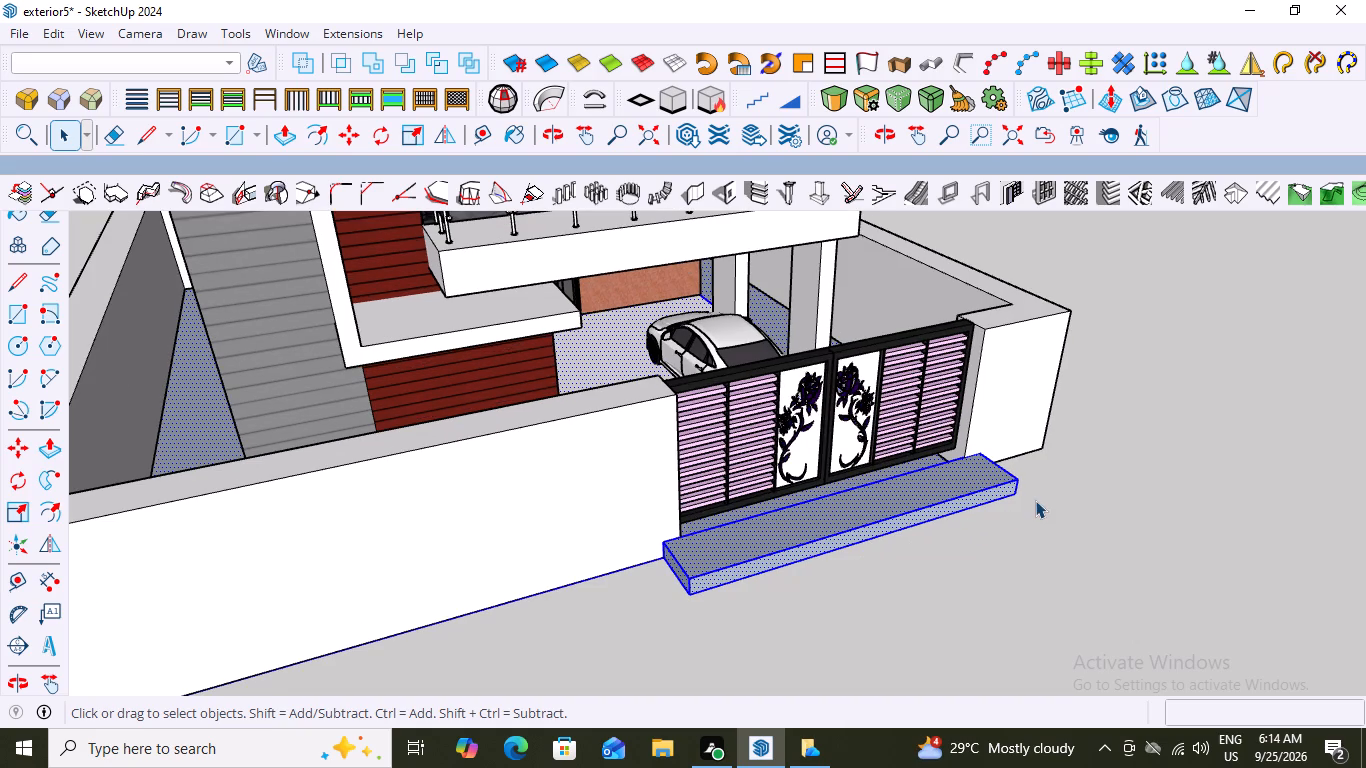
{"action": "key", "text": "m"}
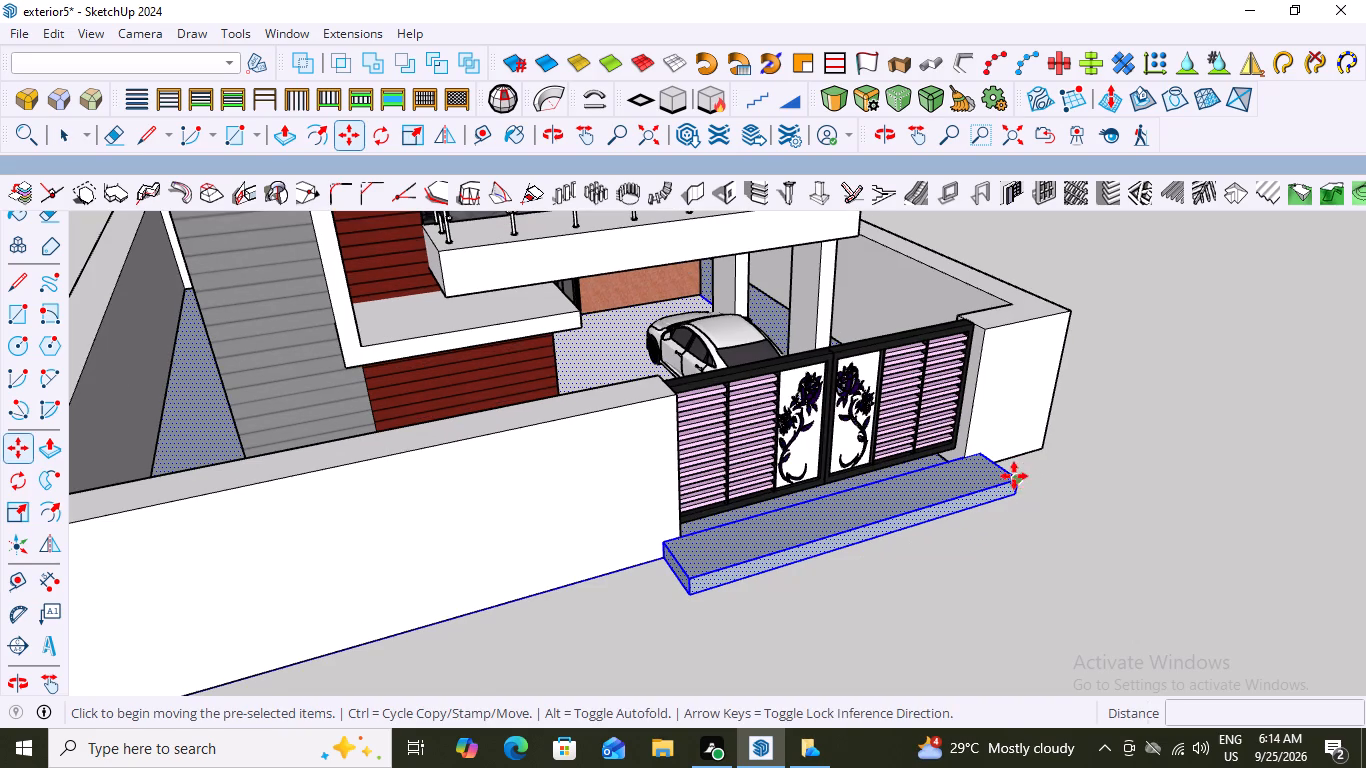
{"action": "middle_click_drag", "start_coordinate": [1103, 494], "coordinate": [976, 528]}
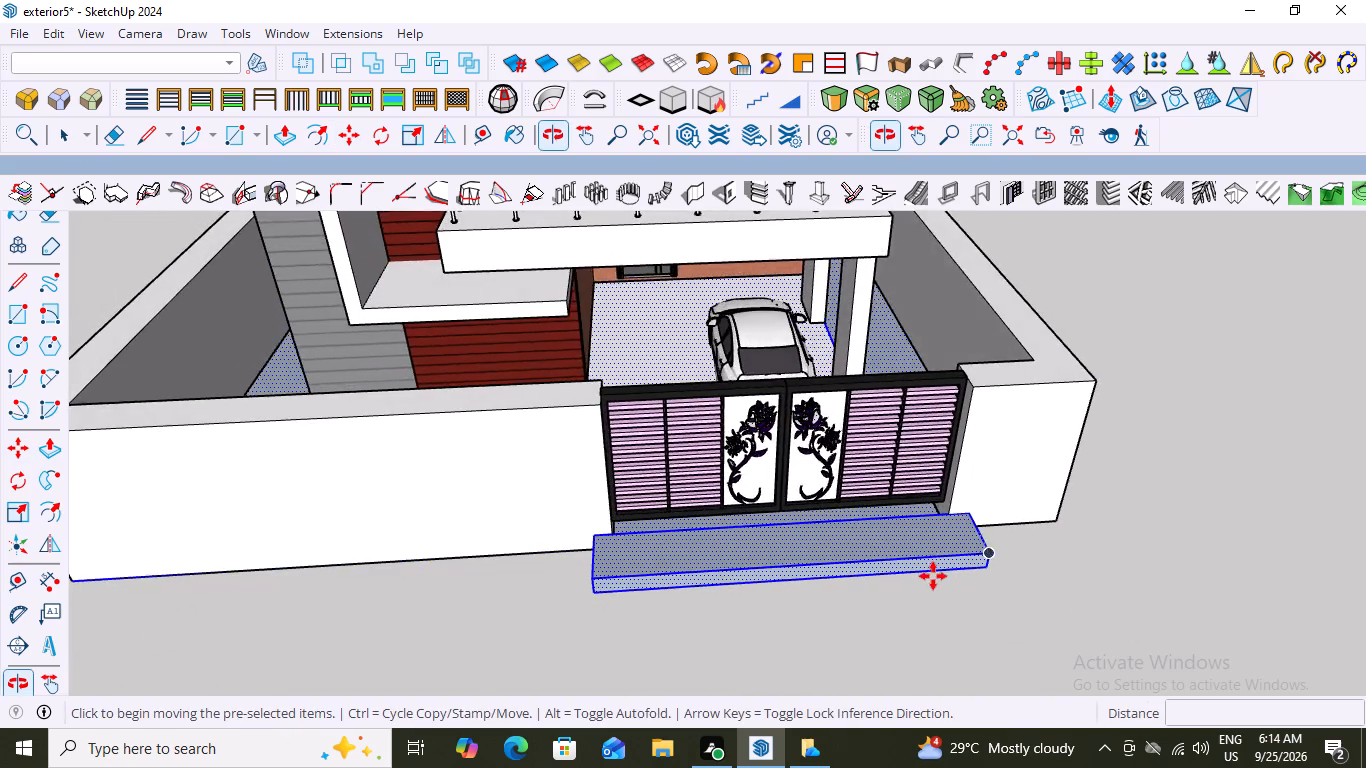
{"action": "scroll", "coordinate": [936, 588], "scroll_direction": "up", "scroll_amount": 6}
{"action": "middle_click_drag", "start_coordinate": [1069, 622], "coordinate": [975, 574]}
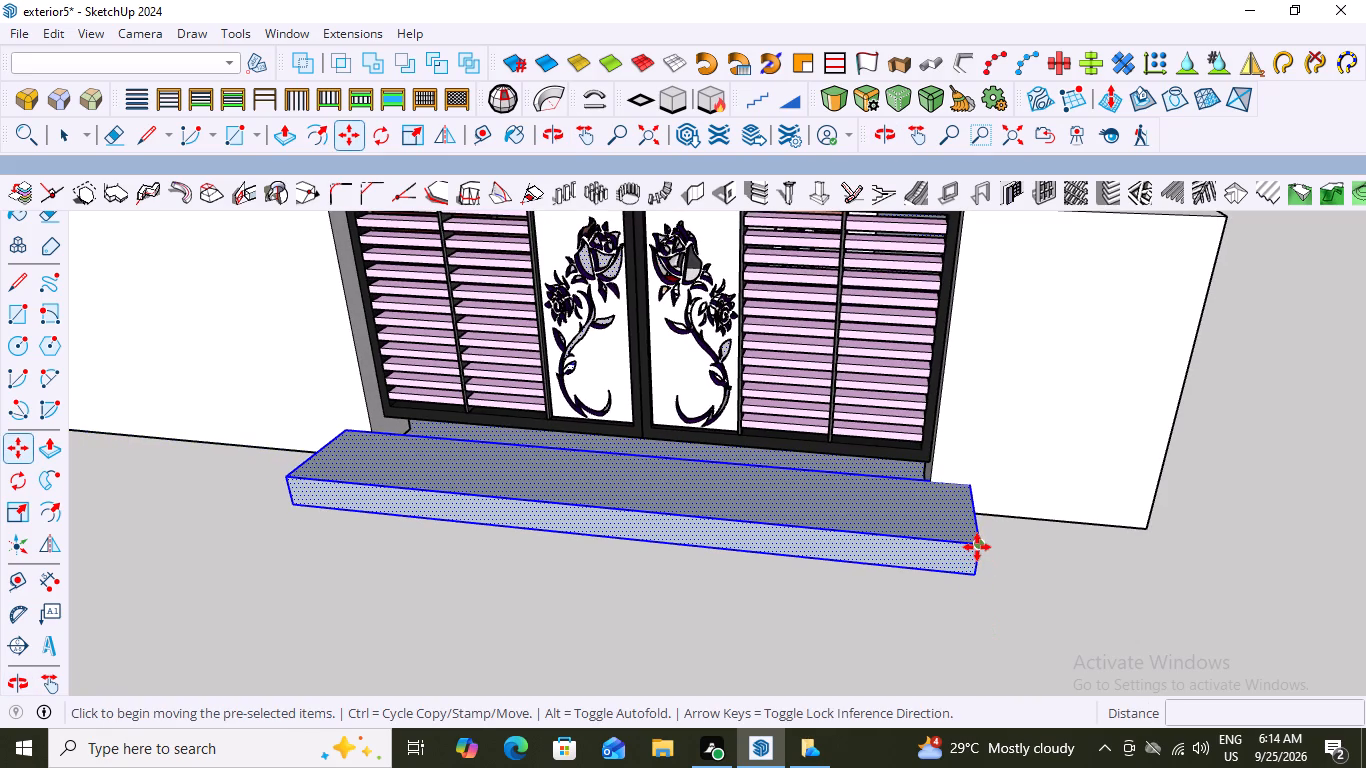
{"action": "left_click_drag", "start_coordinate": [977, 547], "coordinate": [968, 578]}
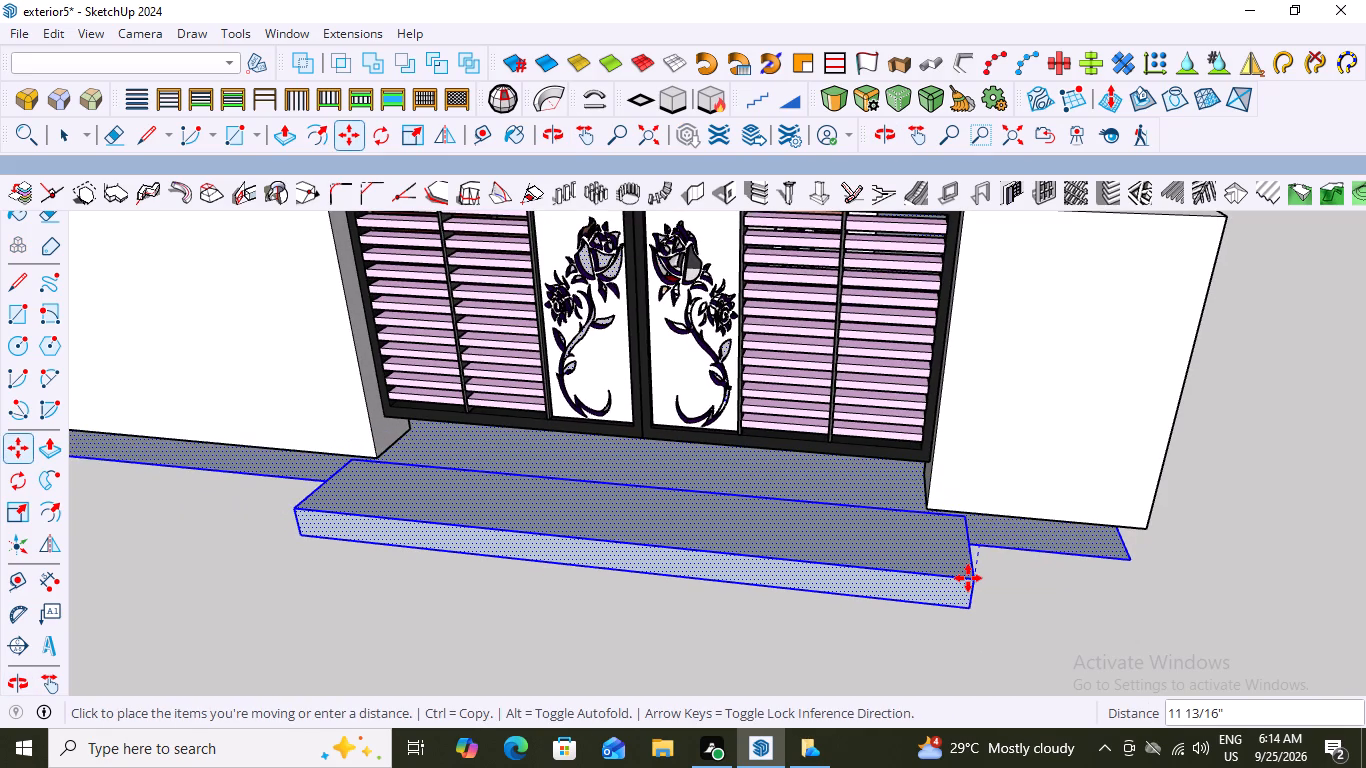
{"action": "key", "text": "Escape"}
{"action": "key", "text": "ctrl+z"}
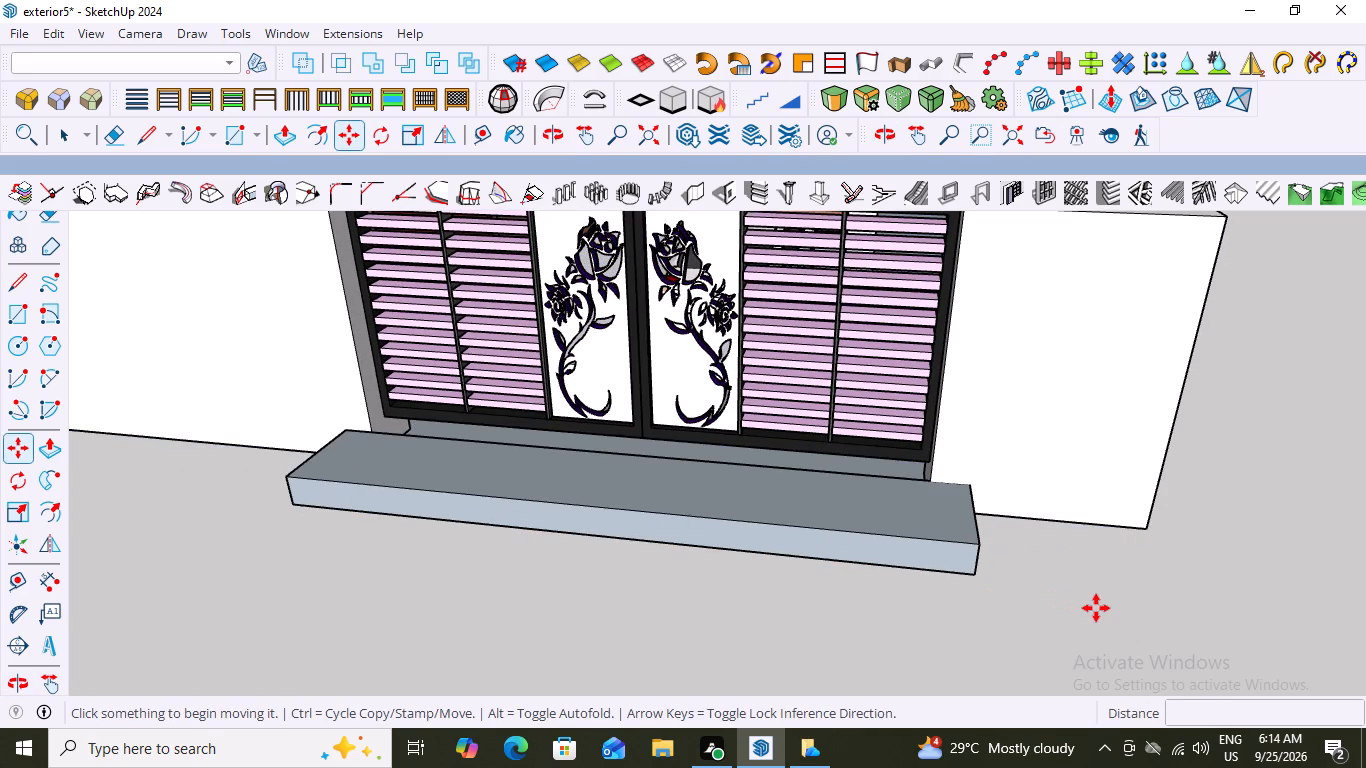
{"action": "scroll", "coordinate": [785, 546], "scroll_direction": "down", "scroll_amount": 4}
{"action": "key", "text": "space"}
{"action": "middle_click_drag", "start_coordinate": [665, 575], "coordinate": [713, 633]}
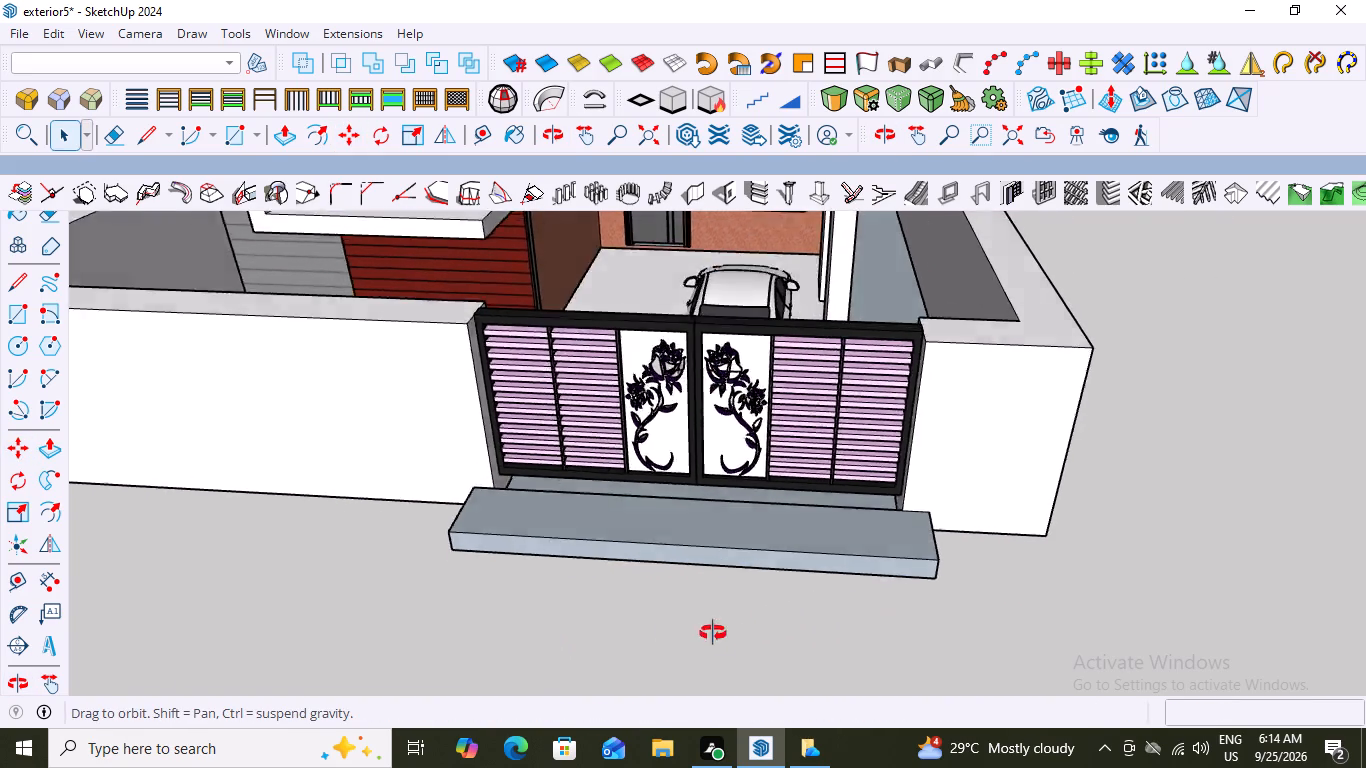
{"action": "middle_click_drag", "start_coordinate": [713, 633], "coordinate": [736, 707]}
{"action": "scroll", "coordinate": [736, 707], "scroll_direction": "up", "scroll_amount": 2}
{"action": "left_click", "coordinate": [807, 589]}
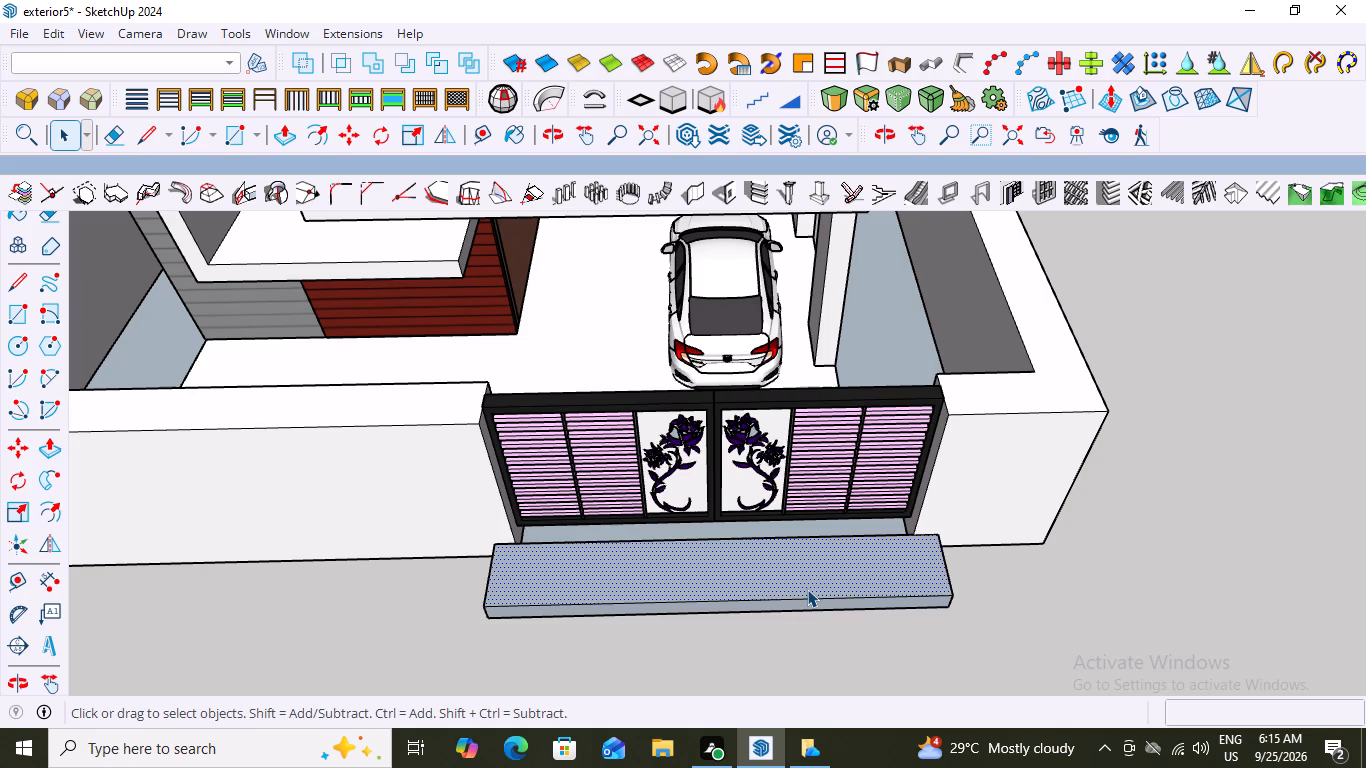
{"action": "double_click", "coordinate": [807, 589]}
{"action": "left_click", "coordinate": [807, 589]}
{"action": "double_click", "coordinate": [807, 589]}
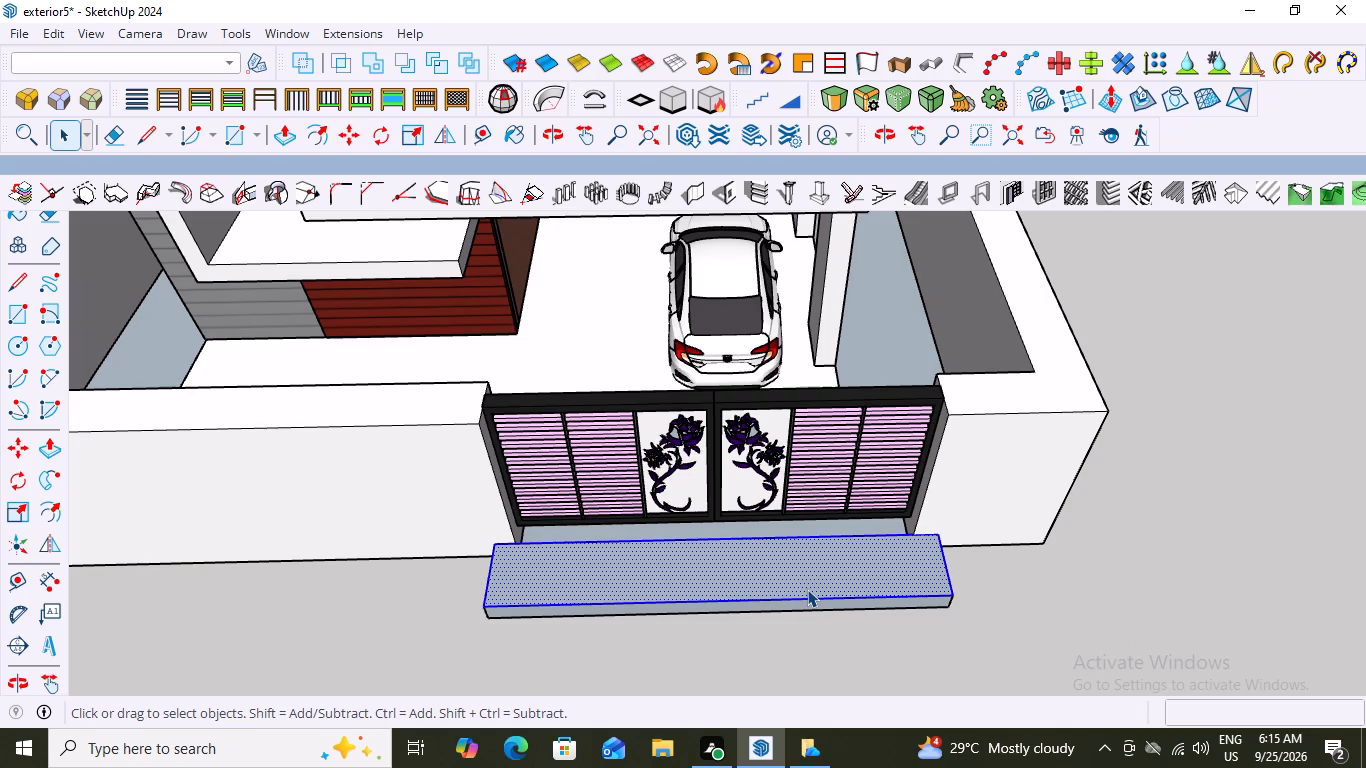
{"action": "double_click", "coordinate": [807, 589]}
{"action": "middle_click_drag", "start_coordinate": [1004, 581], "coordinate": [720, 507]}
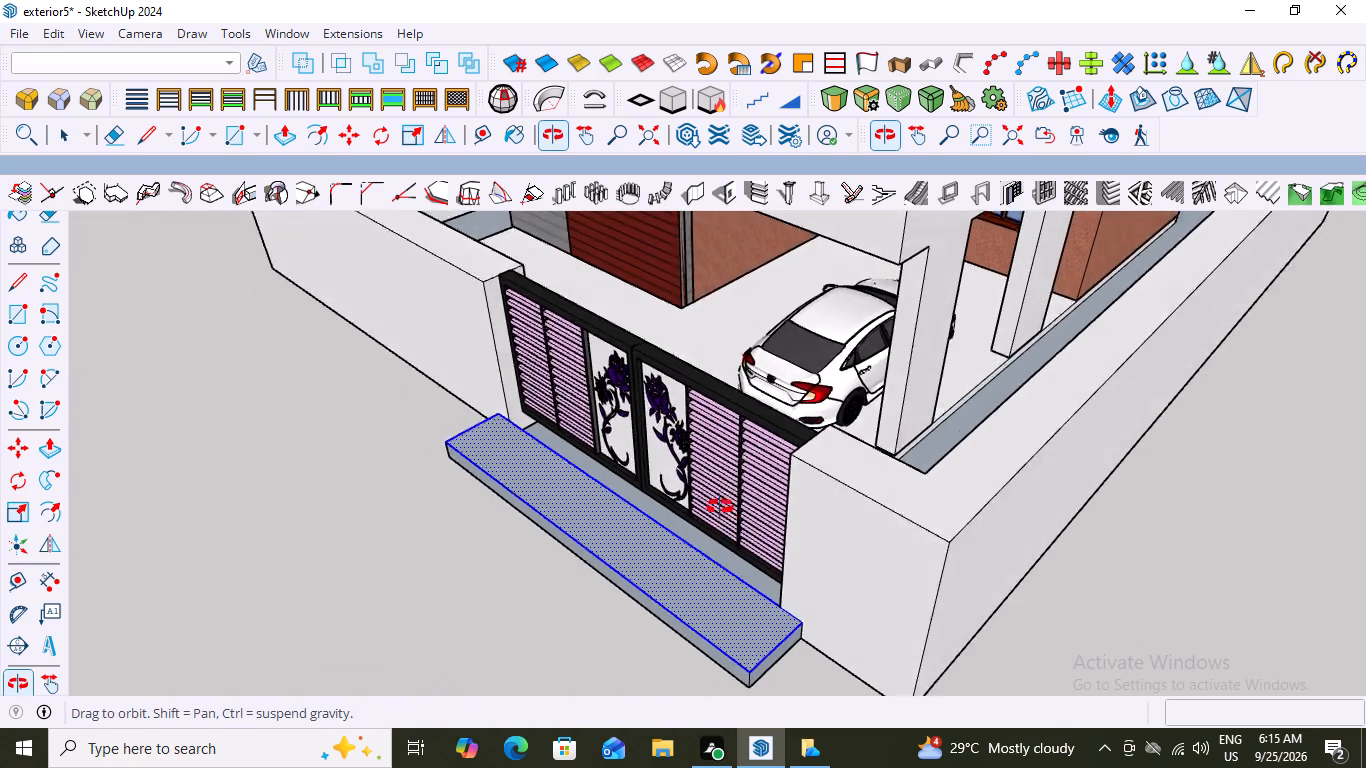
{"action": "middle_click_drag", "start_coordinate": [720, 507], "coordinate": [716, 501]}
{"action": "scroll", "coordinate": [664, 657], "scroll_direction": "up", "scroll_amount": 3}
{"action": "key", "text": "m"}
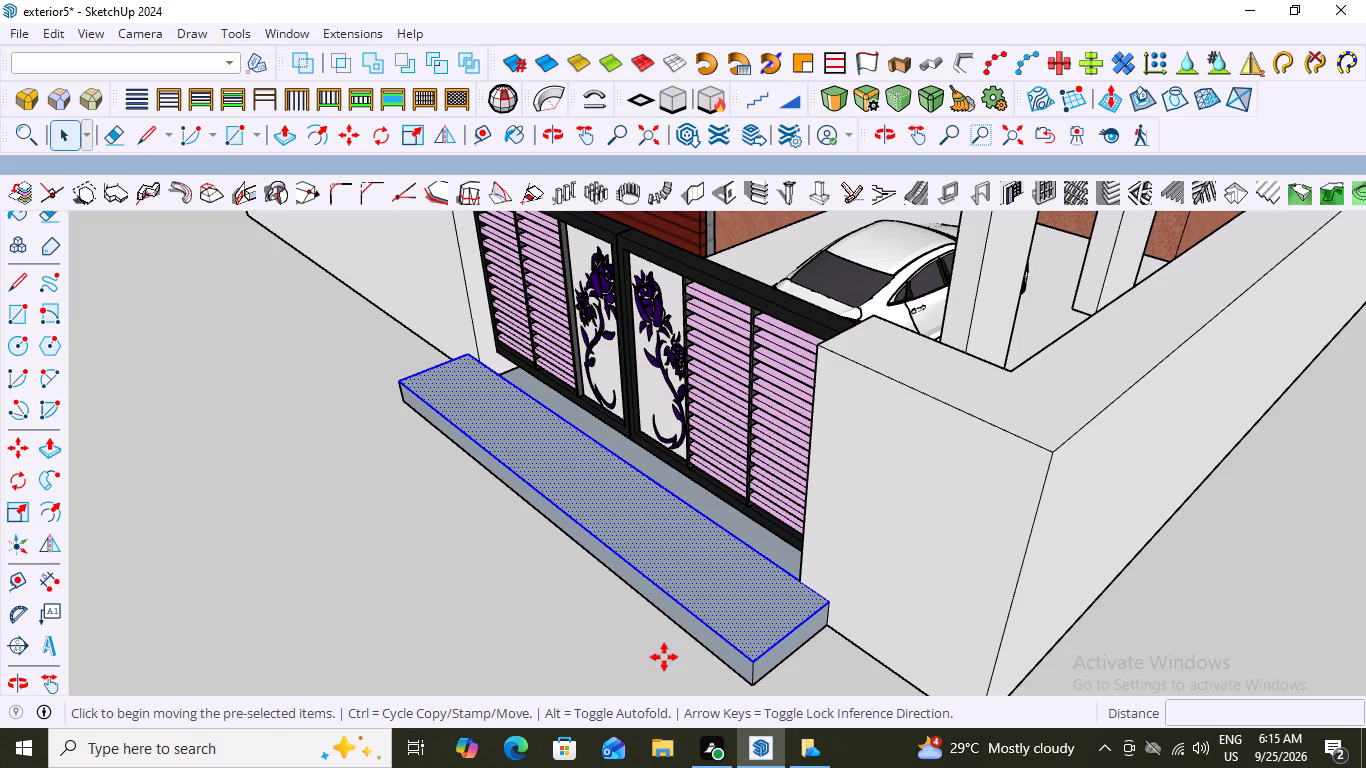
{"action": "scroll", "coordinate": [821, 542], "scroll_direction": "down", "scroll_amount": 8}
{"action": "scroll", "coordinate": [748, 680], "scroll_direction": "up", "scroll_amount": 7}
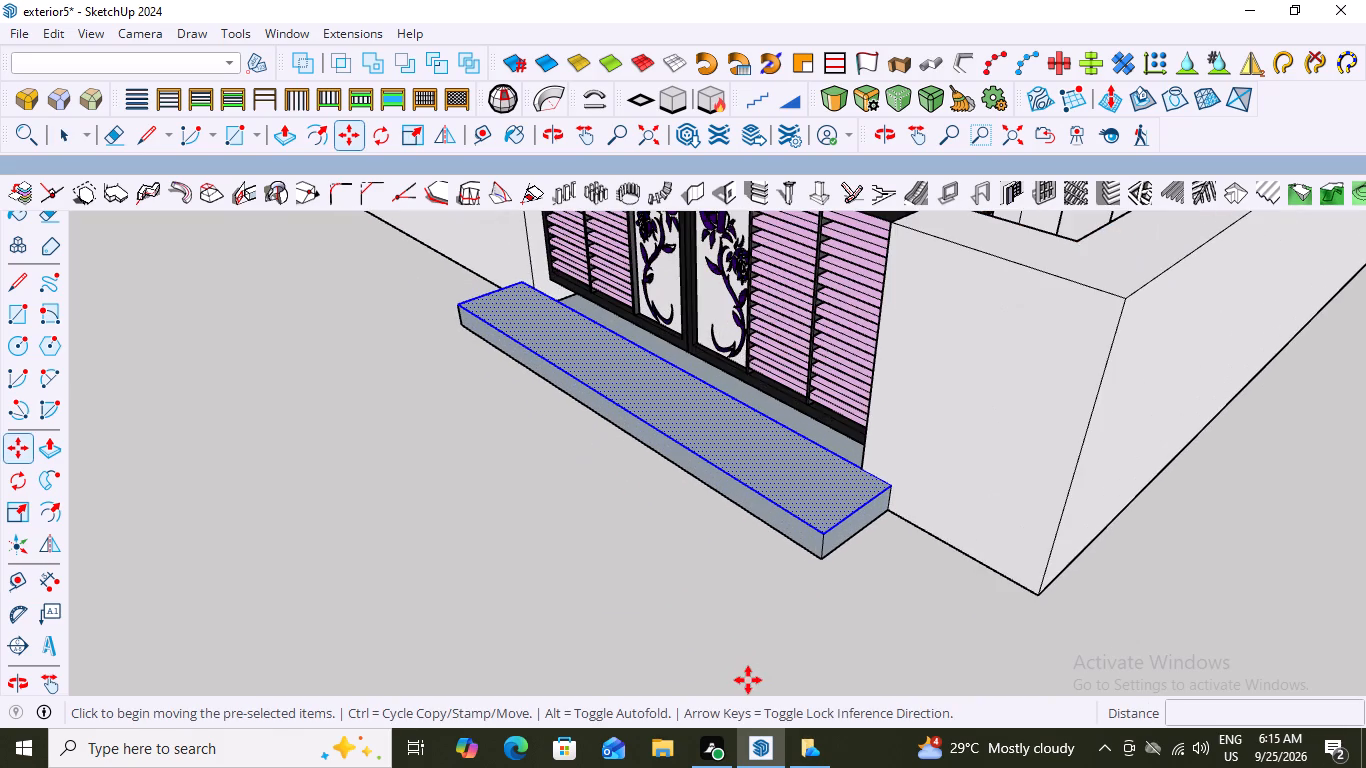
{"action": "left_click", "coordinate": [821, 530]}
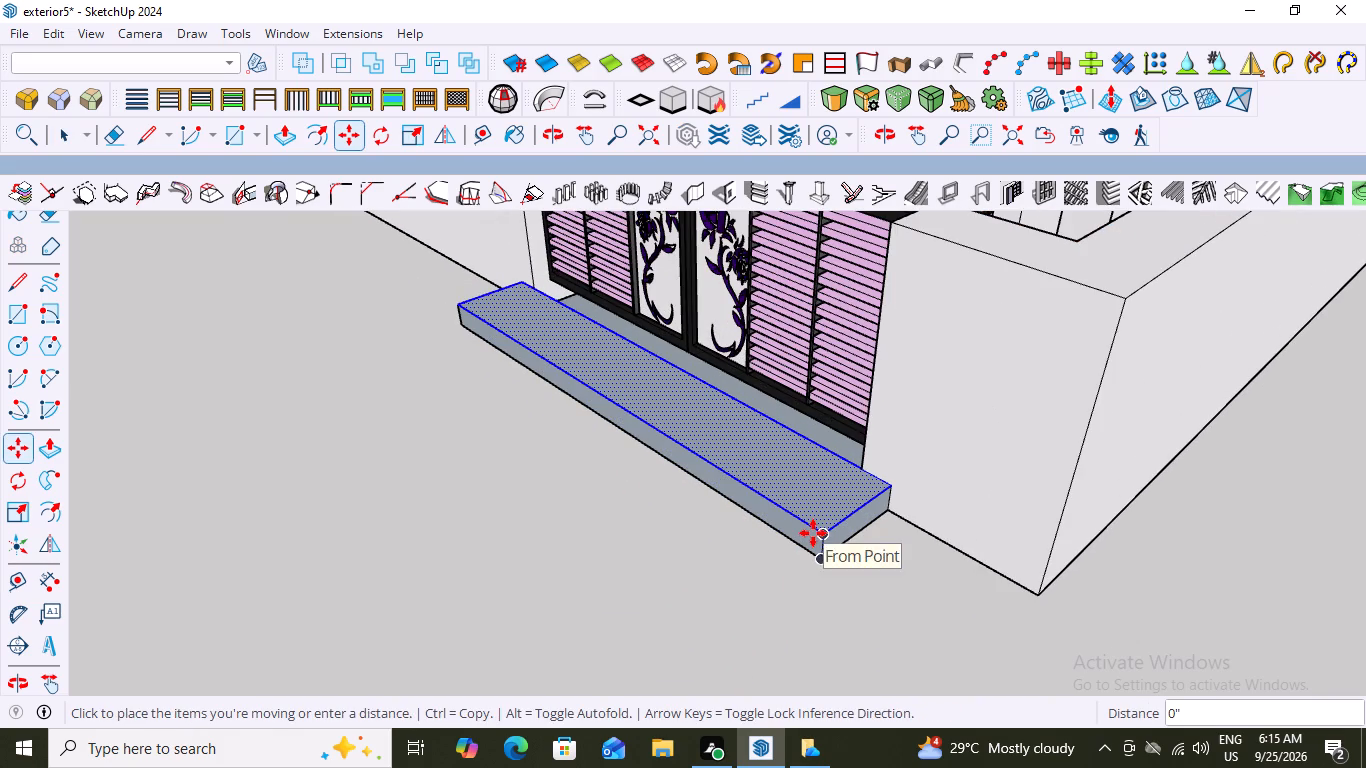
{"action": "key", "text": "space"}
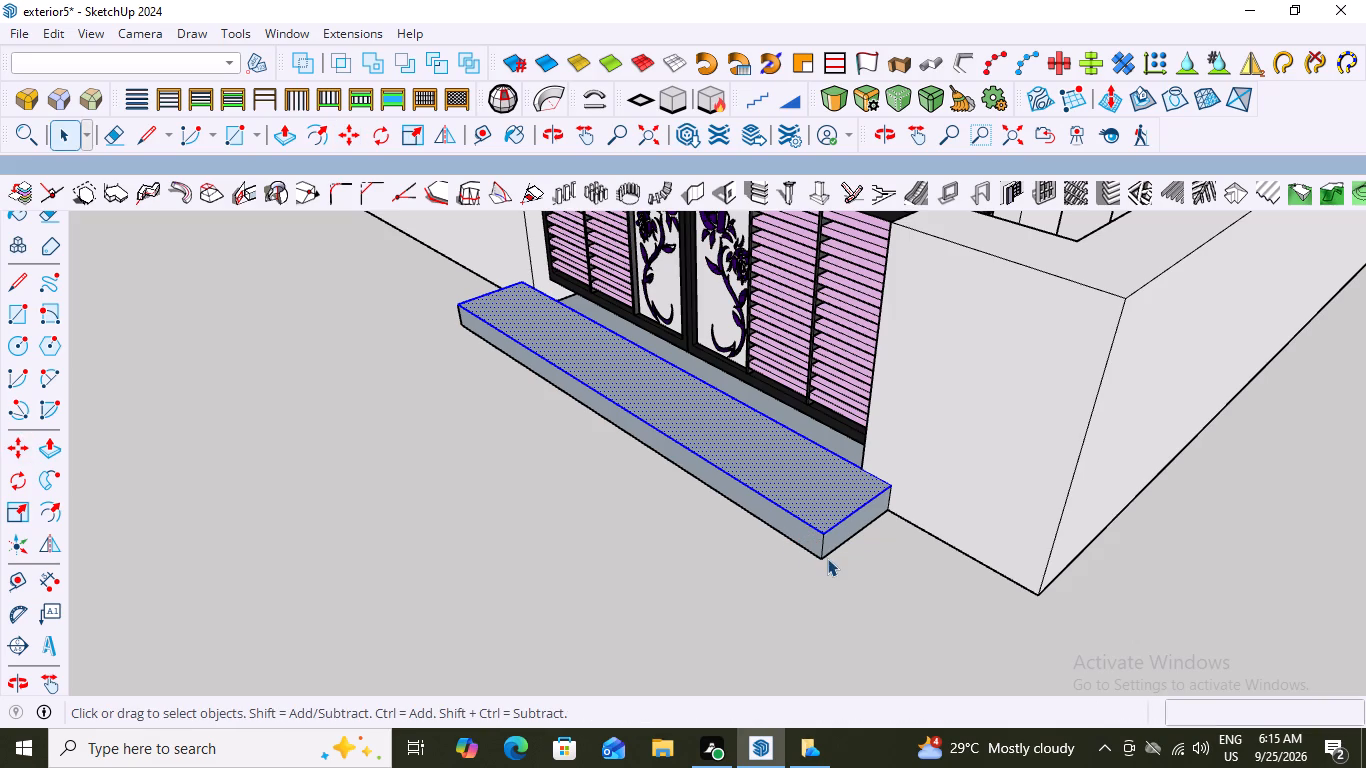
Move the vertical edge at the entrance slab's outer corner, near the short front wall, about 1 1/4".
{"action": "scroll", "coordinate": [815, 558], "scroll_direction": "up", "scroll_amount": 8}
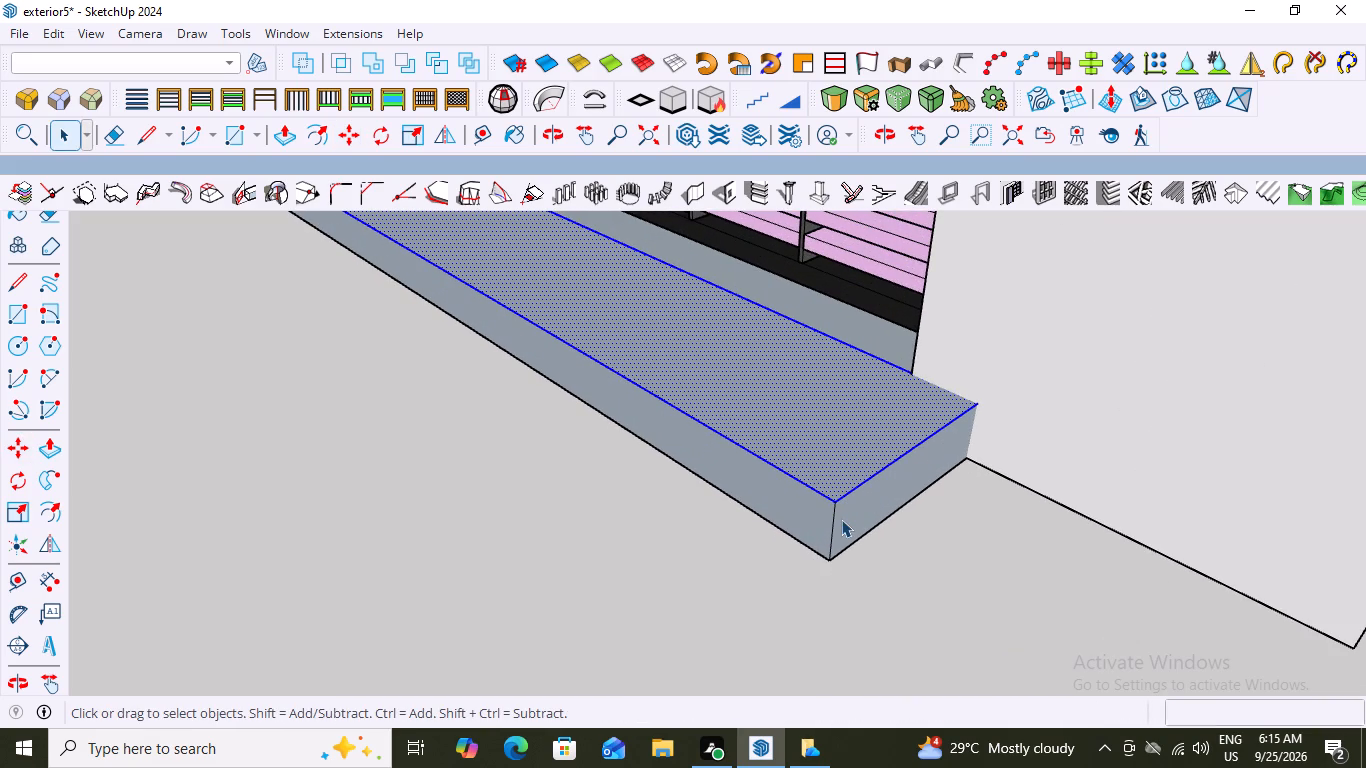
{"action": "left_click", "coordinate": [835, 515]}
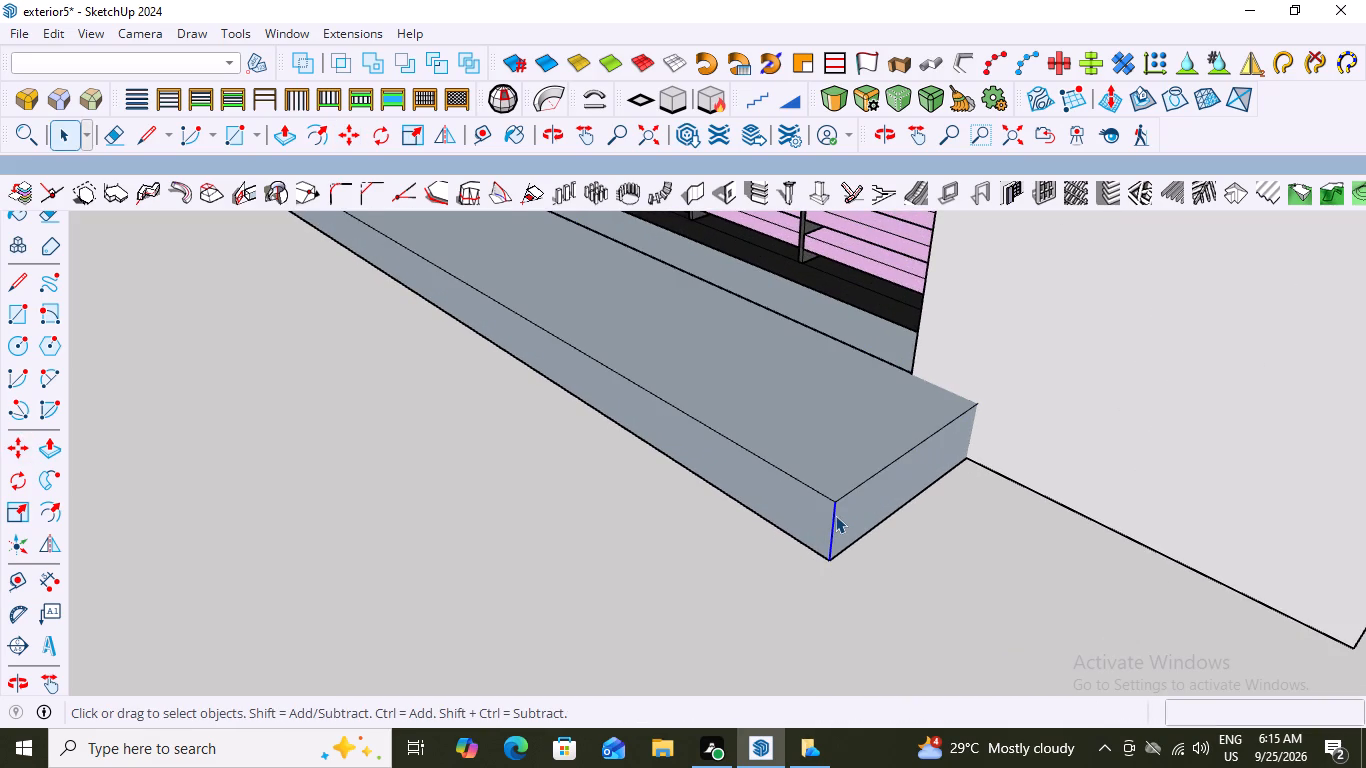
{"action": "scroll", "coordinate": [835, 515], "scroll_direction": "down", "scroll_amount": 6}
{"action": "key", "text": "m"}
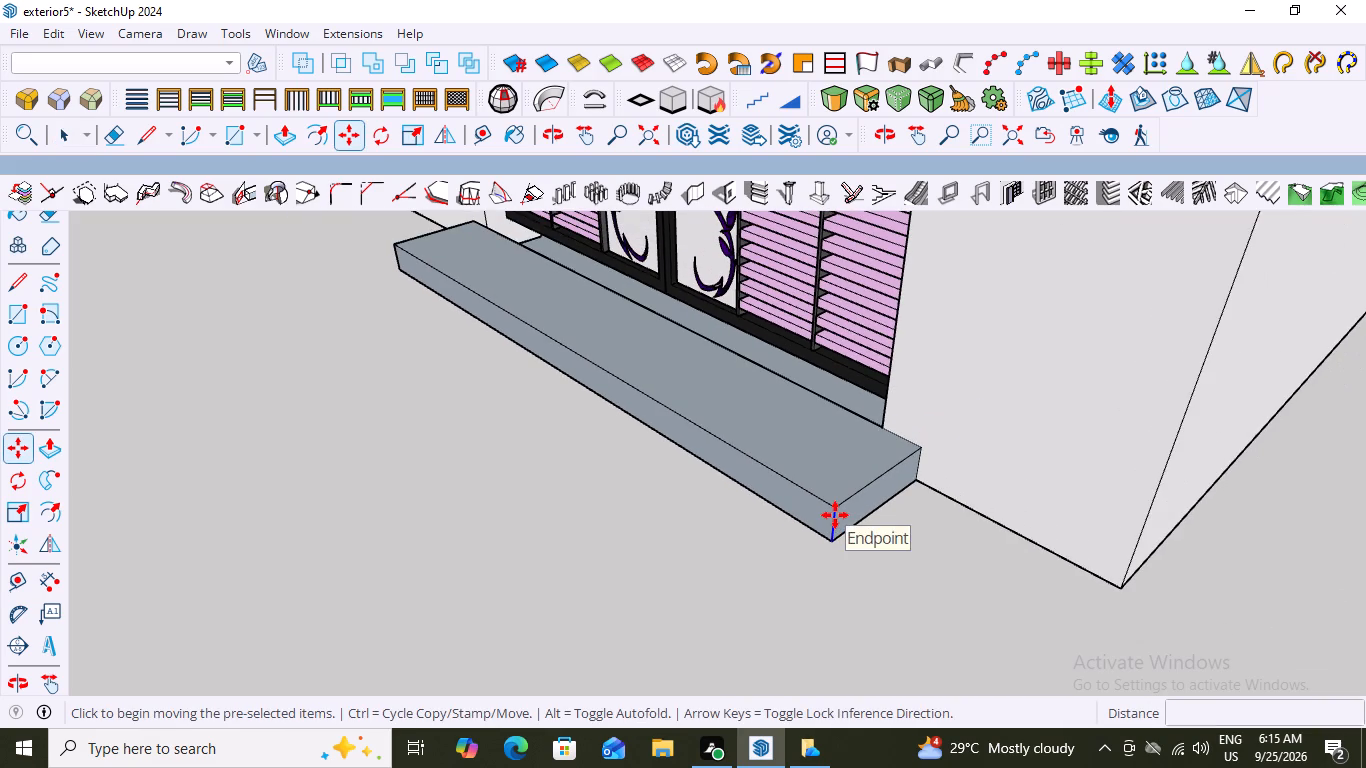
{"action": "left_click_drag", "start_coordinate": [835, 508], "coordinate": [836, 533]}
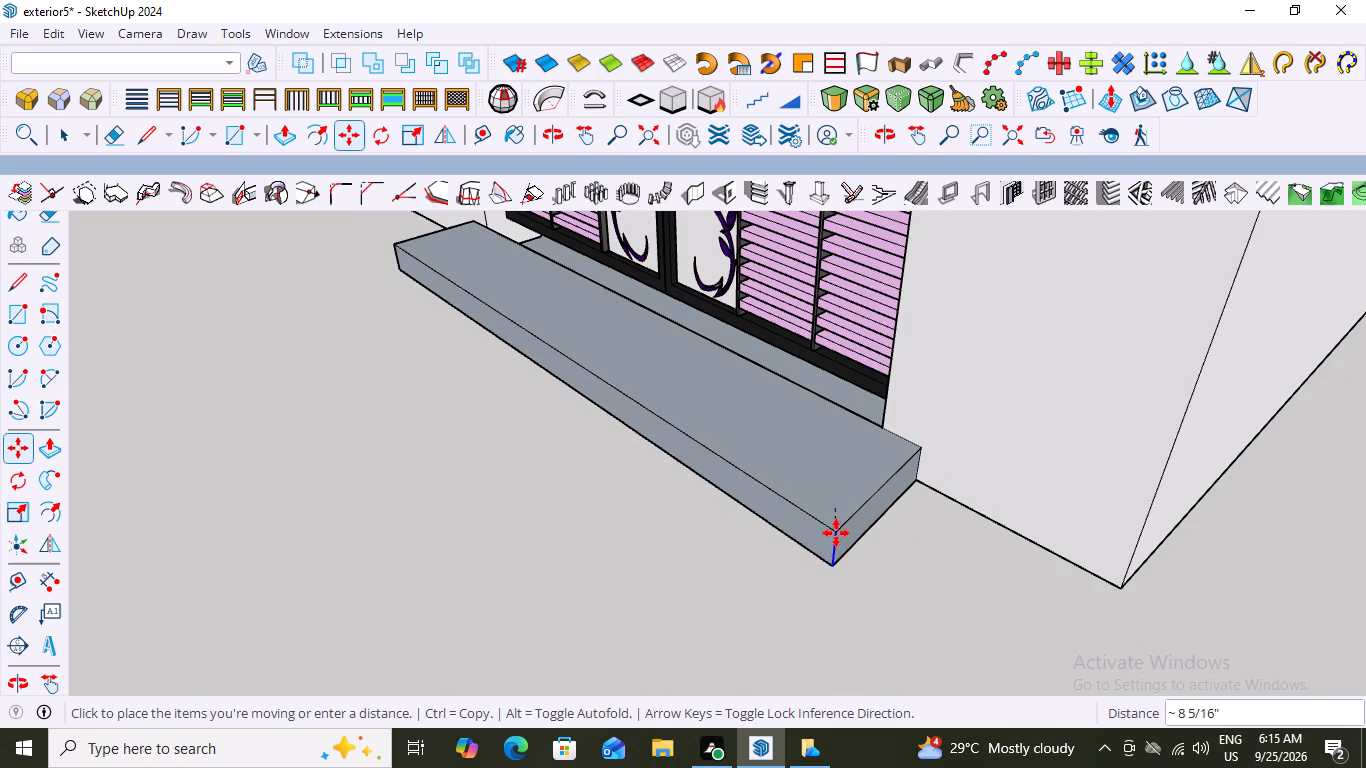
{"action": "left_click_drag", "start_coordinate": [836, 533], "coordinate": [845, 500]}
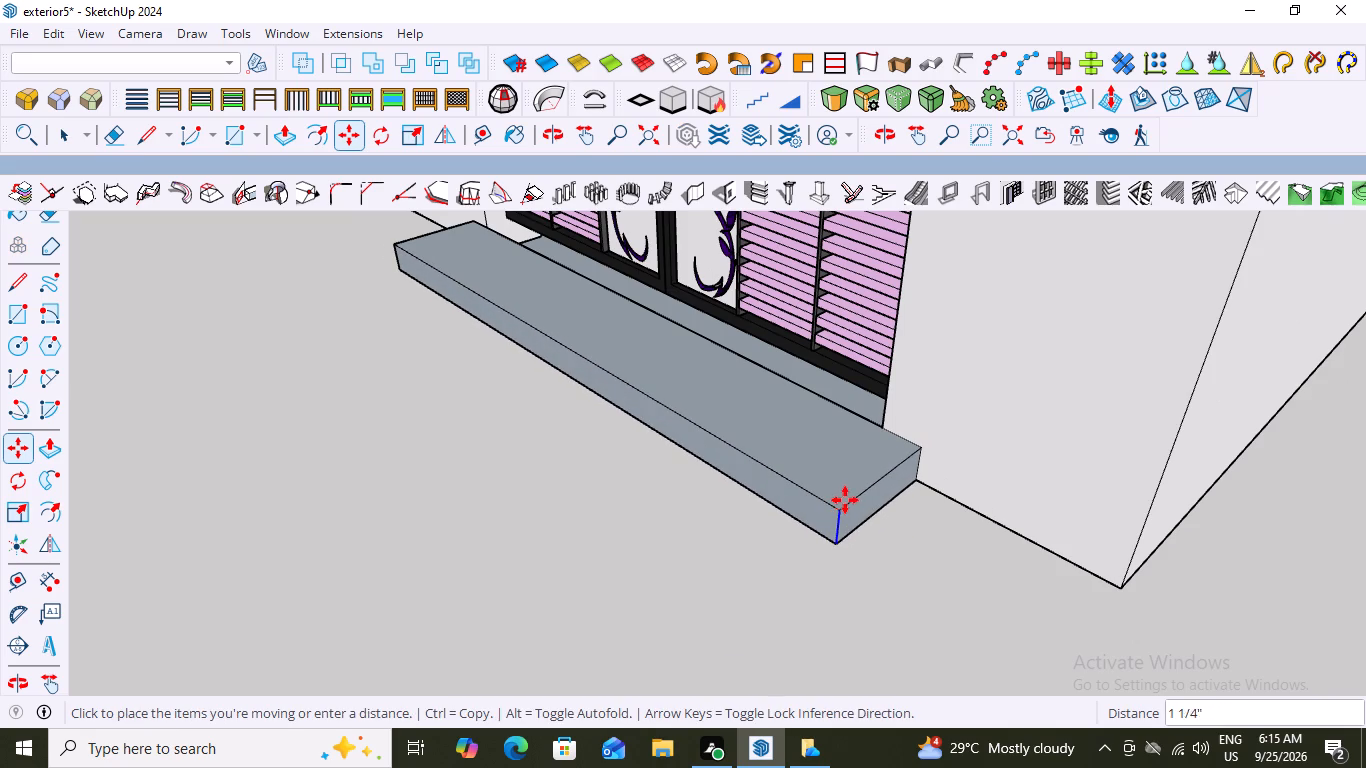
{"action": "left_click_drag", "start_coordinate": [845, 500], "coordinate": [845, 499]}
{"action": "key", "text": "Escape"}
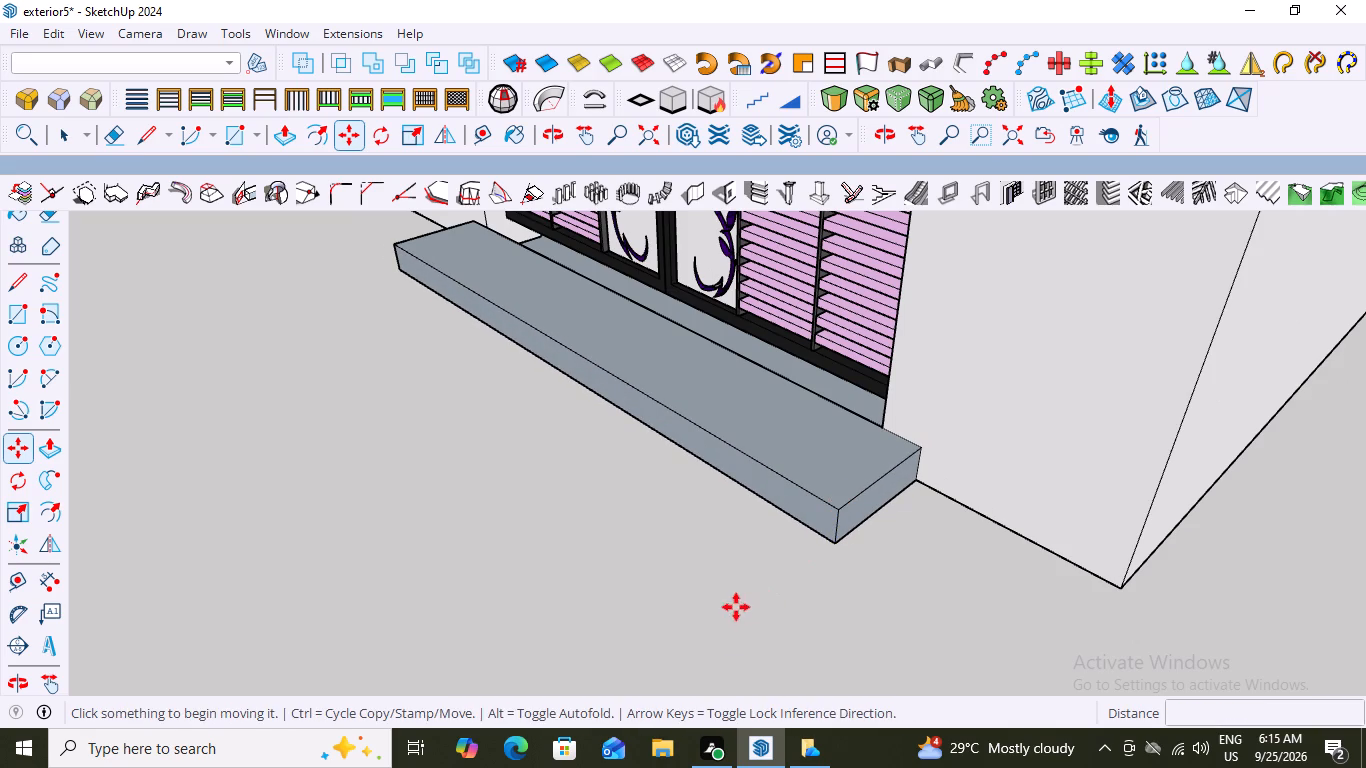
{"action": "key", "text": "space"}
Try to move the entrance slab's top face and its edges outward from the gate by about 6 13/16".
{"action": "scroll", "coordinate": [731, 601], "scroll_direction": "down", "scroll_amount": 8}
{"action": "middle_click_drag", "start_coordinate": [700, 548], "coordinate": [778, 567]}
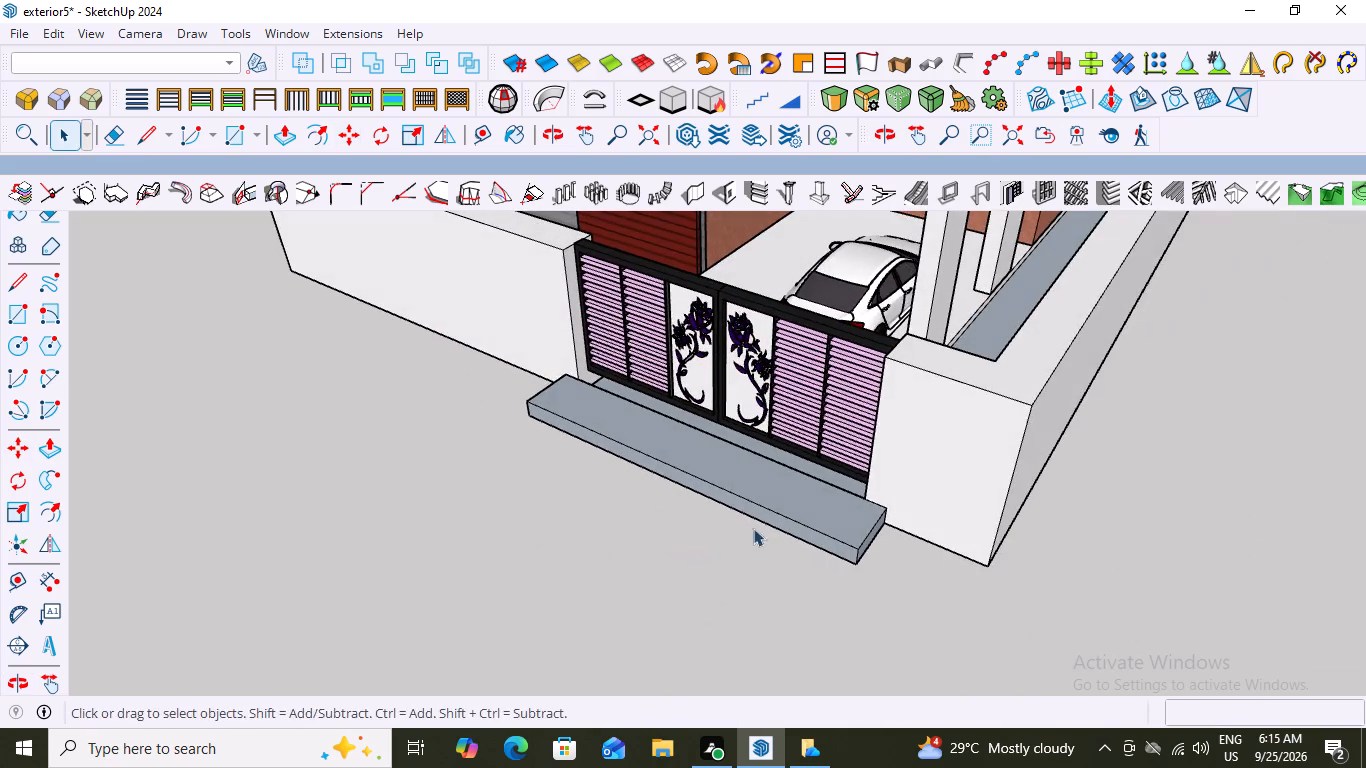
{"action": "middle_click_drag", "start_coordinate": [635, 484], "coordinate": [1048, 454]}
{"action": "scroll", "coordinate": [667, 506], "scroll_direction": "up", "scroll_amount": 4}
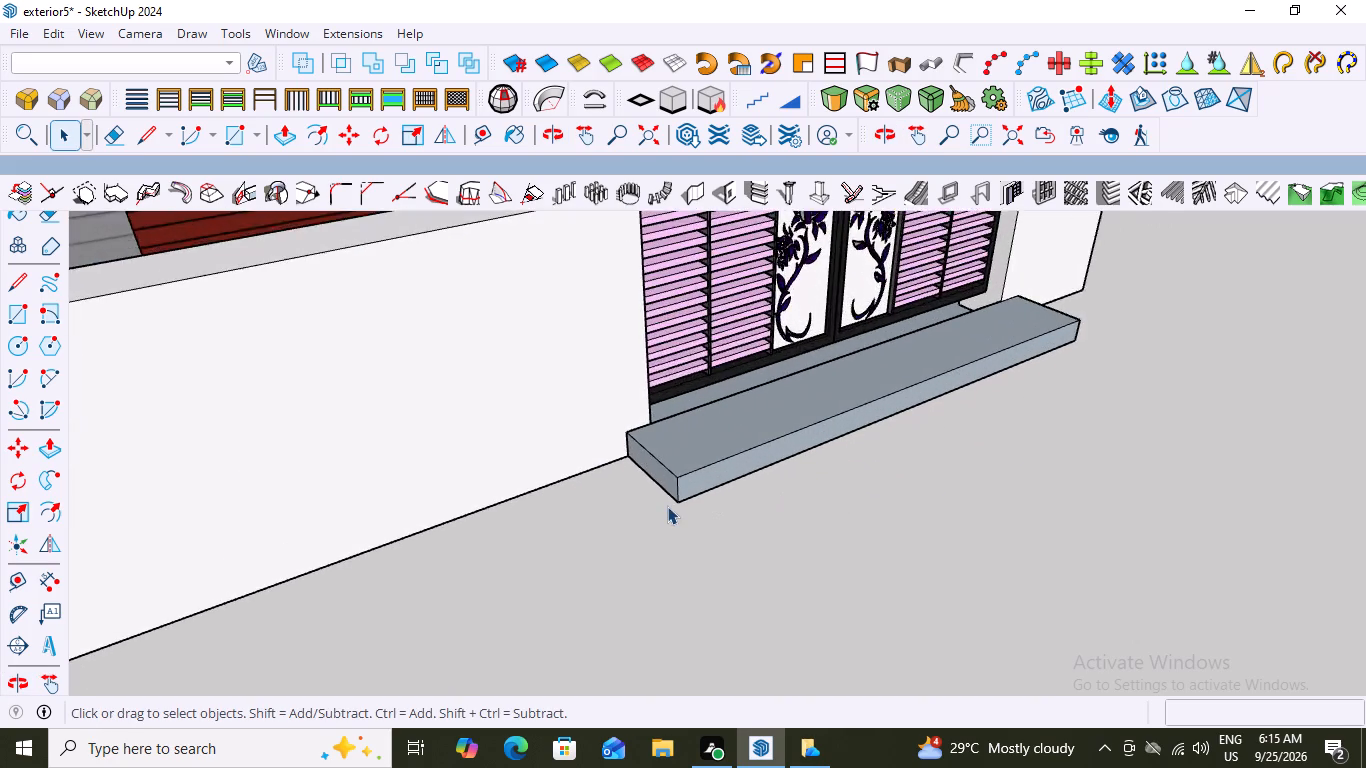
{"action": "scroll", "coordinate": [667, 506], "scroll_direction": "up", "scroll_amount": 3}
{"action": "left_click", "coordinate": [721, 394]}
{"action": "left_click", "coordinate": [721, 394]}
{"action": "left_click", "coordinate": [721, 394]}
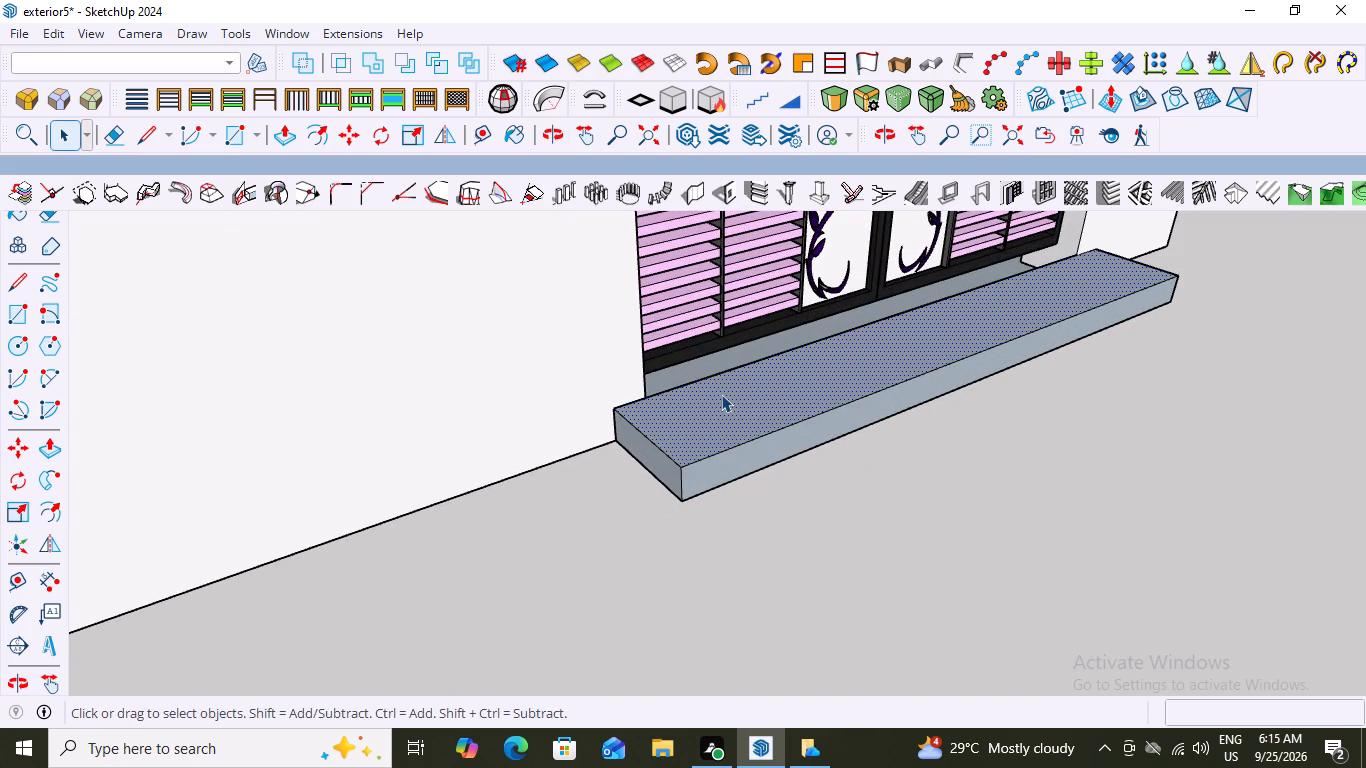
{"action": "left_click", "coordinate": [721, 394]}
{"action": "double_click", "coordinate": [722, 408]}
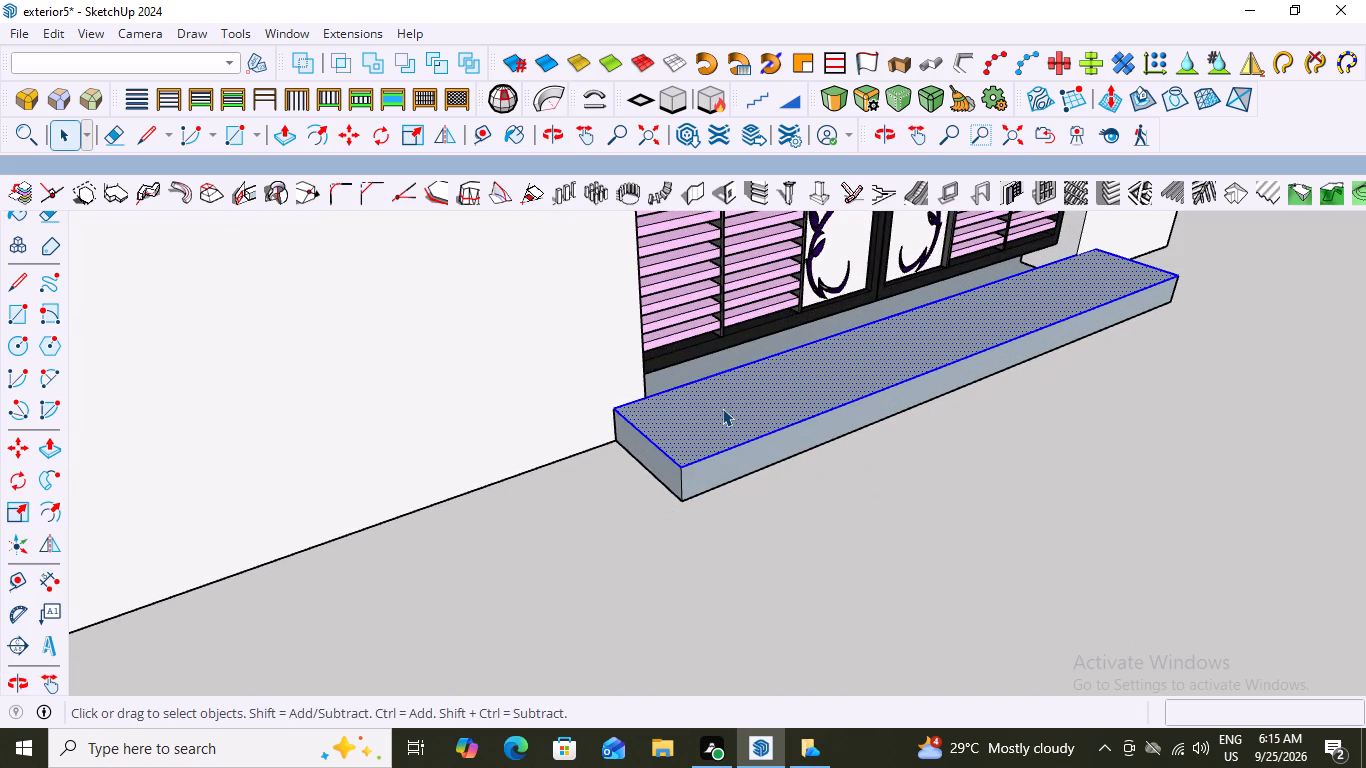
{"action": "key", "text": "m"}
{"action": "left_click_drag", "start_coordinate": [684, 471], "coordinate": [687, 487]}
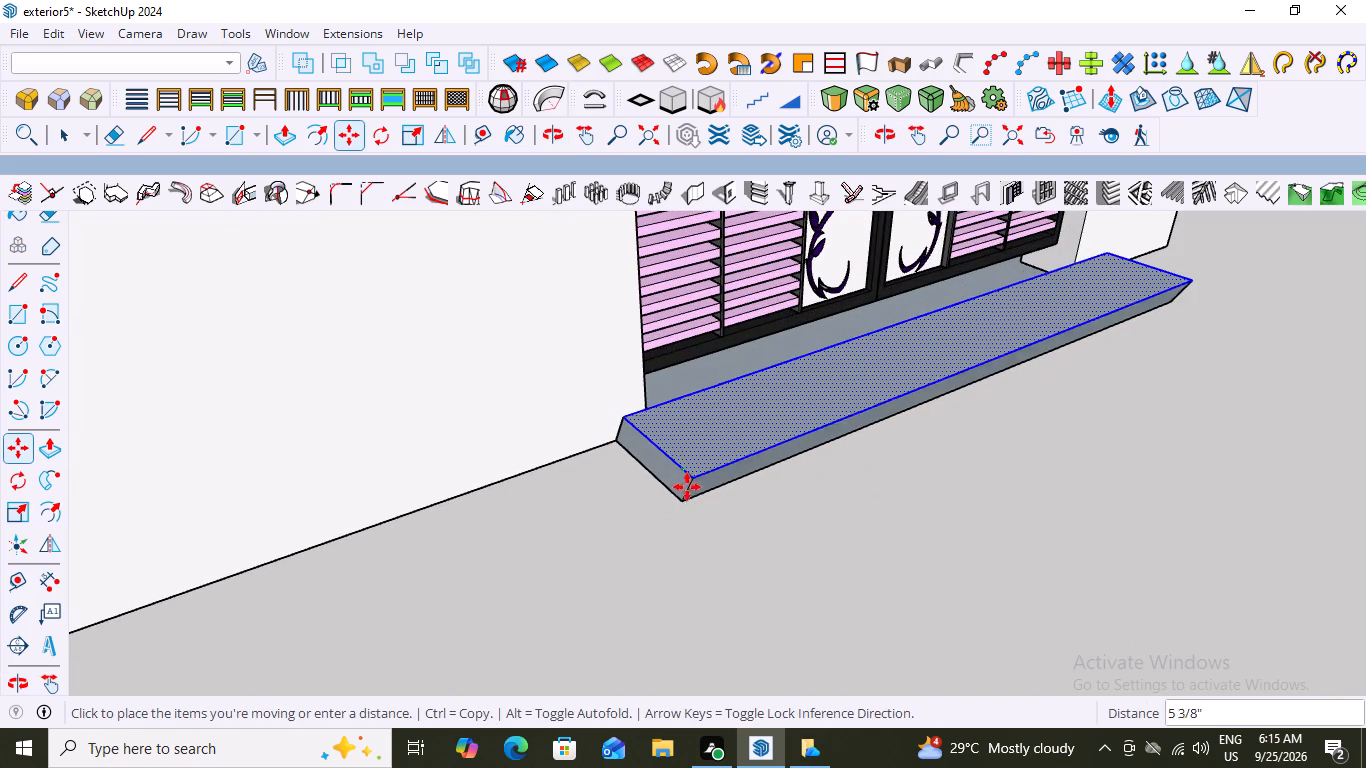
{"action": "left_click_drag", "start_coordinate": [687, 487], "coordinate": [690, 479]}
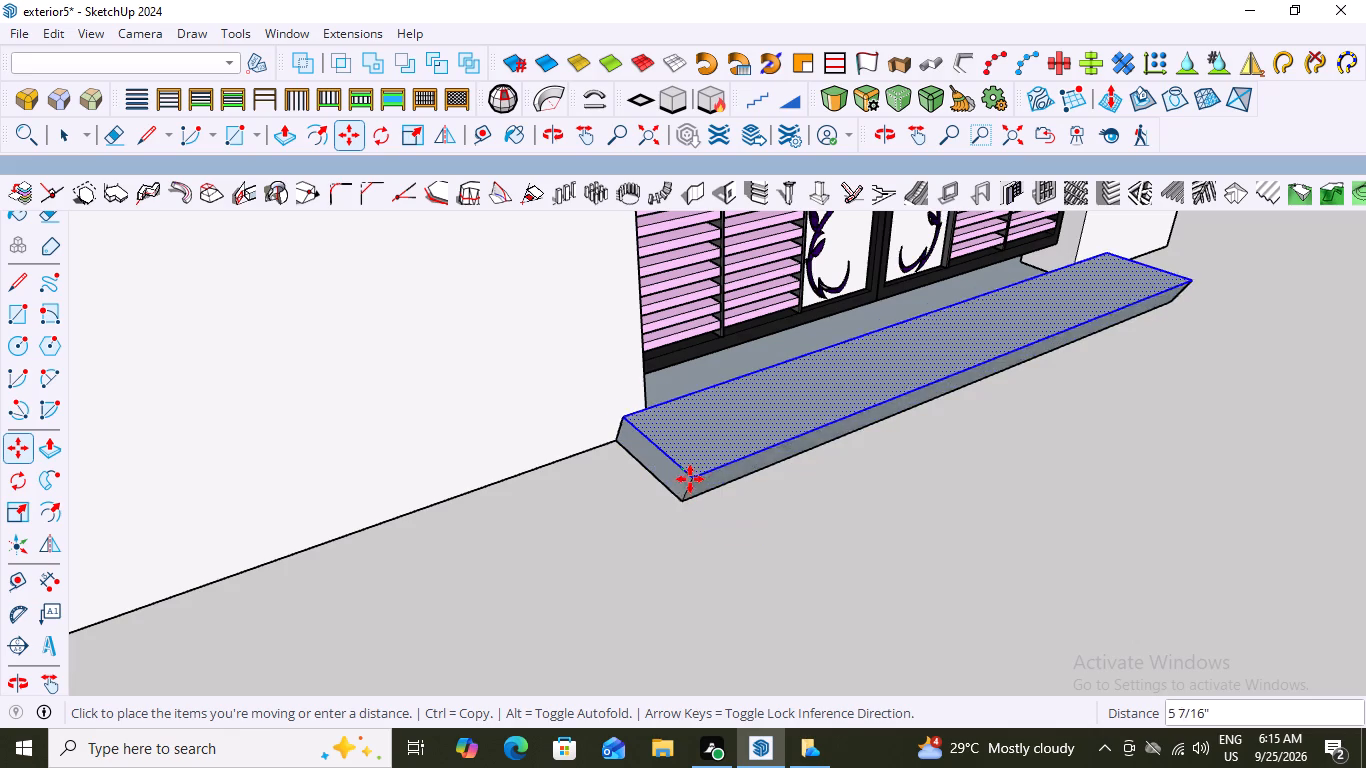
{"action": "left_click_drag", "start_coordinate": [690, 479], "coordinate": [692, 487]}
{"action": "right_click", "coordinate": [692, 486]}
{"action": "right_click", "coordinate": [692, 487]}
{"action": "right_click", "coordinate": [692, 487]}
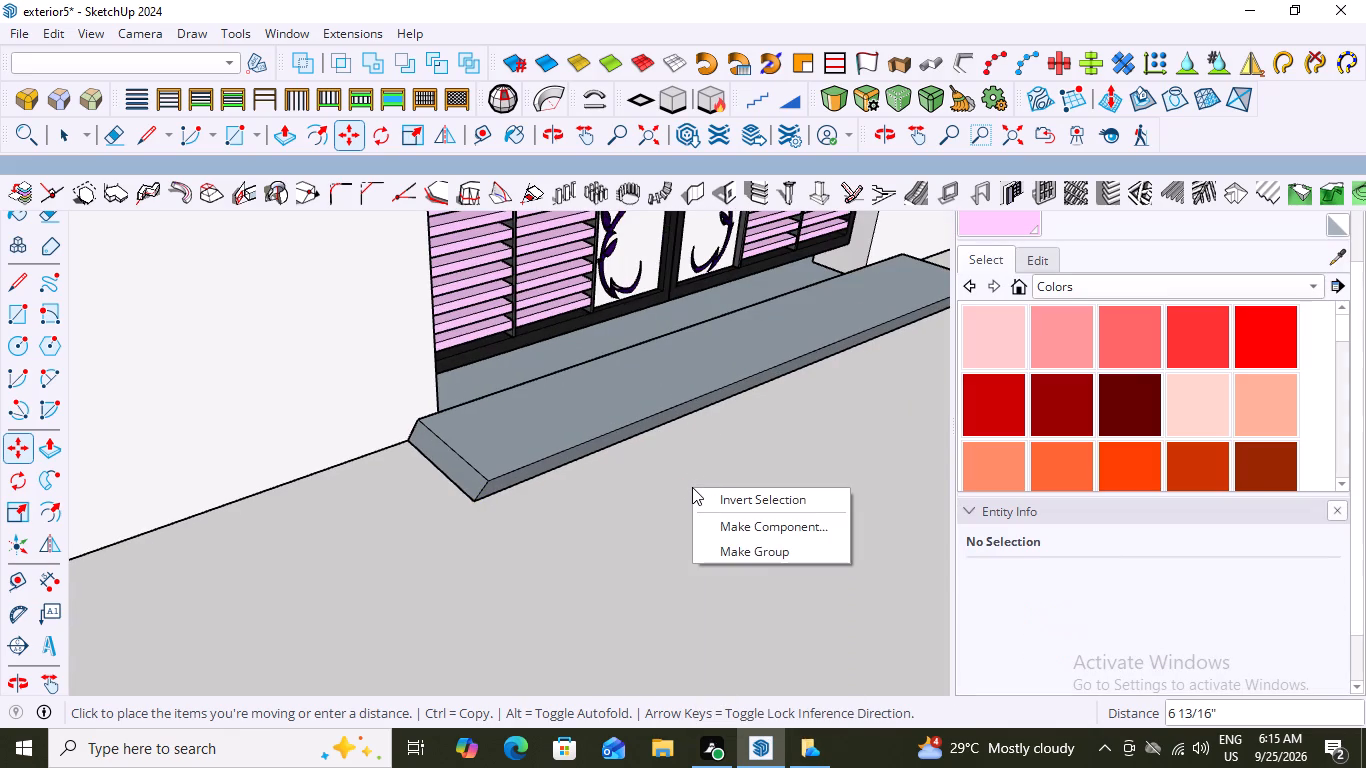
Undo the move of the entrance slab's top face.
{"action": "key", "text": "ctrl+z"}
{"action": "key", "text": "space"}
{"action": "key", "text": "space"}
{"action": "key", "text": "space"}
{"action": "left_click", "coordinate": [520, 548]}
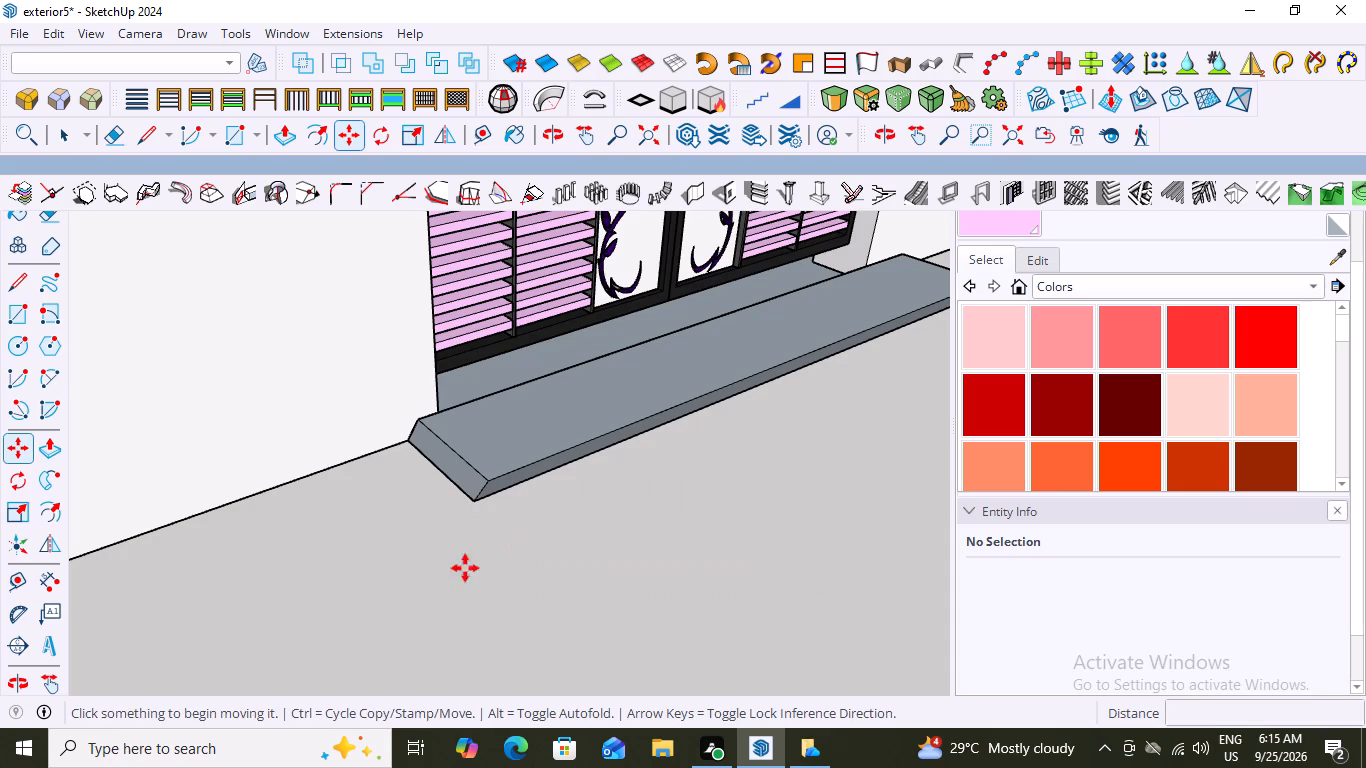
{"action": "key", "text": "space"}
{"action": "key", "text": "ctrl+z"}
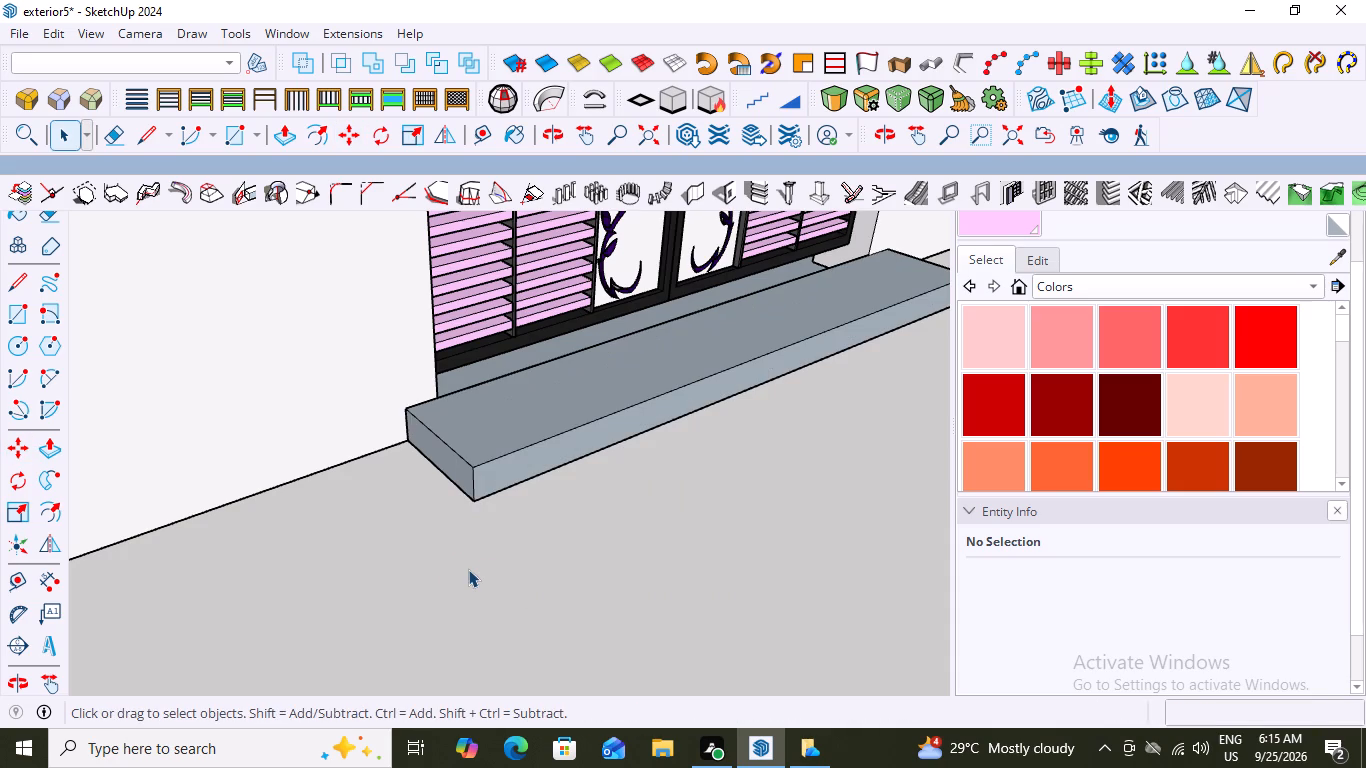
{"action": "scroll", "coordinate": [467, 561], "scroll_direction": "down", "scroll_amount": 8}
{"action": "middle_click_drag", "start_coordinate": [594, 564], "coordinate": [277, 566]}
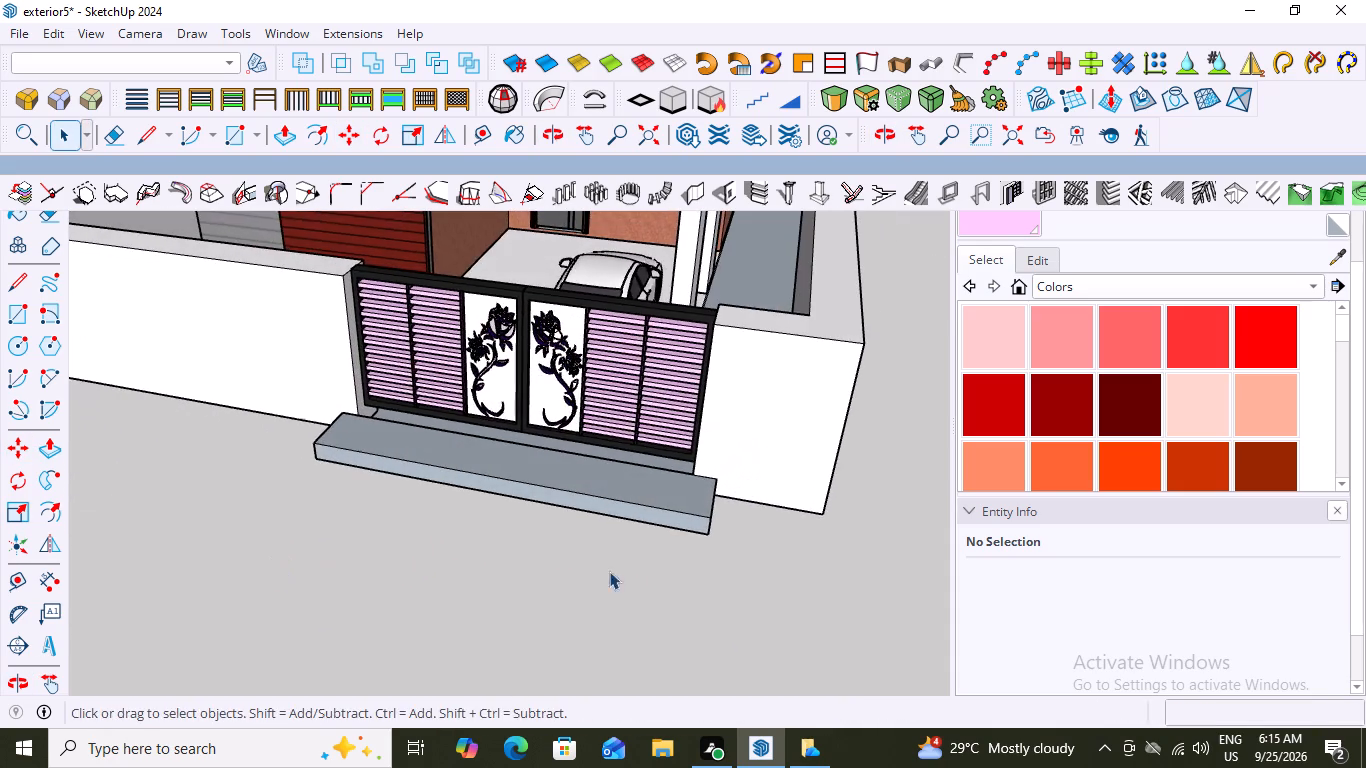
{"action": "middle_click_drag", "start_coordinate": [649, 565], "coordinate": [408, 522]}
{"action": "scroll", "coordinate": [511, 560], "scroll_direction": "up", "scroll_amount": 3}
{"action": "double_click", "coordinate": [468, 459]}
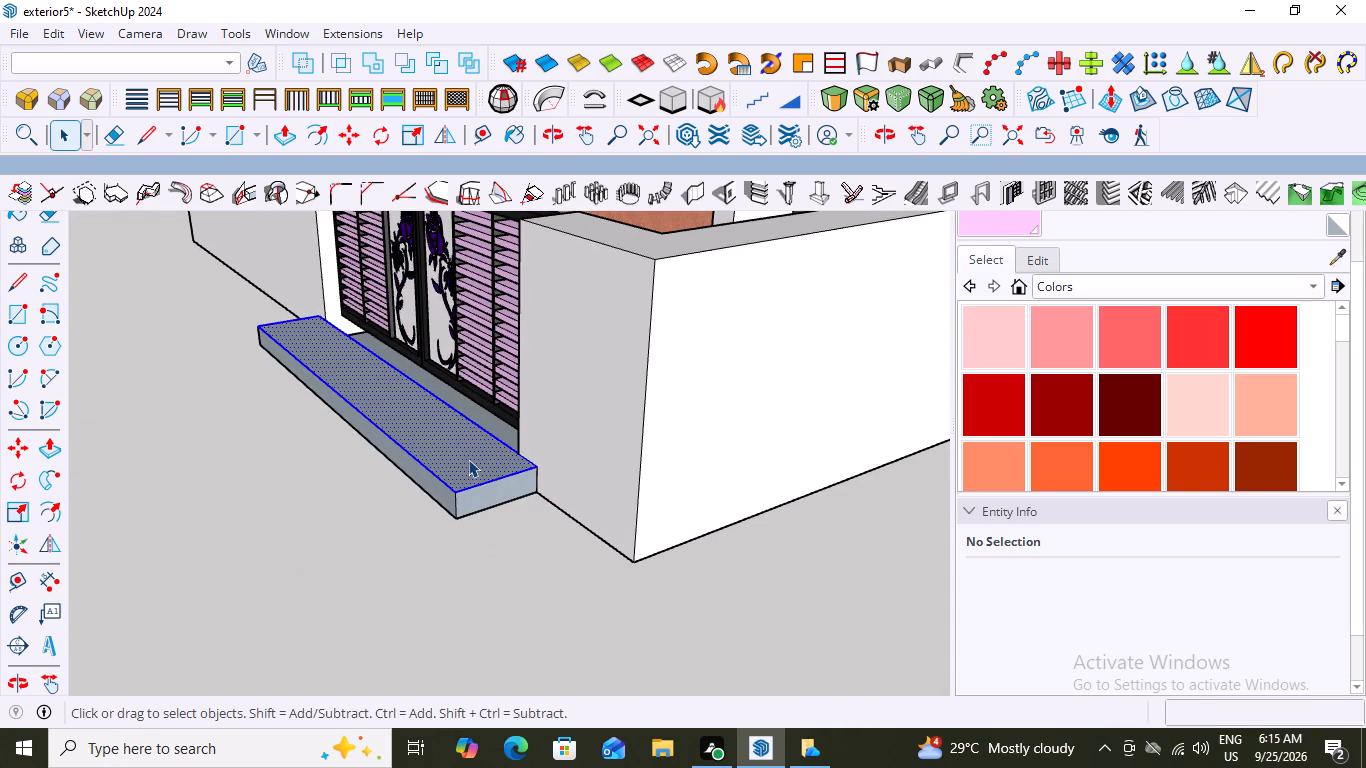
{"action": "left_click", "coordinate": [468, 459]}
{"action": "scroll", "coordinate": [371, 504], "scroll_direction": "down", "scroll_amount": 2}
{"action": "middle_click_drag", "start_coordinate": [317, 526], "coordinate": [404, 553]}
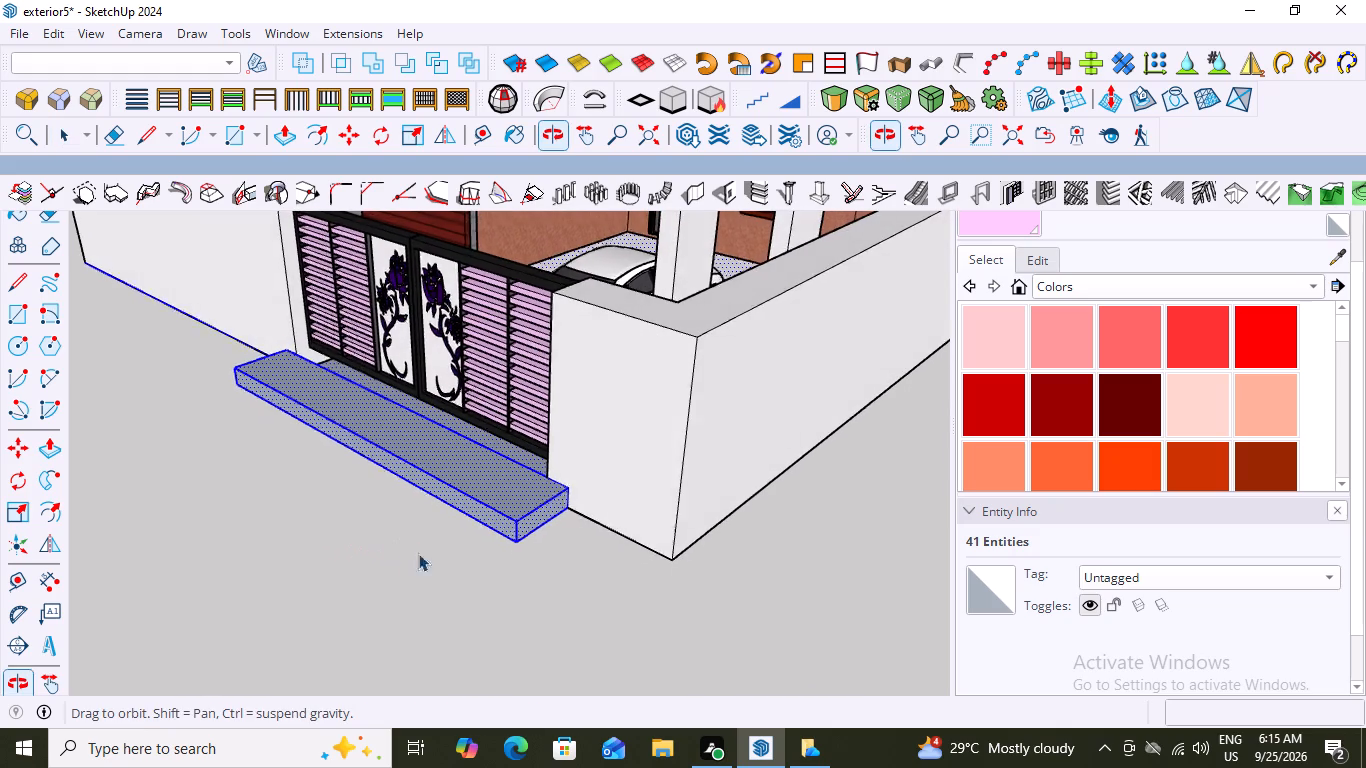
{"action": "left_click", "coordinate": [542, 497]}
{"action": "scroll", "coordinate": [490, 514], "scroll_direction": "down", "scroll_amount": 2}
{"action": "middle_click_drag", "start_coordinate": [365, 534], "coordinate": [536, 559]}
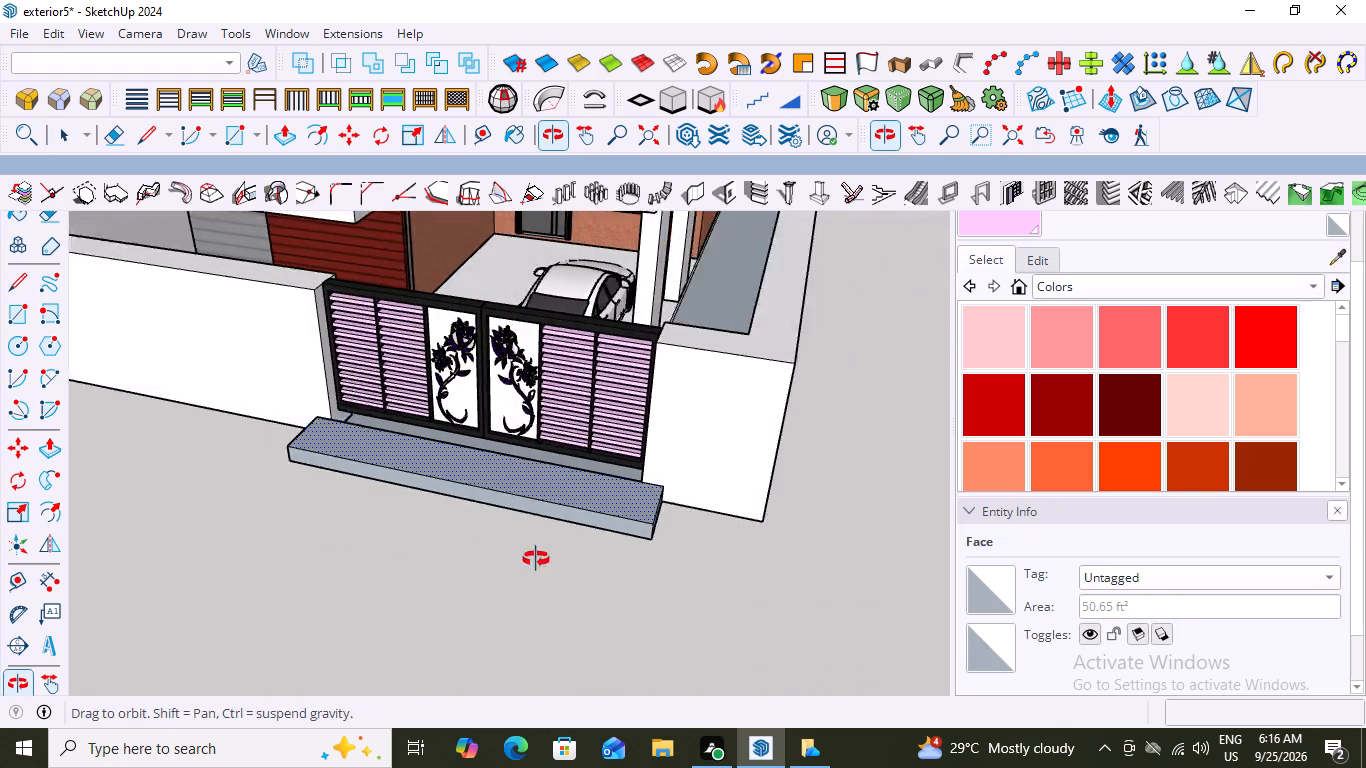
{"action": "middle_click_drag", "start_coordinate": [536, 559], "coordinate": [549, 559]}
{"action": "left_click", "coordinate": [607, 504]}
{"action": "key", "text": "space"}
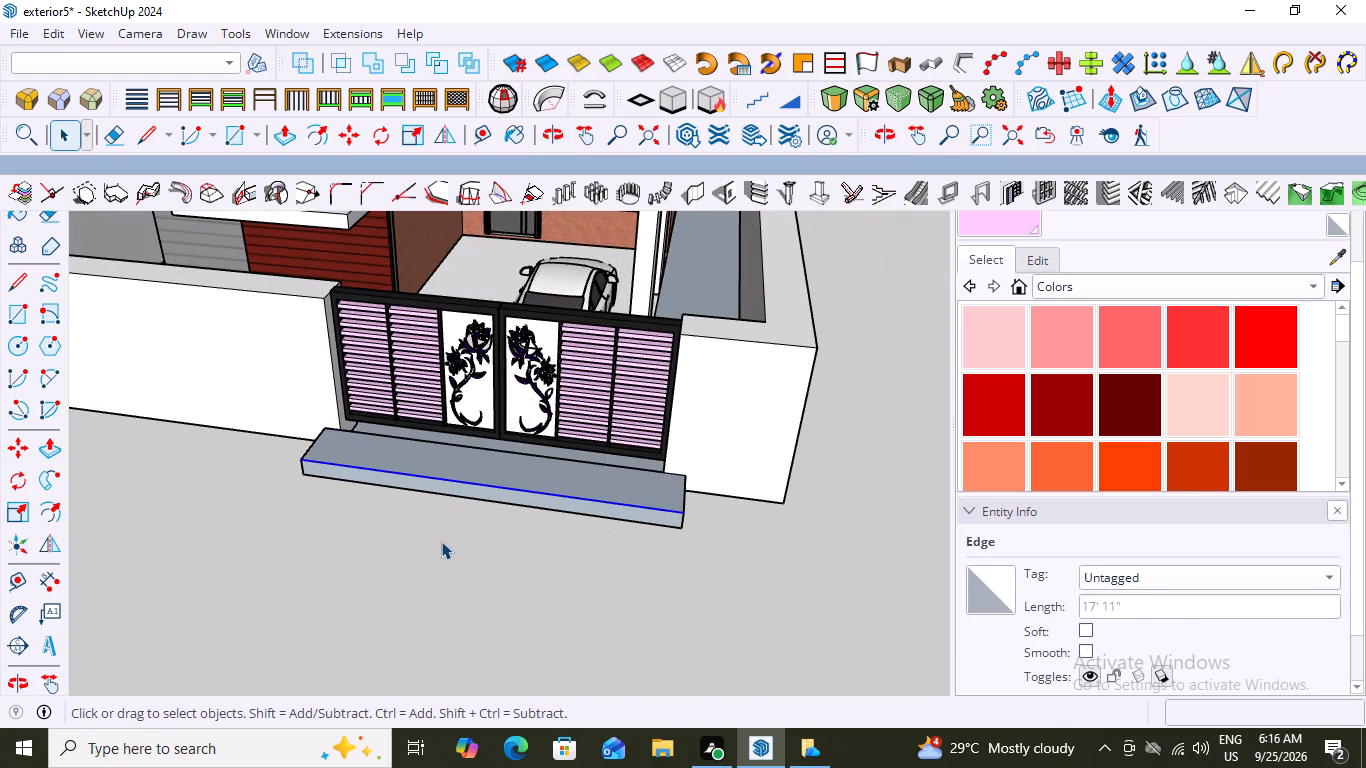
Undo the slab's corner move, extrusion and base rectangle, leaving the ground in front of the gate empty.
{"action": "key", "text": "ctrl+z"}
{"action": "key", "text": "ctrl+z"}
{"action": "key", "text": "ctrl+z"}
{"action": "key", "text": "ctrl+z"}
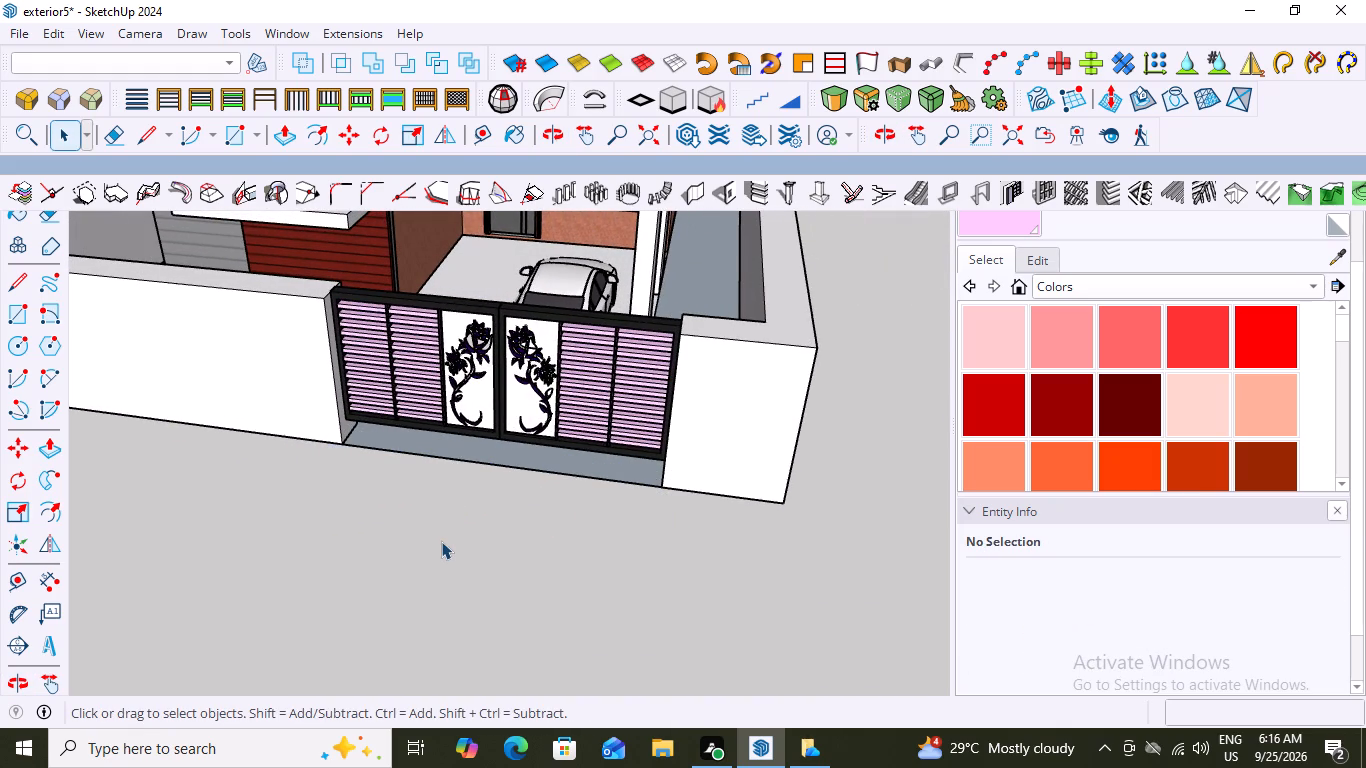
Draw a rectangle about 15' 11 1/2" by 2' 1 5/8" on the ground in front of the rose-panel gate.
{"action": "scroll", "coordinate": [609, 466], "scroll_direction": "down", "scroll_amount": 3}
{"action": "scroll", "coordinate": [537, 537], "scroll_direction": "down", "scroll_amount": 5}
{"action": "middle_click_drag", "start_coordinate": [552, 531], "coordinate": [606, 499]}
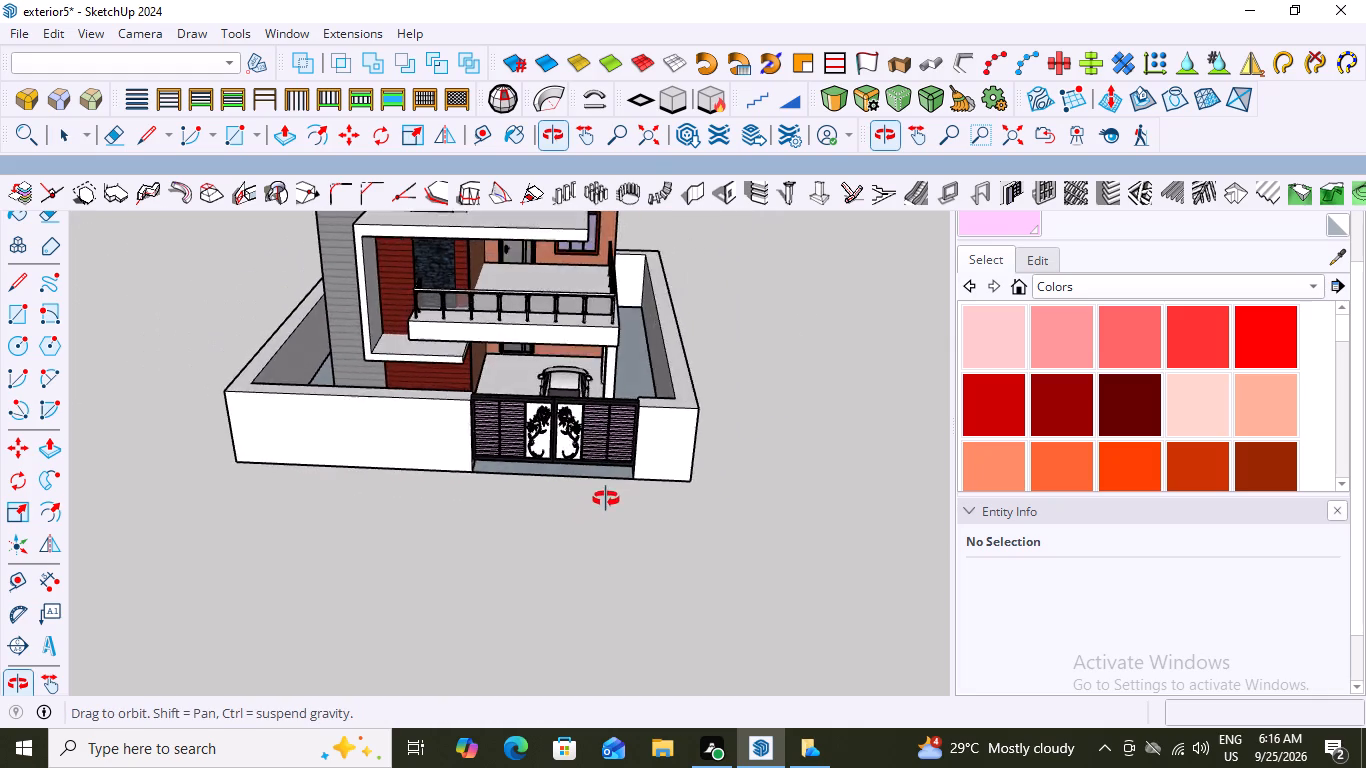
{"action": "middle_click_drag", "start_coordinate": [606, 499], "coordinate": [626, 474]}
{"action": "scroll", "coordinate": [509, 548], "scroll_direction": "up", "scroll_amount": 5}
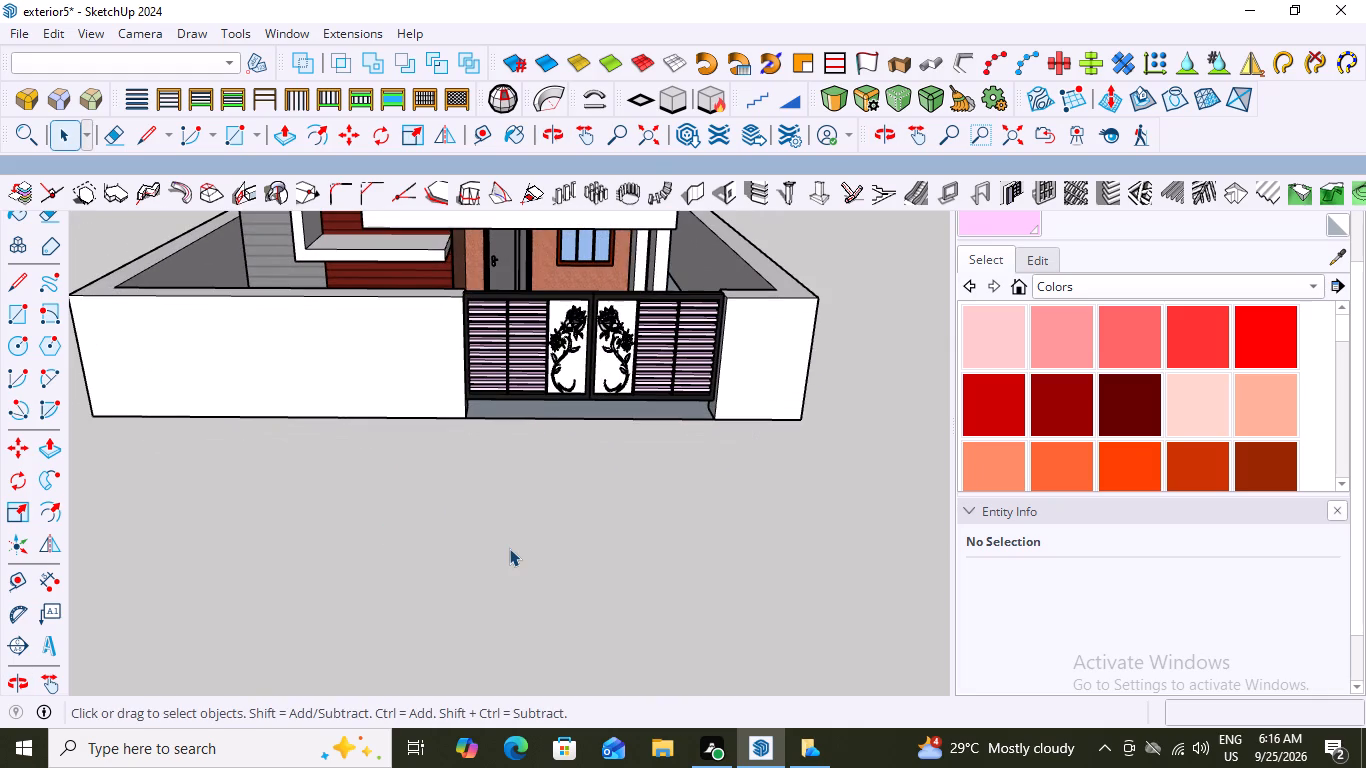
{"action": "key", "text": "r"}
{"action": "left_click", "coordinate": [442, 460]}
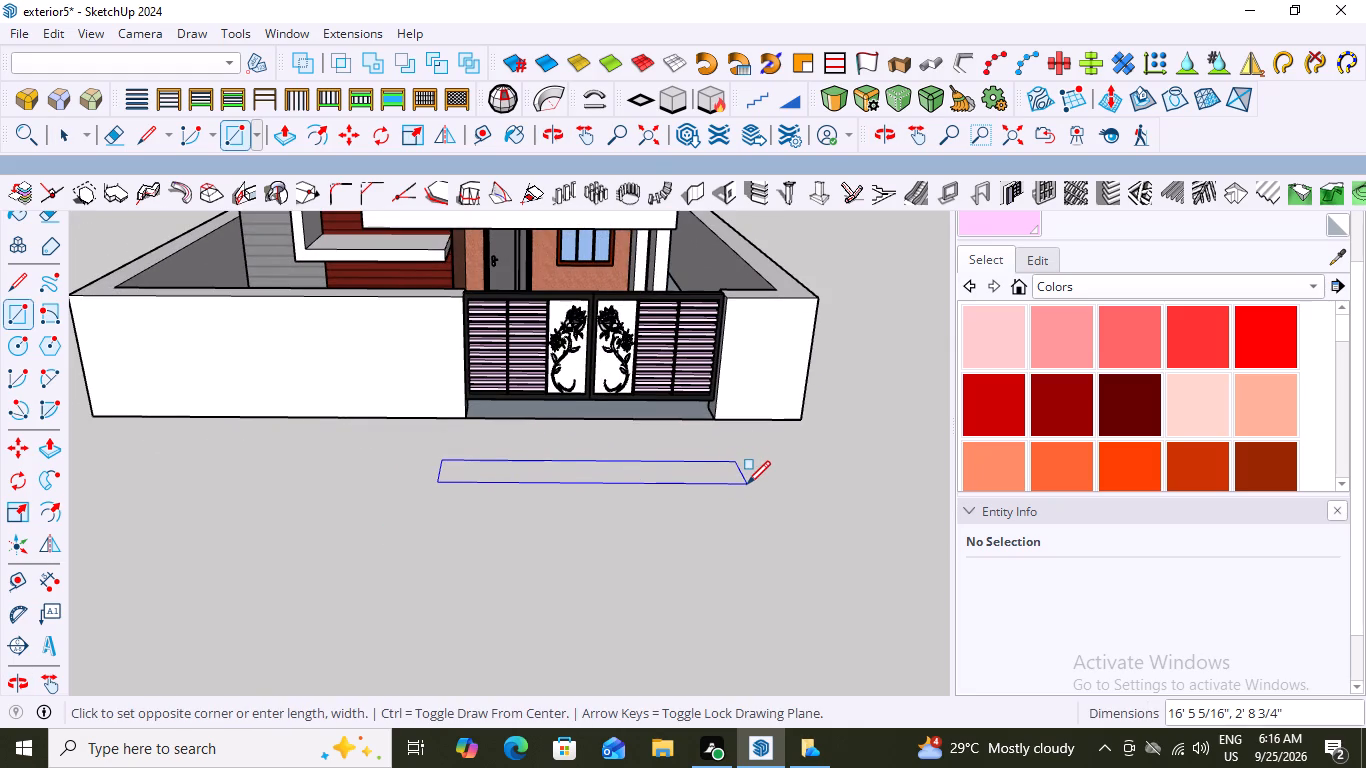
{"action": "scroll", "coordinate": [746, 477], "scroll_direction": "up", "scroll_amount": 3}
{"action": "middle_click_drag", "start_coordinate": [746, 477], "coordinate": [755, 492]}
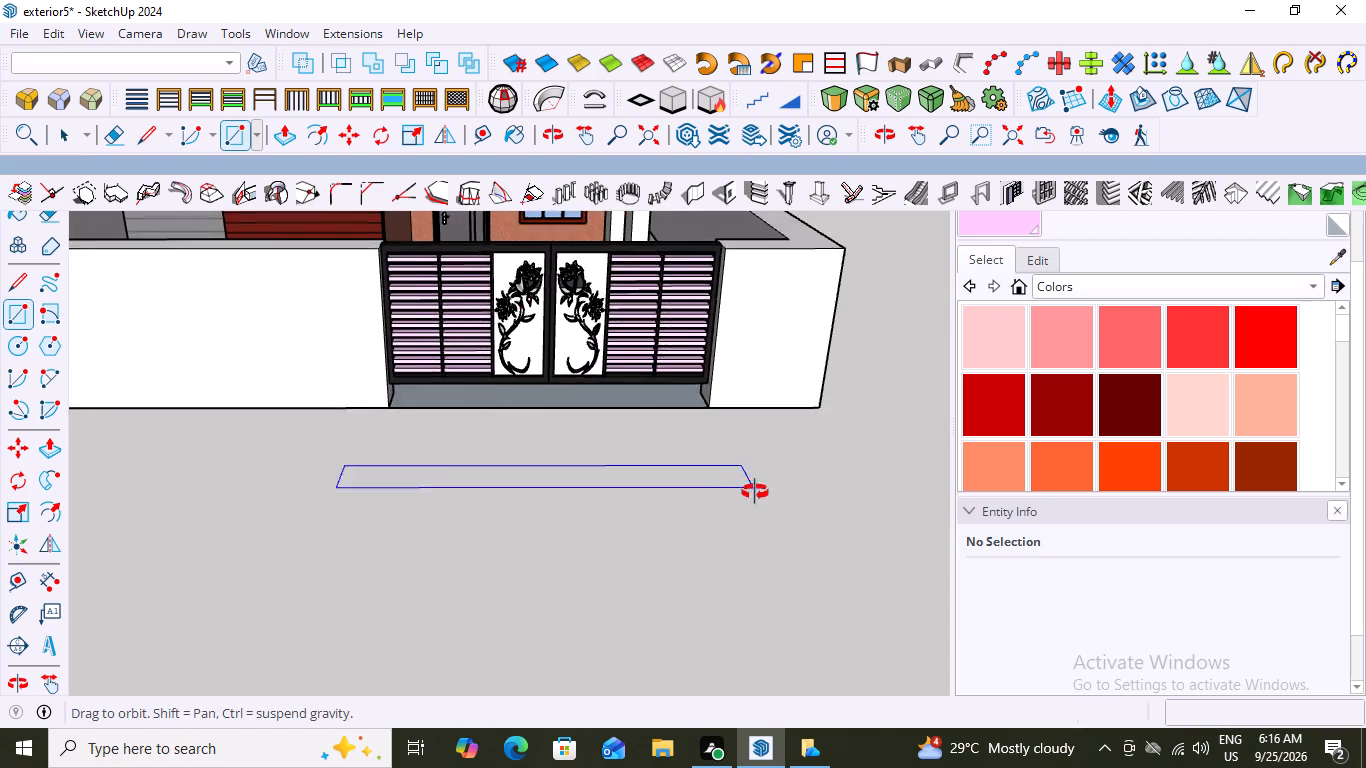
{"action": "middle_click_drag", "start_coordinate": [755, 492], "coordinate": [760, 512]}
{"action": "left_click", "coordinate": [750, 534]}
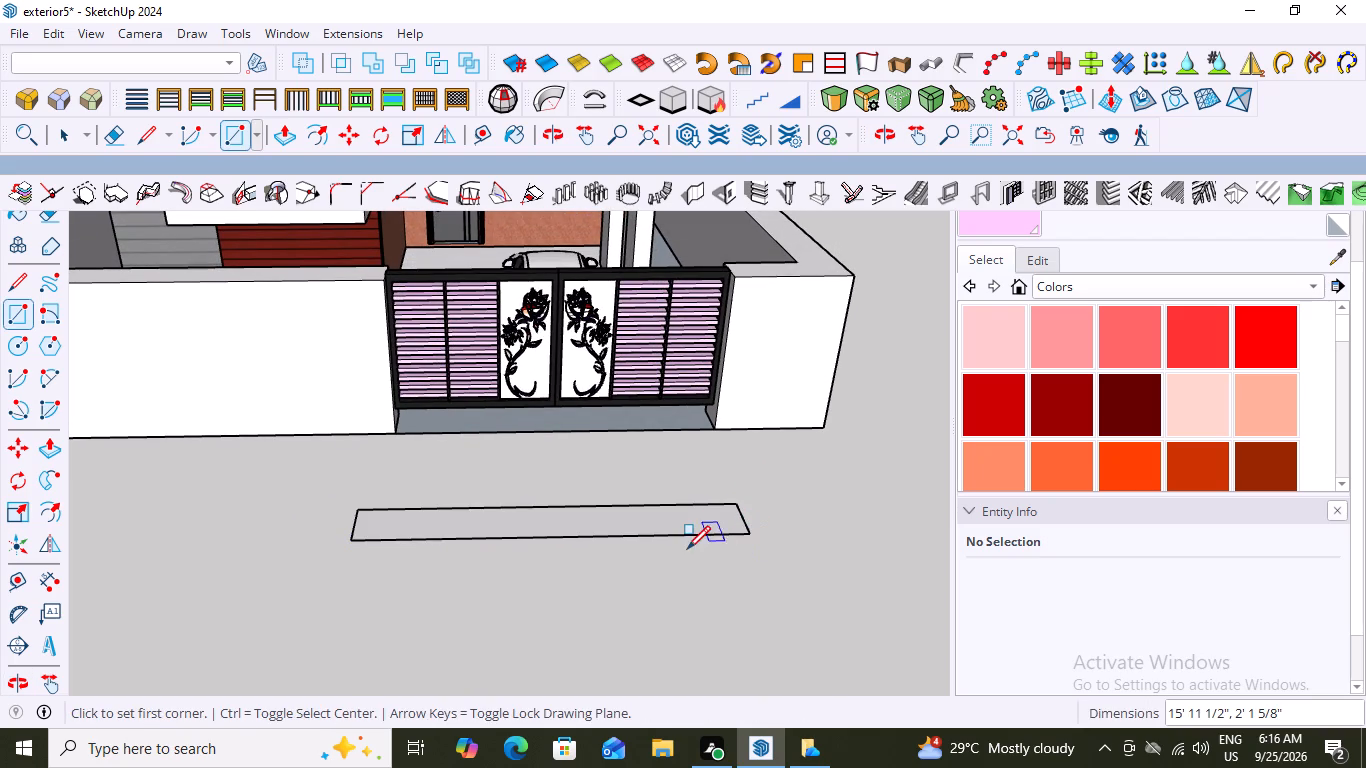
Extrude the rectangle in front of the gate upward by about 1' into an entrance slab.
{"action": "key", "text": "space"}
{"action": "double_click", "coordinate": [607, 517]}
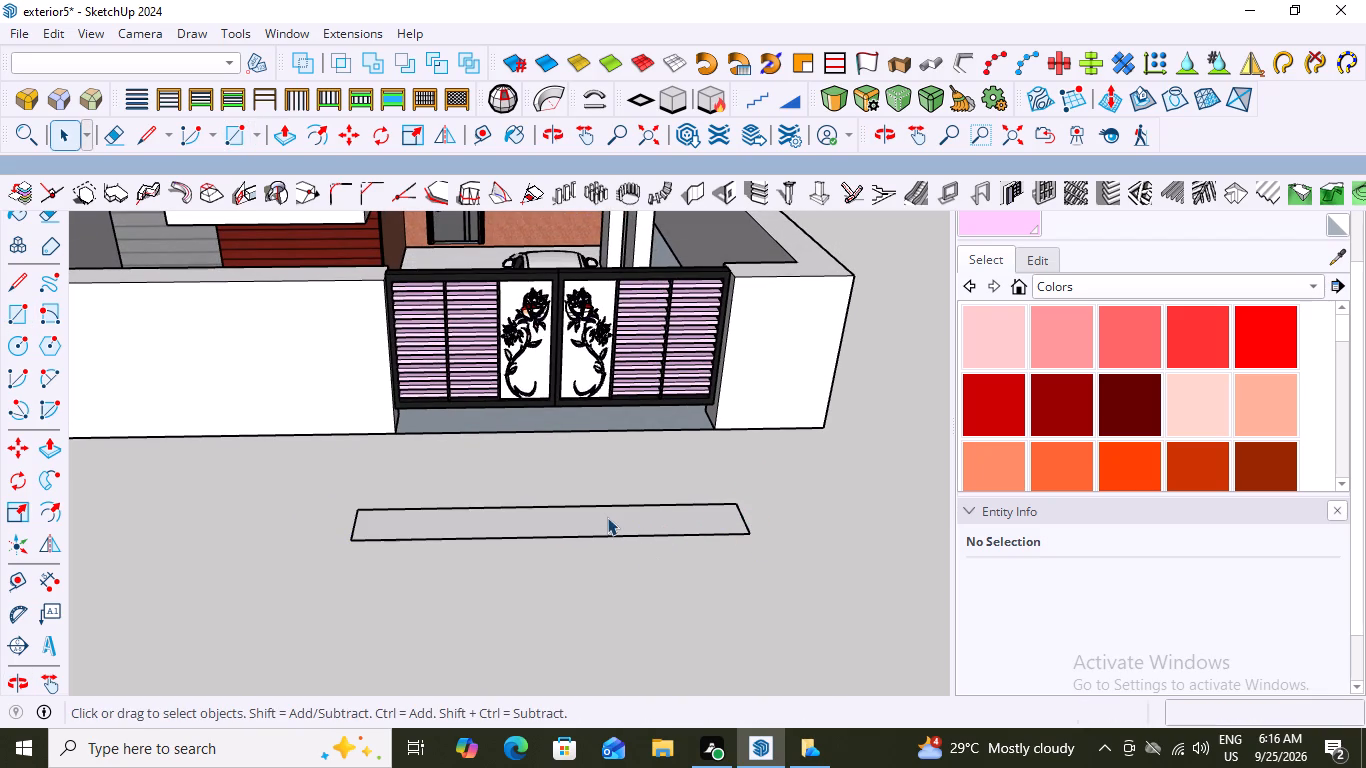
{"action": "key", "text": "p"}
{"action": "left_click", "coordinate": [607, 516]}
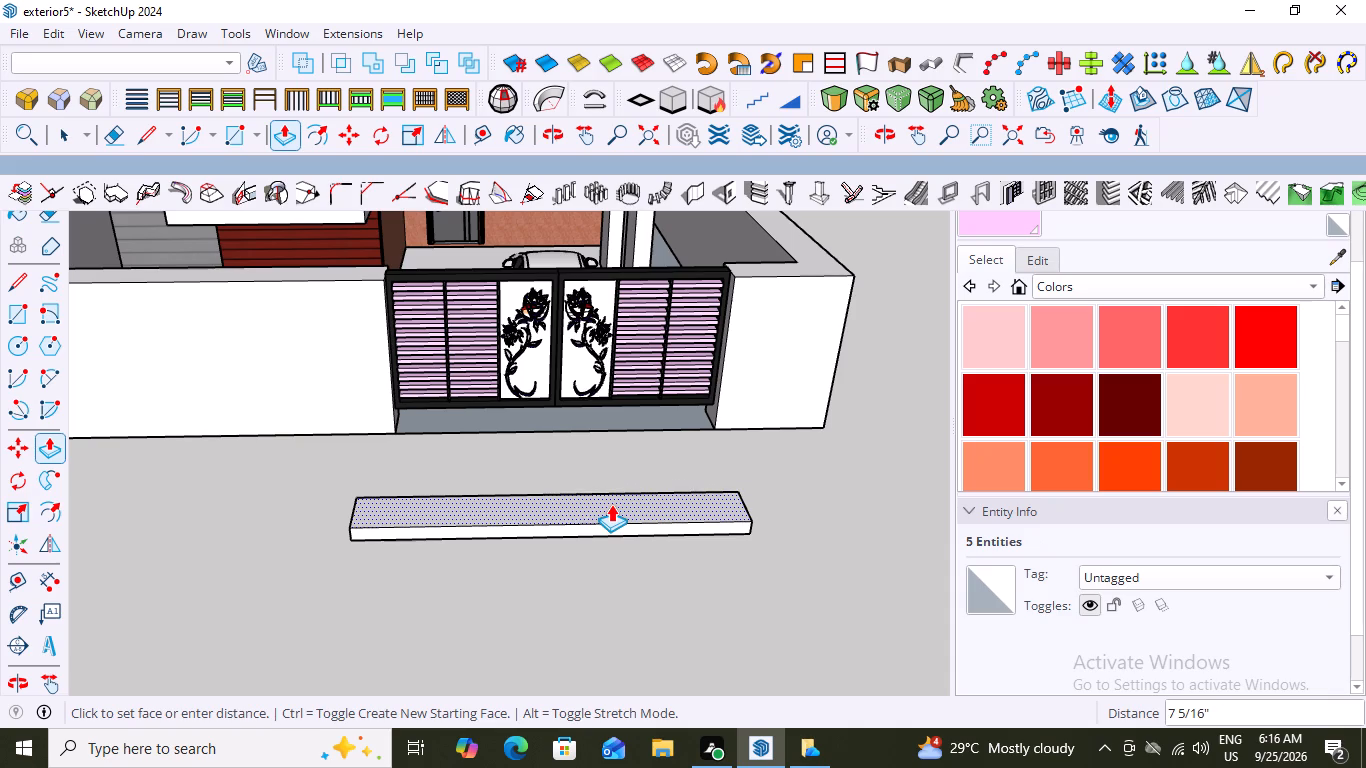
{"action": "left_click", "coordinate": [610, 496]}
{"action": "key", "text": "space"}
Group all the faces and edges of the entrance slab.
{"action": "middle_click_drag", "start_coordinate": [804, 496], "coordinate": [777, 502]}
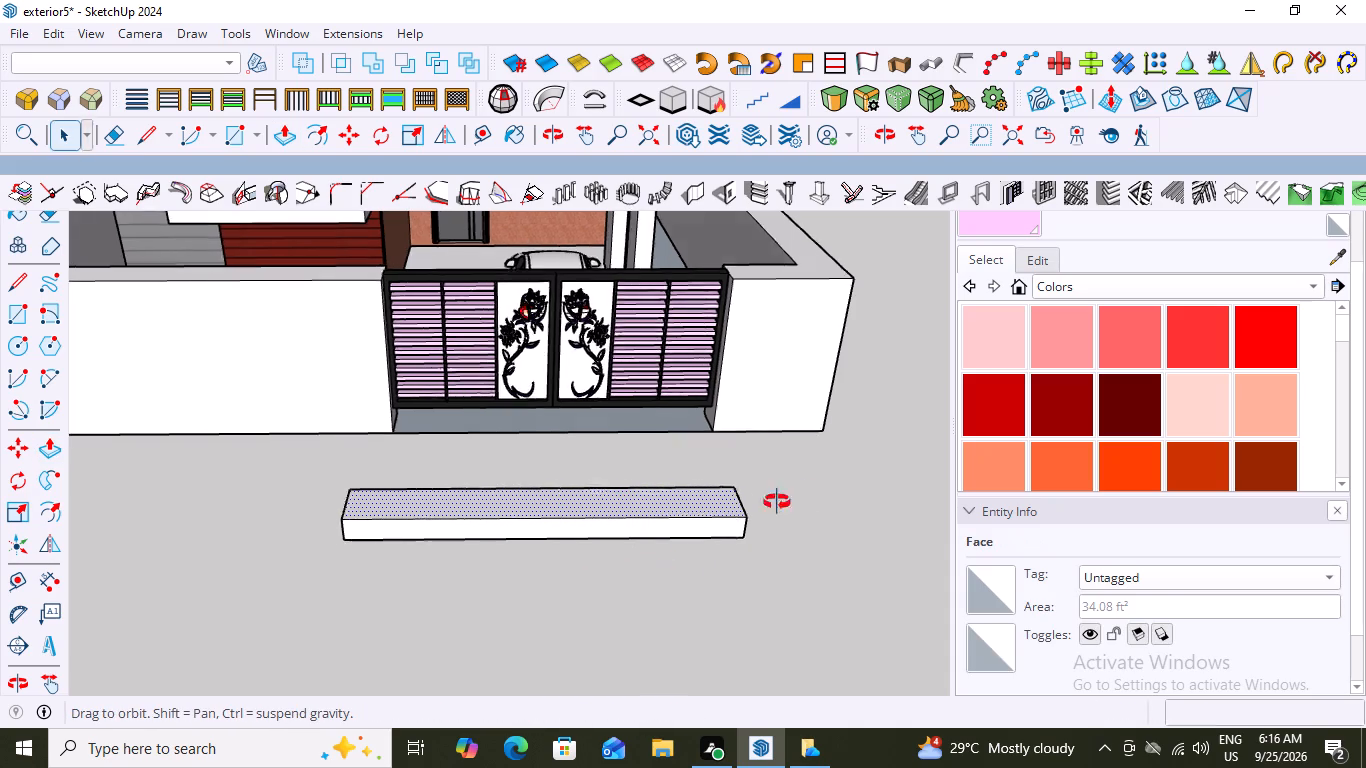
{"action": "middle_click_drag", "start_coordinate": [777, 502], "coordinate": [581, 497]}
{"action": "triple_click", "coordinate": [450, 532]}
{"action": "left_click", "coordinate": [450, 532]}
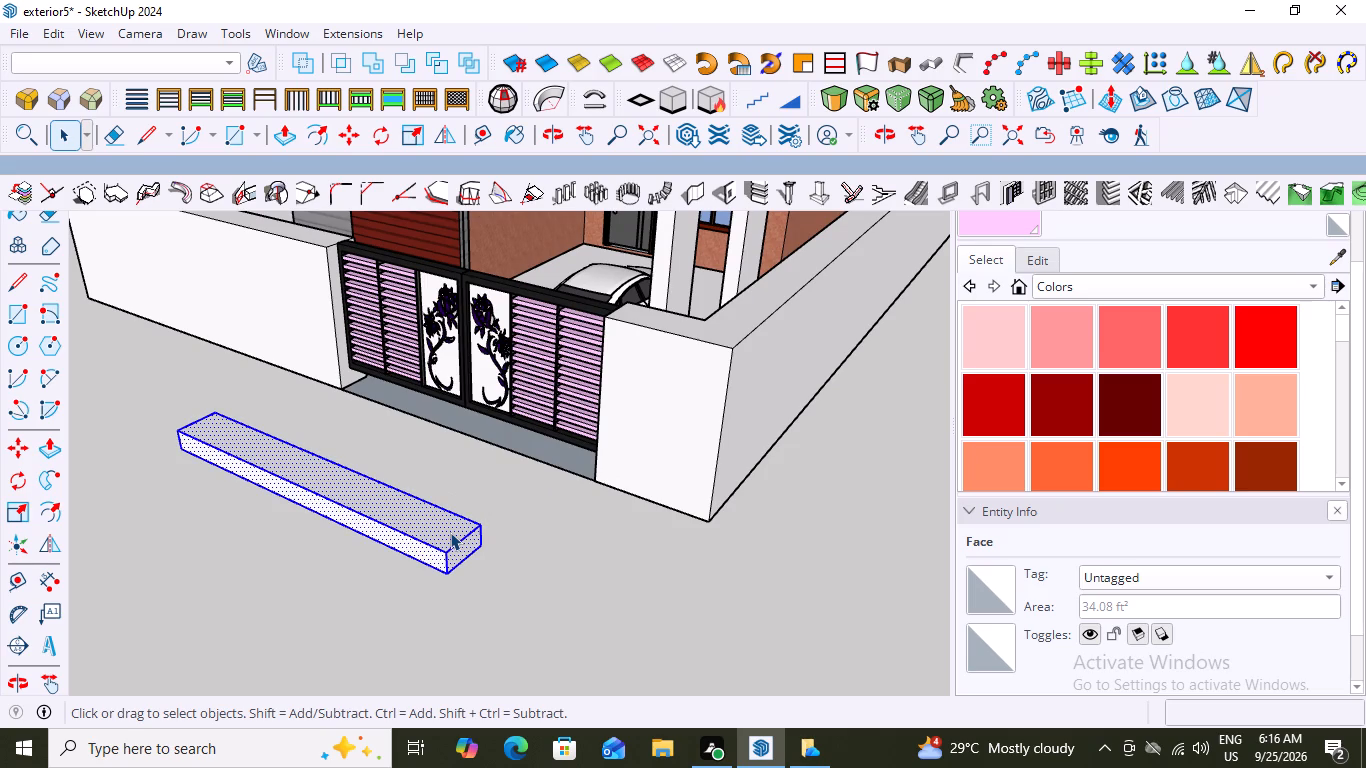
{"action": "right_click", "coordinate": [450, 532]}
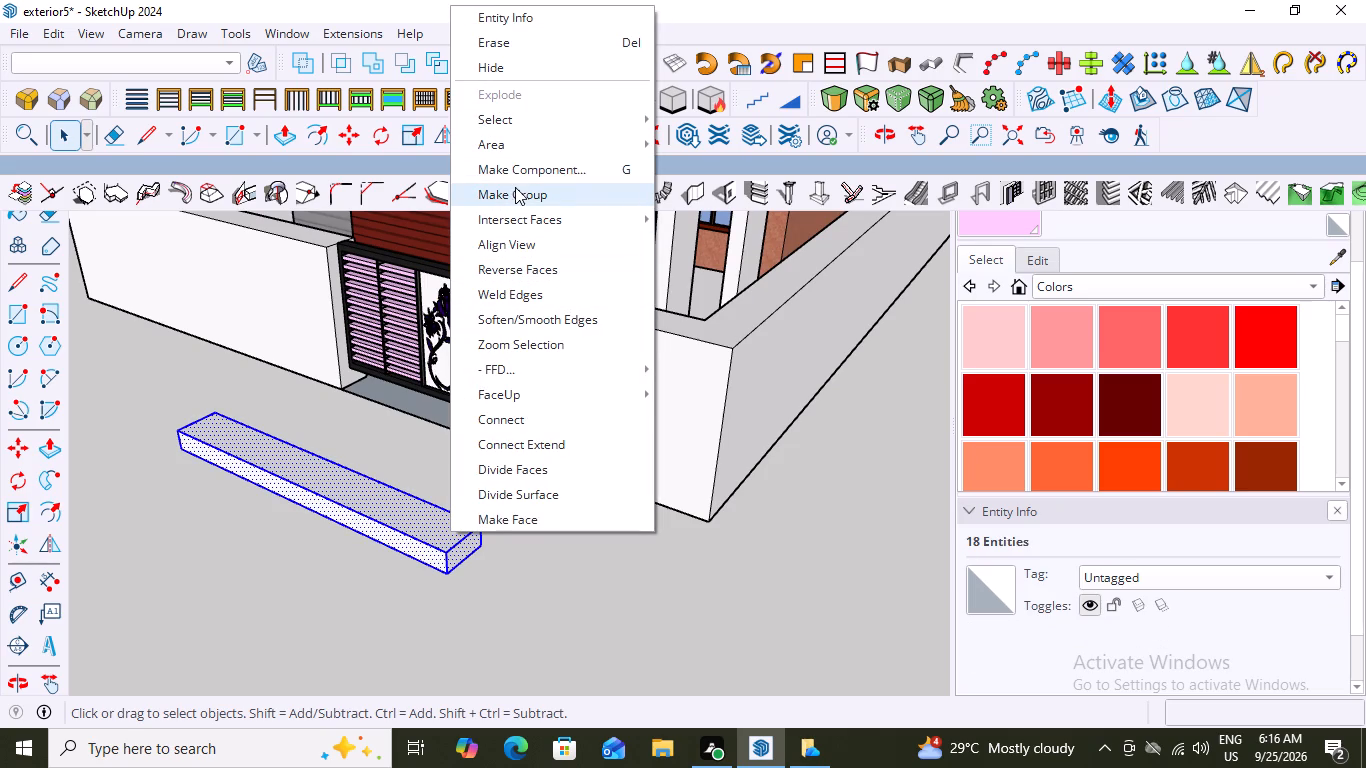
{"action": "left_click", "coordinate": [515, 198]}
Open the entrance slab group for editing.
{"action": "middle_click_drag", "start_coordinate": [392, 565], "coordinate": [438, 565]}
{"action": "scroll", "coordinate": [512, 570], "scroll_direction": "up", "scroll_amount": 5}
{"action": "left_click", "coordinate": [518, 507]}
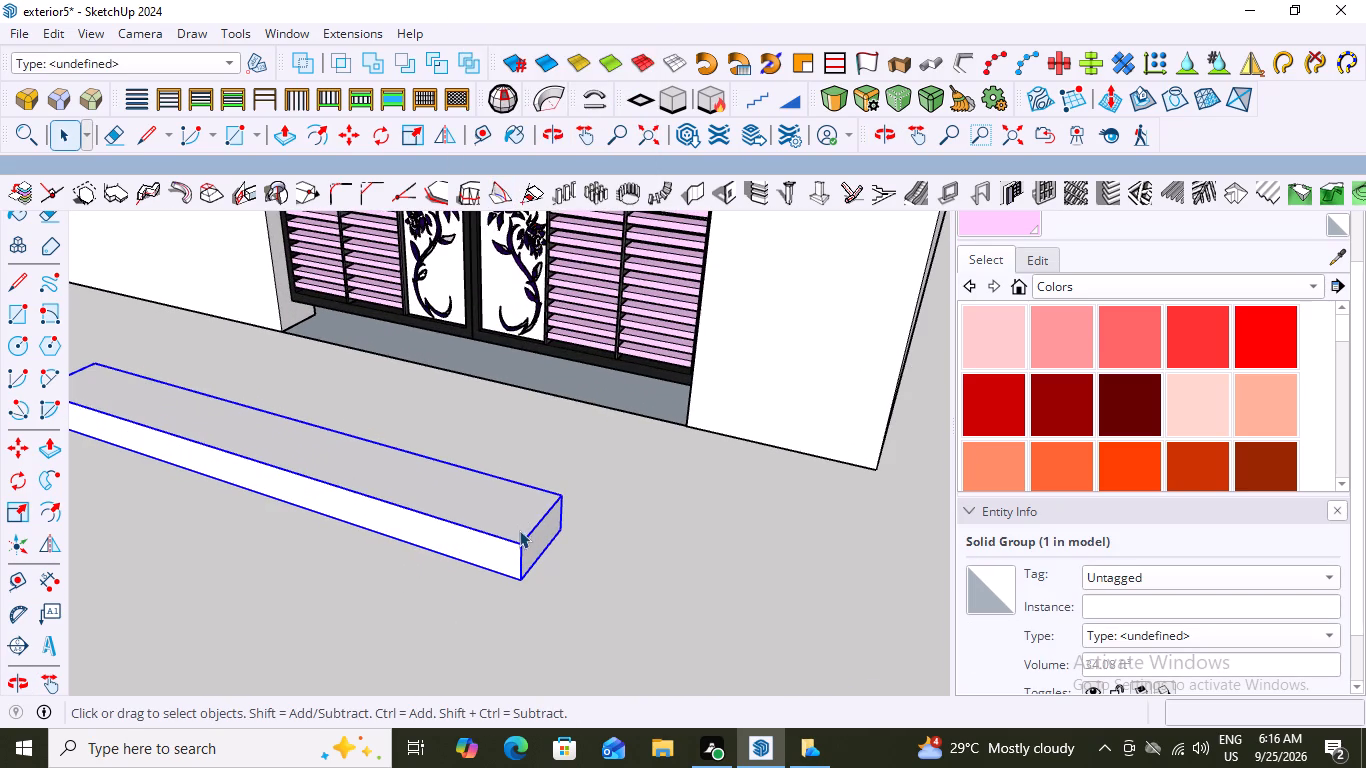
{"action": "left_click", "coordinate": [599, 529]}
{"action": "left_click", "coordinate": [506, 522]}
{"action": "double_click", "coordinate": [509, 521]}
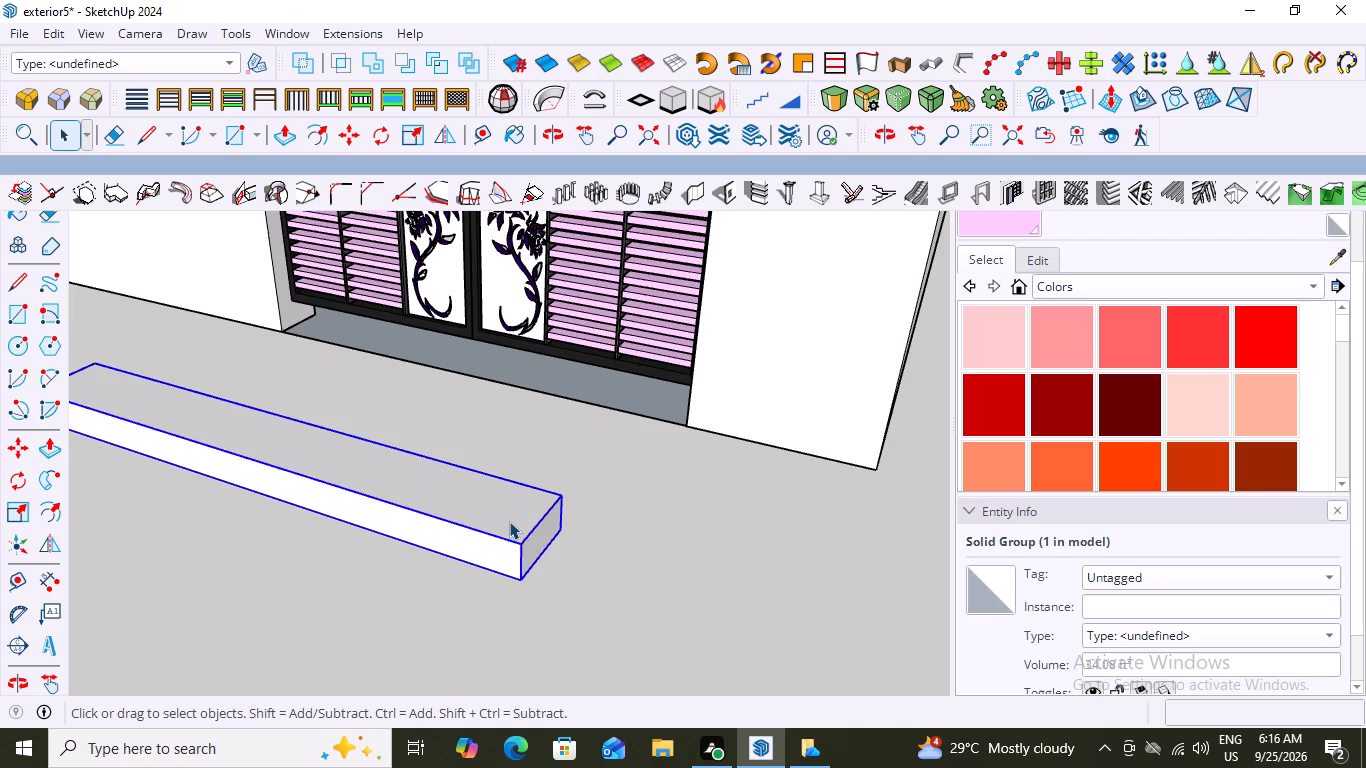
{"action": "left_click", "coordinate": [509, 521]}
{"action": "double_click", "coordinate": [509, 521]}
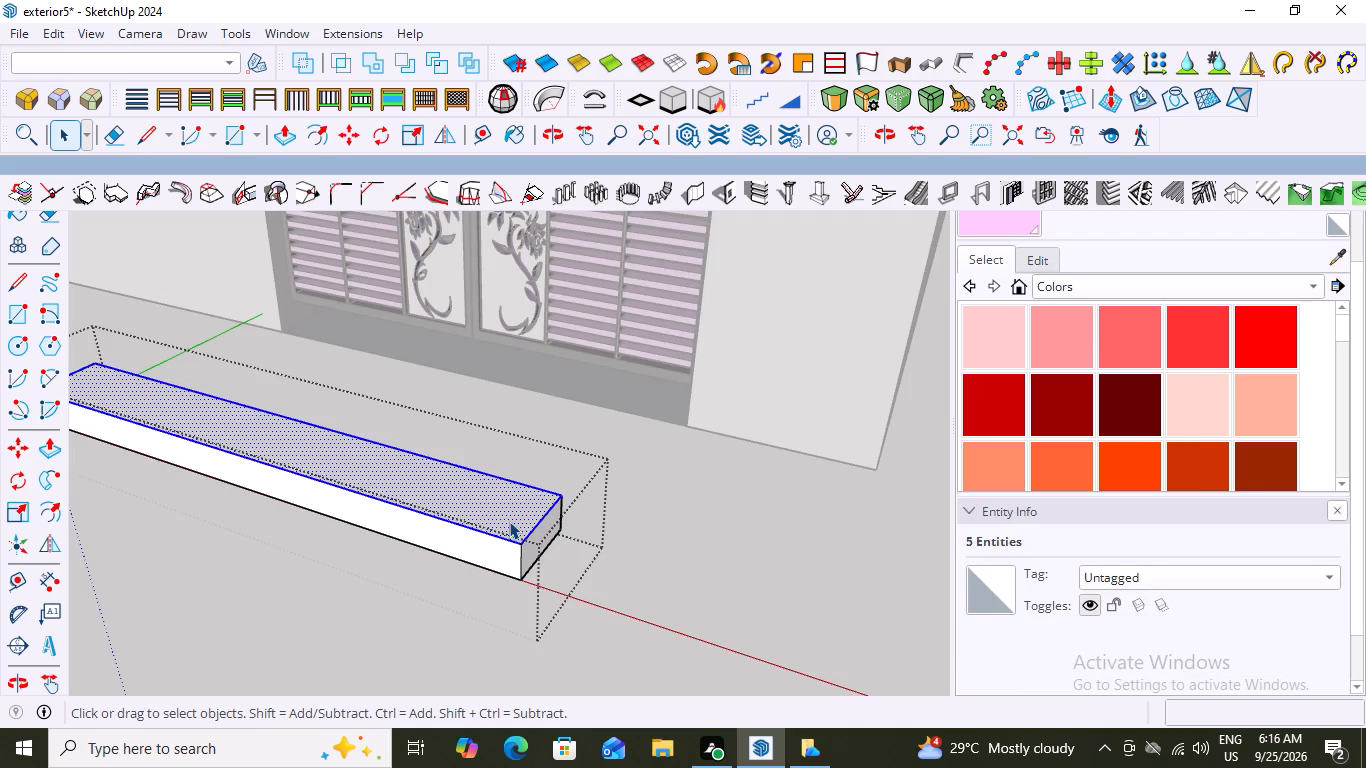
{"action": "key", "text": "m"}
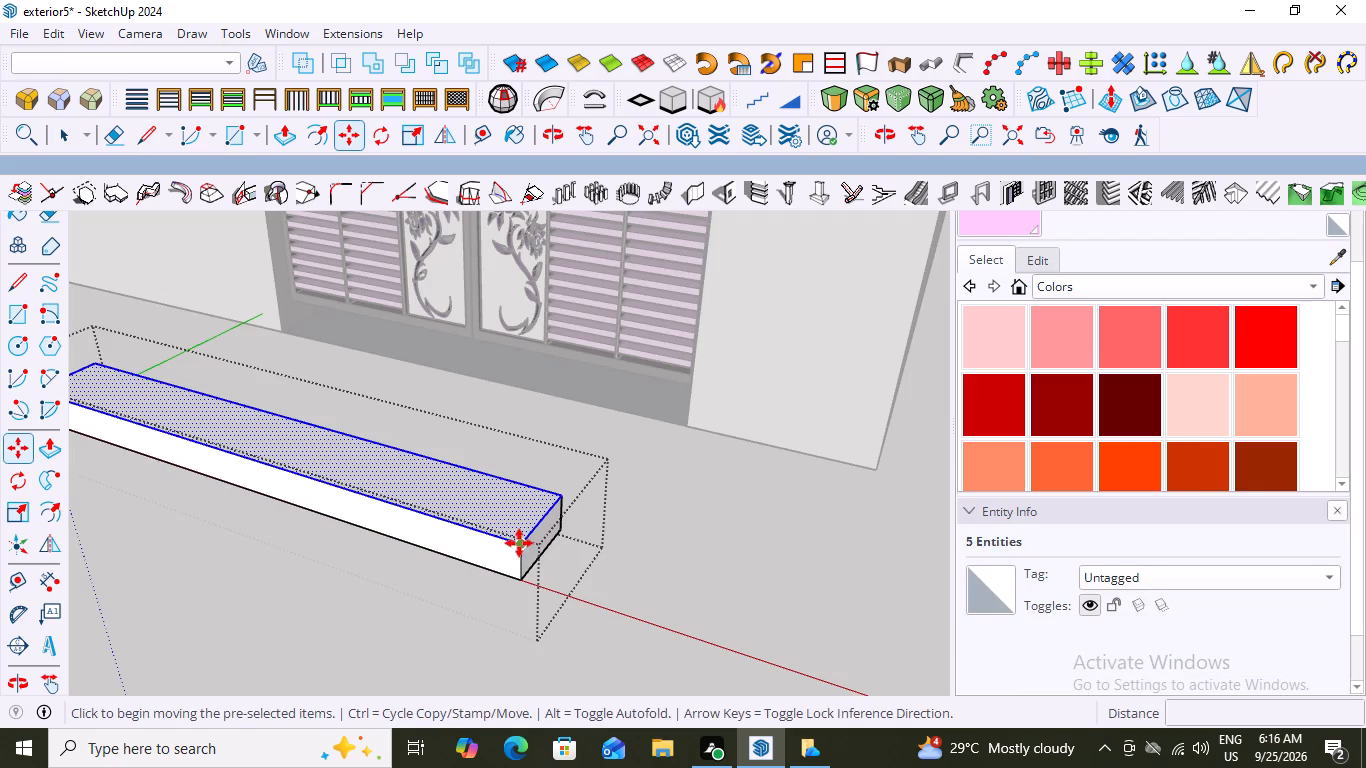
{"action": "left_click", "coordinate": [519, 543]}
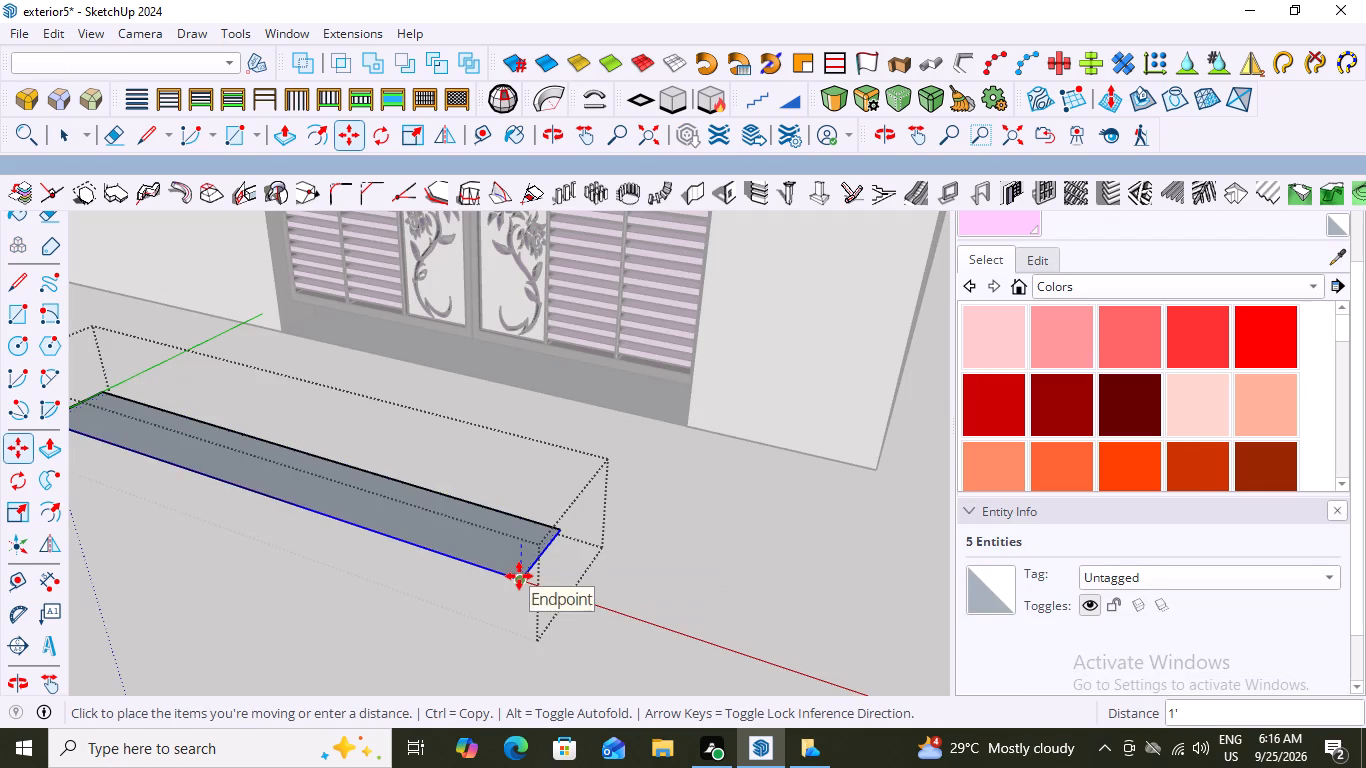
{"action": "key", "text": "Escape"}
Move the outer long edge and both short edges of the entrance slab's top face together, starting from their shared outer corner.
{"action": "scroll", "coordinate": [736, 539], "scroll_direction": "down", "scroll_amount": 4}
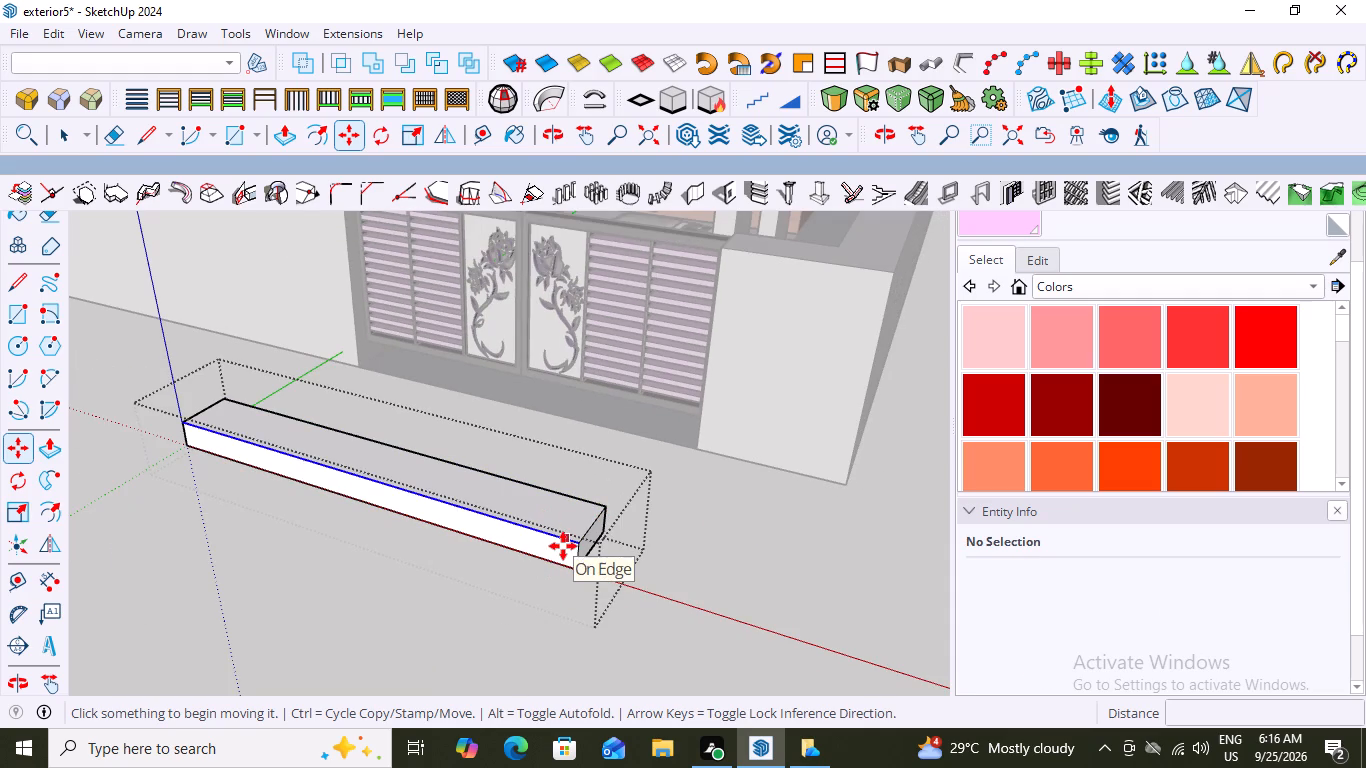
{"action": "scroll", "coordinate": [574, 601], "scroll_direction": "up", "scroll_amount": 2}
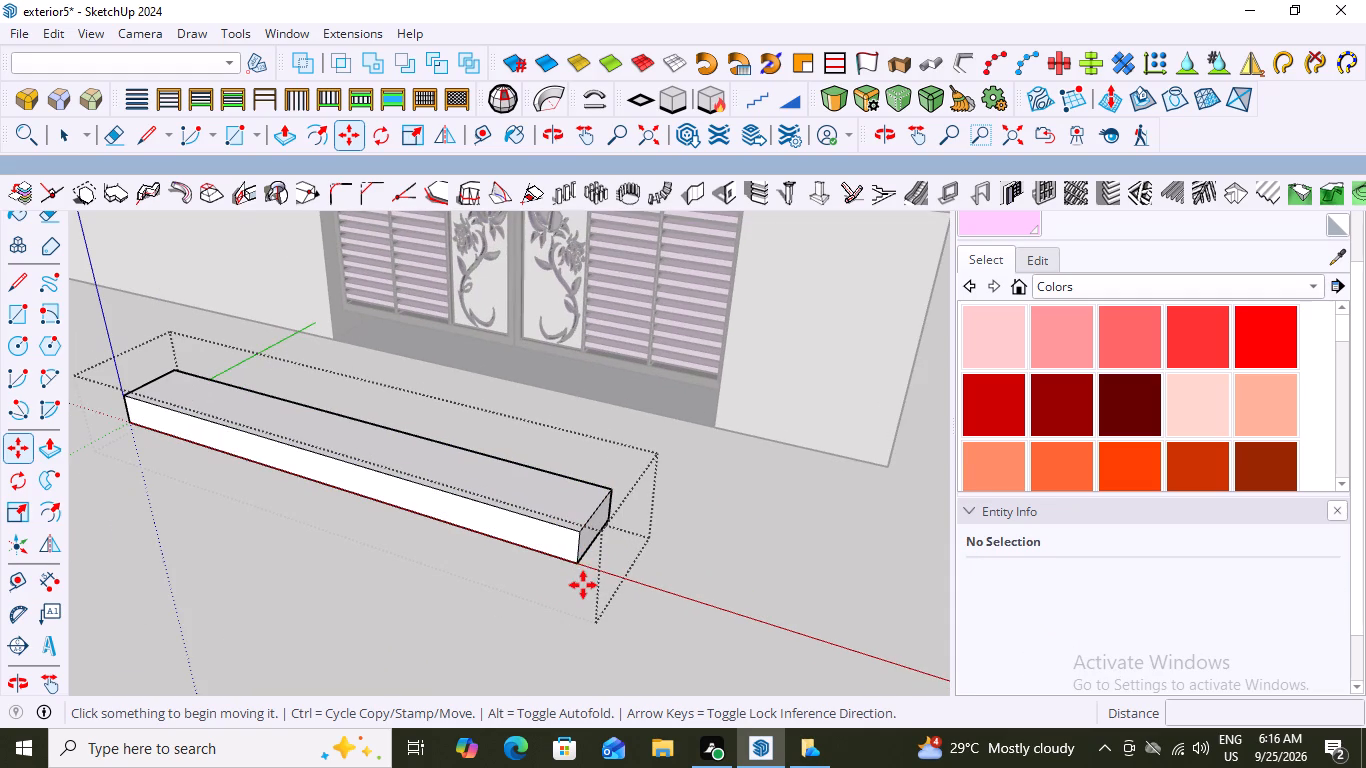
{"action": "scroll", "coordinate": [577, 546], "scroll_direction": "up", "scroll_amount": 4}
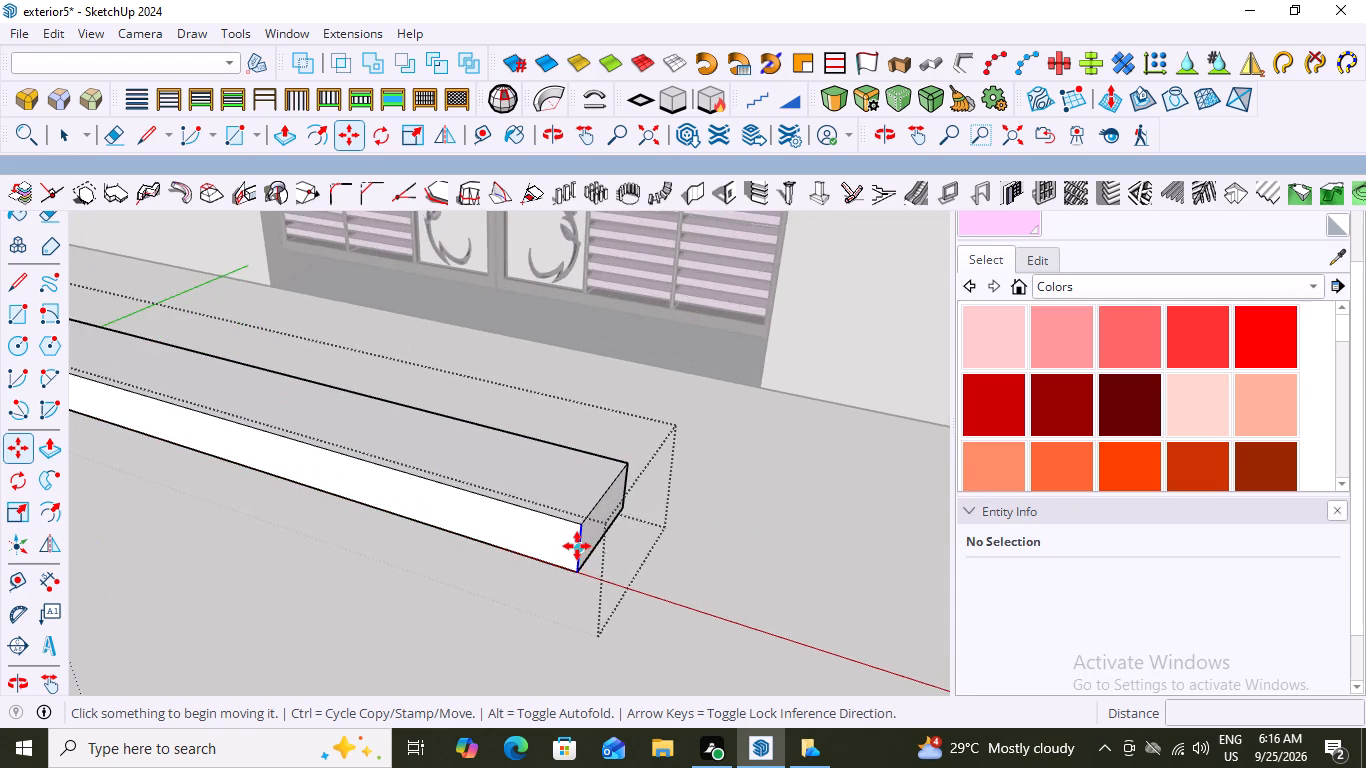
{"action": "scroll", "coordinate": [577, 546], "scroll_direction": "up", "scroll_amount": 2}
{"action": "key", "text": "space"}
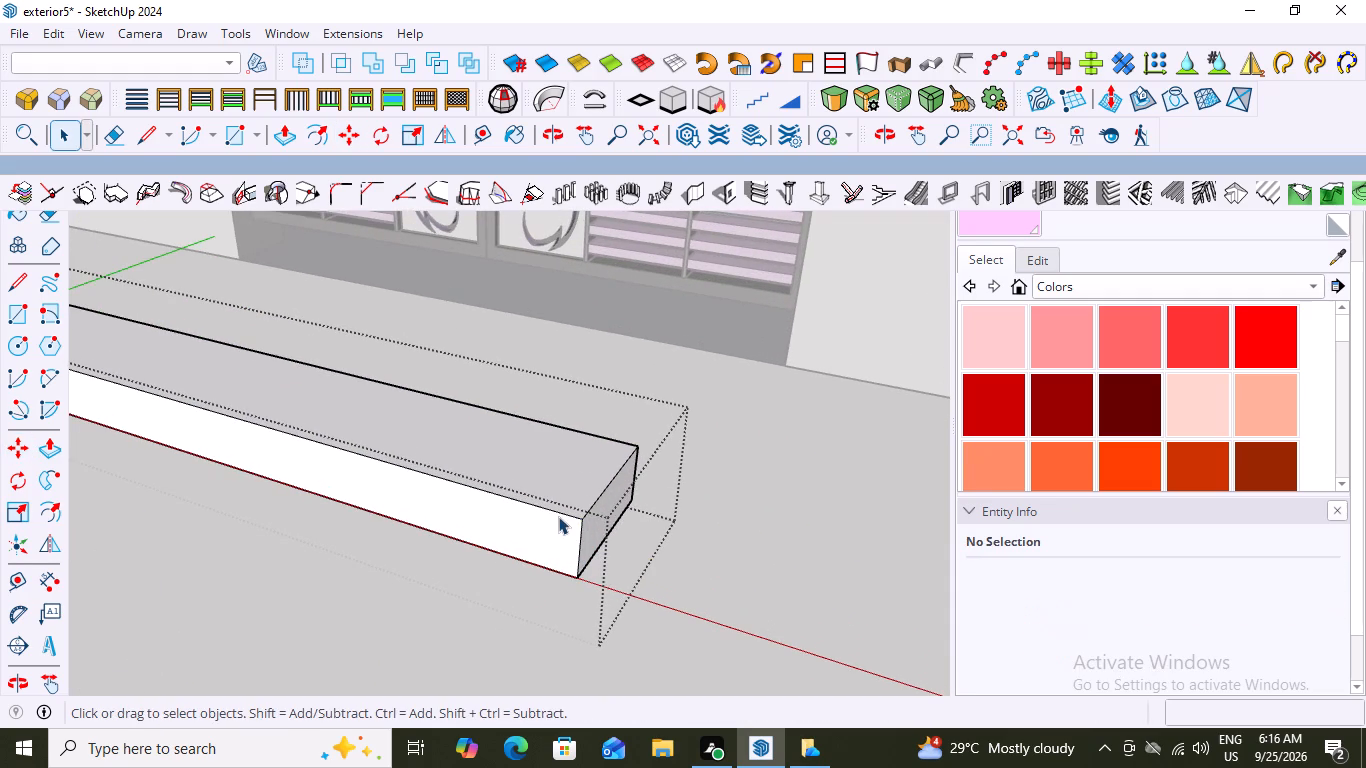
{"action": "left_click", "coordinate": [566, 514]}
{"action": "left_click", "coordinate": [566, 514]}
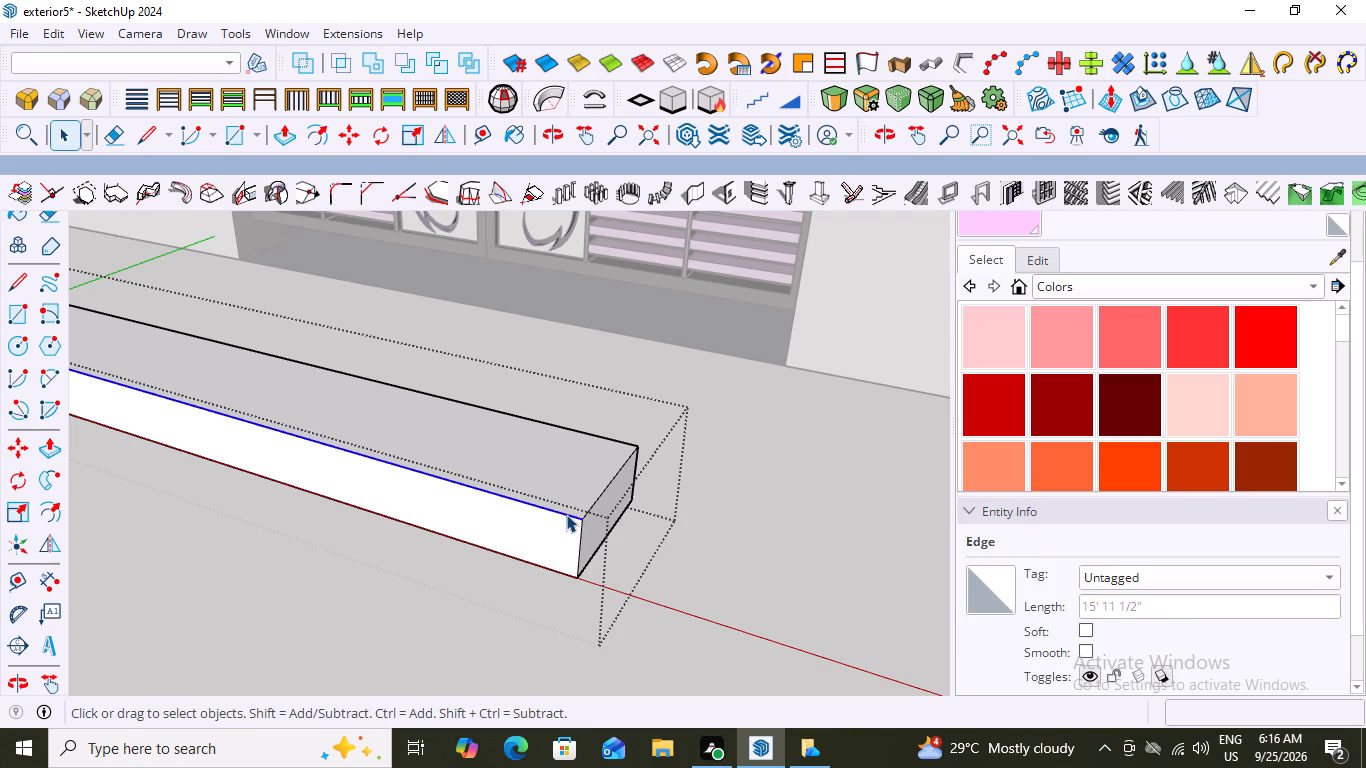
{"action": "left_click", "coordinate": [566, 514]}
{"action": "scroll", "coordinate": [566, 514], "scroll_direction": "down", "scroll_amount": 3}
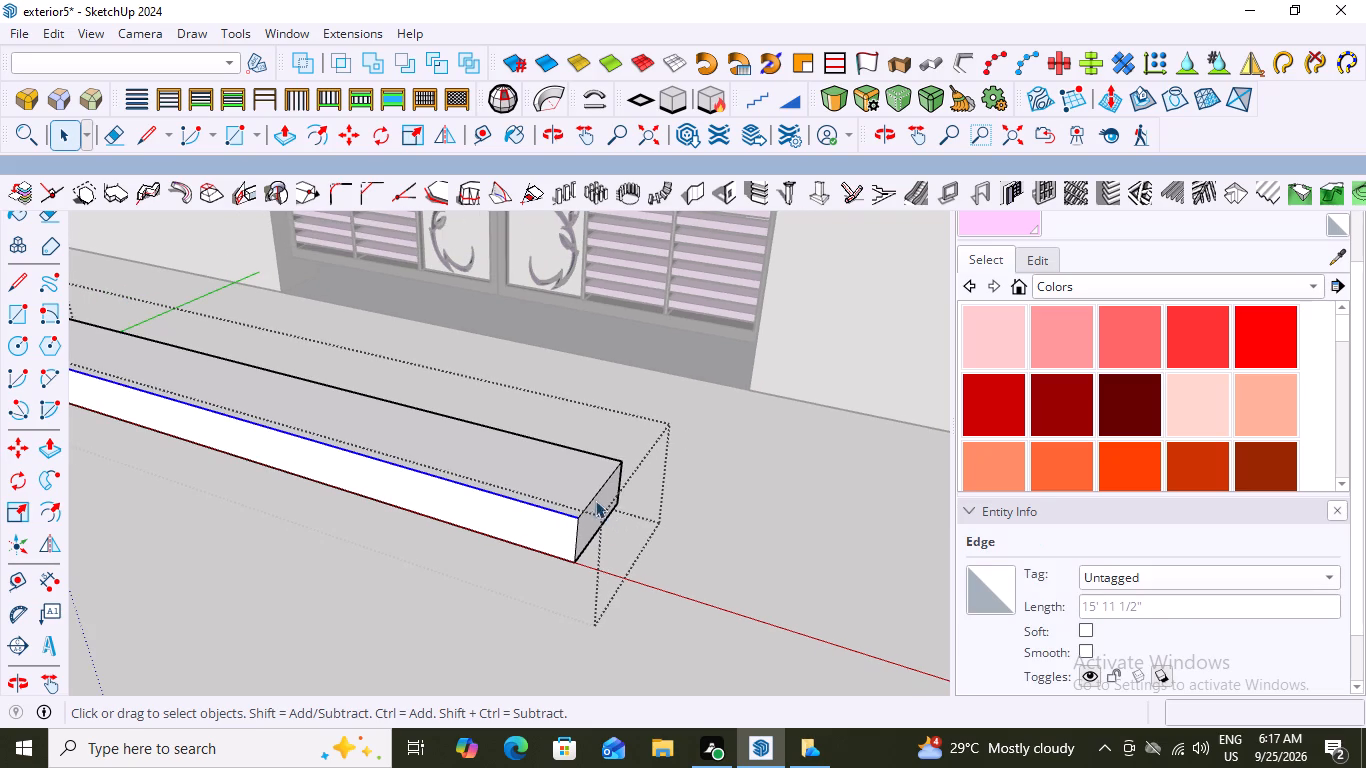
{"action": "left_click", "coordinate": [593, 498]}
{"action": "scroll", "coordinate": [593, 498], "scroll_direction": "down", "scroll_amount": 3}
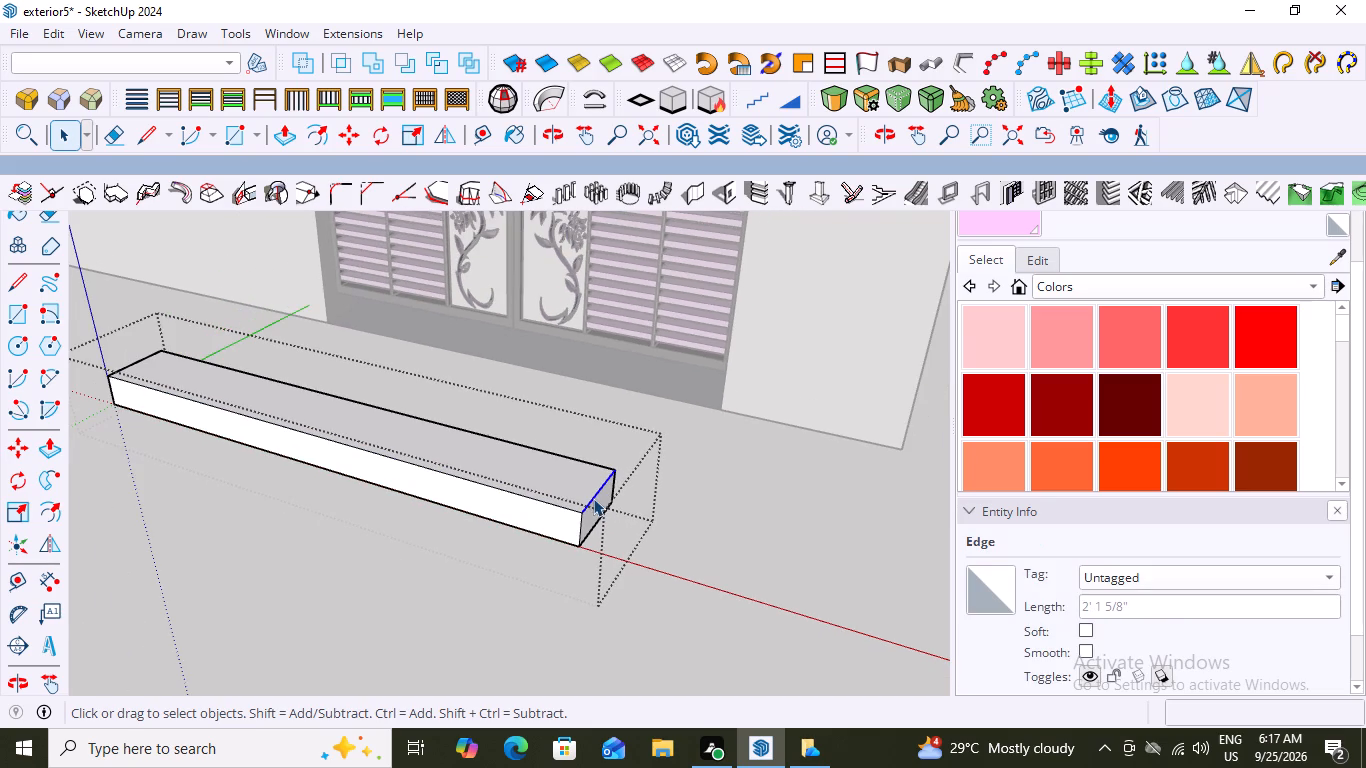
{"action": "left_click", "coordinate": [563, 505], "text": "shift"}
{"action": "scroll", "coordinate": [672, 506], "scroll_direction": "down", "scroll_amount": 8}
{"action": "middle_click_drag", "start_coordinate": [337, 487], "coordinate": [514, 542]}
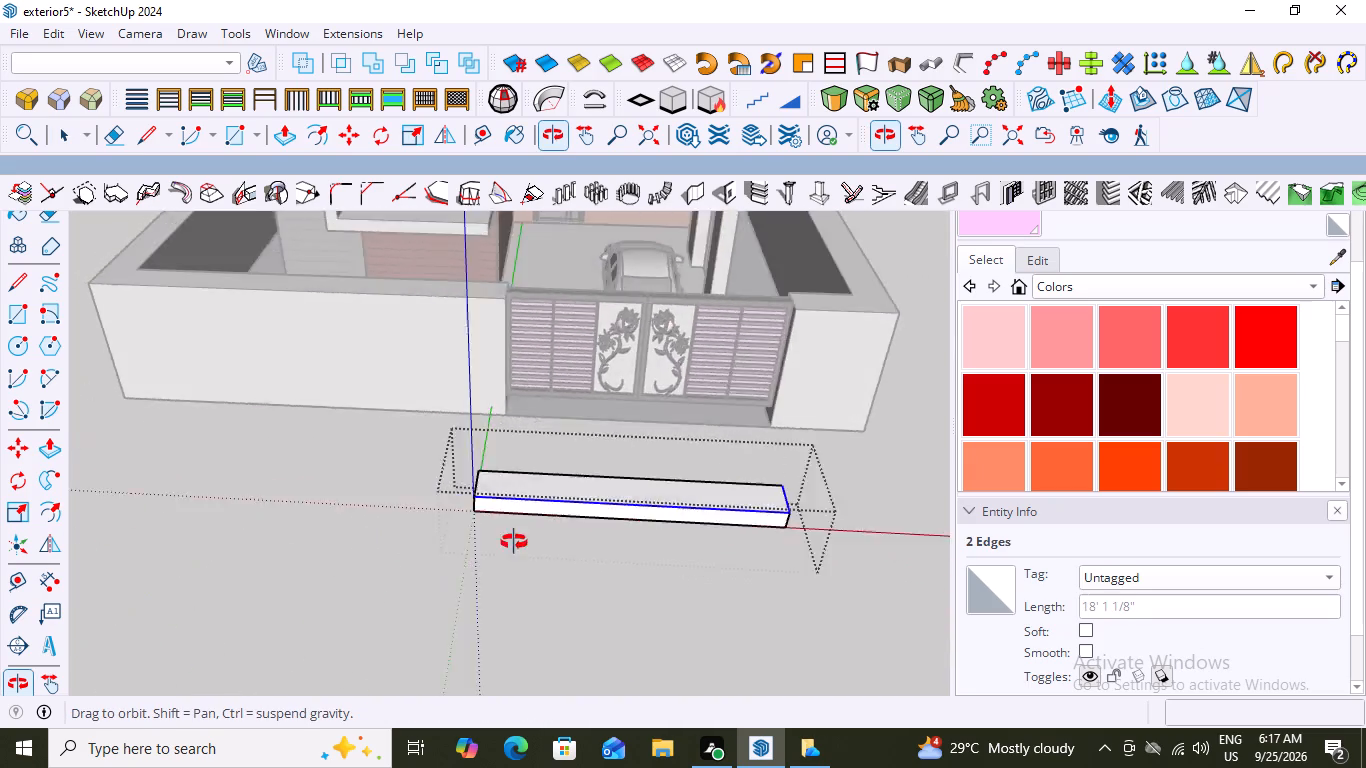
{"action": "middle_click_drag", "start_coordinate": [514, 542], "coordinate": [667, 602]}
{"action": "scroll", "coordinate": [631, 563], "scroll_direction": "up", "scroll_amount": 16}
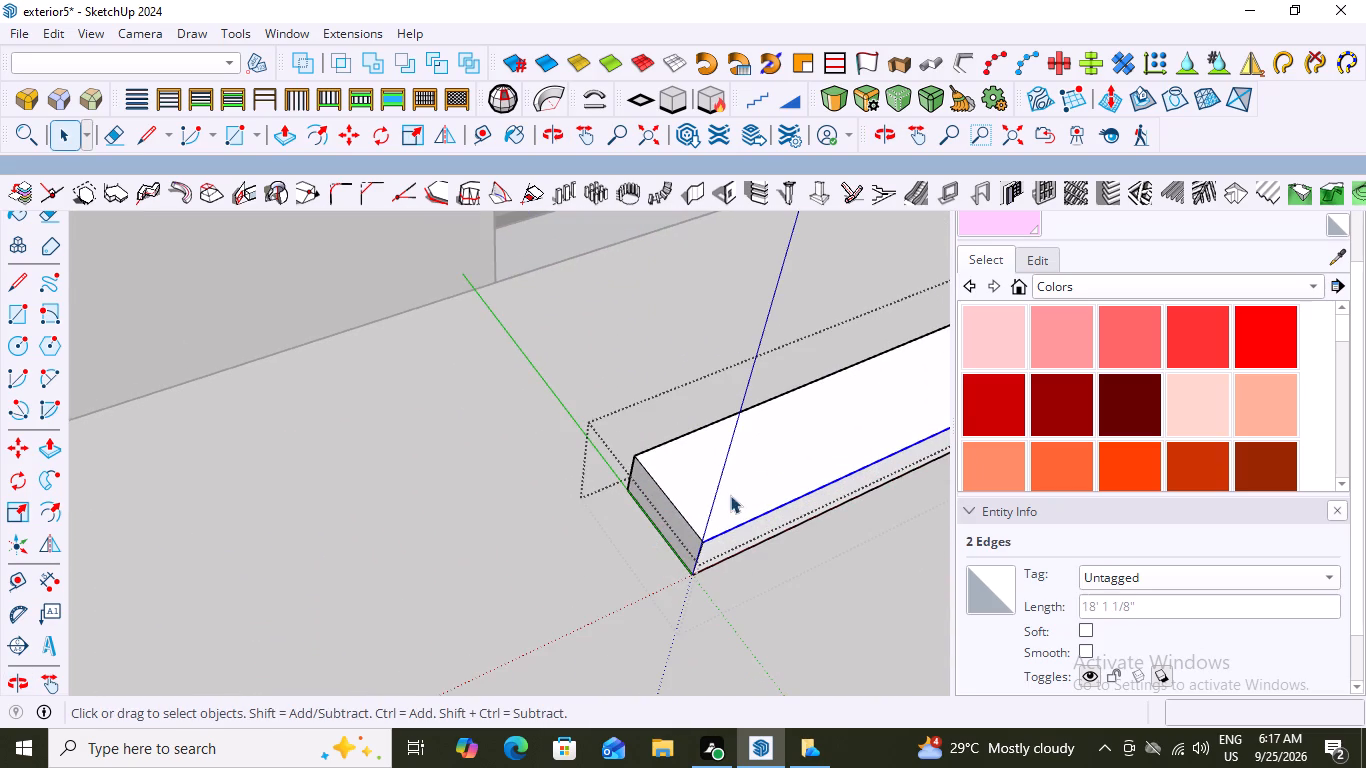
{"action": "left_click", "coordinate": [687, 518]}
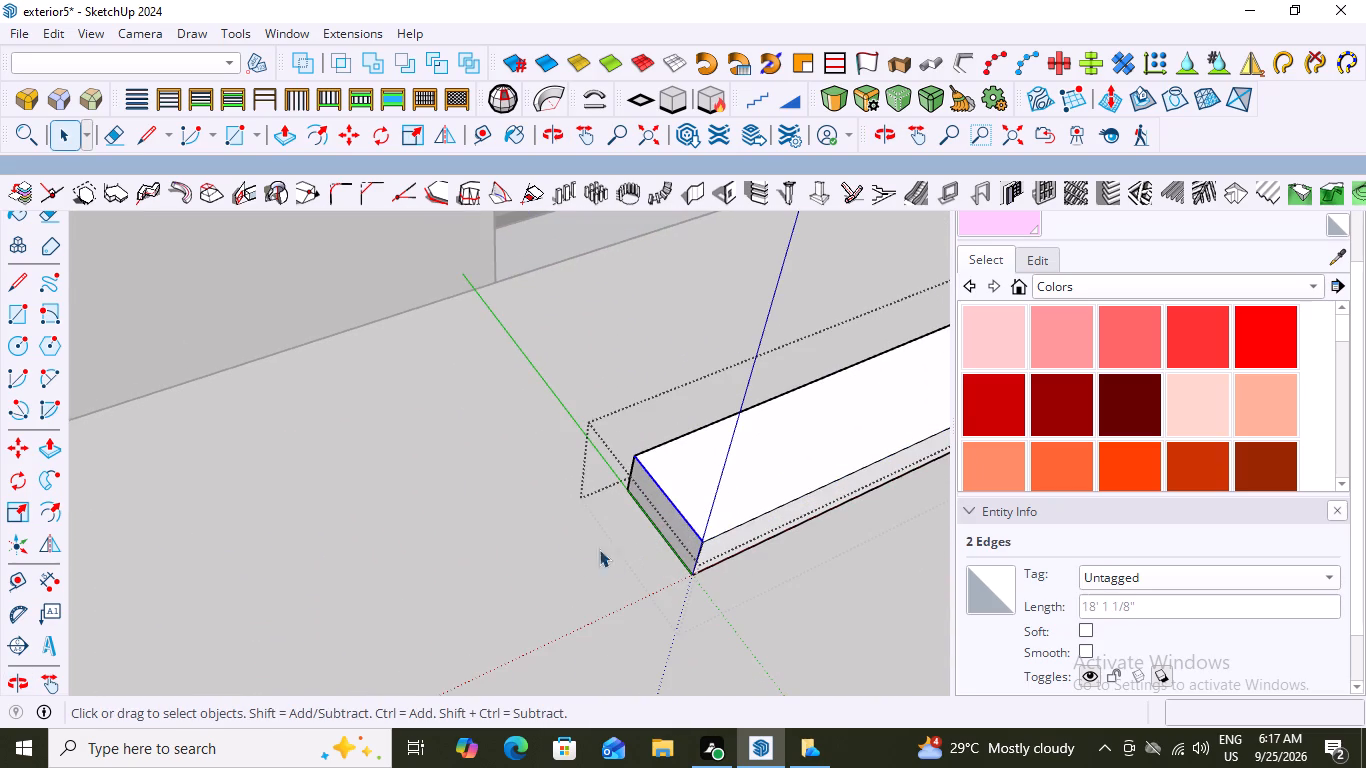
{"action": "scroll", "coordinate": [425, 469], "scroll_direction": "down", "scroll_amount": 6}
{"action": "scroll", "coordinate": [633, 523], "scroll_direction": "down", "scroll_amount": 1}
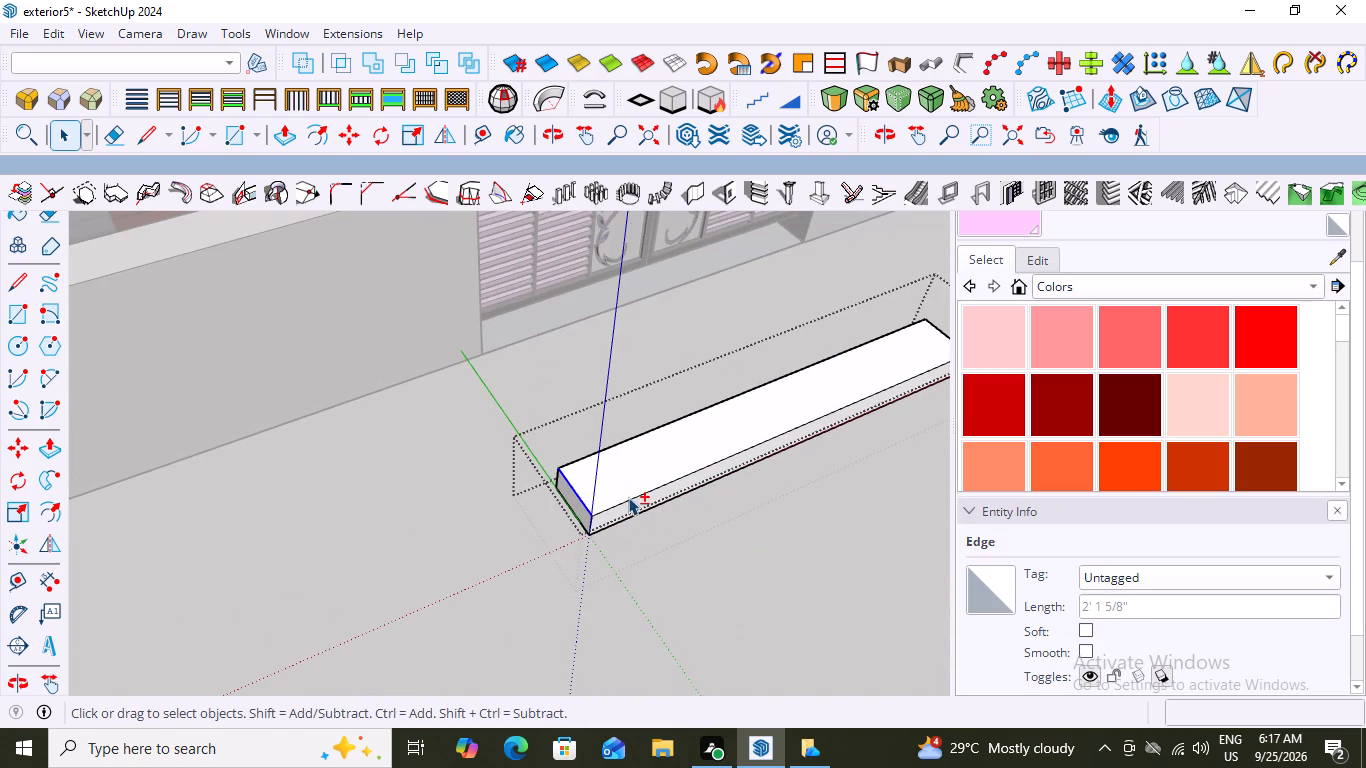
{"action": "left_click", "coordinate": [628, 497], "text": "shift"}
{"action": "scroll", "coordinate": [603, 520], "scroll_direction": "down", "scroll_amount": 8}
{"action": "middle_click_drag", "start_coordinate": [754, 485], "coordinate": [435, 482]}
{"action": "scroll", "coordinate": [576, 595], "scroll_direction": "up", "scroll_amount": 6}
{"action": "middle_click_drag", "start_coordinate": [669, 613], "coordinate": [488, 473]}
{"action": "scroll", "coordinate": [490, 522], "scroll_direction": "up", "scroll_amount": 3}
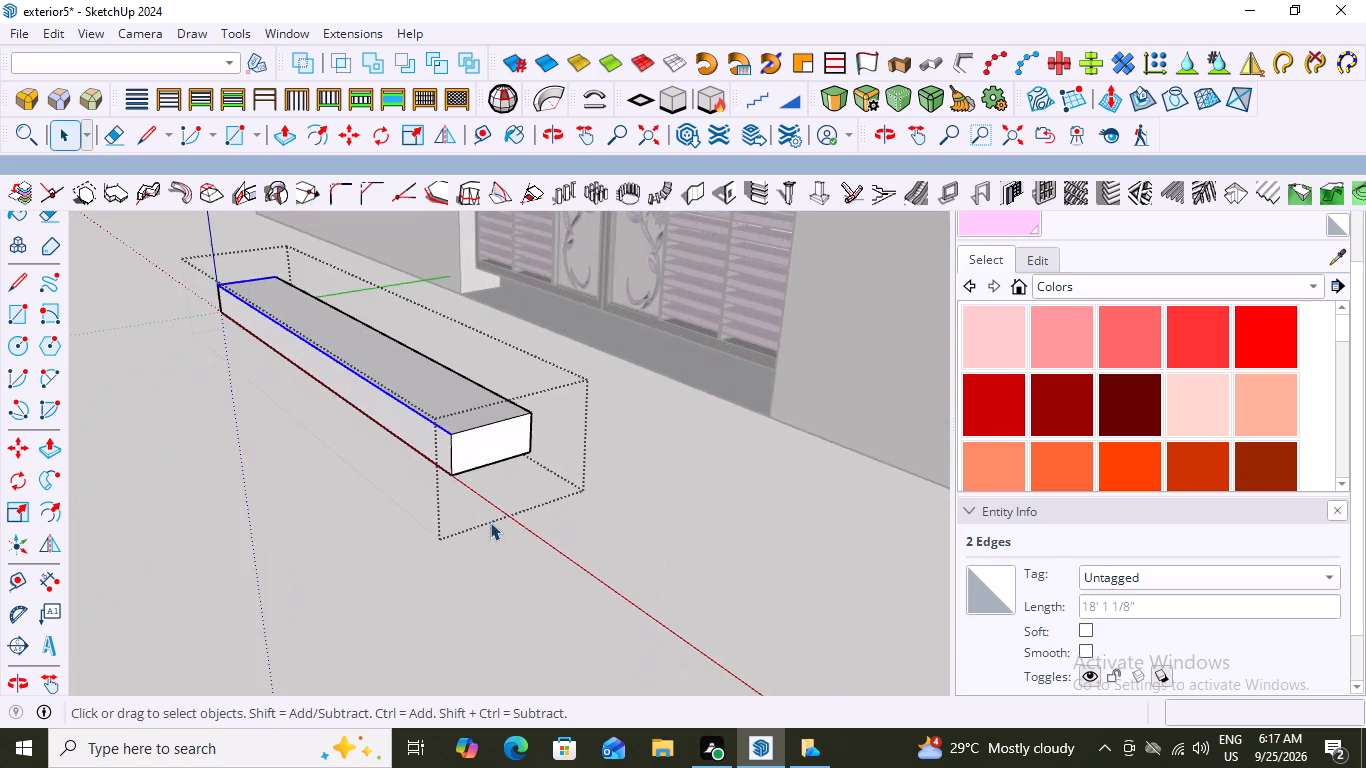
{"action": "scroll", "coordinate": [467, 436], "scroll_direction": "up", "scroll_amount": 6}
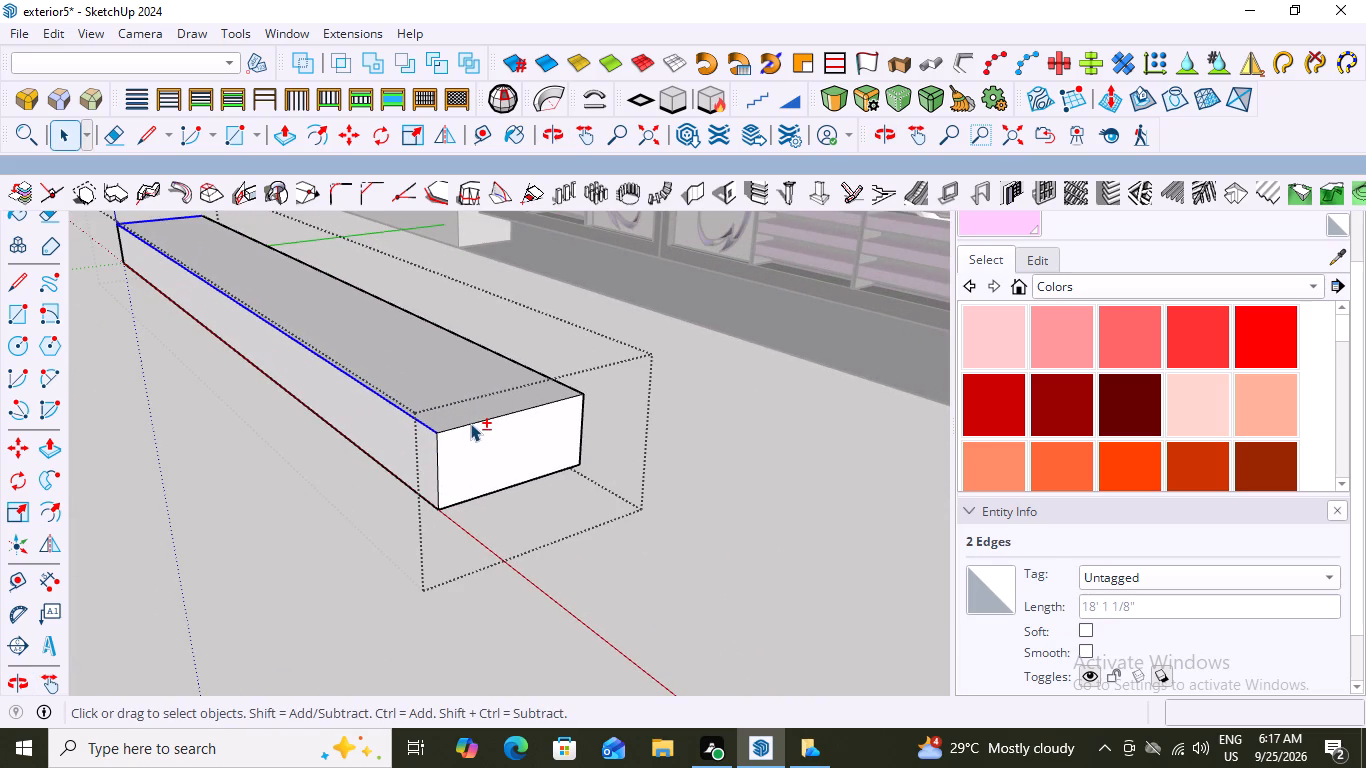
{"action": "left_click", "coordinate": [470, 423], "text": "shift"}
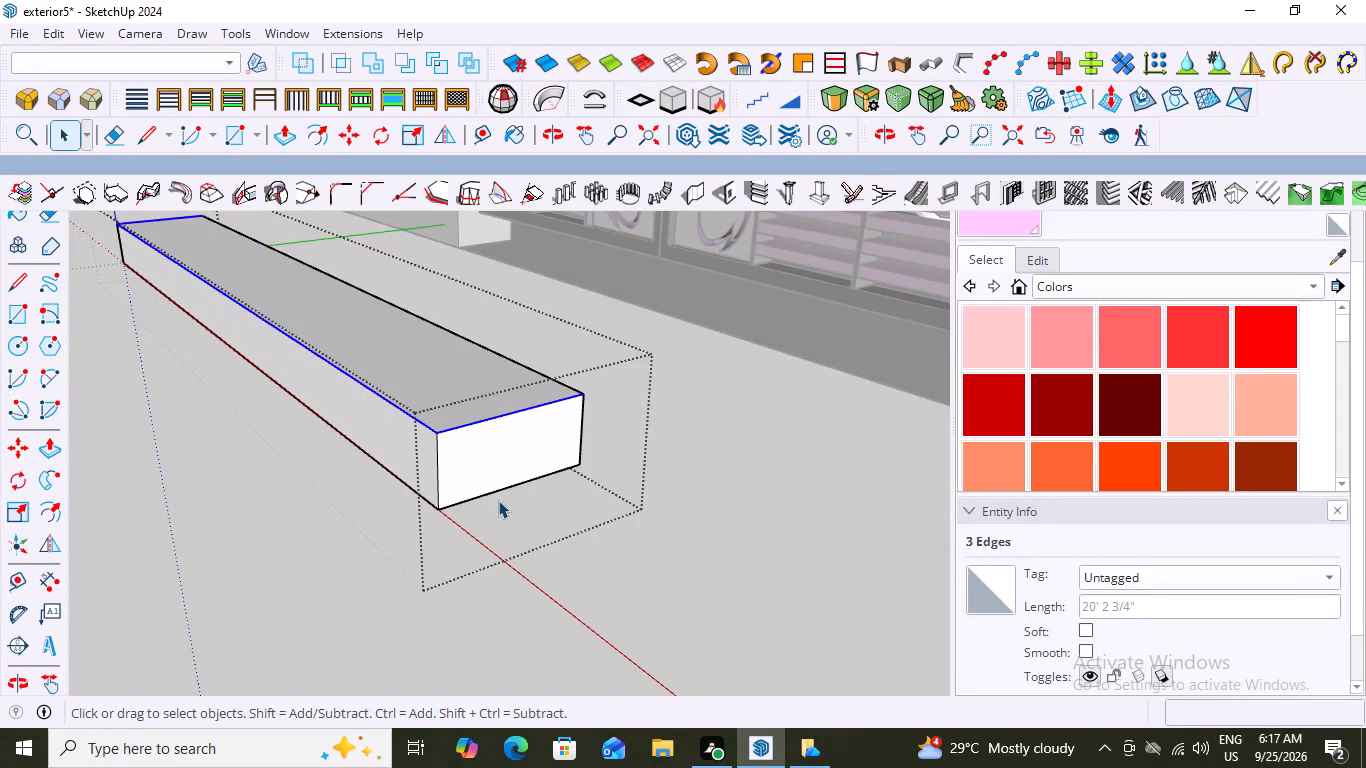
{"action": "key", "text": "m"}
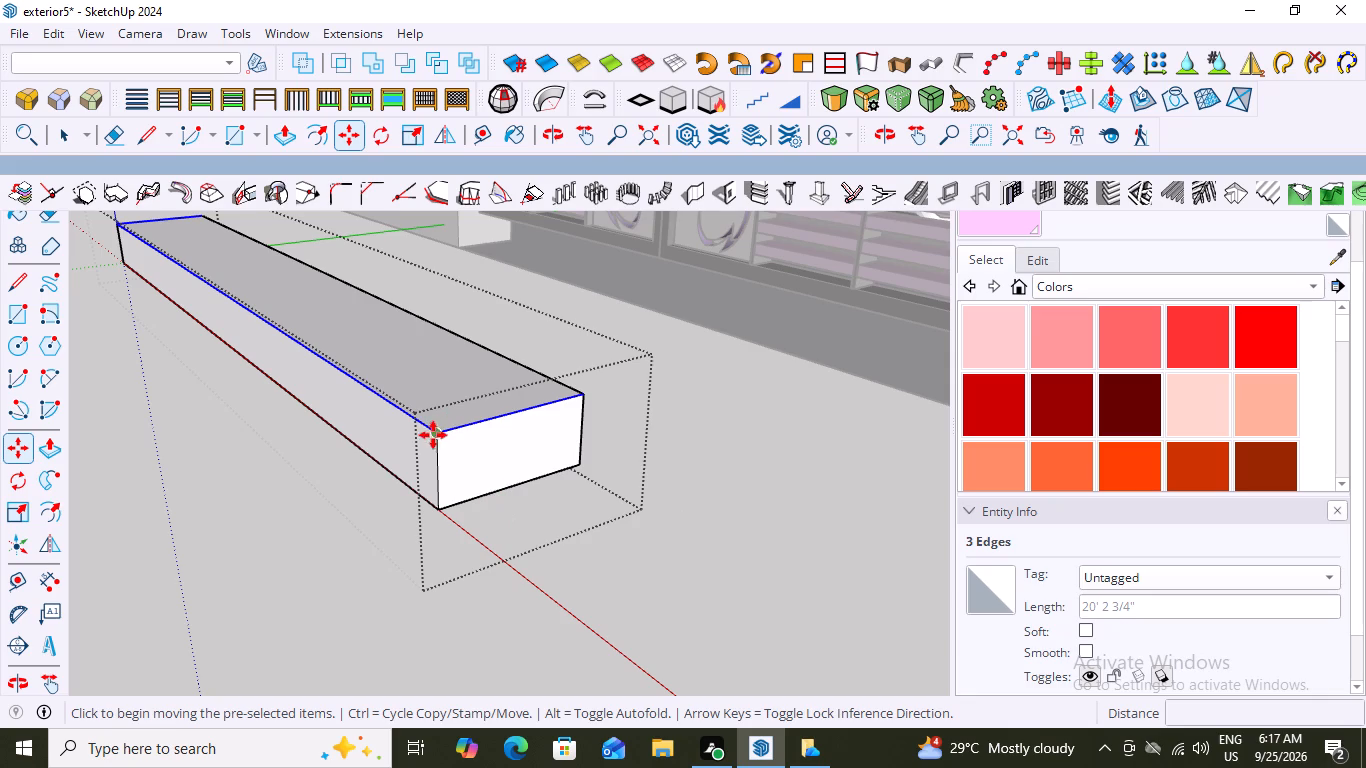
{"action": "left_click_drag", "start_coordinate": [439, 434], "coordinate": [435, 462]}
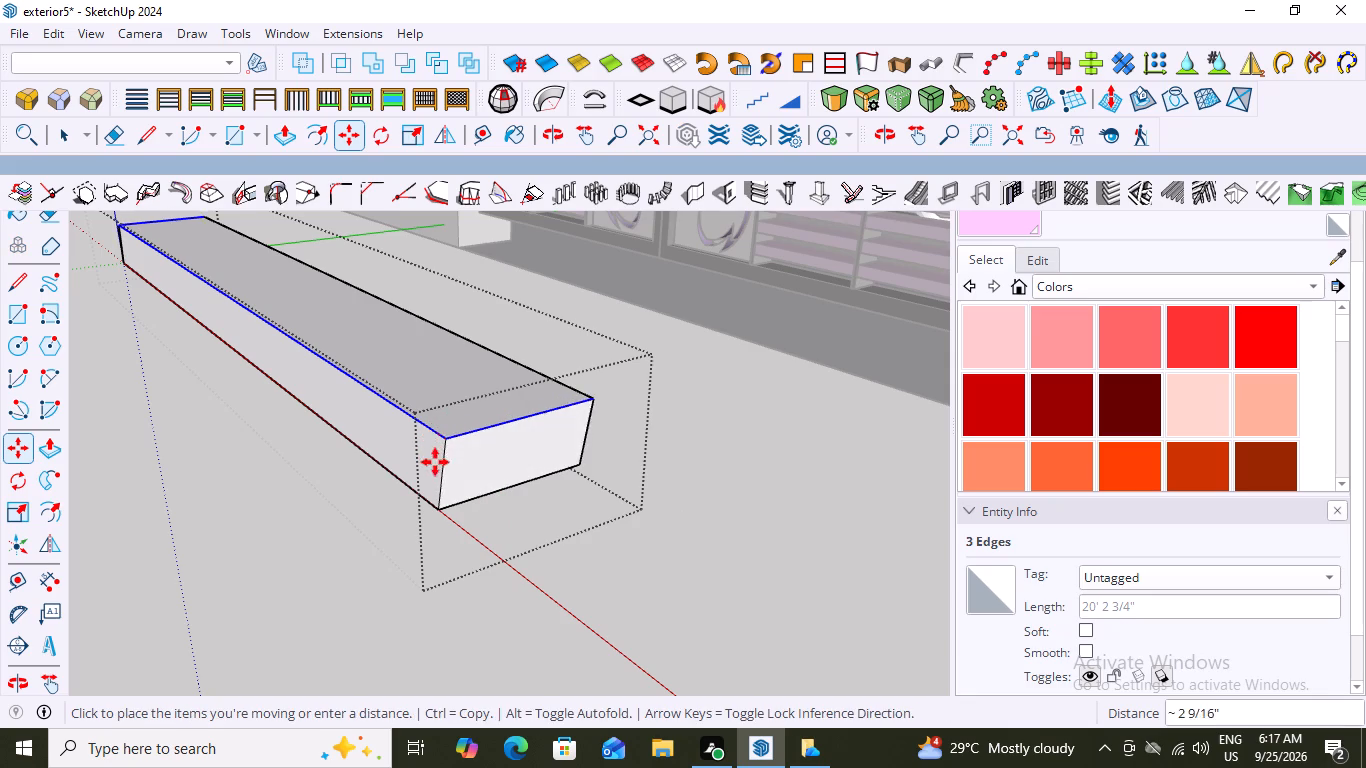
{"action": "left_click_drag", "start_coordinate": [435, 462], "coordinate": [429, 546]}
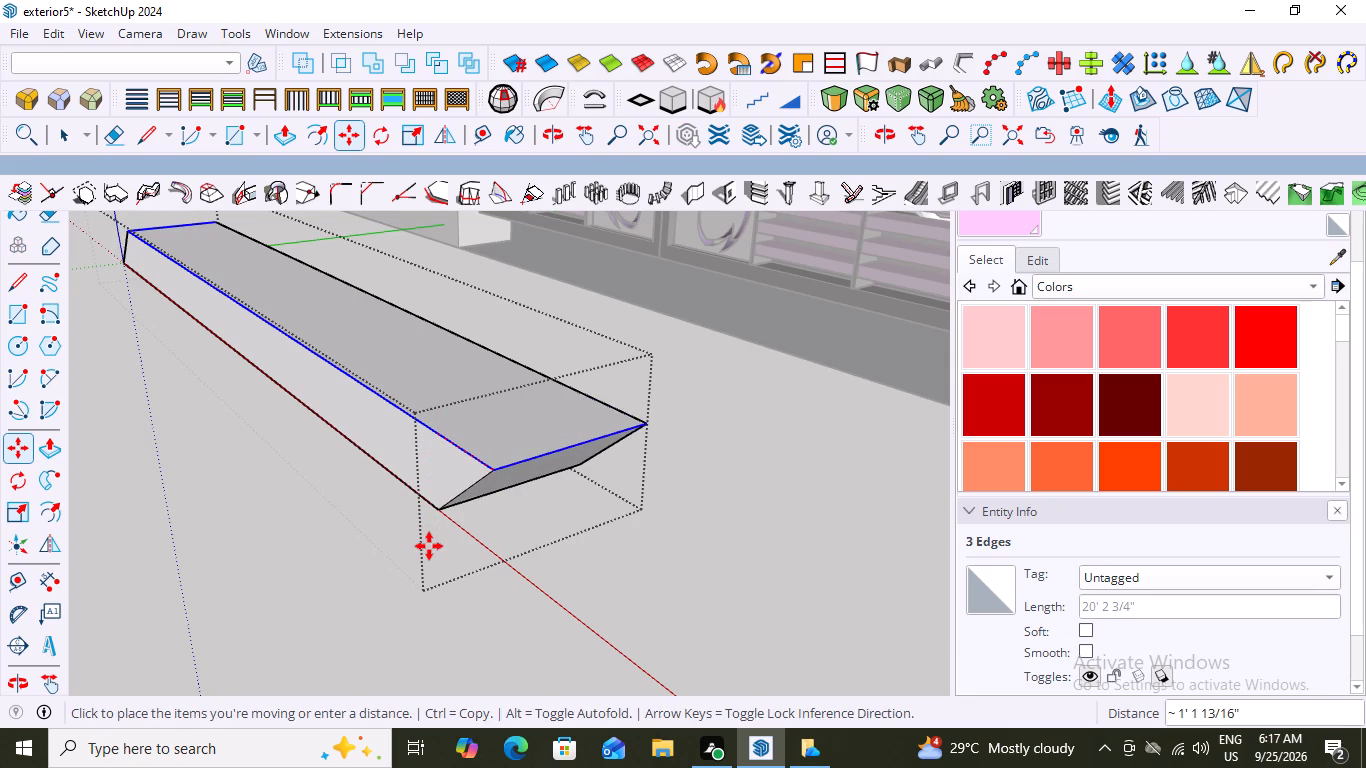
{"action": "left_click_drag", "start_coordinate": [429, 546], "coordinate": [460, 529]}
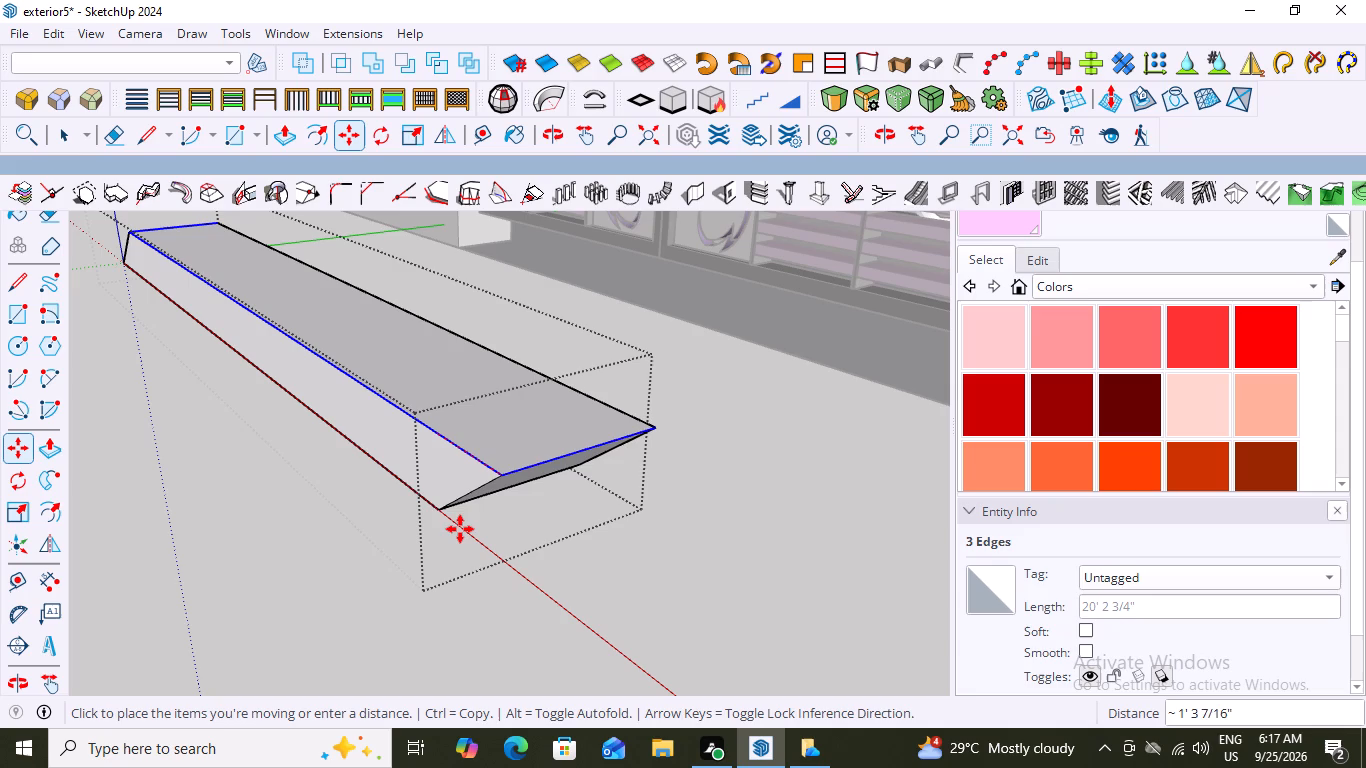
{"action": "left_click_drag", "start_coordinate": [460, 529], "coordinate": [413, 421]}
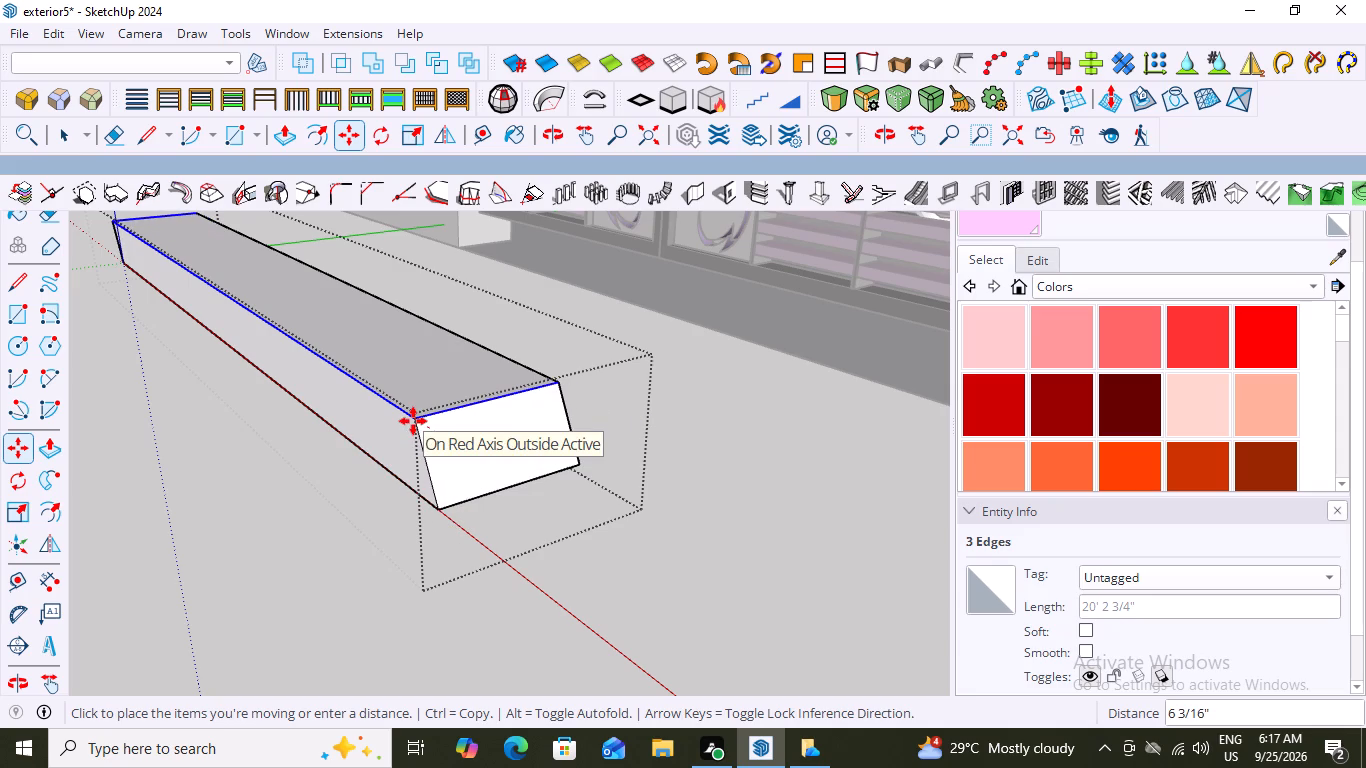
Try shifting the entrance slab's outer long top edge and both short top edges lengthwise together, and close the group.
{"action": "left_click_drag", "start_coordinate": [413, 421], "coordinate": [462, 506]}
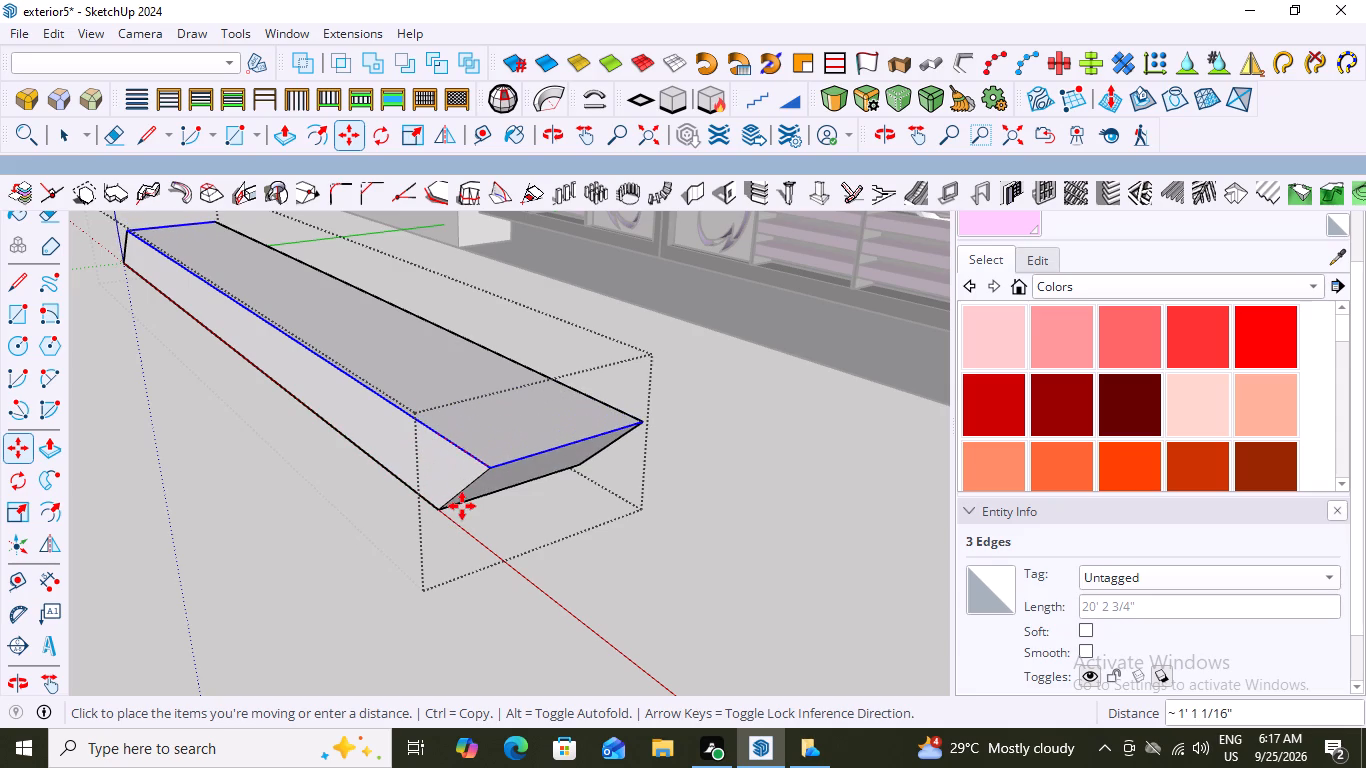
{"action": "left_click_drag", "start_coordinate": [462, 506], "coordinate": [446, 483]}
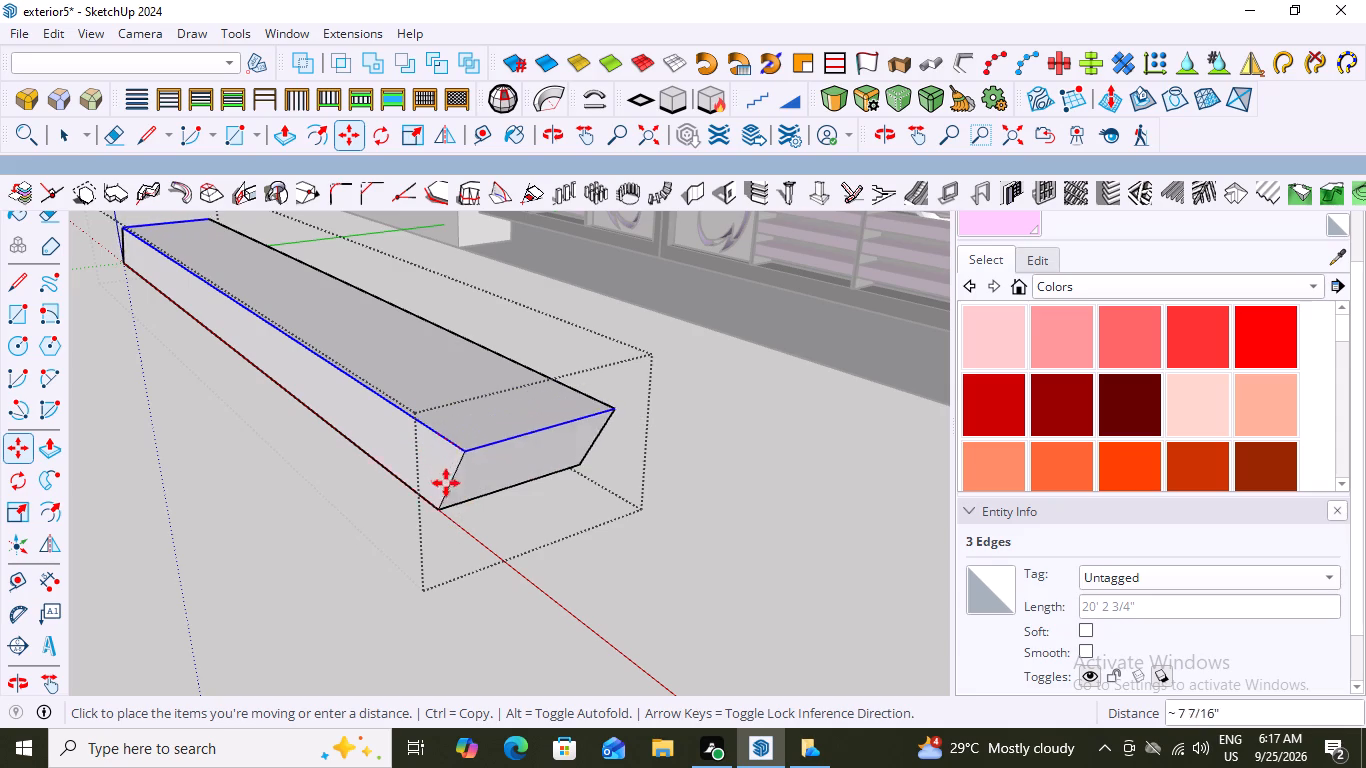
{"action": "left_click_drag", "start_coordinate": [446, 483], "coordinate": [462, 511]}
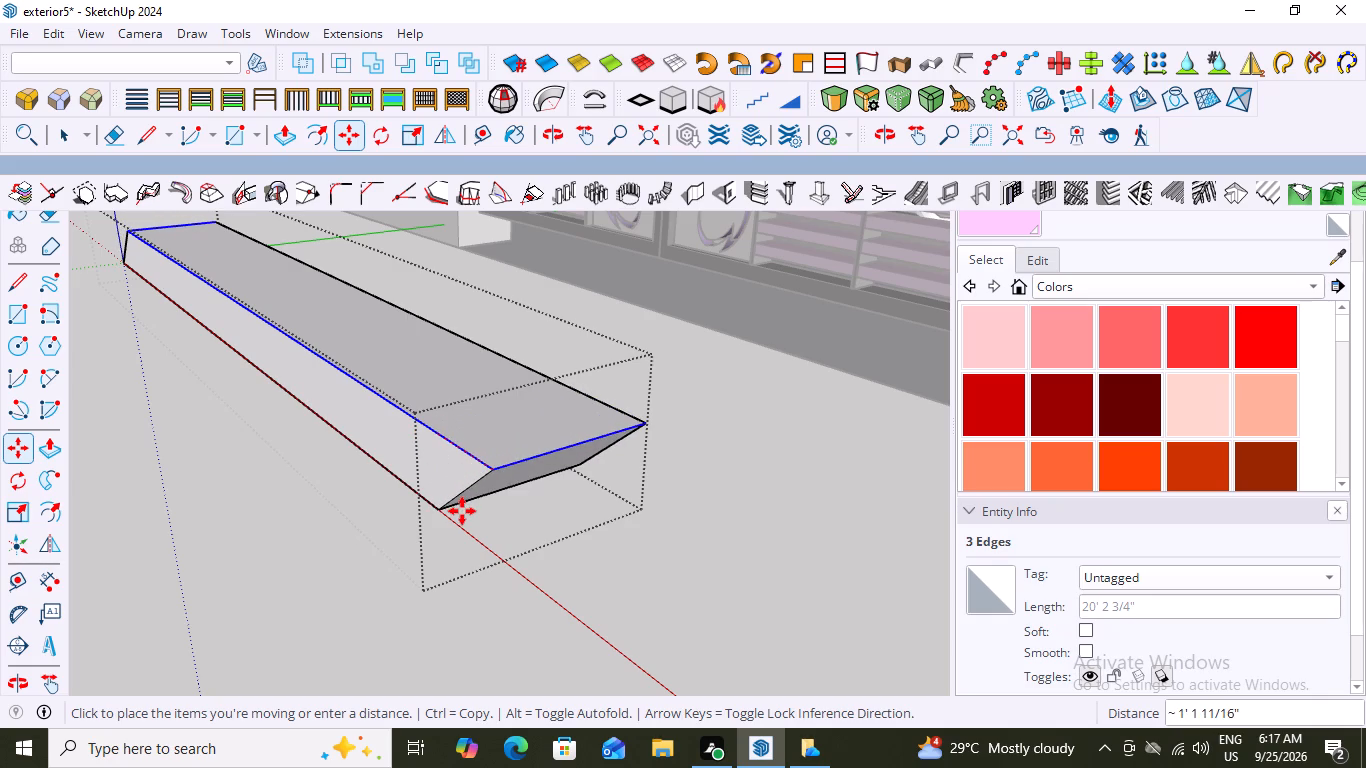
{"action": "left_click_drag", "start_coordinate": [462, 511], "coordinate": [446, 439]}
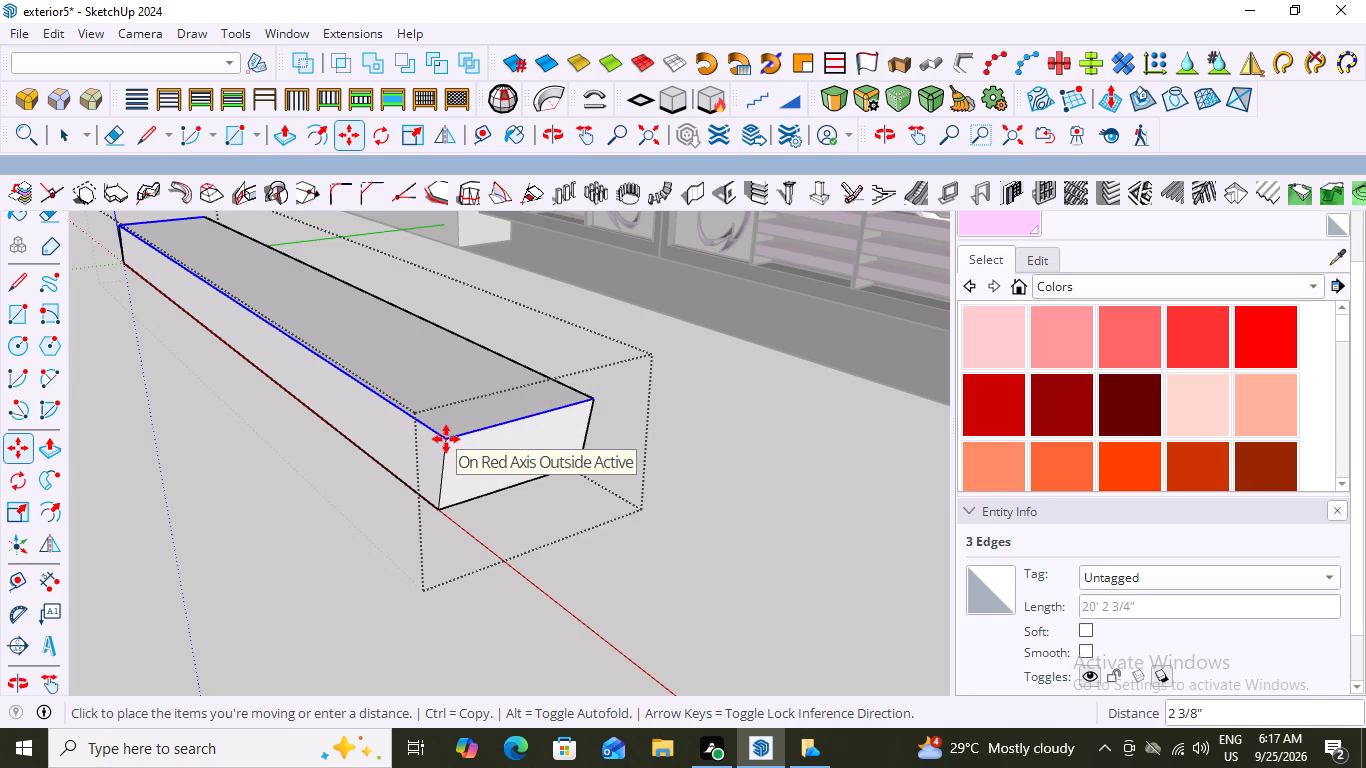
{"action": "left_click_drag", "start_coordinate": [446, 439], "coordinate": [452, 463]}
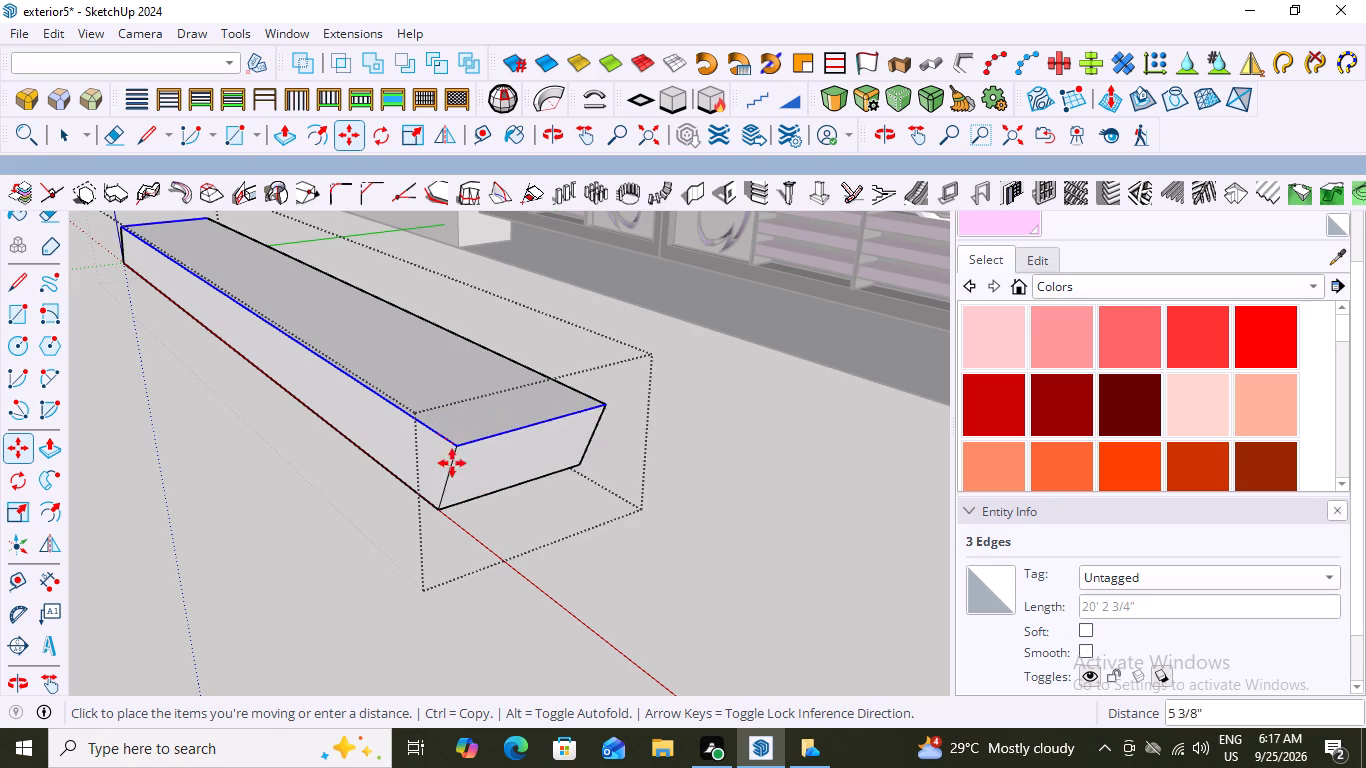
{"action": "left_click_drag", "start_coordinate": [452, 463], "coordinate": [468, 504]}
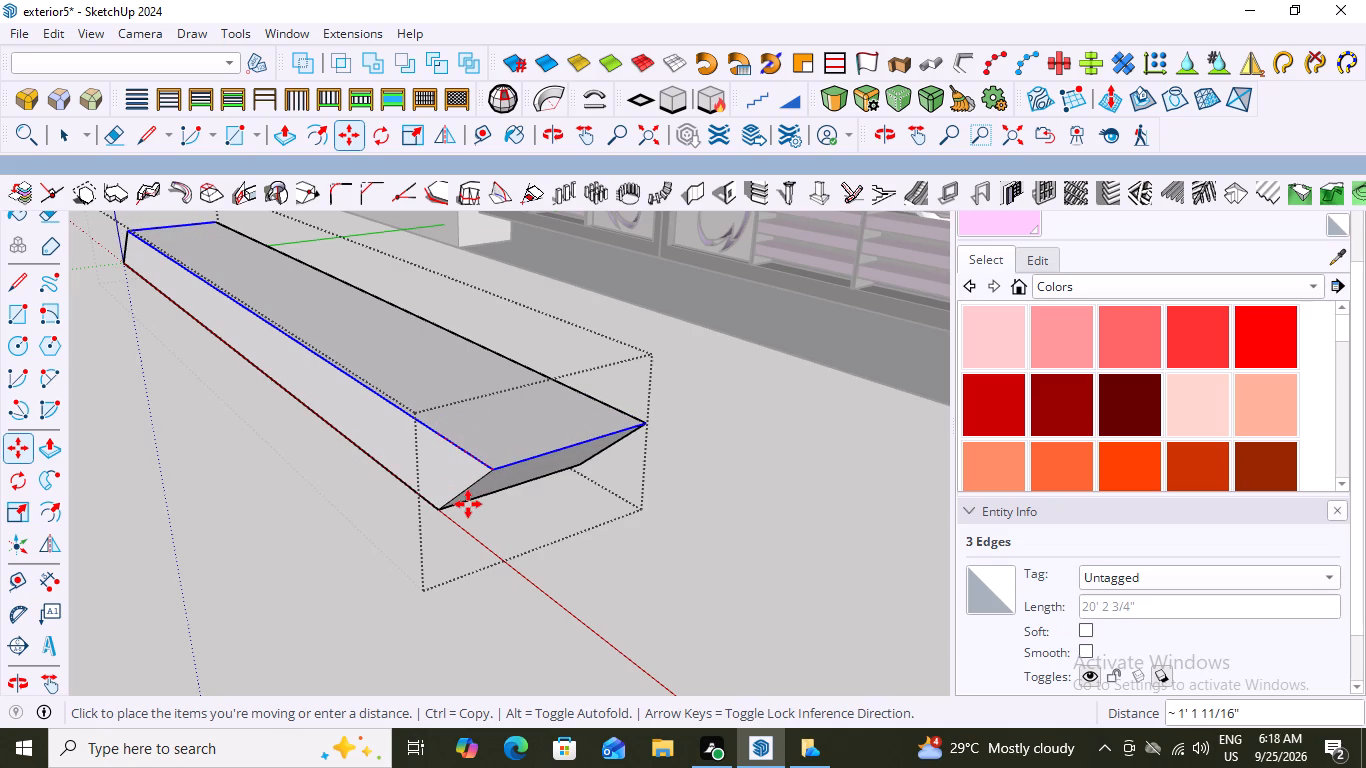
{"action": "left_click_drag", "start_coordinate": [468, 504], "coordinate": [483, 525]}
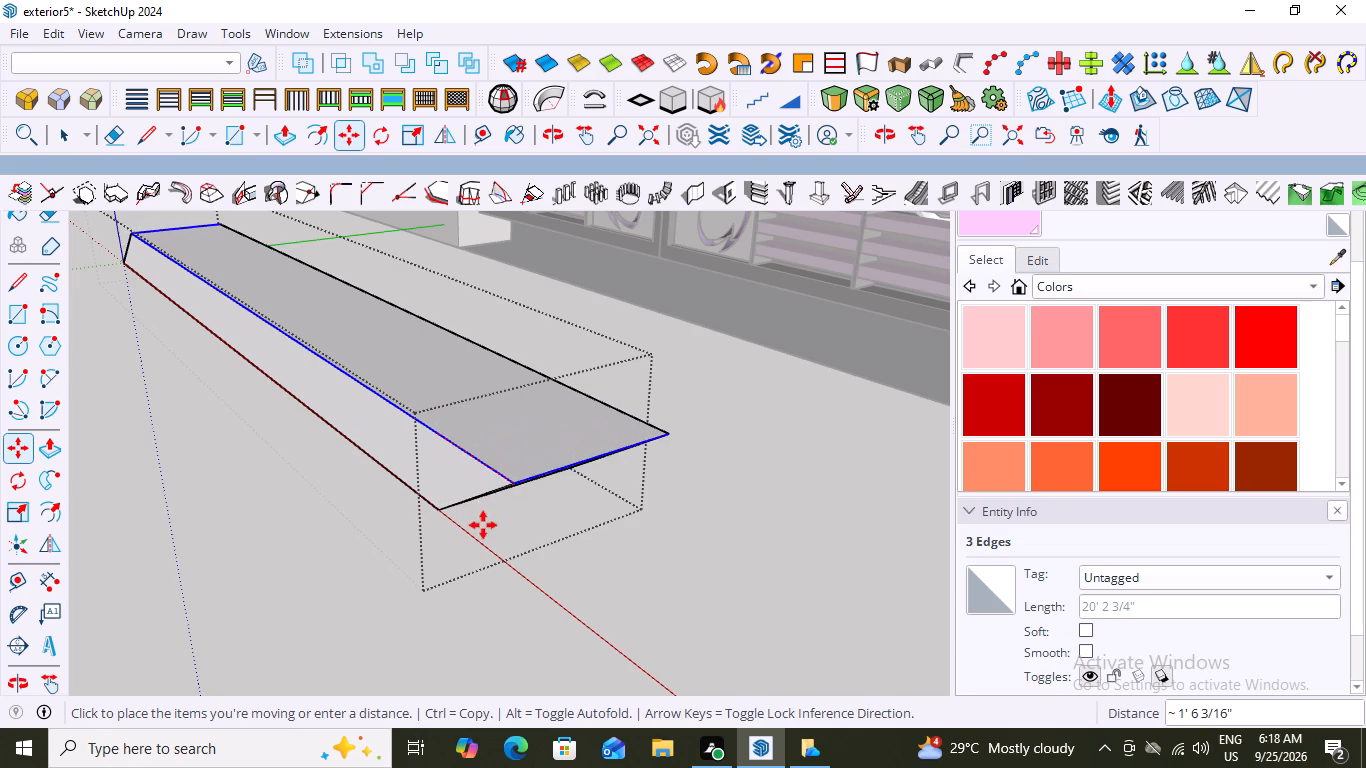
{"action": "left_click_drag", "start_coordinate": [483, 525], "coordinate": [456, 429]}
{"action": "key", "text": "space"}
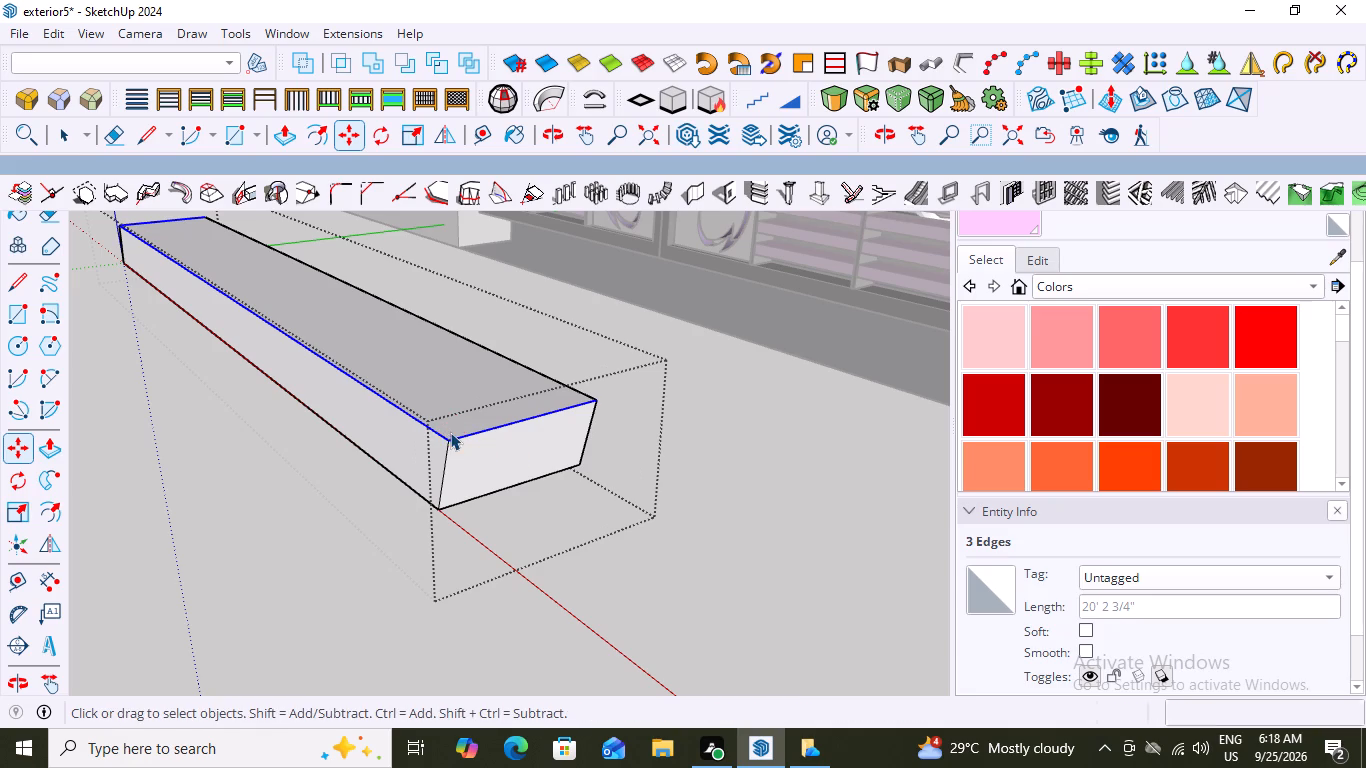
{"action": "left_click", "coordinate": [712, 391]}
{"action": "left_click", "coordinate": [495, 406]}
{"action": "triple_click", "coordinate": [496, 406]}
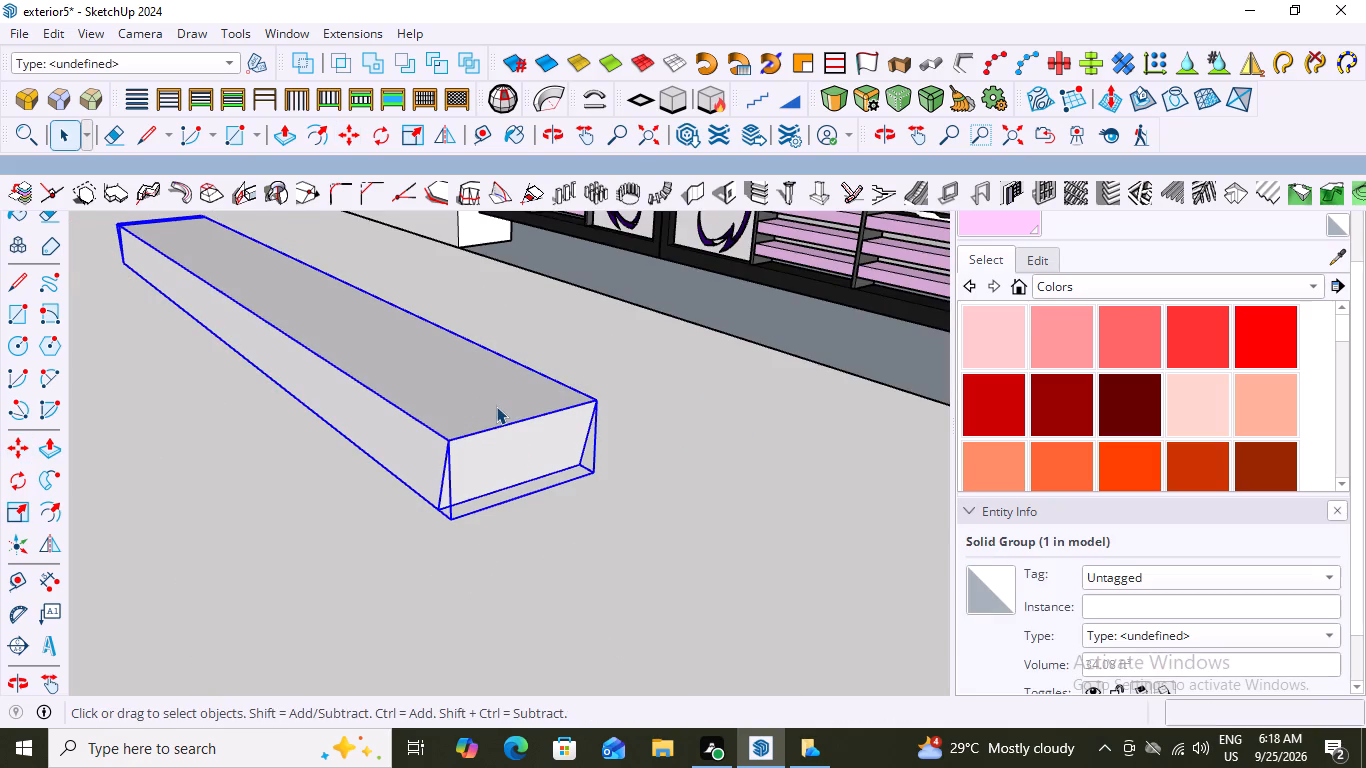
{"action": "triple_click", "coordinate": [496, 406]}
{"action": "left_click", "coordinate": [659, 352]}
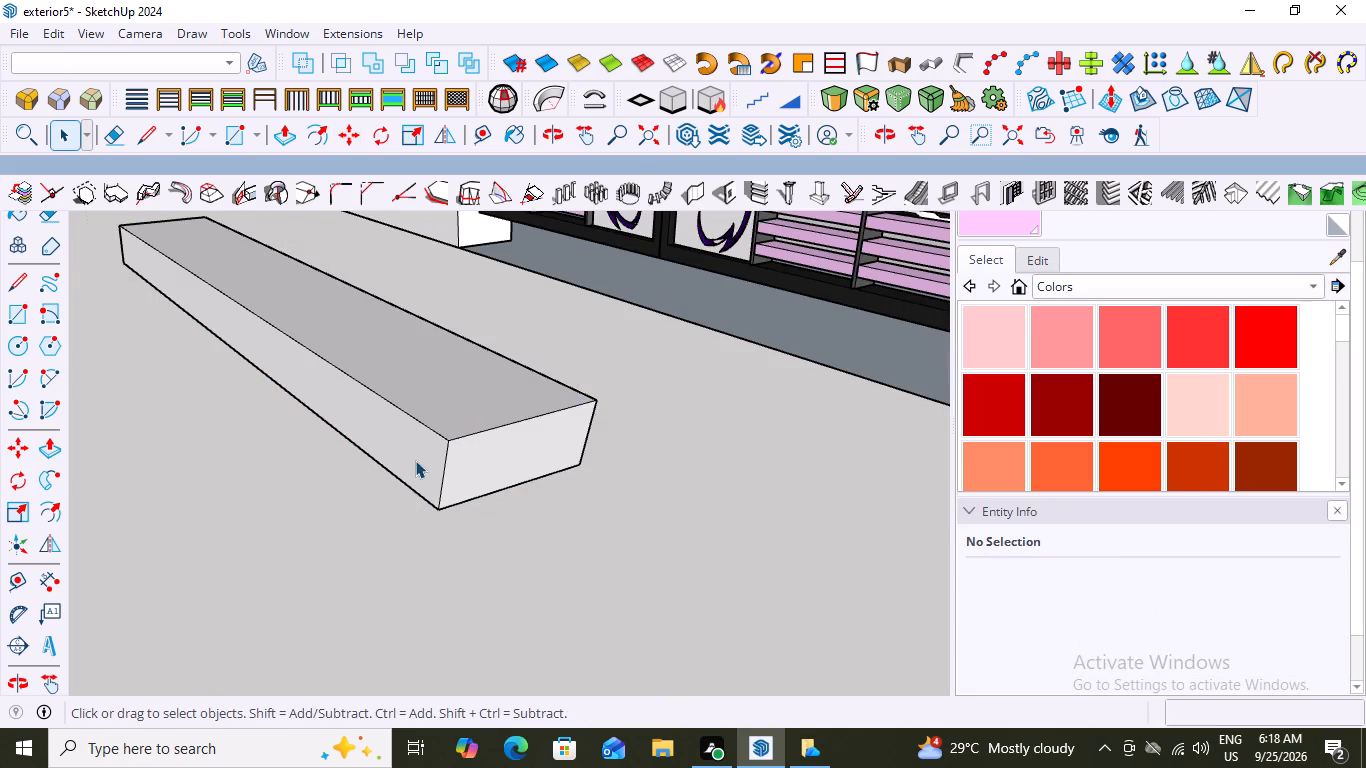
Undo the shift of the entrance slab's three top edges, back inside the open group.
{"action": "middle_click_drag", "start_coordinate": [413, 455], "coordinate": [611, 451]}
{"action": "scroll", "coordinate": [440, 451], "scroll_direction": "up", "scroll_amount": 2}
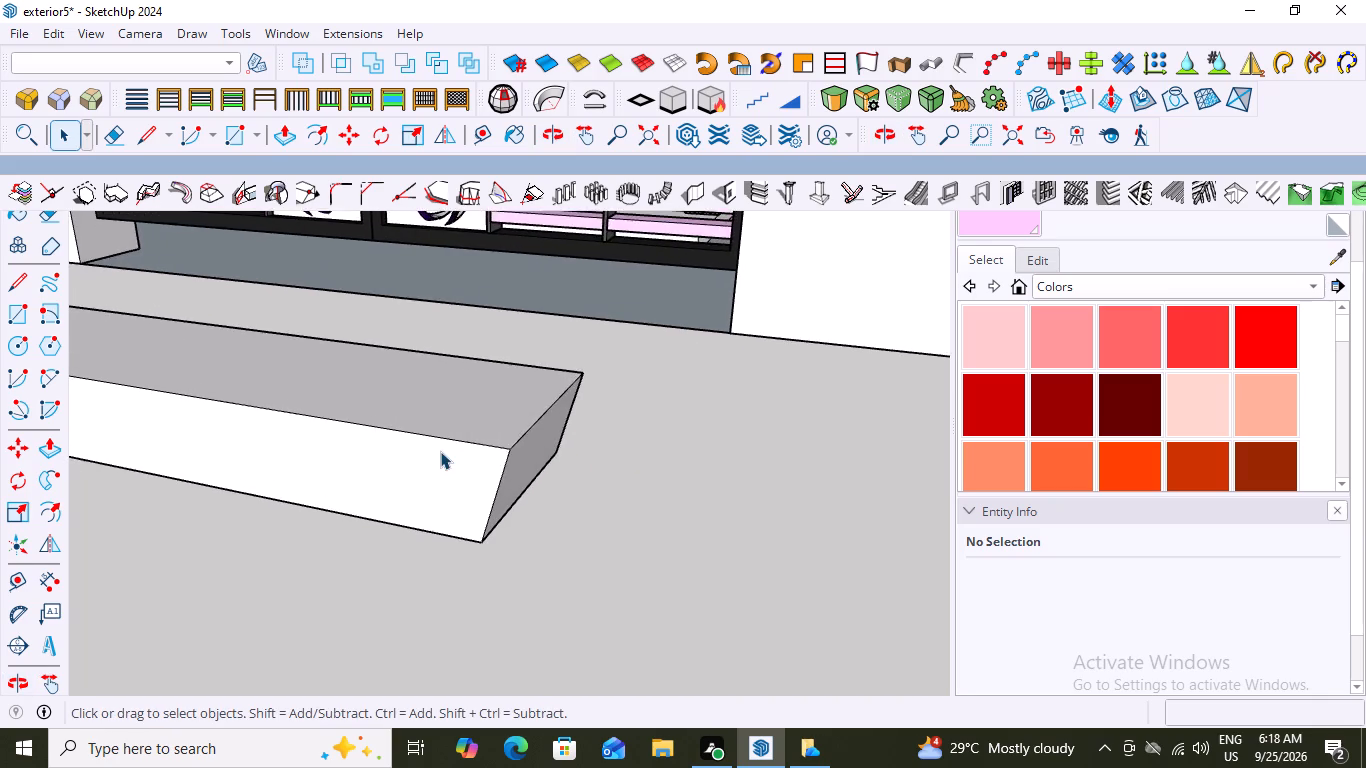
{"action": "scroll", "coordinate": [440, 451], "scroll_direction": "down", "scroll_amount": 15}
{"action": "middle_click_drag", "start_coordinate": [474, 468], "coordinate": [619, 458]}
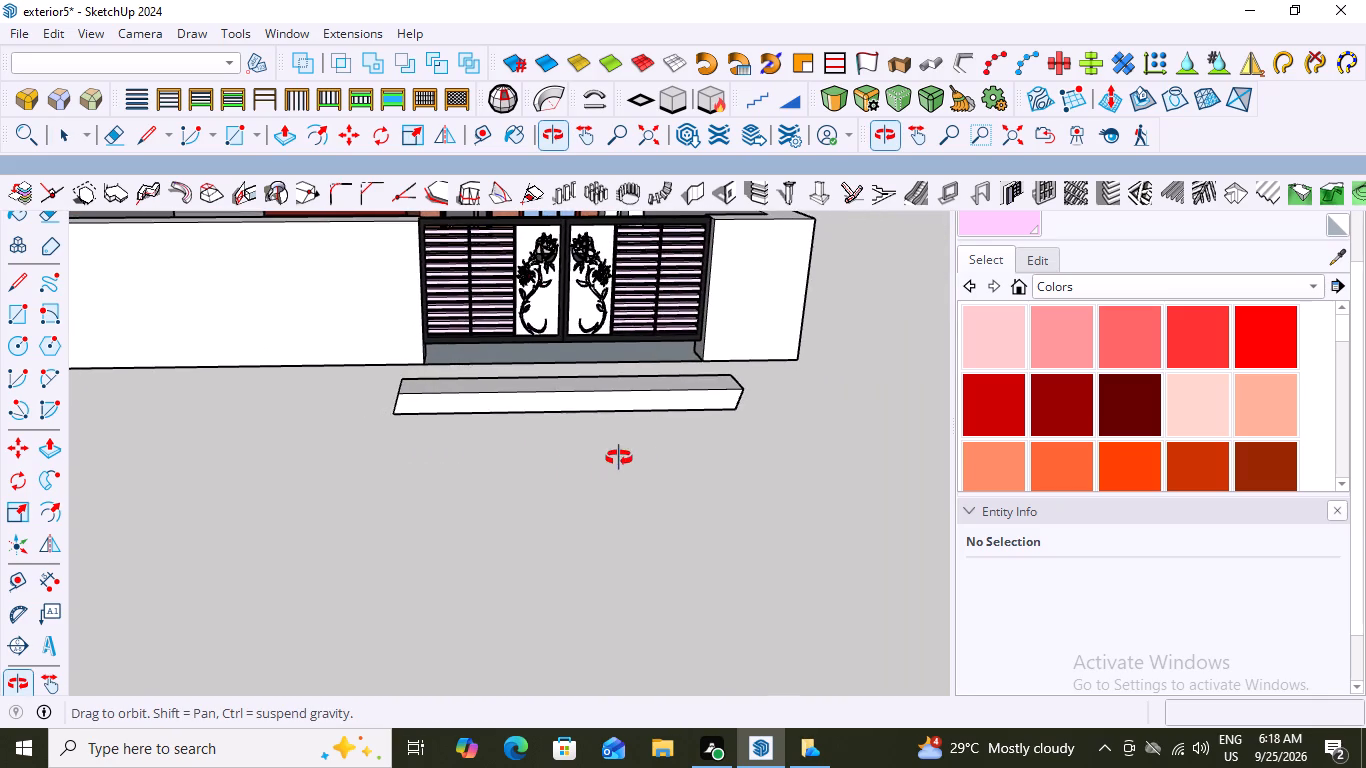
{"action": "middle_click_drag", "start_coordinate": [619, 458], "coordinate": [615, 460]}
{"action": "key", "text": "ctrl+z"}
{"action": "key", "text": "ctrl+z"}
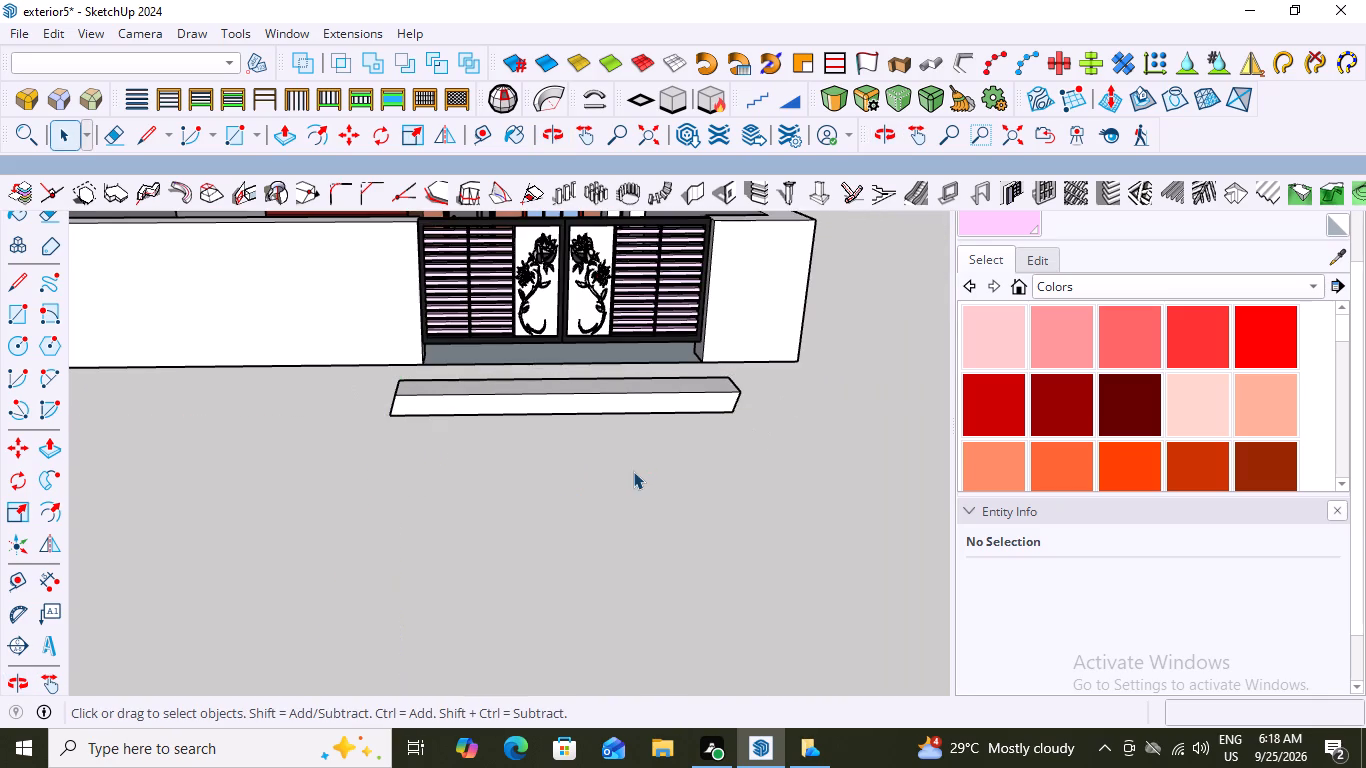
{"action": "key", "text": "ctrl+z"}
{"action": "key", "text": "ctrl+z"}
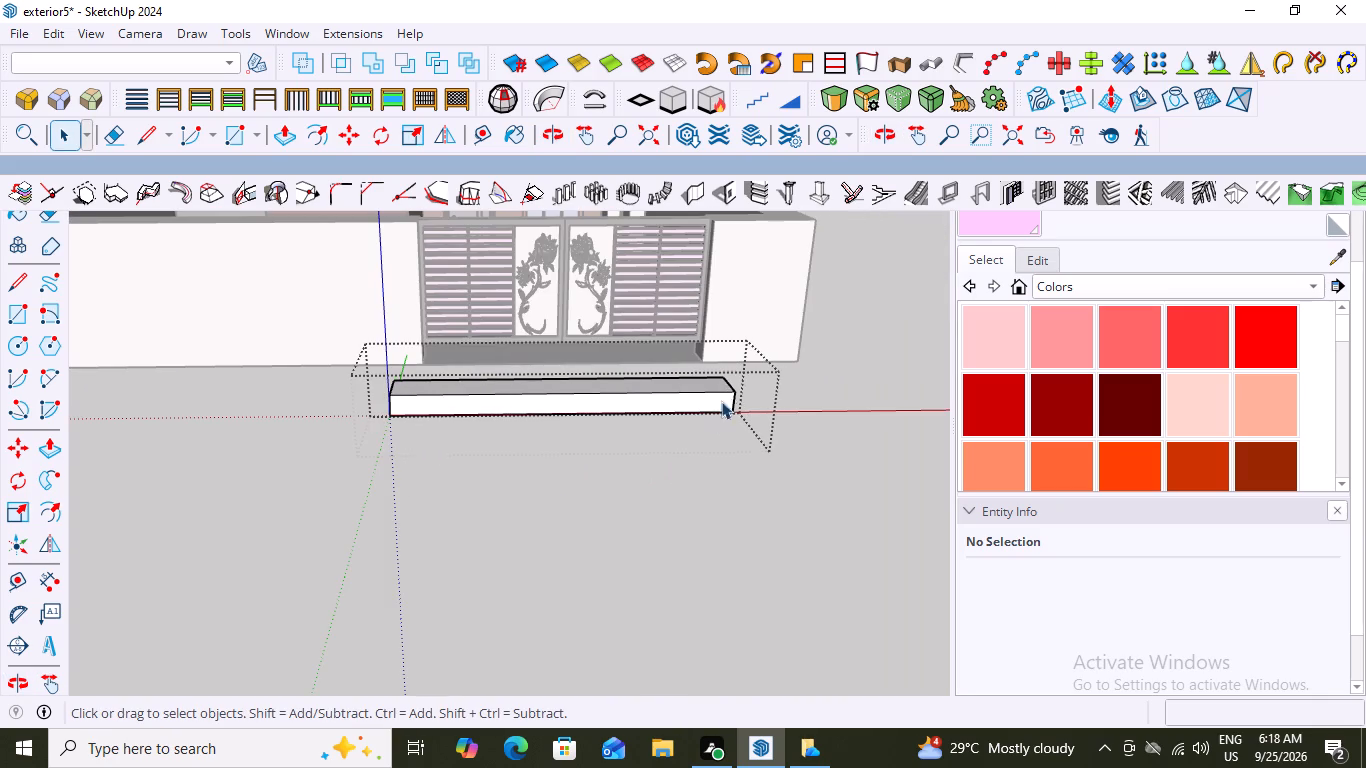
Move one end's short top edge and adjoining outer vertical edge lengthwise outward by about 1 11/16".
{"action": "scroll", "coordinate": [729, 380], "scroll_direction": "up", "scroll_amount": 9}
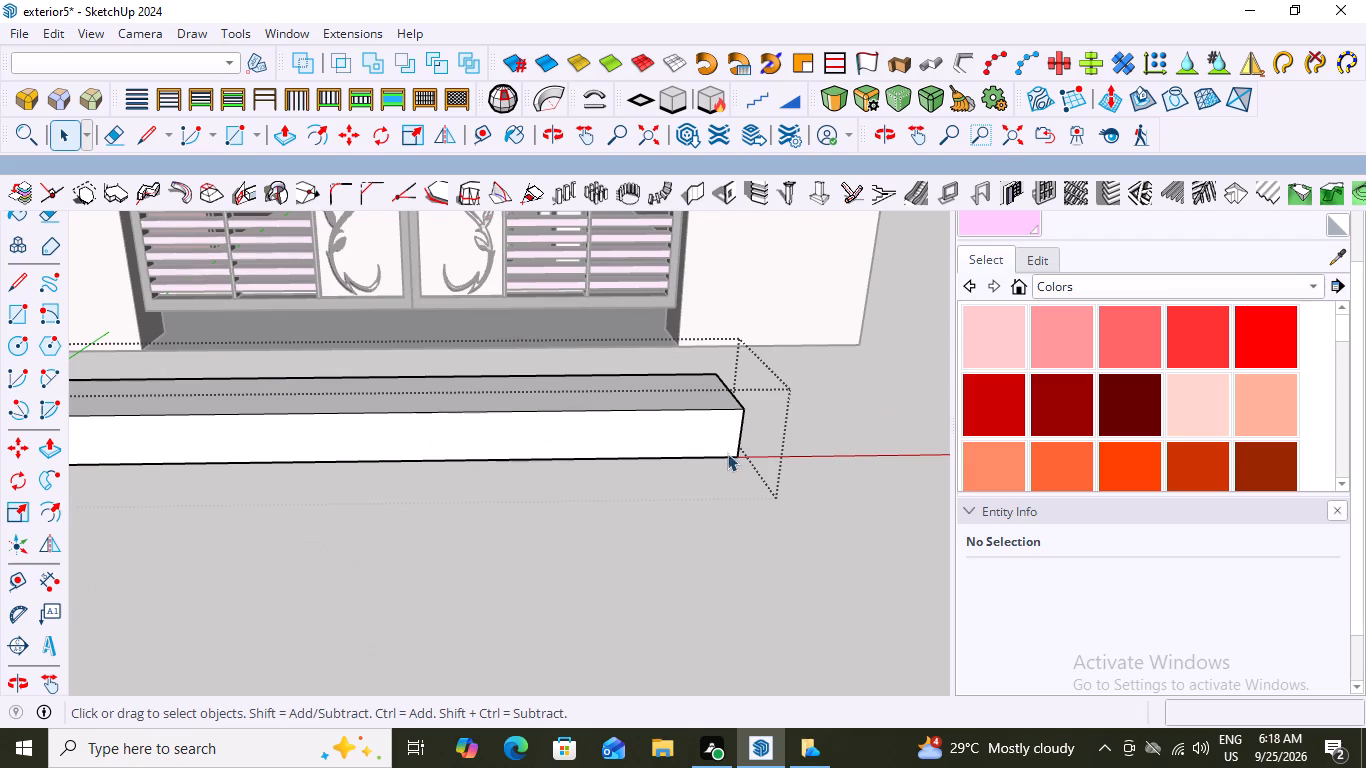
{"action": "scroll", "coordinate": [755, 409], "scroll_direction": "up", "scroll_amount": 6}
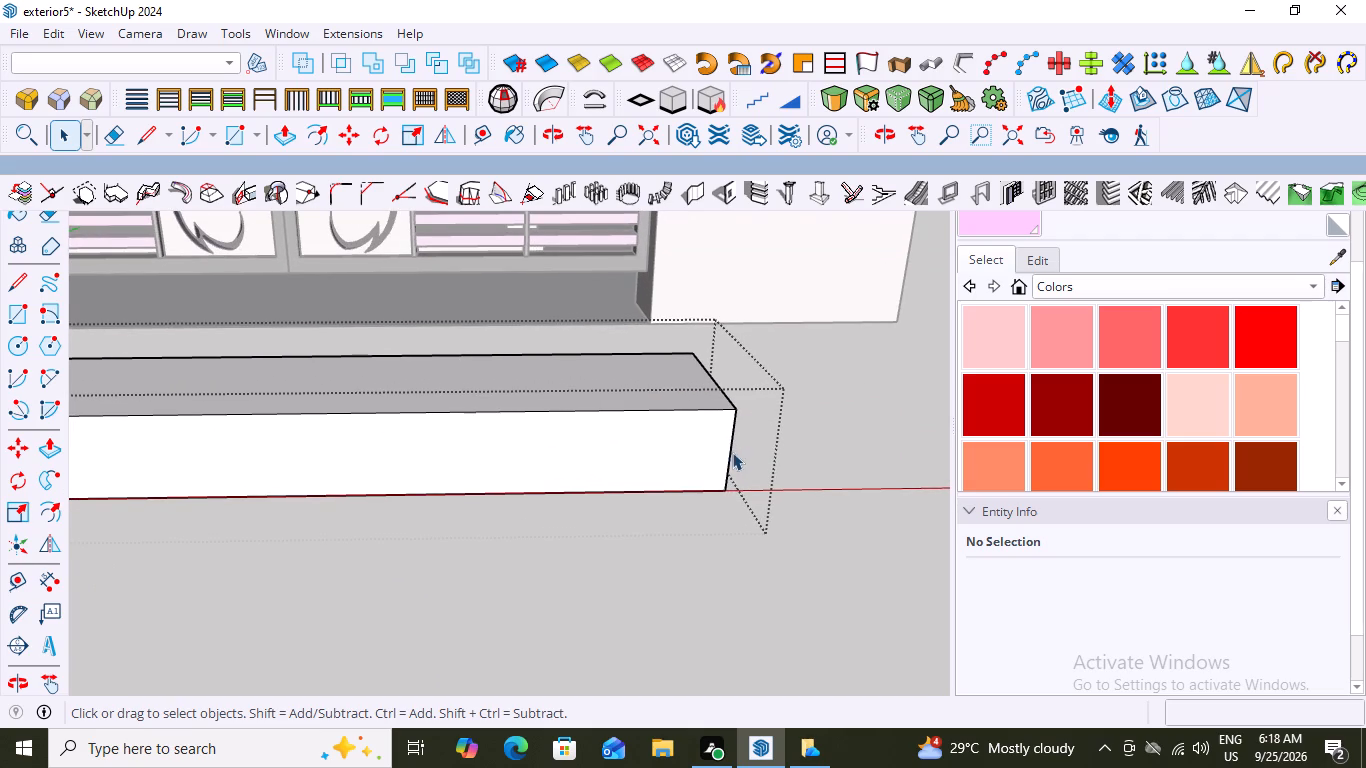
{"action": "left_click", "coordinate": [729, 445]}
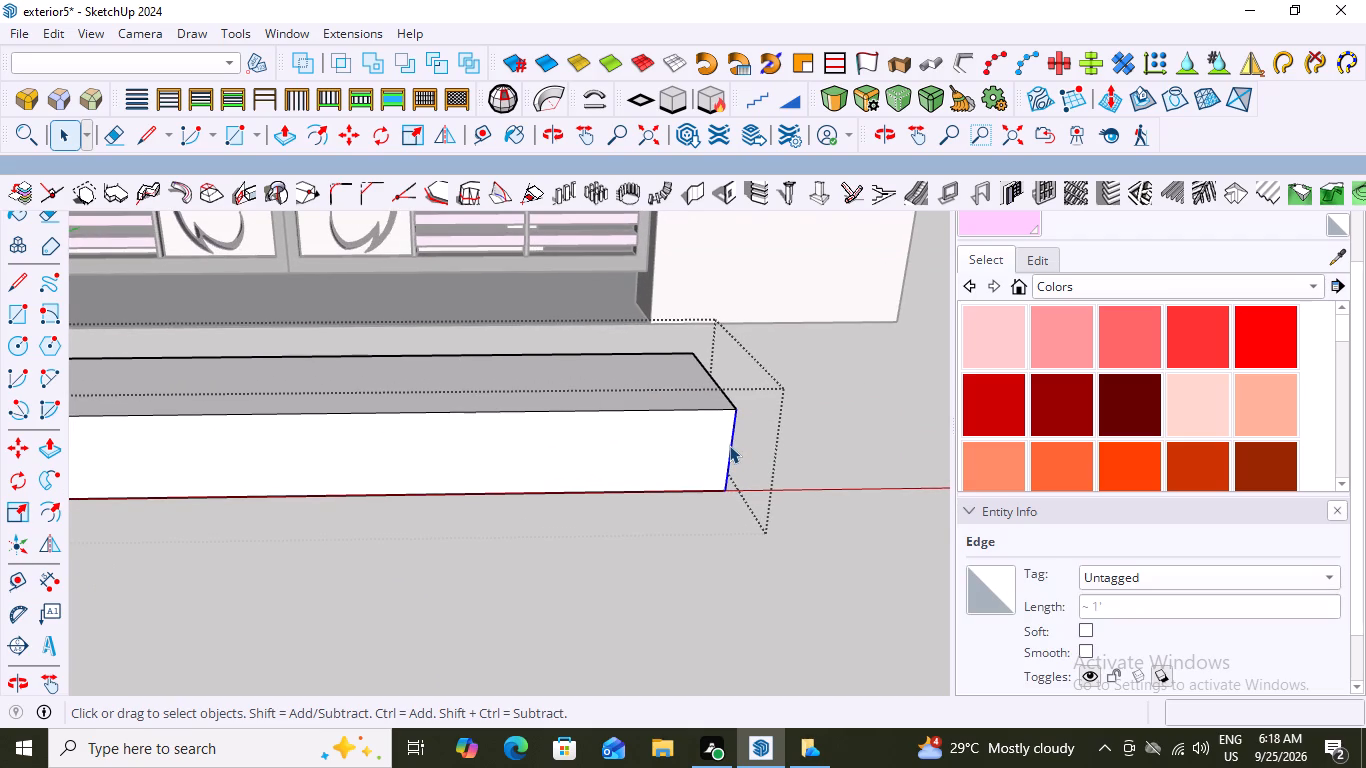
{"action": "left_click", "coordinate": [728, 395], "text": "shift"}
{"action": "key", "text": "m"}
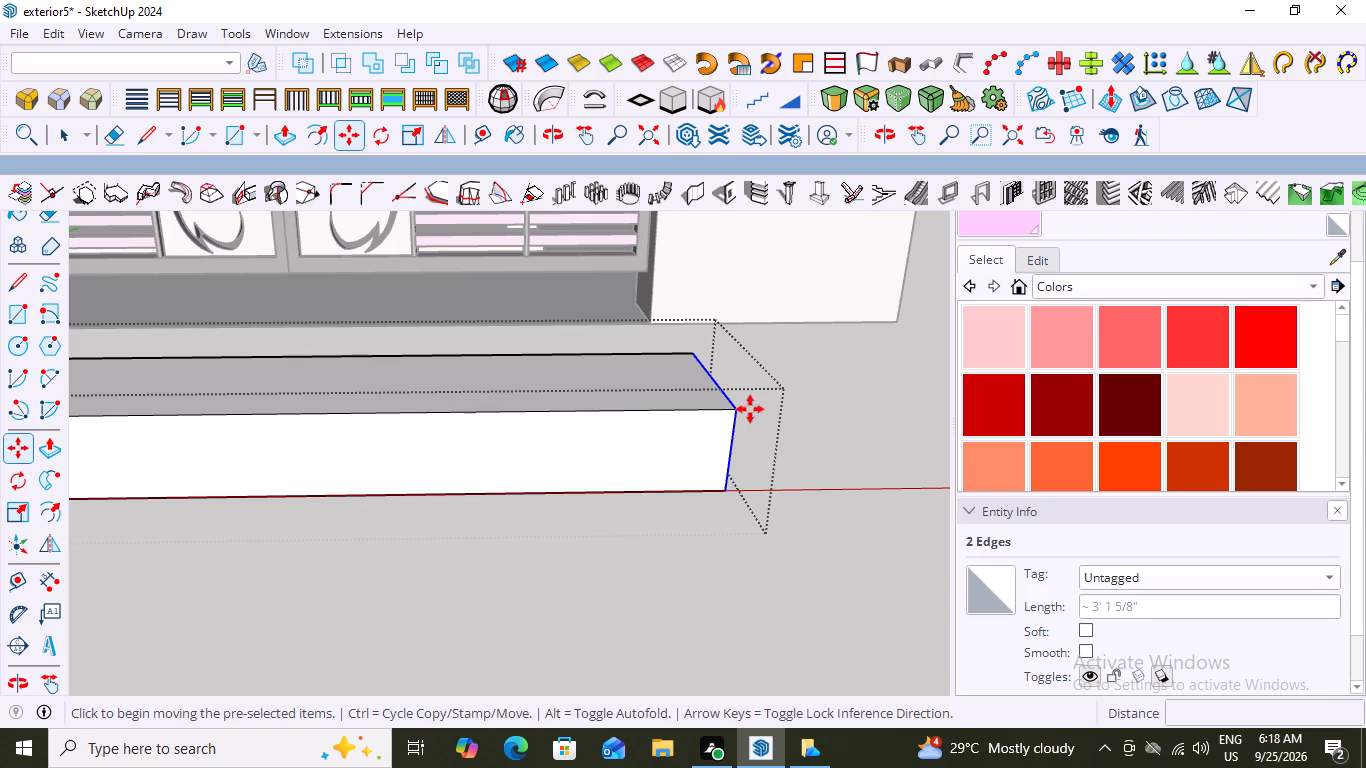
{"action": "left_click_drag", "start_coordinate": [734, 411], "coordinate": [728, 473]}
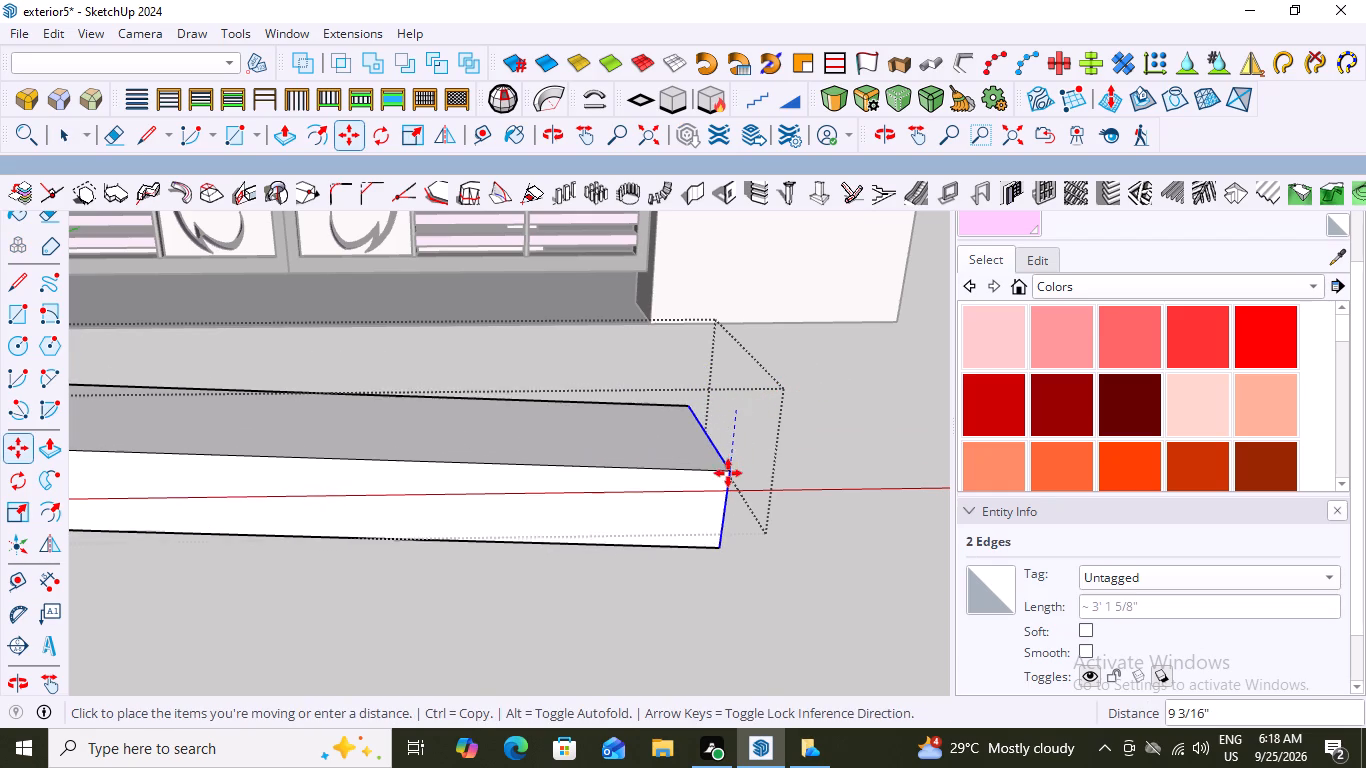
{"action": "left_click_drag", "start_coordinate": [728, 473], "coordinate": [749, 409]}
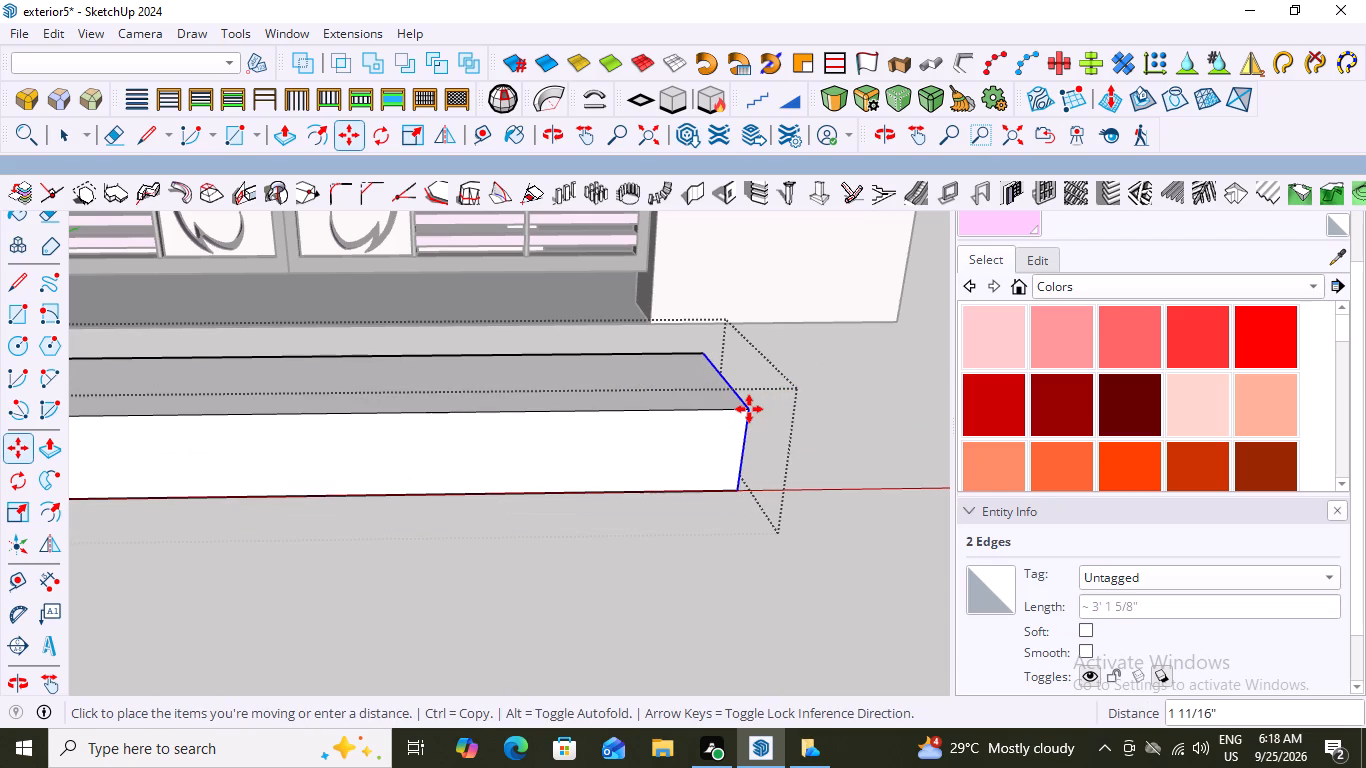
{"action": "key", "text": "Escape"}
{"action": "scroll", "coordinate": [749, 409], "scroll_direction": "down", "scroll_amount": 3}
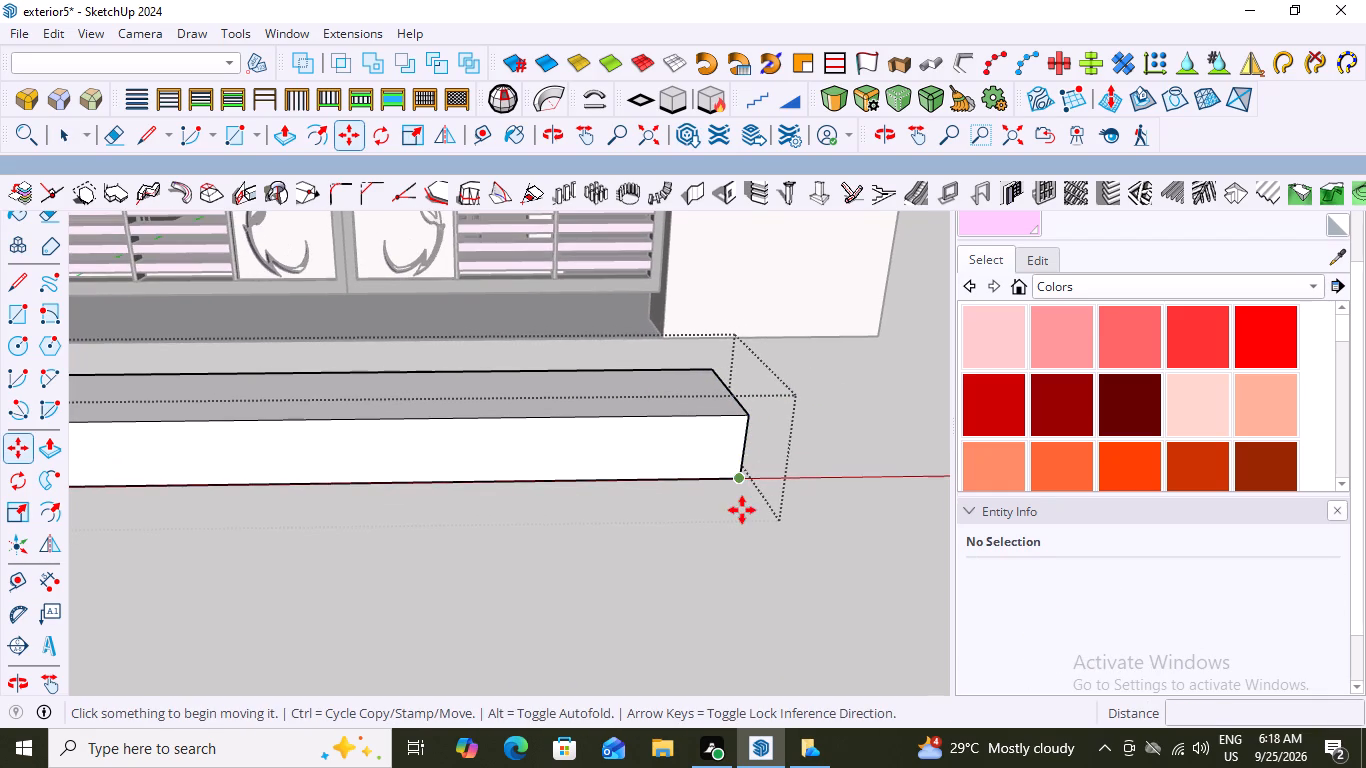
{"action": "scroll", "coordinate": [756, 444], "scroll_direction": "up", "scroll_amount": 3}
{"action": "key", "text": "space"}
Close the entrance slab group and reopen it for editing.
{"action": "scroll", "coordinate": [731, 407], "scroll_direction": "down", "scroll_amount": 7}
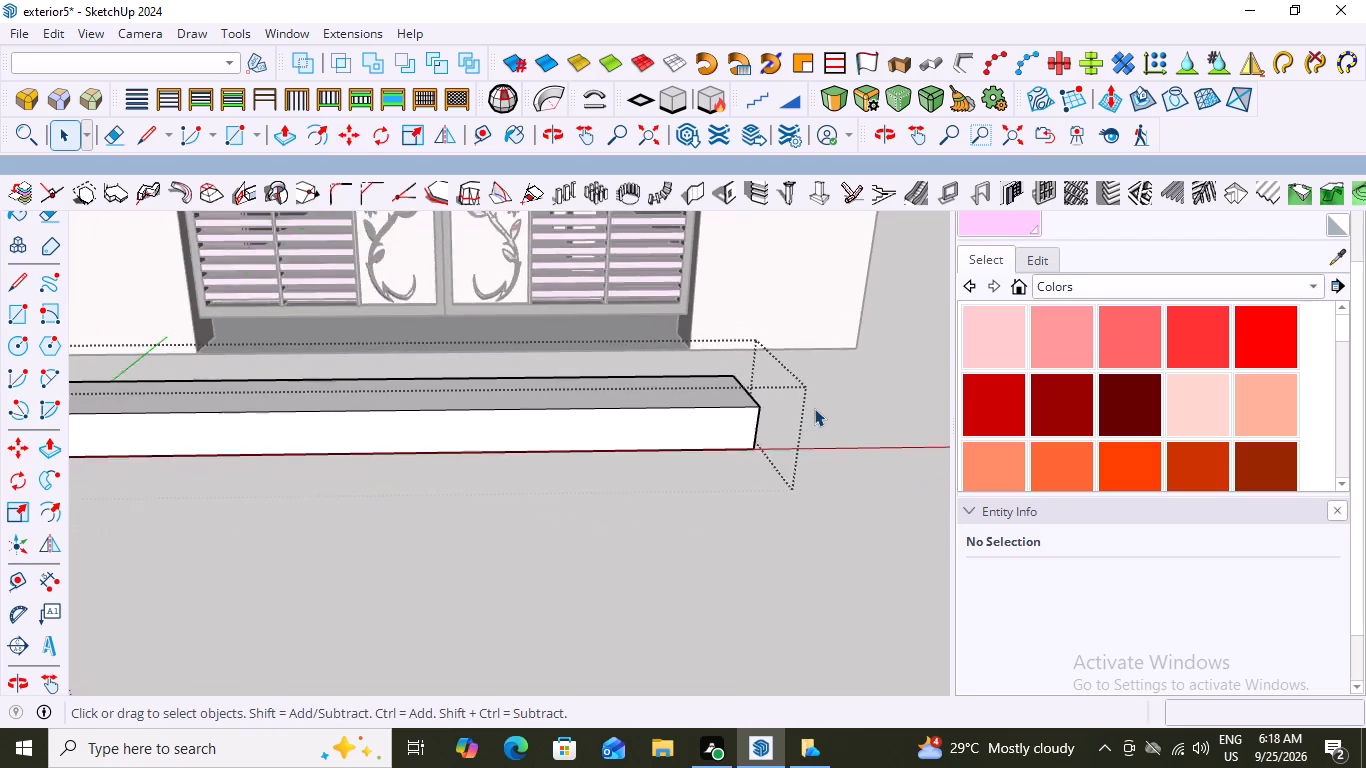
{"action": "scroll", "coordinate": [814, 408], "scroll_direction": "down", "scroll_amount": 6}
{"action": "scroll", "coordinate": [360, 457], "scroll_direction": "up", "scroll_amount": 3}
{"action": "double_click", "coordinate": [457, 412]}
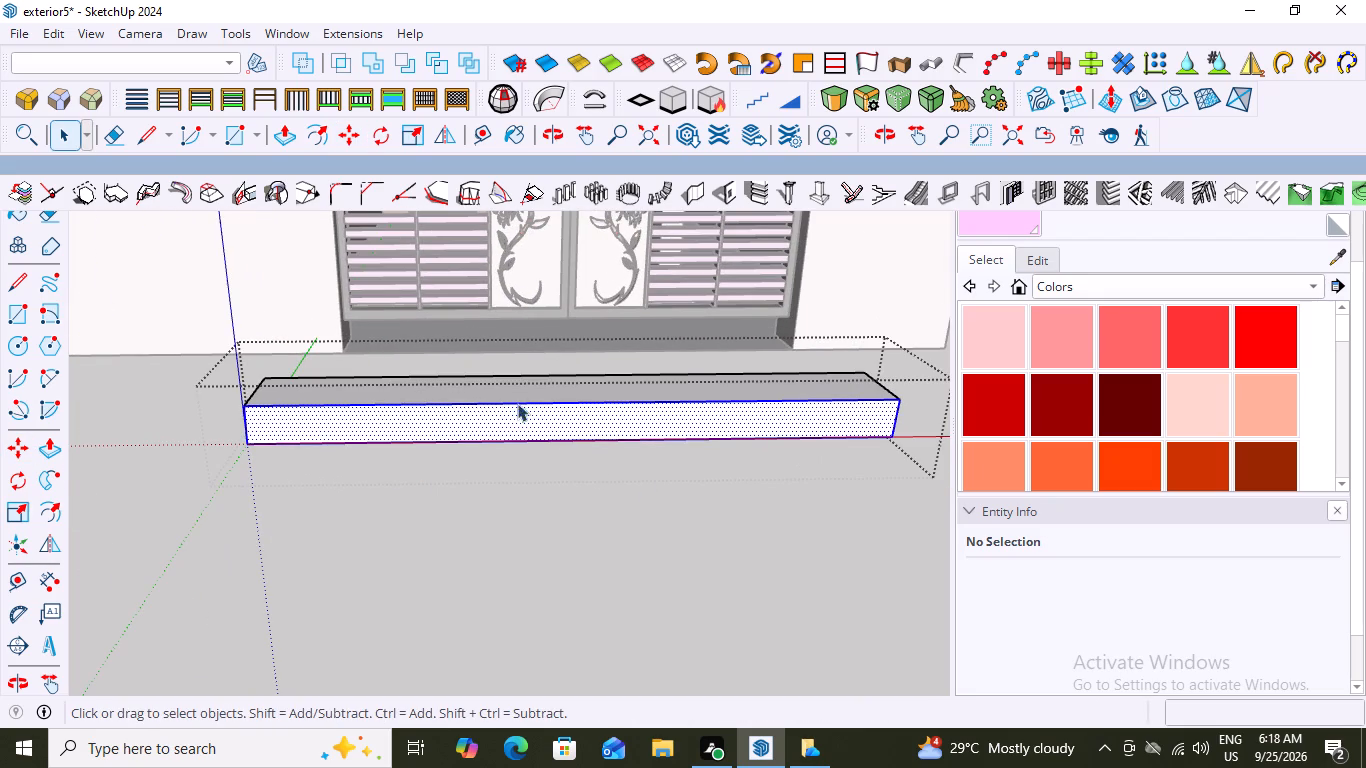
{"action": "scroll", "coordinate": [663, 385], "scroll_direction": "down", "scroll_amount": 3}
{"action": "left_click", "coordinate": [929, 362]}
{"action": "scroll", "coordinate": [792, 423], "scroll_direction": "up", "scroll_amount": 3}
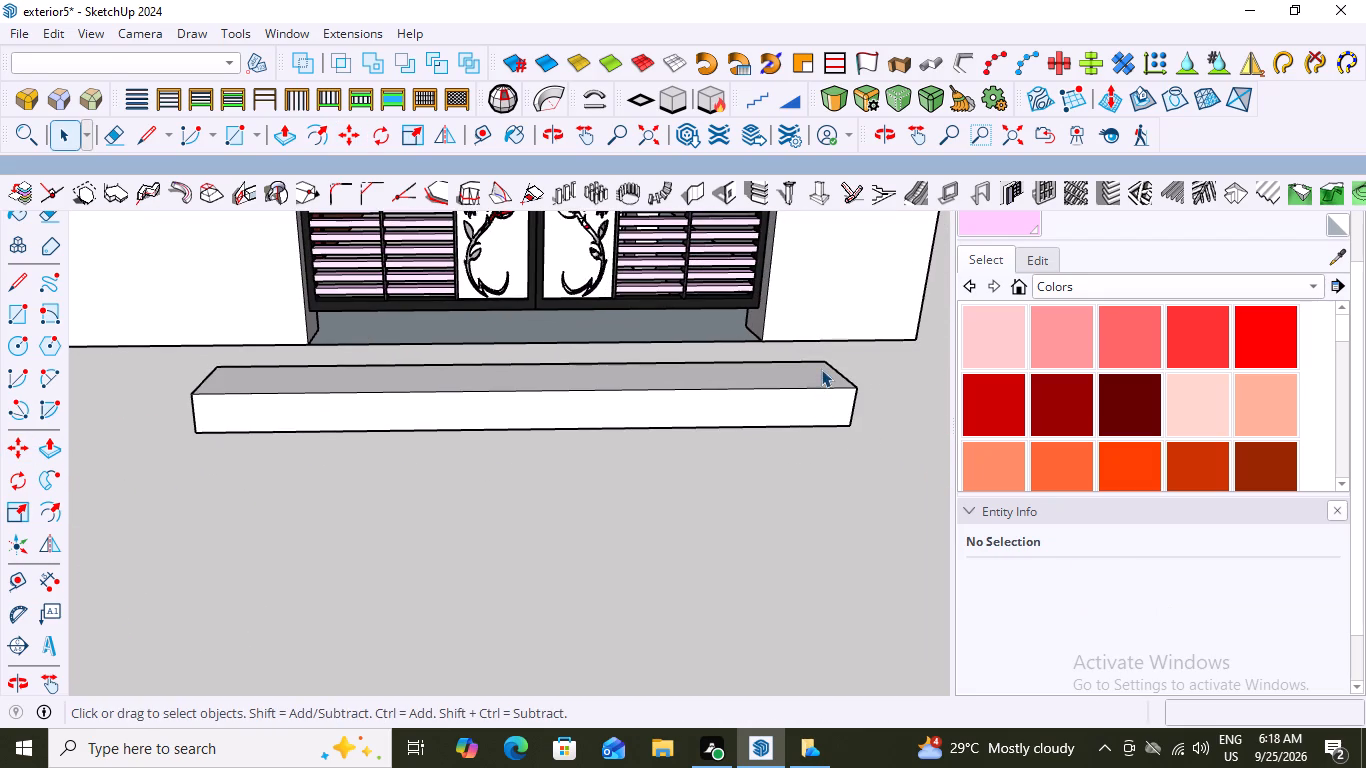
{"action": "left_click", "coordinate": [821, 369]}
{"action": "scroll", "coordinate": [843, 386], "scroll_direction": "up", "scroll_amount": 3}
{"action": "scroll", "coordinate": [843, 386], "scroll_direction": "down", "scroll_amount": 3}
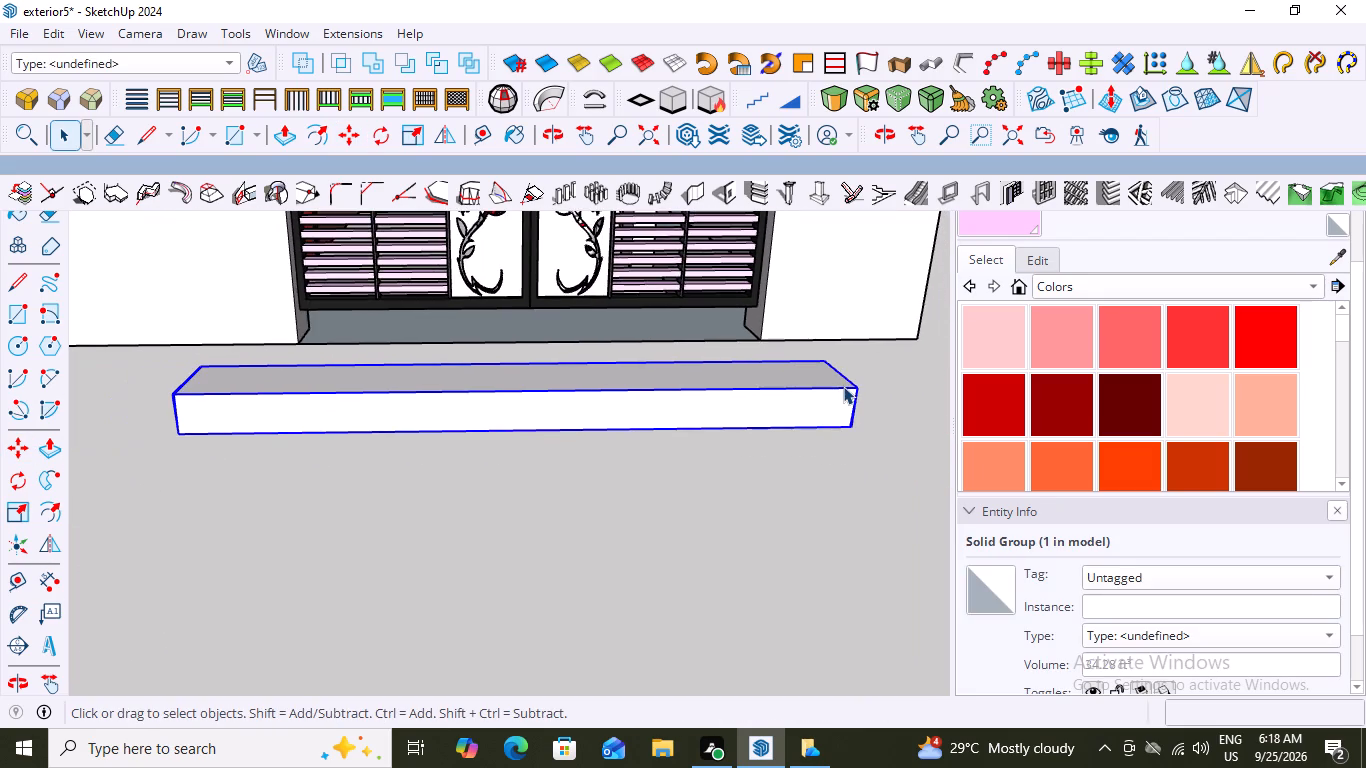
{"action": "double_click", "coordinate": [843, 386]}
Move the outer long edge of the slab's top face toward the outer bottom edge, starting from its end corner.
{"action": "scroll", "coordinate": [843, 386], "scroll_direction": "up", "scroll_amount": 5}
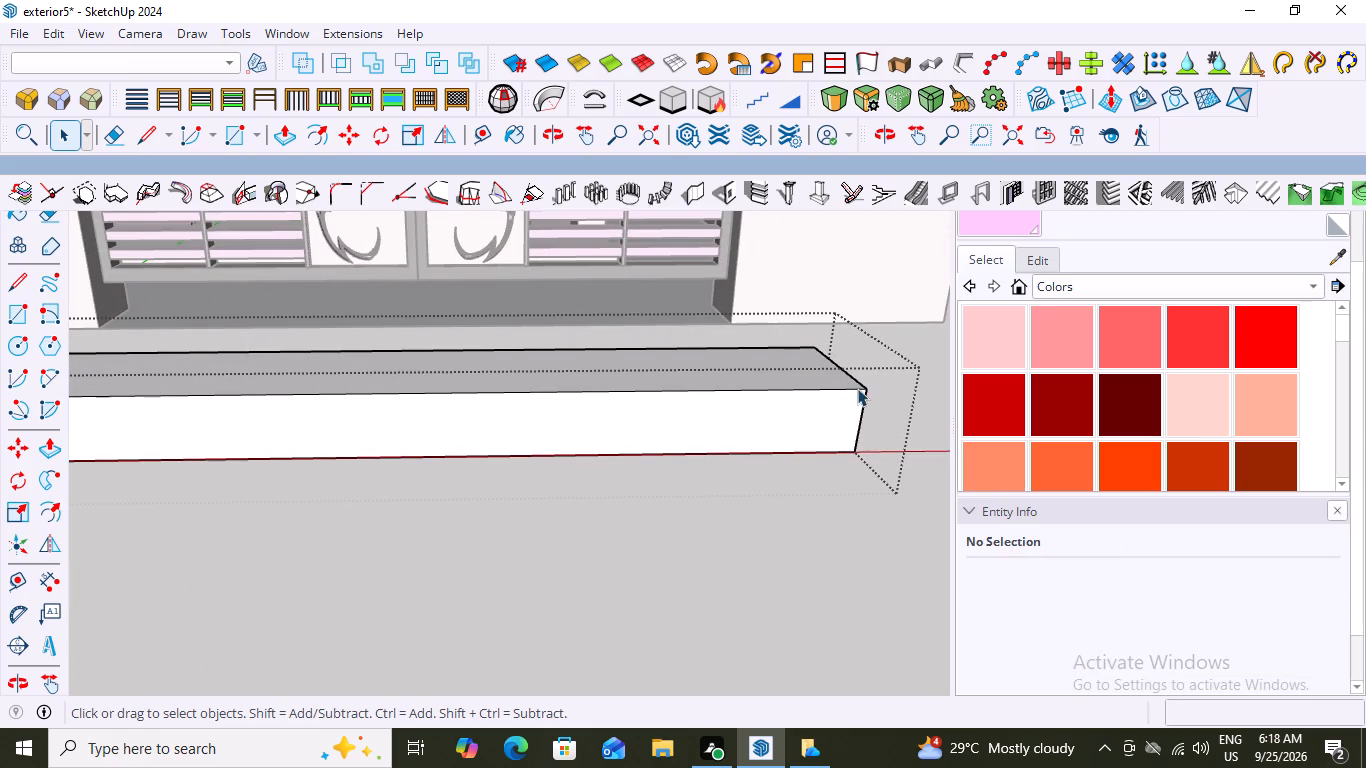
{"action": "scroll", "coordinate": [822, 375], "scroll_direction": "up", "scroll_amount": 3}
{"action": "middle_click_drag", "start_coordinate": [911, 363], "coordinate": [895, 367]}
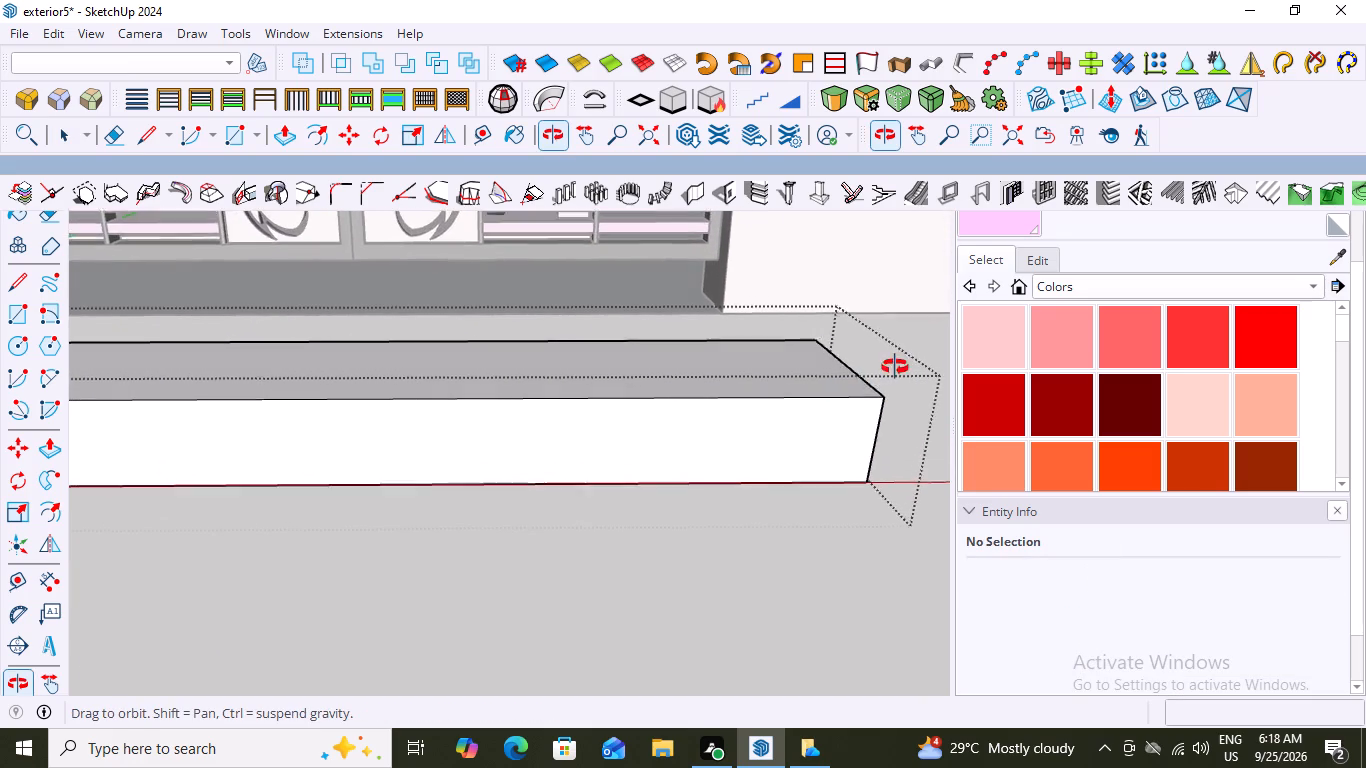
{"action": "middle_click_drag", "start_coordinate": [895, 367], "coordinate": [744, 363]}
{"action": "scroll", "coordinate": [744, 363], "scroll_direction": "down", "scroll_amount": 1}
{"action": "scroll", "coordinate": [785, 500], "scroll_direction": "up", "scroll_amount": 1}
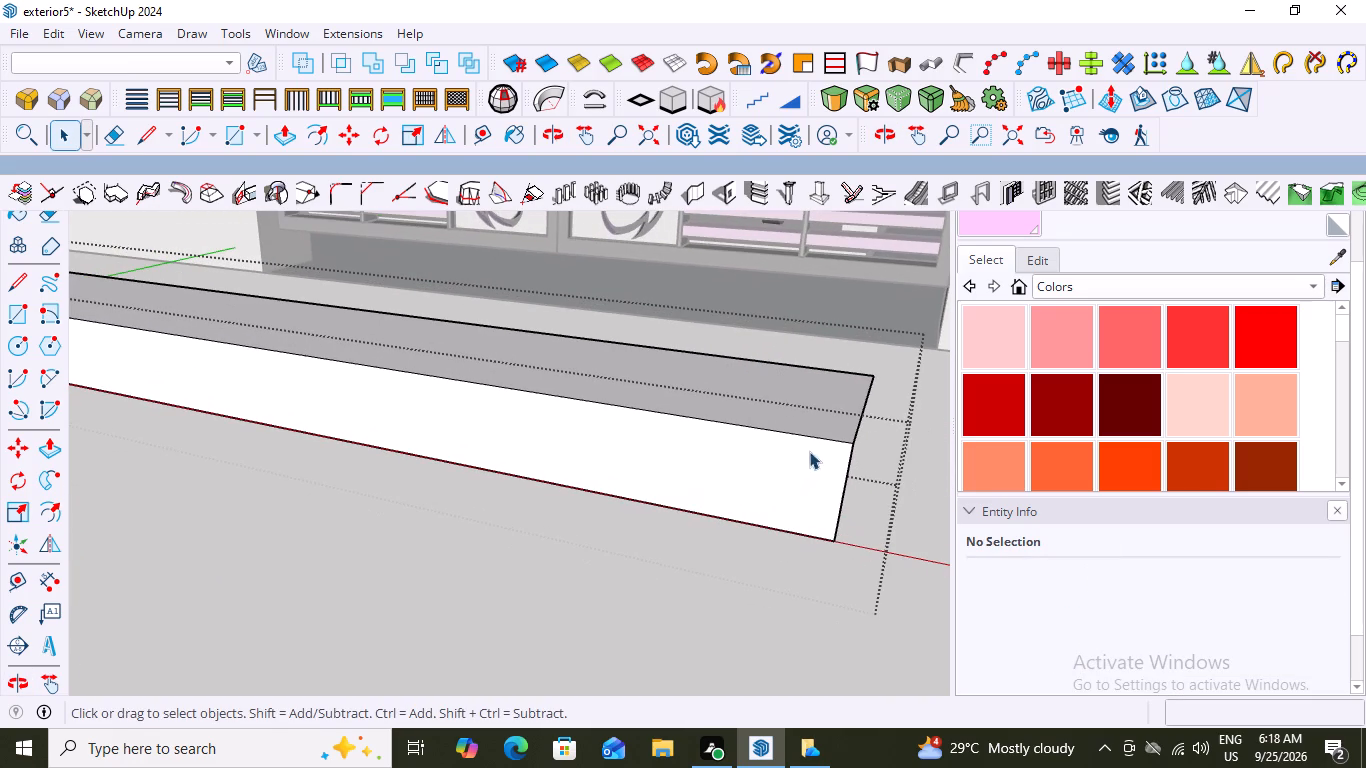
{"action": "left_click", "coordinate": [826, 438]}
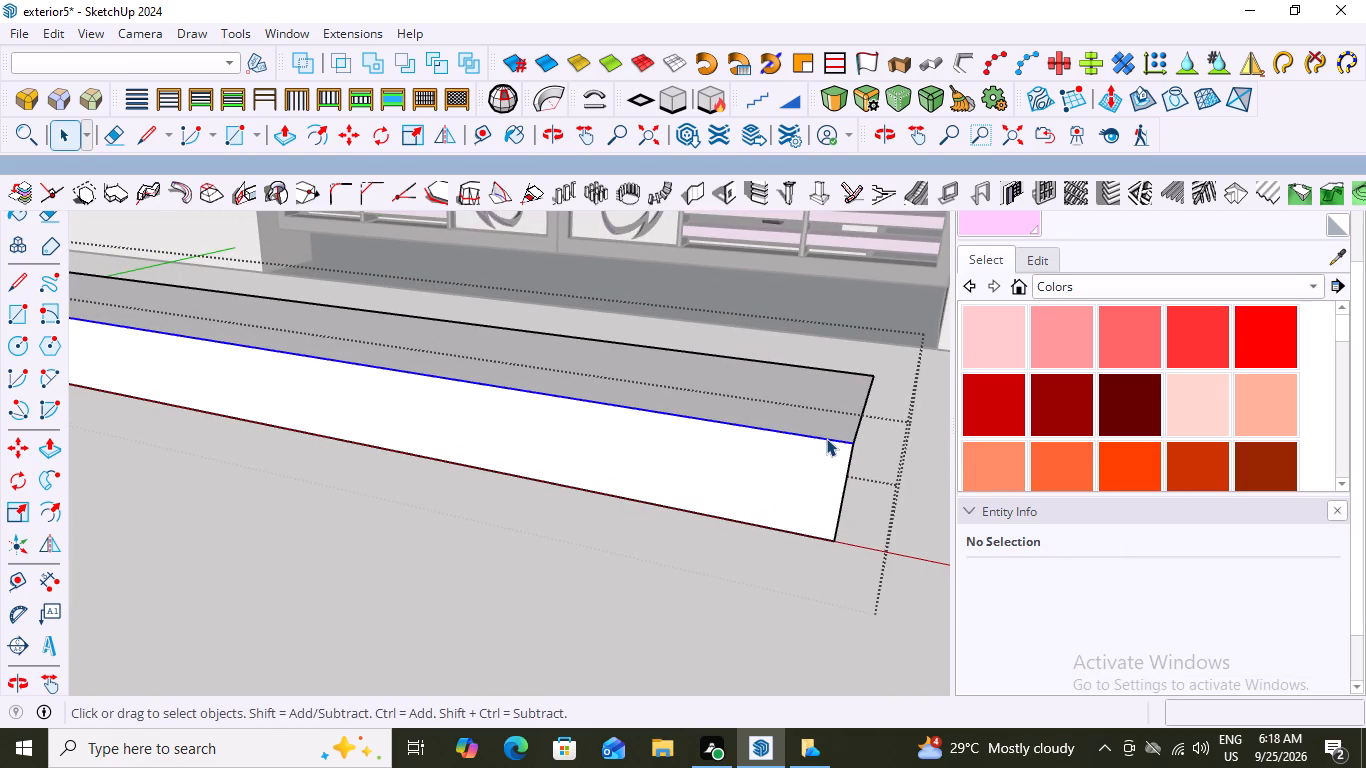
{"action": "scroll", "coordinate": [963, 391], "scroll_direction": "down", "scroll_amount": 2}
{"action": "key", "text": "m"}
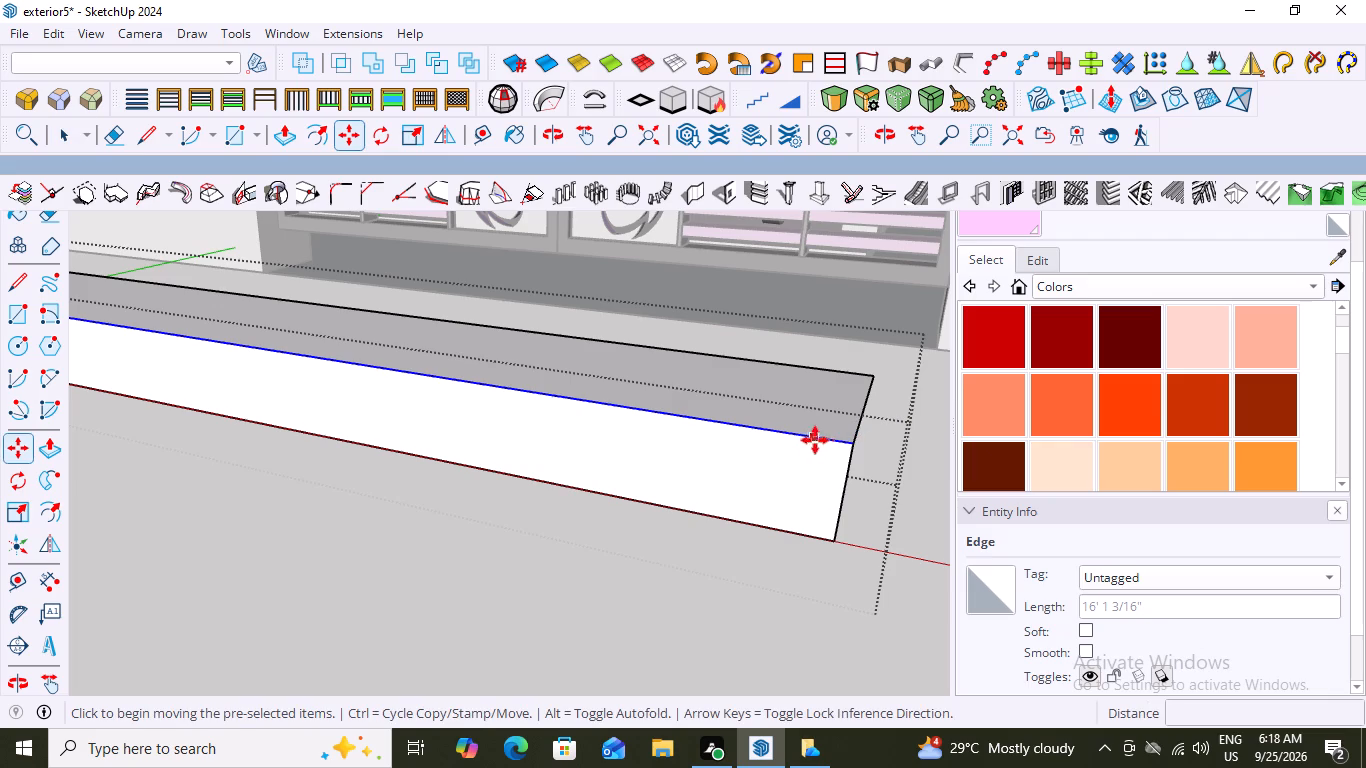
{"action": "left_click_drag", "start_coordinate": [854, 445], "coordinate": [845, 504]}
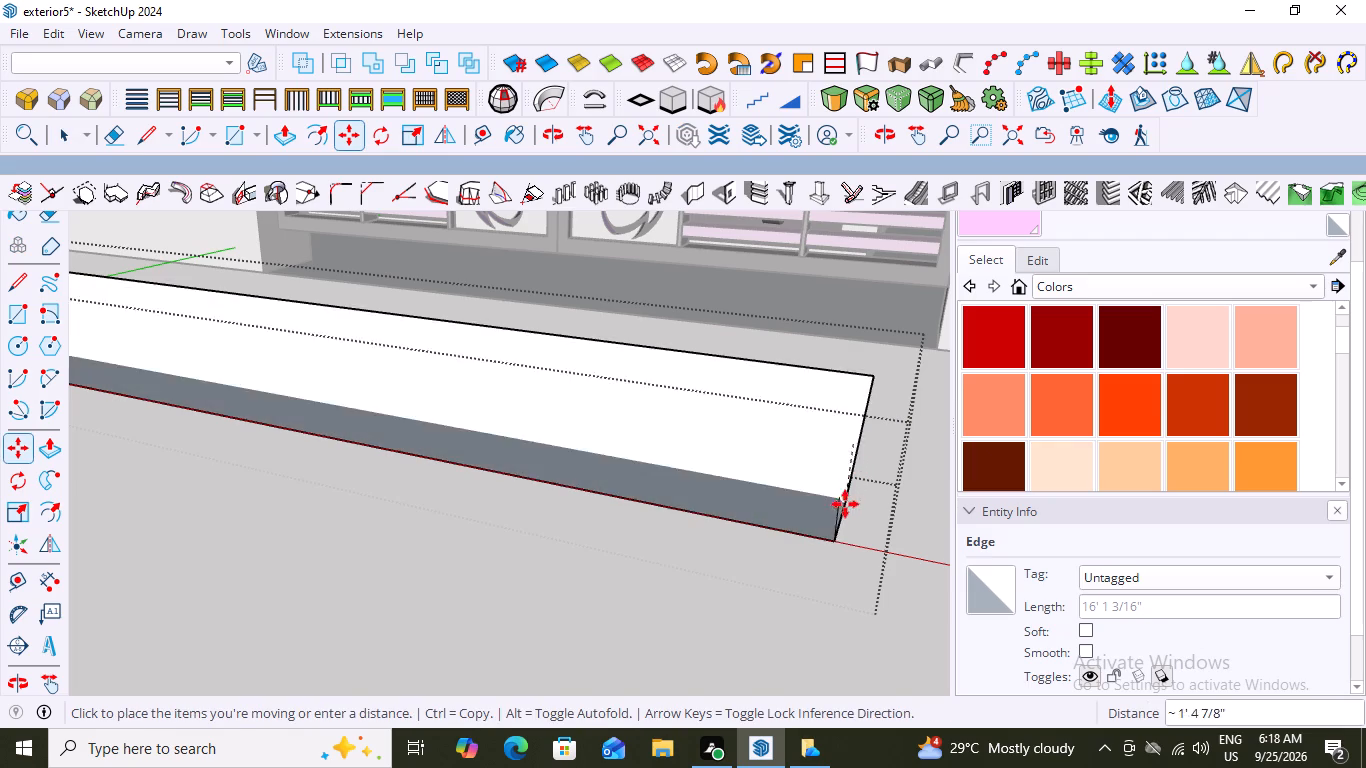
{"action": "left_click_drag", "start_coordinate": [845, 504], "coordinate": [836, 532]}
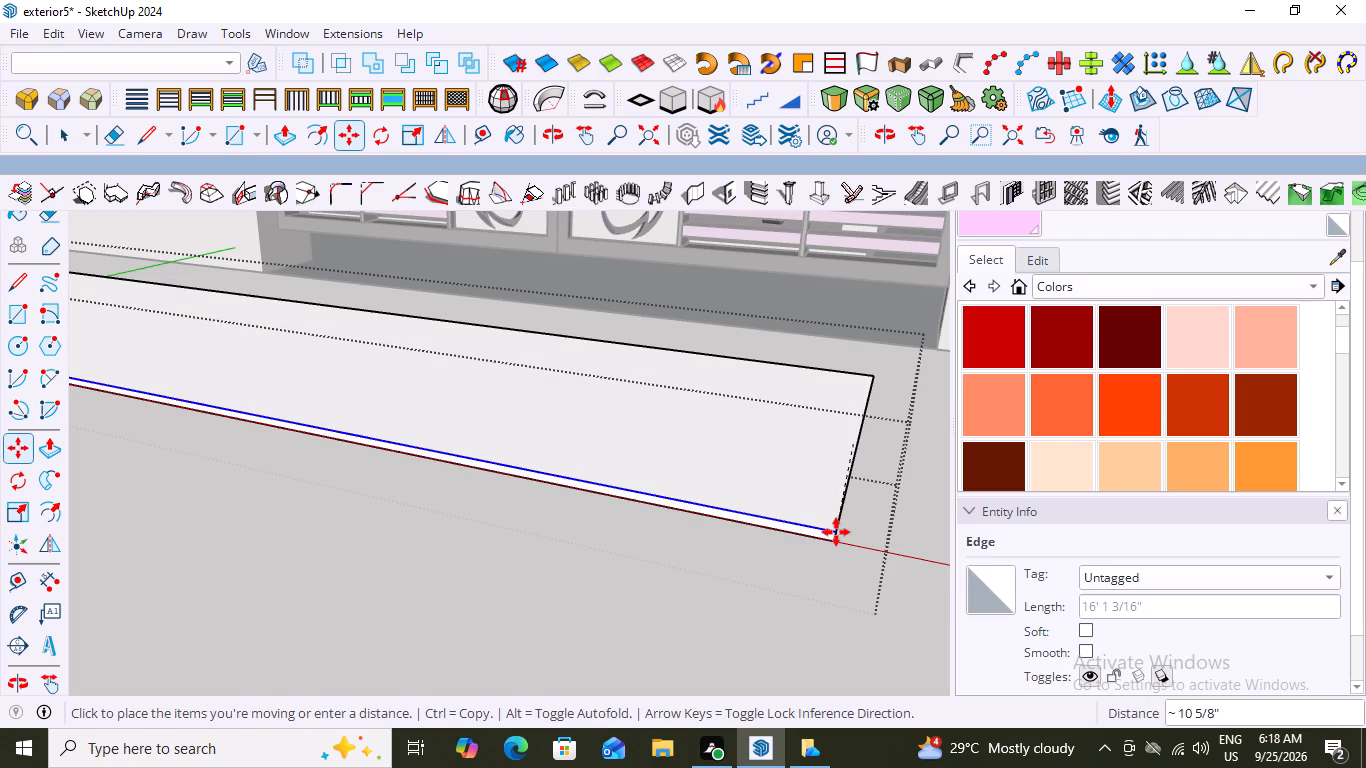
{"action": "left_click_drag", "start_coordinate": [836, 532], "coordinate": [805, 527]}
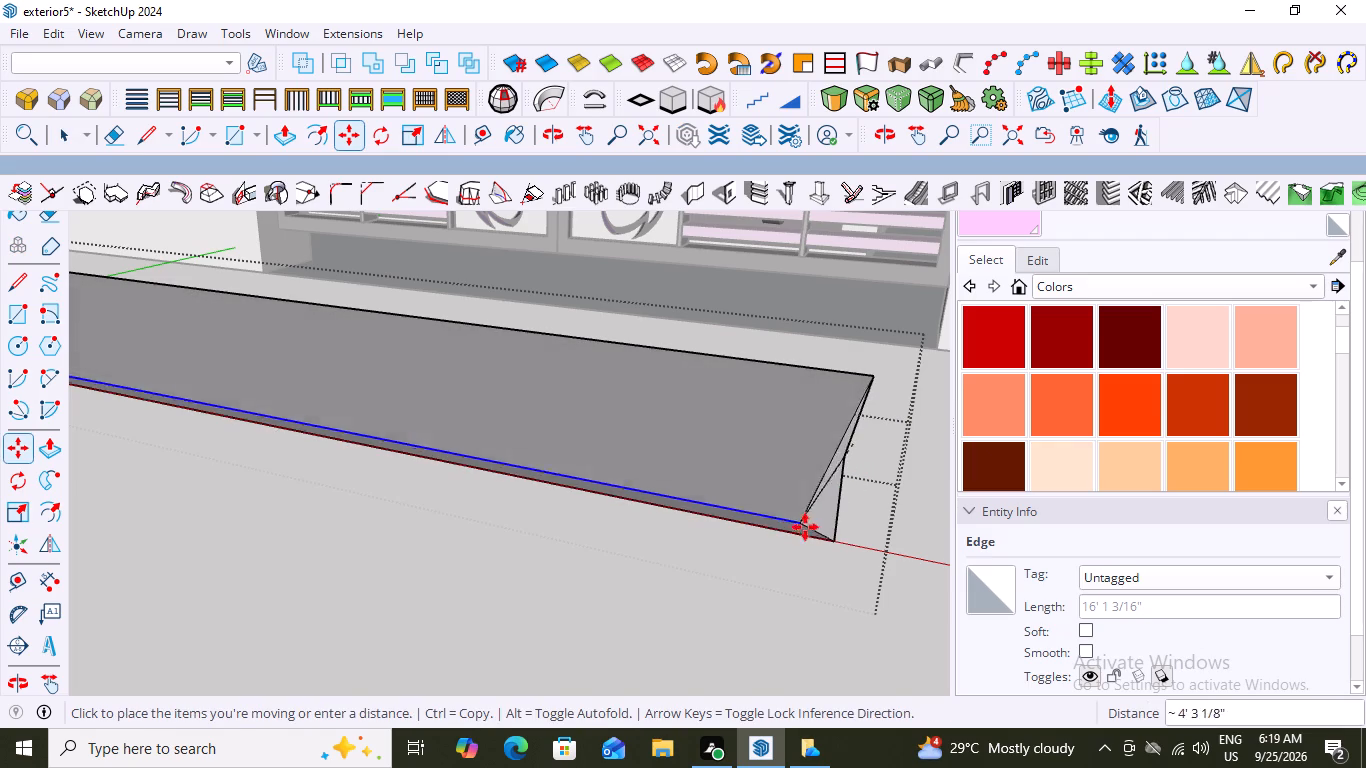
{"action": "left_click_drag", "start_coordinate": [805, 527], "coordinate": [823, 536]}
{"action": "middle_click_drag", "start_coordinate": [823, 536], "coordinate": [703, 390]}
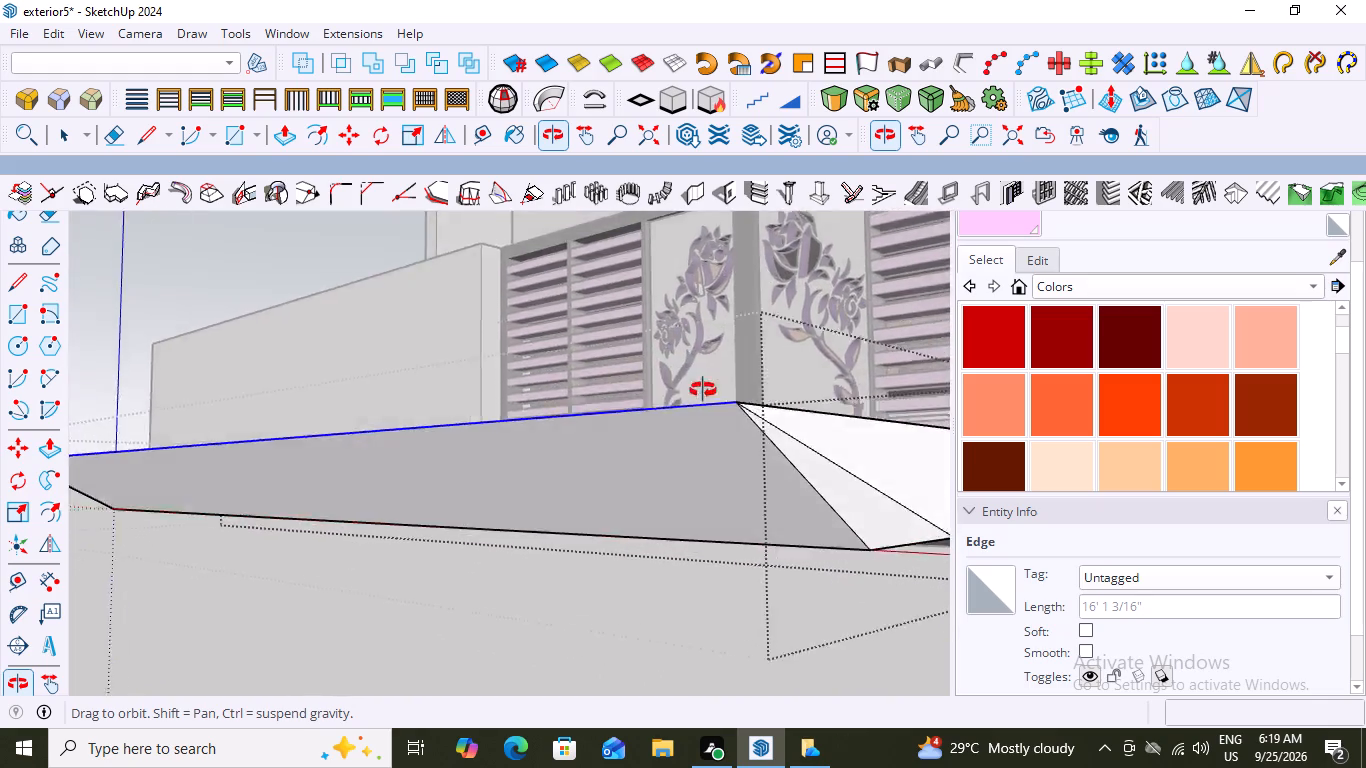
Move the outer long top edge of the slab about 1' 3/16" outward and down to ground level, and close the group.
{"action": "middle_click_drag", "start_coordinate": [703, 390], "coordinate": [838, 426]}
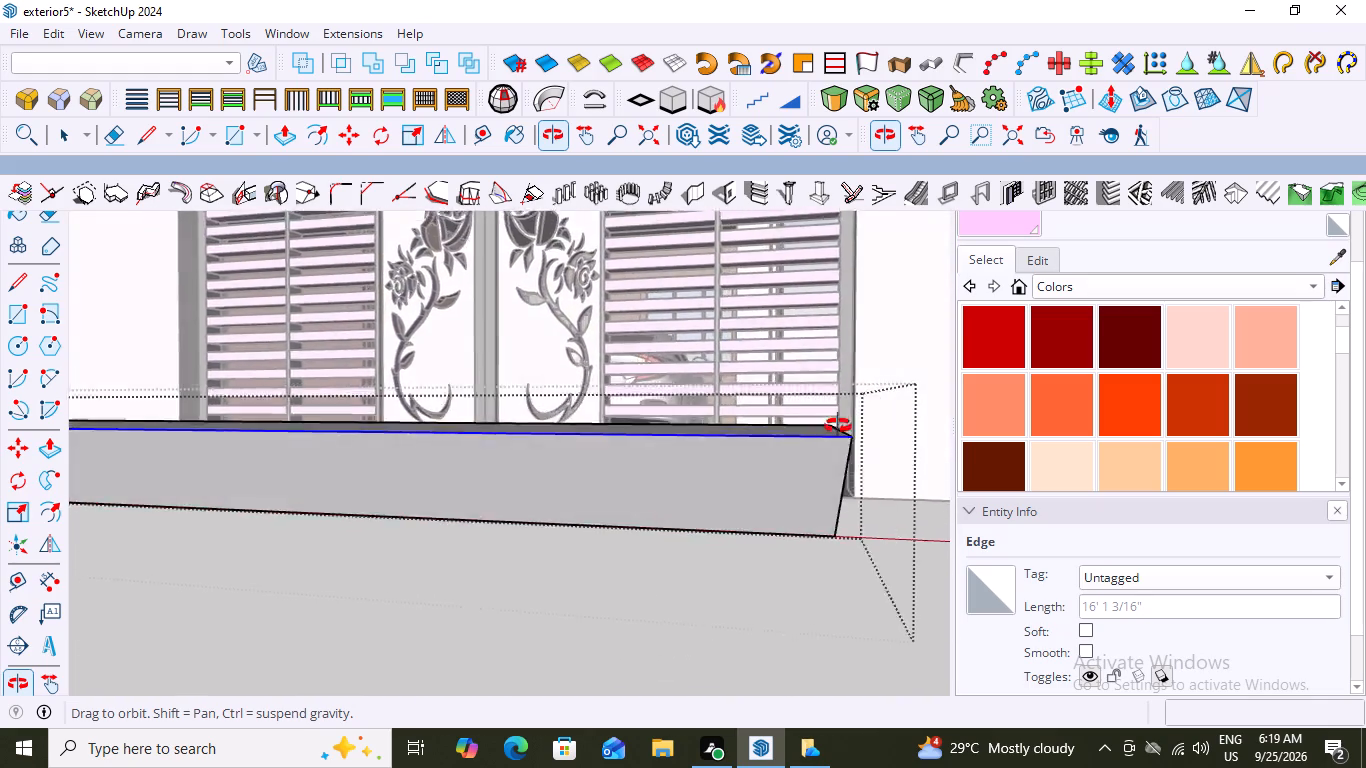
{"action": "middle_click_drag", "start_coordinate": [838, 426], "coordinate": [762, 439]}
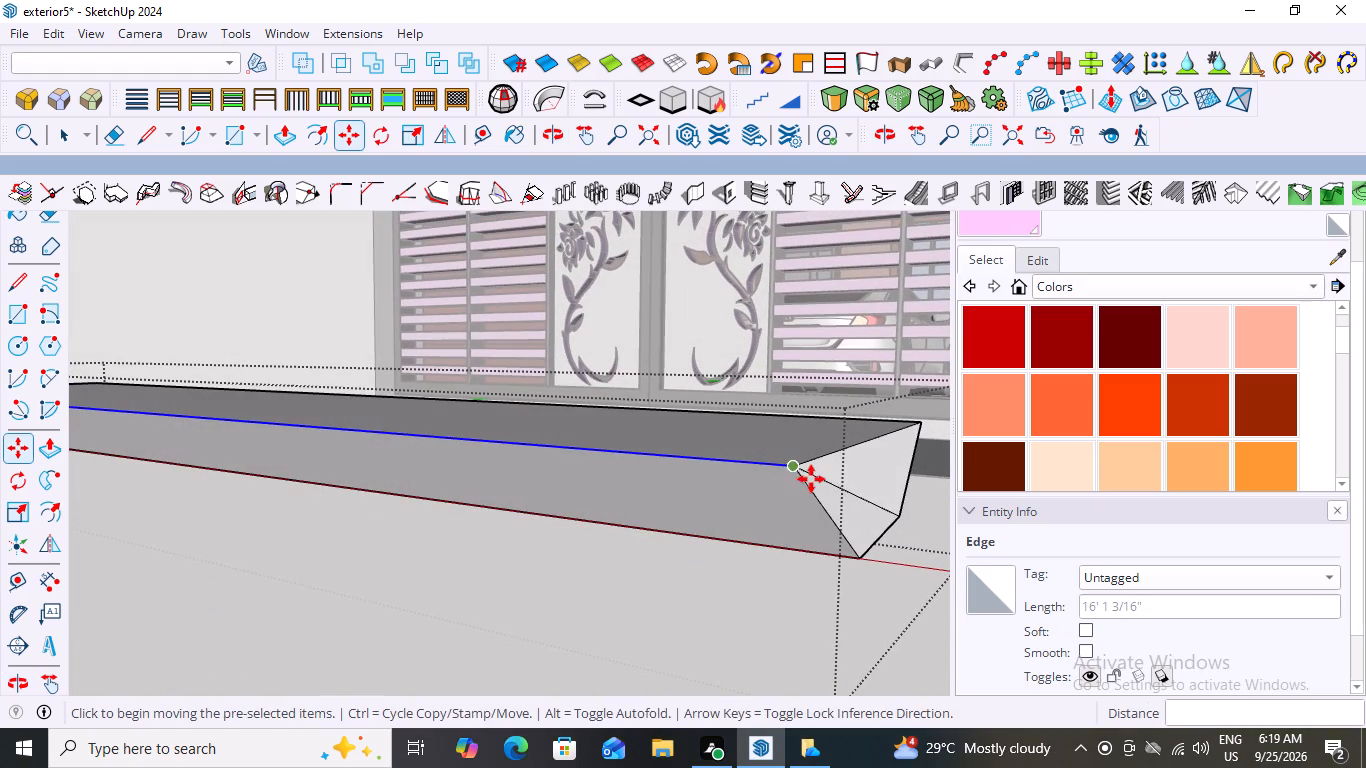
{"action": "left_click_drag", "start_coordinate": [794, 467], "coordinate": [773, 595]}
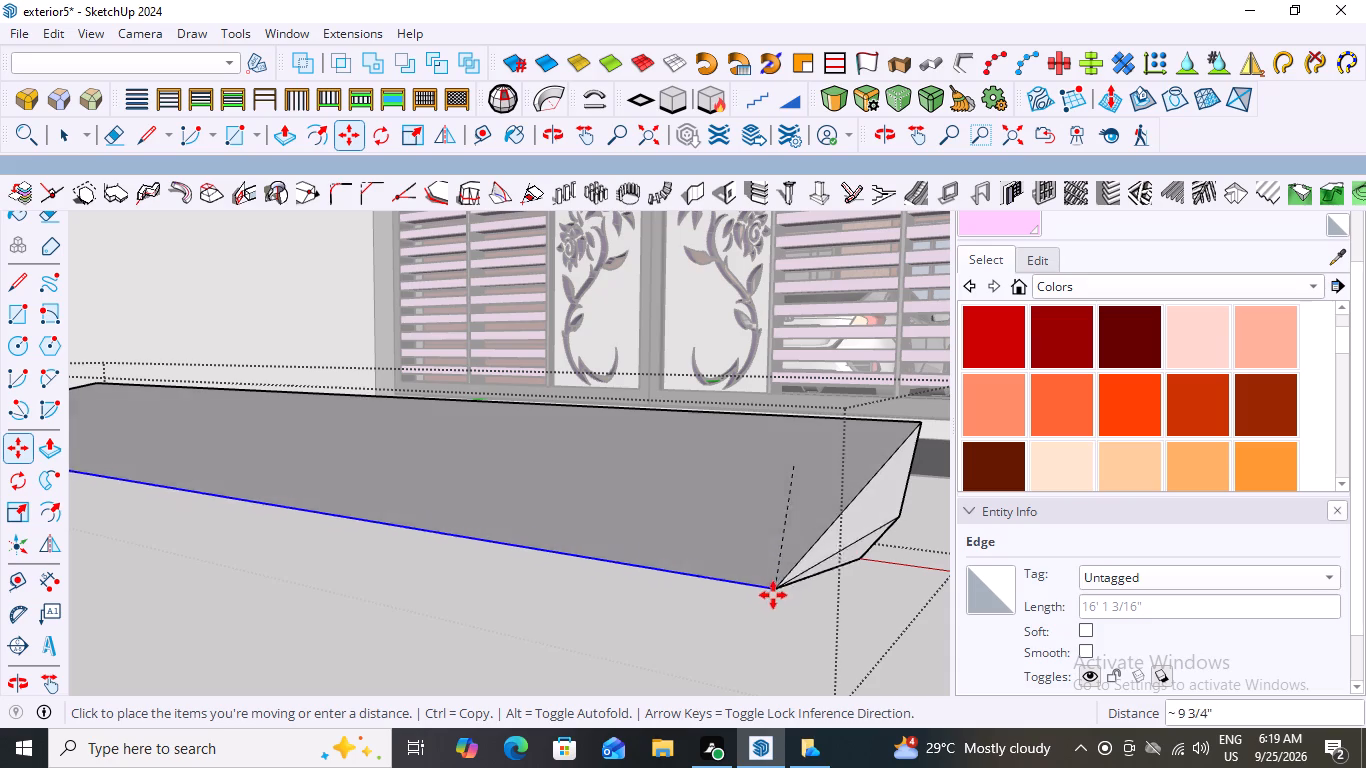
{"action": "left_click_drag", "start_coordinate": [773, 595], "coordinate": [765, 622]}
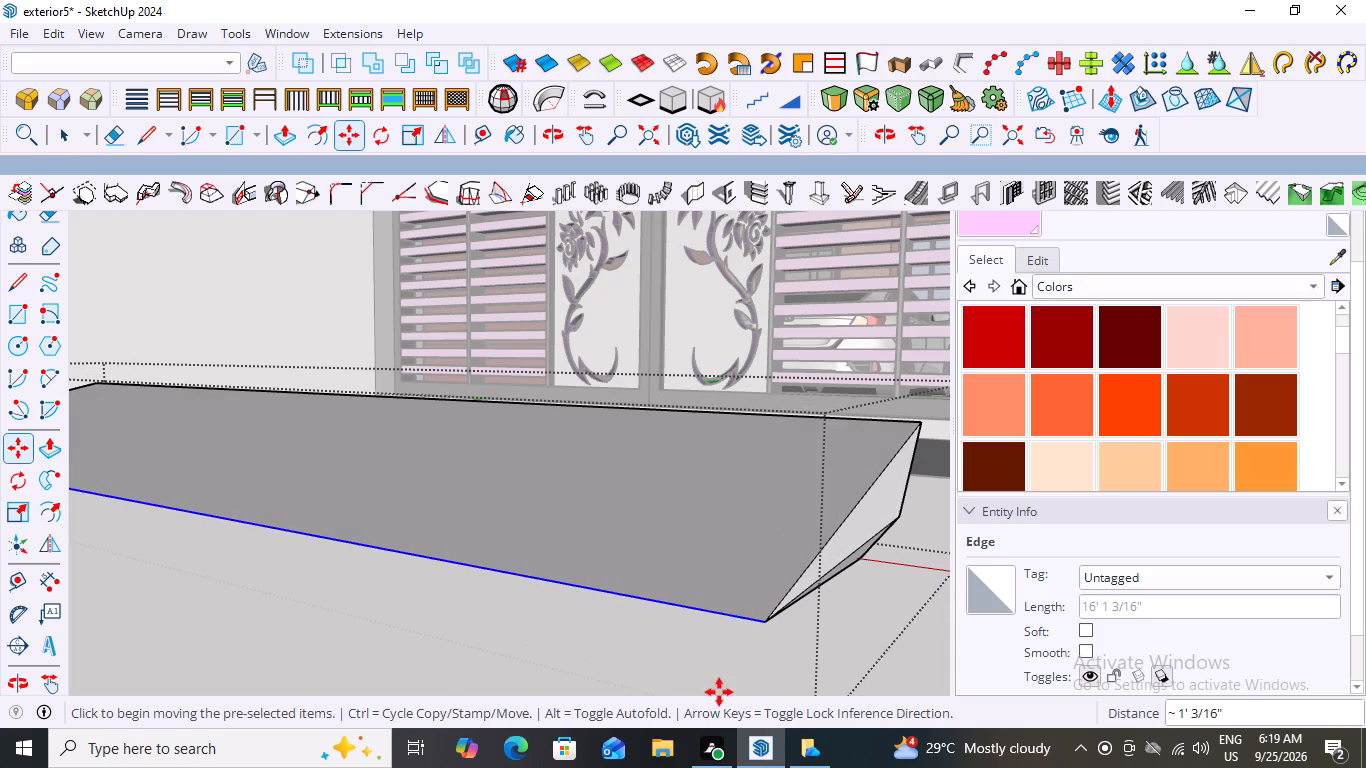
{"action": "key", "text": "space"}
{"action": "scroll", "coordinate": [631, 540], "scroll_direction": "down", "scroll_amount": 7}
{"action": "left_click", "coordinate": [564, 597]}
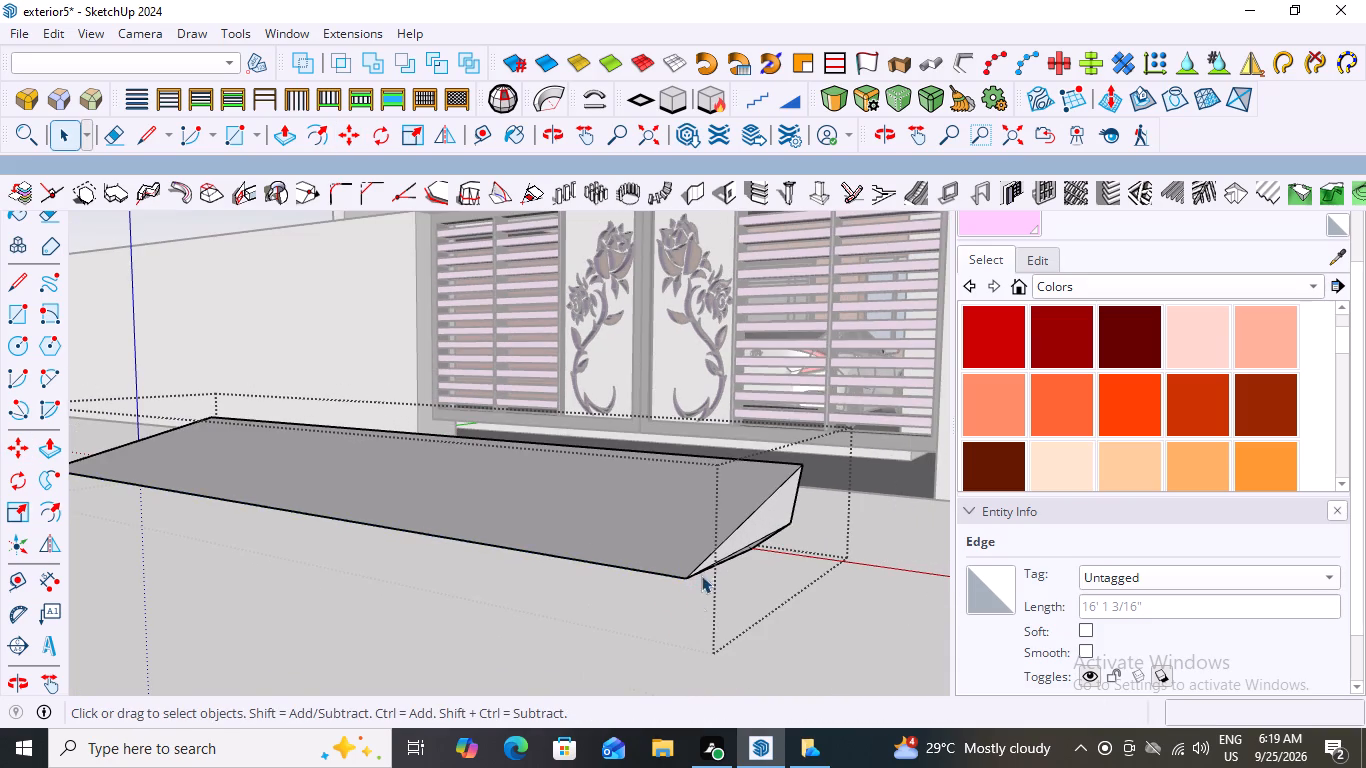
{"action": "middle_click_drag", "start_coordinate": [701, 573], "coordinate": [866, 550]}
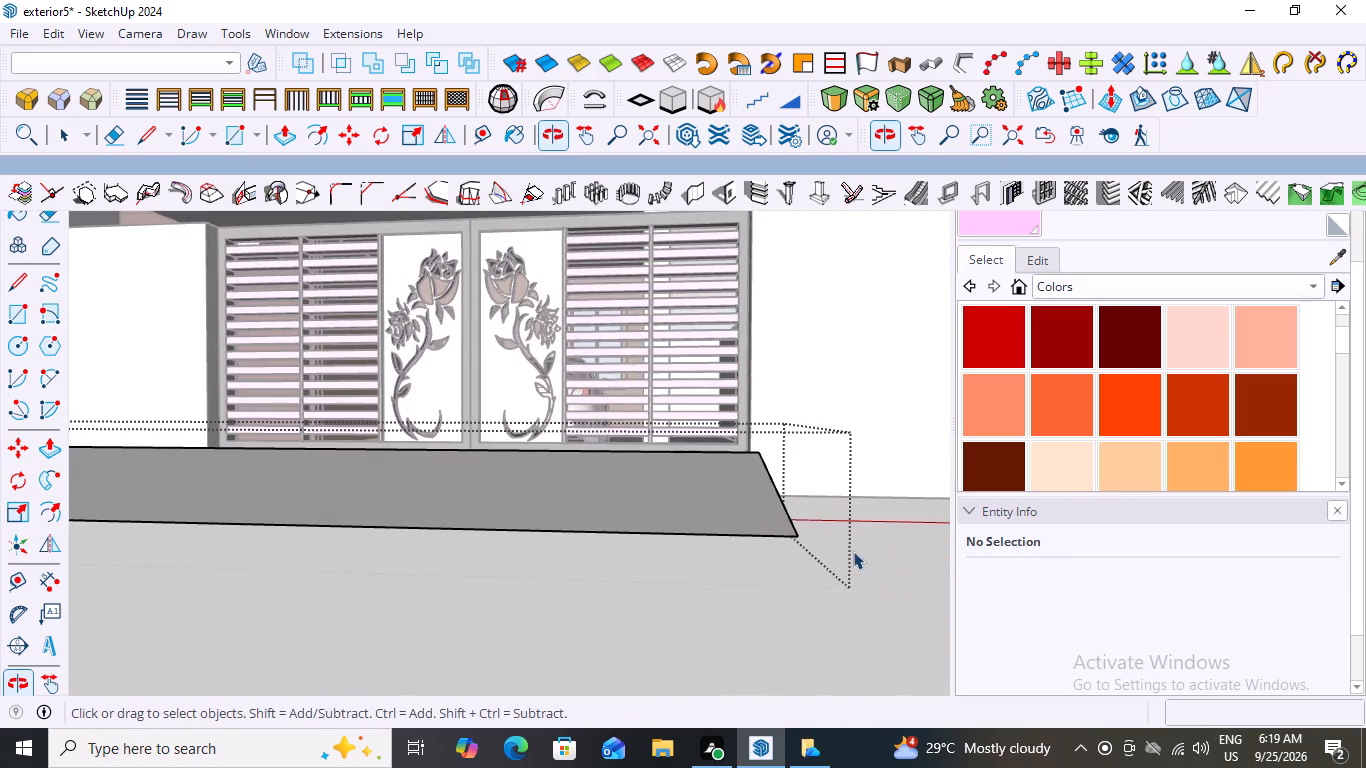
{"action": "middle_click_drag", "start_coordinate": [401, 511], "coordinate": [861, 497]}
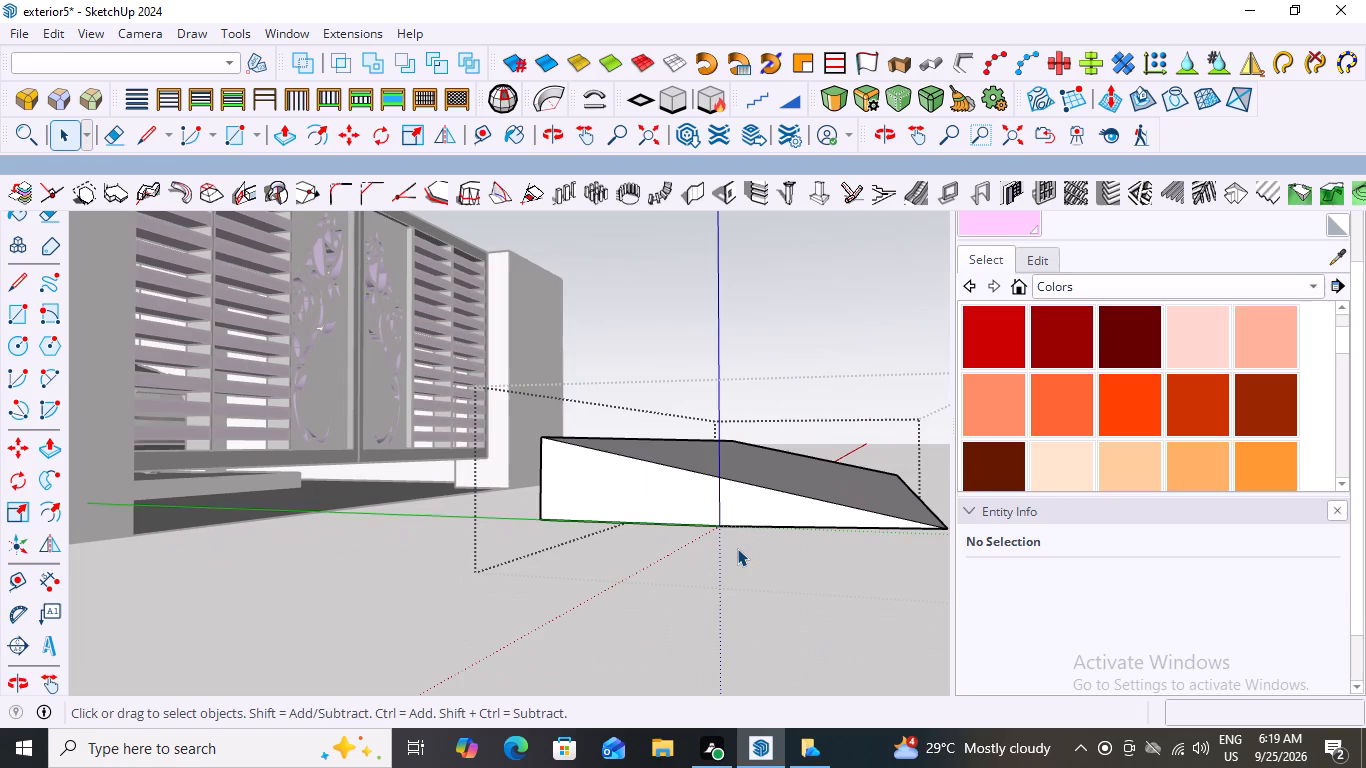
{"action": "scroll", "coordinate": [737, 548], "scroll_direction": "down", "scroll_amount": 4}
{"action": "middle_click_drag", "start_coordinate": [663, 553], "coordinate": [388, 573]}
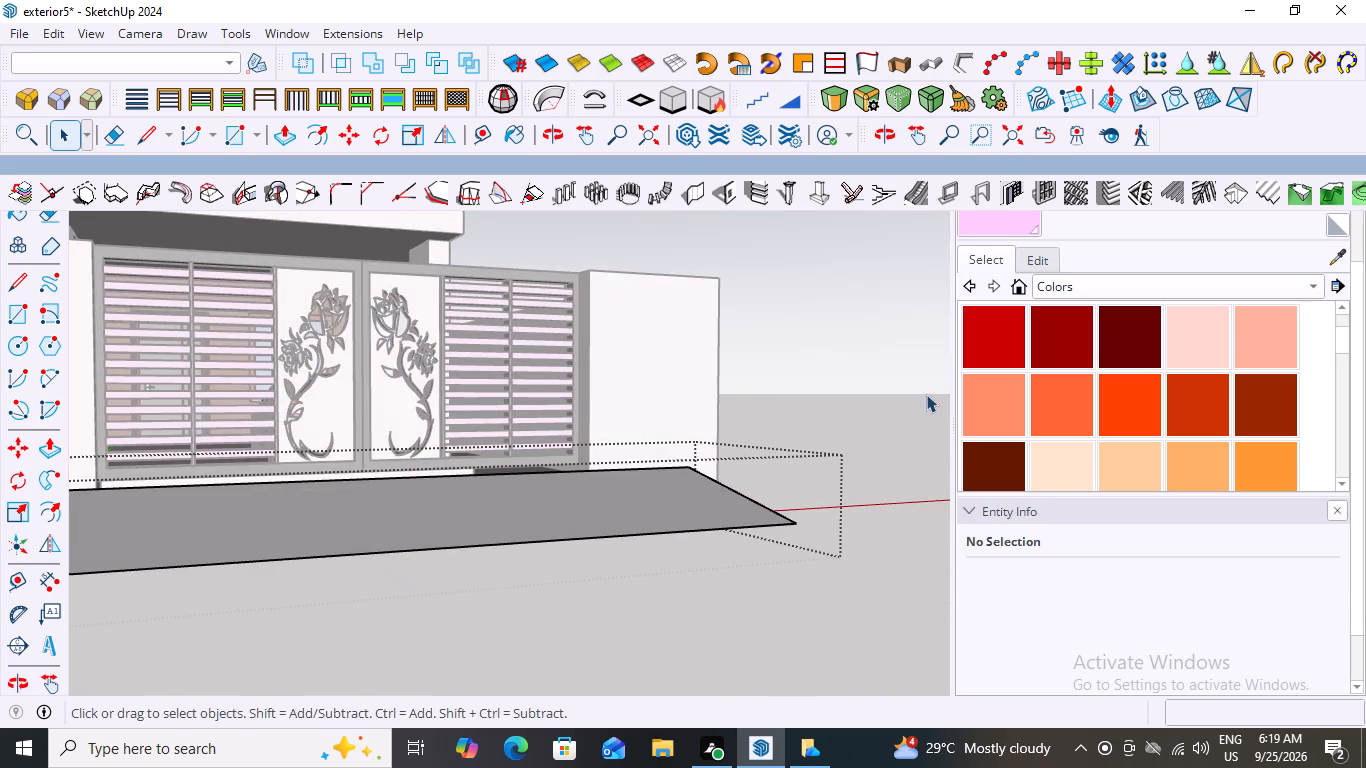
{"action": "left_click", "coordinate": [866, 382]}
Examine the sloped entrance ramp from both ends, checking its slope, end faces and bottom edges in front of the gate.
{"action": "middle_click_drag", "start_coordinate": [789, 458], "coordinate": [525, 483]}
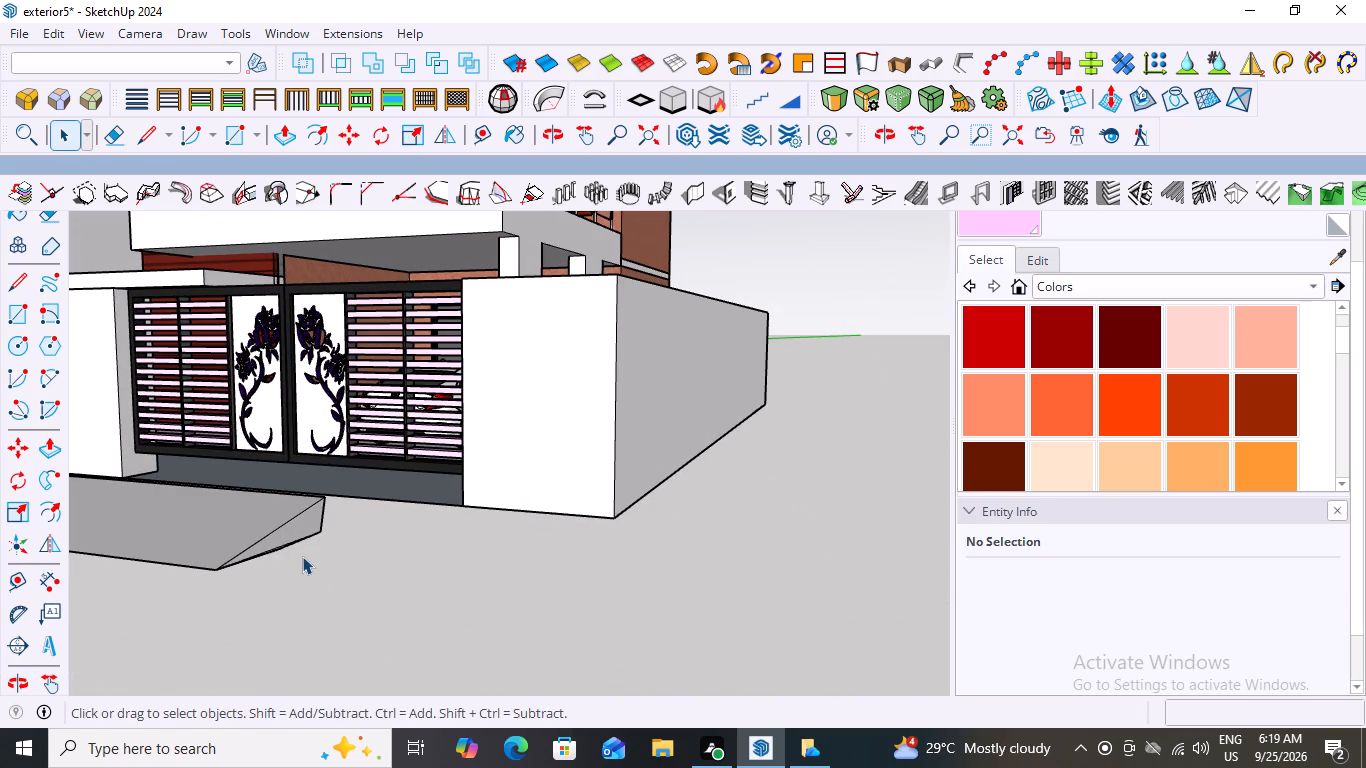
{"action": "scroll", "coordinate": [401, 490], "scroll_direction": "down", "scroll_amount": 9}
{"action": "middle_click_drag", "start_coordinate": [290, 499], "coordinate": [378, 625]}
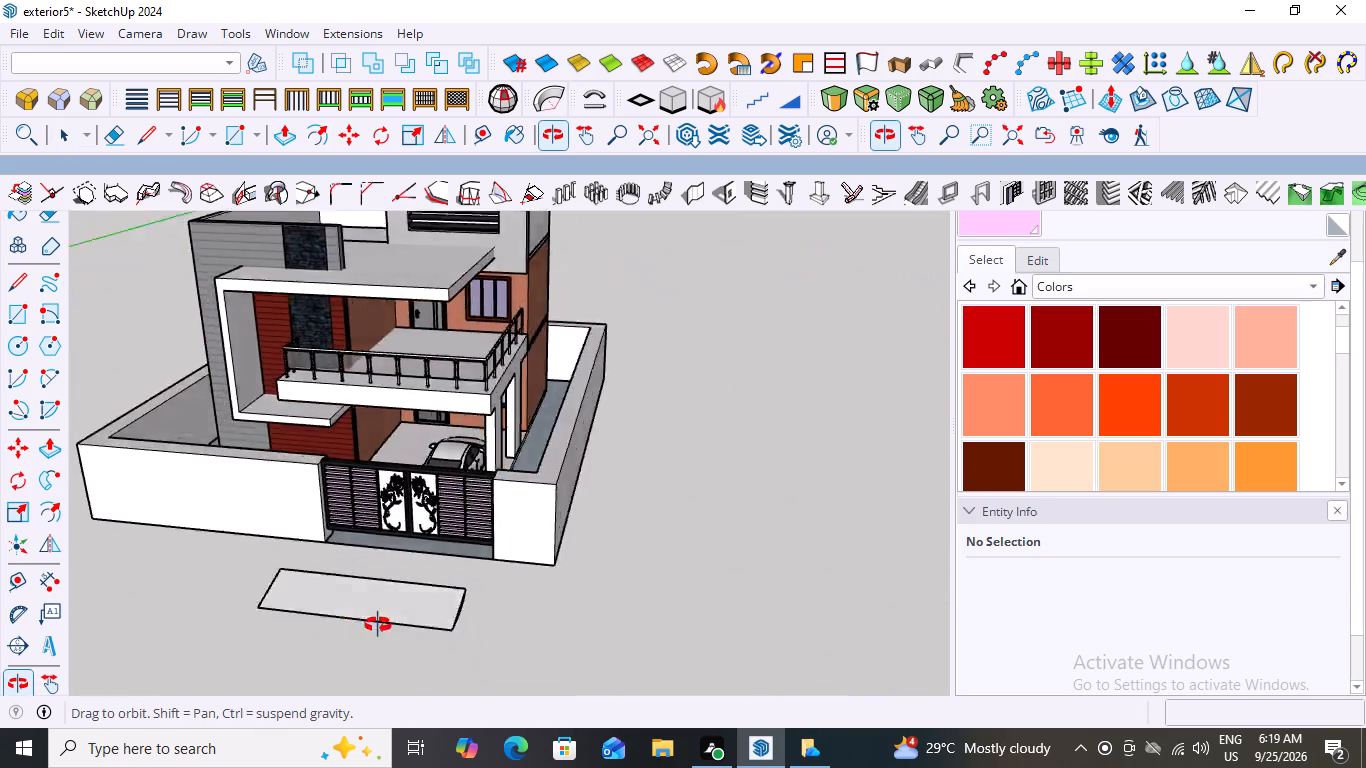
{"action": "middle_click_drag", "start_coordinate": [378, 625], "coordinate": [706, 563]}
{"action": "scroll", "coordinate": [706, 563], "scroll_direction": "up", "scroll_amount": 7}
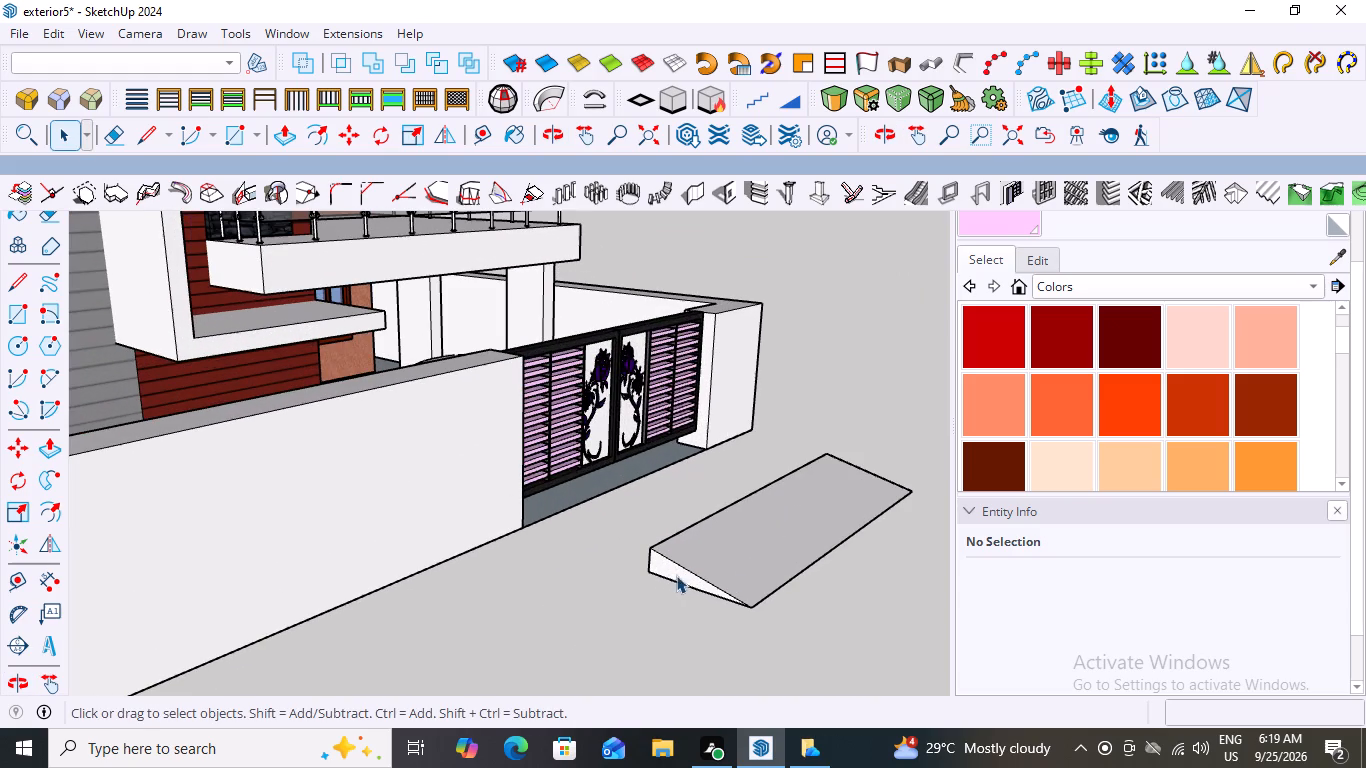
{"action": "middle_click_drag", "start_coordinate": [595, 581], "coordinate": [872, 557]}
{"action": "scroll", "coordinate": [874, 496], "scroll_direction": "up", "scroll_amount": 2}
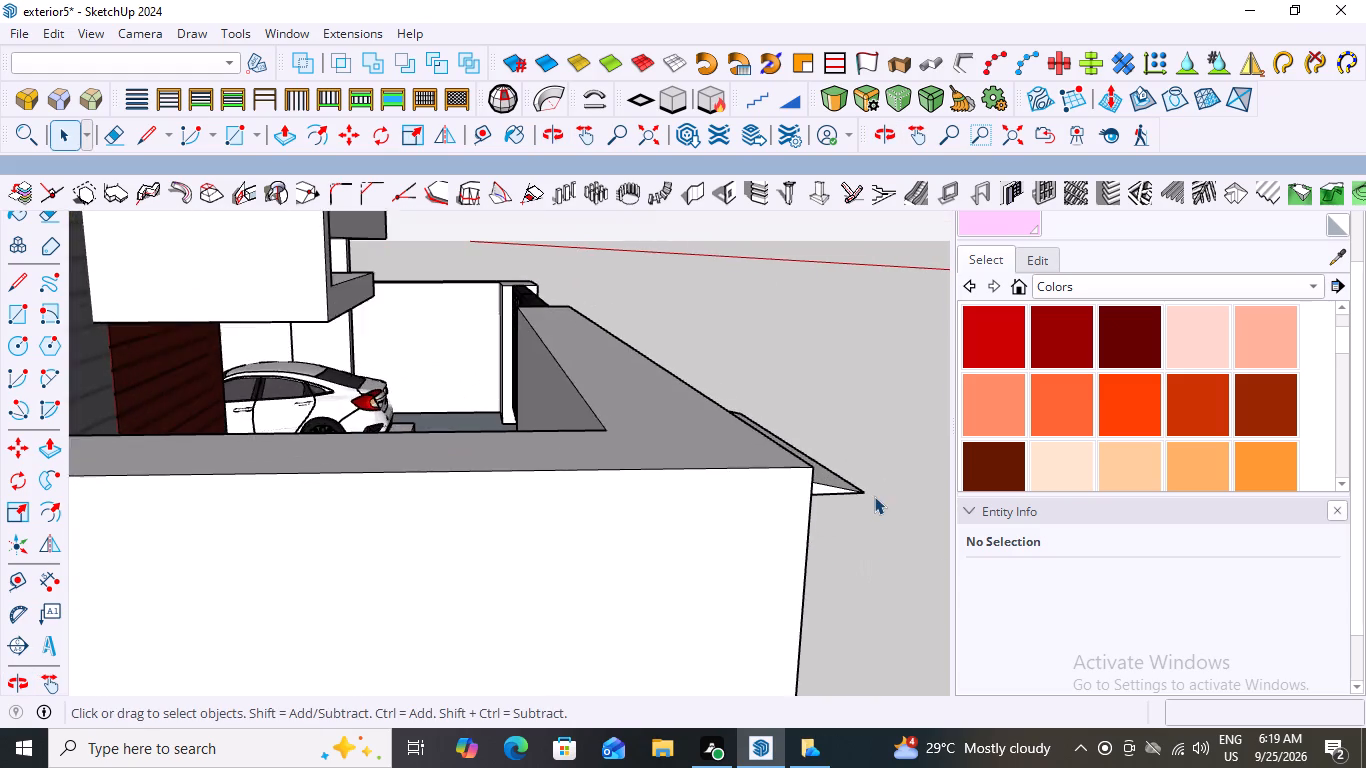
{"action": "scroll", "coordinate": [823, 515], "scroll_direction": "up", "scroll_amount": 4}
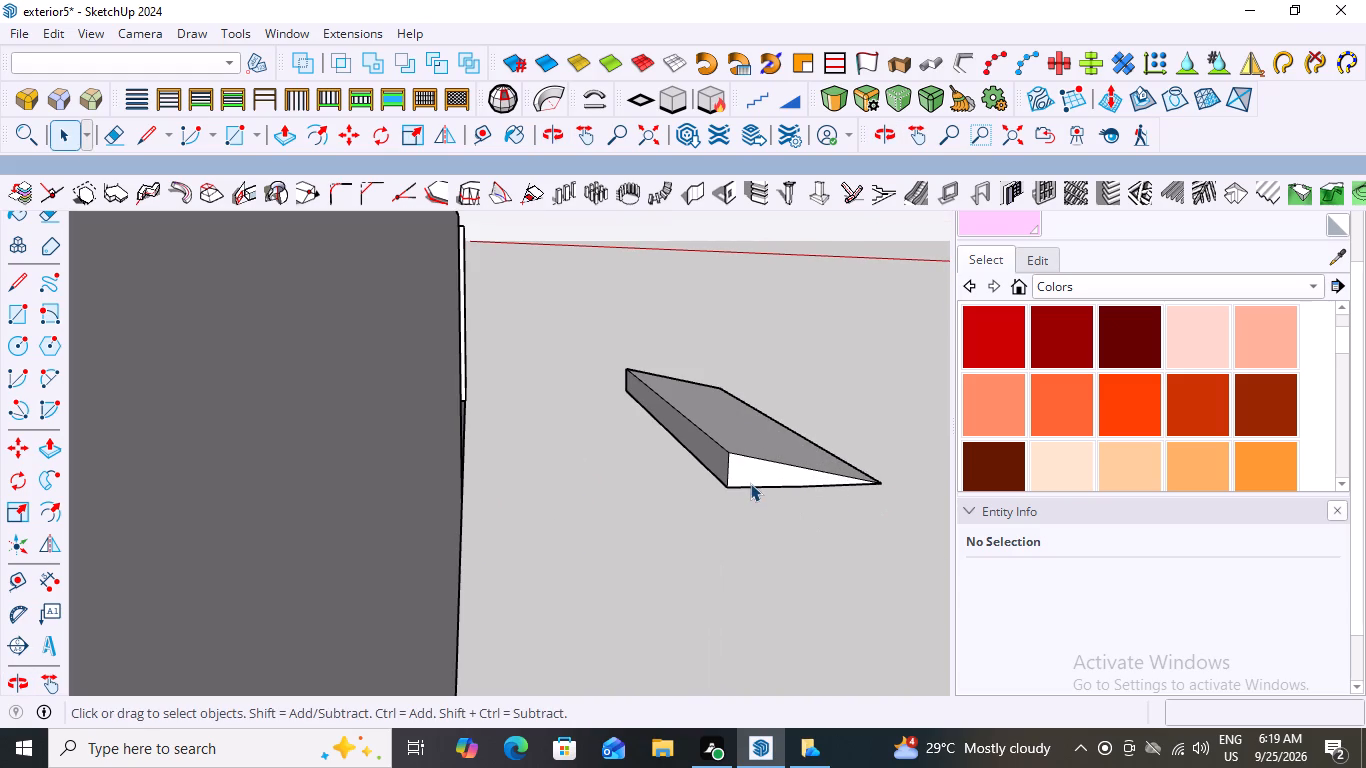
{"action": "scroll", "coordinate": [715, 494], "scroll_direction": "down", "scroll_amount": 11}
{"action": "middle_click_drag", "start_coordinate": [805, 471], "coordinate": [342, 474]}
{"action": "scroll", "coordinate": [617, 489], "scroll_direction": "down", "scroll_amount": 1}
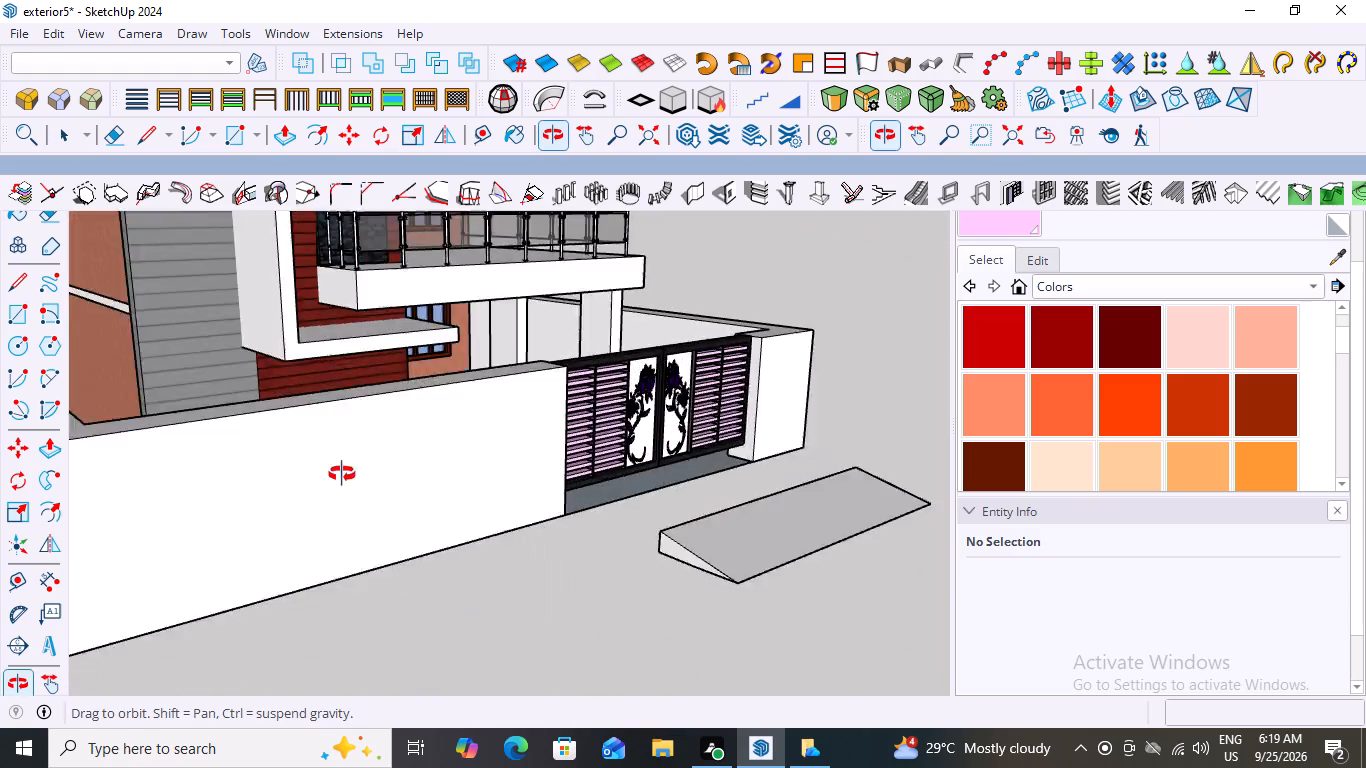
{"action": "middle_click_drag", "start_coordinate": [342, 474], "coordinate": [326, 472]}
{"action": "scroll", "coordinate": [581, 531], "scroll_direction": "down", "scroll_amount": 8}
{"action": "middle_click_drag", "start_coordinate": [792, 573], "coordinate": [622, 576]}
{"action": "scroll", "coordinate": [630, 615], "scroll_direction": "up", "scroll_amount": 3}
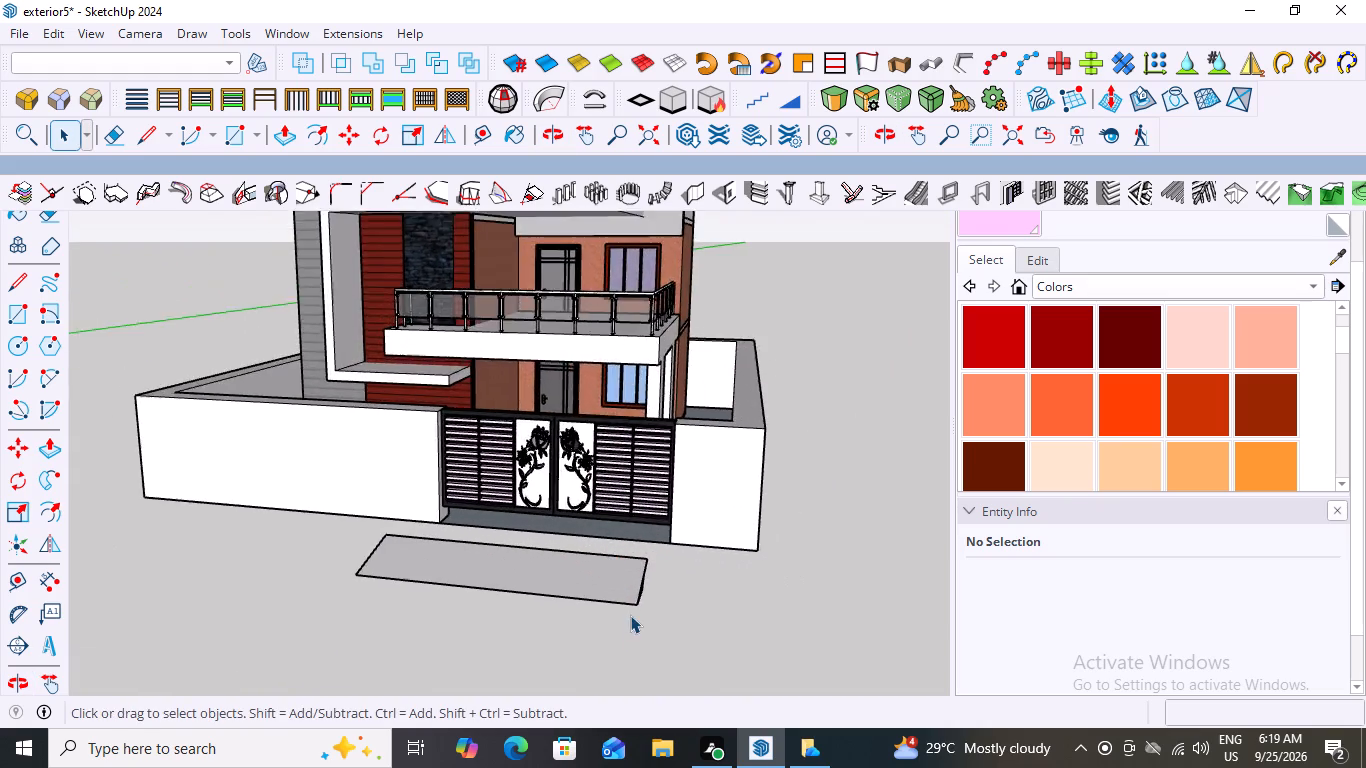
{"action": "scroll", "coordinate": [630, 615], "scroll_direction": "up", "scroll_amount": 12}
{"action": "middle_click_drag", "start_coordinate": [581, 571], "coordinate": [394, 567]}
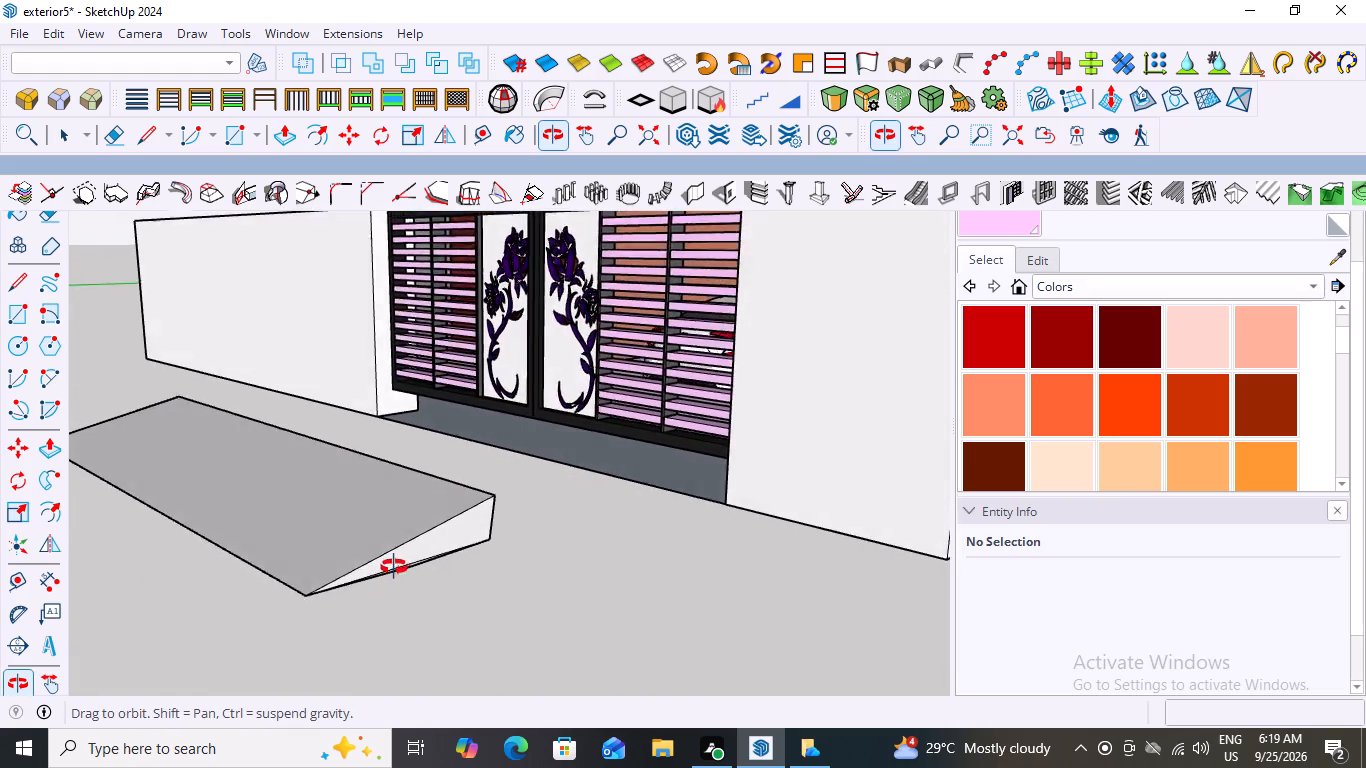
{"action": "middle_click_drag", "start_coordinate": [394, 567], "coordinate": [397, 565]}
{"action": "scroll", "coordinate": [395, 566], "scroll_direction": "up", "scroll_amount": 13}
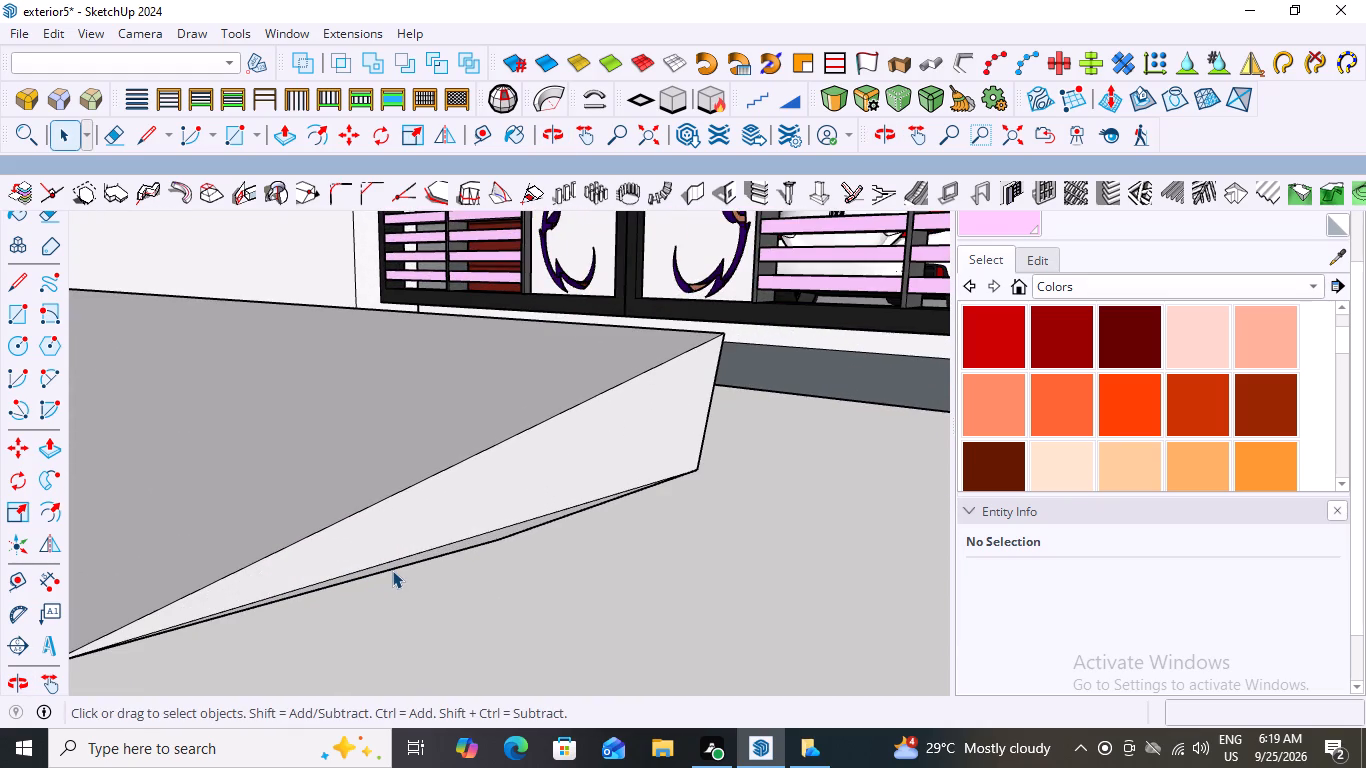
{"action": "scroll", "coordinate": [392, 570], "scroll_direction": "up", "scroll_amount": 3}
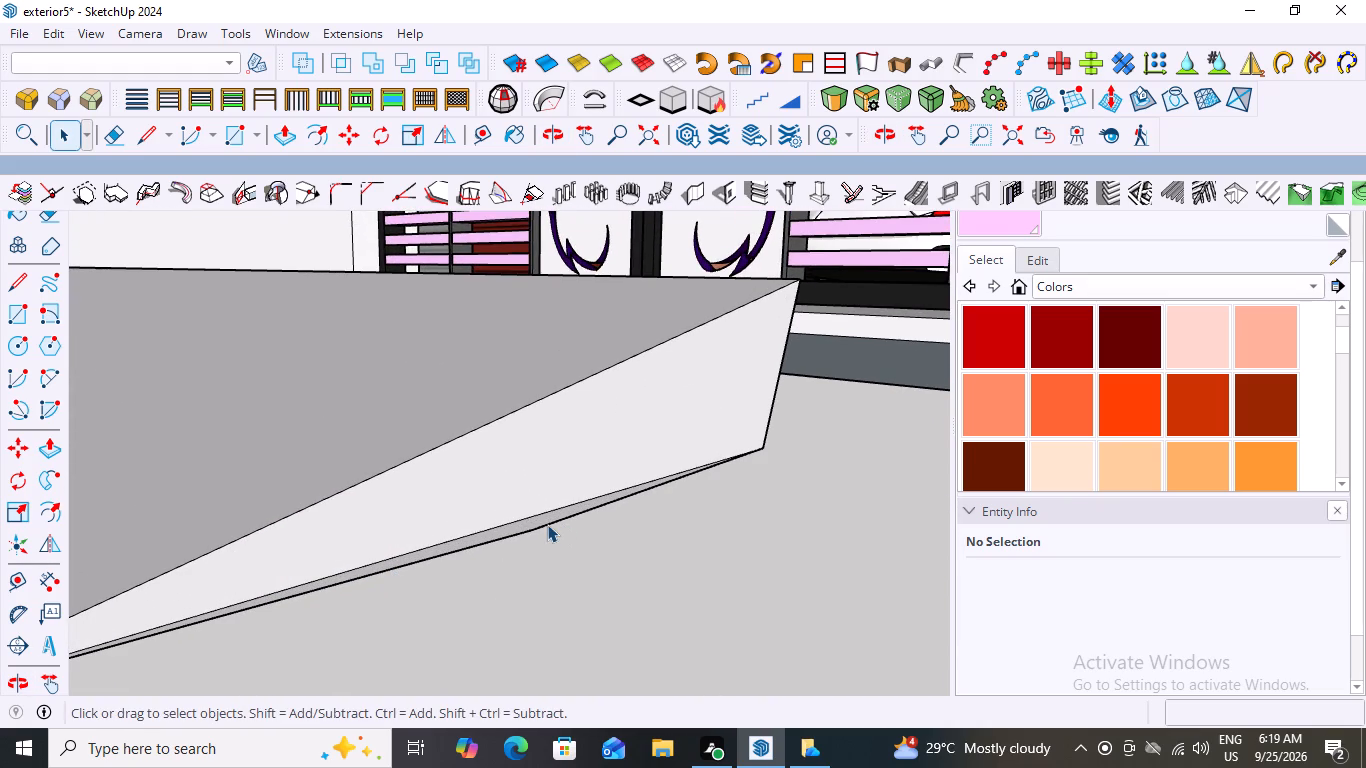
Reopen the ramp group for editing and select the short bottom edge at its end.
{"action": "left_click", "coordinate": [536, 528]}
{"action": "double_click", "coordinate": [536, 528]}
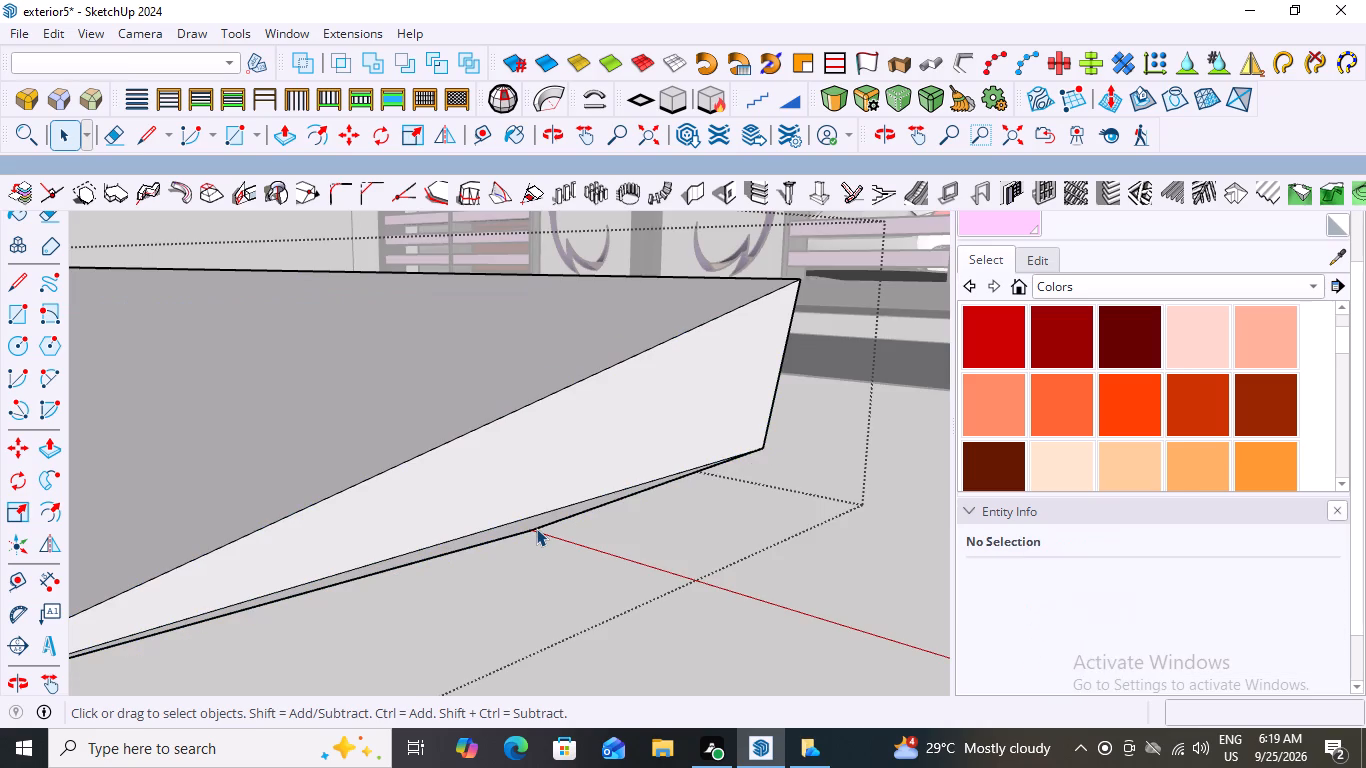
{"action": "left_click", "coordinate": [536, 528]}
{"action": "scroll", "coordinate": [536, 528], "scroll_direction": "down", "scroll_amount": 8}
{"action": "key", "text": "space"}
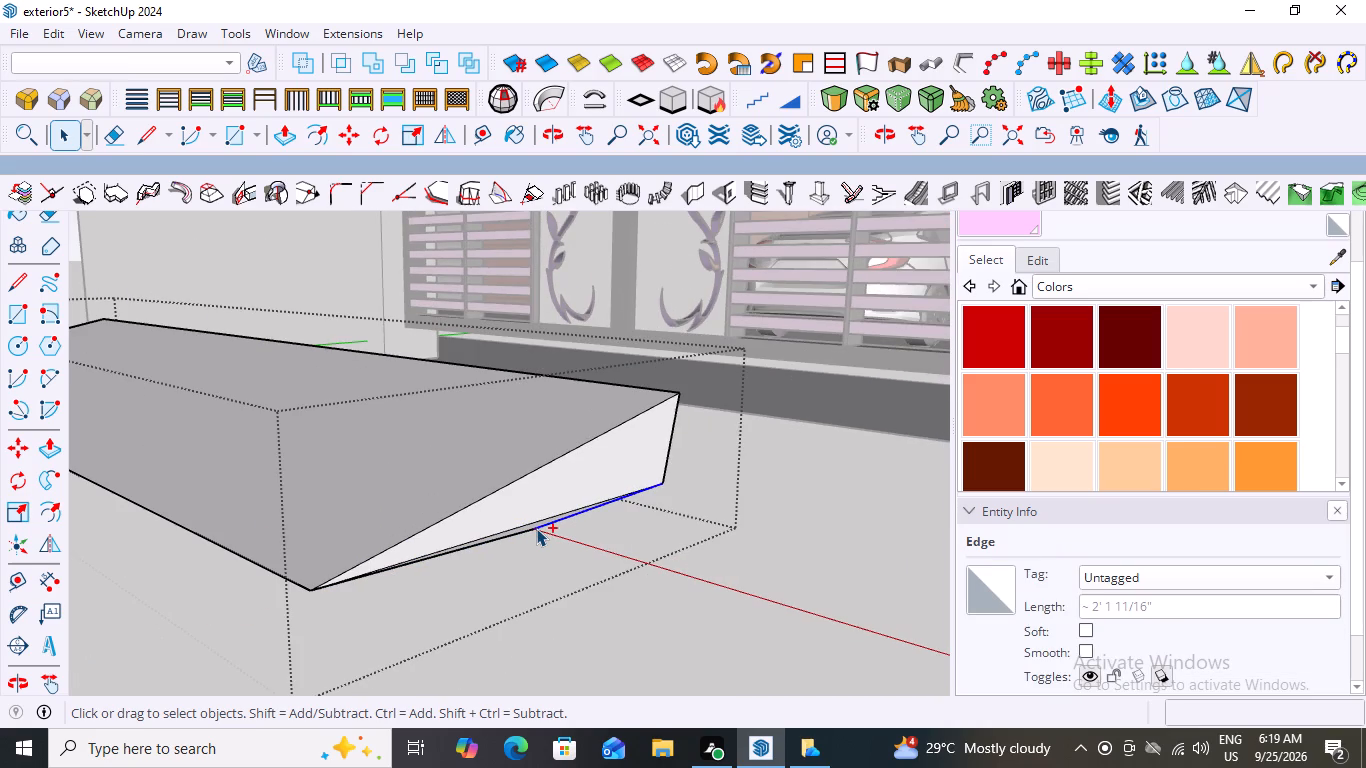
Undo the slope move and the earlier lengthwise edge move, back to the plain box-shaped slab inside the open group.
{"action": "key", "text": "ctrl+z"}
{"action": "key", "text": "ctrl+z"}
{"action": "key", "text": "ctrl+z"}
{"action": "key", "text": "ctrl+z"}
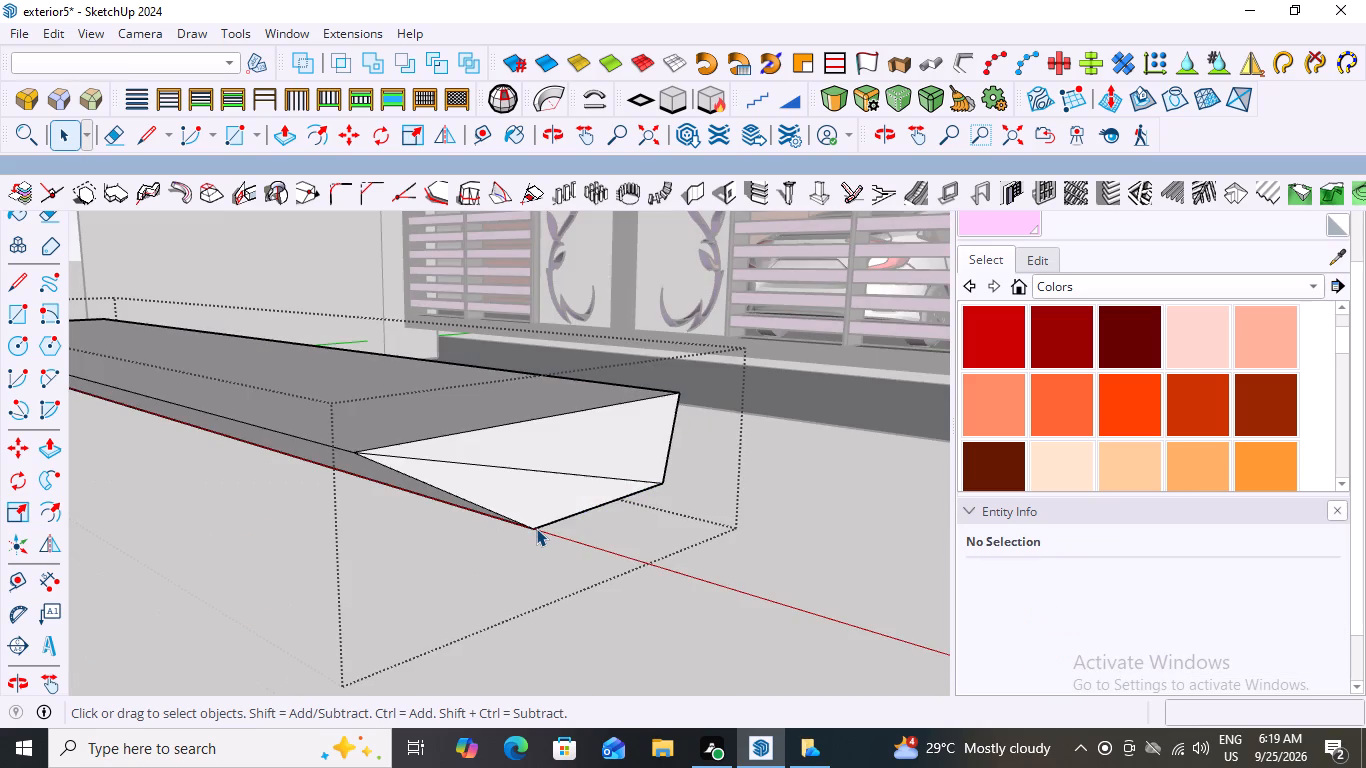
{"action": "key", "text": "ctrl+z"}
{"action": "key", "text": "ctrl+z"}
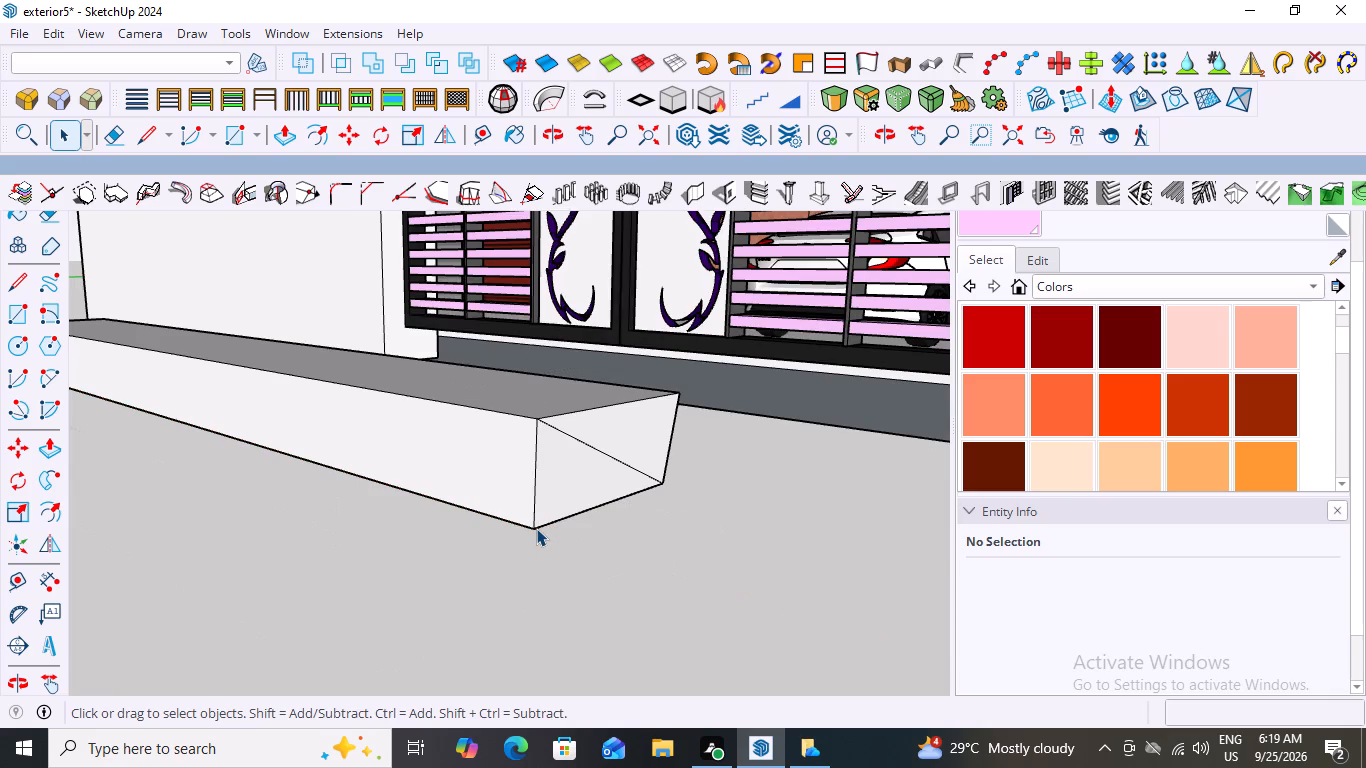
{"action": "key", "text": "ctrl+z"}
{"action": "key", "text": "ctrl+z"}
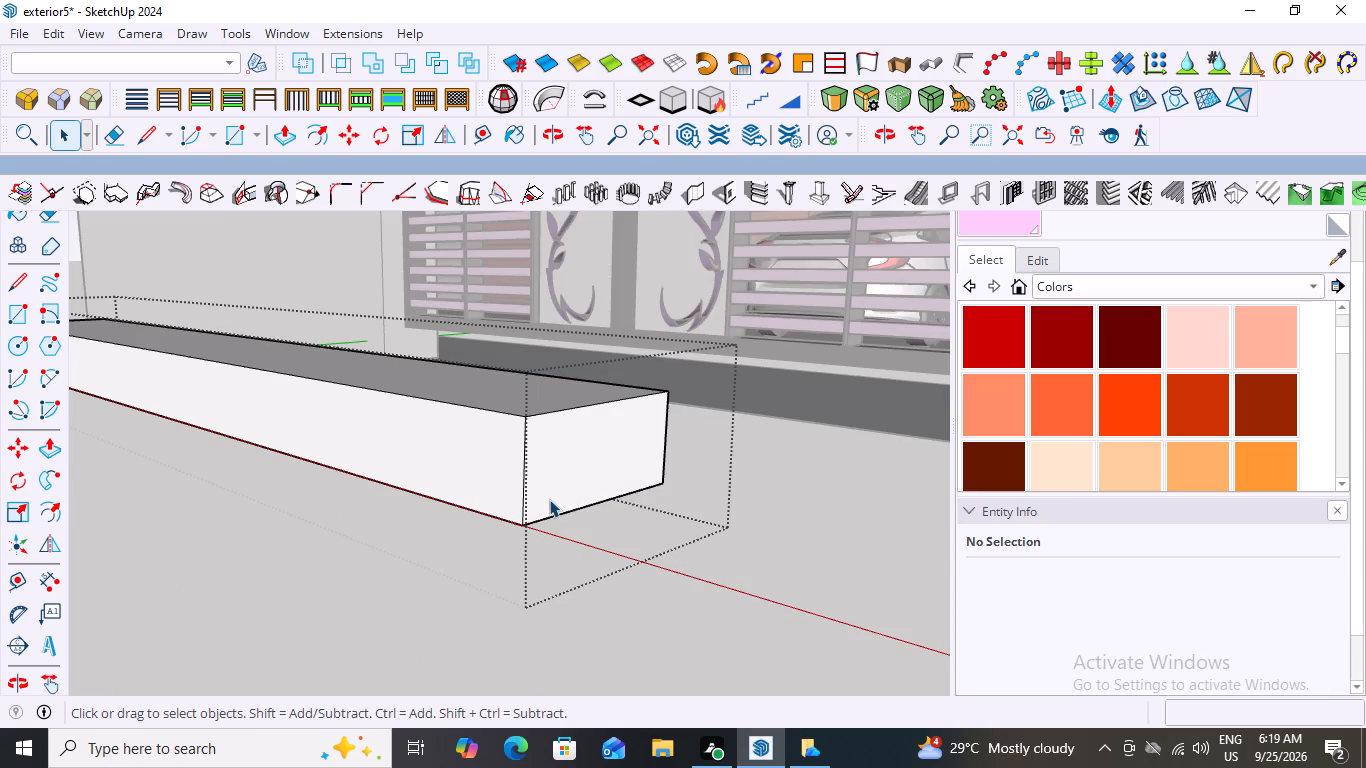
Select the outer long edge of the slab's top face.
{"action": "scroll", "coordinate": [578, 510], "scroll_direction": "down", "scroll_amount": 10}
{"action": "middle_click_drag", "start_coordinate": [413, 559], "coordinate": [569, 614]}
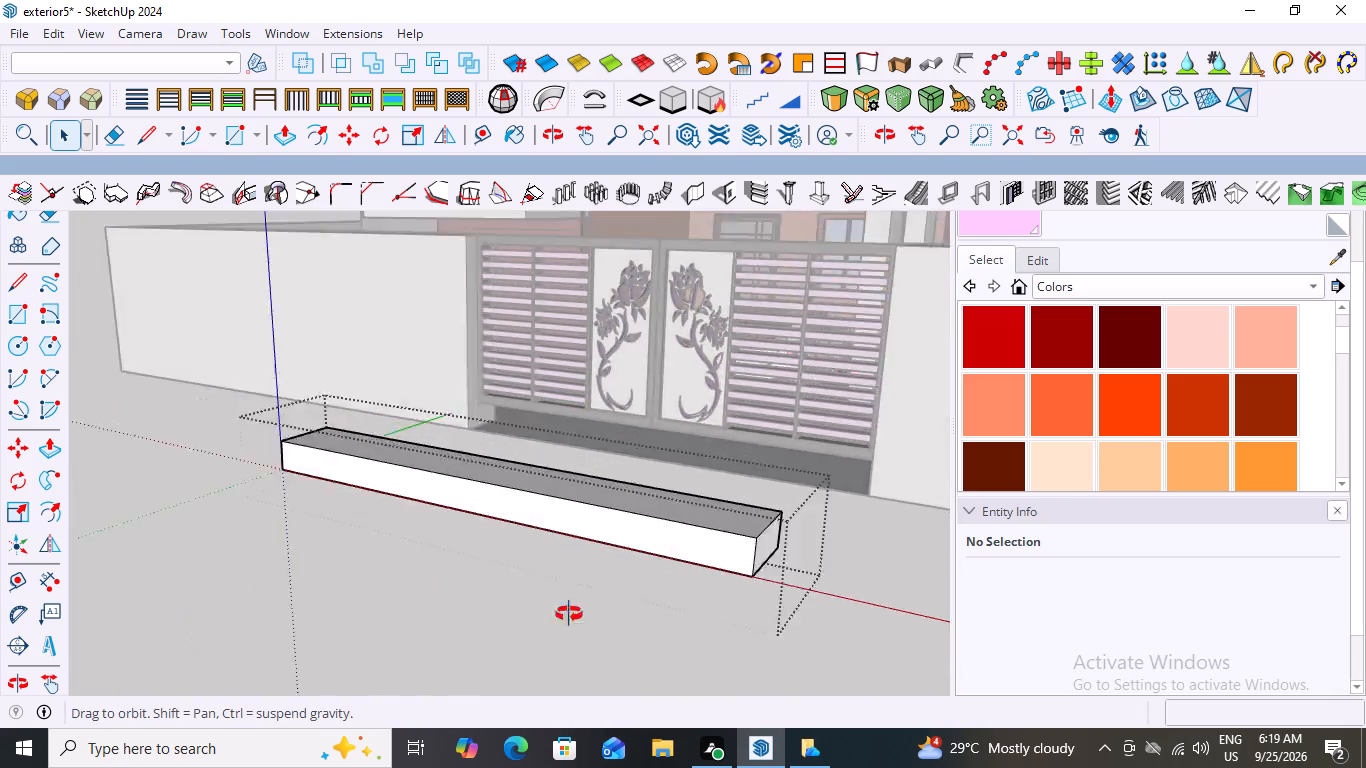
{"action": "middle_click_drag", "start_coordinate": [569, 614], "coordinate": [637, 631]}
{"action": "scroll", "coordinate": [621, 612], "scroll_direction": "up", "scroll_amount": 1}
{"action": "scroll", "coordinate": [580, 566], "scroll_direction": "down", "scroll_amount": 9}
{"action": "middle_click", "coordinate": [580, 566]}
{"action": "scroll", "coordinate": [771, 601], "scroll_direction": "up", "scroll_amount": 6}
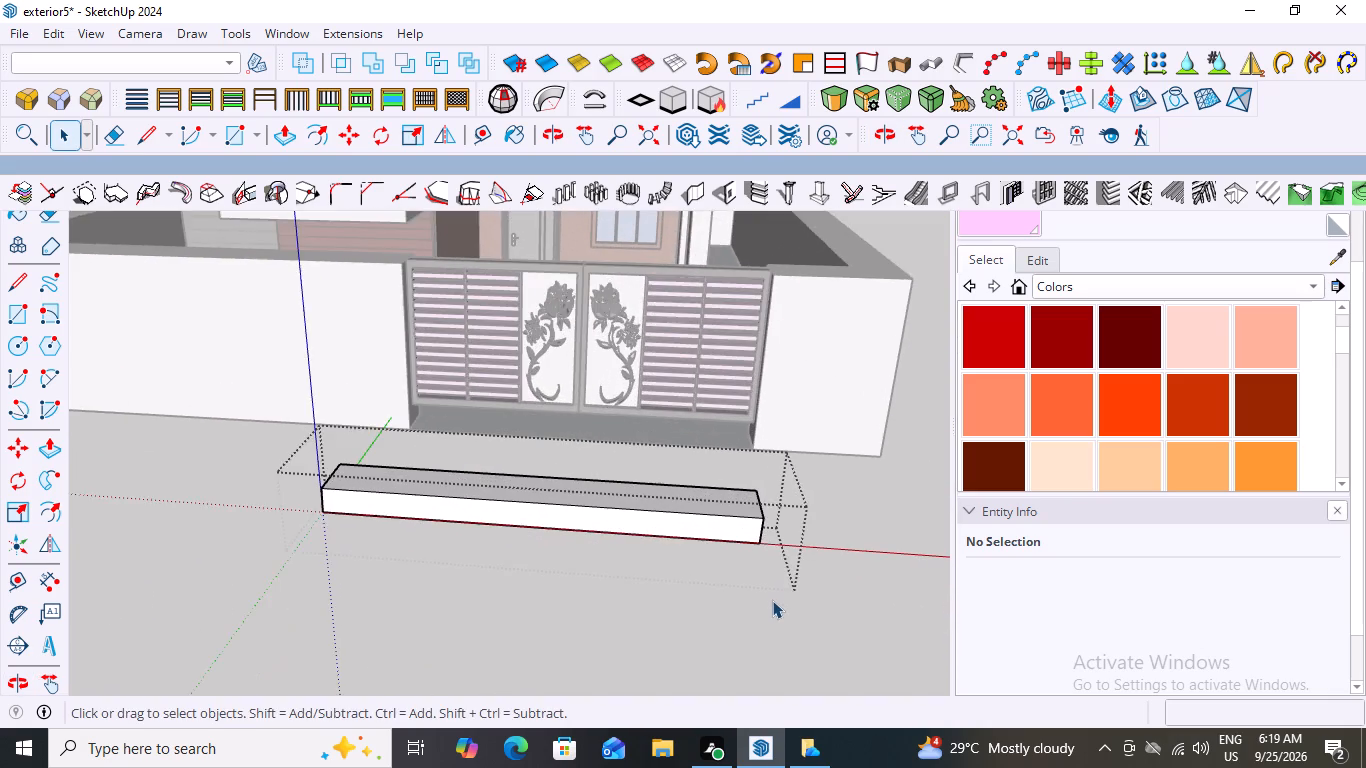
{"action": "scroll", "coordinate": [772, 600], "scroll_direction": "up", "scroll_amount": 7}
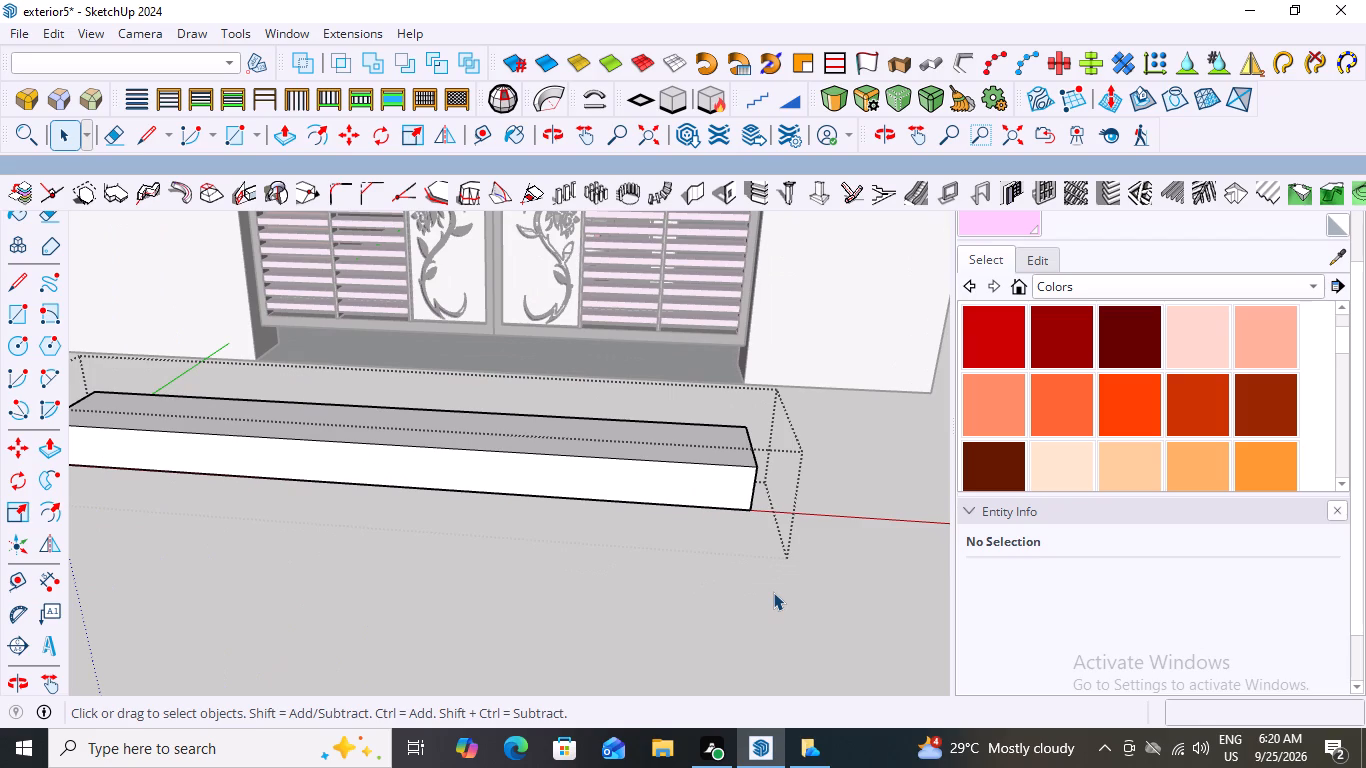
{"action": "scroll", "coordinate": [666, 475], "scroll_direction": "up", "scroll_amount": 2}
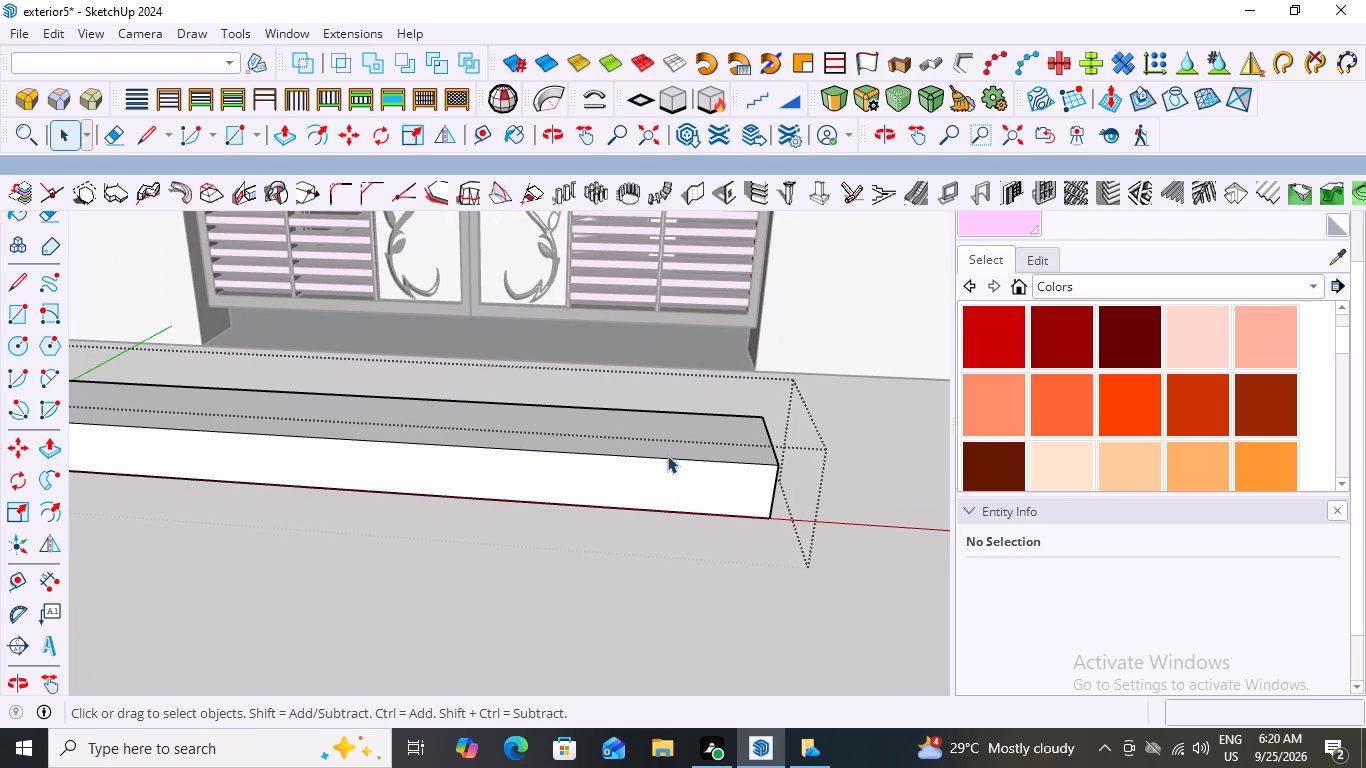
{"action": "left_click", "coordinate": [672, 458]}
{"action": "scroll", "coordinate": [559, 427], "scroll_direction": "down", "scroll_amount": 2}
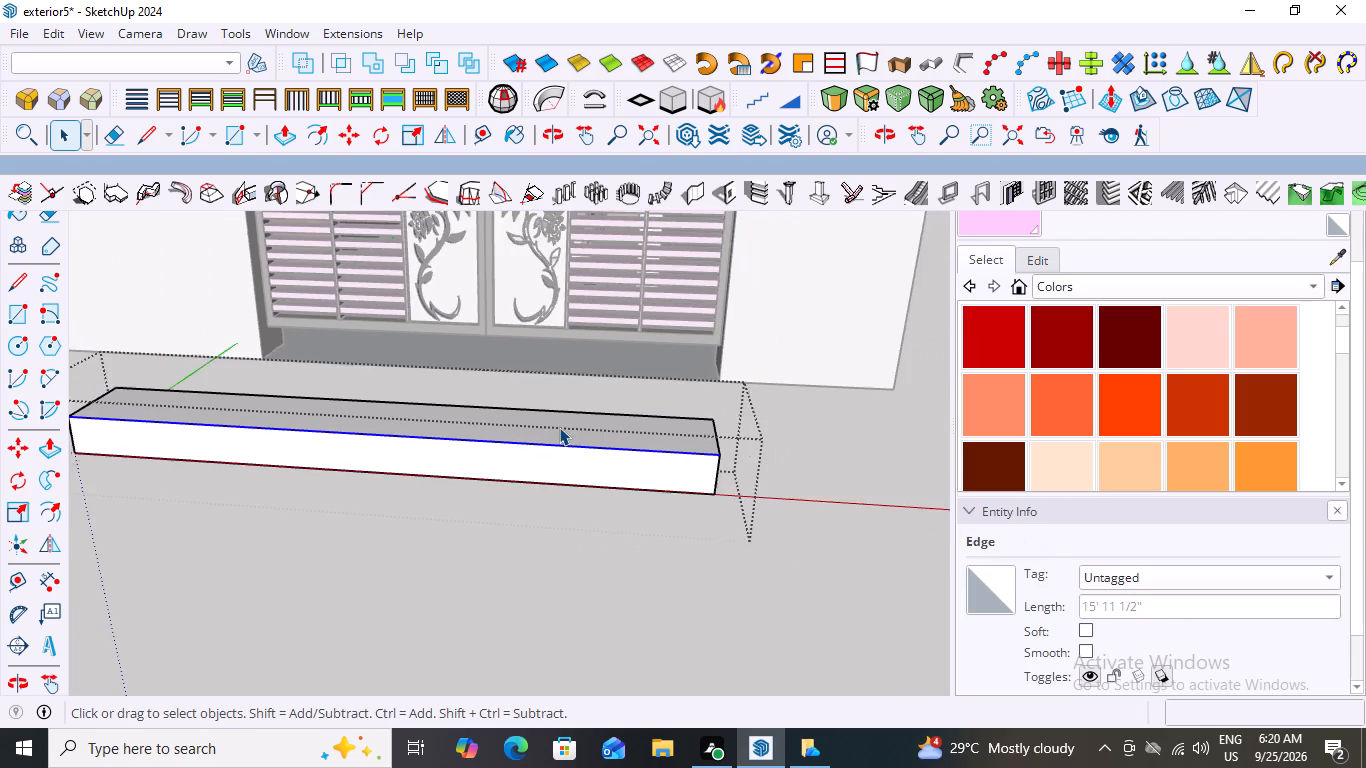
{"action": "scroll", "coordinate": [559, 427], "scroll_direction": "down", "scroll_amount": 3}
{"action": "middle_click_drag", "start_coordinate": [767, 527], "coordinate": [554, 529]}
{"action": "scroll", "coordinate": [349, 509], "scroll_direction": "up", "scroll_amount": 6}
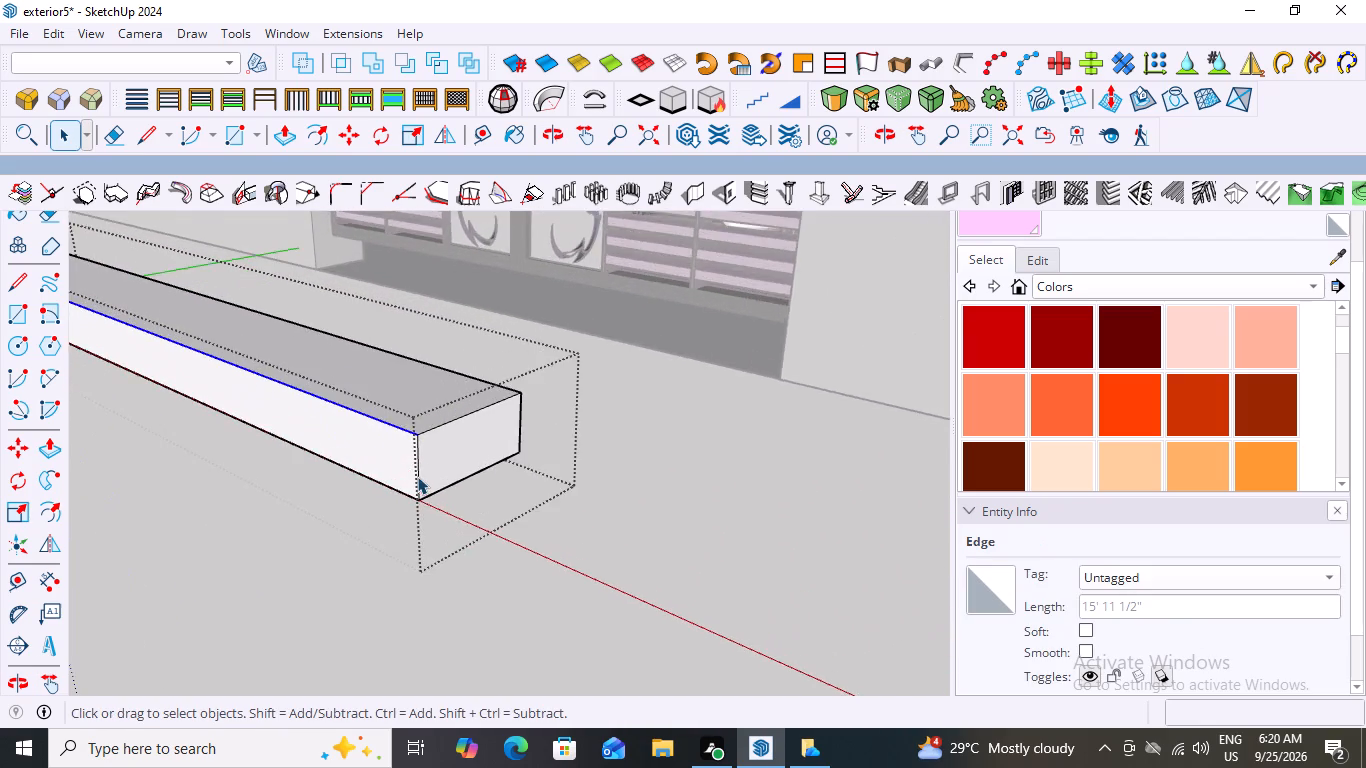
{"action": "scroll", "coordinate": [417, 476], "scroll_direction": "up", "scroll_amount": 13}
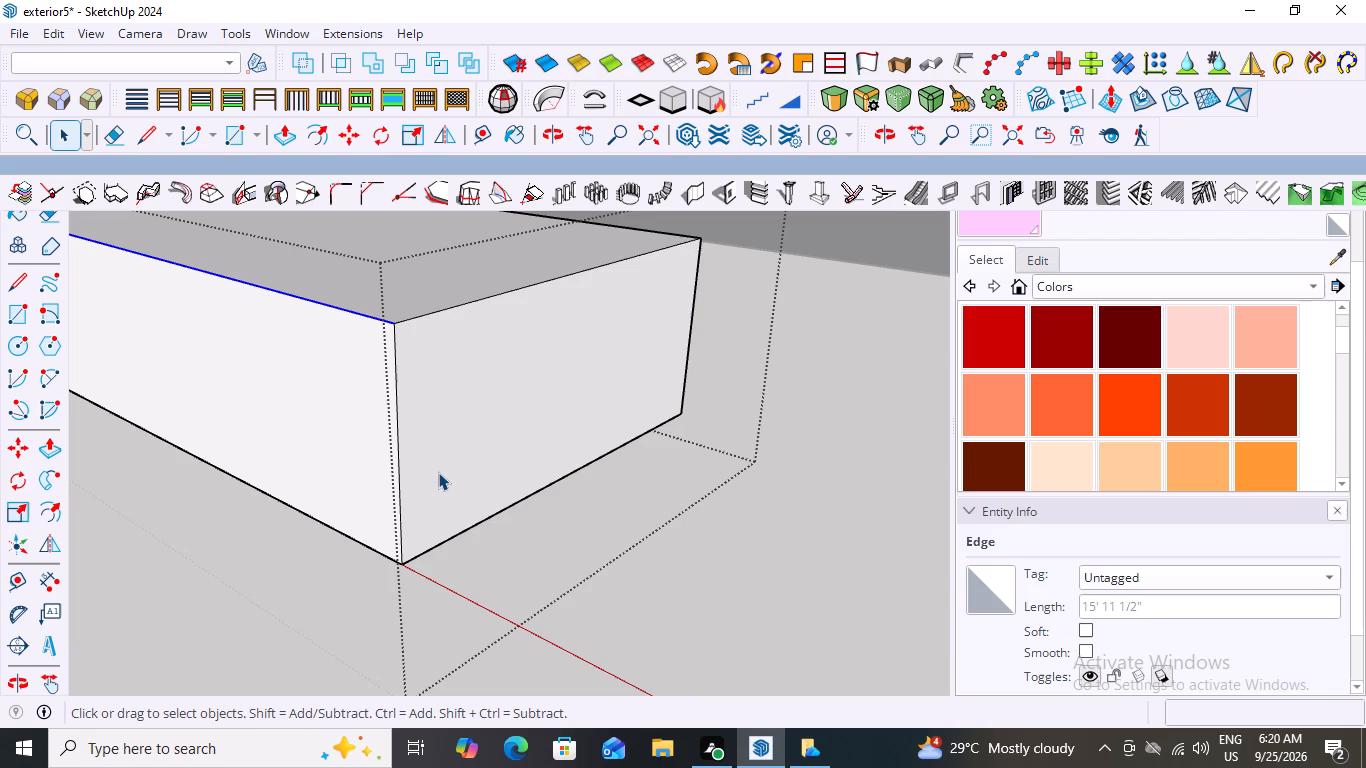
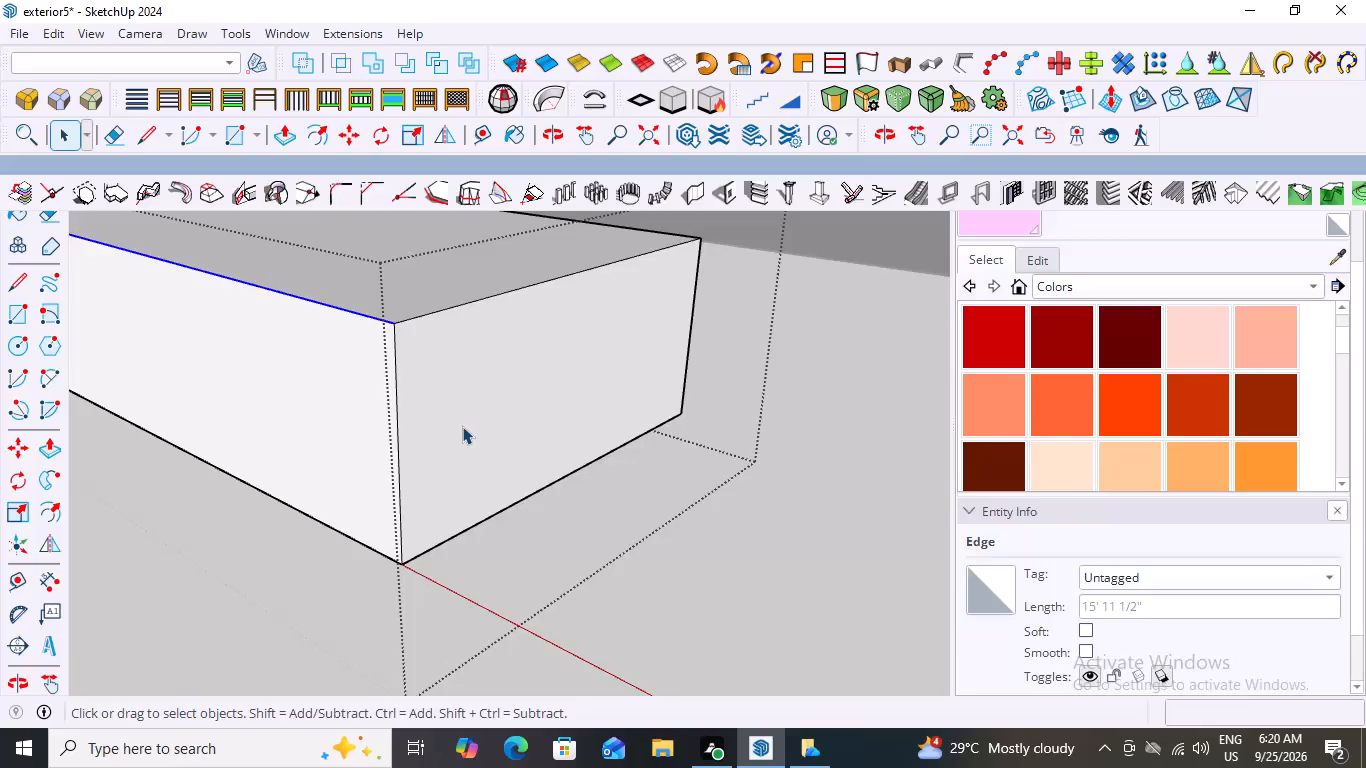
Move the block's selected upper front edge down about 1' onto its bottom front edge to form a sloped ramp, then close the group.
{"action": "key", "text": "m"}
{"action": "scroll", "coordinate": [521, 352], "scroll_direction": "down", "scroll_amount": 8}
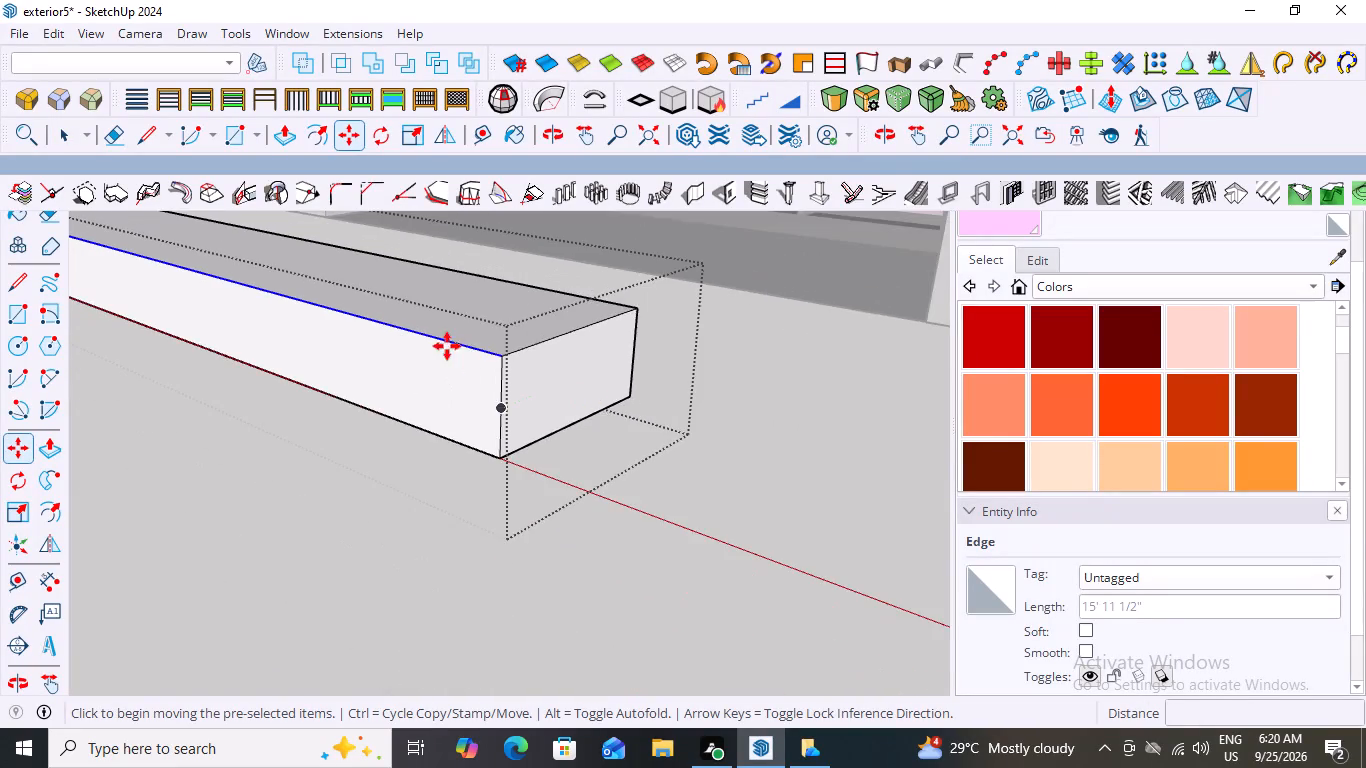
{"action": "scroll", "coordinate": [447, 346], "scroll_direction": "up", "scroll_amount": 8}
{"action": "scroll", "coordinate": [560, 389], "scroll_direction": "up", "scroll_amount": 1}
{"action": "scroll", "coordinate": [551, 317], "scroll_direction": "down", "scroll_amount": 7}
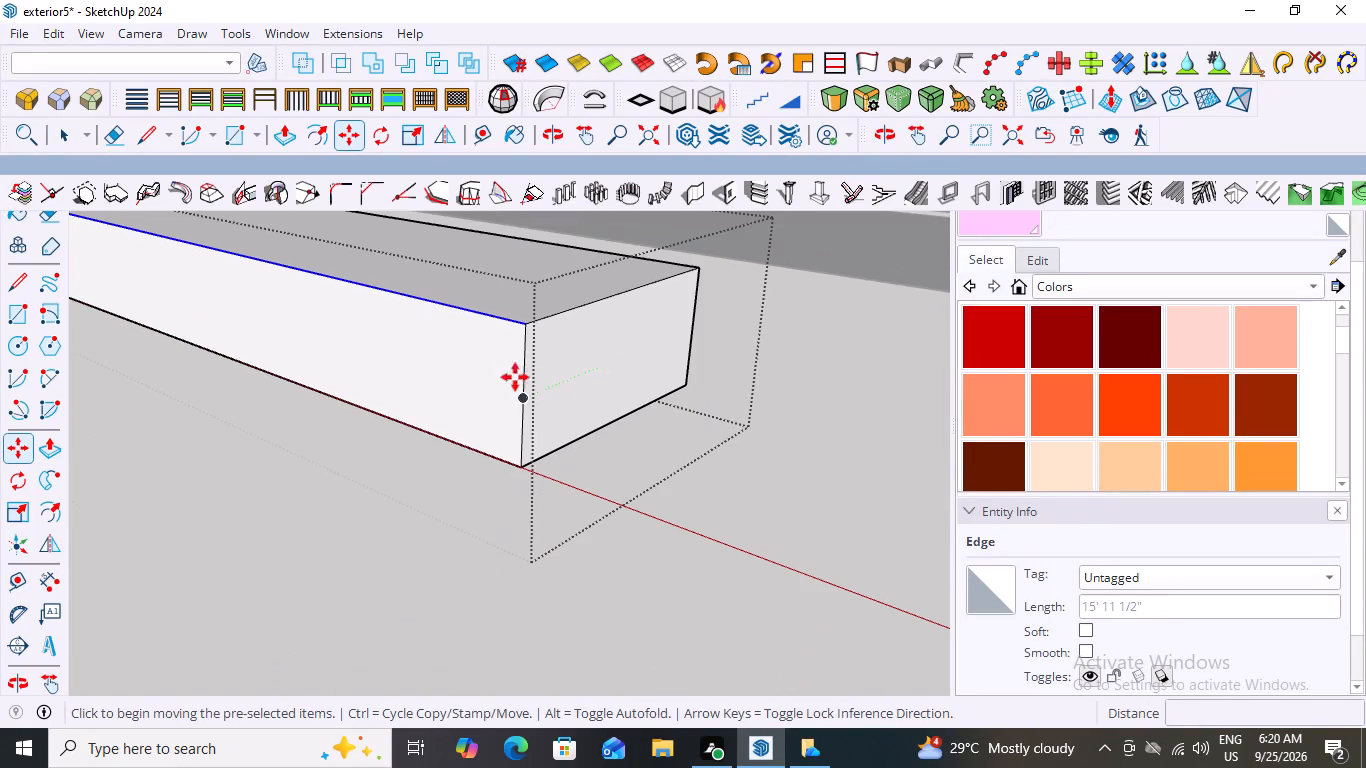
{"action": "scroll", "coordinate": [451, 361], "scroll_direction": "up", "scroll_amount": 6}
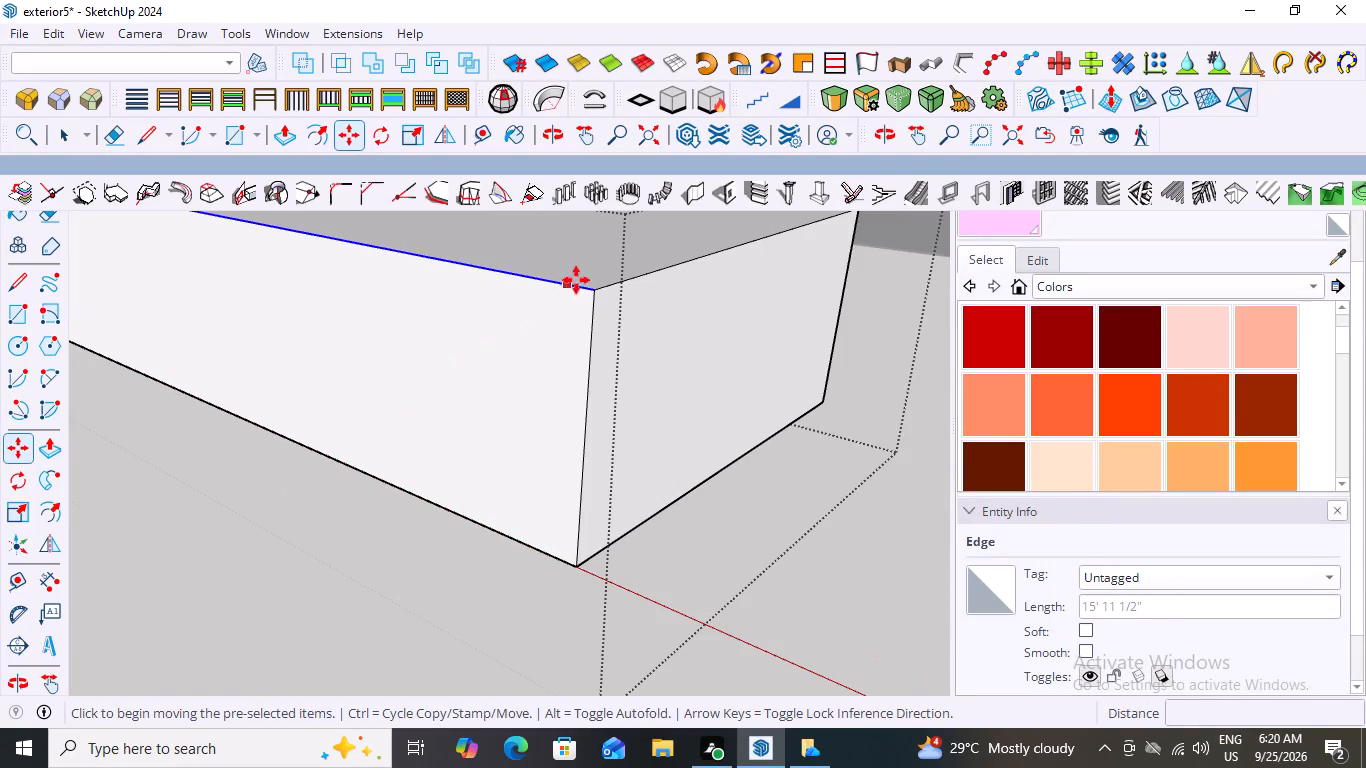
{"action": "left_click_drag", "start_coordinate": [593, 289], "coordinate": [592, 480]}
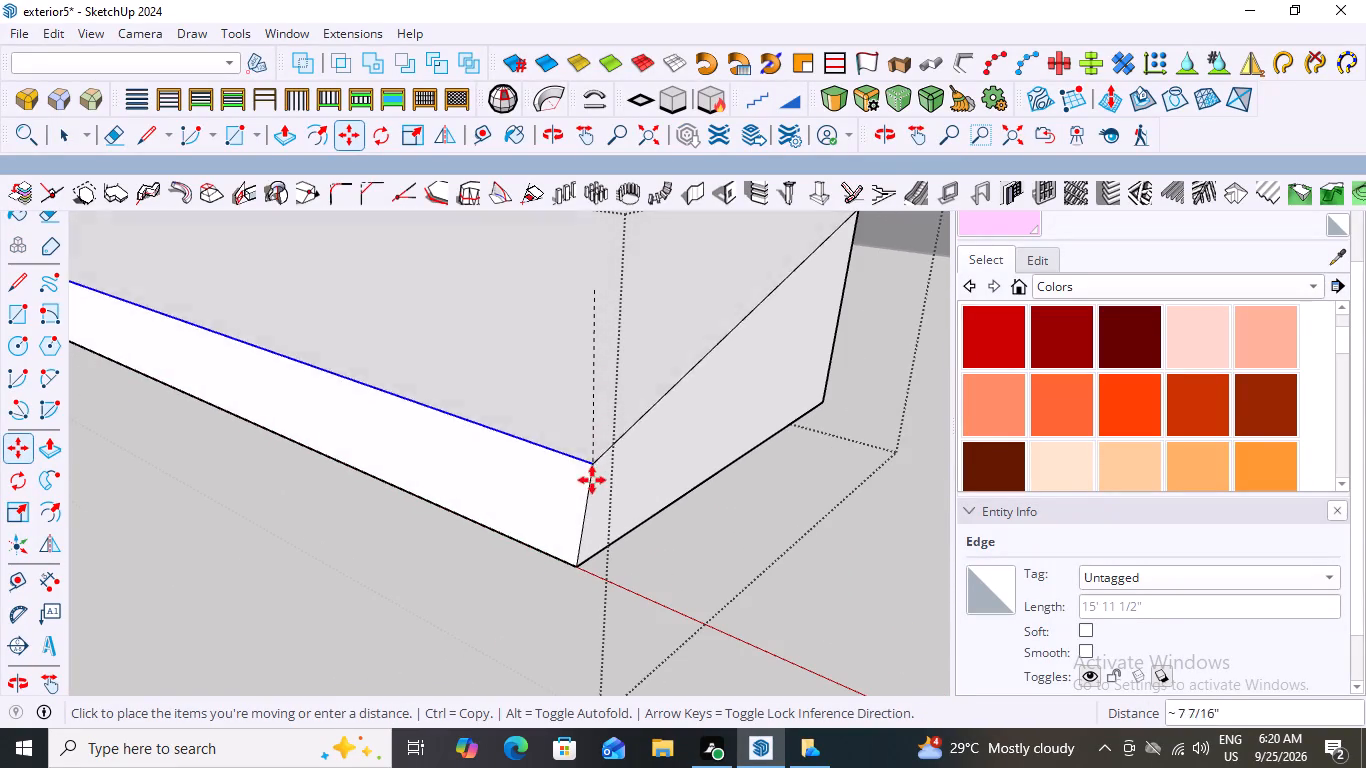
{"action": "left_click_drag", "start_coordinate": [592, 480], "coordinate": [578, 567]}
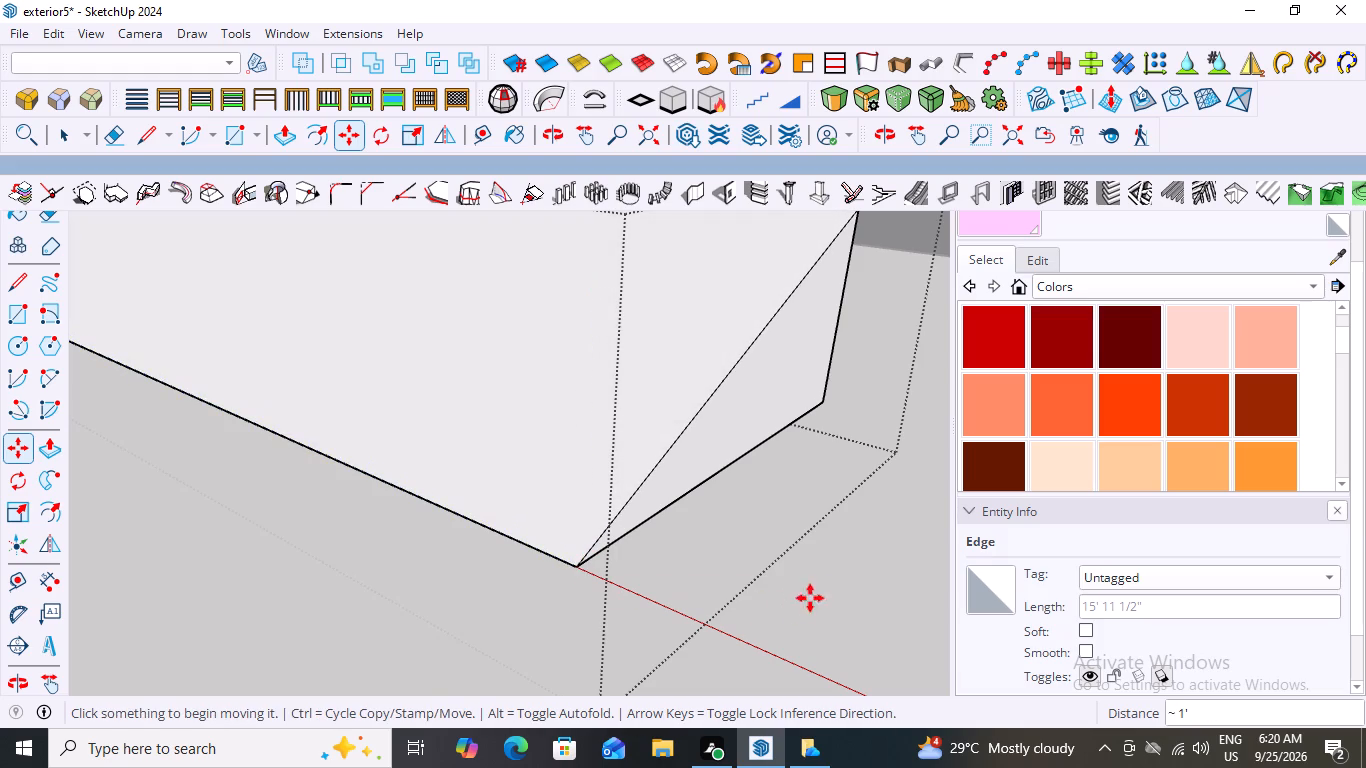
{"action": "key", "text": "space"}
{"action": "scroll", "coordinate": [672, 507], "scroll_direction": "down", "scroll_amount": 10}
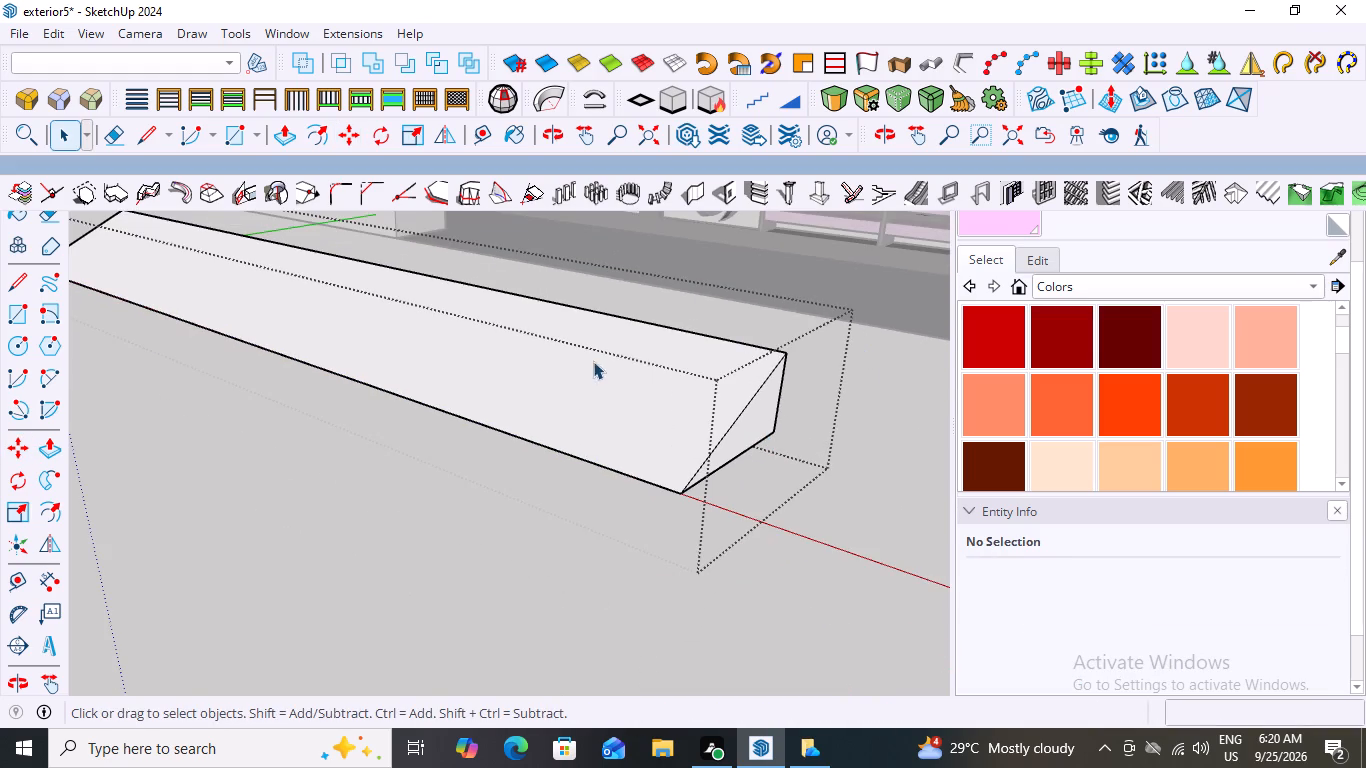
{"action": "scroll", "coordinate": [593, 361], "scroll_direction": "down", "scroll_amount": 3}
{"action": "middle_click_drag", "start_coordinate": [474, 485], "coordinate": [437, 467]}
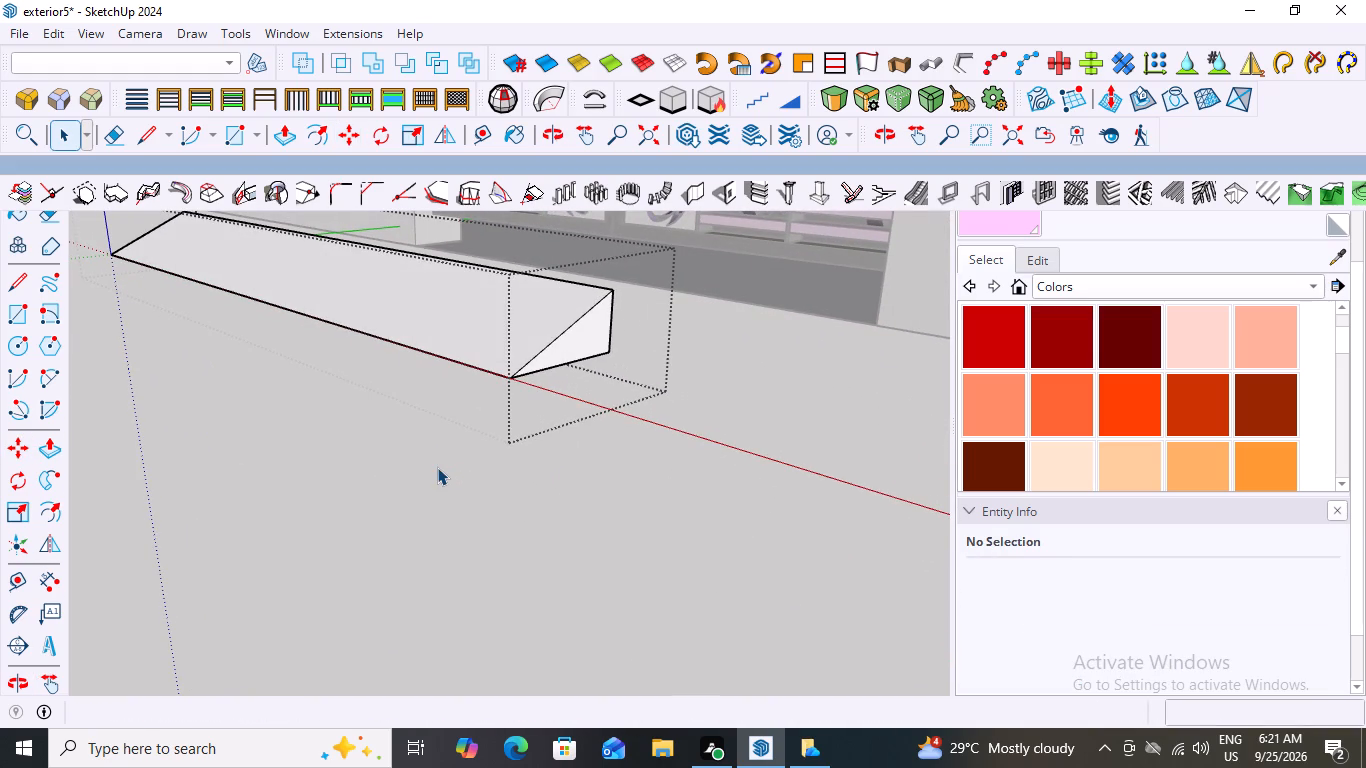
{"action": "scroll", "coordinate": [437, 467], "scroll_direction": "up", "scroll_amount": 2}
{"action": "key", "text": "space"}
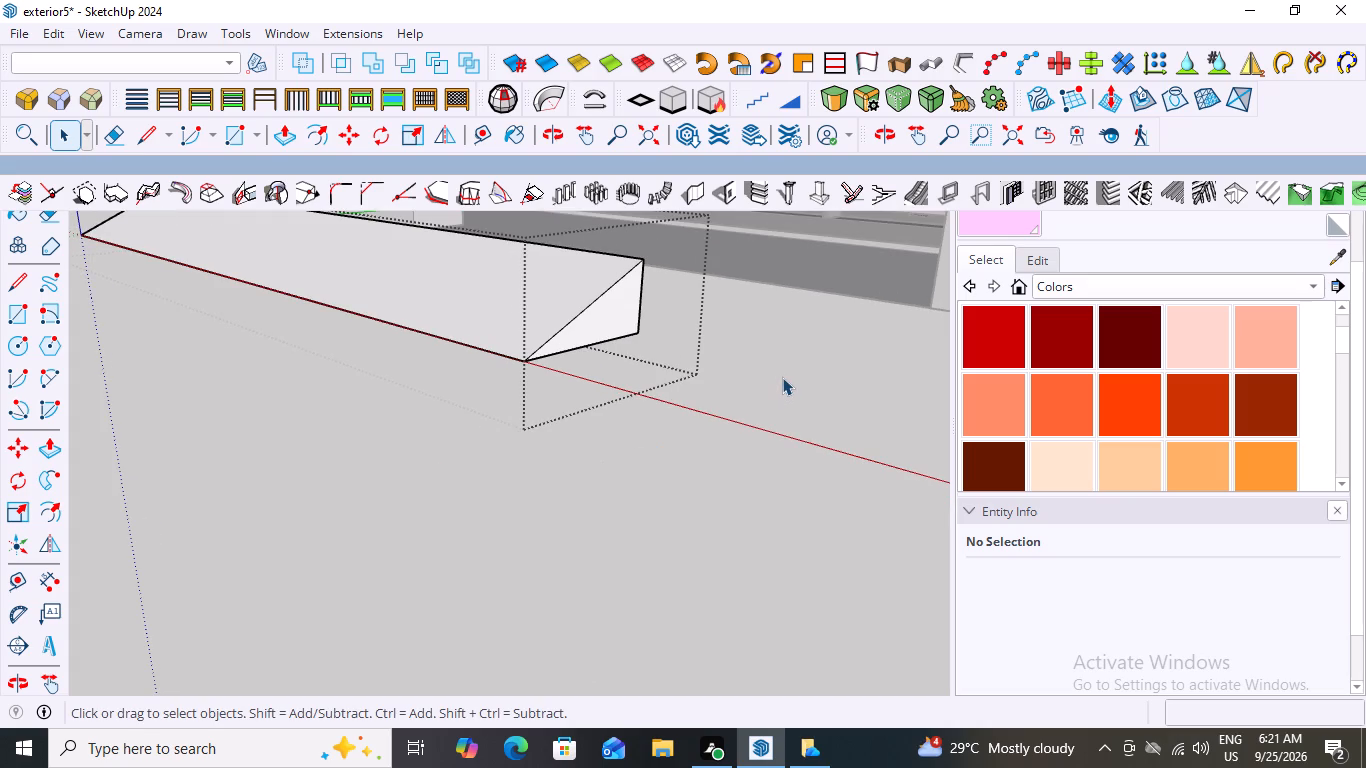
{"action": "left_click", "coordinate": [787, 359]}
Examine the sloped ramp and its end face in relation to the gate opening.
{"action": "scroll", "coordinate": [787, 359], "scroll_direction": "down", "scroll_amount": 8}
{"action": "middle_click_drag", "start_coordinate": [645, 432], "coordinate": [689, 435]}
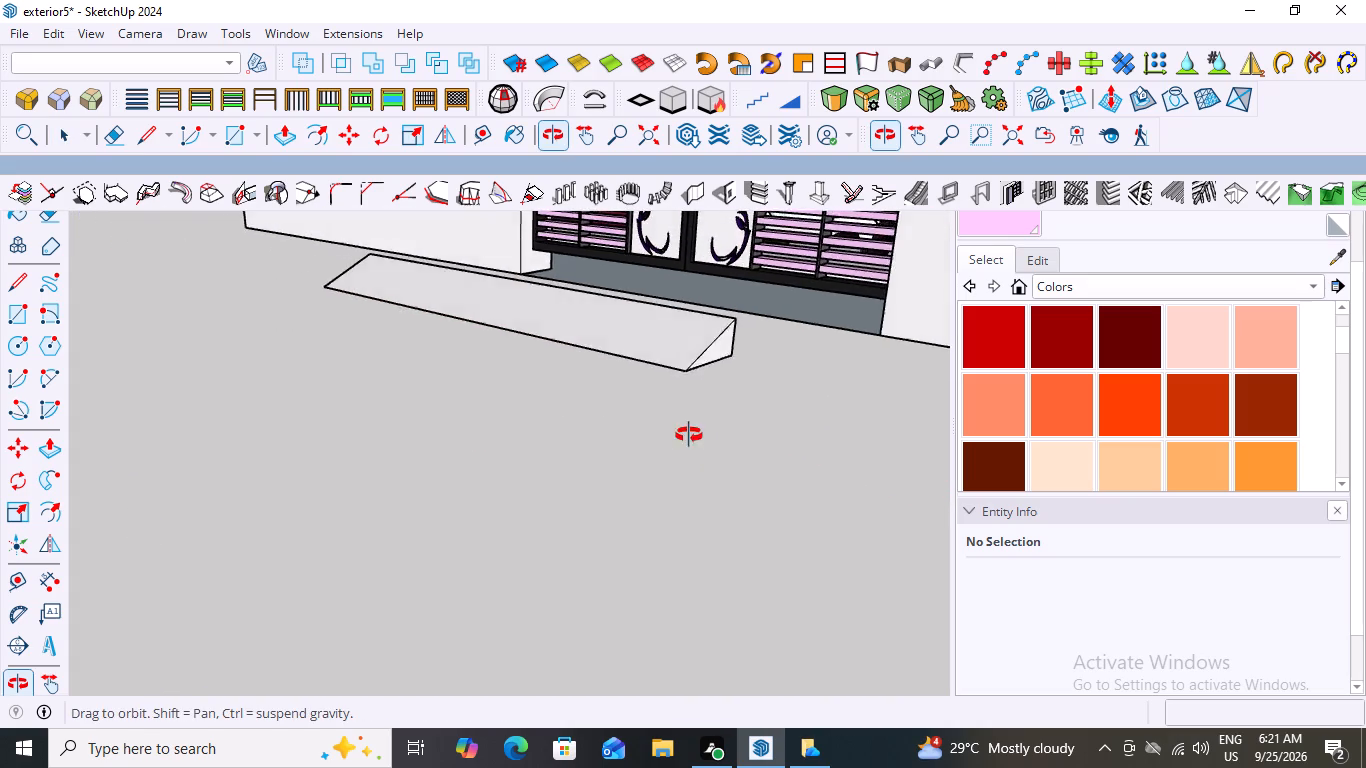
{"action": "middle_click_drag", "start_coordinate": [689, 435], "coordinate": [769, 447]}
{"action": "scroll", "coordinate": [769, 447], "scroll_direction": "down", "scroll_amount": 1}
{"action": "scroll", "coordinate": [585, 388], "scroll_direction": "down", "scroll_amount": 8}
{"action": "scroll", "coordinate": [808, 371], "scroll_direction": "up", "scroll_amount": 3}
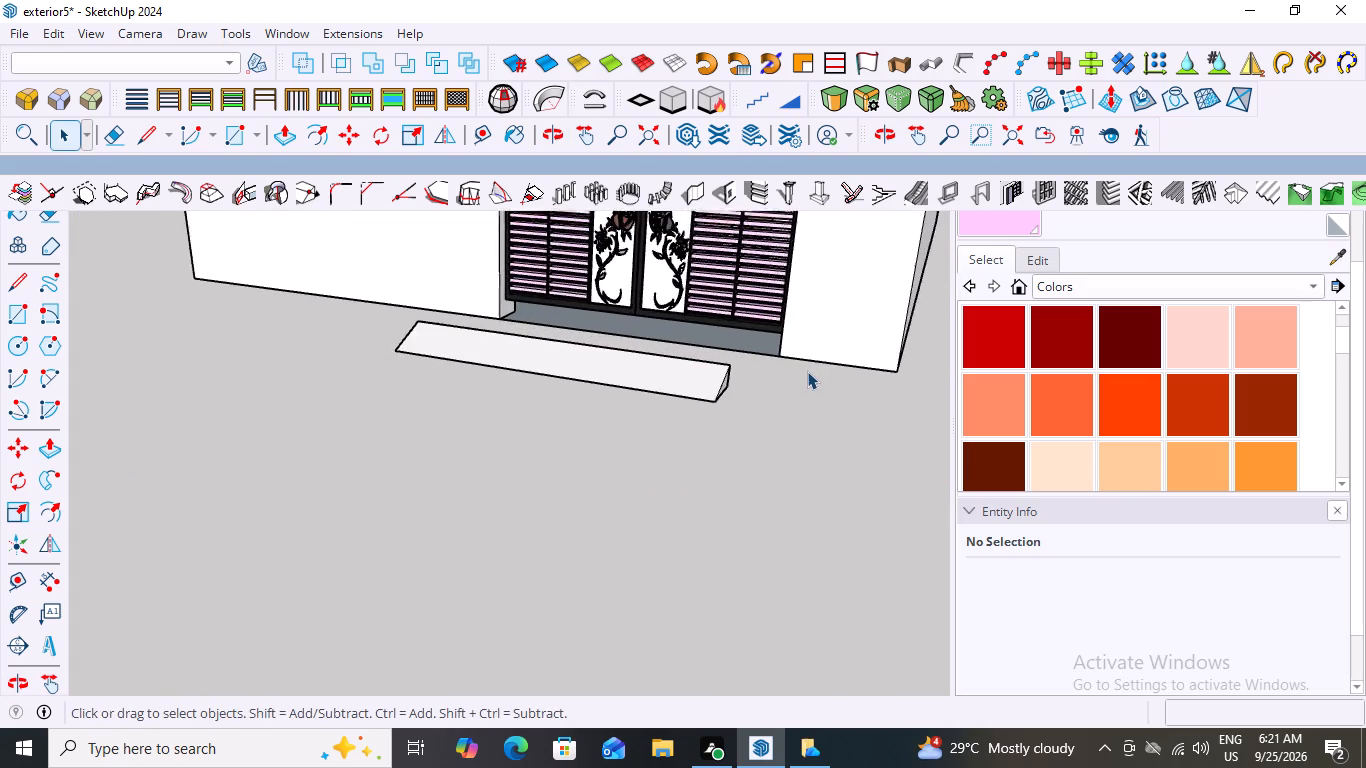
{"action": "scroll", "coordinate": [807, 371], "scroll_direction": "up", "scroll_amount": 2}
{"action": "scroll", "coordinate": [684, 458], "scroll_direction": "up", "scroll_amount": 5}
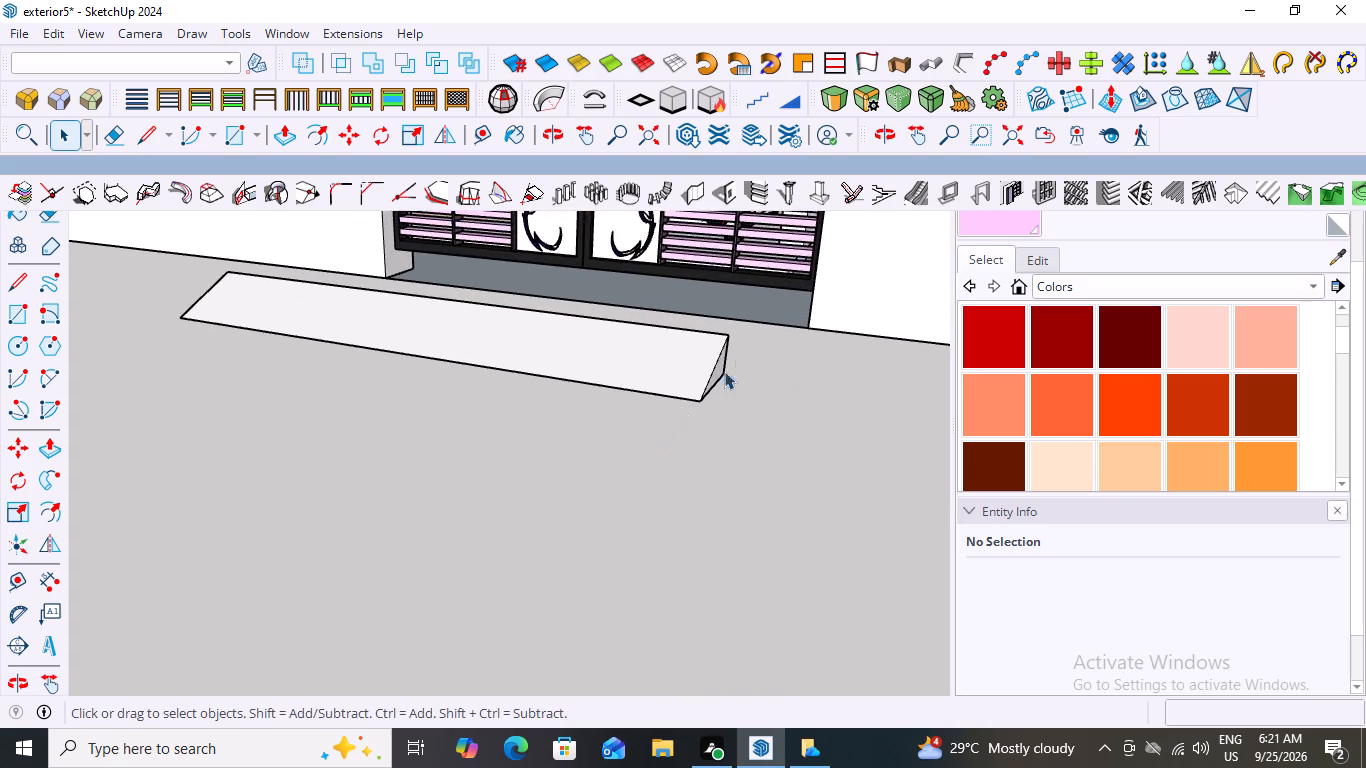
{"action": "scroll", "coordinate": [724, 371], "scroll_direction": "up", "scroll_amount": 8}
{"action": "double_click", "coordinate": [643, 361]}
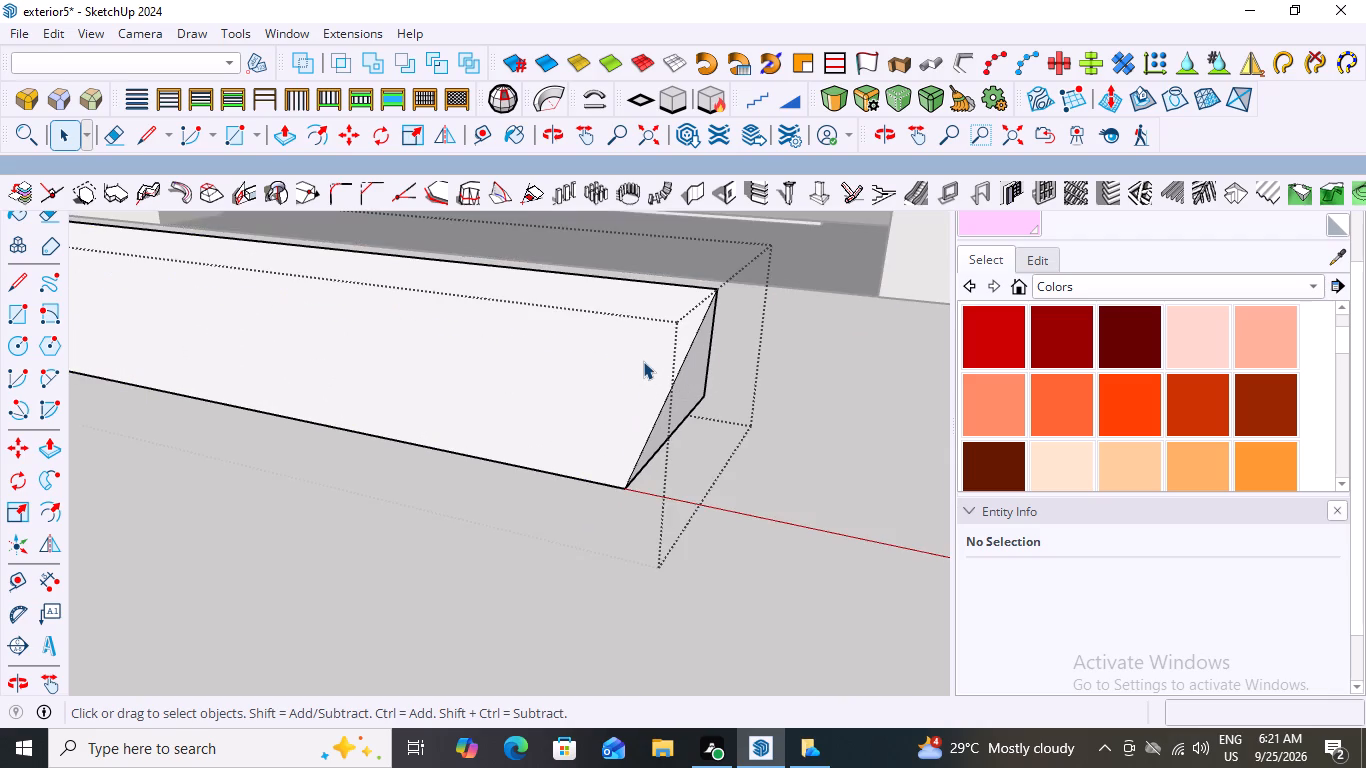
{"action": "scroll", "coordinate": [643, 361], "scroll_direction": "down", "scroll_amount": 12}
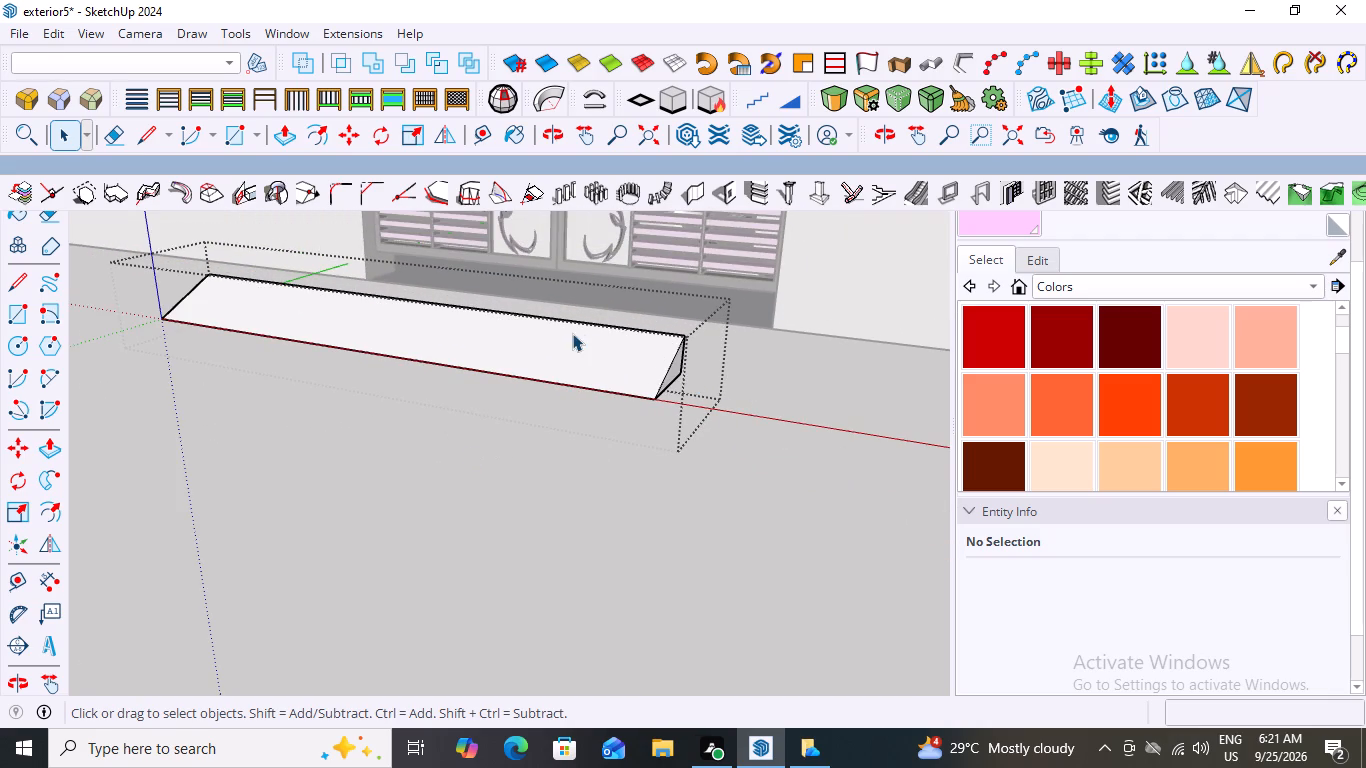
{"action": "left_click", "coordinate": [572, 333]}
{"action": "left_click", "coordinate": [764, 352]}
Move the ramp group by its rear bottom corner about 5' 6" to the front wall beside the gate opening.
{"action": "left_click", "coordinate": [555, 358]}
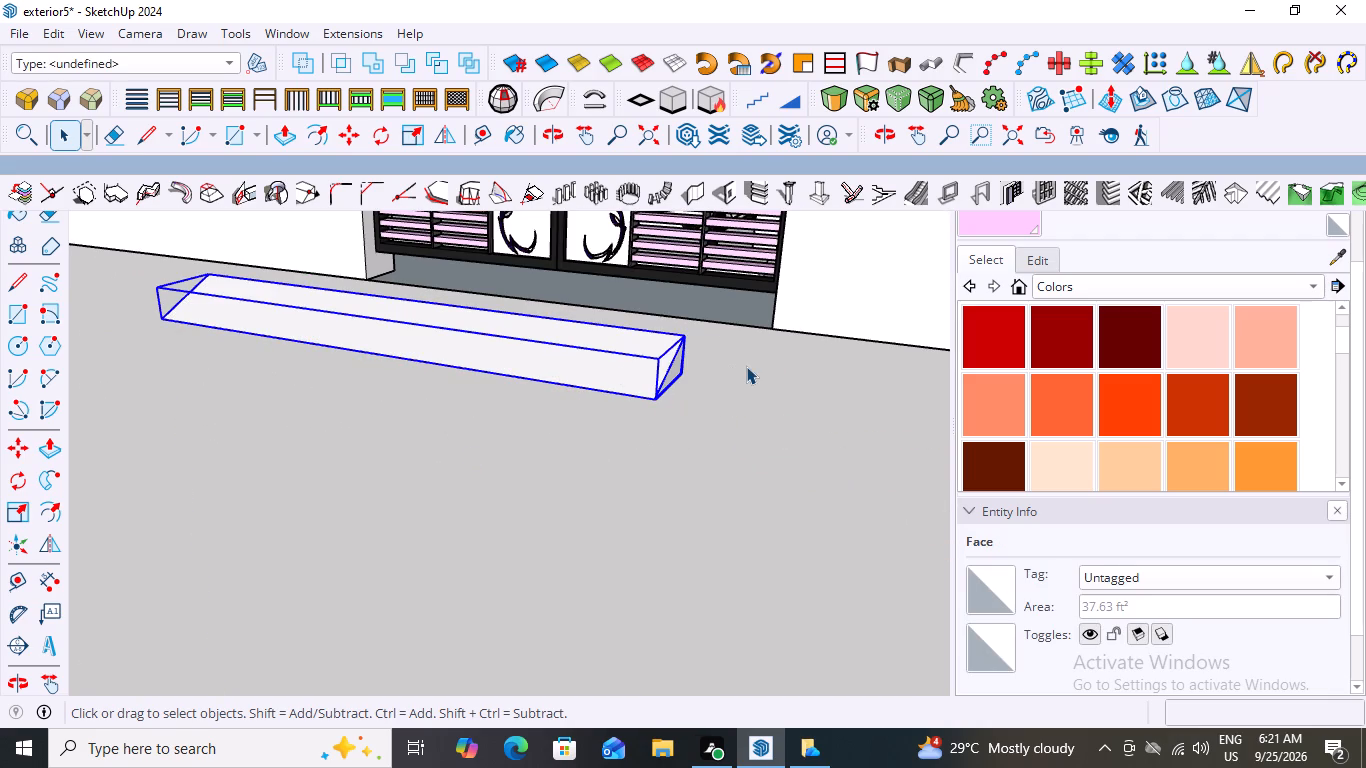
{"action": "key", "text": "m"}
{"action": "scroll", "coordinate": [746, 366], "scroll_direction": "up", "scroll_amount": 2}
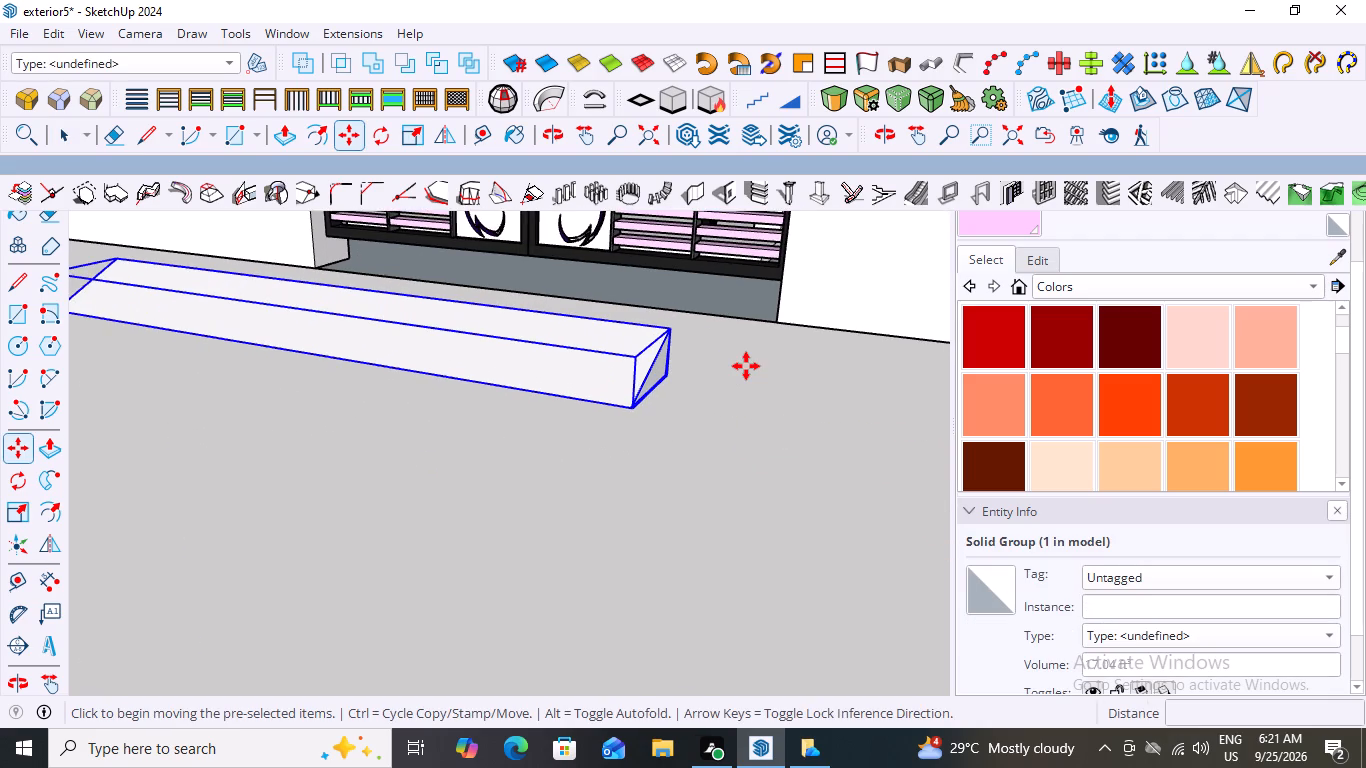
{"action": "scroll", "coordinate": [746, 366], "scroll_direction": "down", "scroll_amount": 13}
{"action": "middle_click_drag", "start_coordinate": [544, 443], "coordinate": [743, 468]}
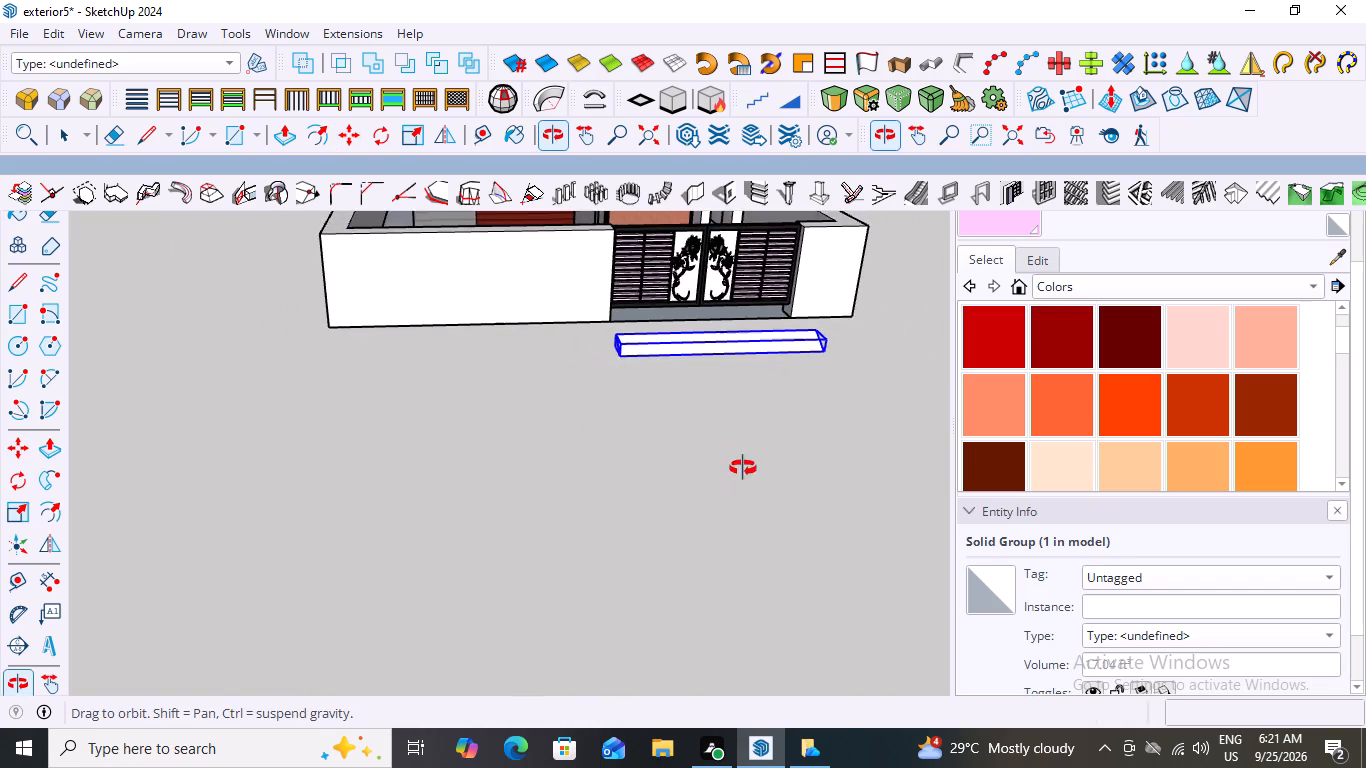
{"action": "middle_click_drag", "start_coordinate": [743, 468], "coordinate": [745, 468]}
{"action": "scroll", "coordinate": [738, 365], "scroll_direction": "up", "scroll_amount": 6}
{"action": "middle_click_drag", "start_coordinate": [534, 360], "coordinate": [760, 446]}
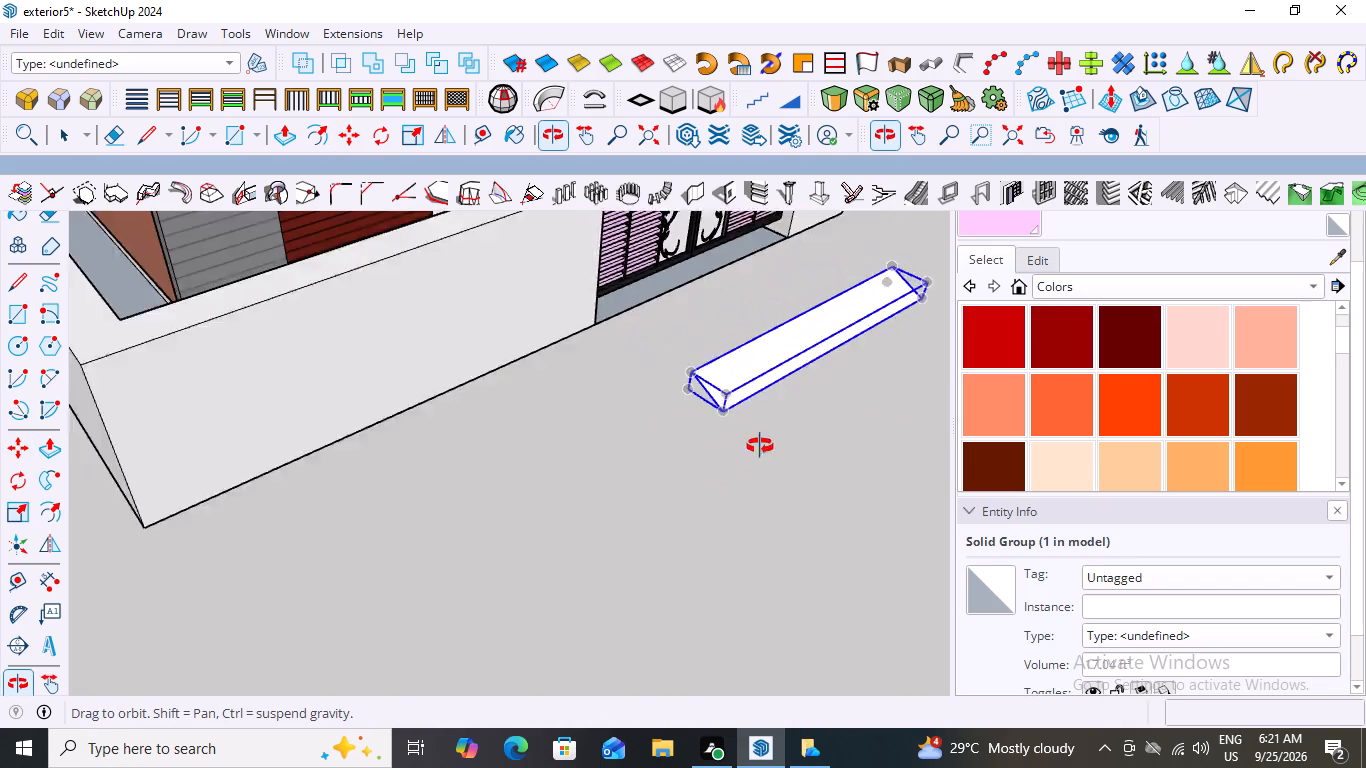
{"action": "middle_click_drag", "start_coordinate": [760, 446], "coordinate": [776, 444]}
{"action": "scroll", "coordinate": [707, 385], "scroll_direction": "up", "scroll_amount": 7}
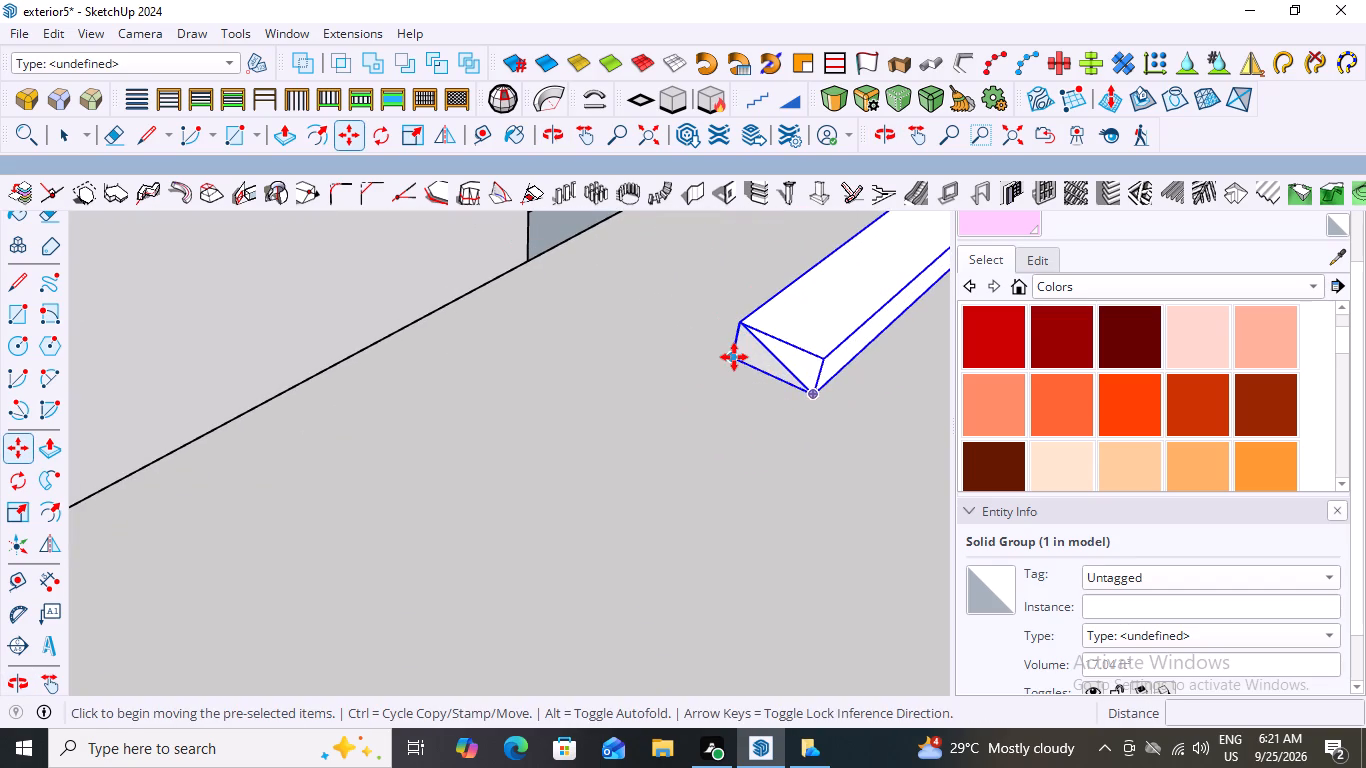
{"action": "left_click", "coordinate": [731, 358]}
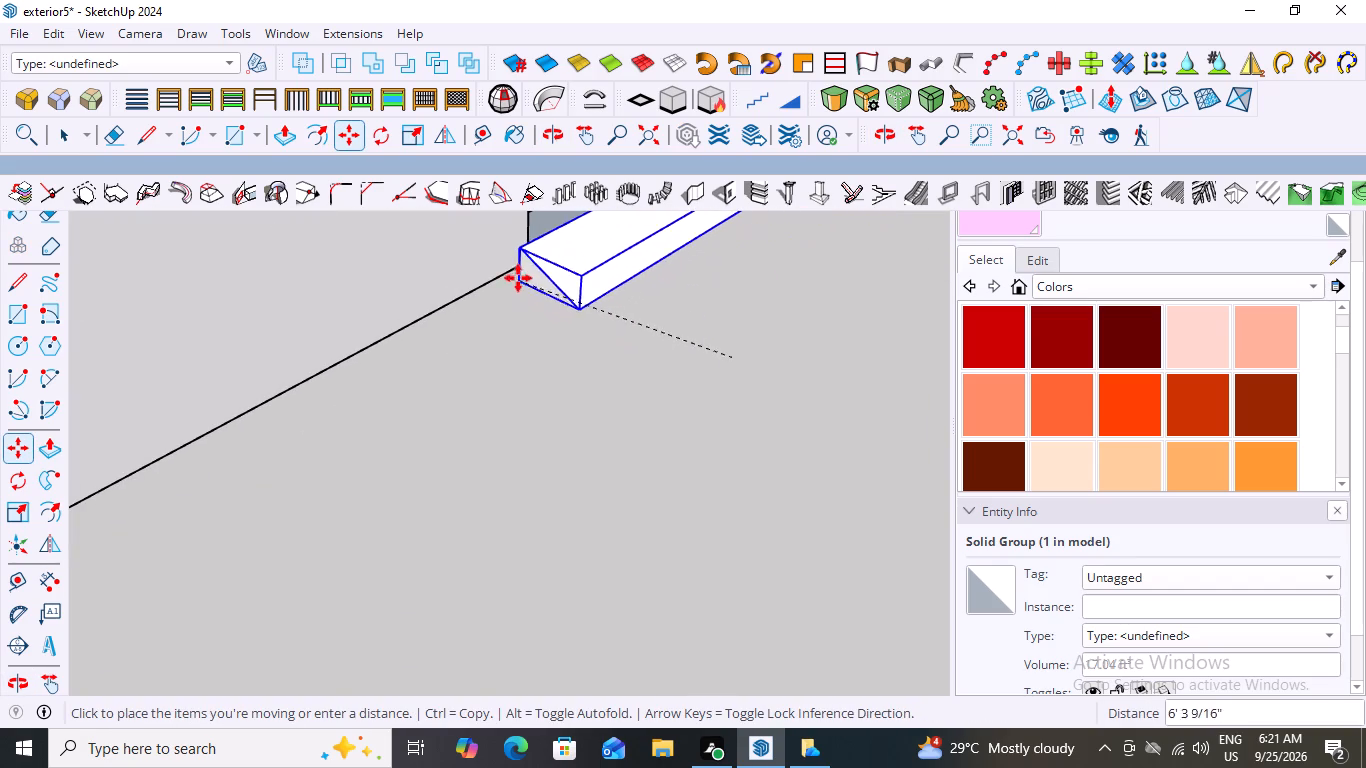
{"action": "scroll", "coordinate": [525, 257], "scroll_direction": "down", "scroll_amount": 6}
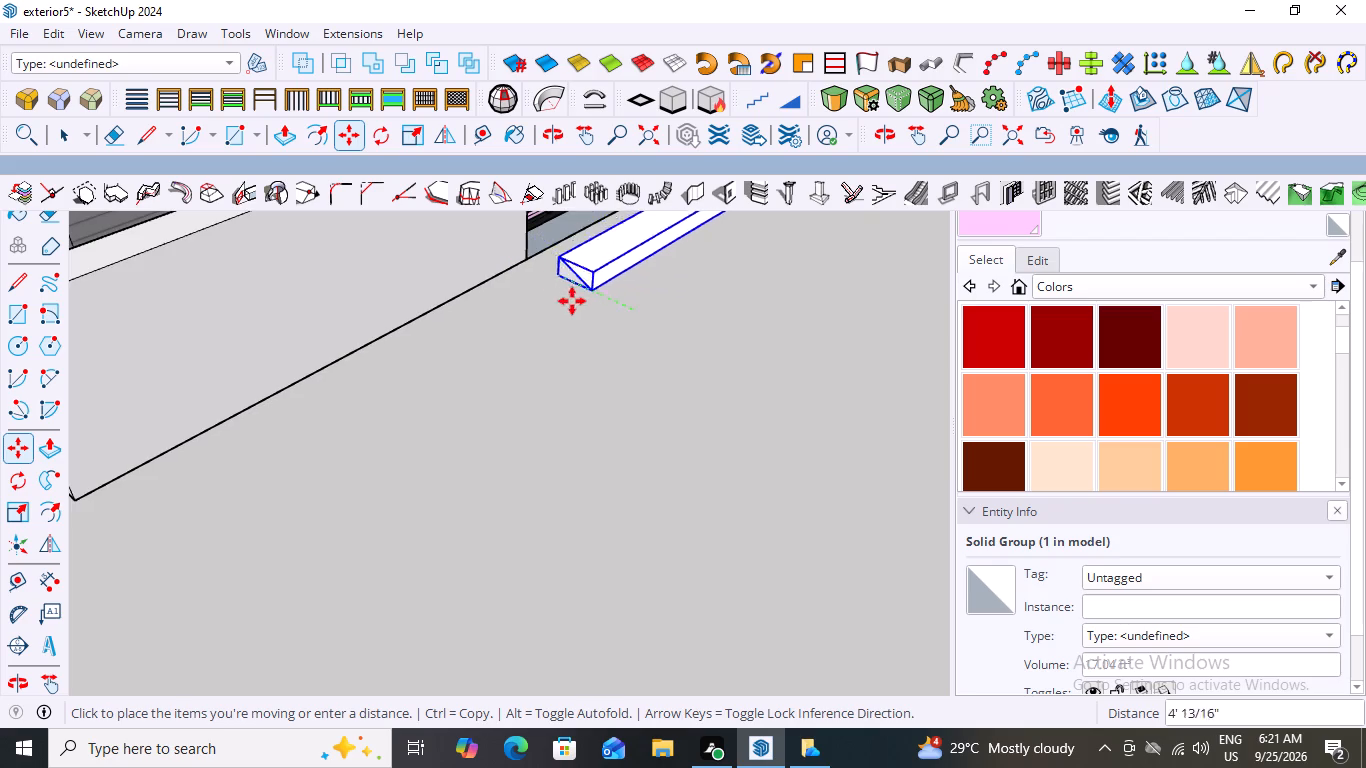
{"action": "scroll", "coordinate": [605, 360], "scroll_direction": "down", "scroll_amount": 8}
{"action": "middle_click_drag", "start_coordinate": [604, 461], "coordinate": [394, 421]}
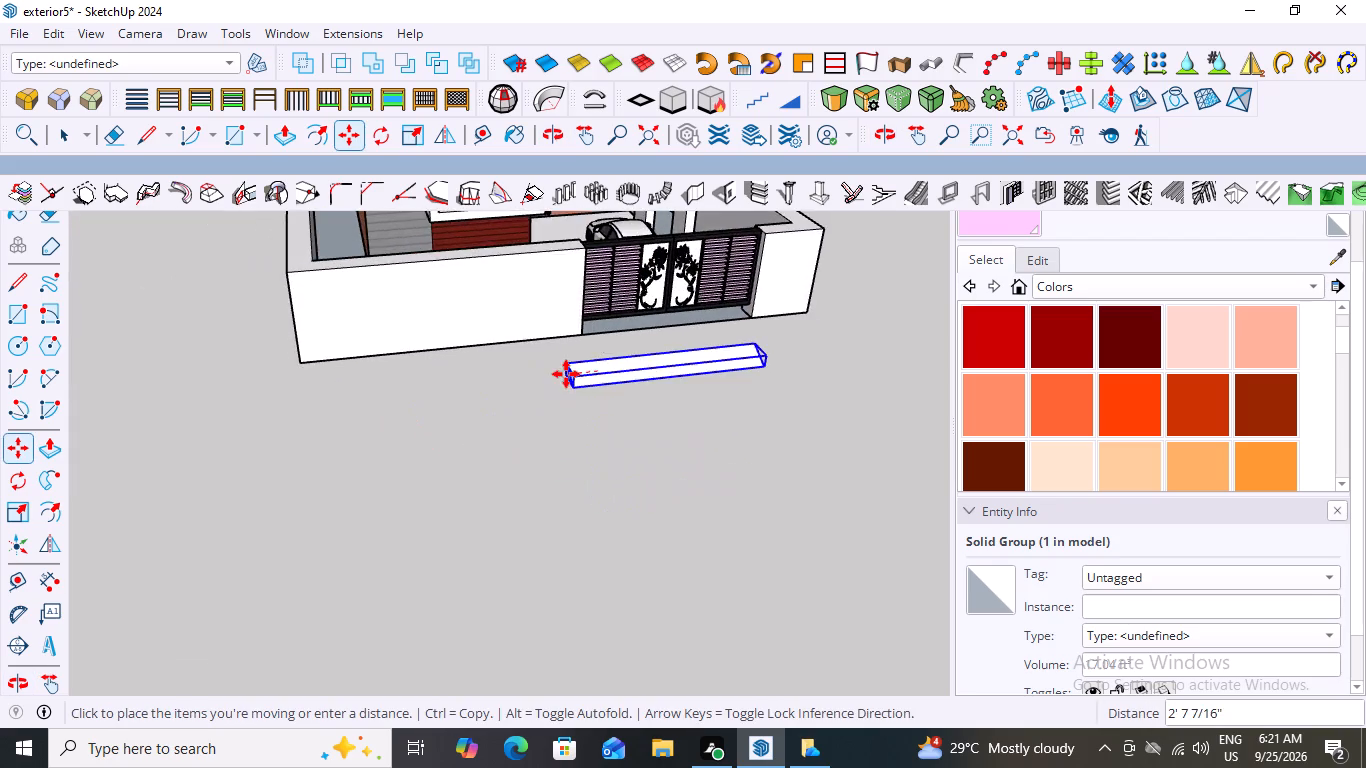
{"action": "scroll", "coordinate": [566, 374], "scroll_direction": "up", "scroll_amount": 3}
{"action": "scroll", "coordinate": [620, 314], "scroll_direction": "up", "scroll_amount": 12}
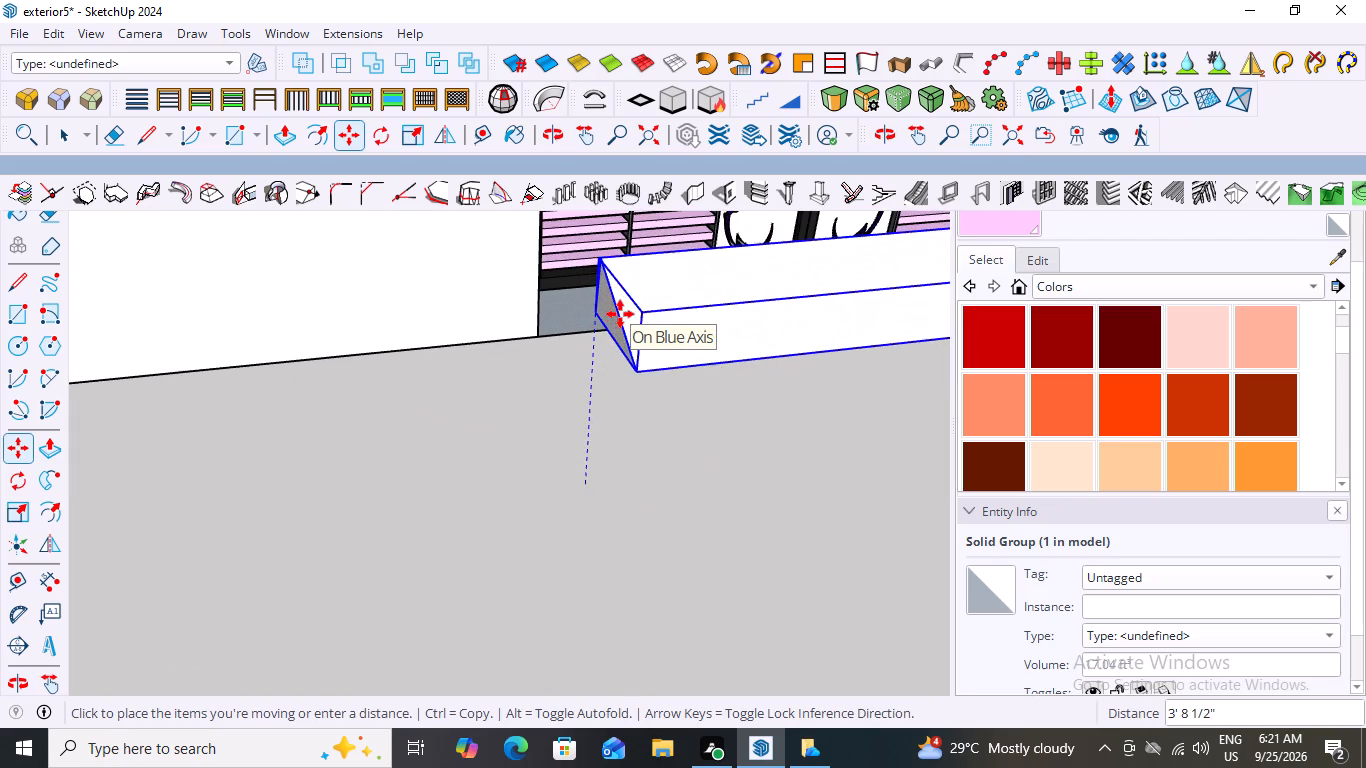
{"action": "scroll", "coordinate": [466, 364], "scroll_direction": "up", "scroll_amount": 5}
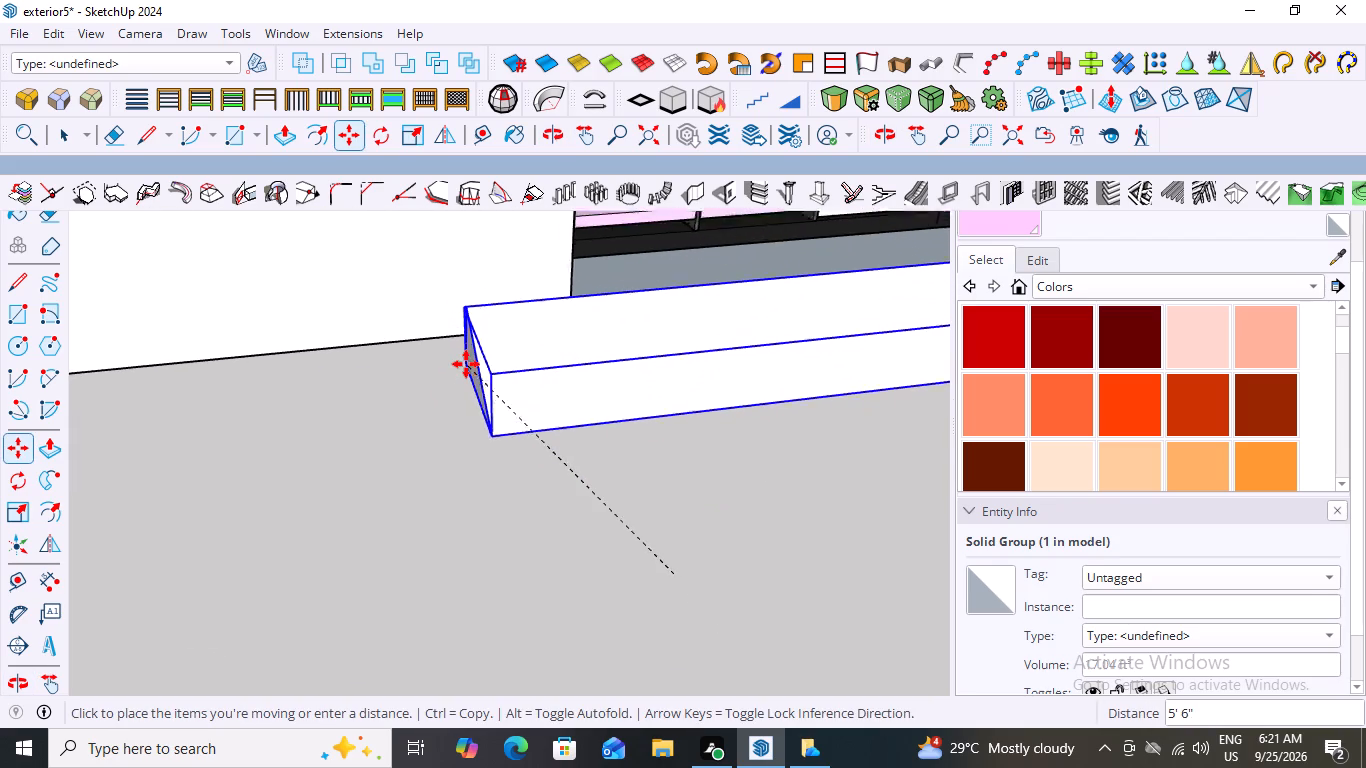
{"action": "scroll", "coordinate": [466, 364], "scroll_direction": "up", "scroll_amount": 4}
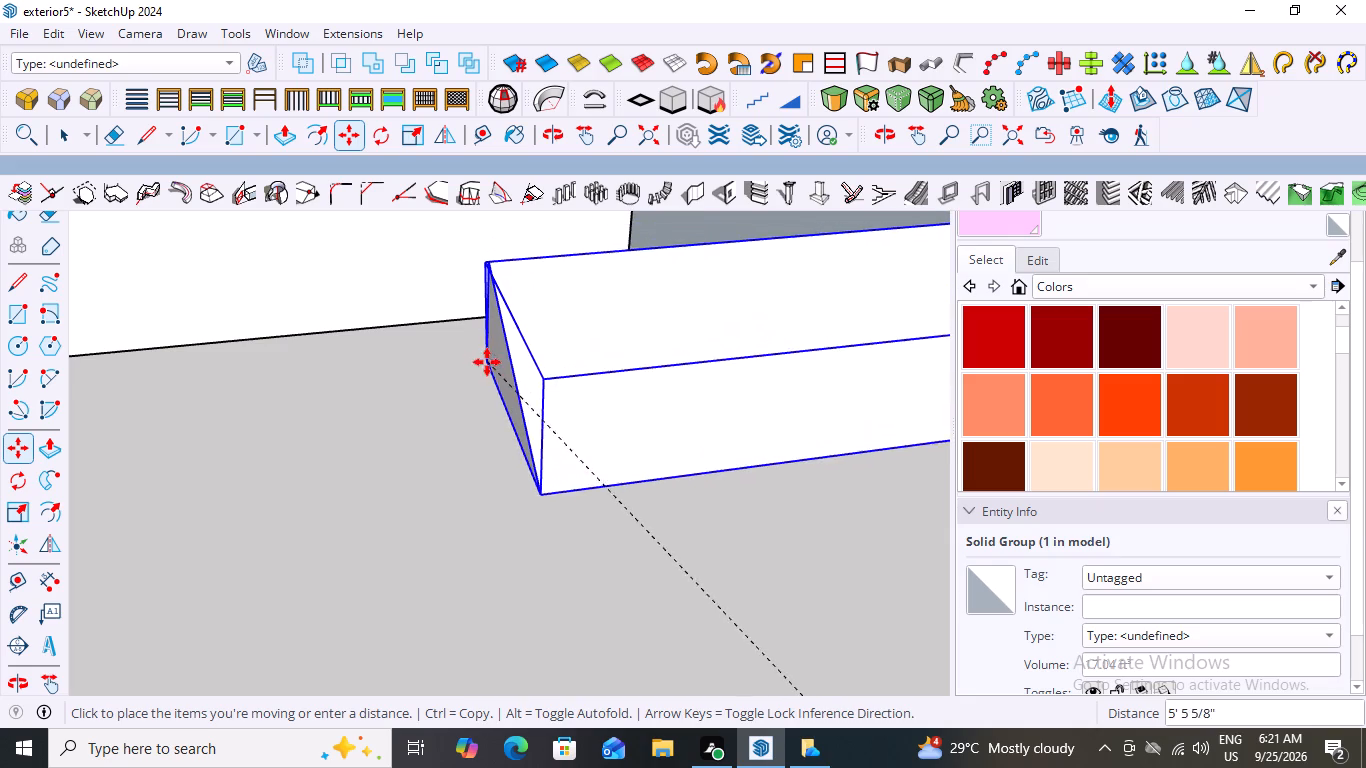
{"action": "left_click", "coordinate": [487, 370]}
Move the ramp about 3' 2 1/2" by its other rear bottom corner to the gate opening's far bottom corner, and deselect it.
{"action": "scroll", "coordinate": [379, 431], "scroll_direction": "down", "scroll_amount": 16}
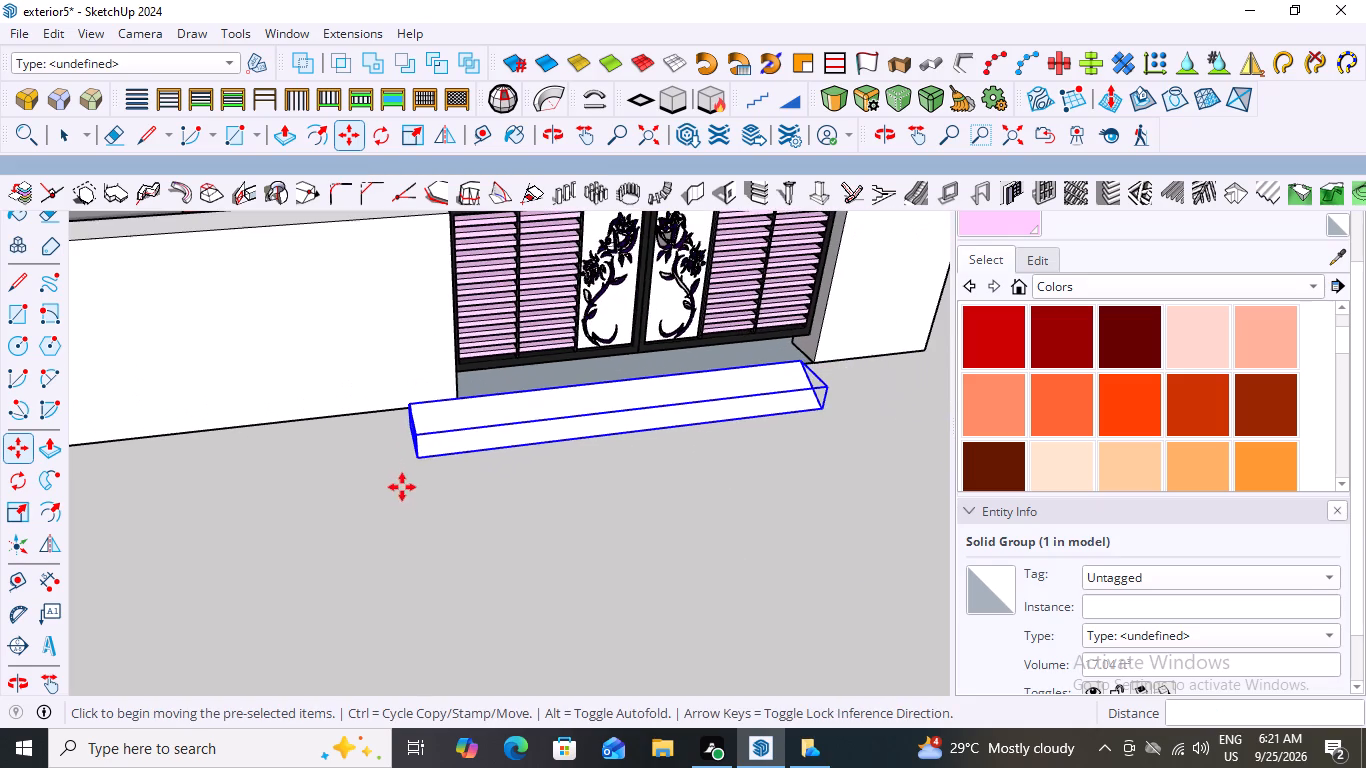
{"action": "middle_click_drag", "start_coordinate": [704, 505], "coordinate": [248, 404]}
{"action": "scroll", "coordinate": [425, 395], "scroll_direction": "up", "scroll_amount": 1}
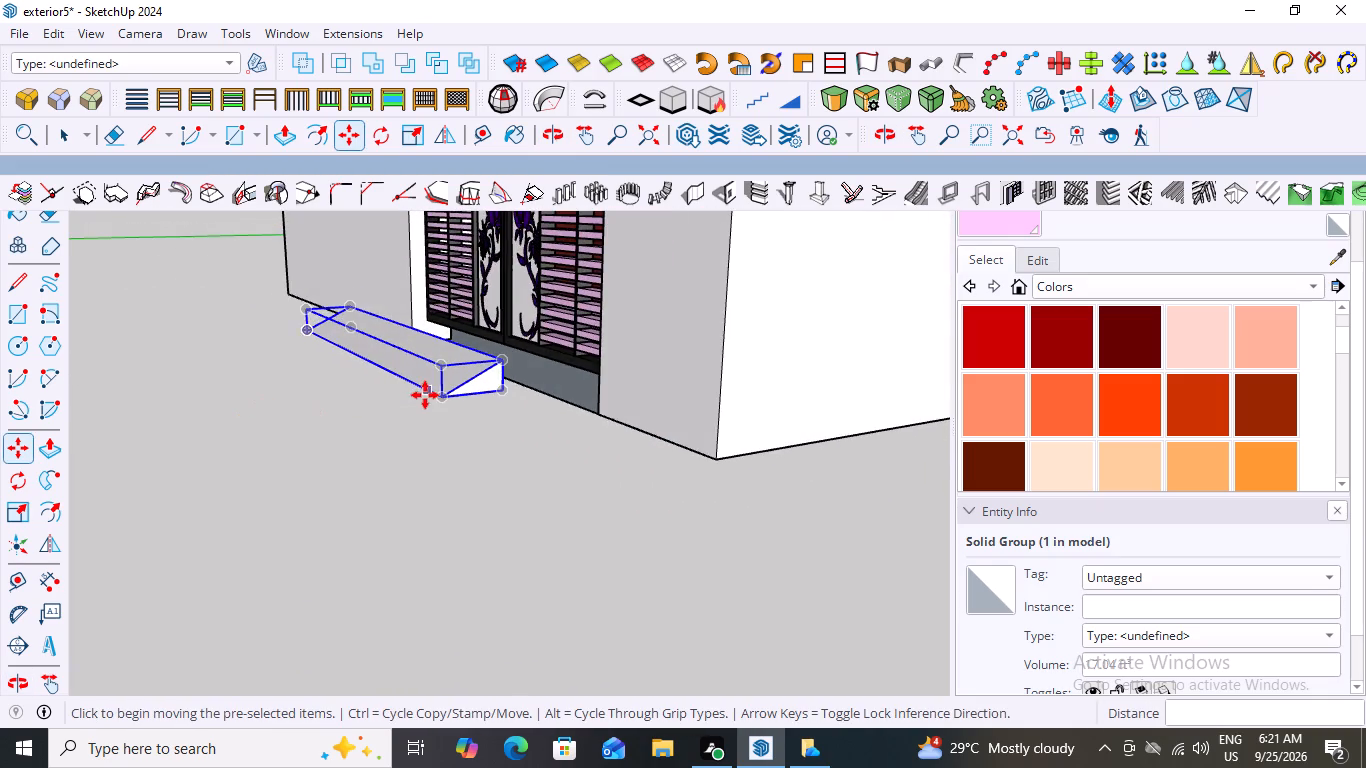
{"action": "scroll", "coordinate": [425, 395], "scroll_direction": "up", "scroll_amount": 5}
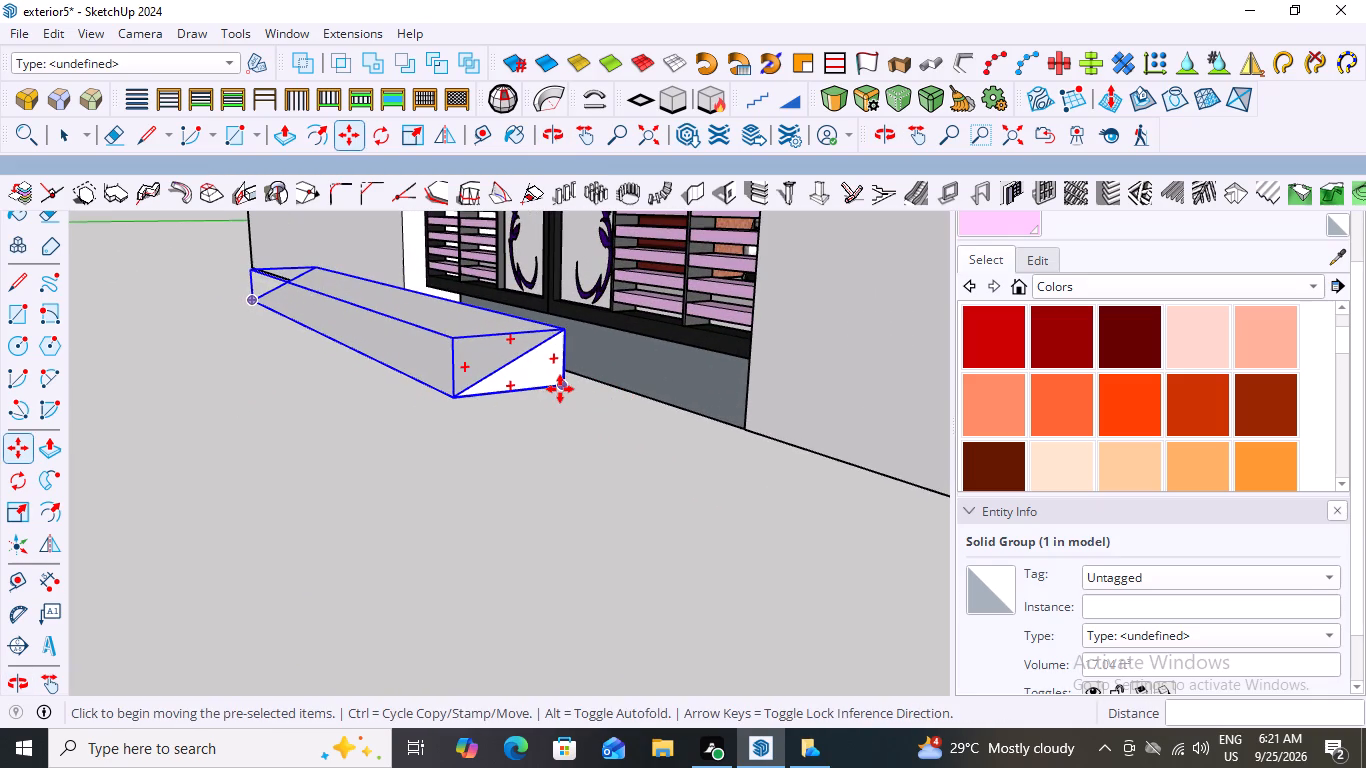
{"action": "left_click", "coordinate": [560, 389]}
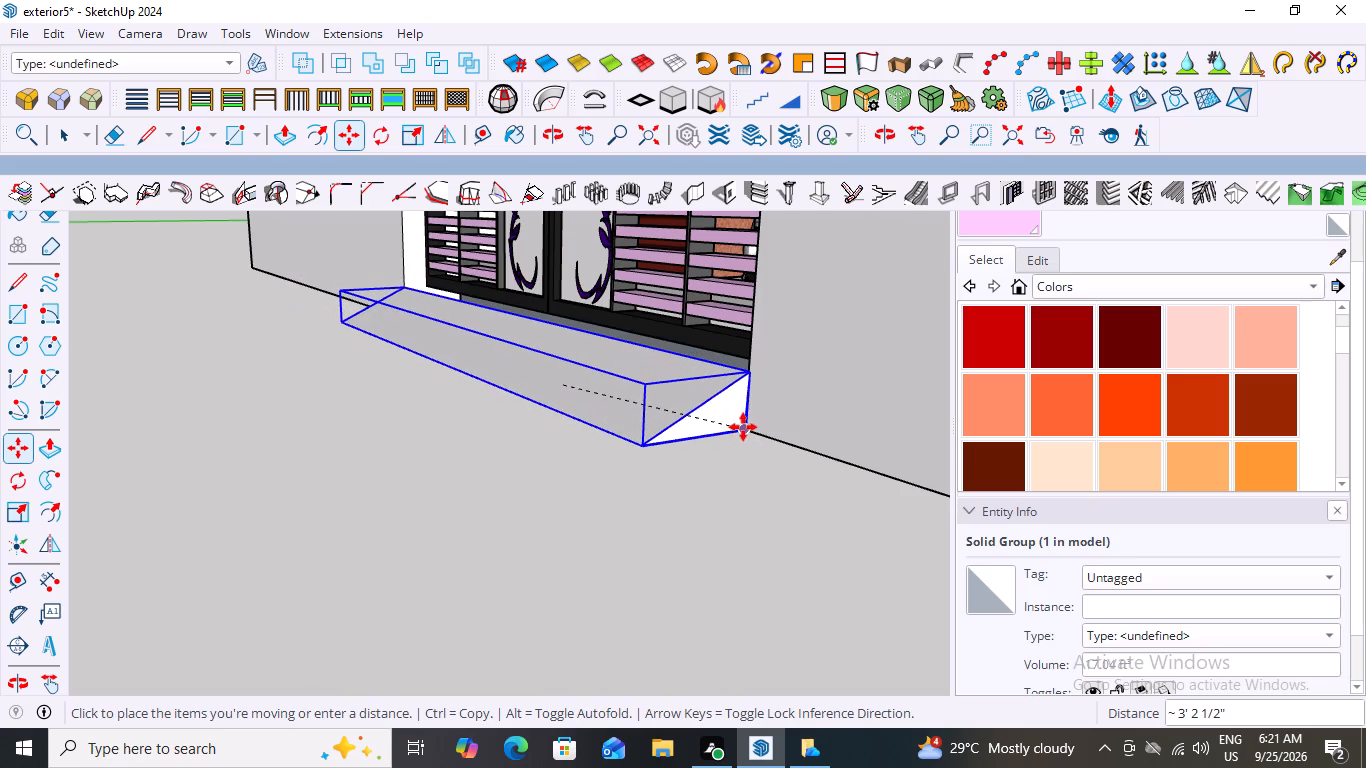
{"action": "left_click", "coordinate": [743, 427]}
{"action": "key", "text": "space"}
{"action": "left_click", "coordinate": [537, 475]}
Inspect both ends of the ramp for alignment with the gate opening and boundary wall.
{"action": "scroll", "coordinate": [502, 474], "scroll_direction": "down", "scroll_amount": 4}
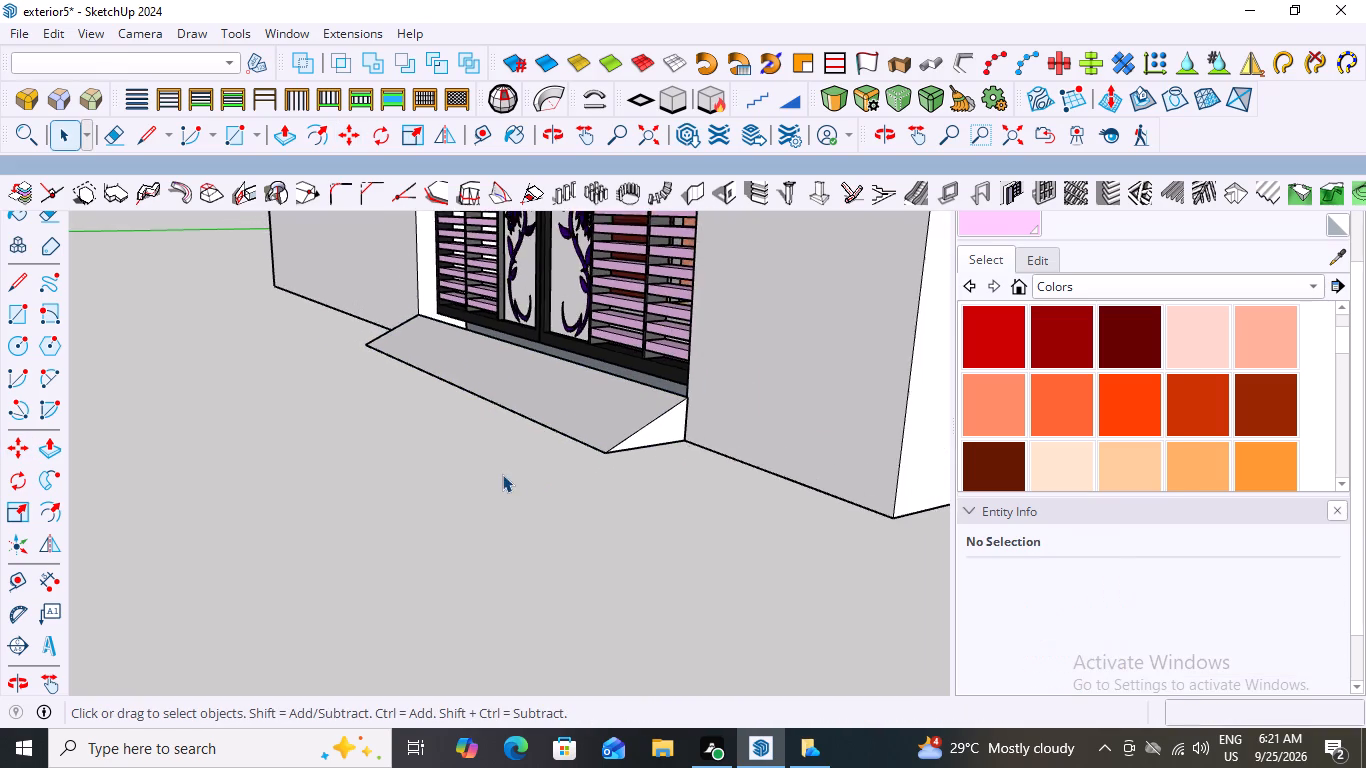
{"action": "middle_click_drag", "start_coordinate": [385, 445], "coordinate": [800, 489]}
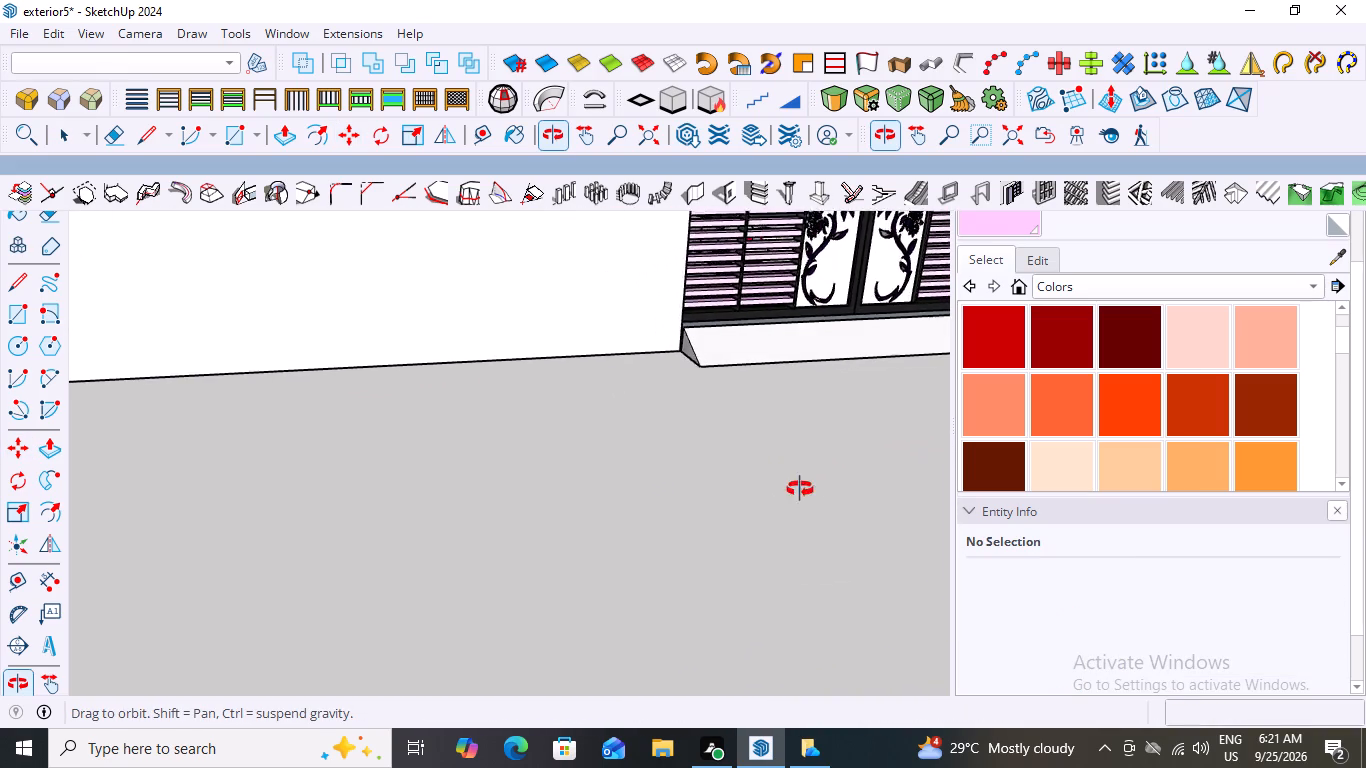
{"action": "middle_click_drag", "start_coordinate": [800, 489], "coordinate": [745, 484]}
{"action": "middle_click_drag", "start_coordinate": [709, 476], "coordinate": [694, 472]}
{"action": "scroll", "coordinate": [641, 330], "scroll_direction": "up", "scroll_amount": 9}
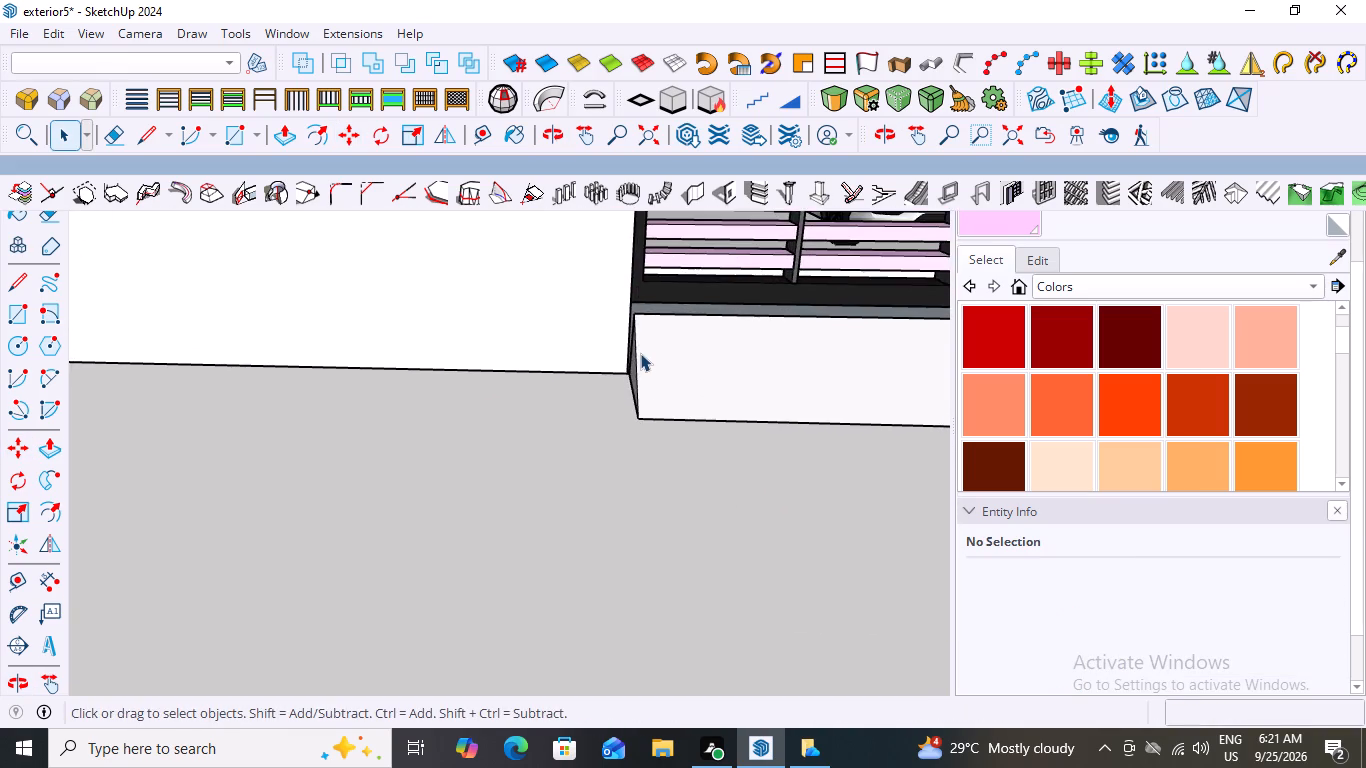
{"action": "scroll", "coordinate": [640, 353], "scroll_direction": "down", "scroll_amount": 14}
{"action": "middle_click", "coordinate": [496, 424]}
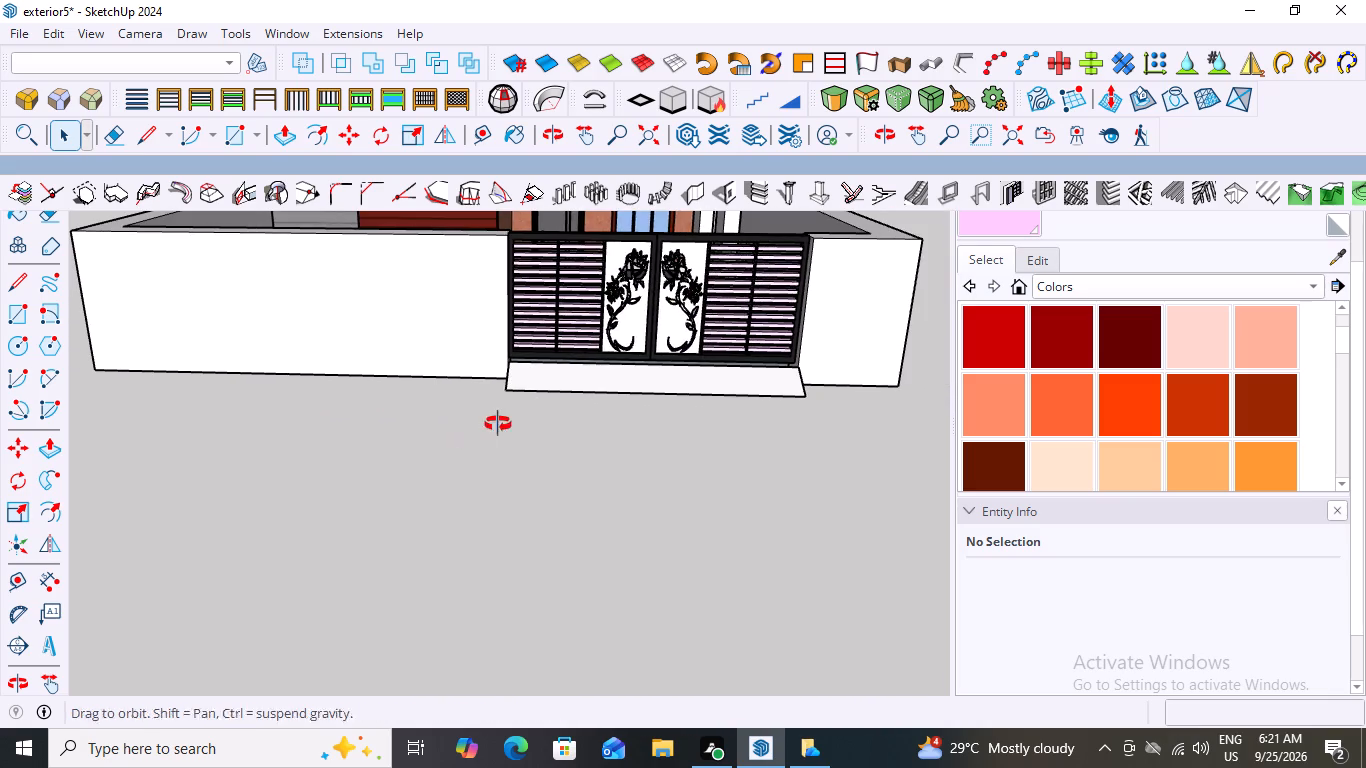
{"action": "middle_click_drag", "start_coordinate": [859, 399], "coordinate": [670, 400]}
{"action": "scroll", "coordinate": [675, 440], "scroll_direction": "up", "scroll_amount": 6}
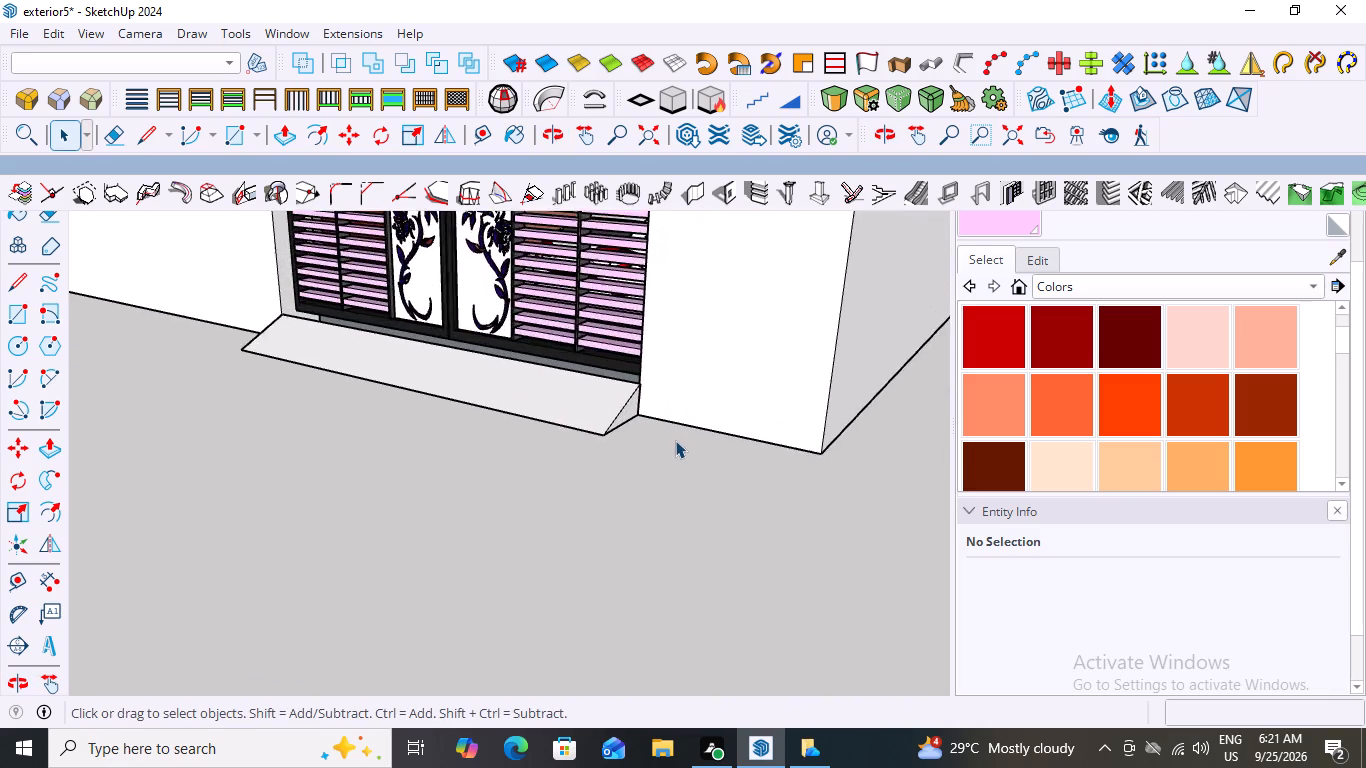
{"action": "scroll", "coordinate": [675, 440], "scroll_direction": "up", "scroll_amount": 9}
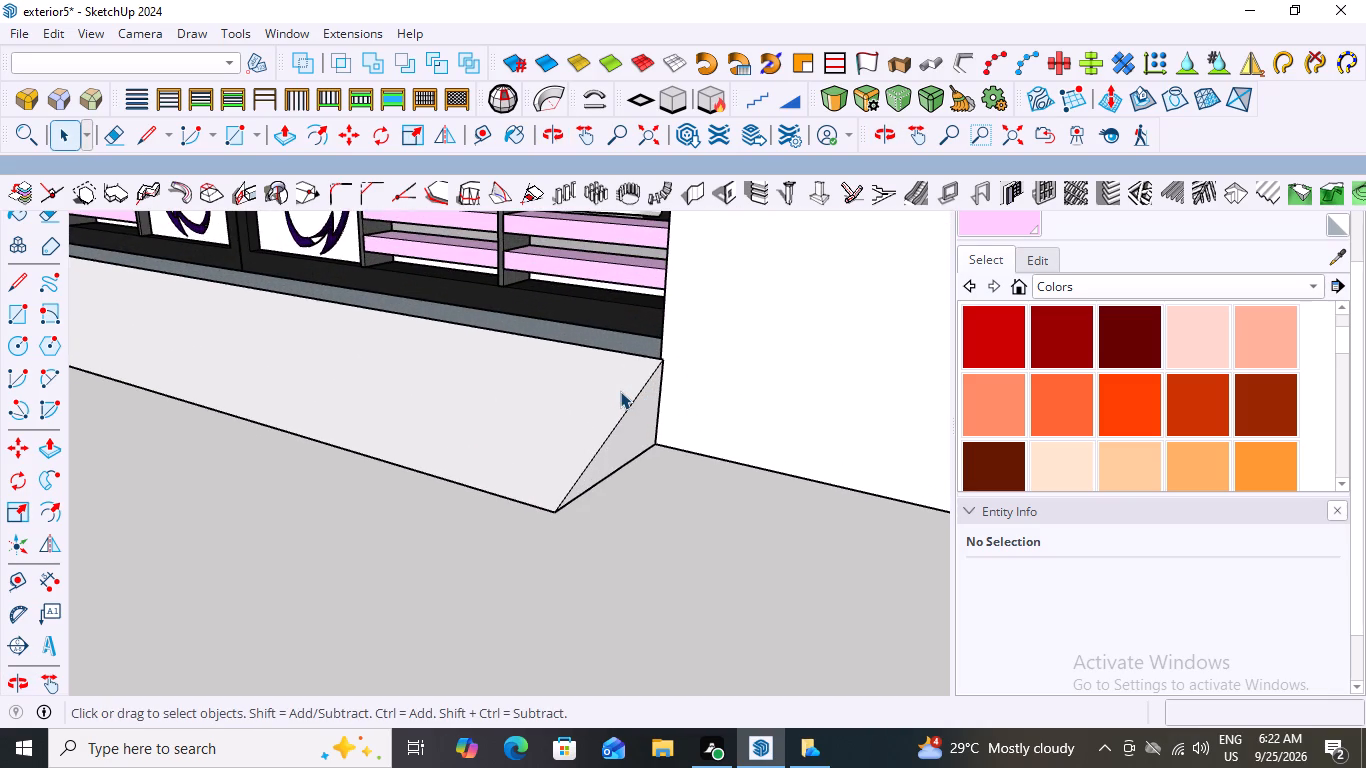
{"action": "scroll", "coordinate": [731, 458], "scroll_direction": "up", "scroll_amount": 1}
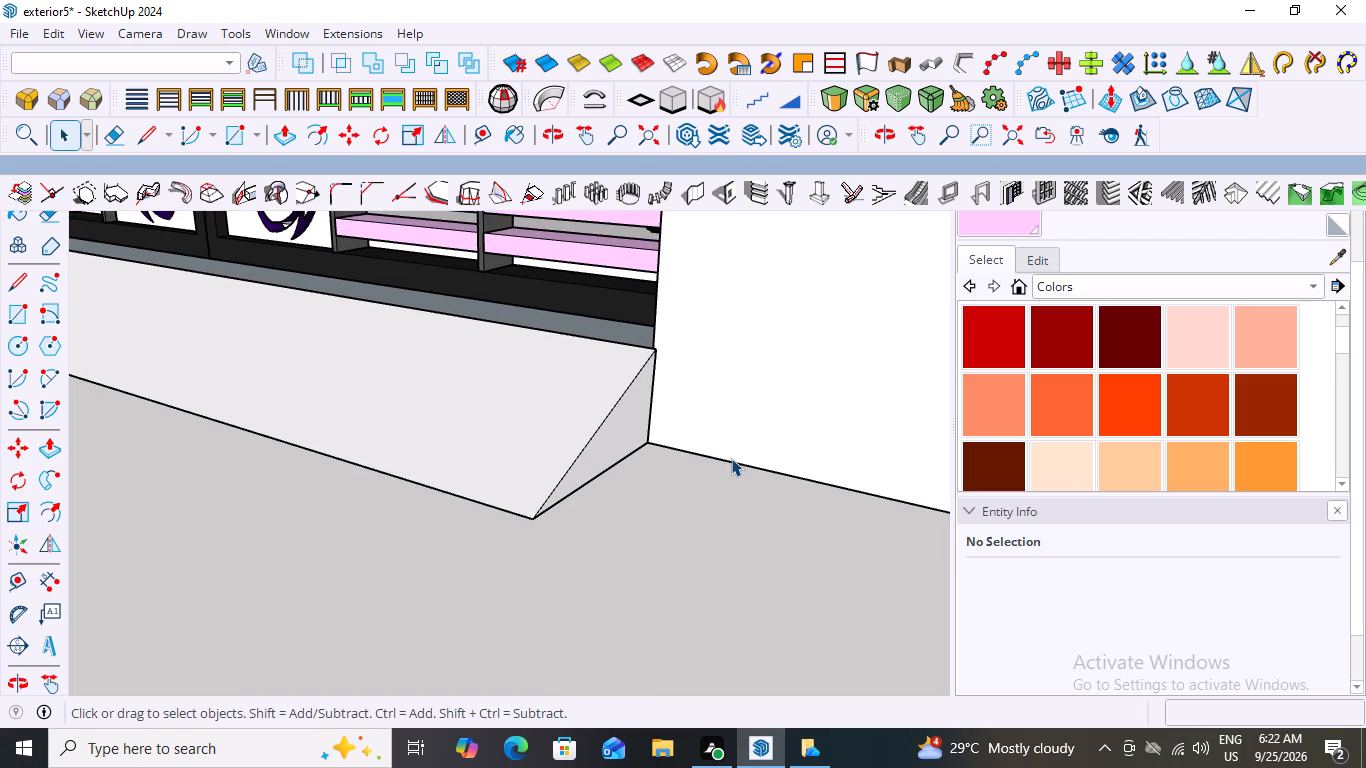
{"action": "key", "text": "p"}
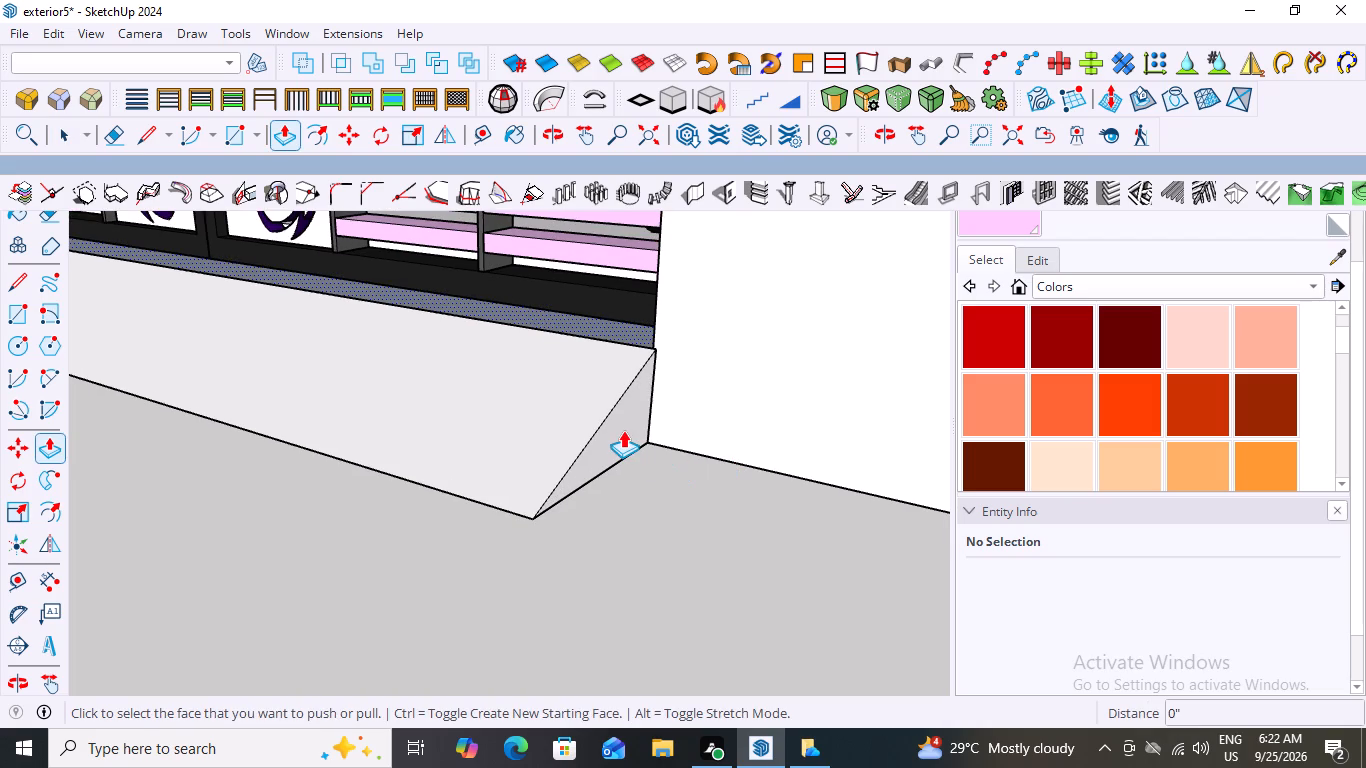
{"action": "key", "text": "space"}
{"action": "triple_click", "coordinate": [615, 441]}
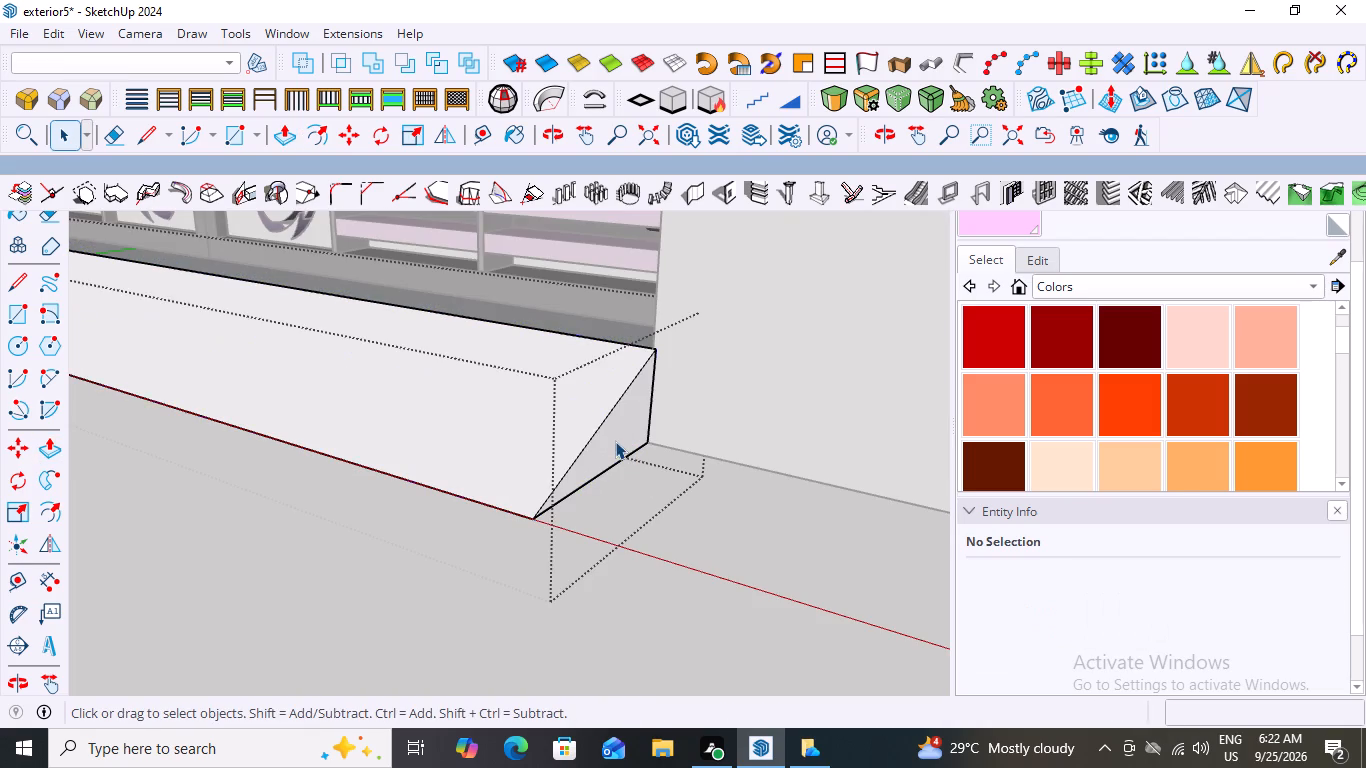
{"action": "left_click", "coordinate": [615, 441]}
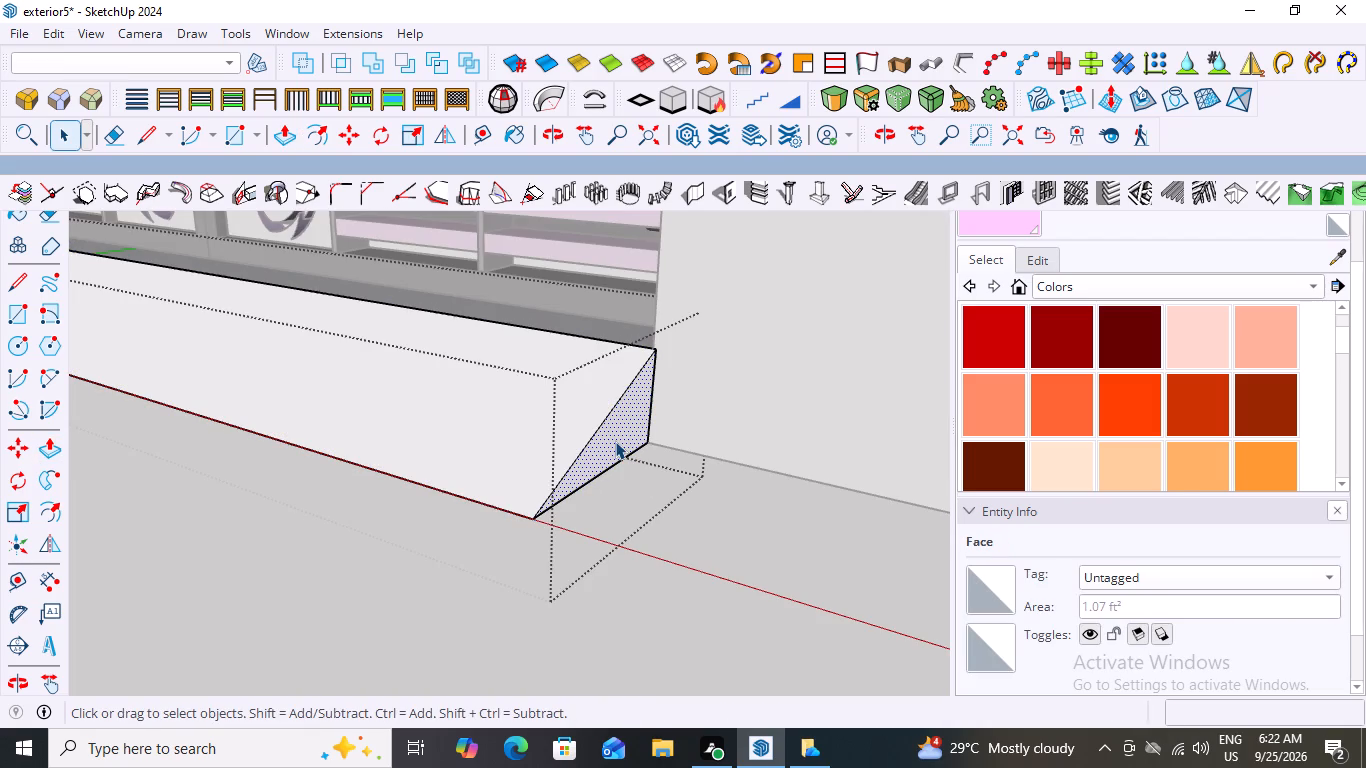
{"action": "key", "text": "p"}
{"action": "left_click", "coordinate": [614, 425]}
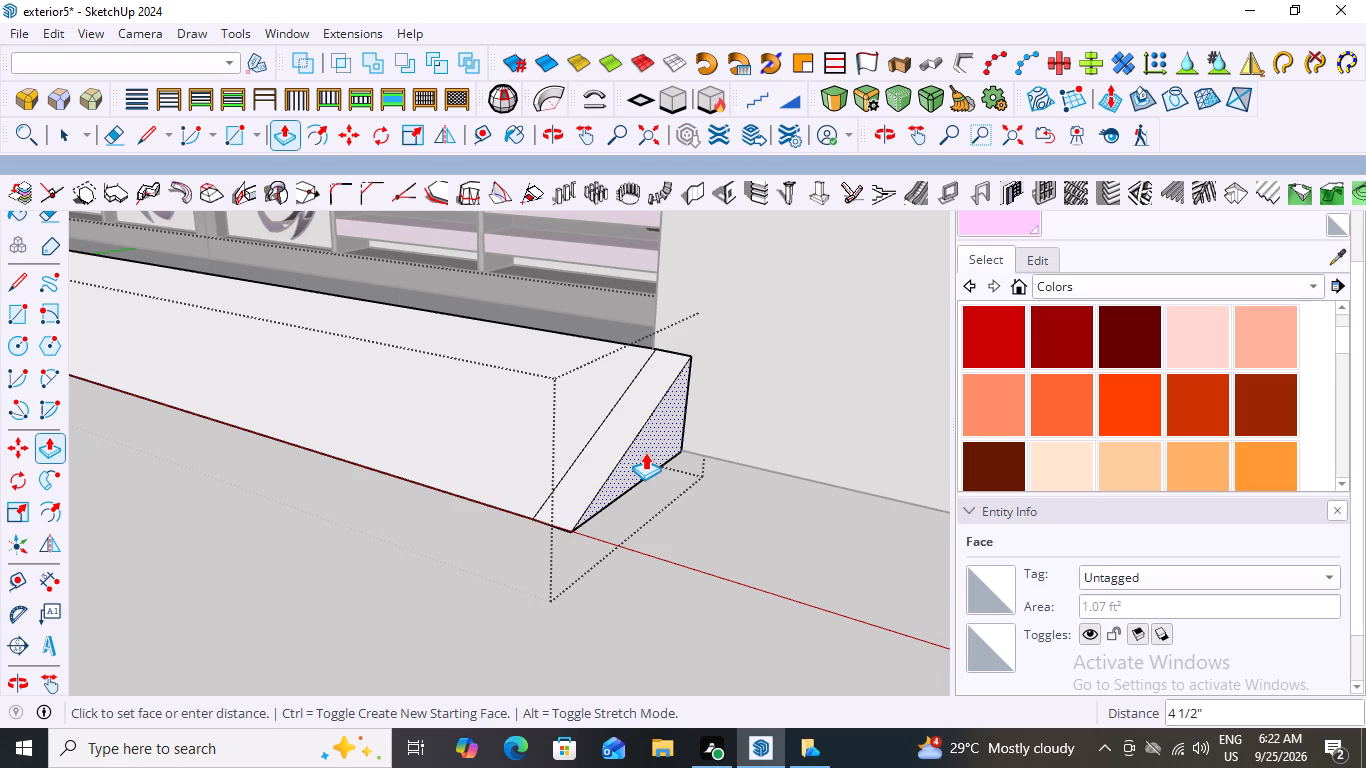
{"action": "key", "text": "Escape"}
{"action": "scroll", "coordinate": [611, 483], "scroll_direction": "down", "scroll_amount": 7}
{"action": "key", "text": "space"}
Inspect the ramp's opposite end at the gate opening and, with the ramp group closed, its fit within the whole house front.
{"action": "scroll", "coordinate": [496, 520], "scroll_direction": "down", "scroll_amount": 2}
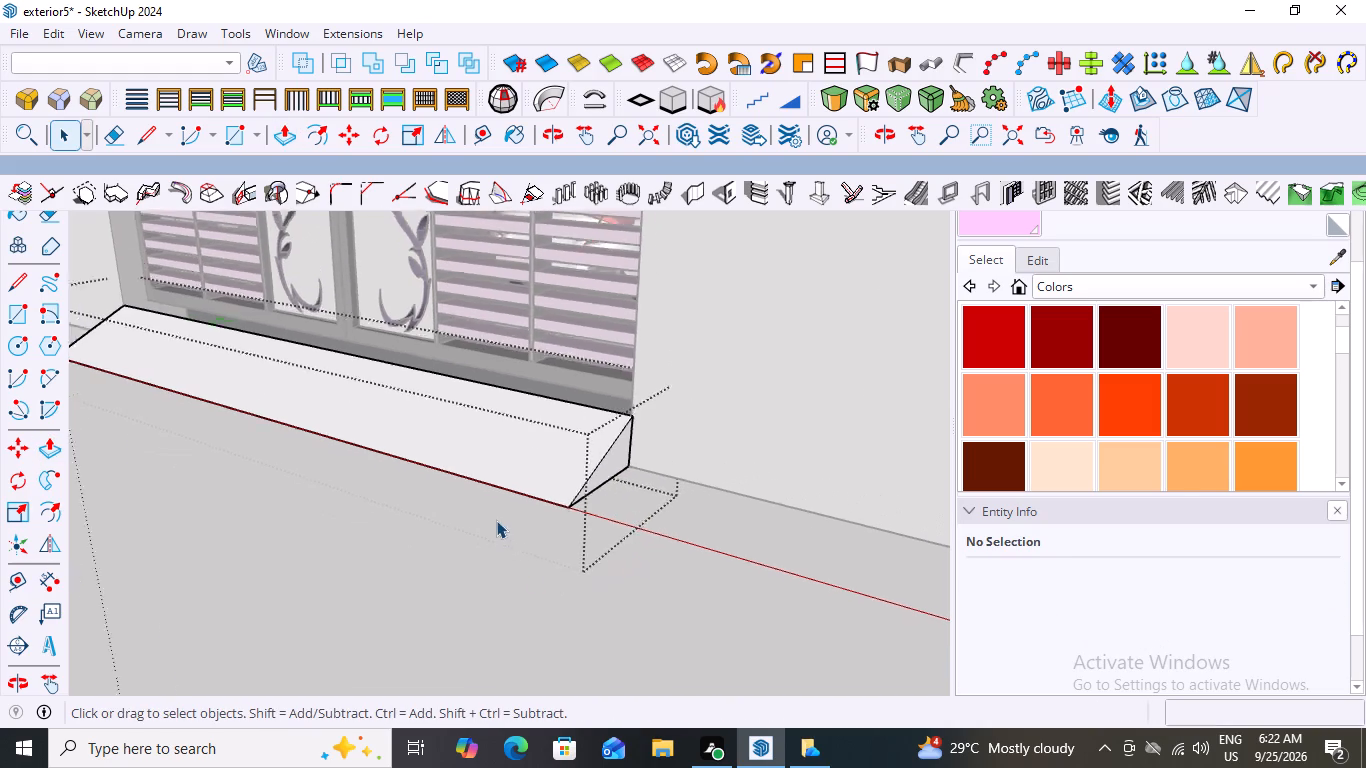
{"action": "scroll", "coordinate": [496, 520], "scroll_direction": "down", "scroll_amount": 7}
{"action": "middle_click_drag", "start_coordinate": [489, 538], "coordinate": [901, 547]}
{"action": "scroll", "coordinate": [550, 487], "scroll_direction": "up", "scroll_amount": 18}
{"action": "scroll", "coordinate": [514, 417], "scroll_direction": "down", "scroll_amount": 3}
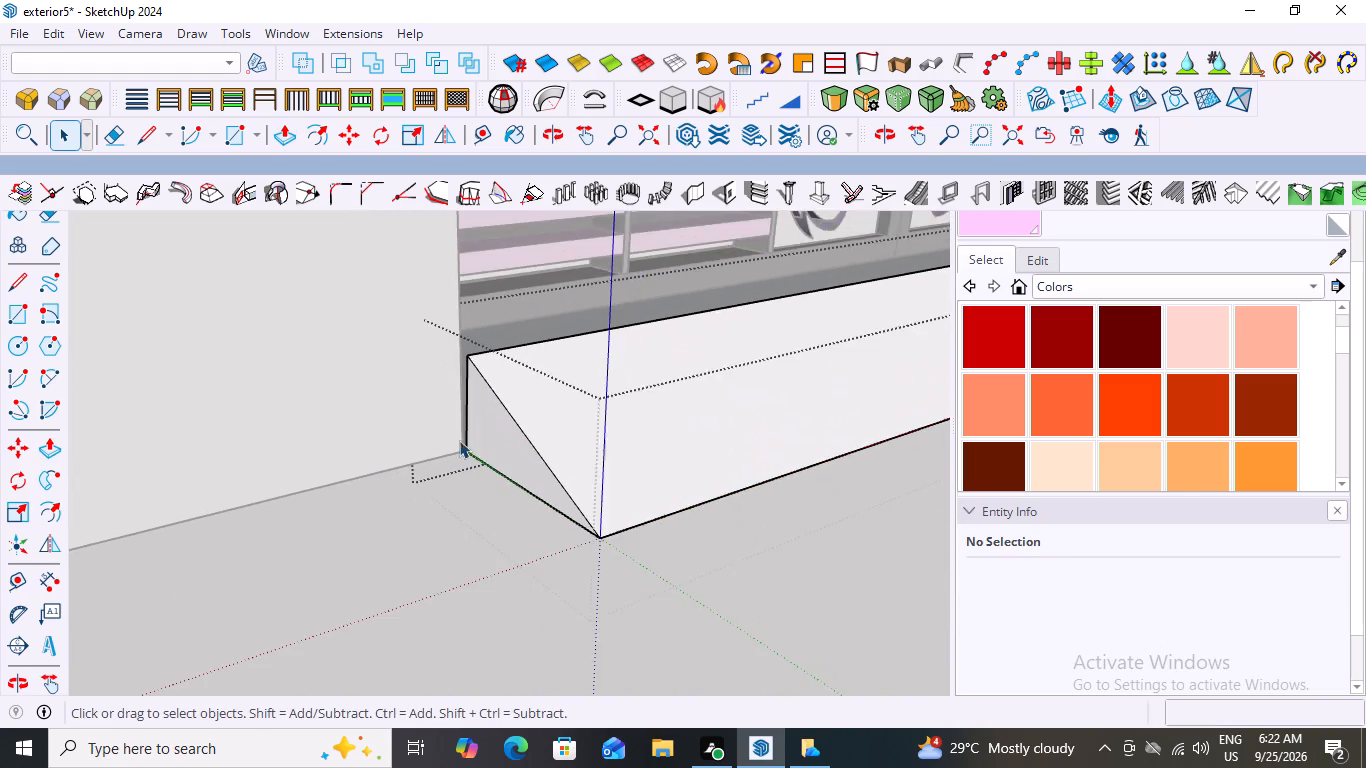
{"action": "scroll", "coordinate": [459, 440], "scroll_direction": "down", "scroll_amount": 20}
{"action": "scroll", "coordinate": [459, 440], "scroll_direction": "down", "scroll_amount": 1}
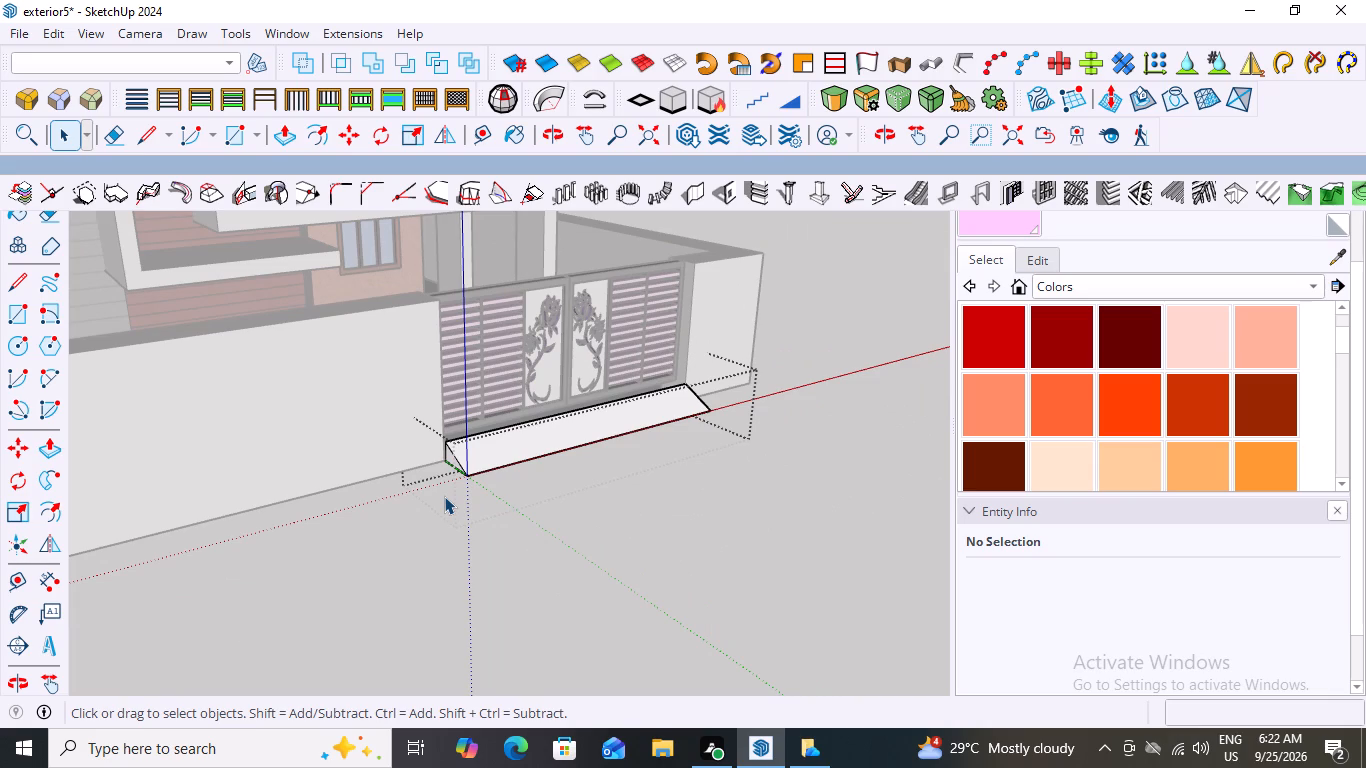
{"action": "scroll", "coordinate": [462, 502], "scroll_direction": "down", "scroll_amount": 1}
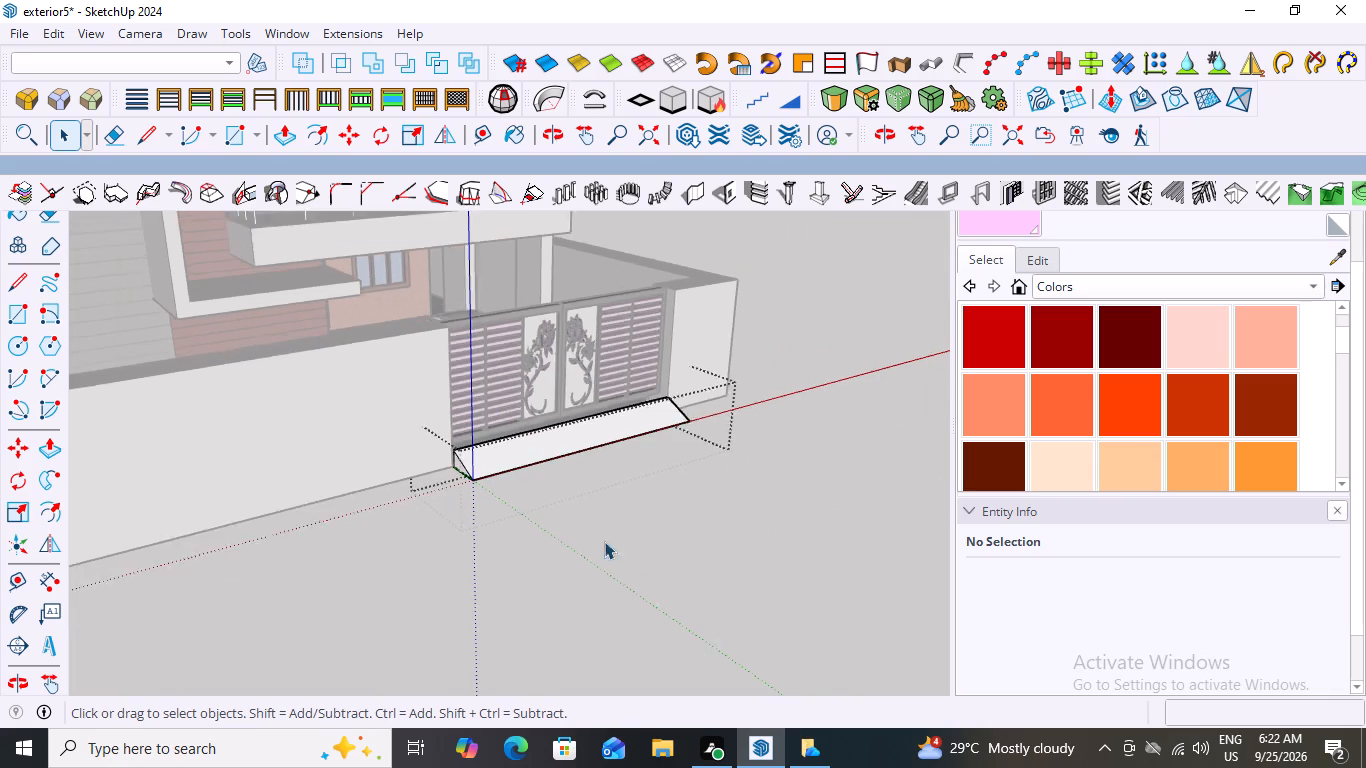
{"action": "scroll", "coordinate": [604, 541], "scroll_direction": "down", "scroll_amount": 12}
{"action": "key", "text": "space"}
{"action": "left_click", "coordinate": [794, 314]}
{"action": "middle_click_drag", "start_coordinate": [855, 370], "coordinate": [725, 423]}
{"action": "scroll", "coordinate": [855, 370], "scroll_direction": "down", "scroll_amount": 1}
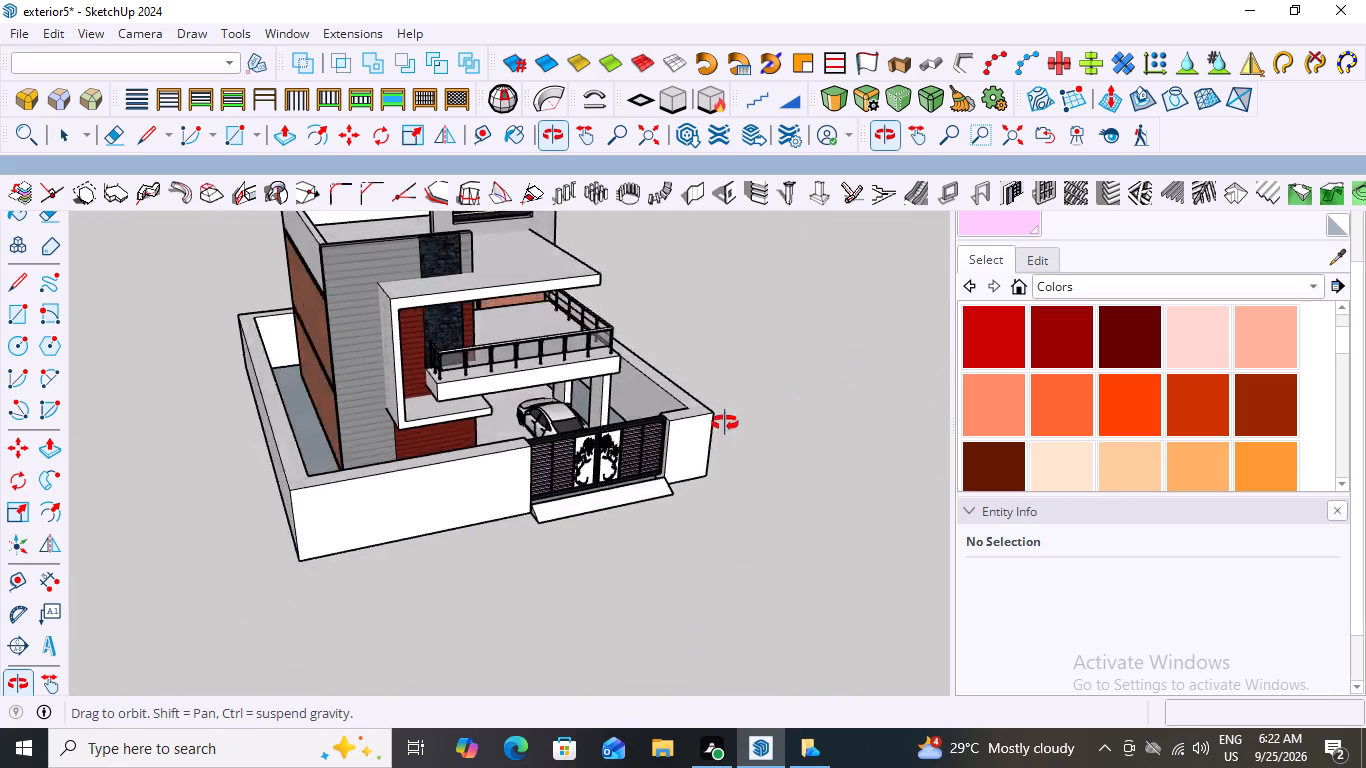
{"action": "middle_click_drag", "start_coordinate": [725, 423], "coordinate": [645, 426]}
{"action": "scroll", "coordinate": [645, 426], "scroll_direction": "down", "scroll_amount": 11}
{"action": "middle_click_drag", "start_coordinate": [605, 338], "coordinate": [652, 248]}
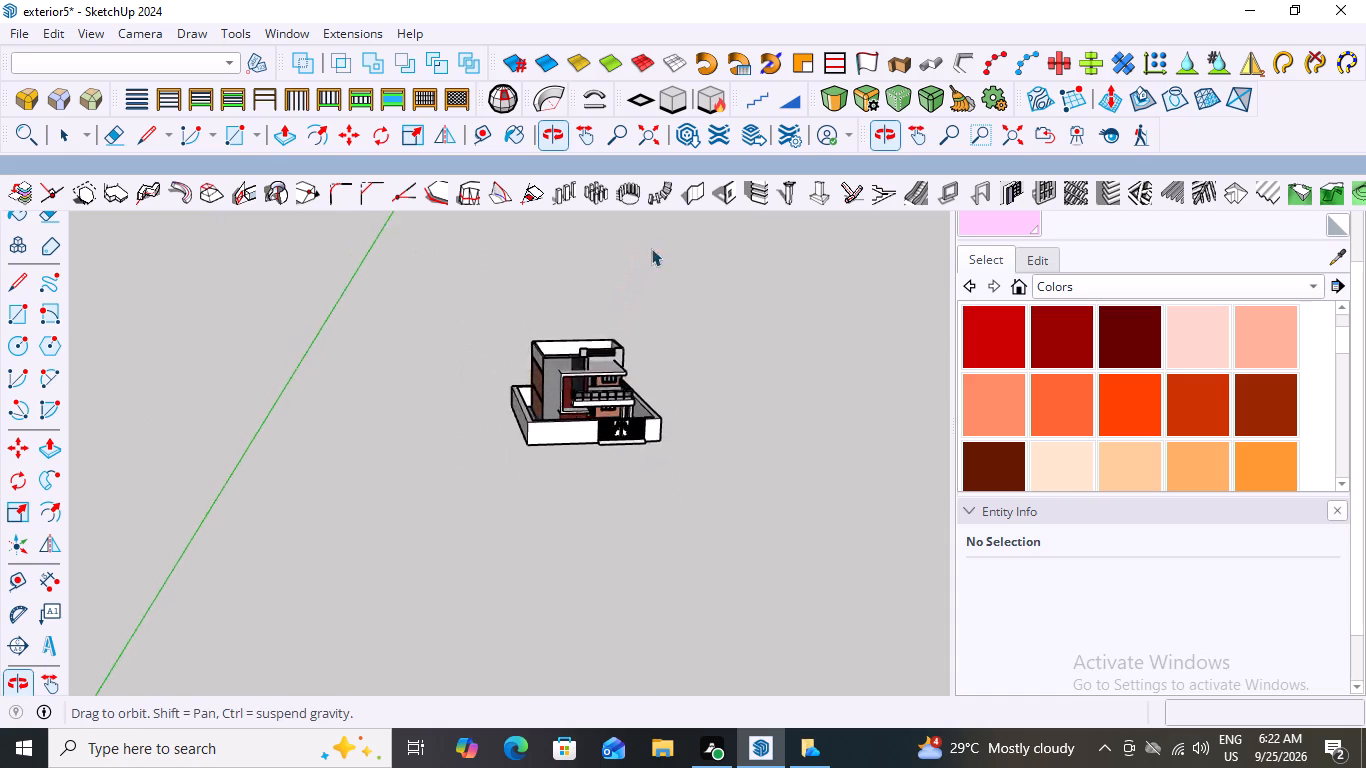
{"action": "scroll", "coordinate": [637, 322], "scroll_direction": "up", "scroll_amount": 13}
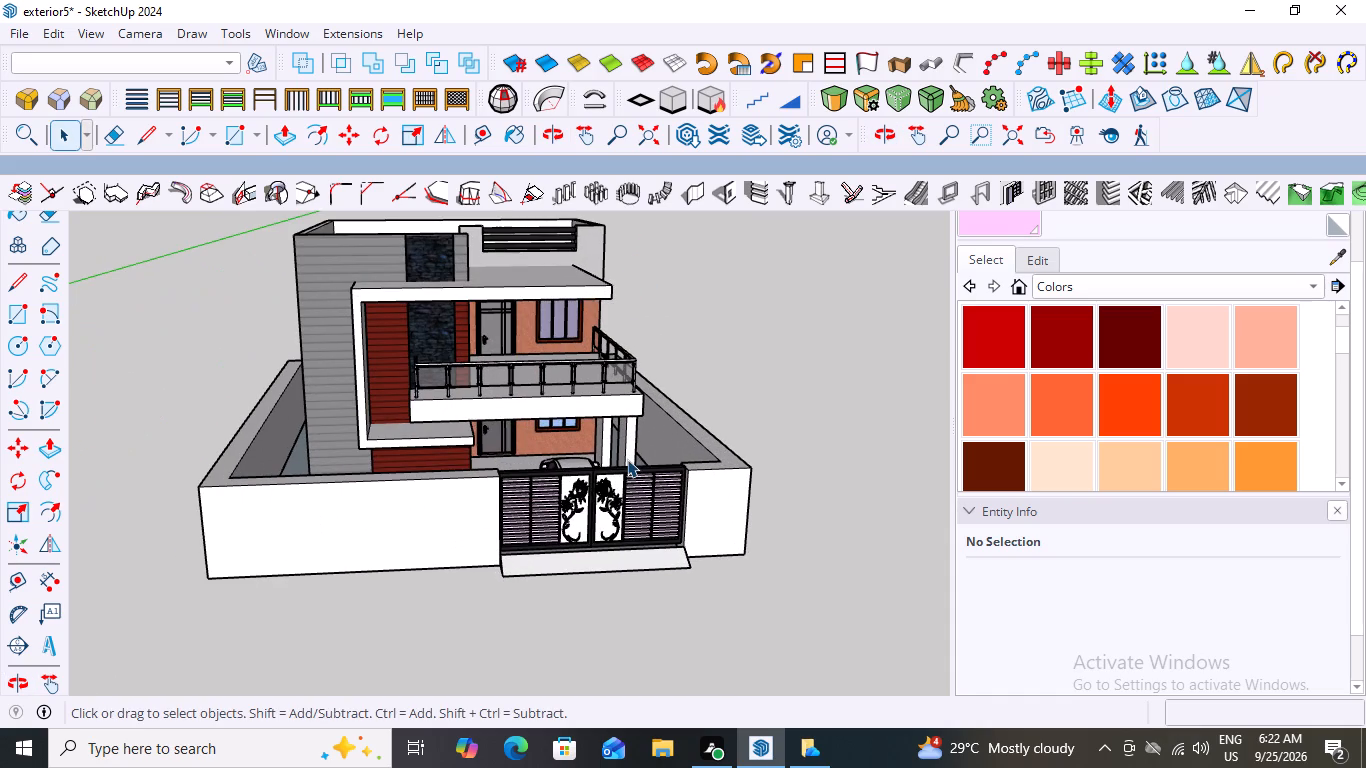
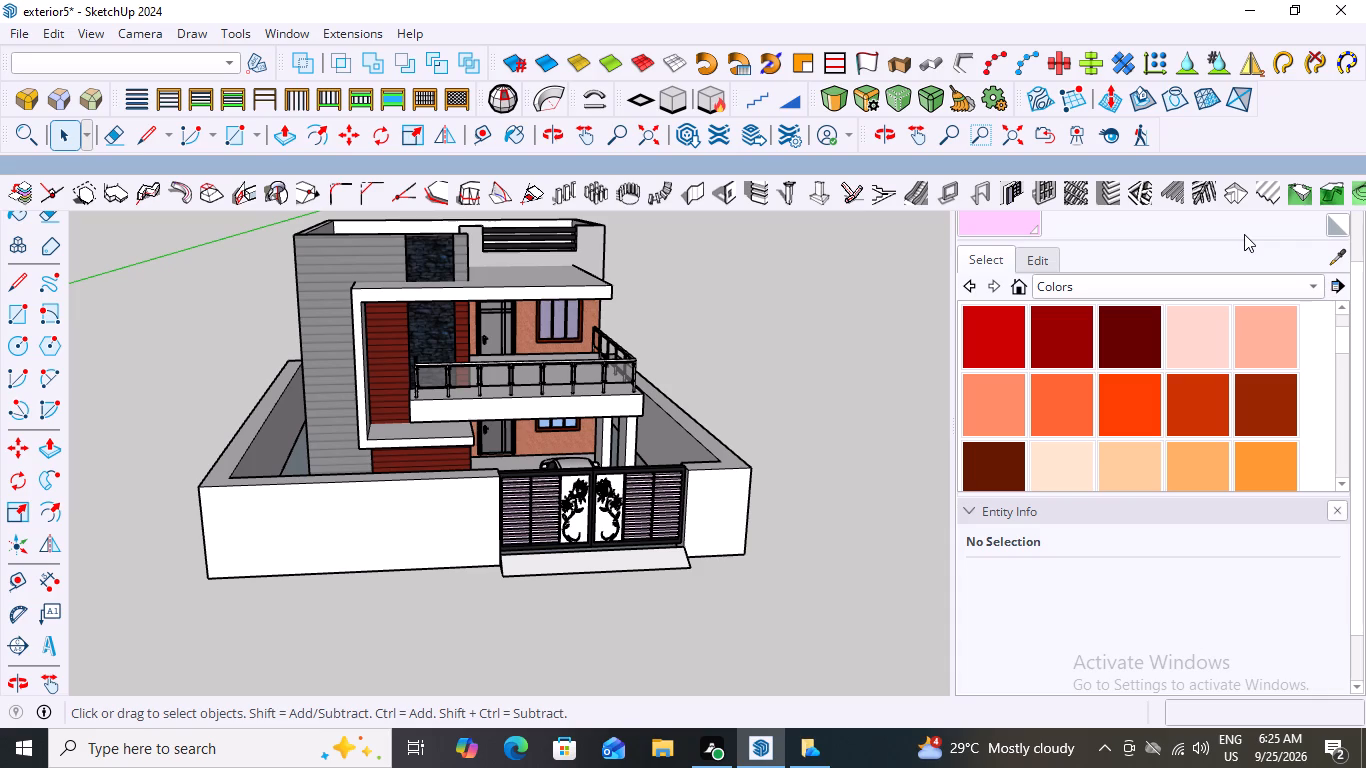
Inspect the ramp within the whole house front and where its end meets the boundary wall near the corner.
{"action": "scroll", "coordinate": [1354, 433], "scroll_direction": "down", "scroll_amount": 3}
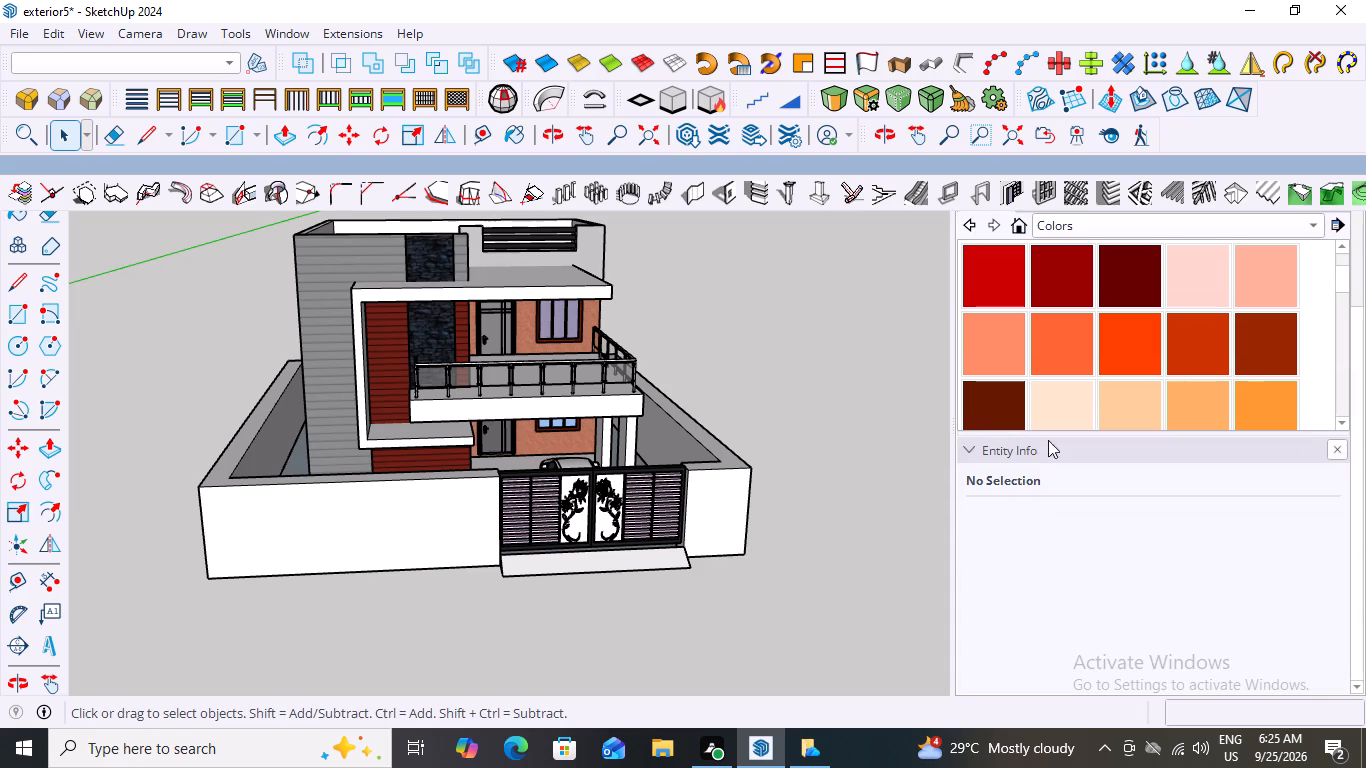
{"action": "scroll", "coordinate": [606, 401], "scroll_direction": "down", "scroll_amount": 6}
{"action": "scroll", "coordinate": [664, 449], "scroll_direction": "up", "scroll_amount": 4}
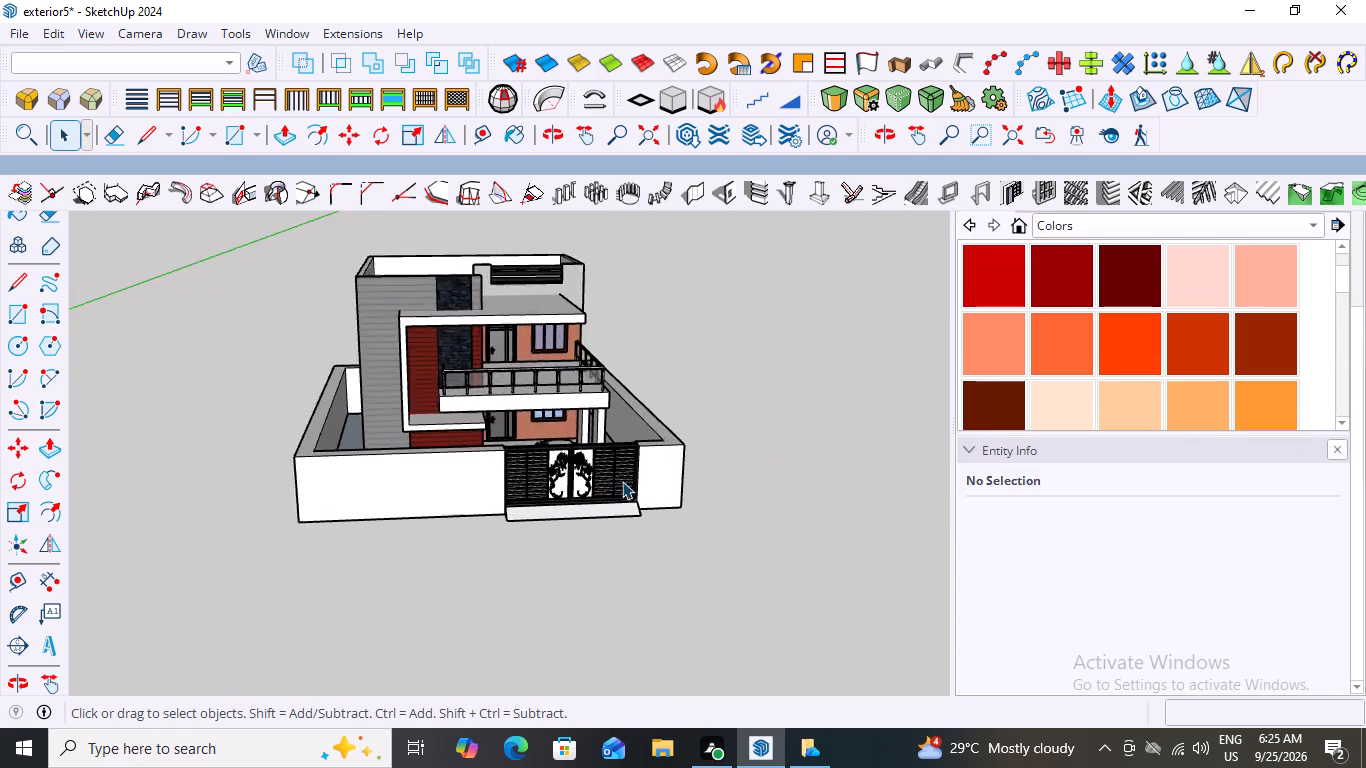
{"action": "scroll", "coordinate": [622, 481], "scroll_direction": "up", "scroll_amount": 2}
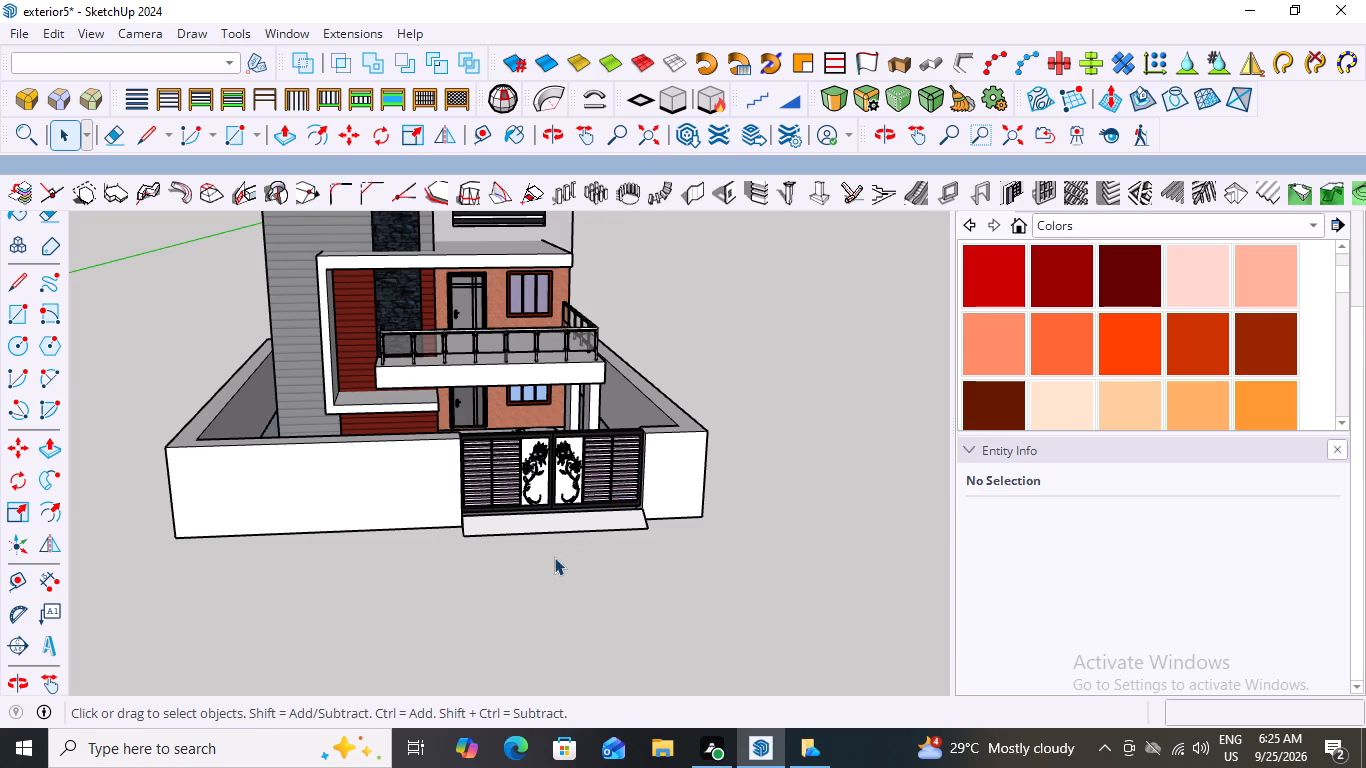
{"action": "scroll", "coordinate": [624, 542], "scroll_direction": "up", "scroll_amount": 7}
{"action": "middle_click_drag", "start_coordinate": [719, 489], "coordinate": [518, 508]}
{"action": "scroll", "coordinate": [389, 560], "scroll_direction": "up", "scroll_amount": 4}
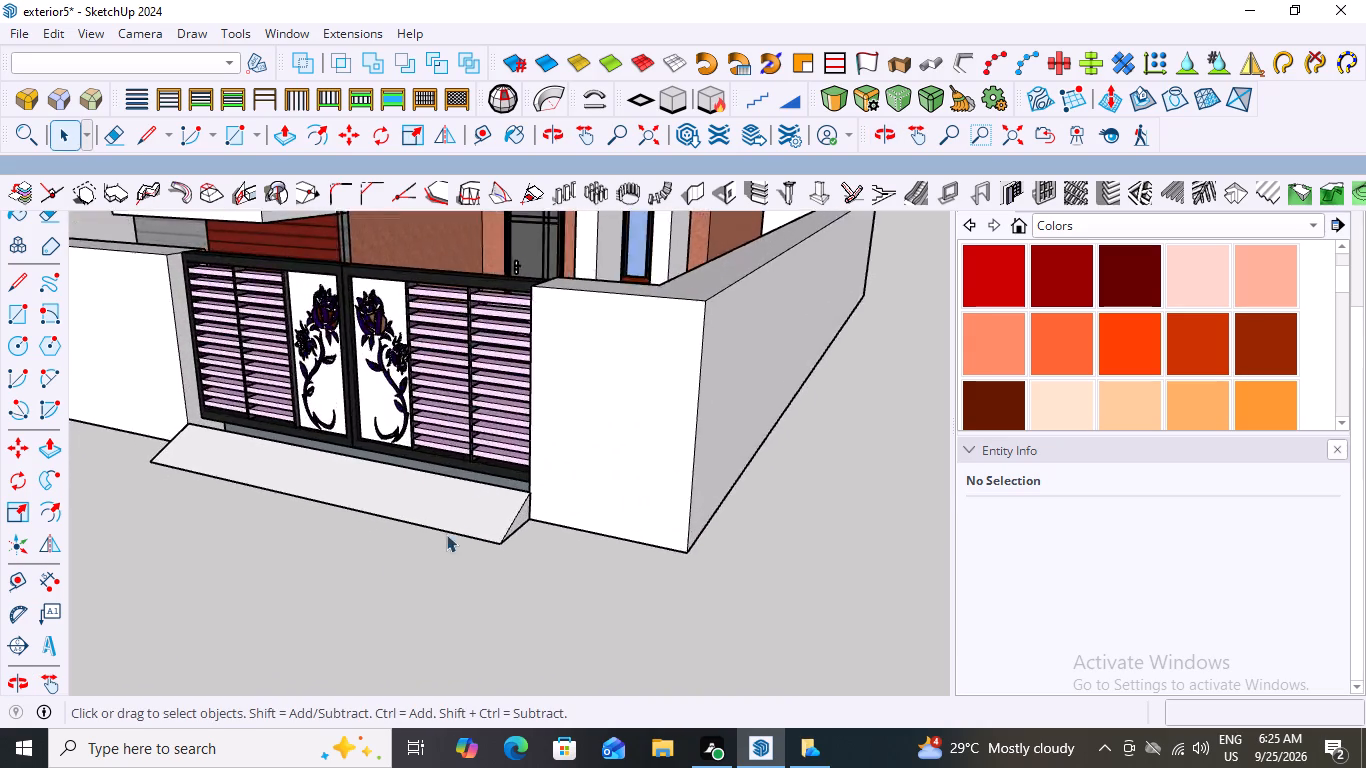
{"action": "scroll", "coordinate": [446, 534], "scroll_direction": "up", "scroll_amount": 7}
{"action": "scroll", "coordinate": [605, 478], "scroll_direction": "down", "scroll_amount": 11}
Examine the gate's bottom edge against the ramp's top edge from the front, at steep and low viewing angles.
{"action": "middle_click_drag", "start_coordinate": [380, 518], "coordinate": [603, 528]}
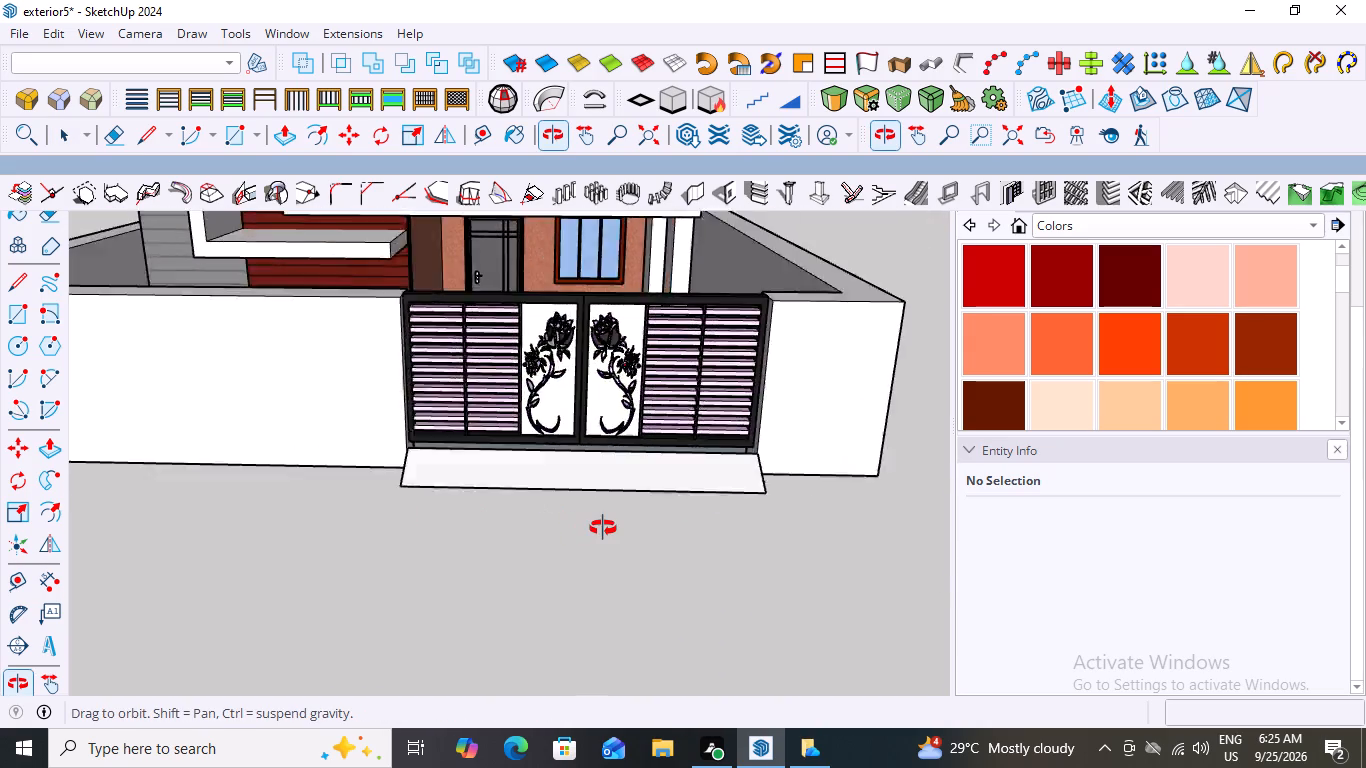
{"action": "middle_click_drag", "start_coordinate": [603, 528], "coordinate": [548, 487]}
{"action": "scroll", "coordinate": [548, 488], "scroll_direction": "up", "scroll_amount": 4}
{"action": "middle_click_drag", "start_coordinate": [553, 419], "coordinate": [553, 440]}
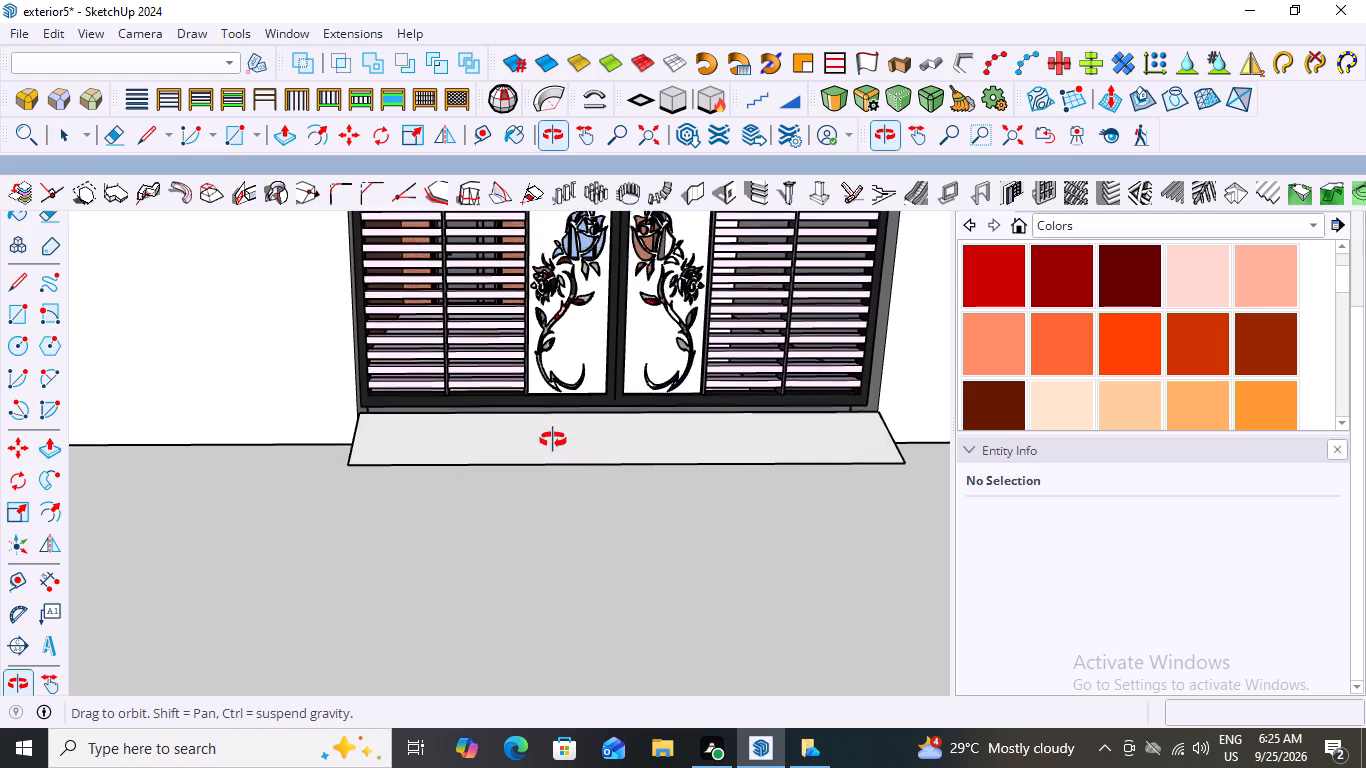
{"action": "middle_click_drag", "start_coordinate": [553, 440], "coordinate": [552, 467]}
{"action": "scroll", "coordinate": [628, 463], "scroll_direction": "up", "scroll_amount": 3}
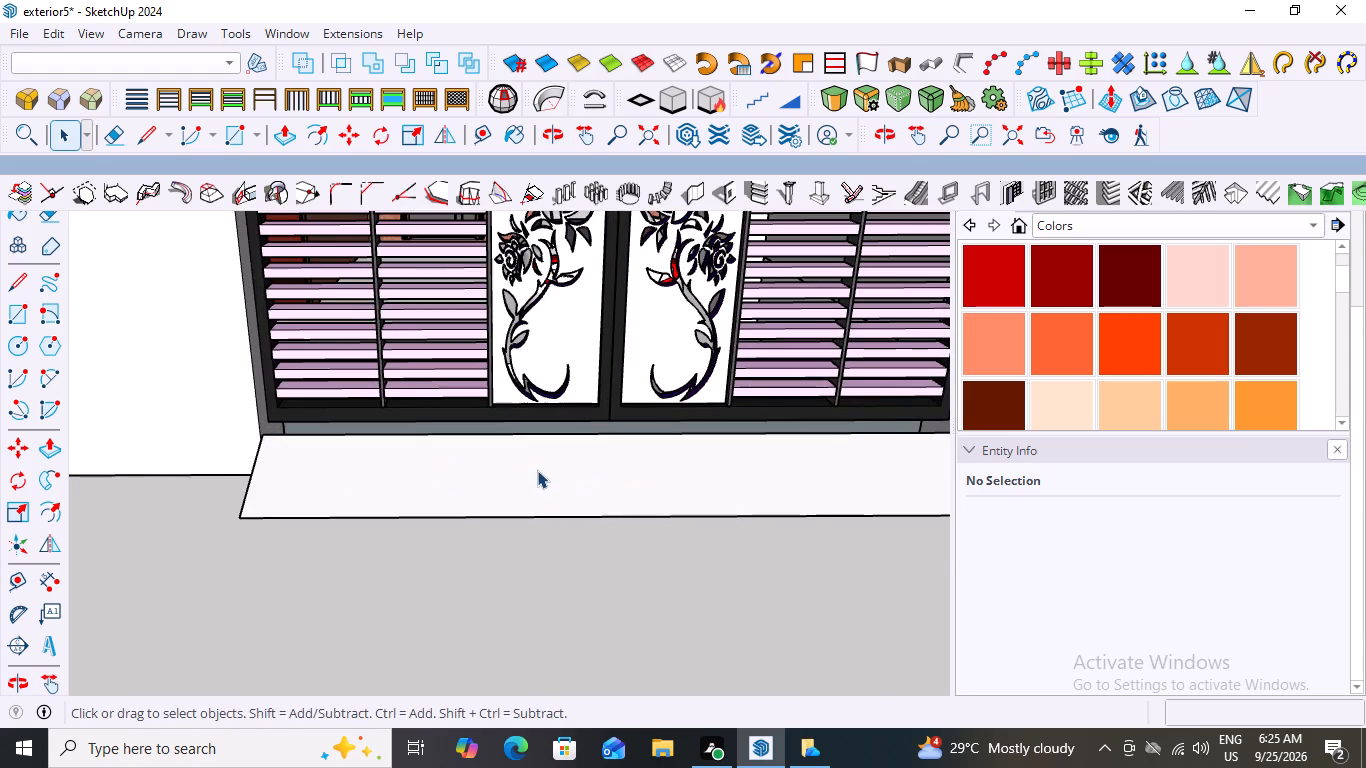
{"action": "middle_click_drag", "start_coordinate": [537, 470], "coordinate": [536, 528]}
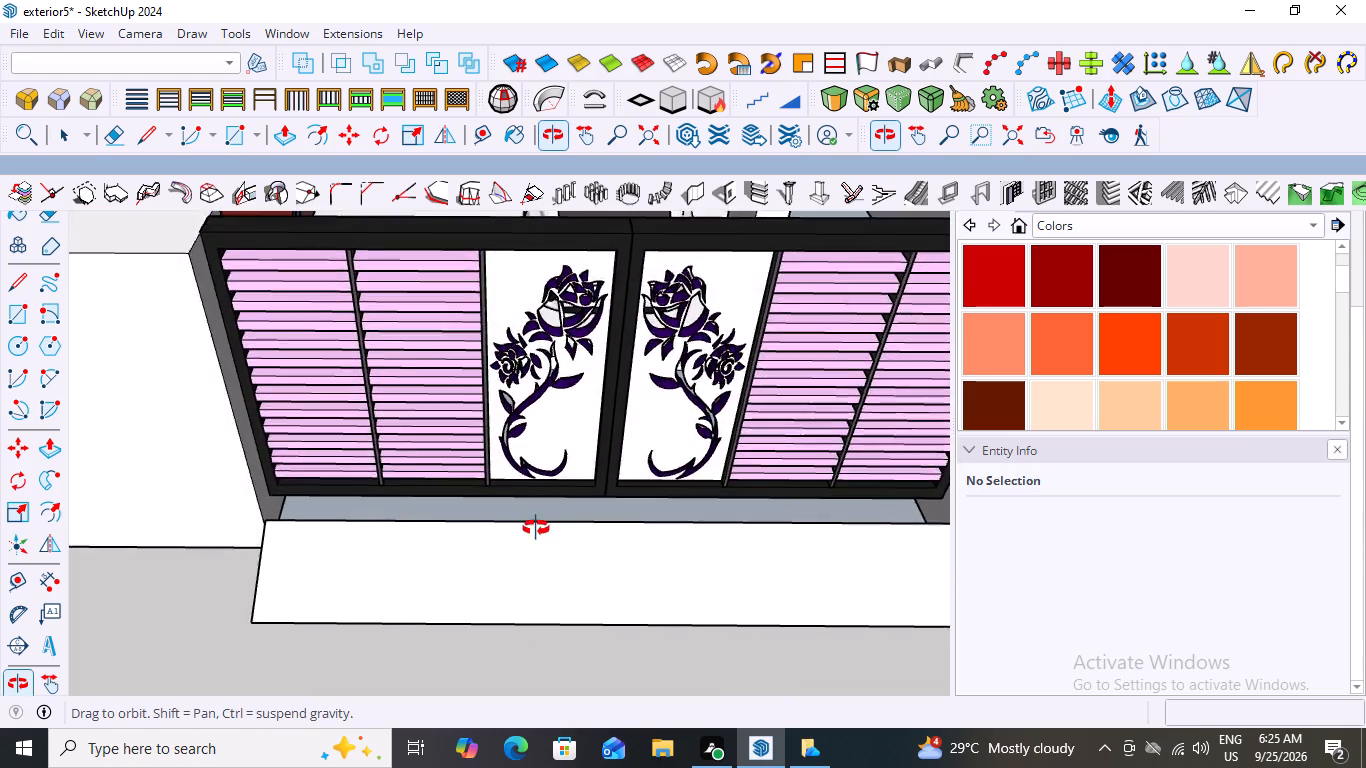
{"action": "middle_click_drag", "start_coordinate": [536, 528], "coordinate": [555, 421]}
{"action": "scroll", "coordinate": [578, 404], "scroll_direction": "up", "scroll_amount": 2}
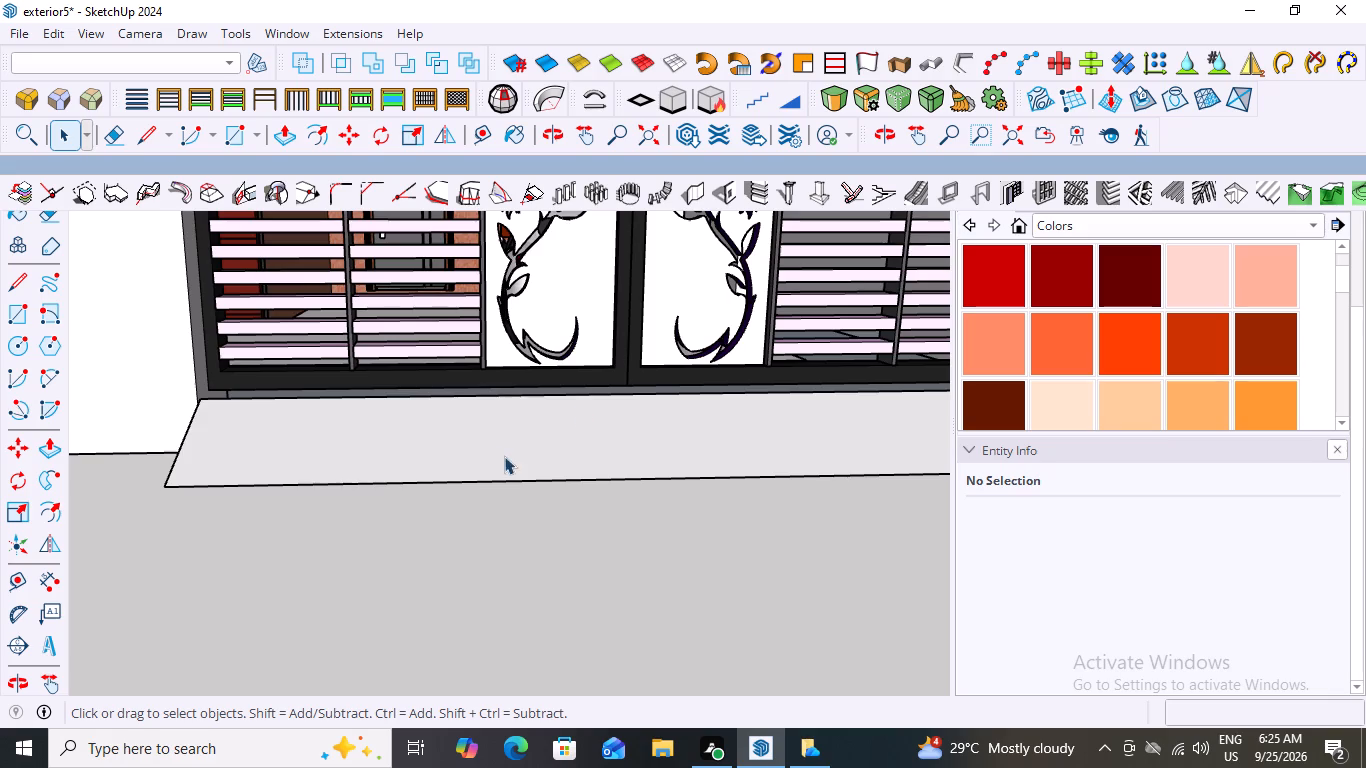
{"action": "scroll", "coordinate": [491, 453], "scroll_direction": "down", "scroll_amount": 2}
Examine both ends of the ramp and the gate's bottom edge between the two boundary wall sections.
{"action": "middle_click_drag", "start_coordinate": [468, 399], "coordinate": [409, 505]}
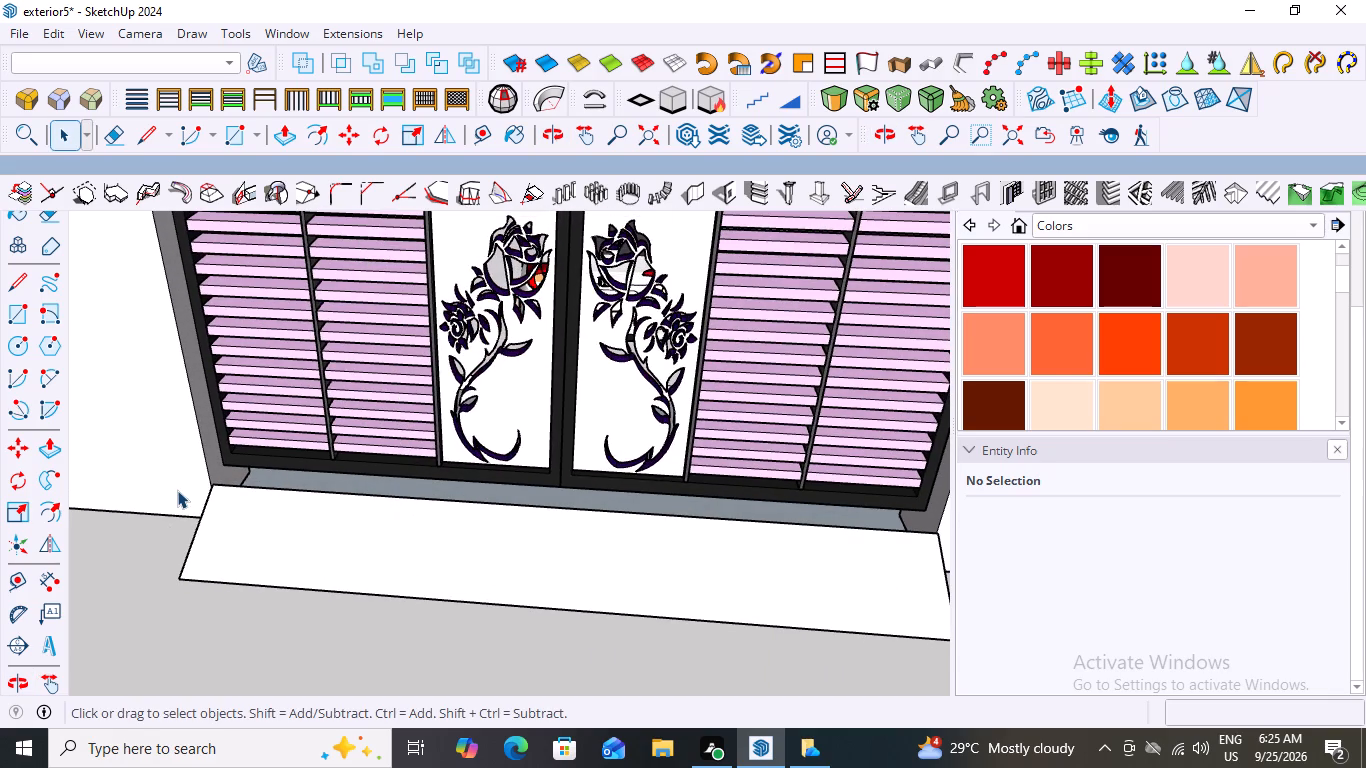
{"action": "scroll", "coordinate": [177, 490], "scroll_direction": "up", "scroll_amount": 2}
{"action": "scroll", "coordinate": [227, 467], "scroll_direction": "down", "scroll_amount": 9}
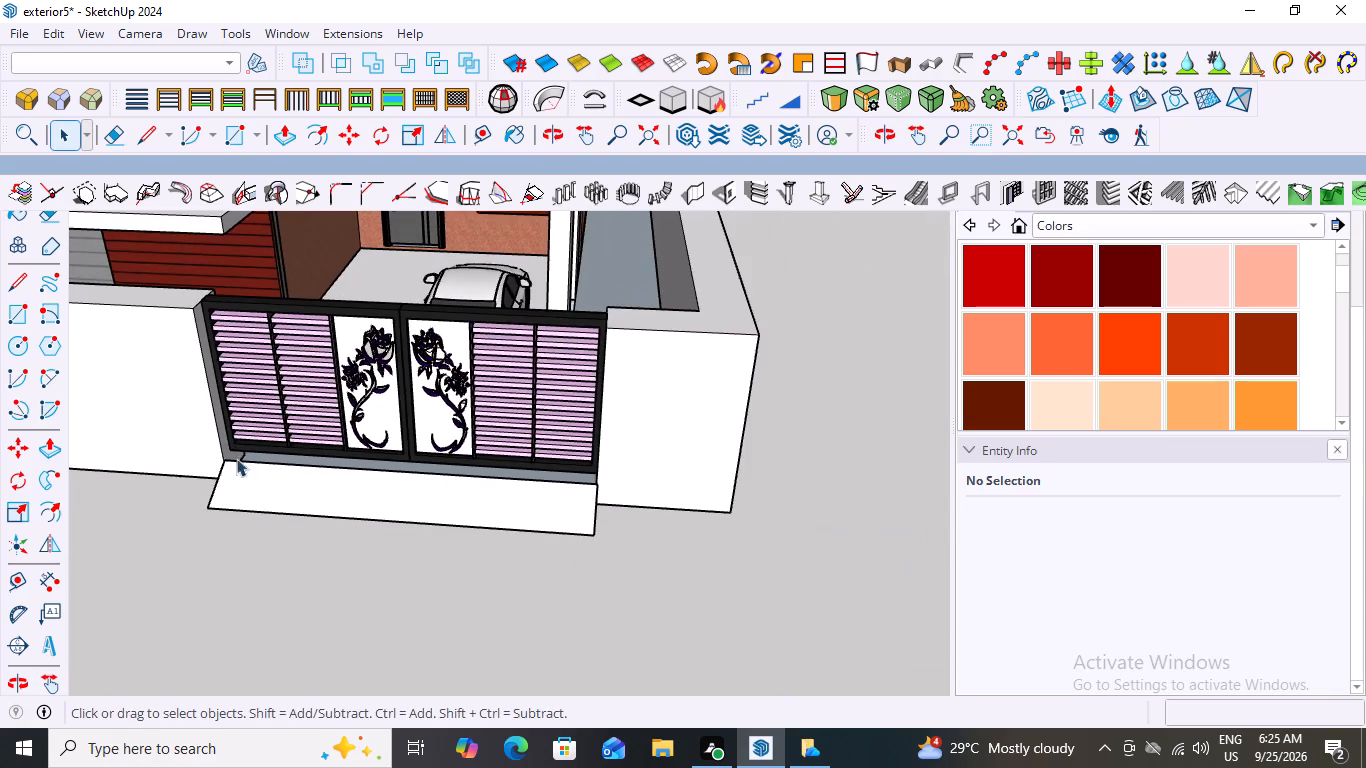
{"action": "scroll", "coordinate": [589, 511], "scroll_direction": "up", "scroll_amount": 5}
{"action": "middle_click_drag", "start_coordinate": [612, 491], "coordinate": [476, 504]}
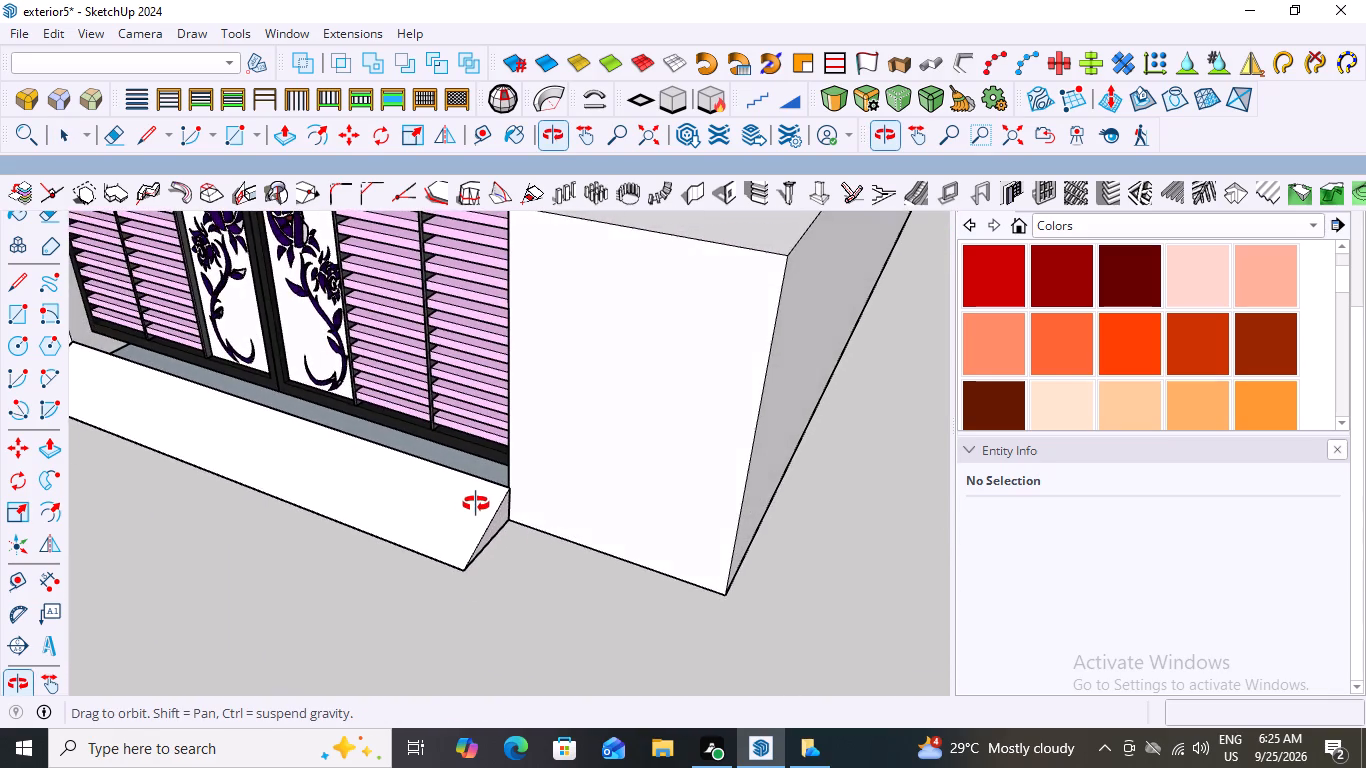
{"action": "middle_click_drag", "start_coordinate": [476, 504], "coordinate": [513, 486]}
{"action": "scroll", "coordinate": [513, 486], "scroll_direction": "up", "scroll_amount": 1}
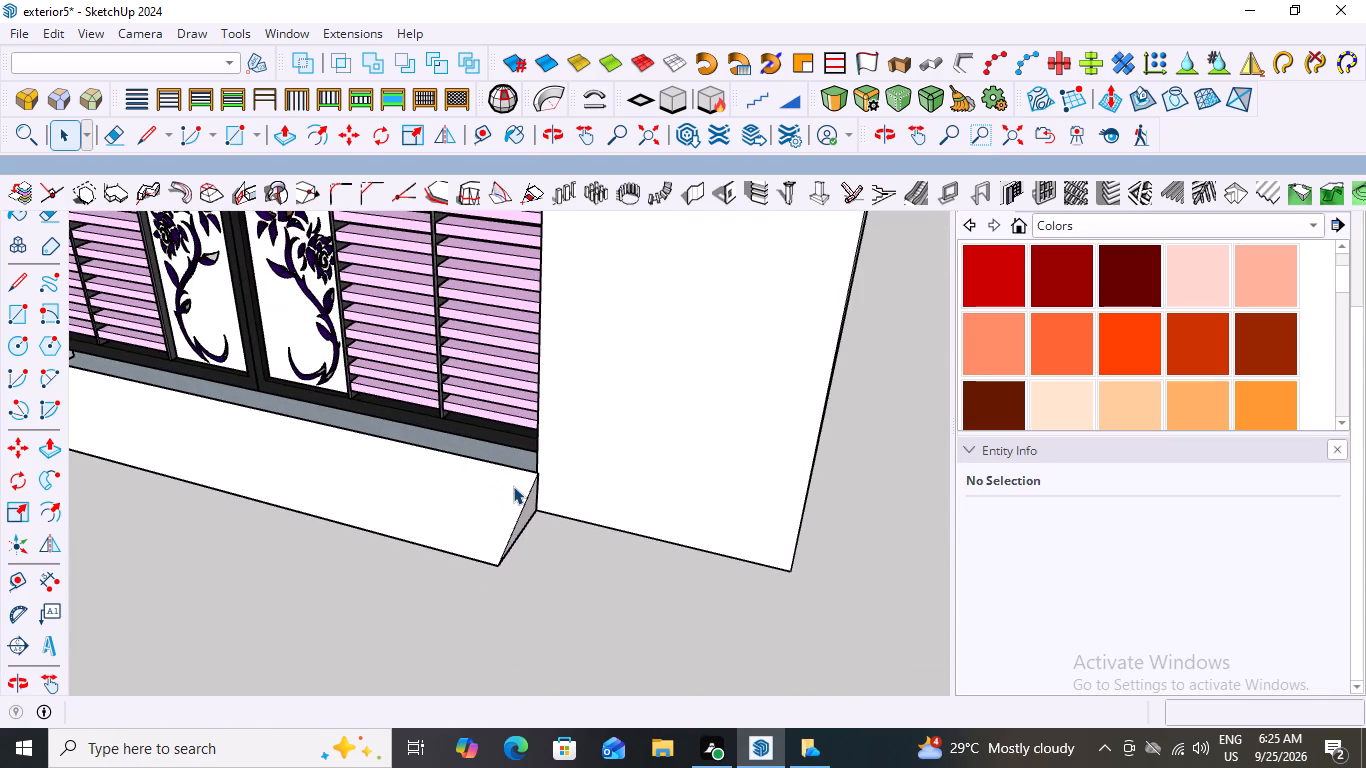
{"action": "scroll", "coordinate": [513, 486], "scroll_direction": "down", "scroll_amount": 5}
{"action": "middle_click_drag", "start_coordinate": [451, 493], "coordinate": [513, 489]}
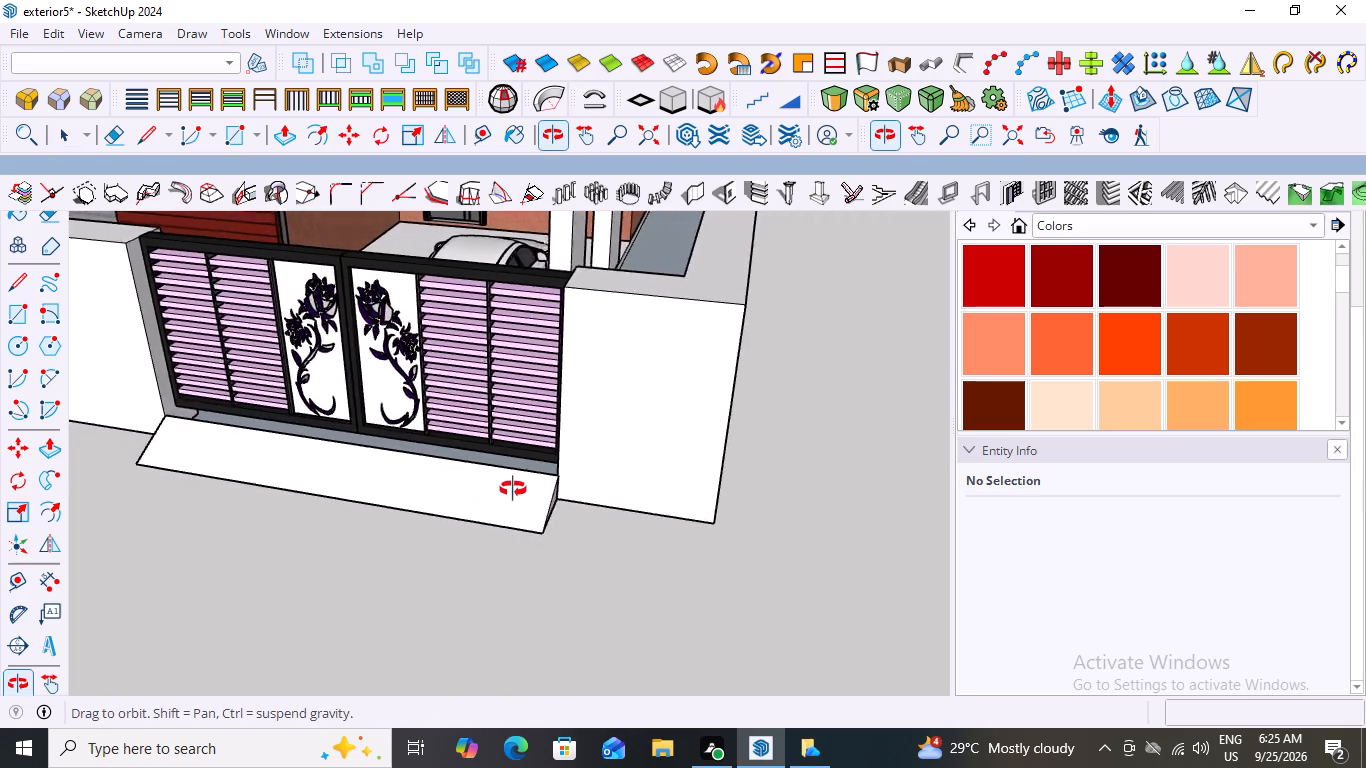
{"action": "middle_click_drag", "start_coordinate": [513, 489], "coordinate": [632, 445]}
{"action": "scroll", "coordinate": [488, 402], "scroll_direction": "up", "scroll_amount": 1}
Scale the gate component slightly downward from its bottom middle grip, toward the ramp's top edge.
{"action": "left_click", "coordinate": [480, 424]}
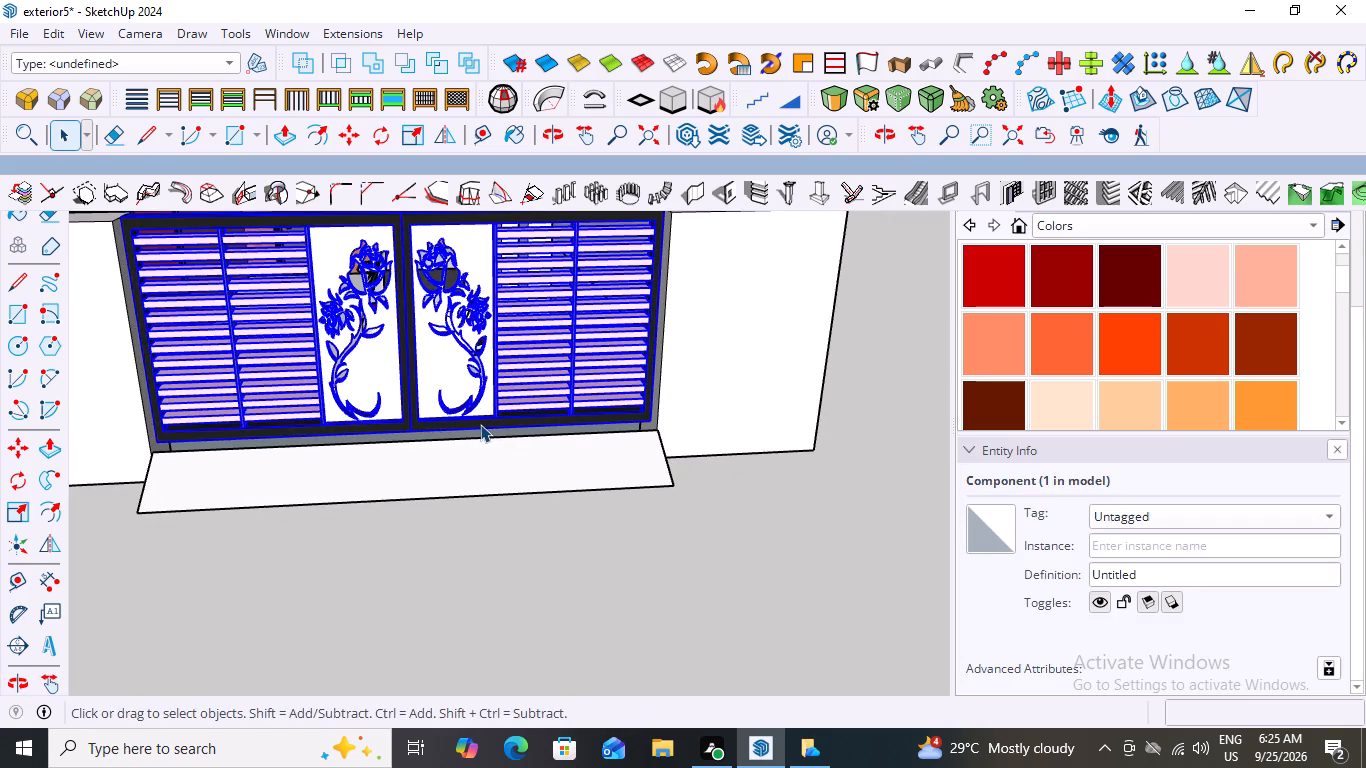
{"action": "key", "text": "s"}
{"action": "middle_click_drag", "start_coordinate": [501, 397], "coordinate": [523, 317]}
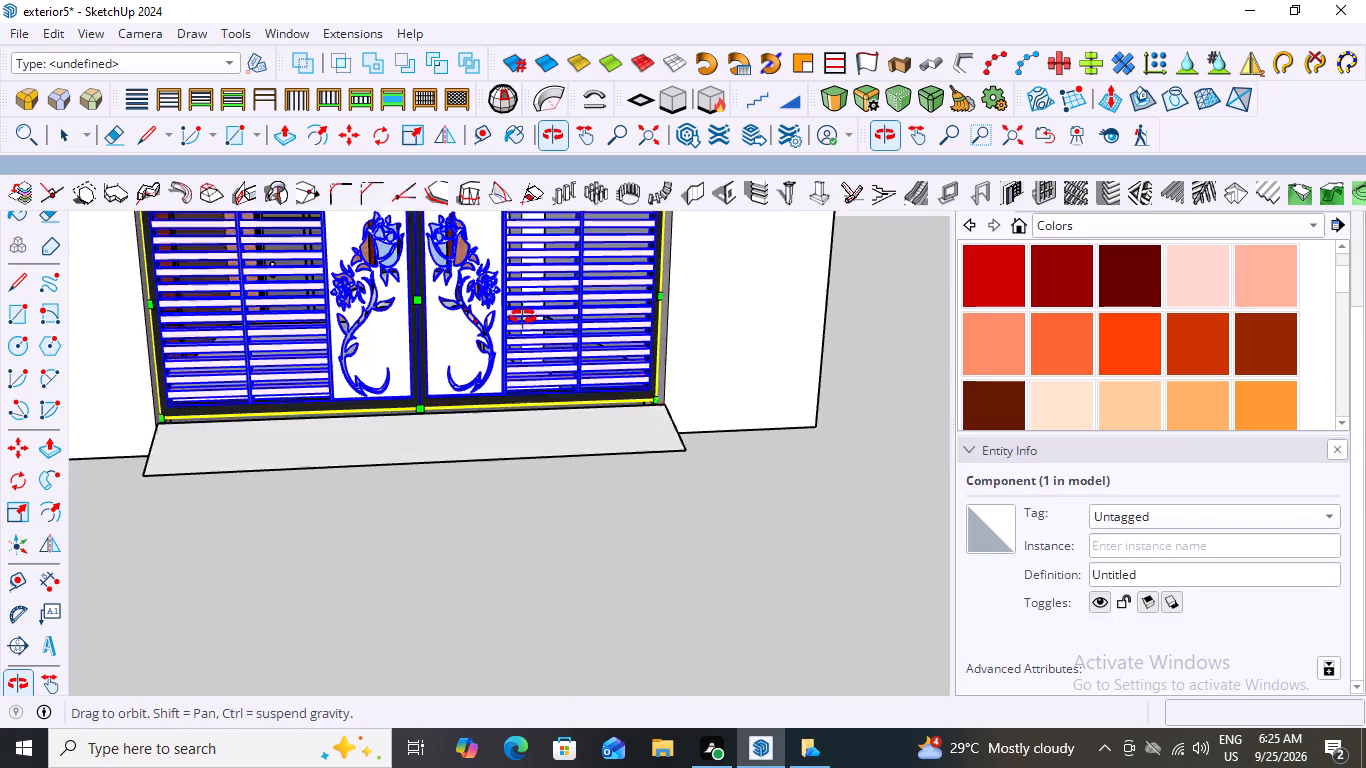
{"action": "middle_click_drag", "start_coordinate": [523, 317], "coordinate": [523, 299]}
{"action": "scroll", "coordinate": [419, 373], "scroll_direction": "up", "scroll_amount": 11}
{"action": "scroll", "coordinate": [410, 352], "scroll_direction": "up", "scroll_amount": 19}
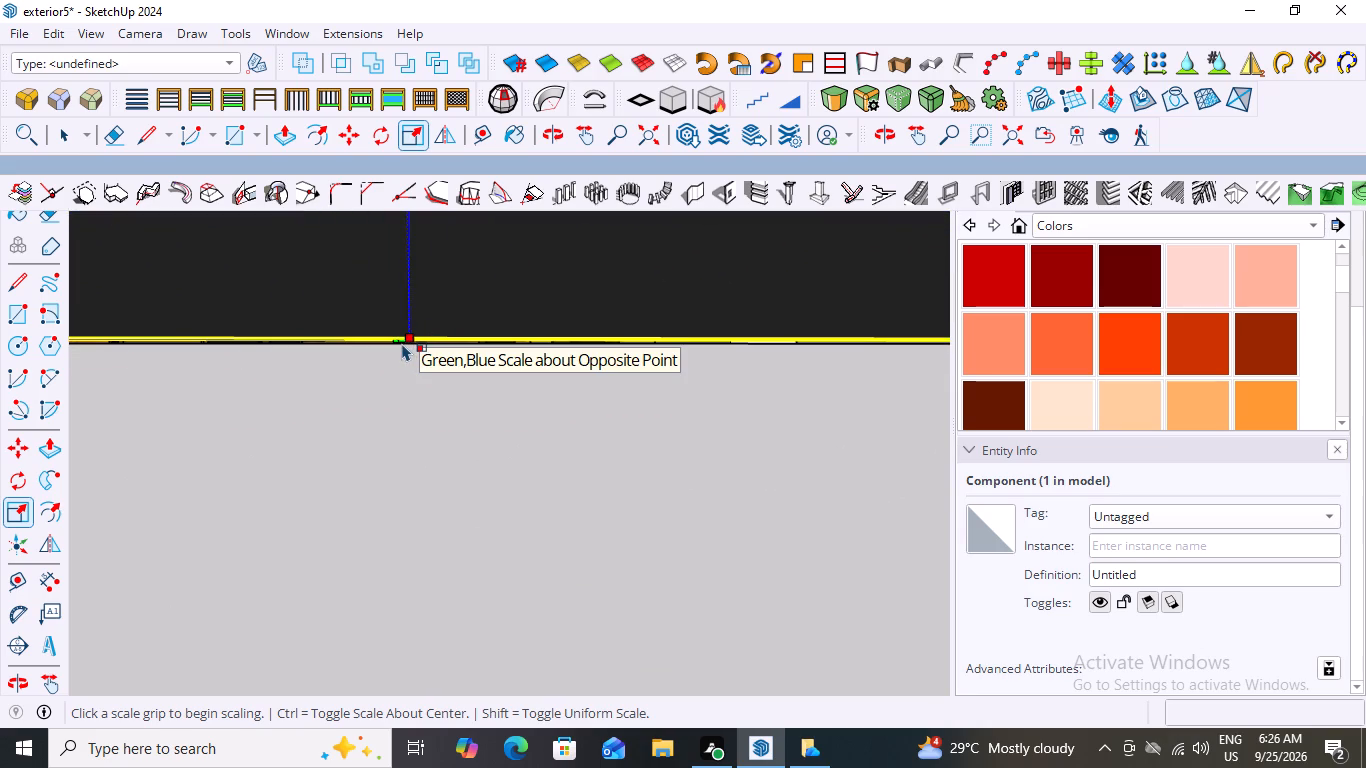
{"action": "left_click_drag", "start_coordinate": [401, 340], "coordinate": [402, 353]}
{"action": "scroll", "coordinate": [403, 408], "scroll_direction": "down", "scroll_amount": 10}
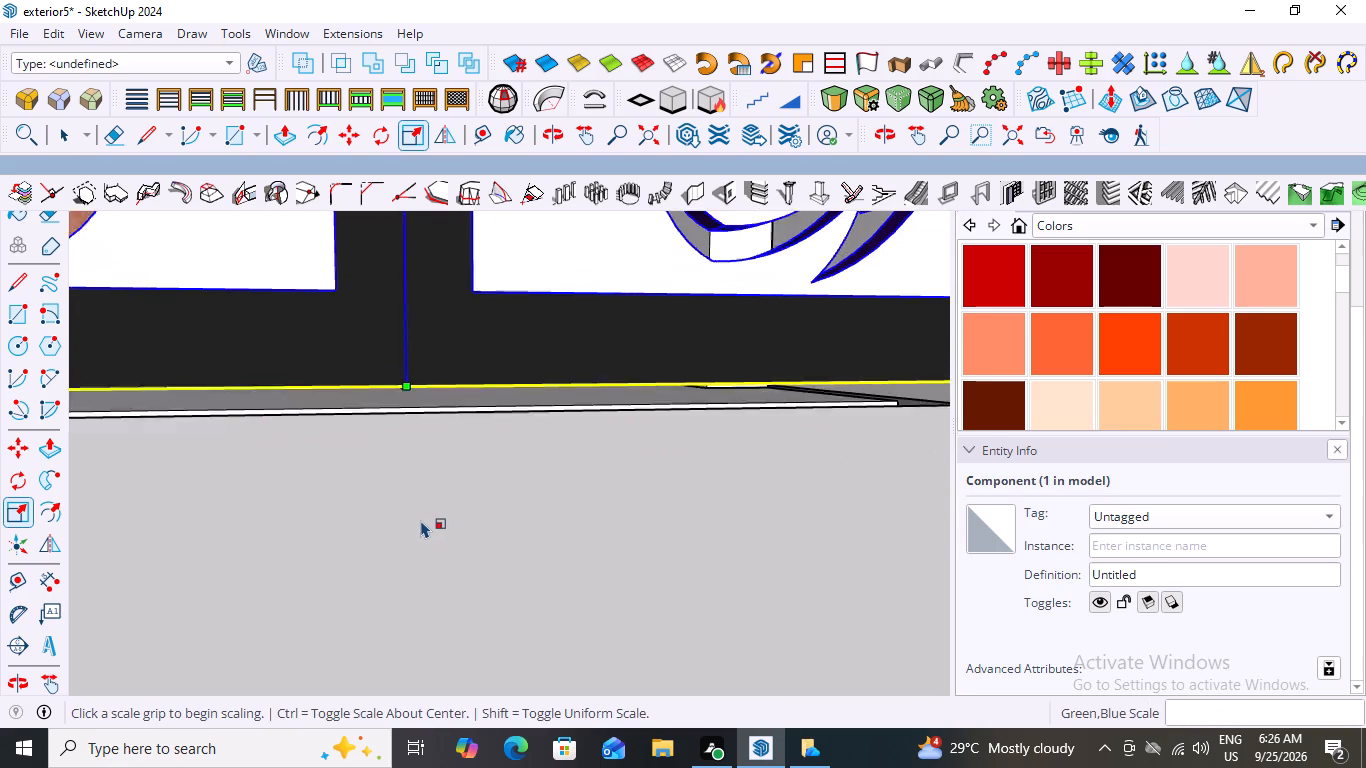
{"action": "scroll", "coordinate": [421, 520], "scroll_direction": "down", "scroll_amount": 14}
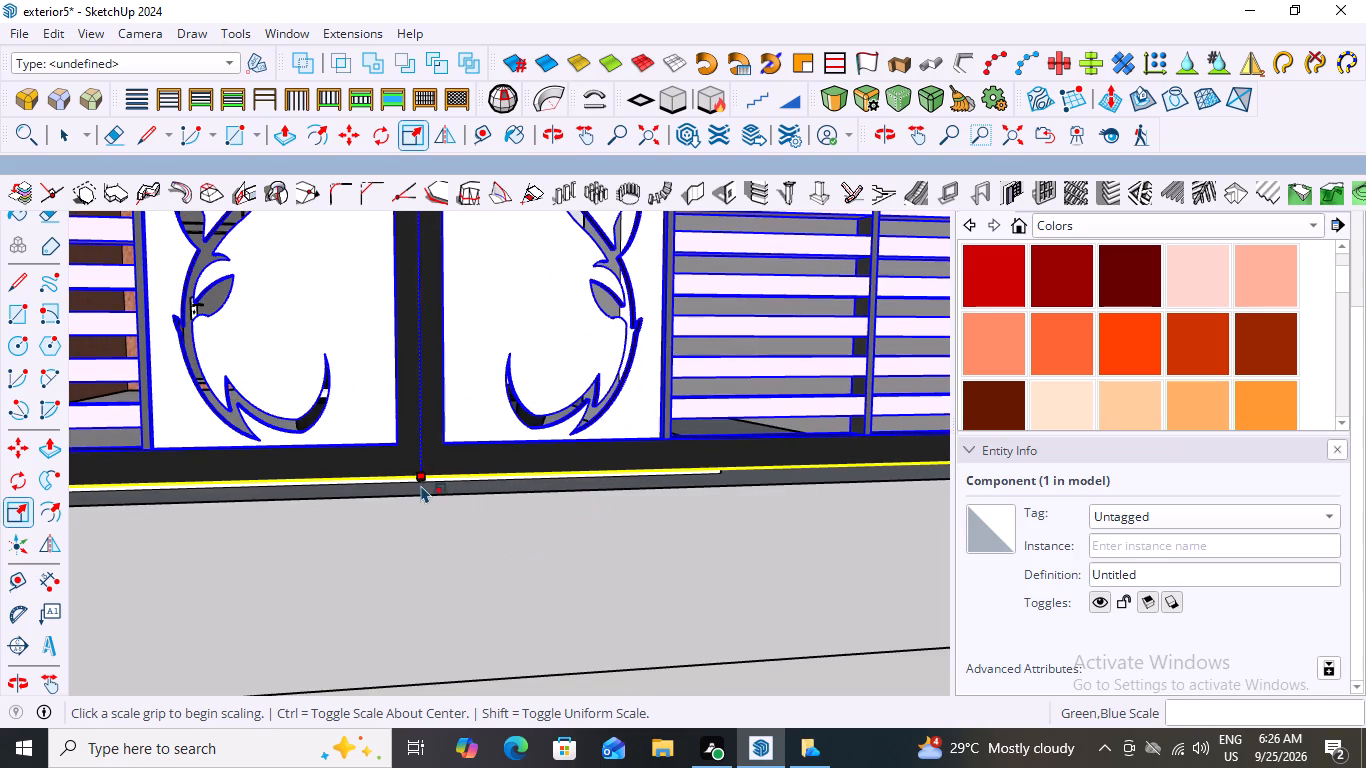
{"action": "scroll", "coordinate": [421, 485], "scroll_direction": "up", "scroll_amount": 9}
{"action": "scroll", "coordinate": [421, 485], "scroll_direction": "down", "scroll_amount": 2}
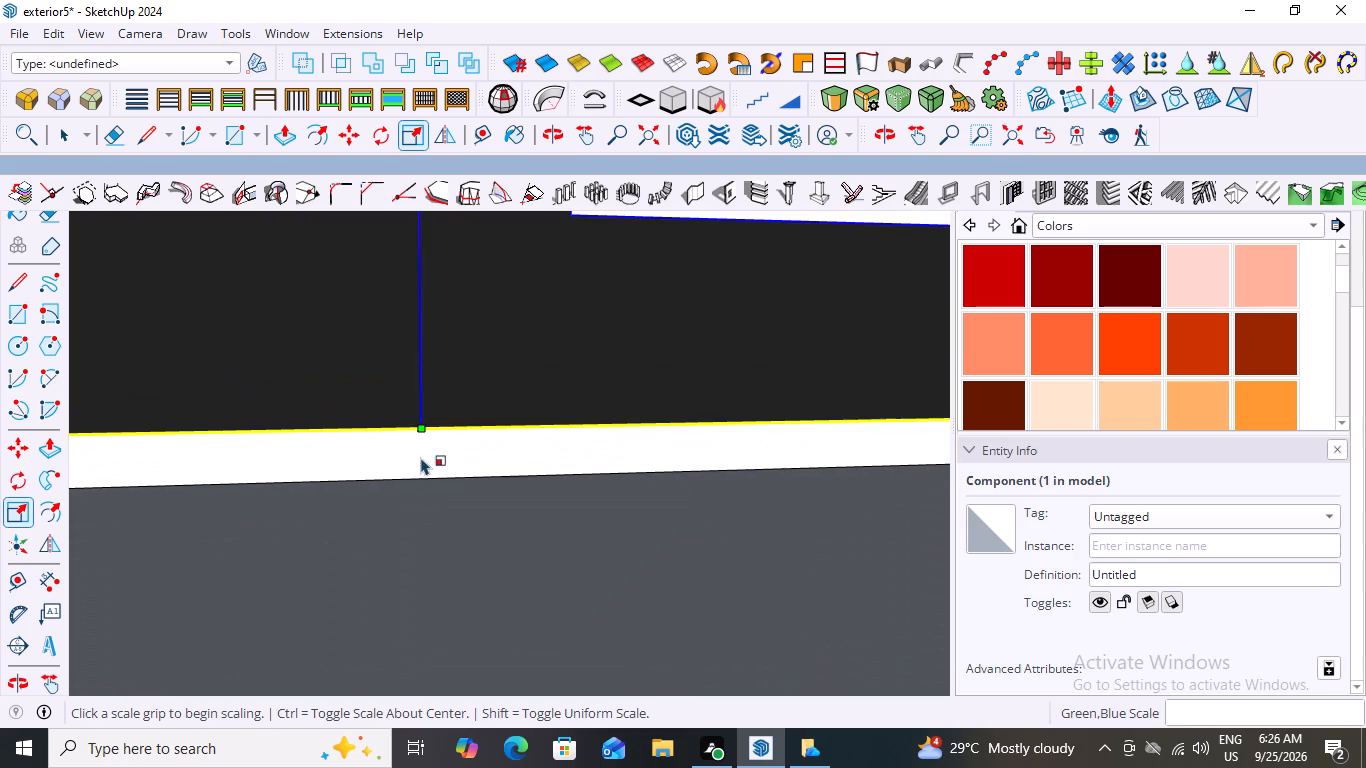
Examine the gate's bottom edge and the ramp from below, and leave the Scale tool.
{"action": "middle_click_drag", "start_coordinate": [421, 450], "coordinate": [448, 367]}
{"action": "scroll", "coordinate": [448, 367], "scroll_direction": "down", "scroll_amount": 8}
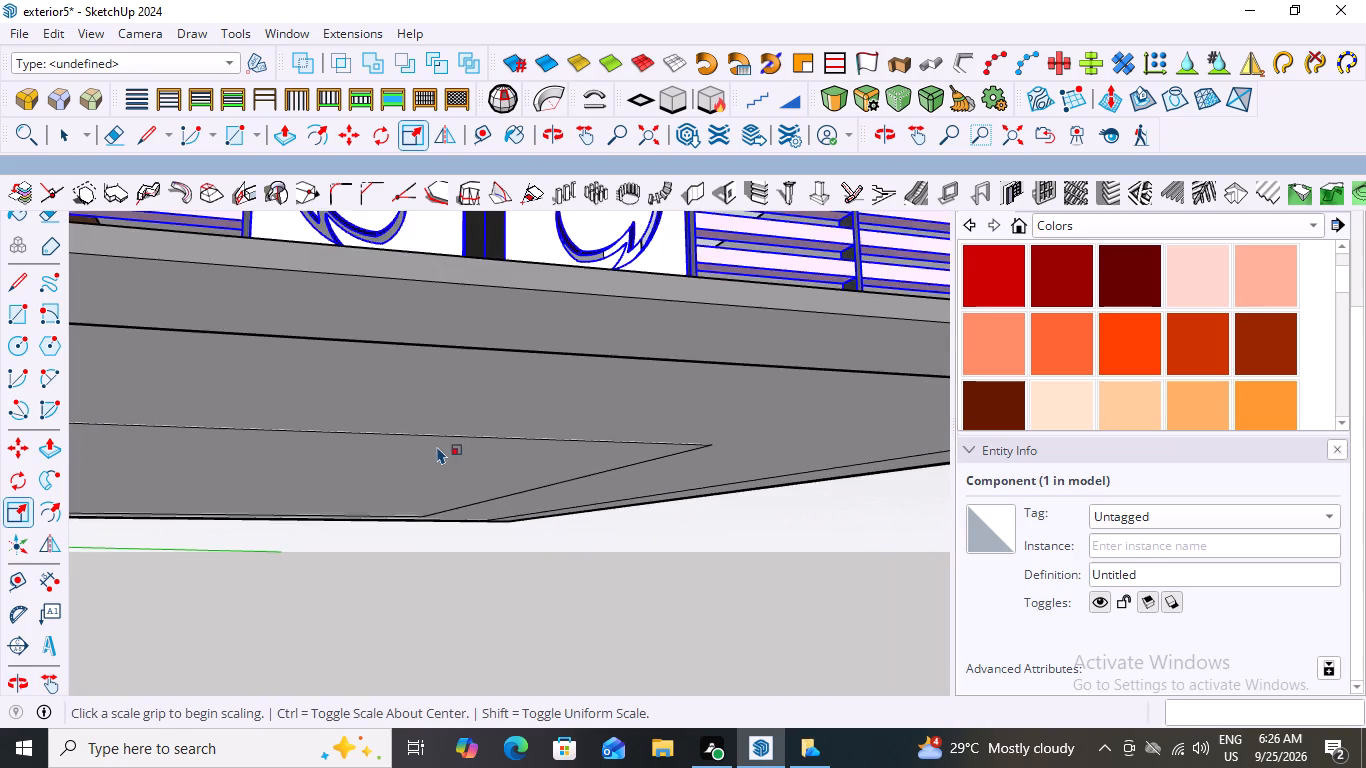
{"action": "scroll", "coordinate": [437, 446], "scroll_direction": "down", "scroll_amount": 9}
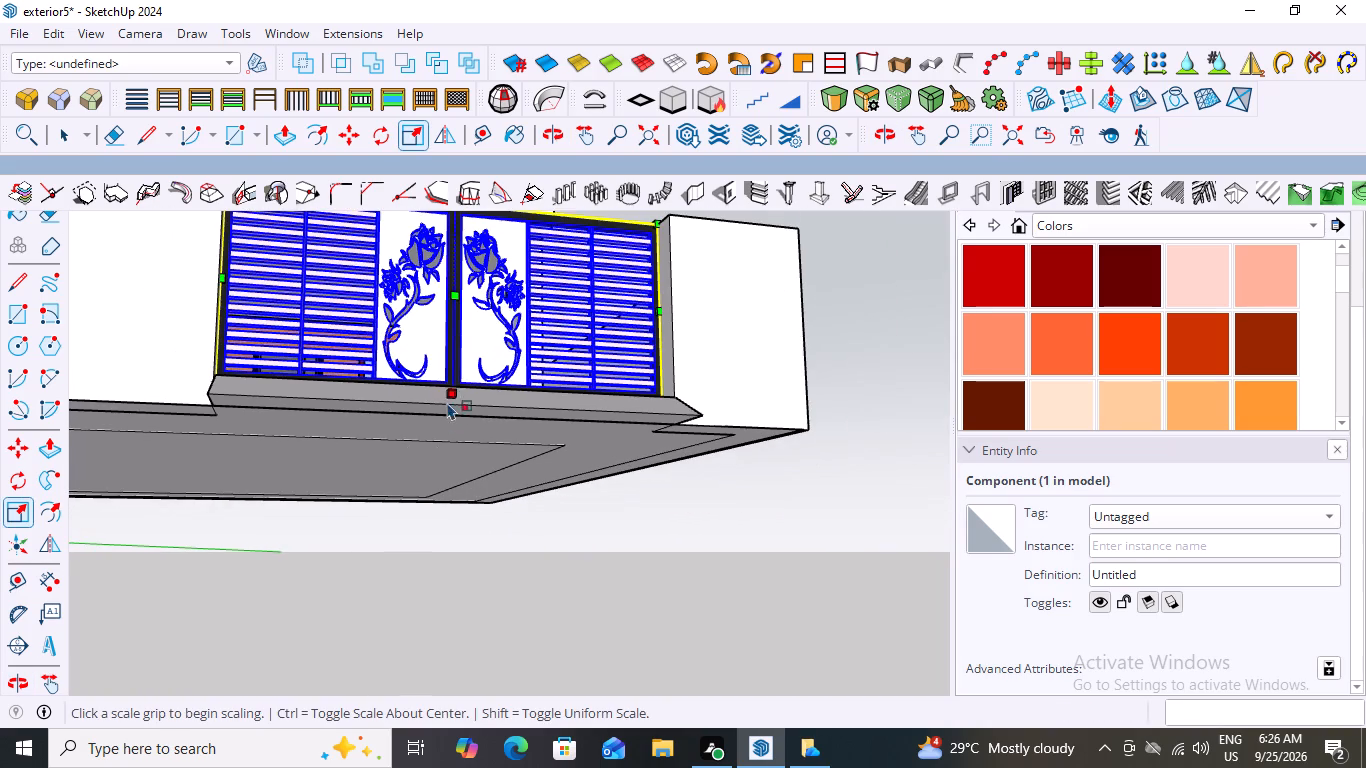
{"action": "scroll", "coordinate": [448, 389], "scroll_direction": "up", "scroll_amount": 17}
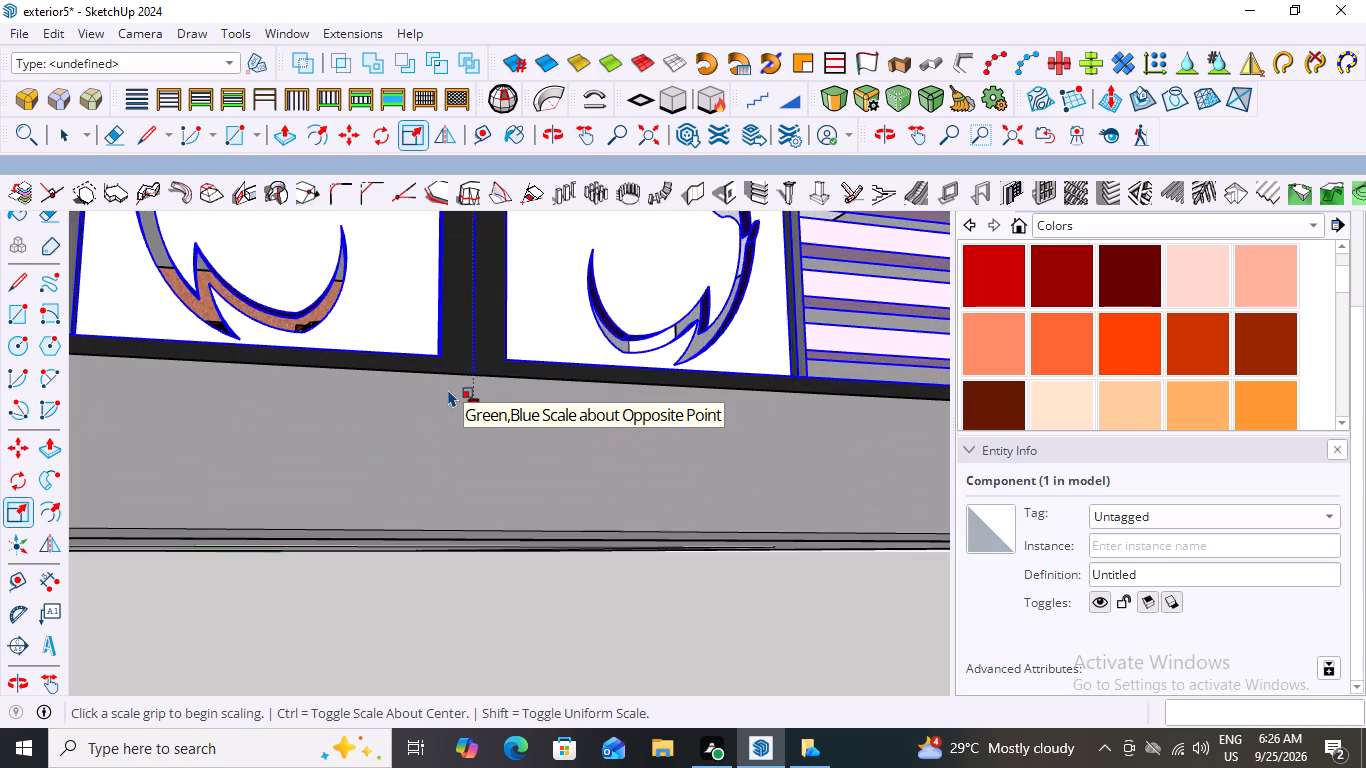
{"action": "scroll", "coordinate": [448, 389], "scroll_direction": "up", "scroll_amount": 8}
{"action": "scroll", "coordinate": [474, 367], "scroll_direction": "down", "scroll_amount": 2}
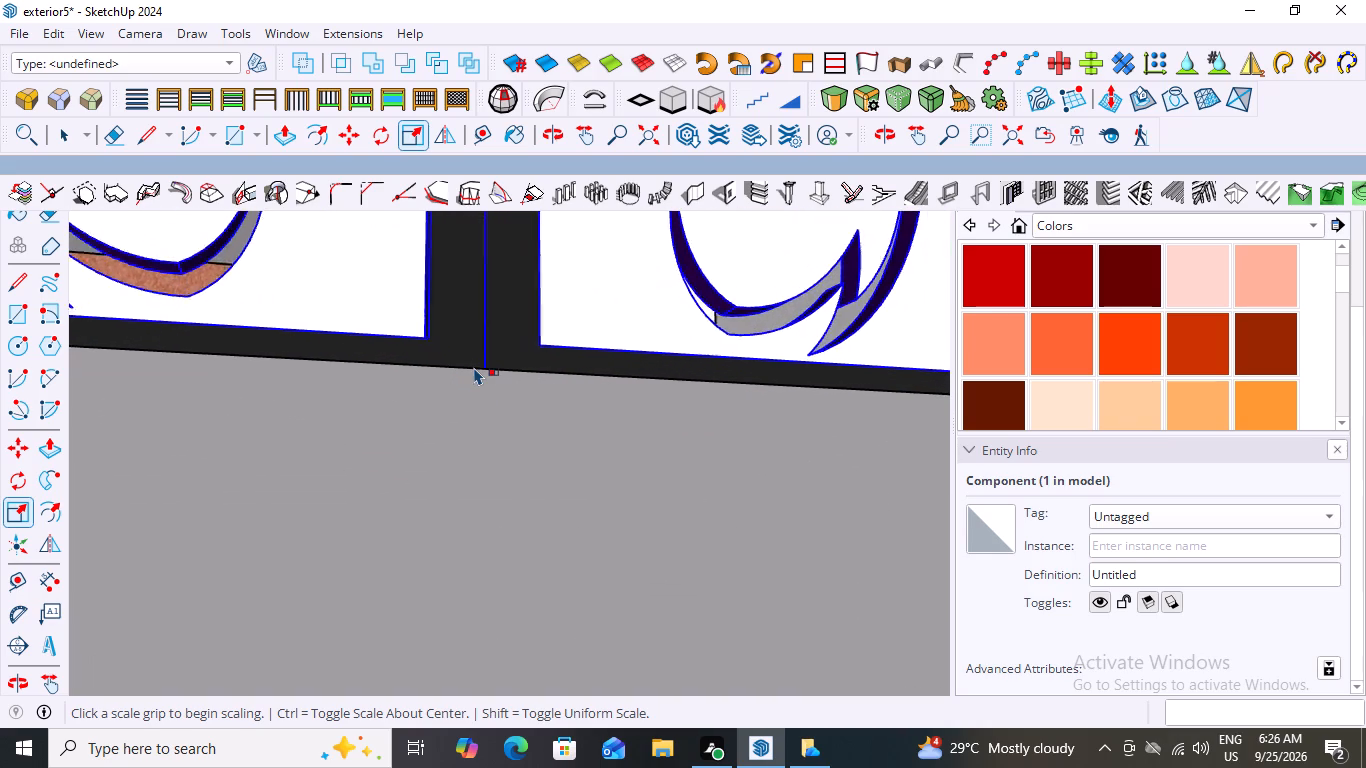
{"action": "scroll", "coordinate": [474, 367], "scroll_direction": "down", "scroll_amount": 20}
{"action": "scroll", "coordinate": [474, 367], "scroll_direction": "down", "scroll_amount": 4}
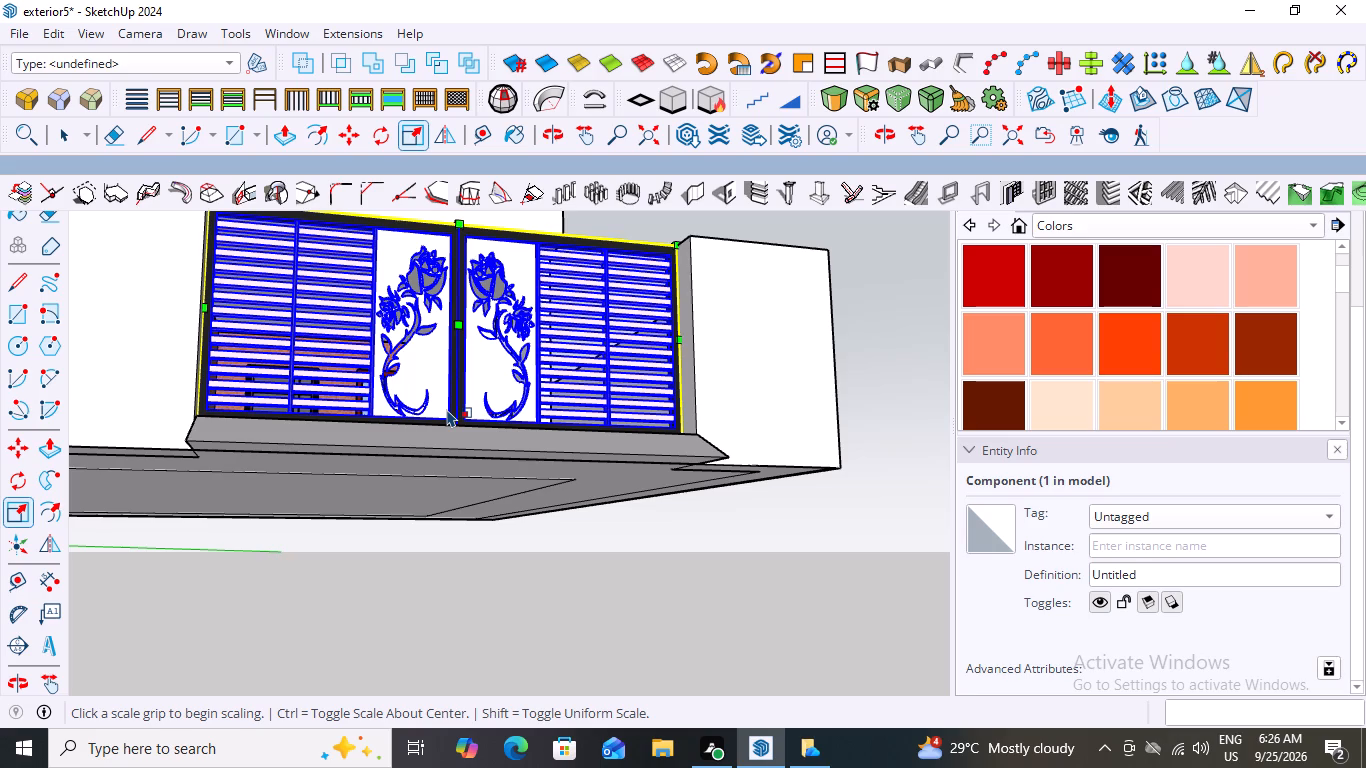
{"action": "scroll", "coordinate": [473, 460], "scroll_direction": "up", "scroll_amount": 6}
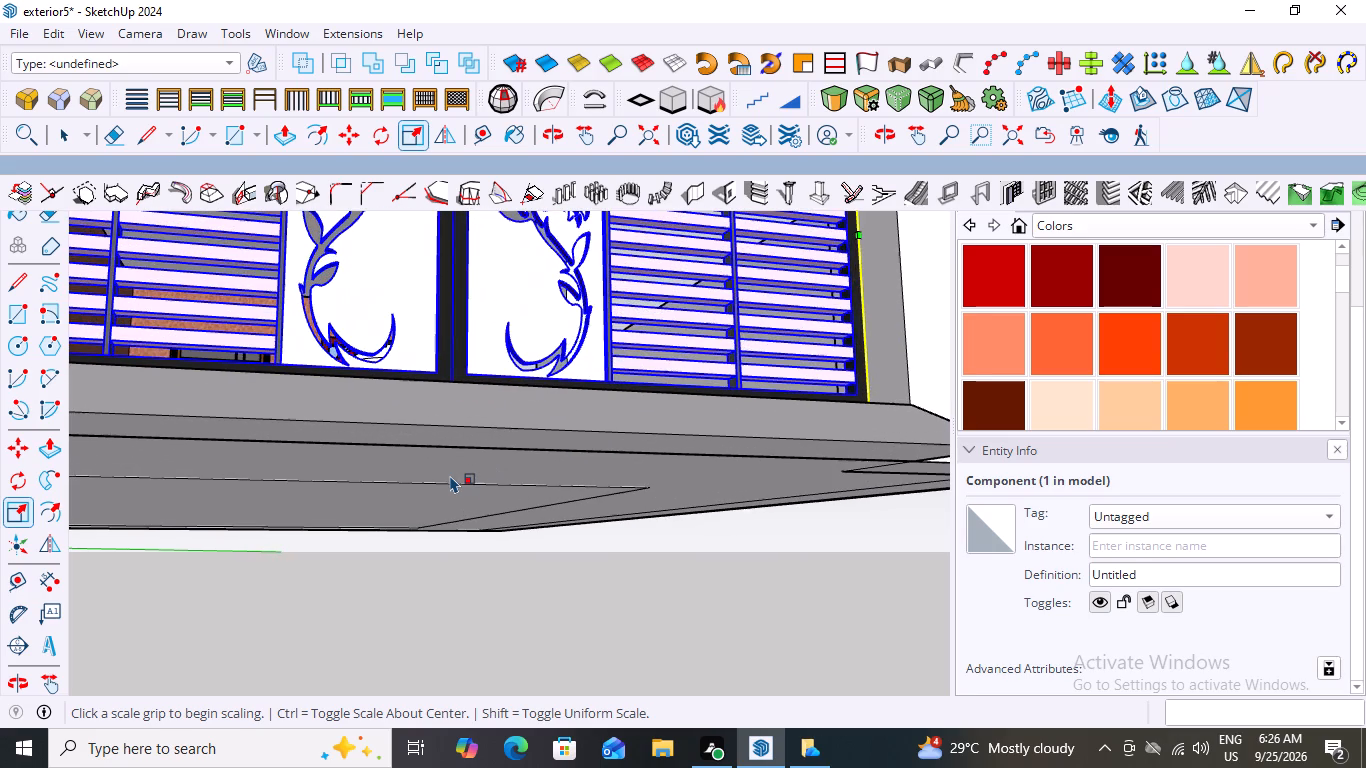
{"action": "key", "text": "space"}
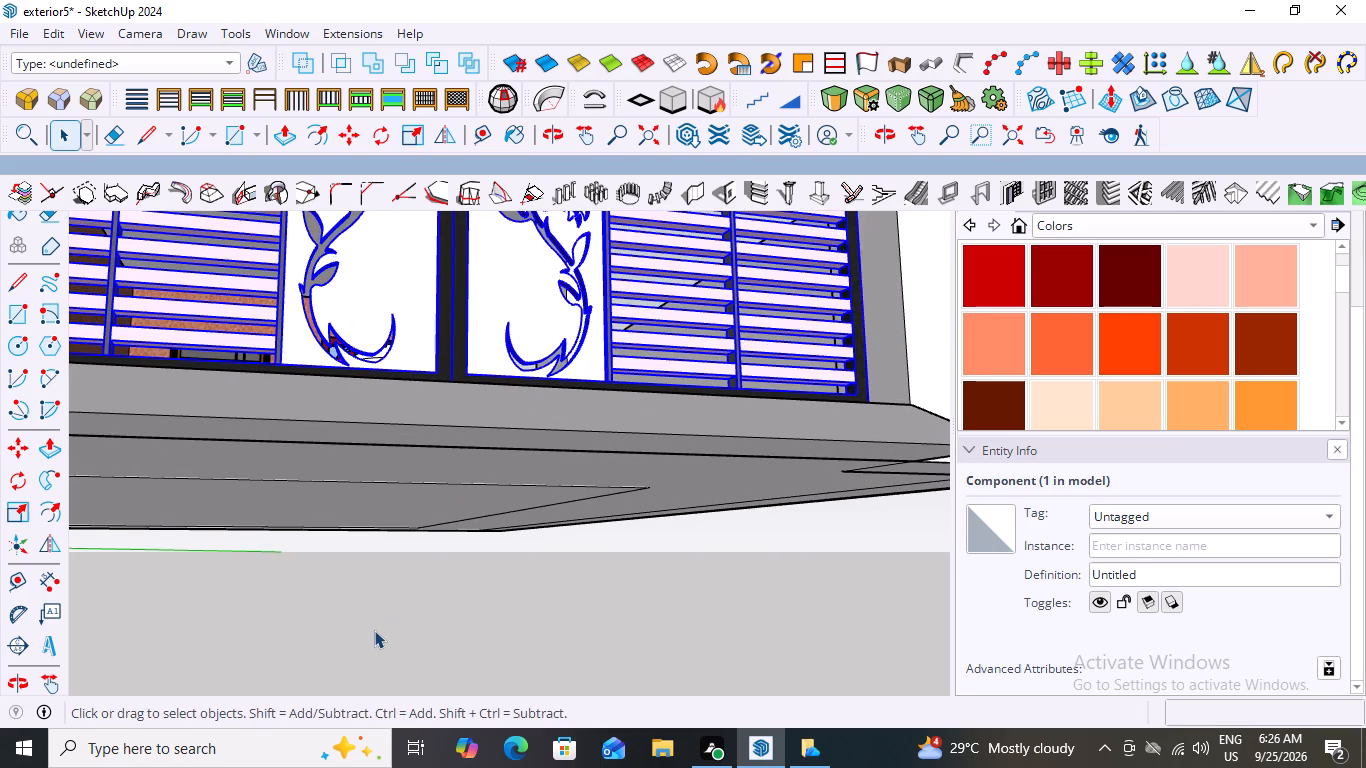
Ready the gate component for scaling and examine its bottom edge against the ramp's top edge, close up and from below.
{"action": "scroll", "coordinate": [374, 630], "scroll_direction": "down", "scroll_amount": 8}
{"action": "scroll", "coordinate": [405, 553], "scroll_direction": "up", "scroll_amount": 2}
{"action": "middle_click_drag", "start_coordinate": [405, 553], "coordinate": [401, 626]}
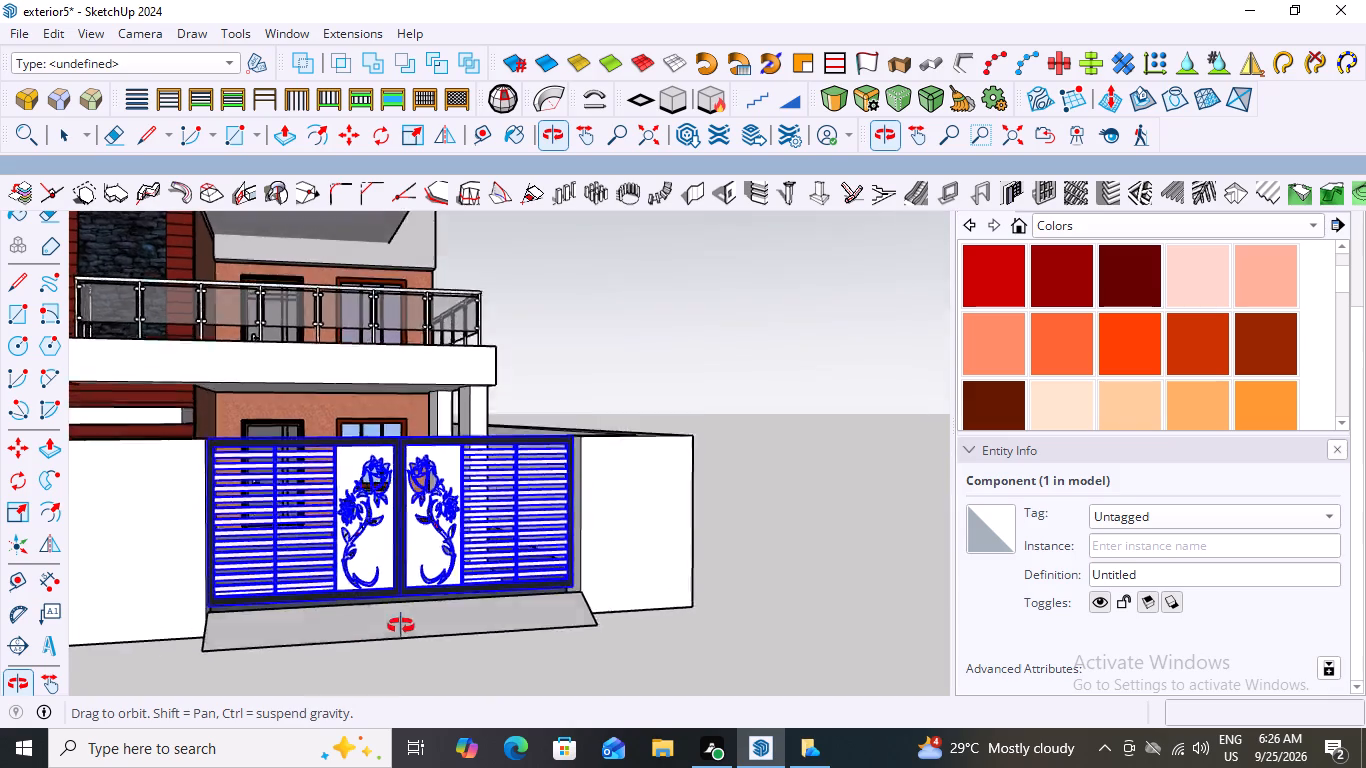
{"action": "middle_click_drag", "start_coordinate": [401, 626], "coordinate": [393, 642]}
{"action": "scroll", "coordinate": [411, 629], "scroll_direction": "up", "scroll_amount": 10}
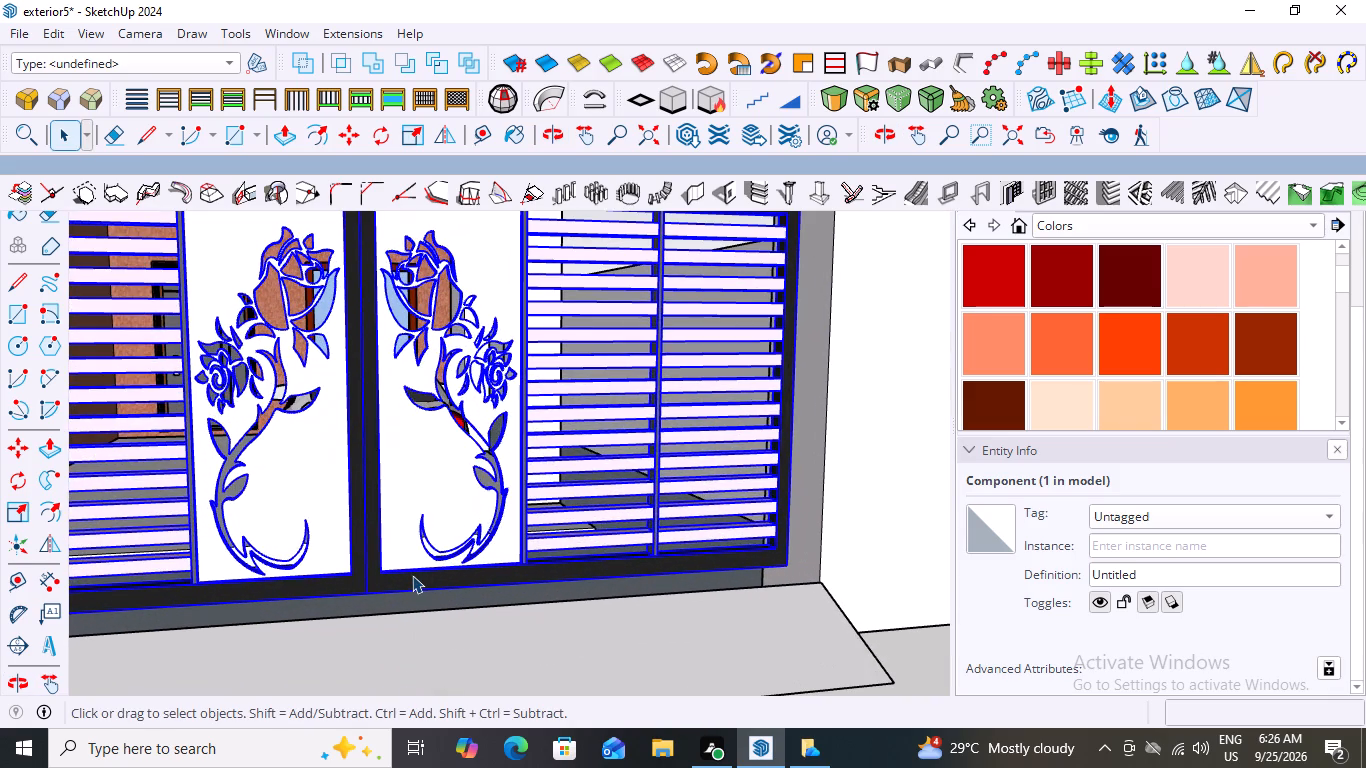
{"action": "key", "text": "s"}
{"action": "middle_click_drag", "start_coordinate": [422, 589], "coordinate": [420, 588]}
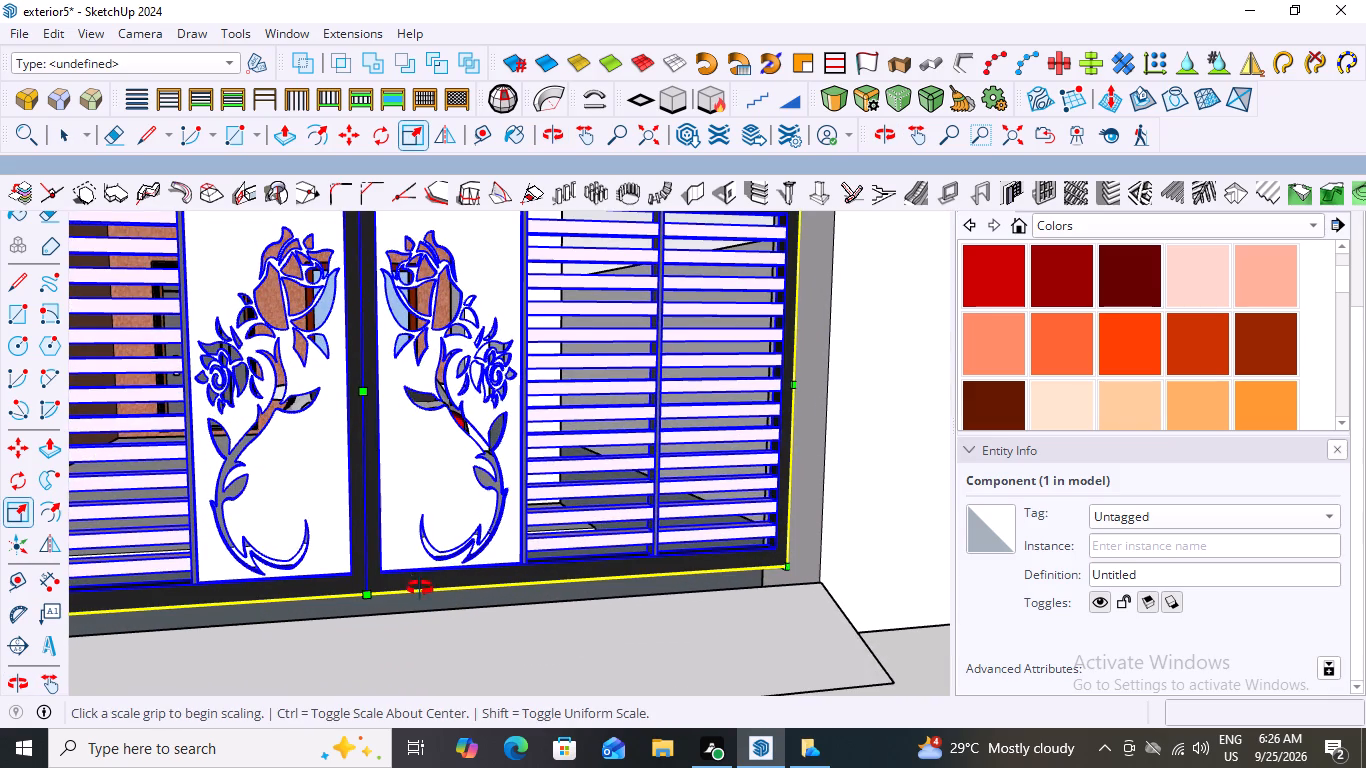
{"action": "middle_click_drag", "start_coordinate": [420, 588], "coordinate": [367, 530]}
{"action": "scroll", "coordinate": [365, 506], "scroll_direction": "up", "scroll_amount": 2}
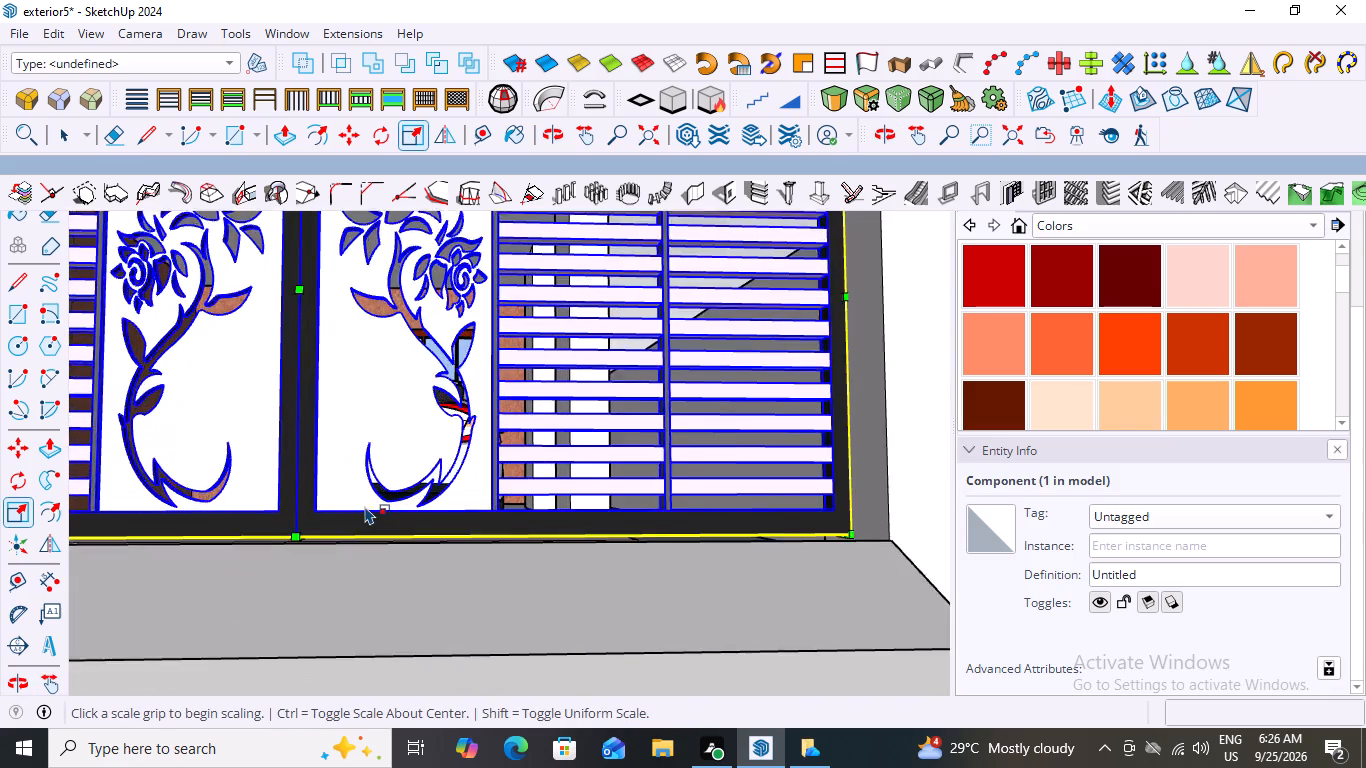
{"action": "scroll", "coordinate": [365, 506], "scroll_direction": "up", "scroll_amount": 3}
{"action": "middle_click_drag", "start_coordinate": [364, 551], "coordinate": [372, 570]}
{"action": "scroll", "coordinate": [292, 605], "scroll_direction": "up", "scroll_amount": 3}
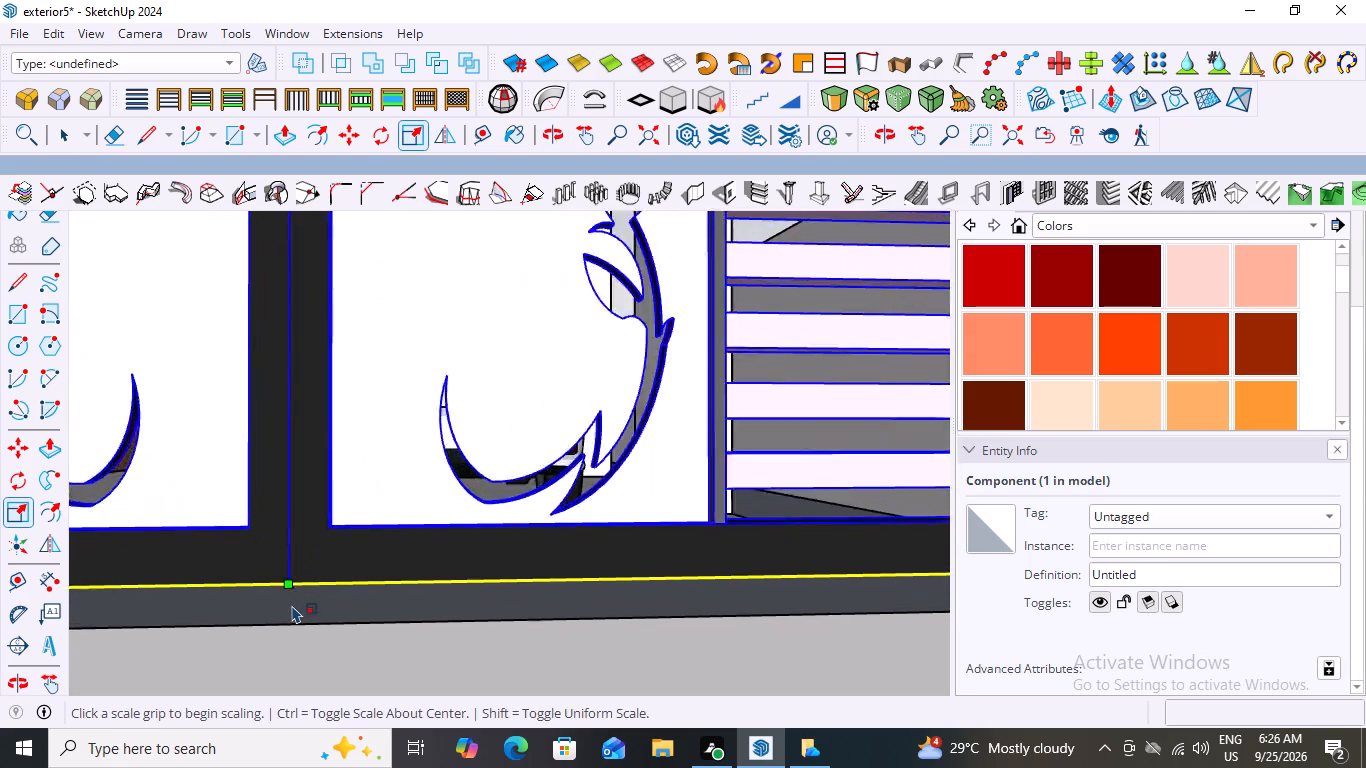
{"action": "scroll", "coordinate": [292, 605], "scroll_direction": "up", "scroll_amount": 5}
{"action": "middle_click_drag", "start_coordinate": [298, 561], "coordinate": [311, 534]}
{"action": "scroll", "coordinate": [298, 561], "scroll_direction": "up", "scroll_amount": 1}
{"action": "scroll", "coordinate": [311, 534], "scroll_direction": "down", "scroll_amount": 16}
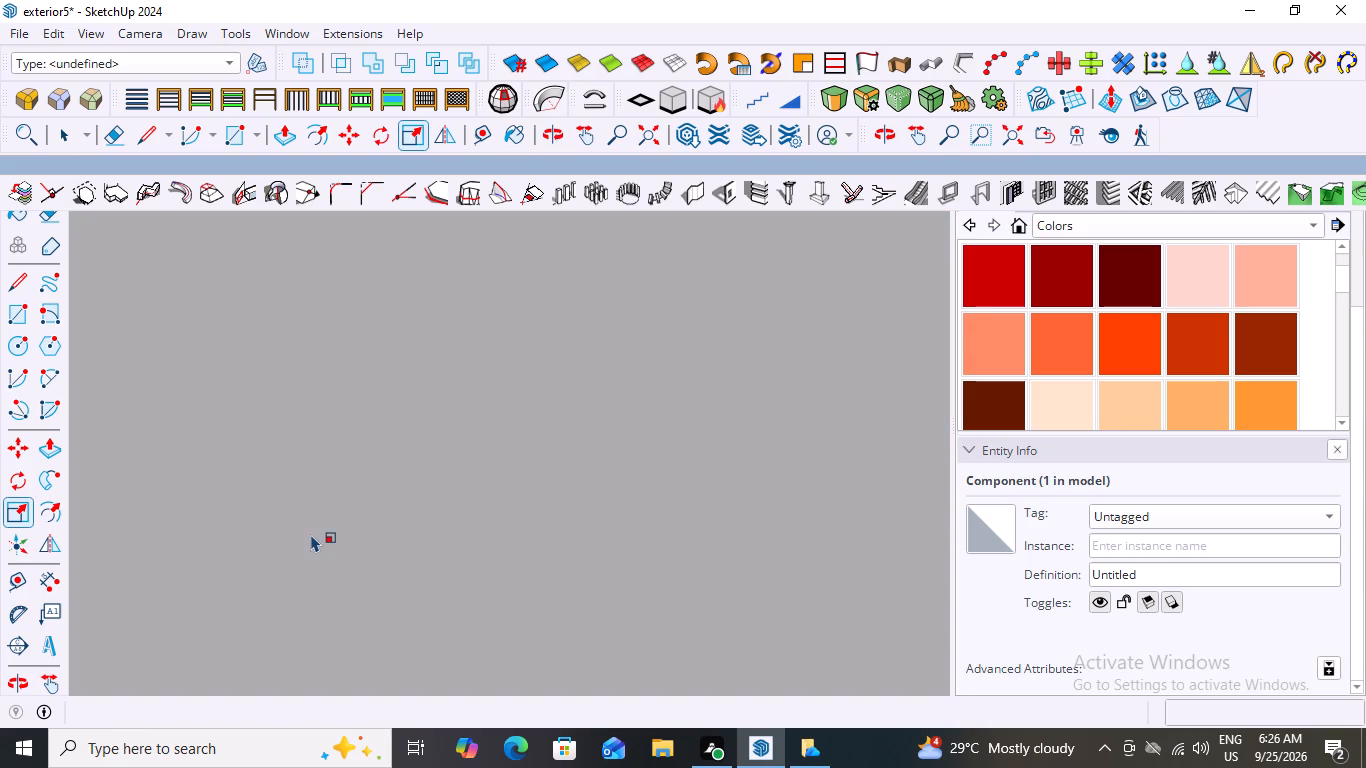
{"action": "scroll", "coordinate": [311, 534], "scroll_direction": "down", "scroll_amount": 10}
{"action": "scroll", "coordinate": [311, 534], "scroll_direction": "down", "scroll_amount": 16}
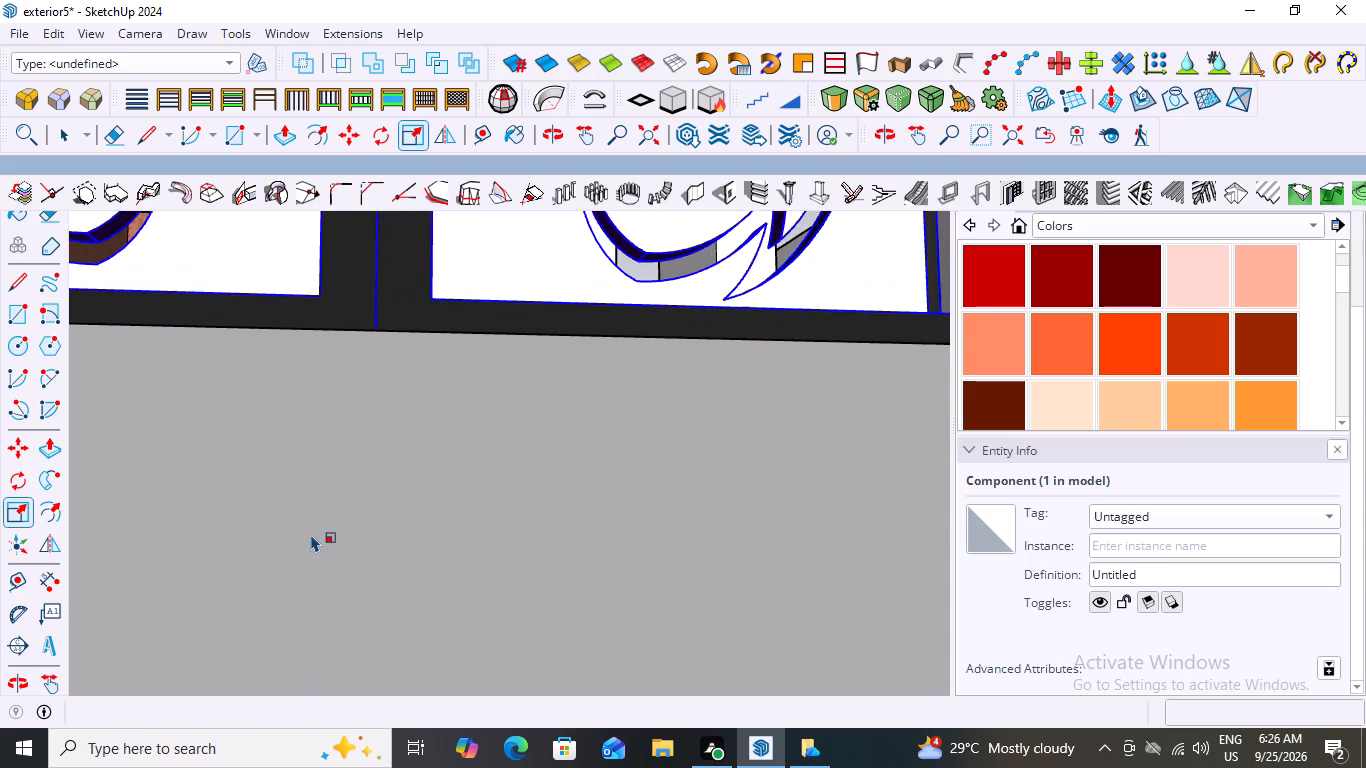
{"action": "scroll", "coordinate": [311, 534], "scroll_direction": "down", "scroll_amount": 20}
{"action": "scroll", "coordinate": [311, 534], "scroll_direction": "down", "scroll_amount": 3}
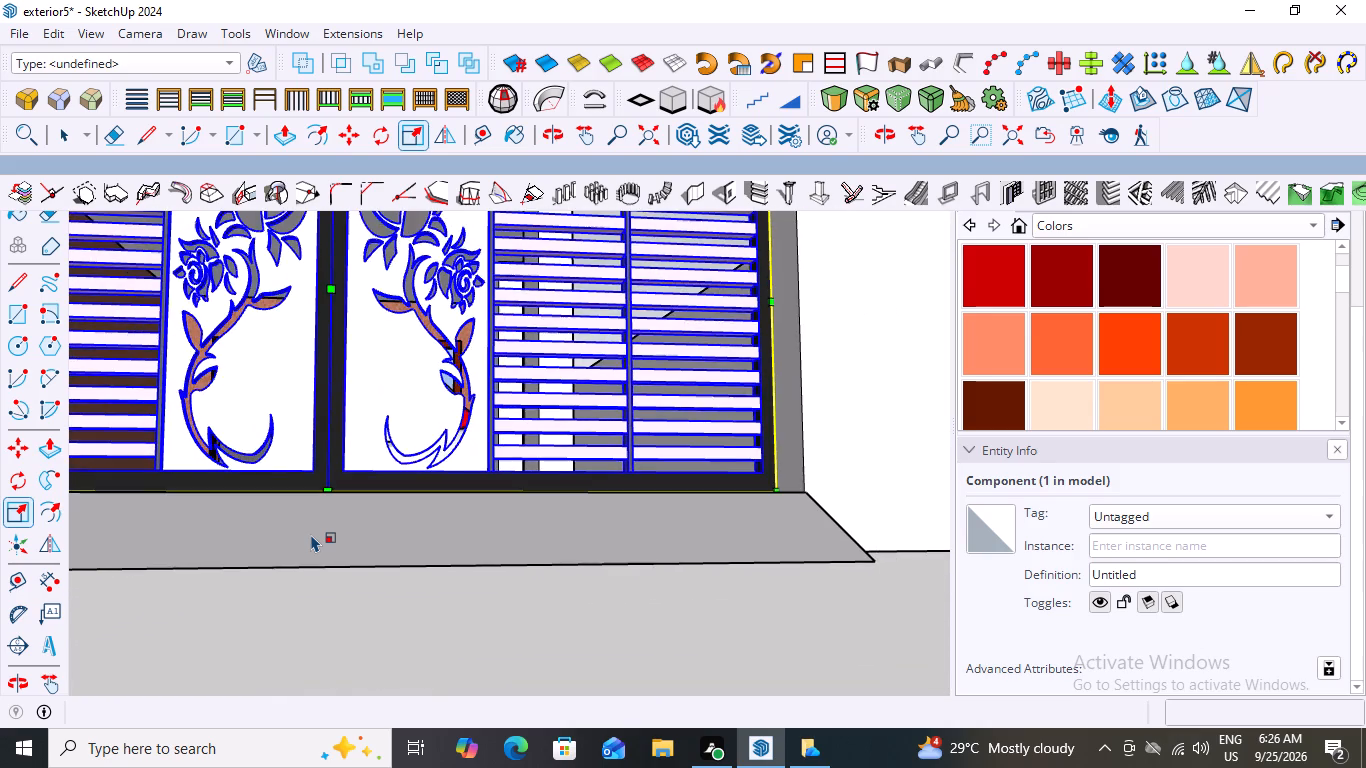
{"action": "scroll", "coordinate": [455, 450], "scroll_direction": "up", "scroll_amount": 3}
{"action": "scroll", "coordinate": [368, 516], "scroll_direction": "up", "scroll_amount": 3}
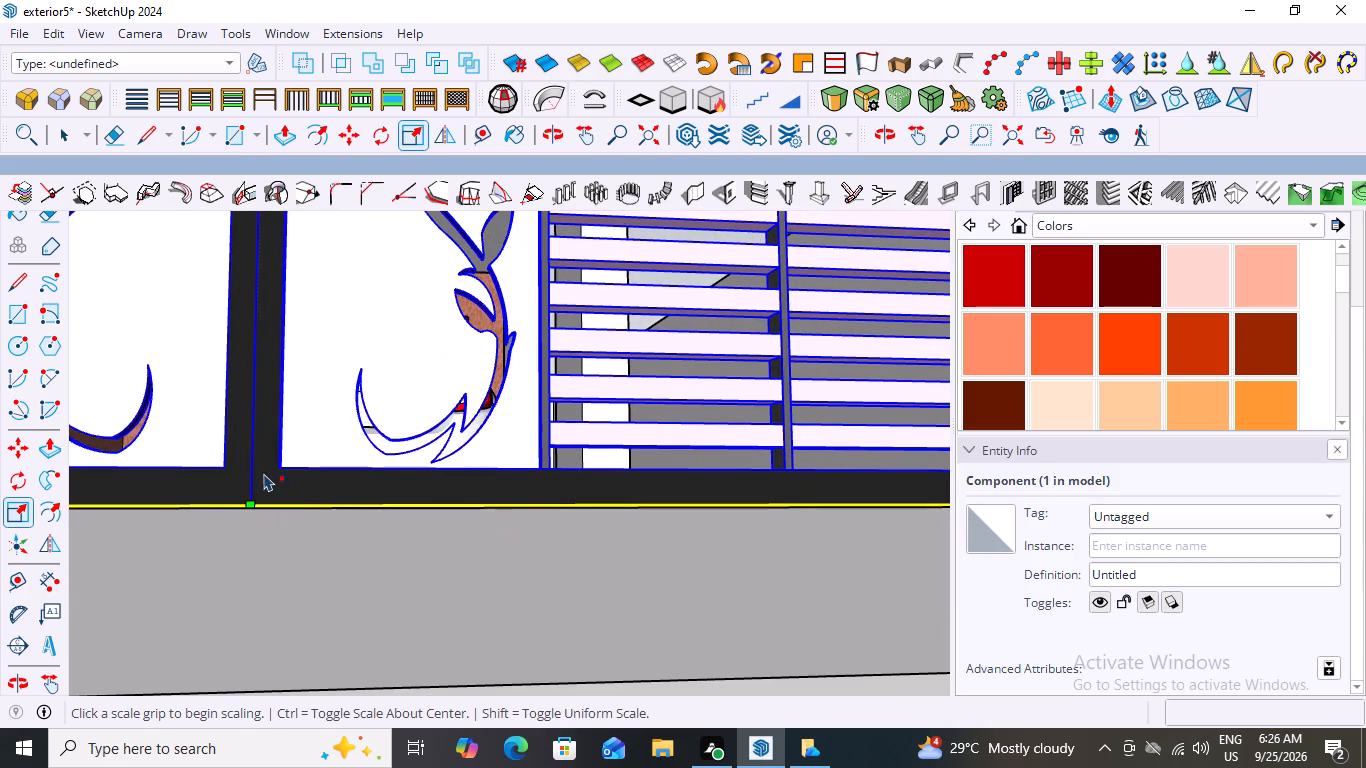
{"action": "scroll", "coordinate": [260, 502], "scroll_direction": "down", "scroll_amount": 3}
{"action": "scroll", "coordinate": [354, 473], "scroll_direction": "down", "scroll_amount": 2}
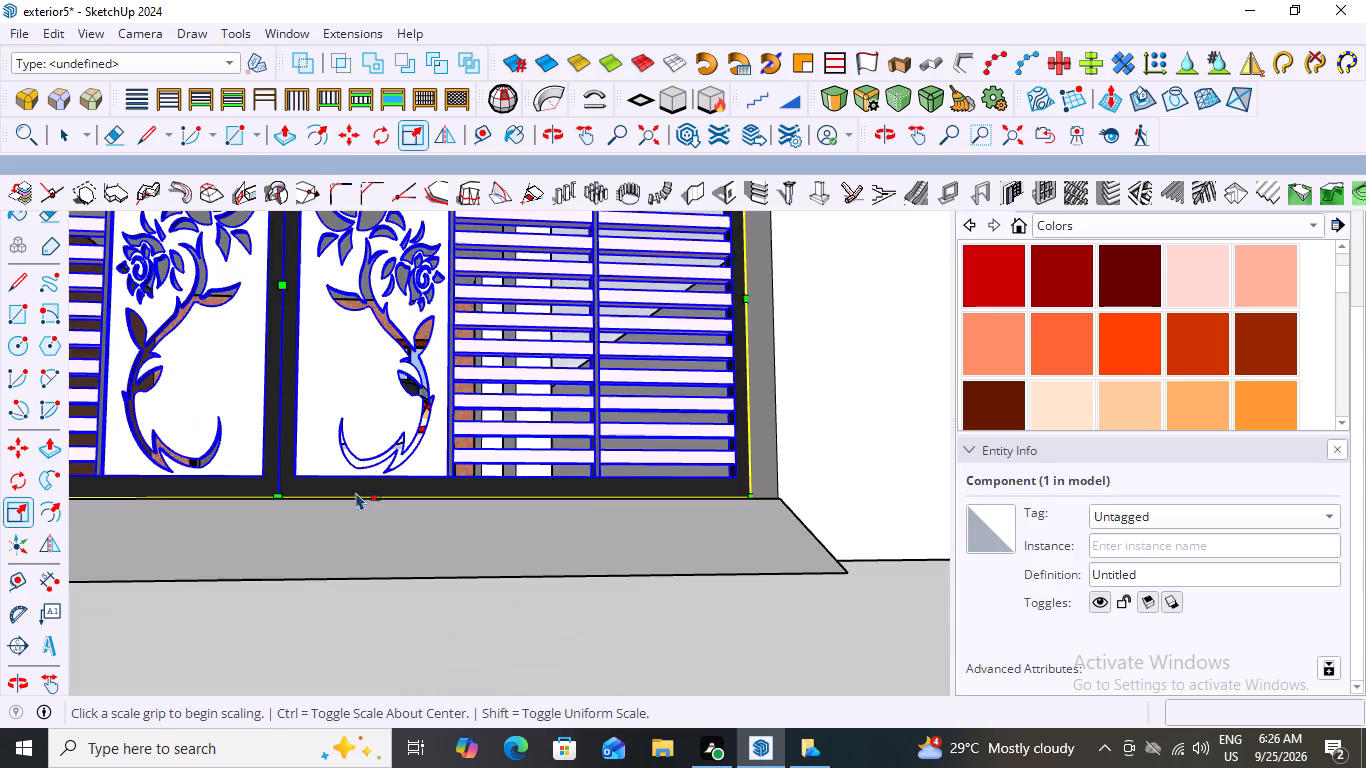
{"action": "scroll", "coordinate": [356, 492], "scroll_direction": "down", "scroll_amount": 4}
{"action": "middle_click_drag", "start_coordinate": [352, 520], "coordinate": [347, 491]}
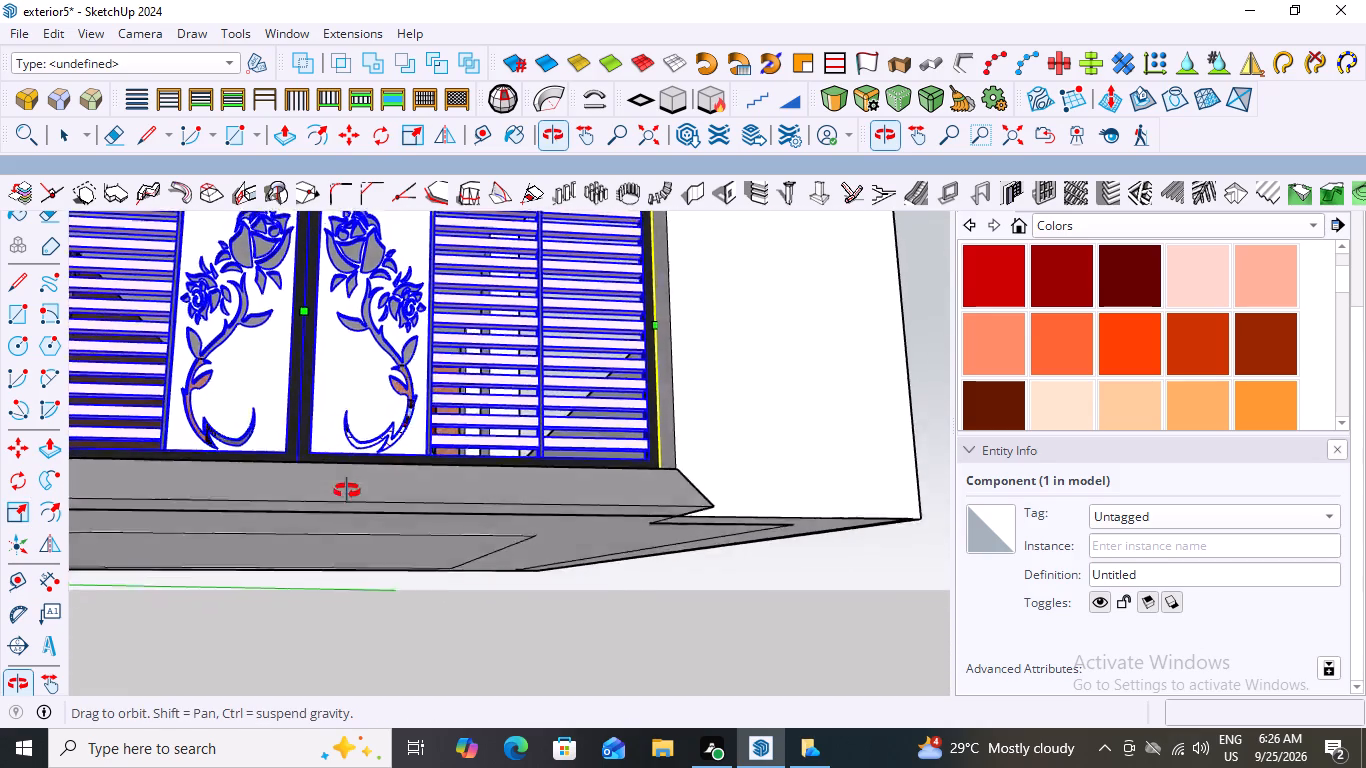
{"action": "middle_click_drag", "start_coordinate": [347, 491], "coordinate": [326, 504]}
Scale the gate component downward along the blue axis by about 1.04 to the ramp's top edge level, and deselect it.
{"action": "scroll", "coordinate": [297, 488], "scroll_direction": "up", "scroll_amount": 19}
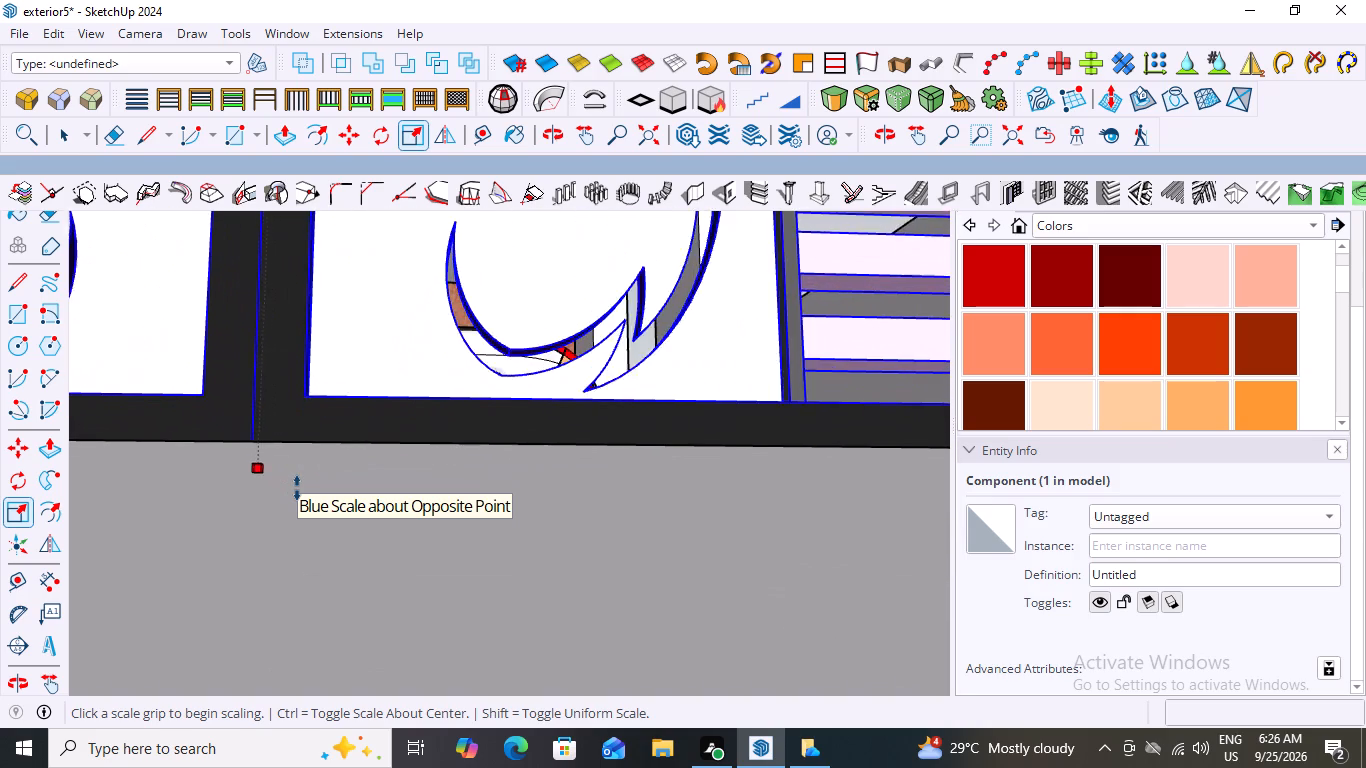
{"action": "middle_click_drag", "start_coordinate": [362, 458], "coordinate": [153, 498]}
{"action": "scroll", "coordinate": [318, 455], "scroll_direction": "down", "scroll_amount": 2}
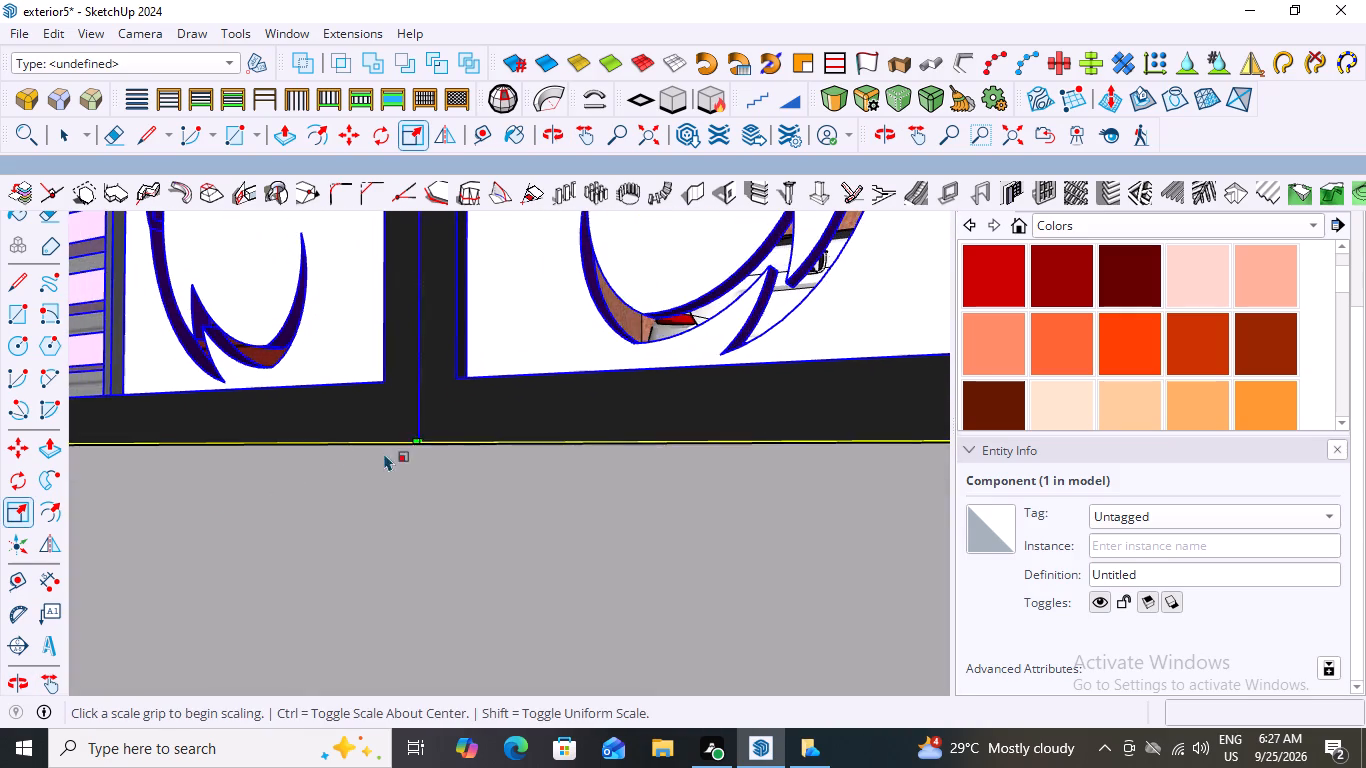
{"action": "middle_click_drag", "start_coordinate": [437, 450], "coordinate": [377, 527]}
{"action": "scroll", "coordinate": [524, 408], "scroll_direction": "up", "scroll_amount": 3}
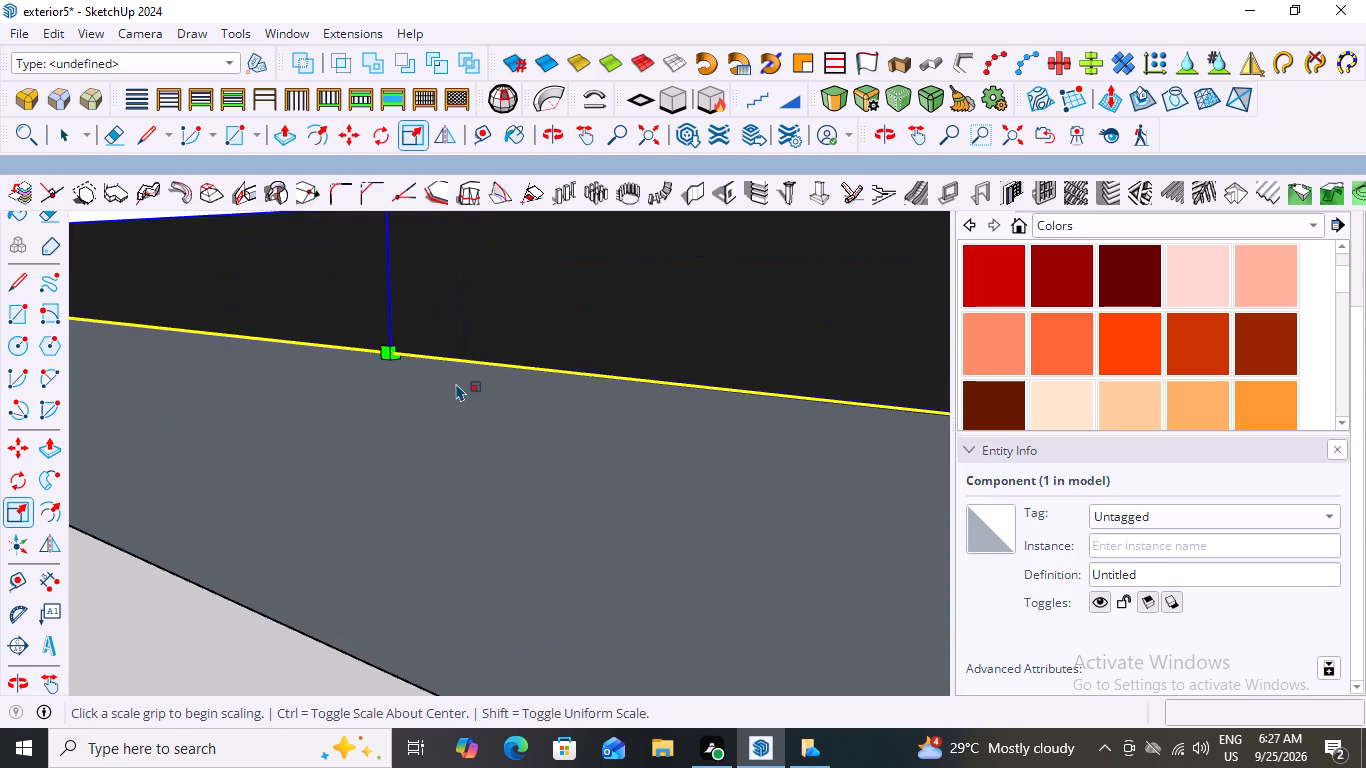
{"action": "middle_click_drag", "start_coordinate": [457, 379], "coordinate": [426, 373]}
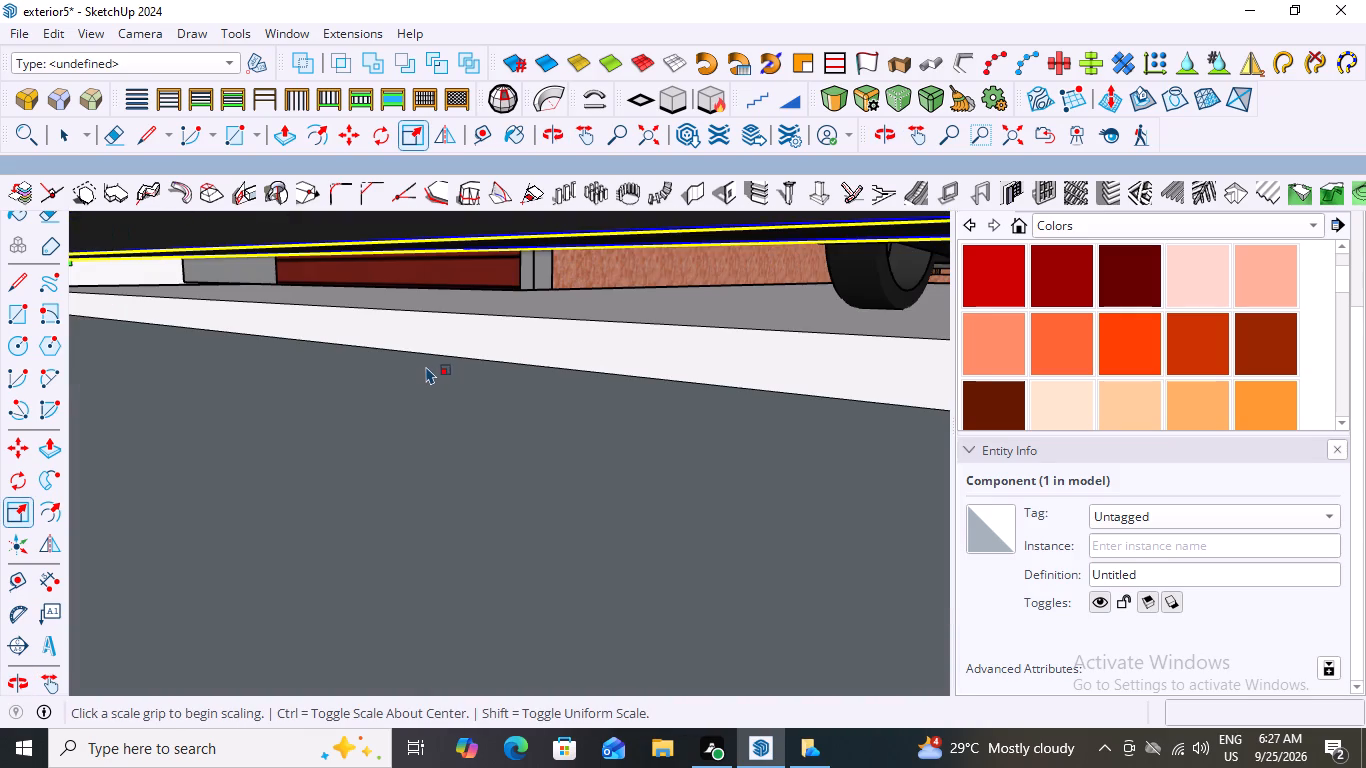
{"action": "scroll", "coordinate": [323, 379], "scroll_direction": "down", "scroll_amount": 1}
{"action": "scroll", "coordinate": [307, 371], "scroll_direction": "up", "scroll_amount": 1}
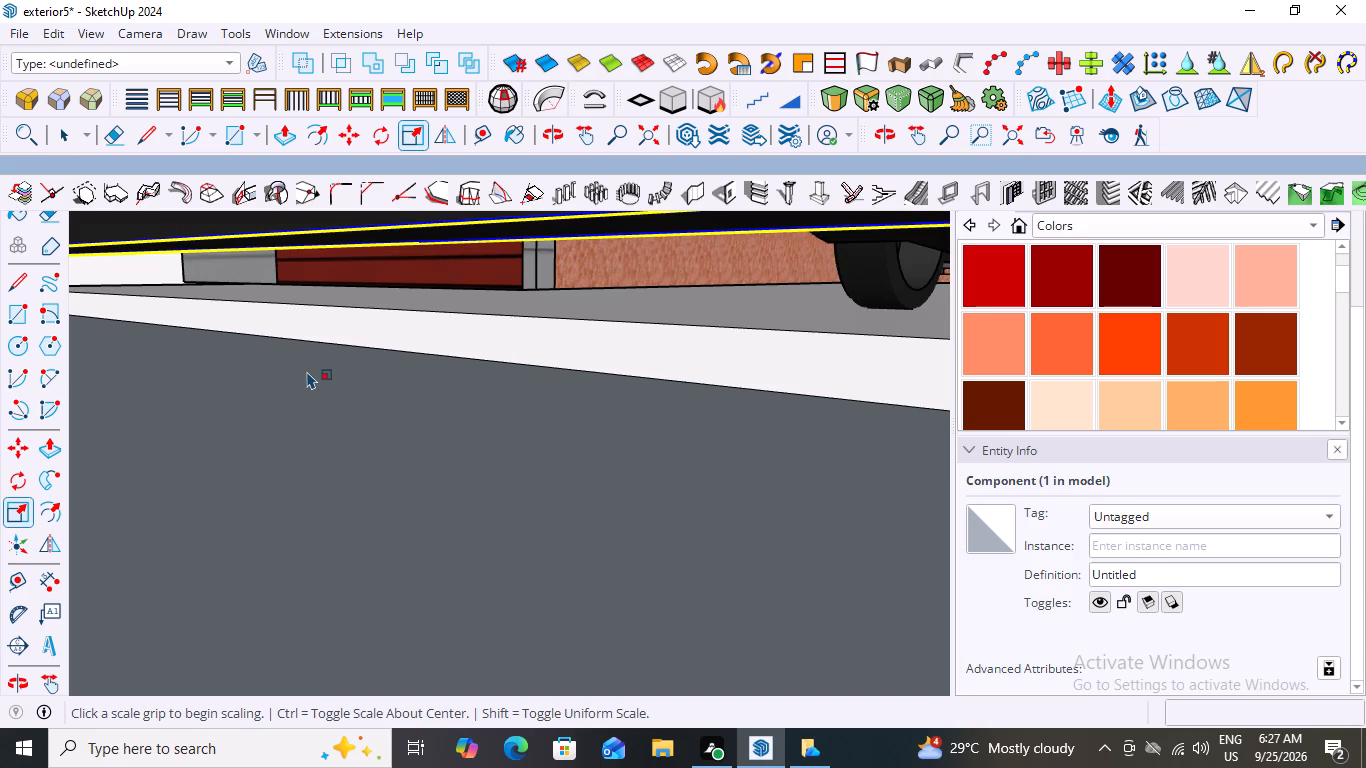
{"action": "scroll", "coordinate": [502, 308], "scroll_direction": "down", "scroll_amount": 1}
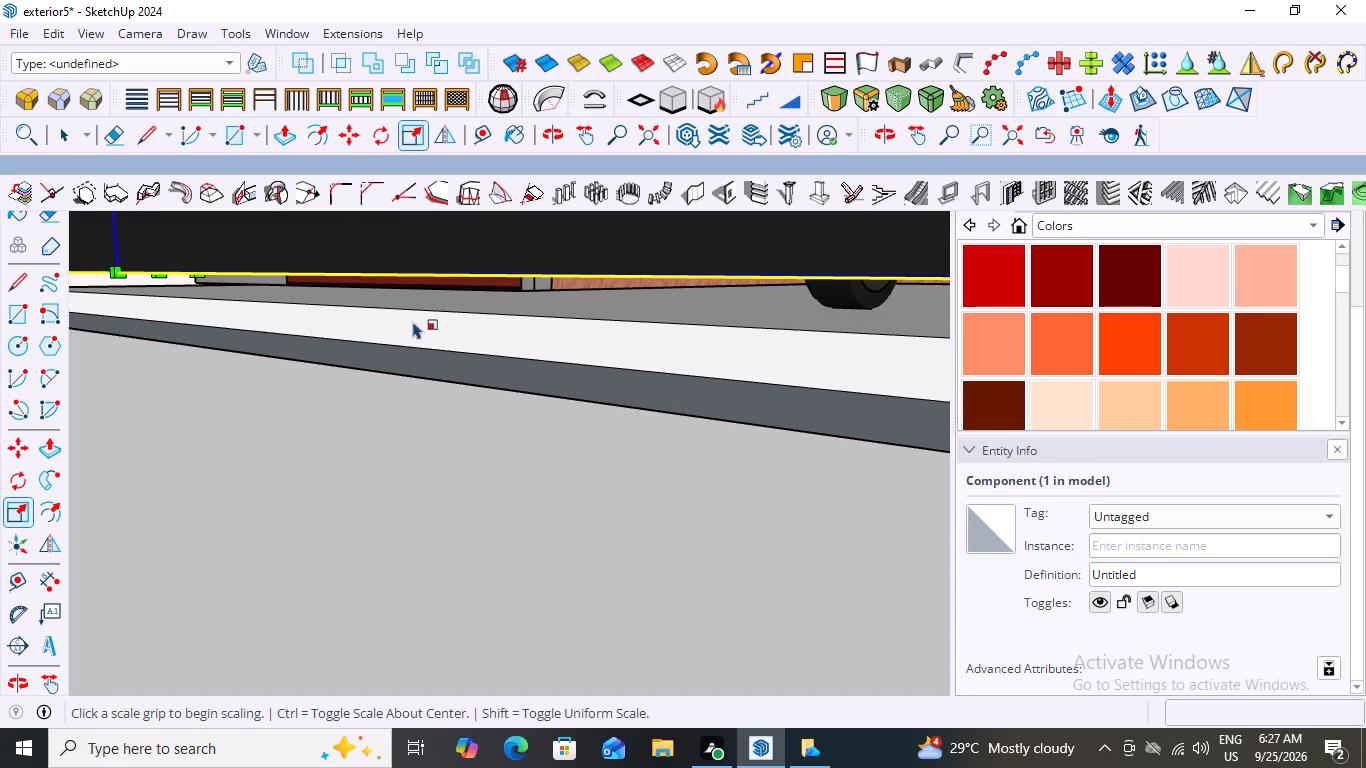
{"action": "left_click_drag", "start_coordinate": [159, 279], "coordinate": [160, 291]}
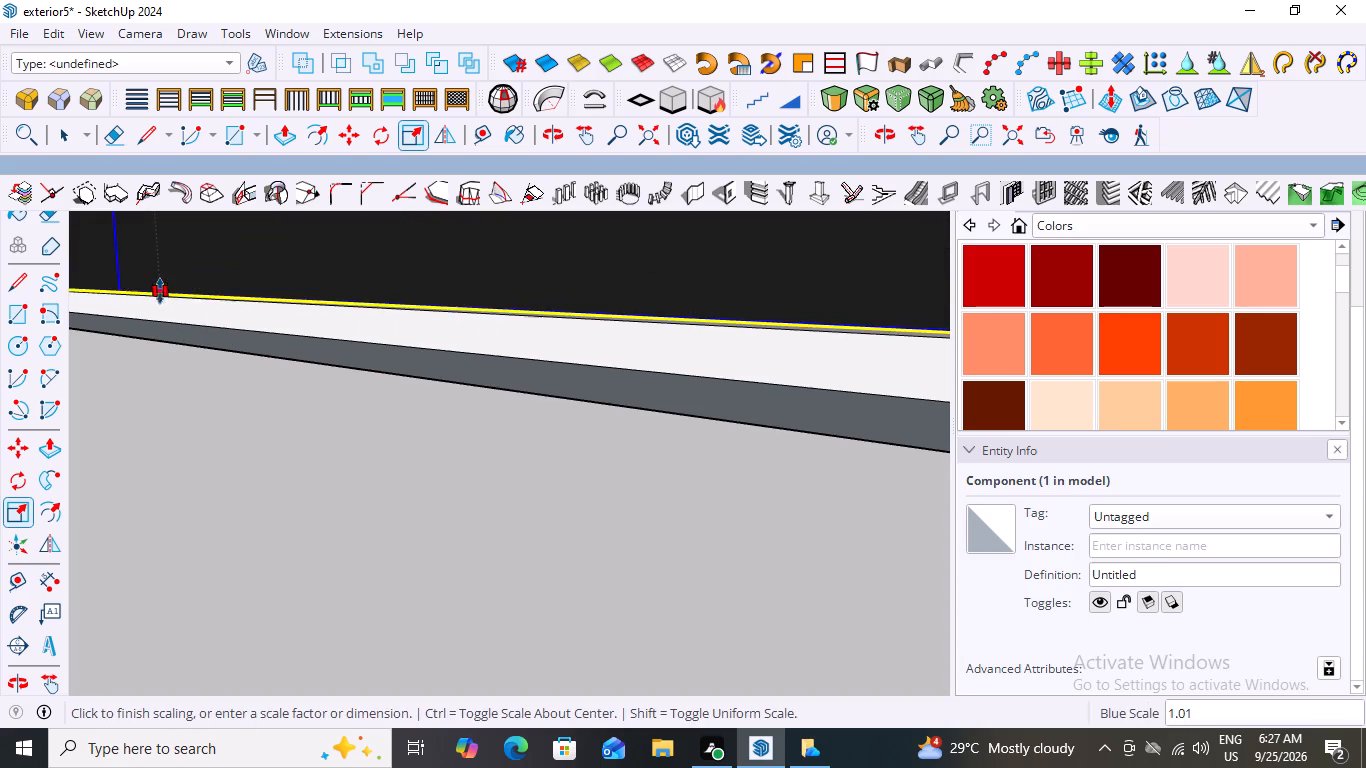
{"action": "left_click_drag", "start_coordinate": [160, 291], "coordinate": [163, 335]}
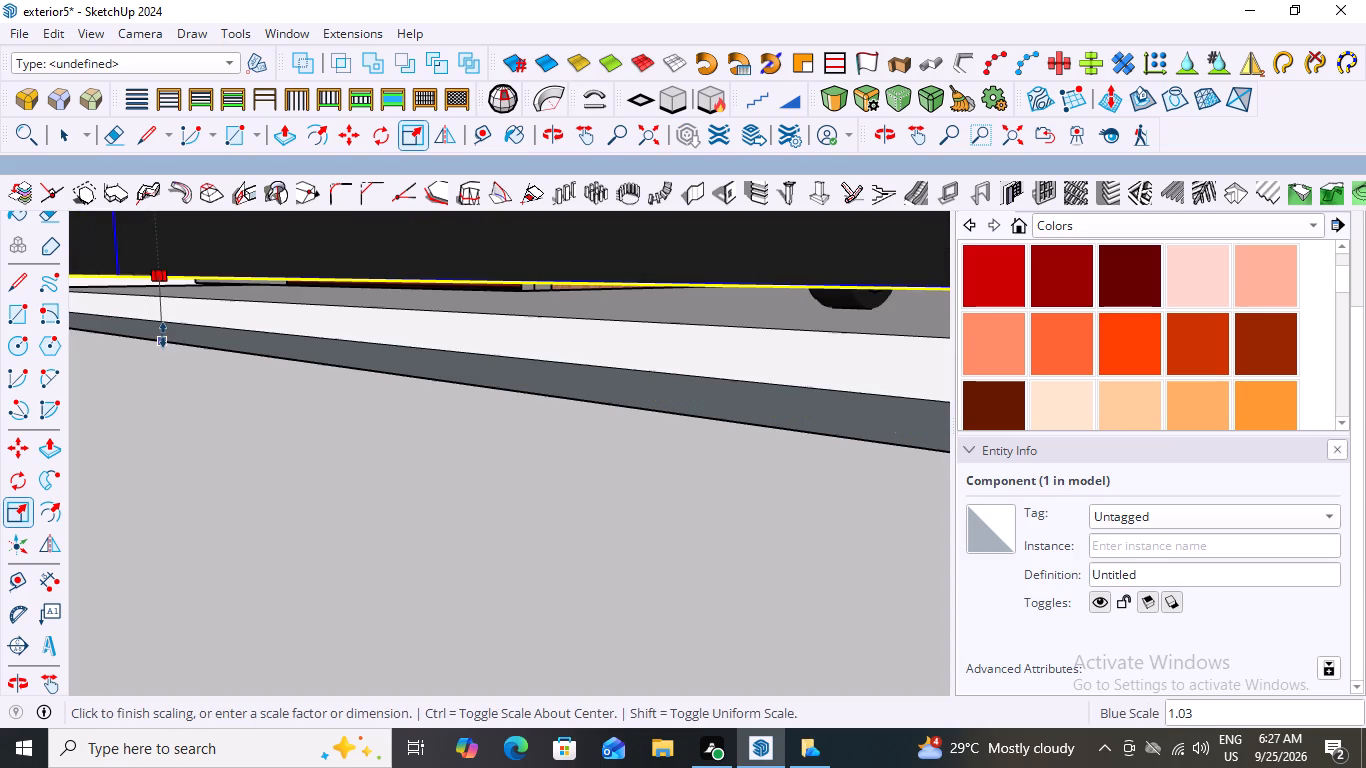
{"action": "left_click_drag", "start_coordinate": [163, 335], "coordinate": [165, 354]}
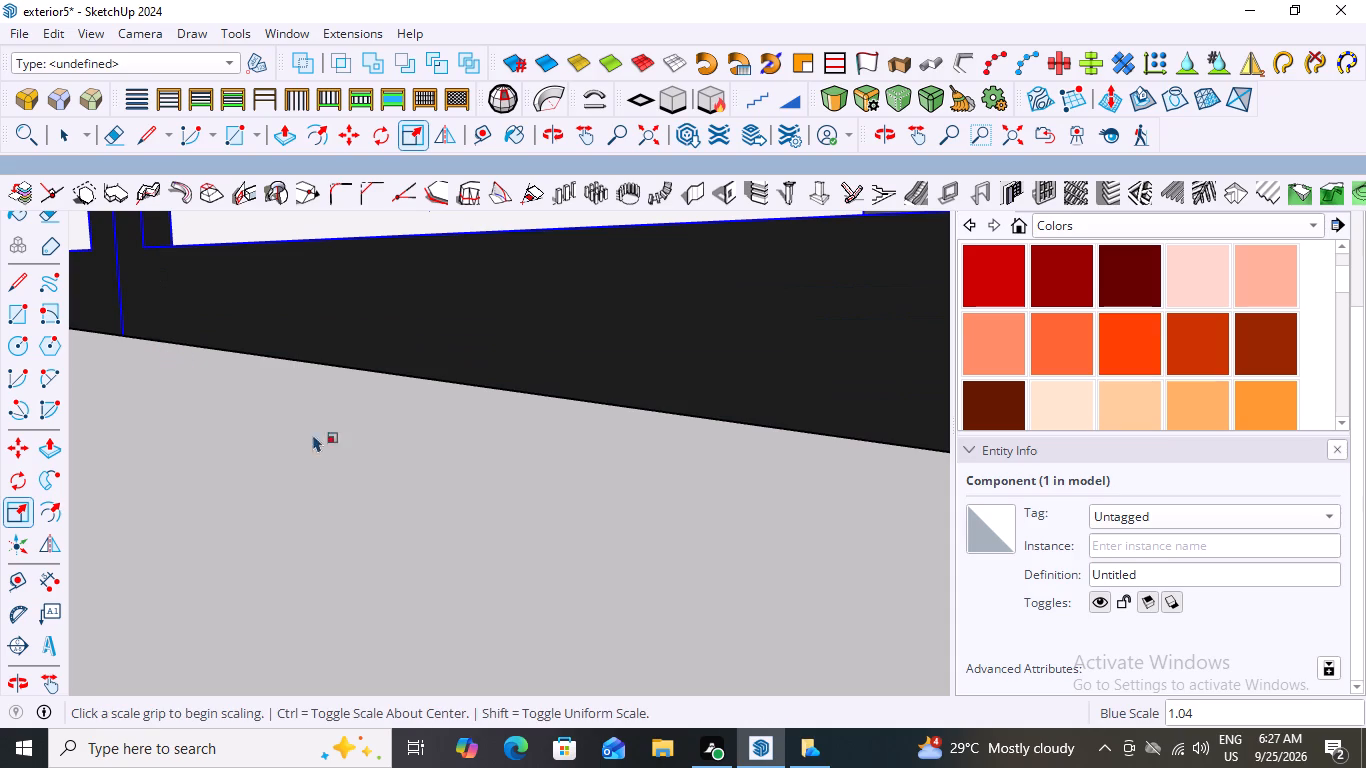
{"action": "scroll", "coordinate": [412, 448], "scroll_direction": "down", "scroll_amount": 20}
{"action": "scroll", "coordinate": [412, 448], "scroll_direction": "down", "scroll_amount": 6}
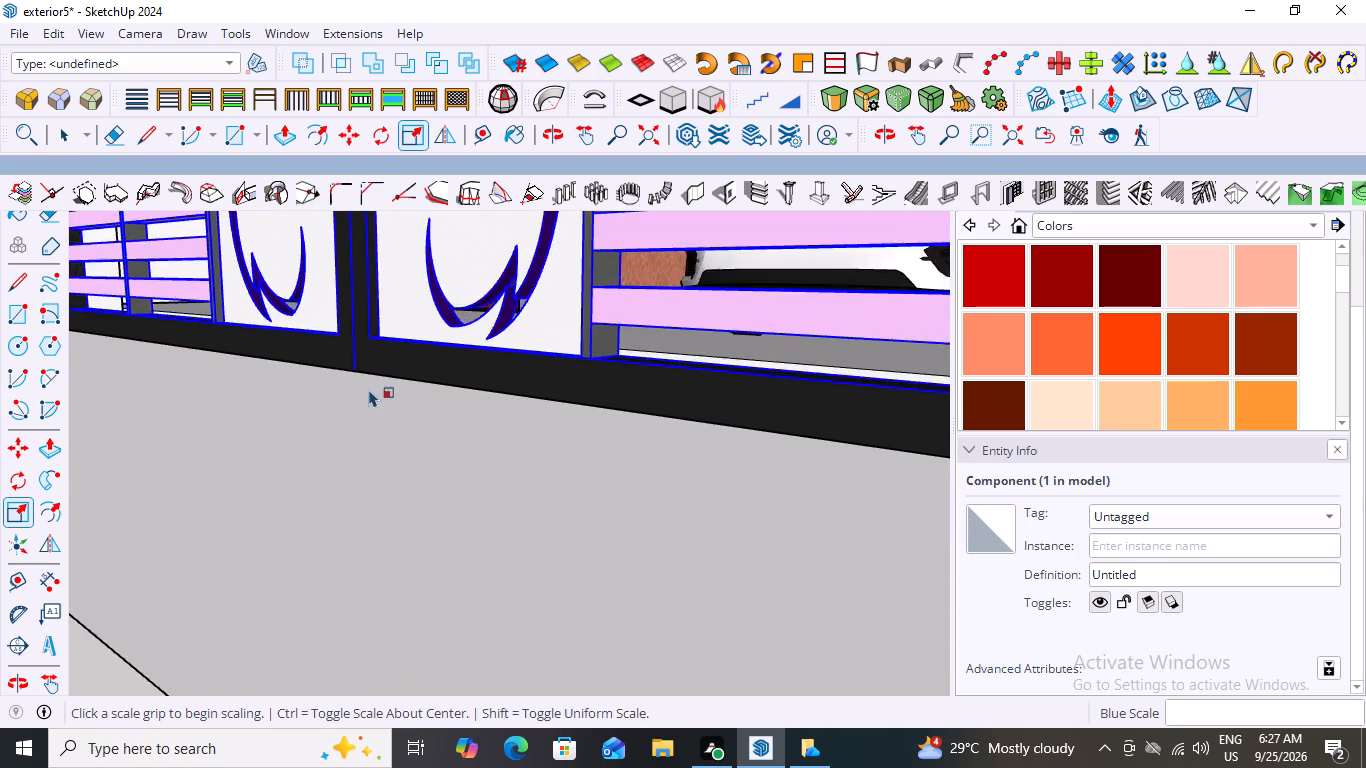
{"action": "scroll", "coordinate": [369, 389], "scroll_direction": "down", "scroll_amount": 15}
{"action": "key", "text": "space"}
{"action": "double_click", "coordinate": [437, 510]}
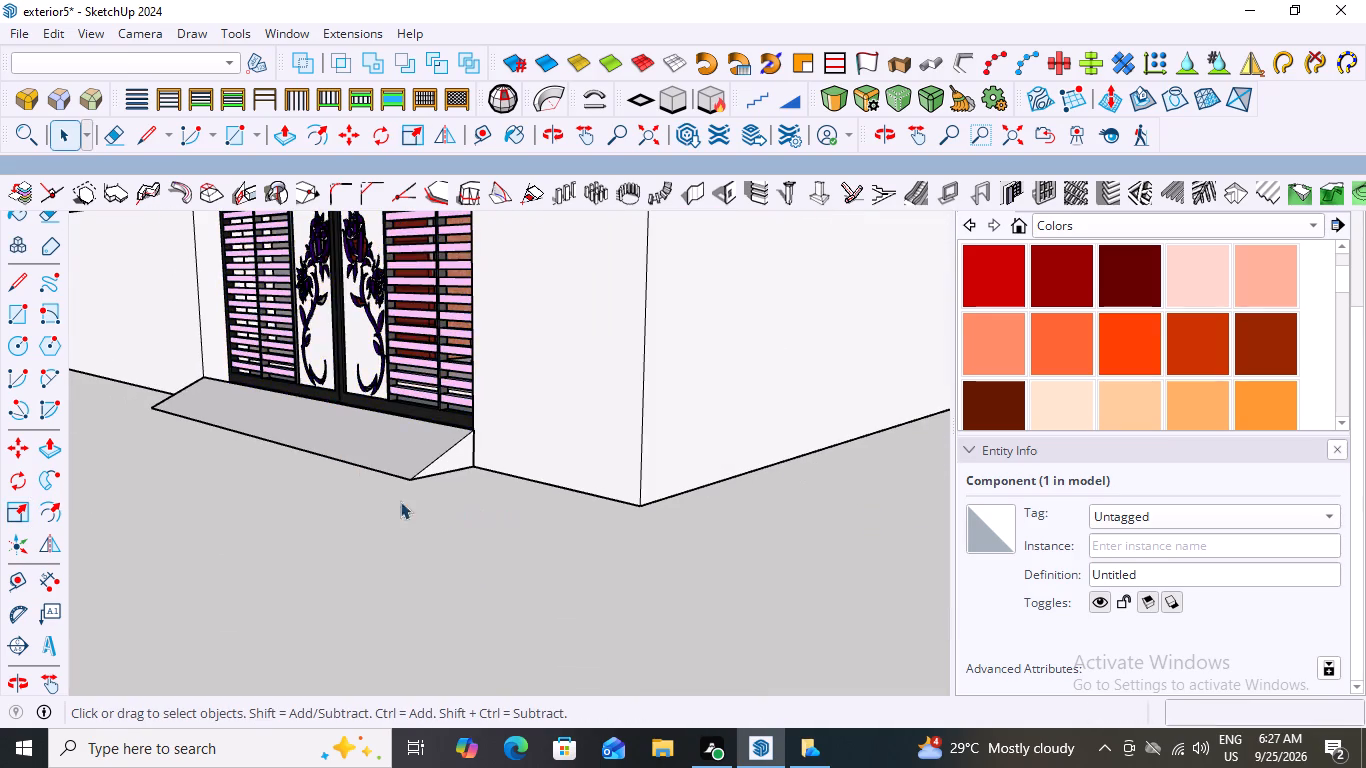
Scale the ramp group along the green axis by about 1.49 so its top edge reaches back to the gate's bottom frame.
{"action": "middle_click_drag", "start_coordinate": [351, 485], "coordinate": [689, 556]}
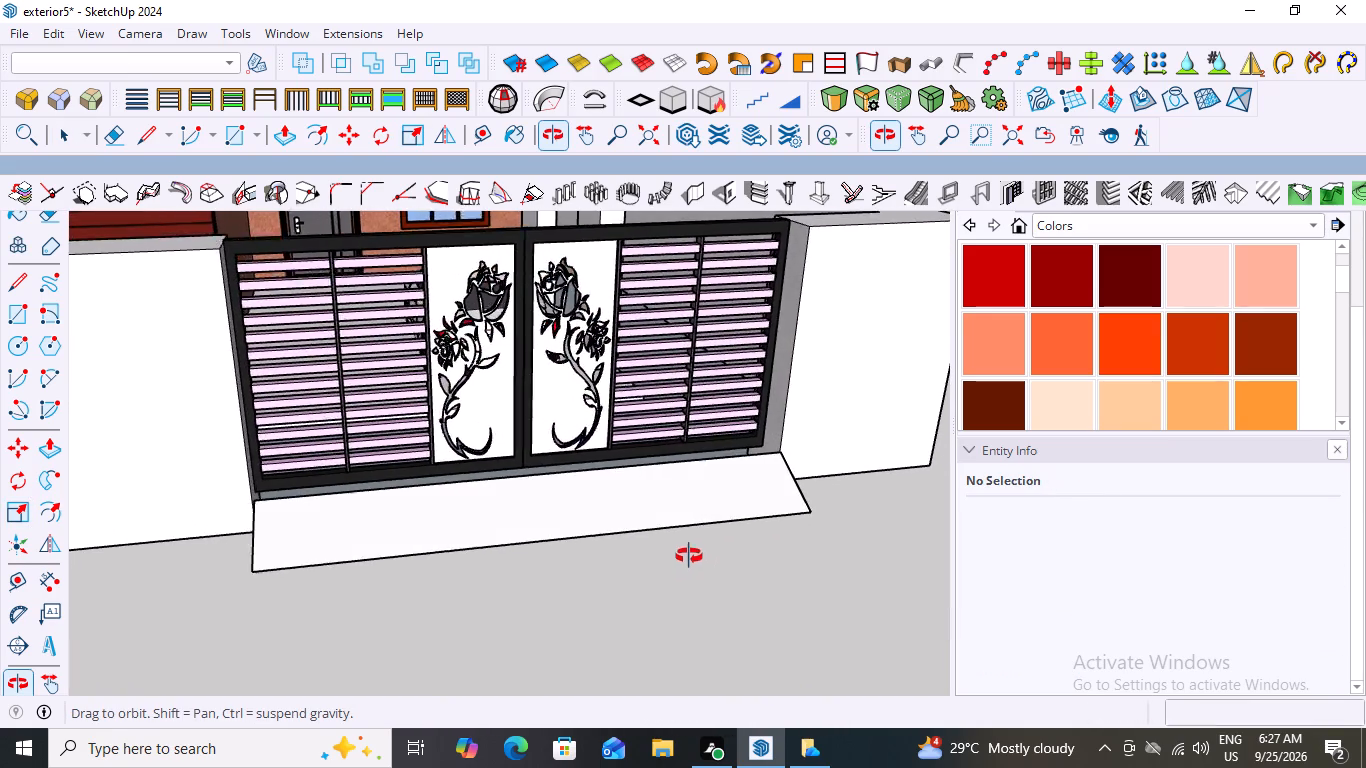
{"action": "middle_click_drag", "start_coordinate": [689, 556], "coordinate": [651, 514]}
{"action": "middle_click_drag", "start_coordinate": [651, 514], "coordinate": [652, 610]}
{"action": "scroll", "coordinate": [763, 479], "scroll_direction": "up", "scroll_amount": 7}
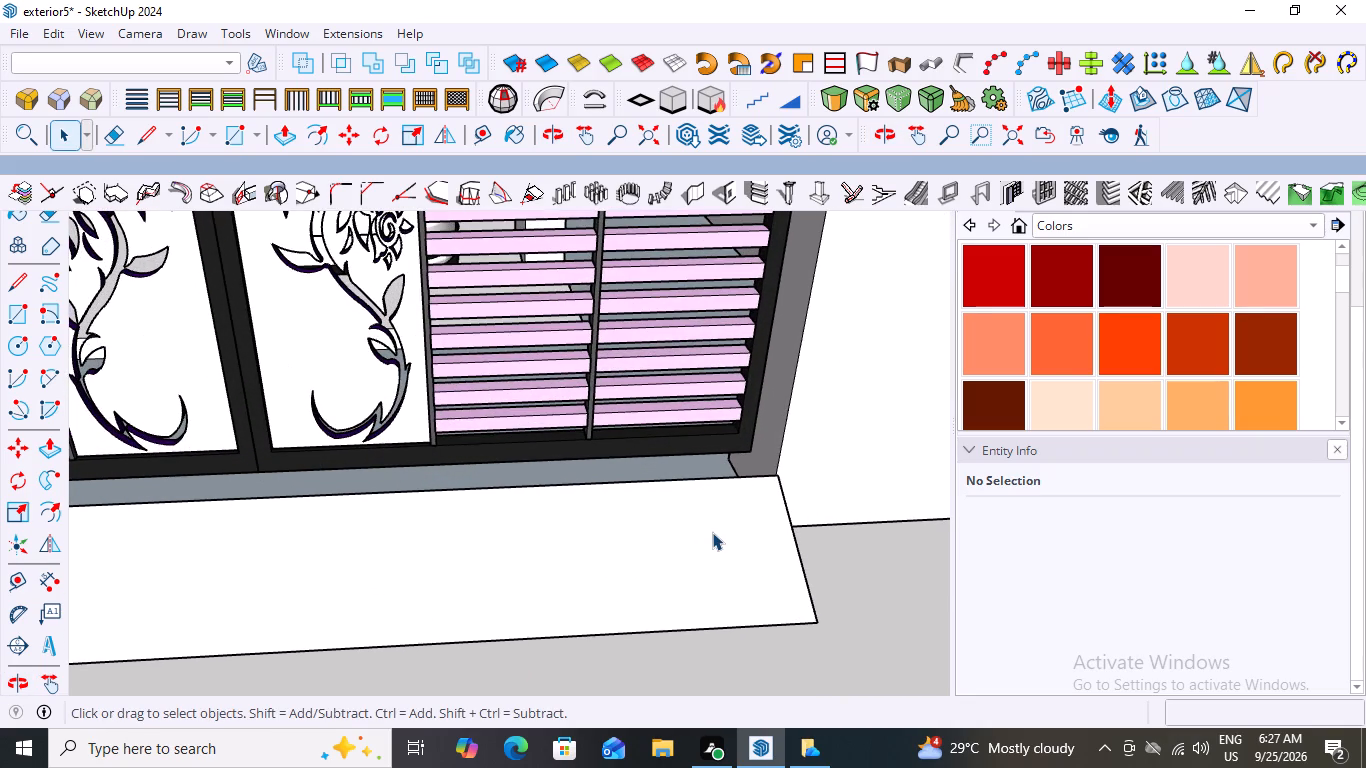
{"action": "left_click", "coordinate": [712, 532]}
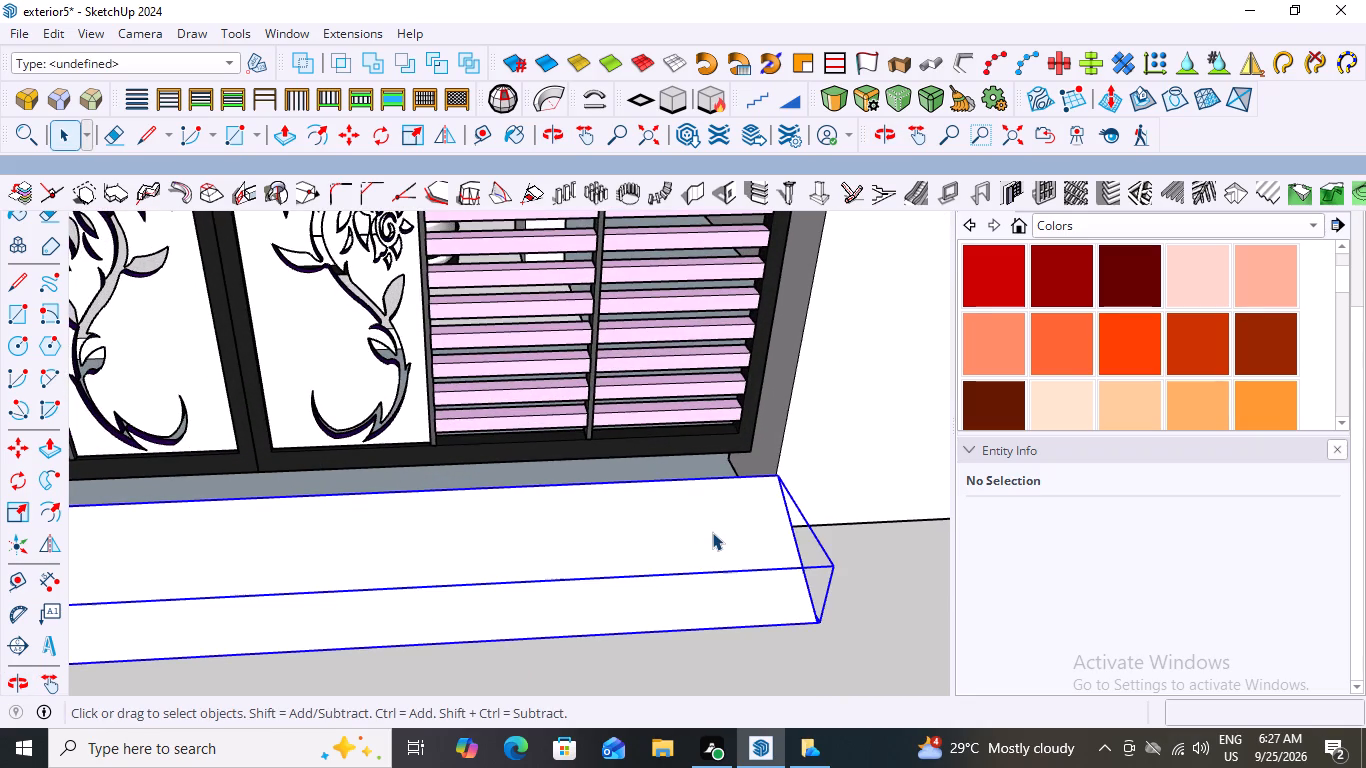
{"action": "scroll", "coordinate": [712, 532], "scroll_direction": "down", "scroll_amount": 11}
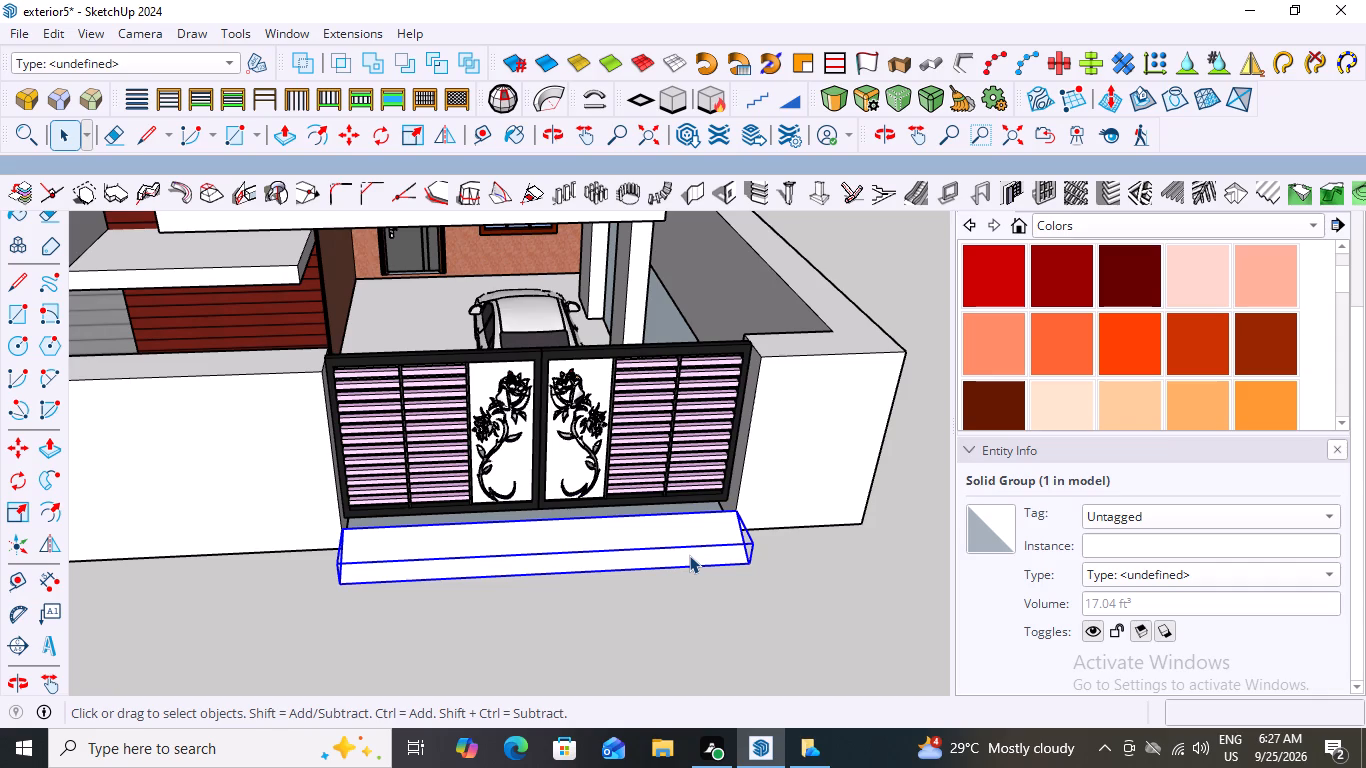
{"action": "key", "text": "s"}
{"action": "middle_click_drag", "start_coordinate": [646, 529], "coordinate": [447, 693]}
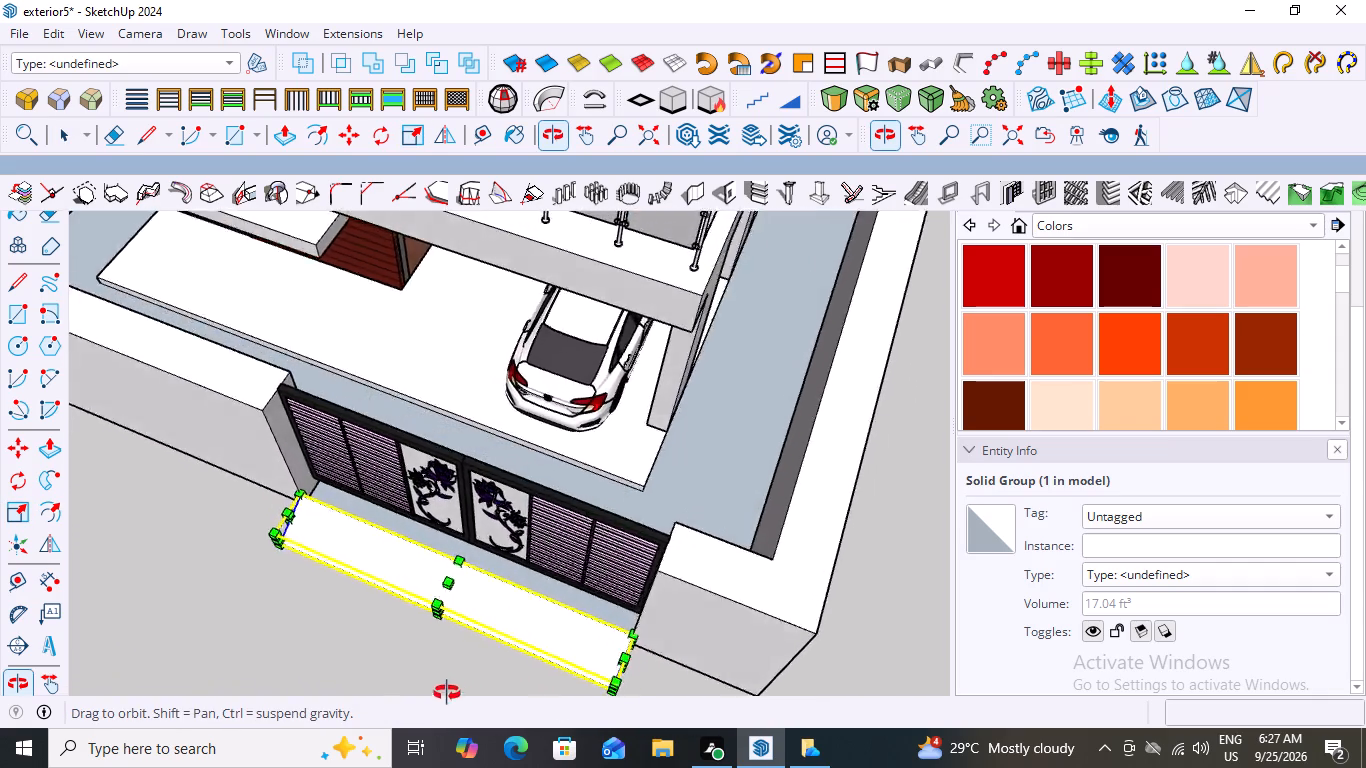
{"action": "middle_click_drag", "start_coordinate": [447, 693], "coordinate": [205, 579]}
{"action": "middle_click_drag", "start_coordinate": [379, 481], "coordinate": [300, 509]}
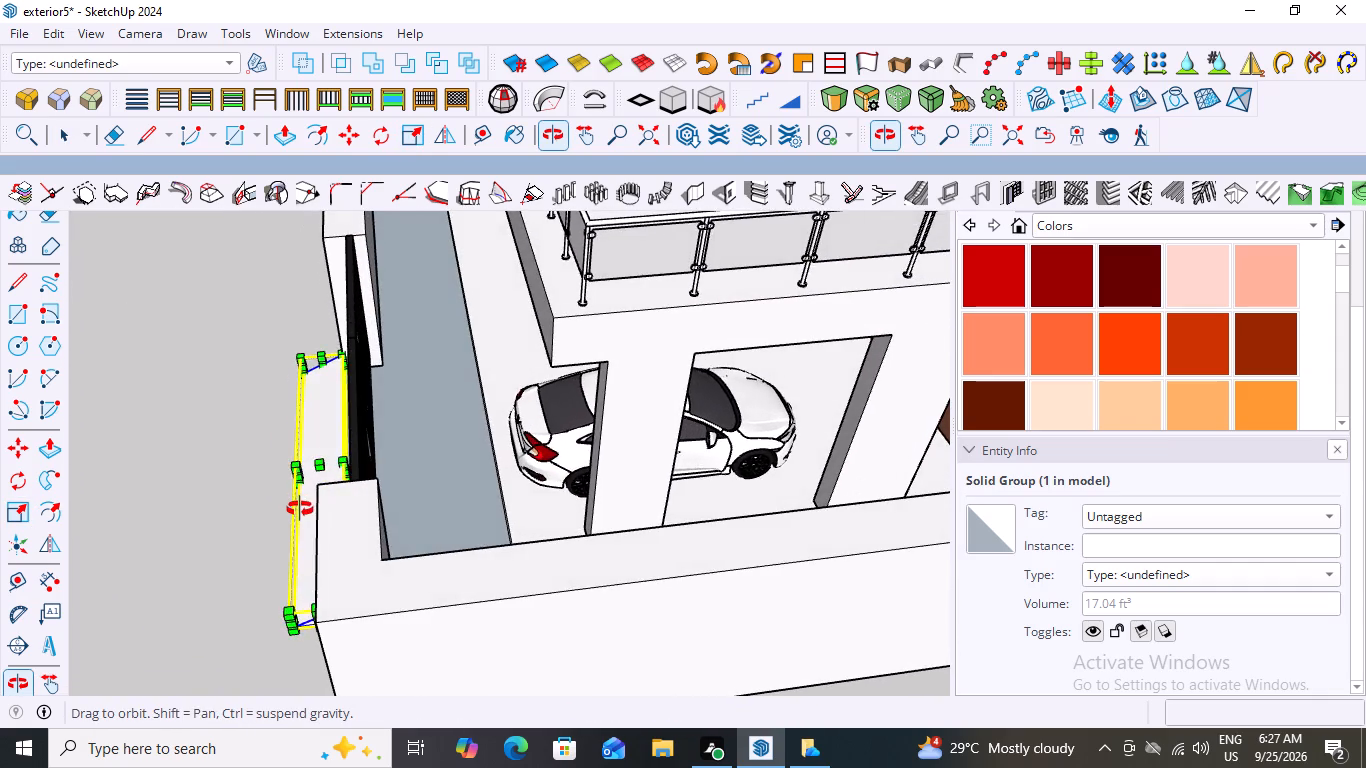
{"action": "middle_click_drag", "start_coordinate": [300, 509], "coordinate": [356, 530]}
{"action": "scroll", "coordinate": [404, 505], "scroll_direction": "up", "scroll_amount": 17}
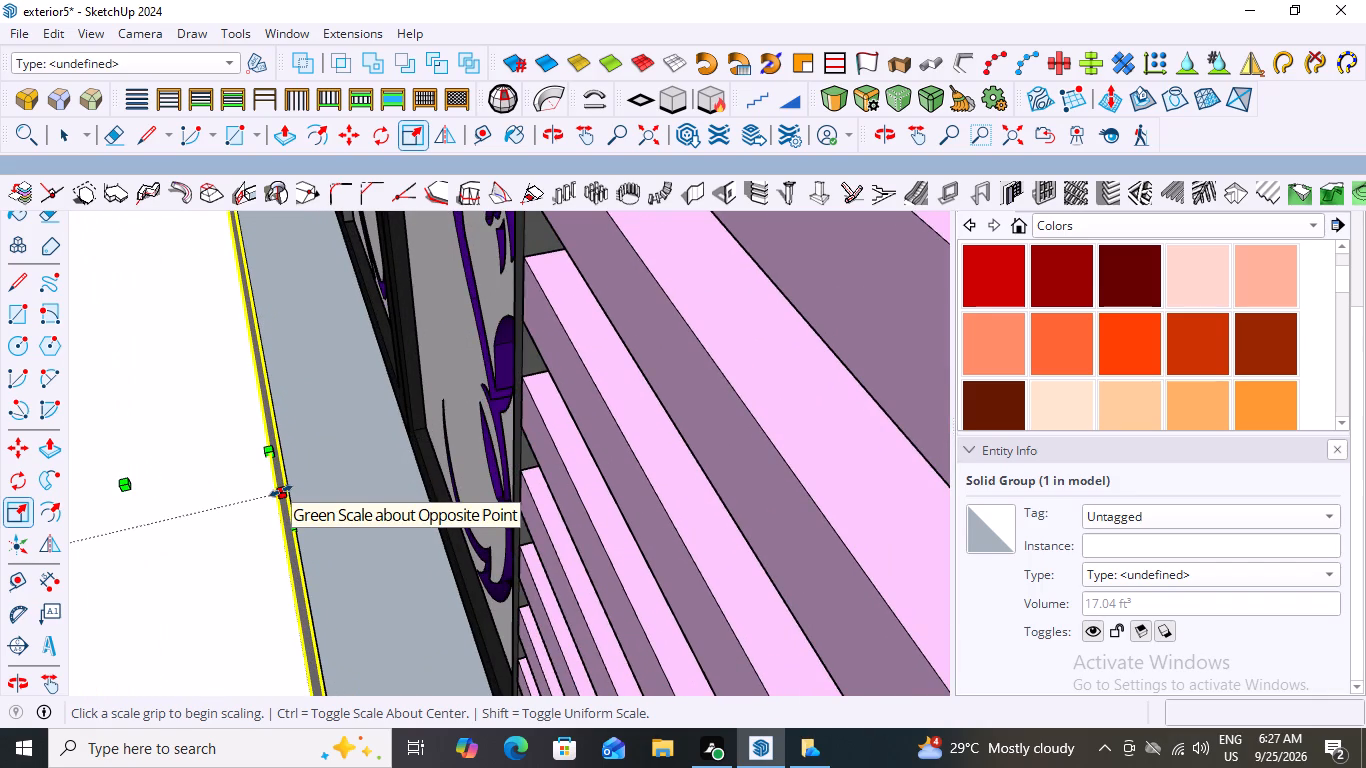
{"action": "left_click_drag", "start_coordinate": [281, 491], "coordinate": [399, 473]}
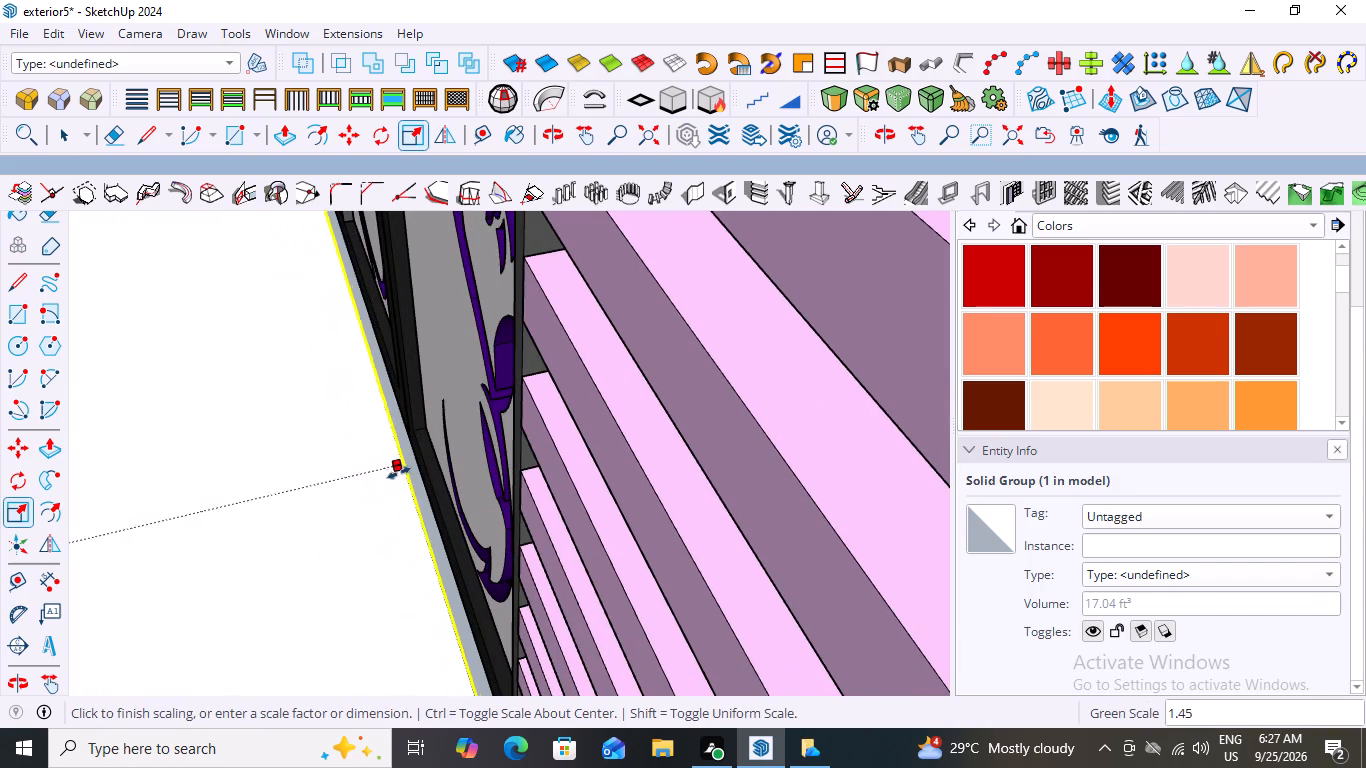
{"action": "left_click_drag", "start_coordinate": [399, 473], "coordinate": [409, 473]}
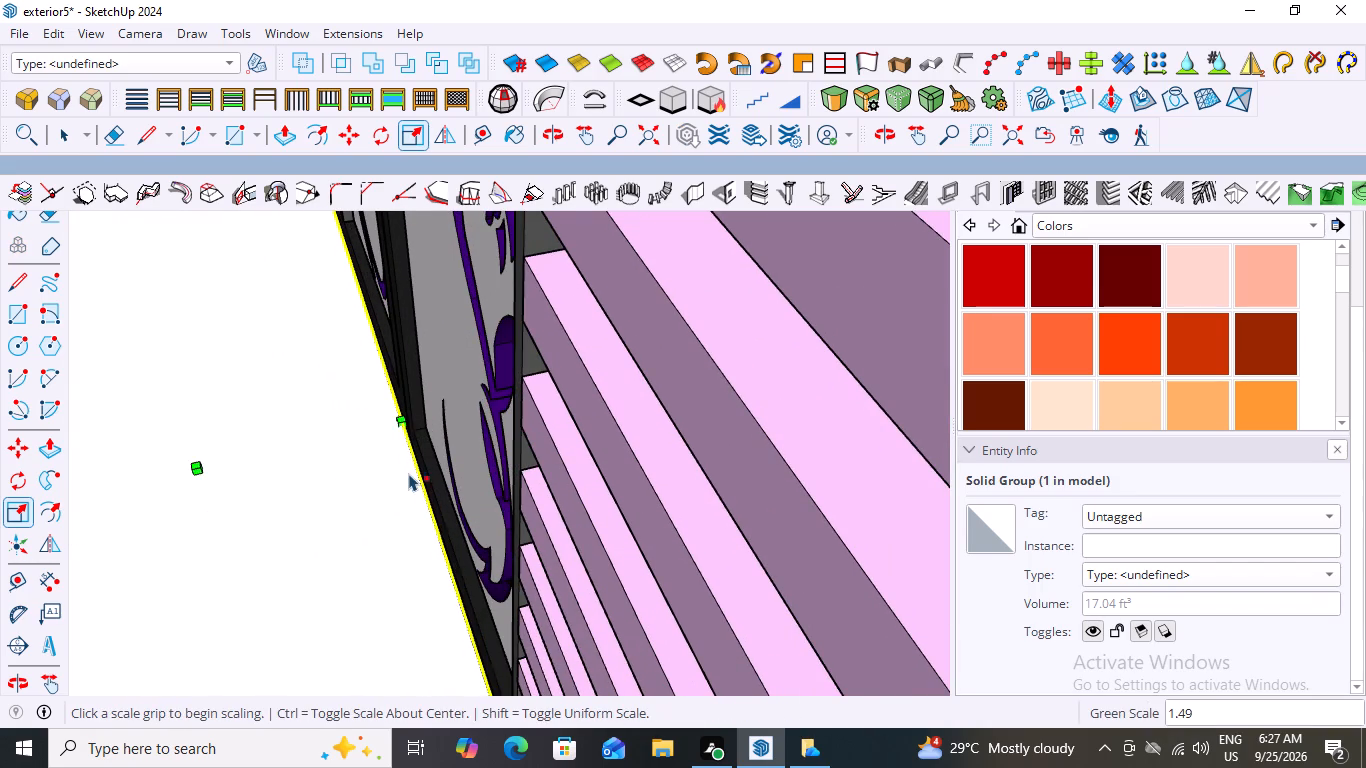
Examine the widened ramp against the gate's bottom frame and both boundary wall ends from the front and the sides.
{"action": "scroll", "coordinate": [409, 473], "scroll_direction": "down", "scroll_amount": 12}
{"action": "scroll", "coordinate": [197, 545], "scroll_direction": "down", "scroll_amount": 2}
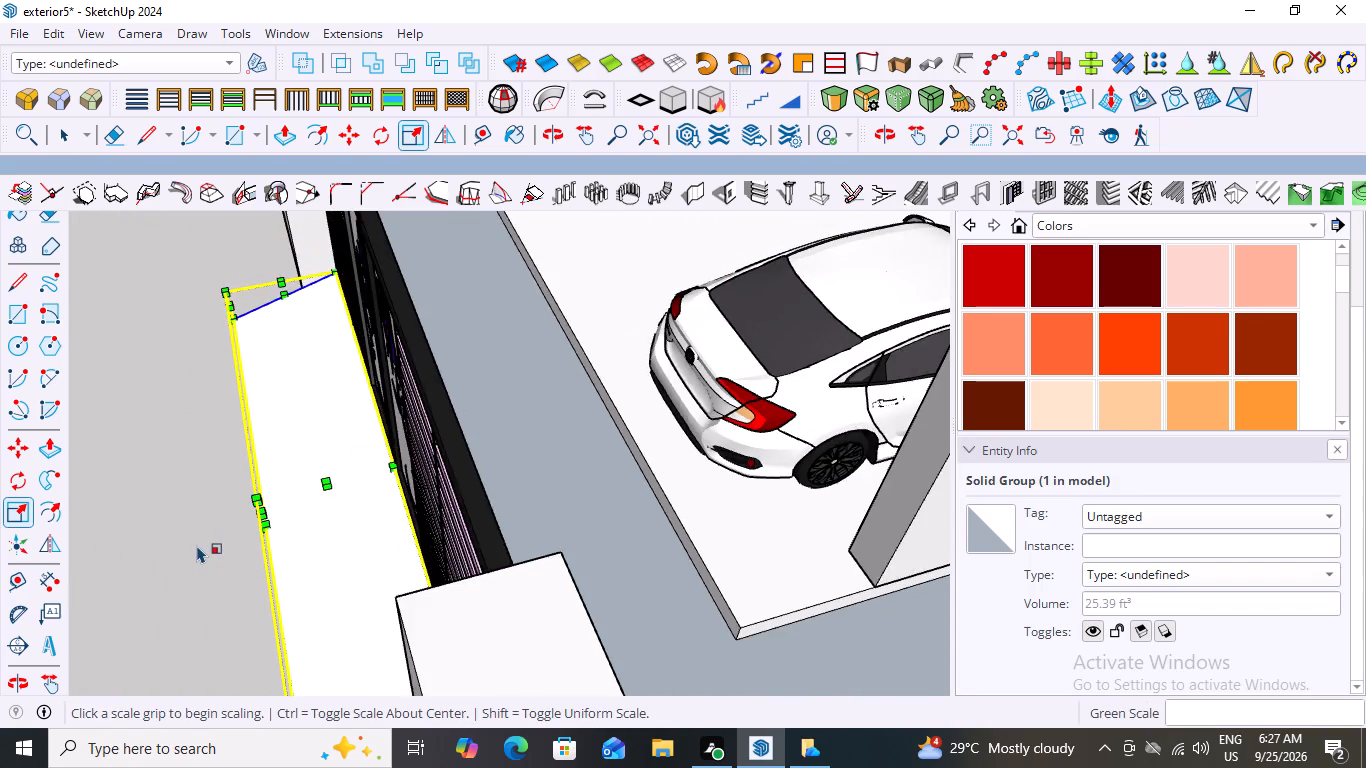
{"action": "scroll", "coordinate": [197, 545], "scroll_direction": "down", "scroll_amount": 2}
{"action": "middle_click_drag", "start_coordinate": [160, 569], "coordinate": [627, 395]}
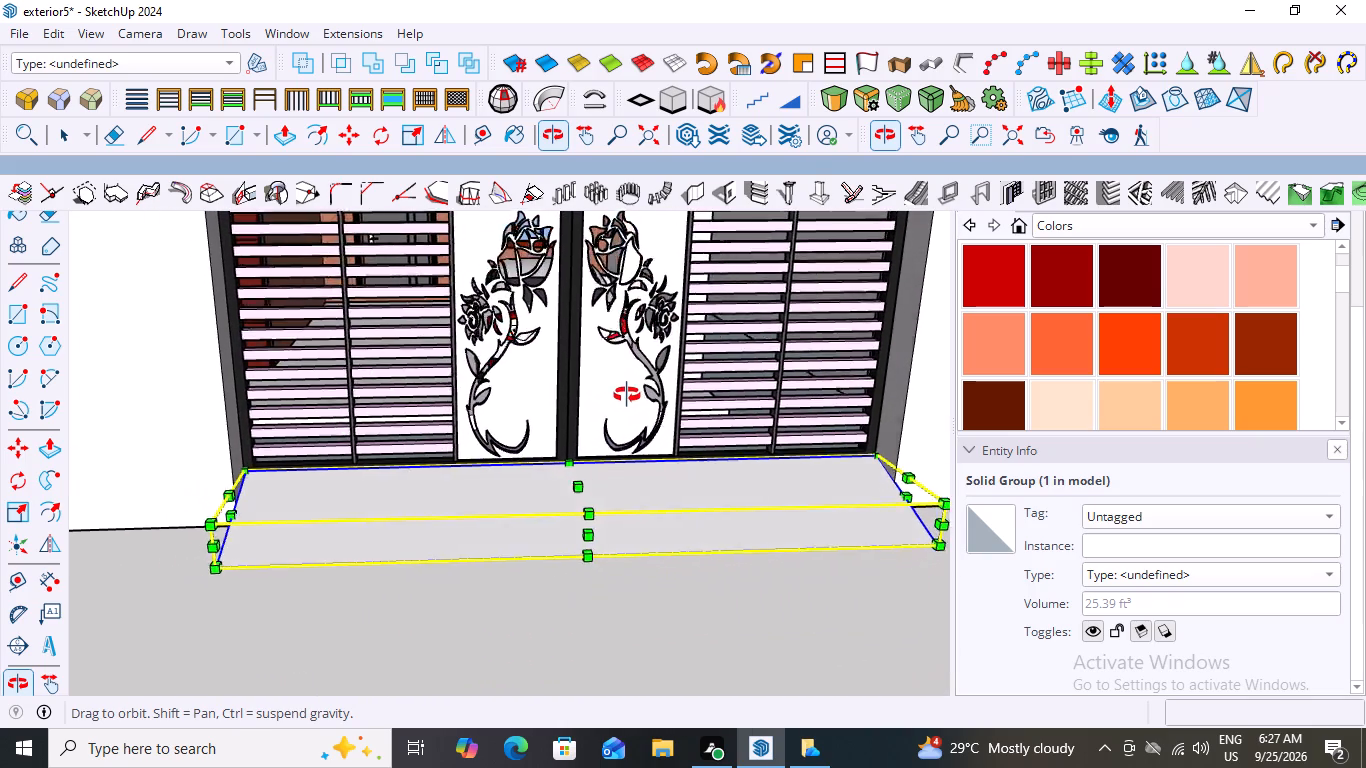
{"action": "middle_click_drag", "start_coordinate": [627, 395], "coordinate": [639, 405]}
{"action": "scroll", "coordinate": [565, 550], "scroll_direction": "down", "scroll_amount": 2}
{"action": "middle_click_drag", "start_coordinate": [337, 603], "coordinate": [525, 575]}
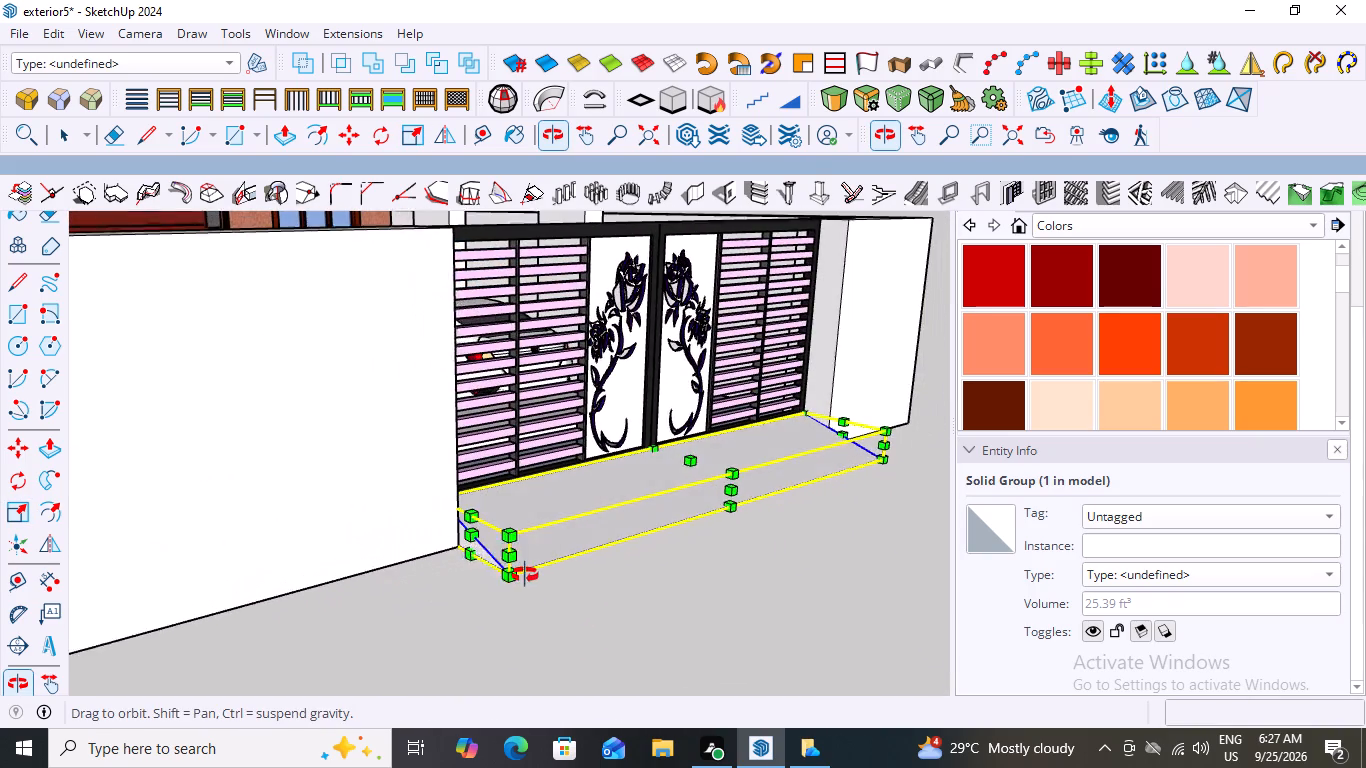
{"action": "middle_click_drag", "start_coordinate": [525, 575], "coordinate": [236, 555]}
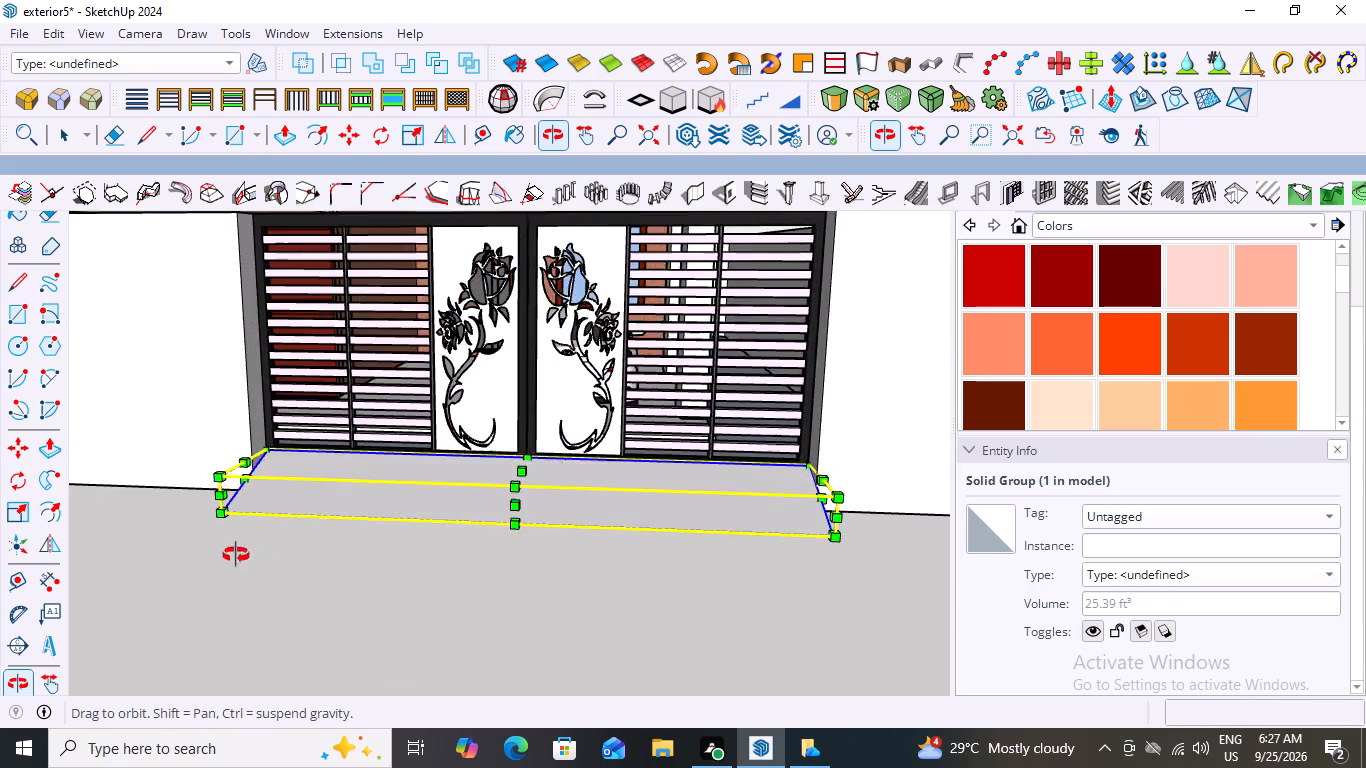
Deselect the ramp group and examine how its ends sit against the gate opening's two wall ends, close up at one side.
{"action": "middle_click_drag", "start_coordinate": [236, 555], "coordinate": [228, 553]}
{"action": "middle_click_drag", "start_coordinate": [739, 563], "coordinate": [523, 551]}
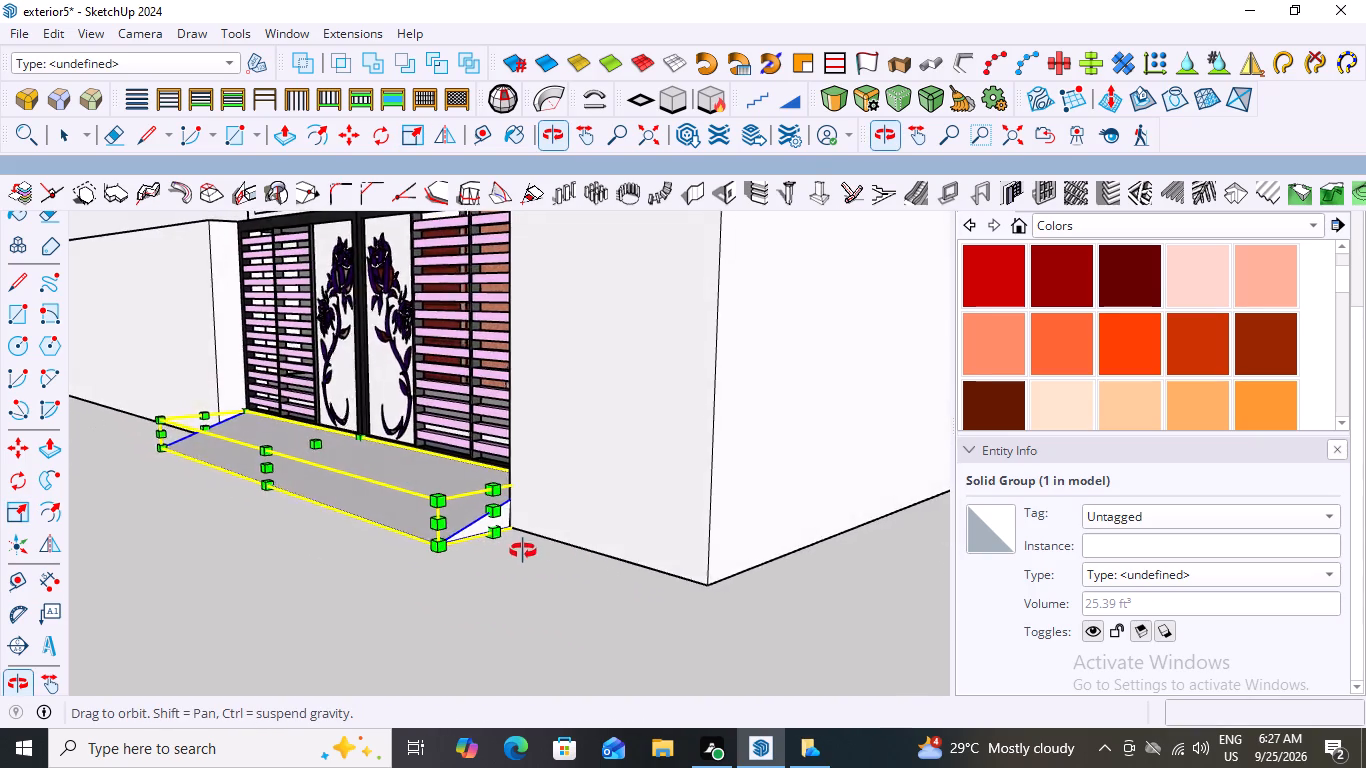
{"action": "middle_click_drag", "start_coordinate": [523, 551], "coordinate": [656, 566]}
{"action": "left_click", "coordinate": [514, 581]}
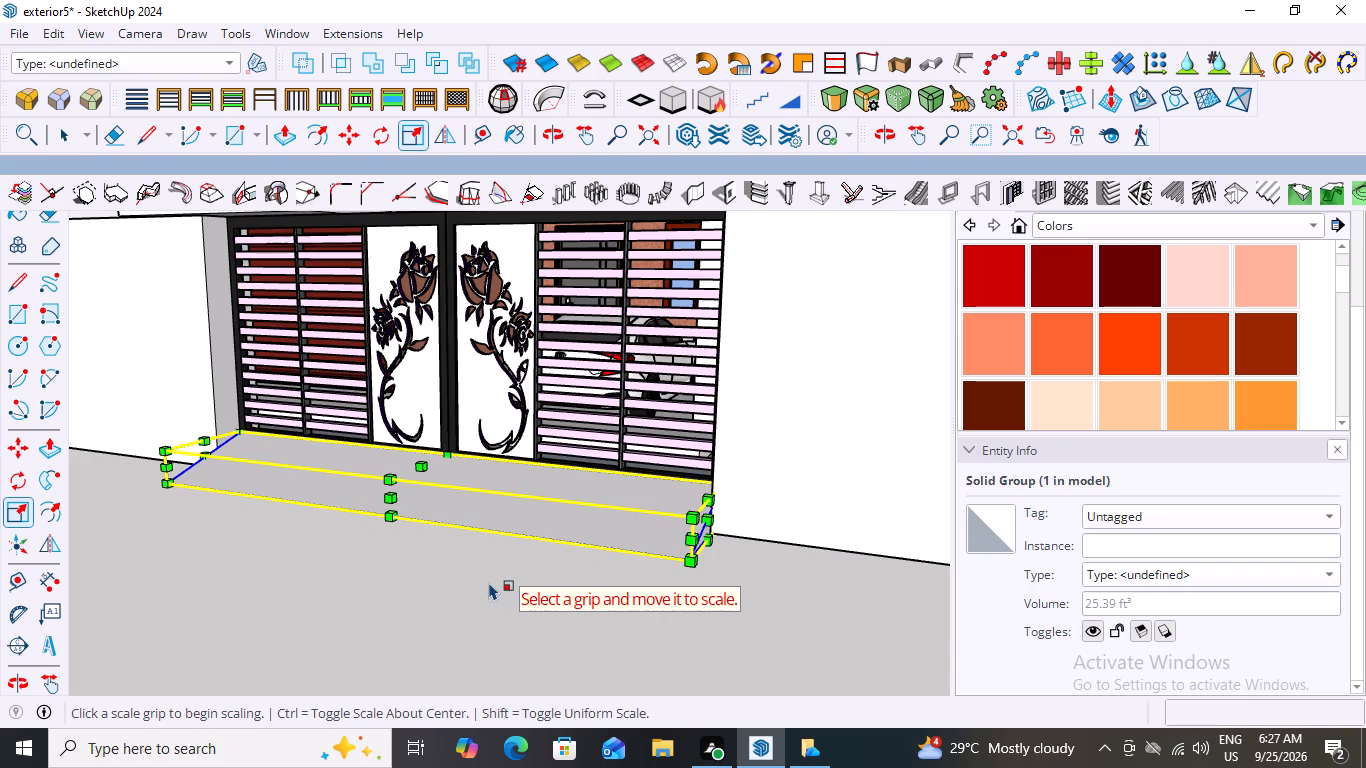
{"action": "key", "text": "space"}
{"action": "left_click", "coordinate": [459, 582]}
{"action": "middle_click_drag", "start_coordinate": [497, 568], "coordinate": [621, 599]}
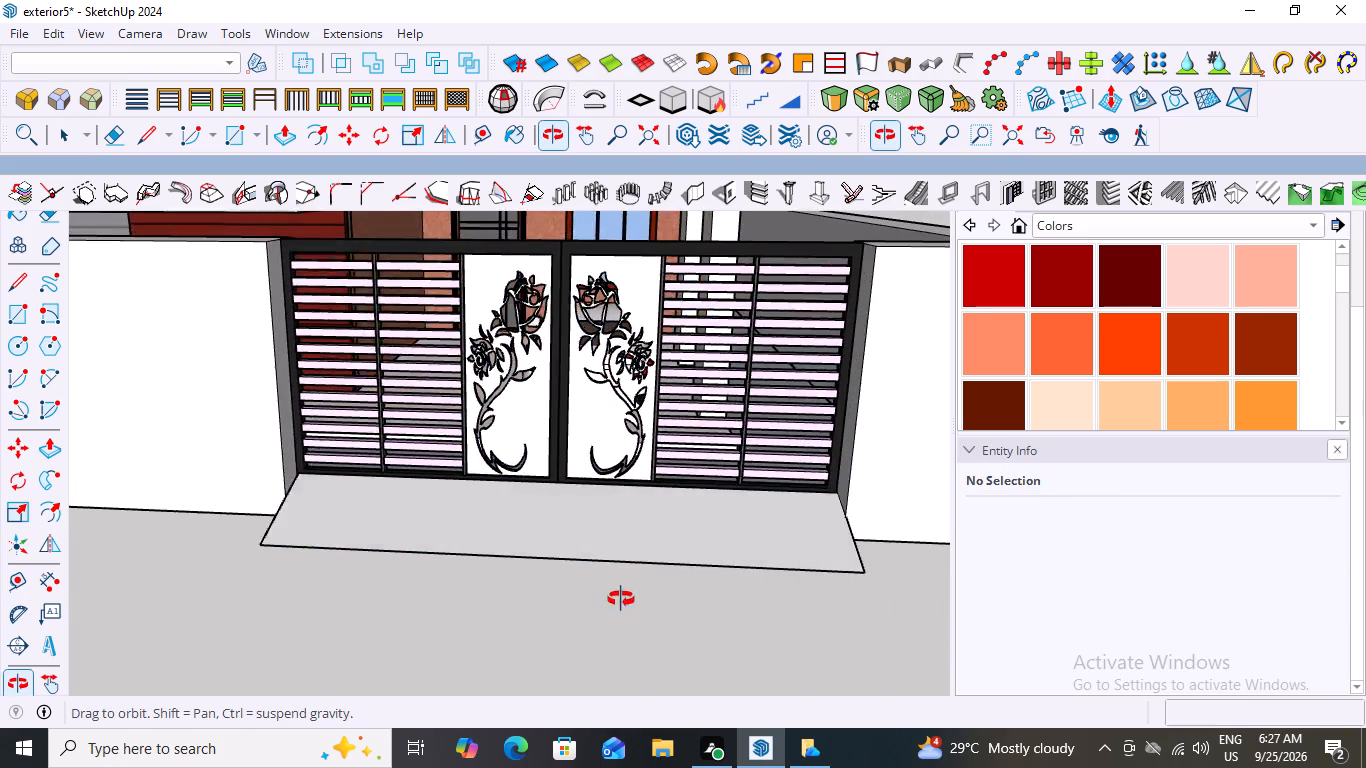
{"action": "middle_click_drag", "start_coordinate": [621, 599], "coordinate": [762, 612]}
{"action": "scroll", "coordinate": [451, 577], "scroll_direction": "up", "scroll_amount": 9}
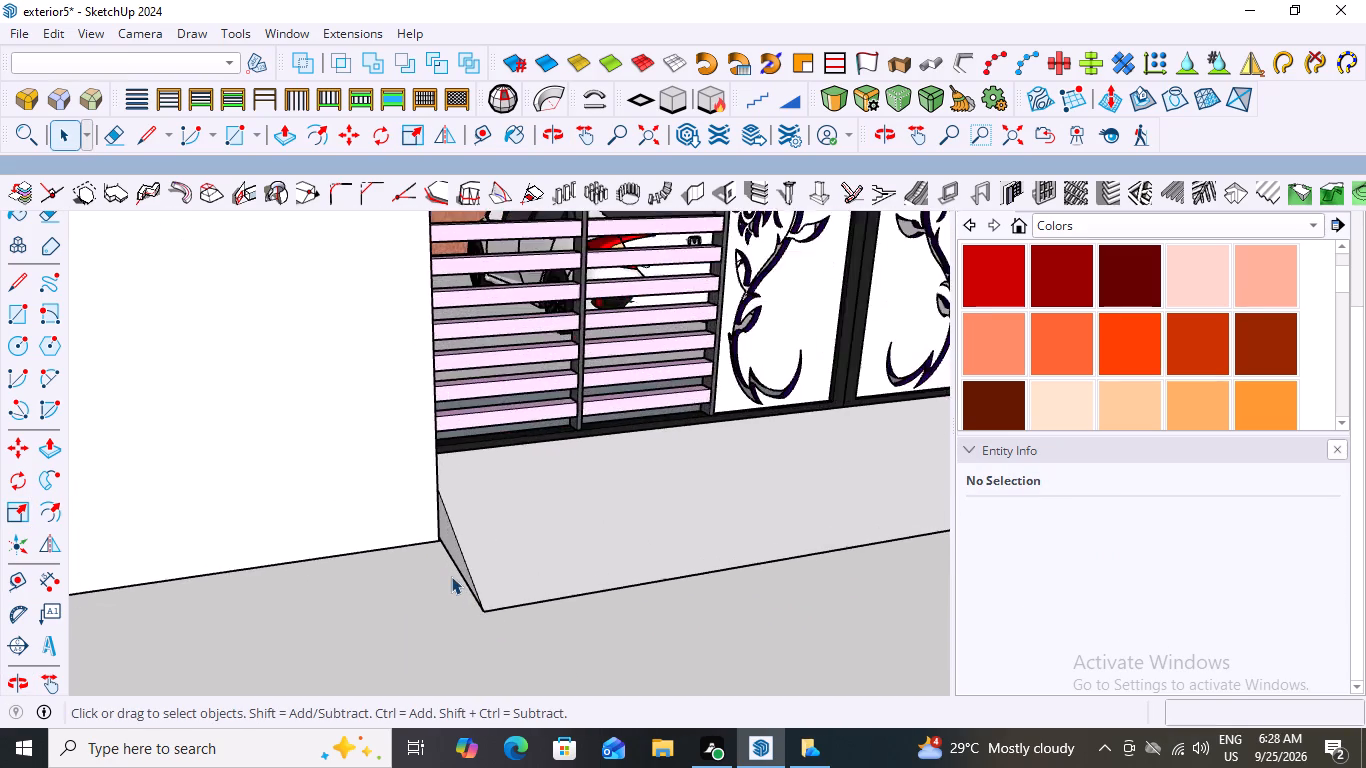
{"action": "scroll", "coordinate": [451, 576], "scroll_direction": "up", "scroll_amount": 2}
{"action": "middle_click", "coordinate": [476, 514]}
{"action": "scroll", "coordinate": [441, 518], "scroll_direction": "up", "scroll_amount": 8}
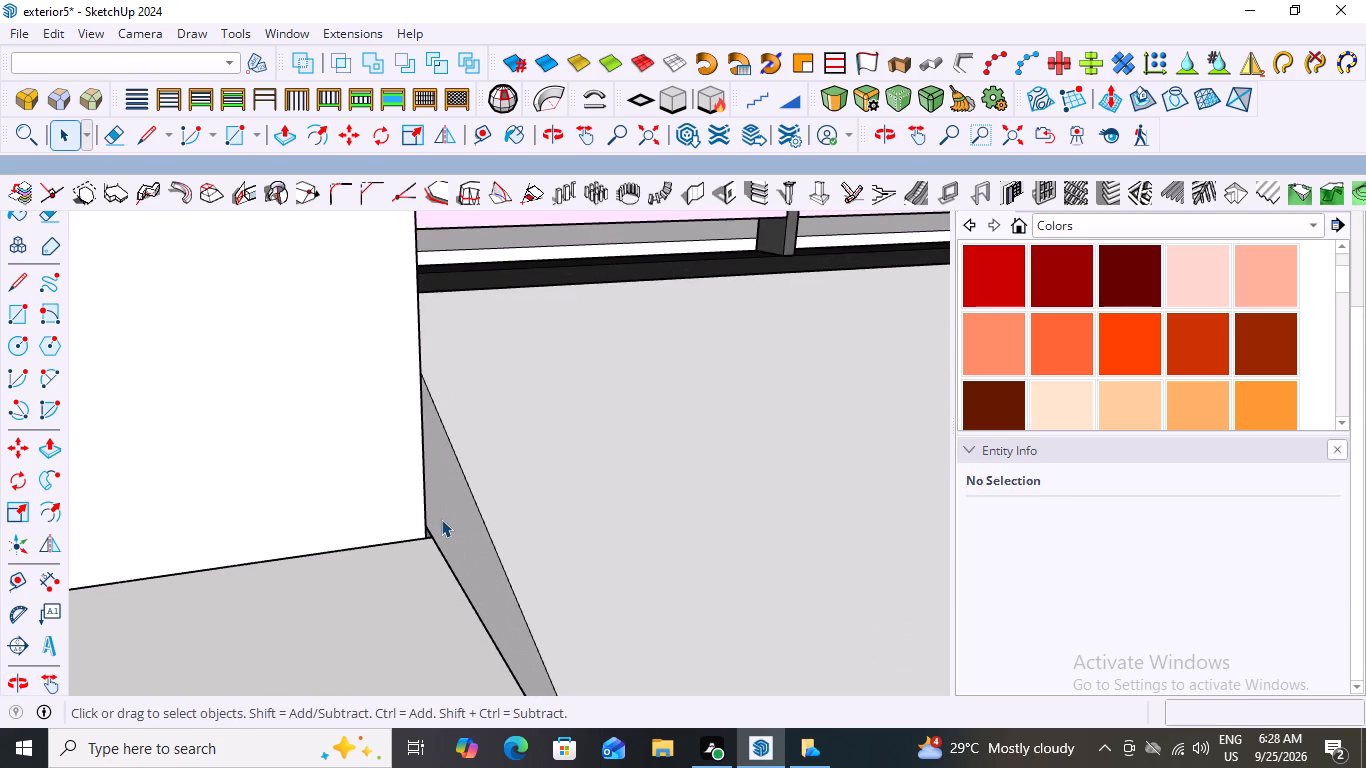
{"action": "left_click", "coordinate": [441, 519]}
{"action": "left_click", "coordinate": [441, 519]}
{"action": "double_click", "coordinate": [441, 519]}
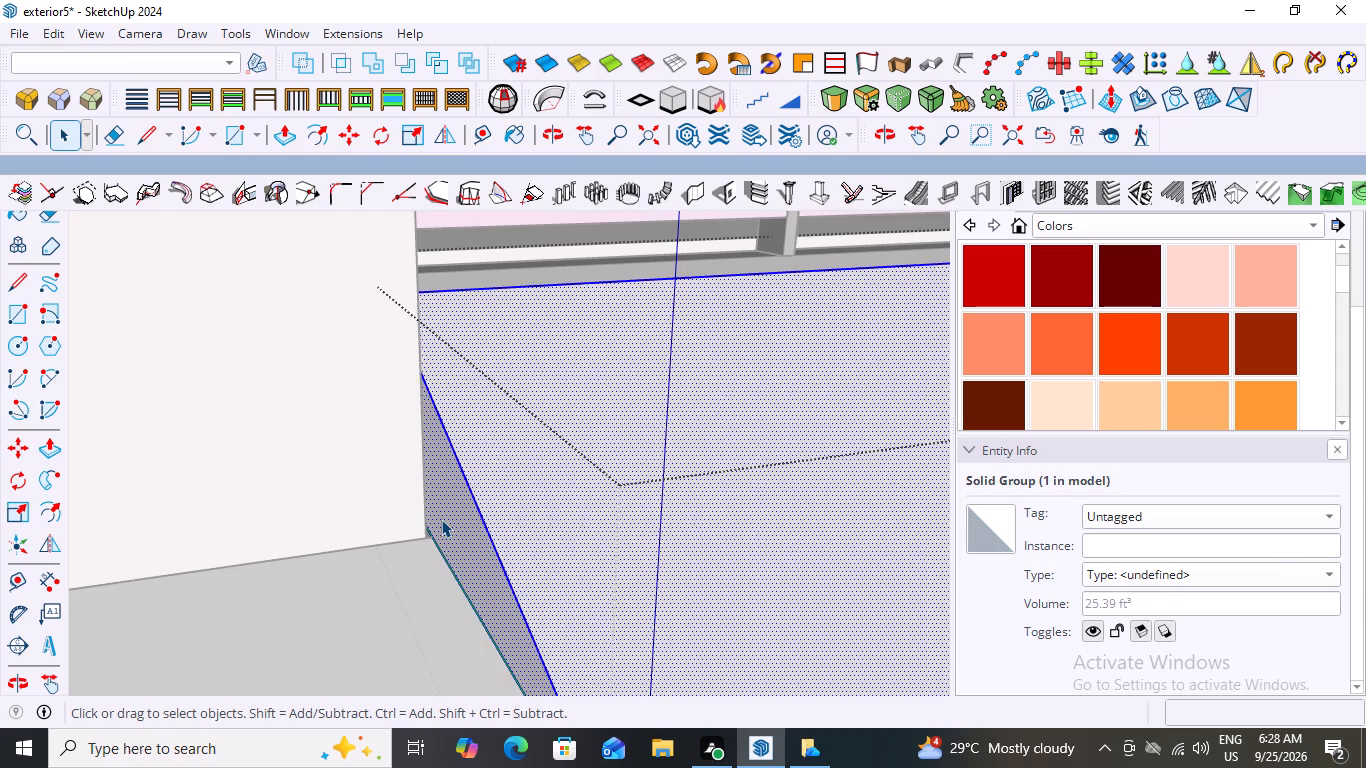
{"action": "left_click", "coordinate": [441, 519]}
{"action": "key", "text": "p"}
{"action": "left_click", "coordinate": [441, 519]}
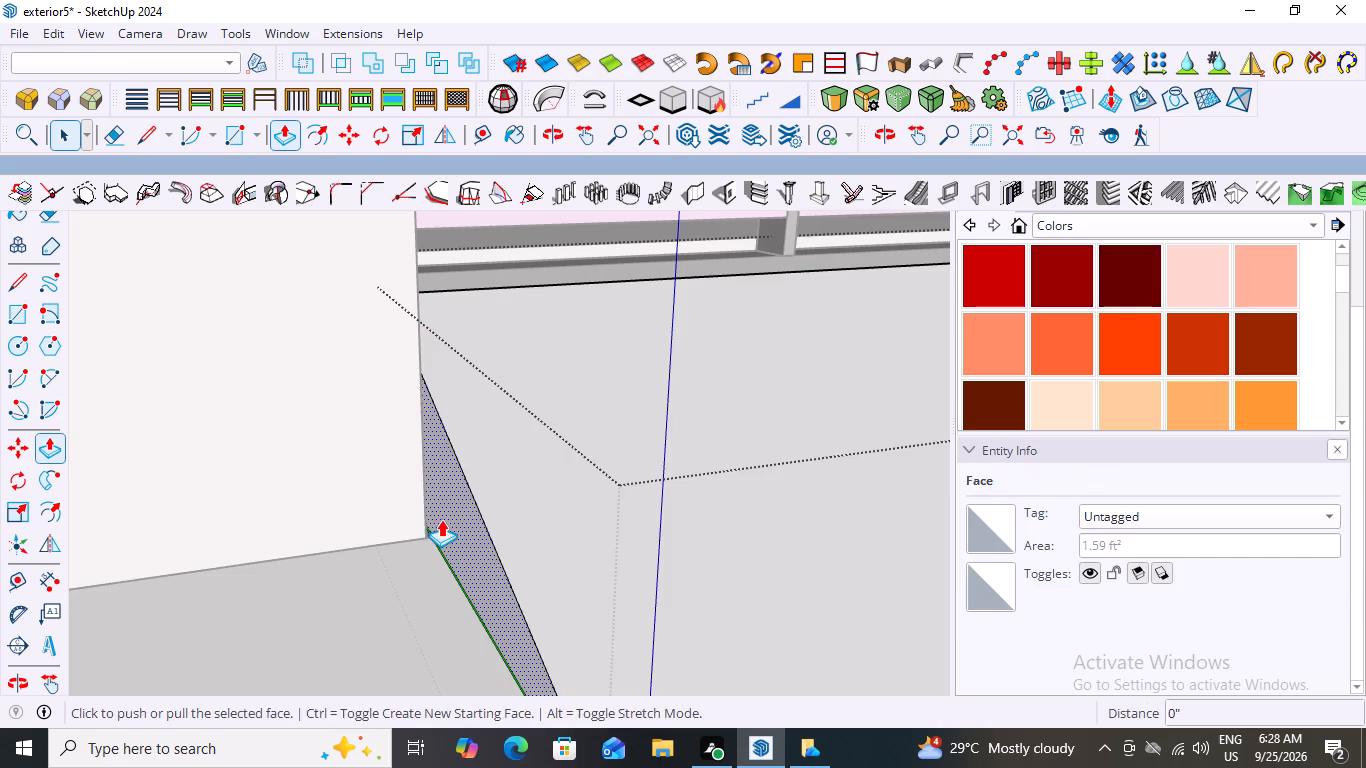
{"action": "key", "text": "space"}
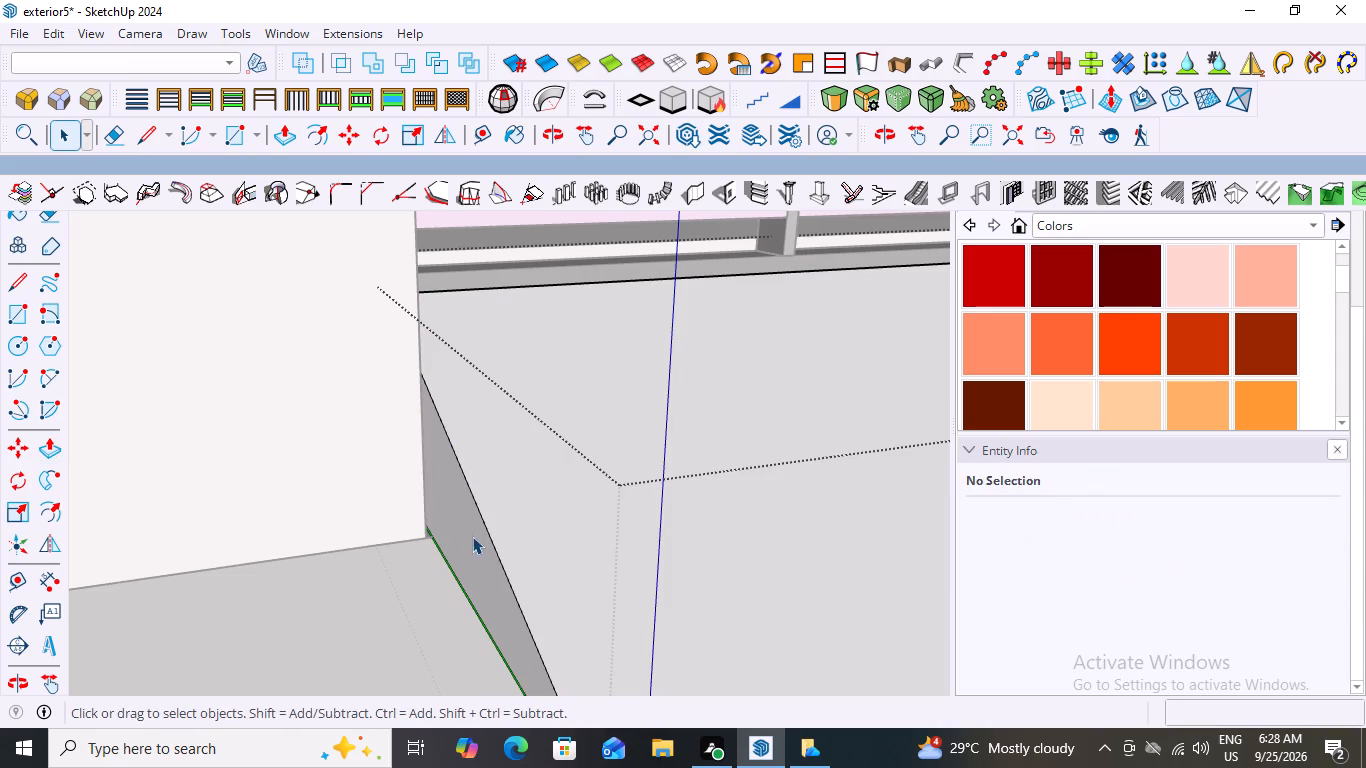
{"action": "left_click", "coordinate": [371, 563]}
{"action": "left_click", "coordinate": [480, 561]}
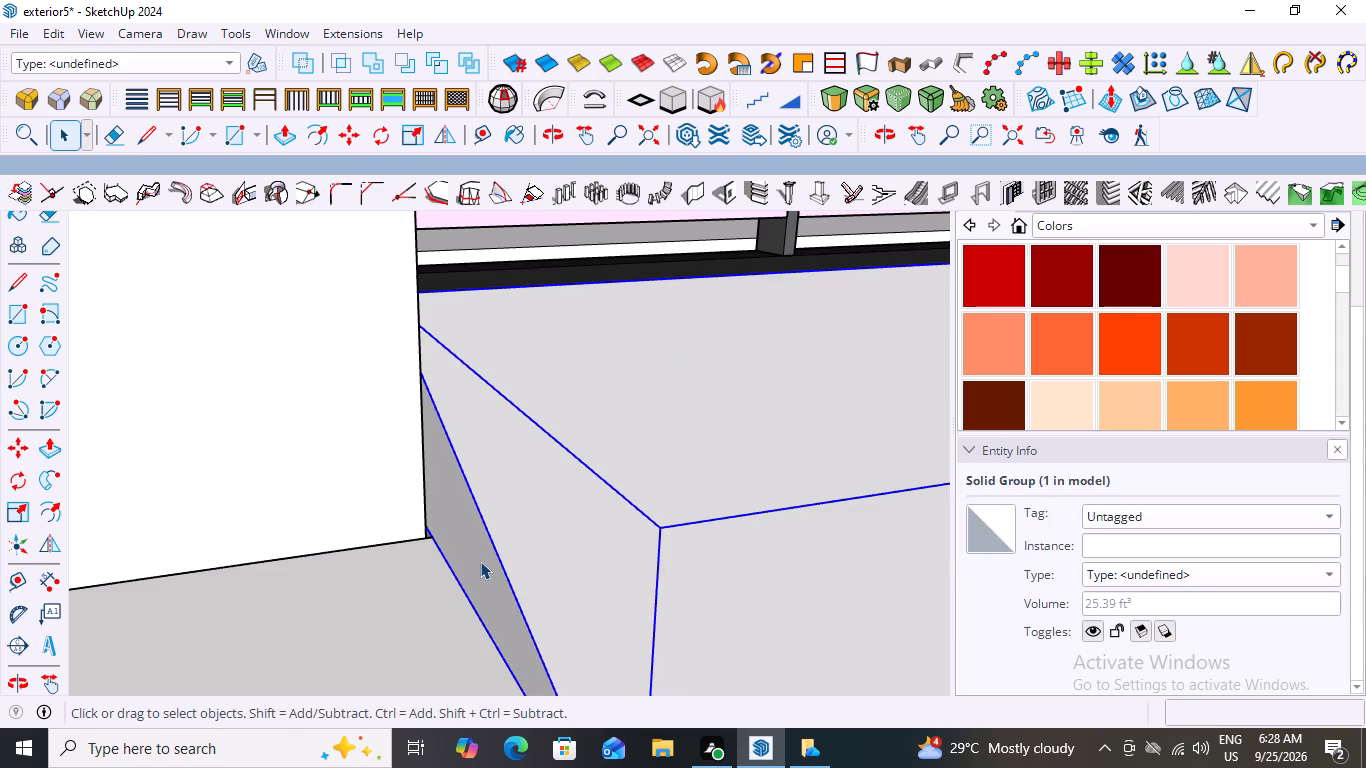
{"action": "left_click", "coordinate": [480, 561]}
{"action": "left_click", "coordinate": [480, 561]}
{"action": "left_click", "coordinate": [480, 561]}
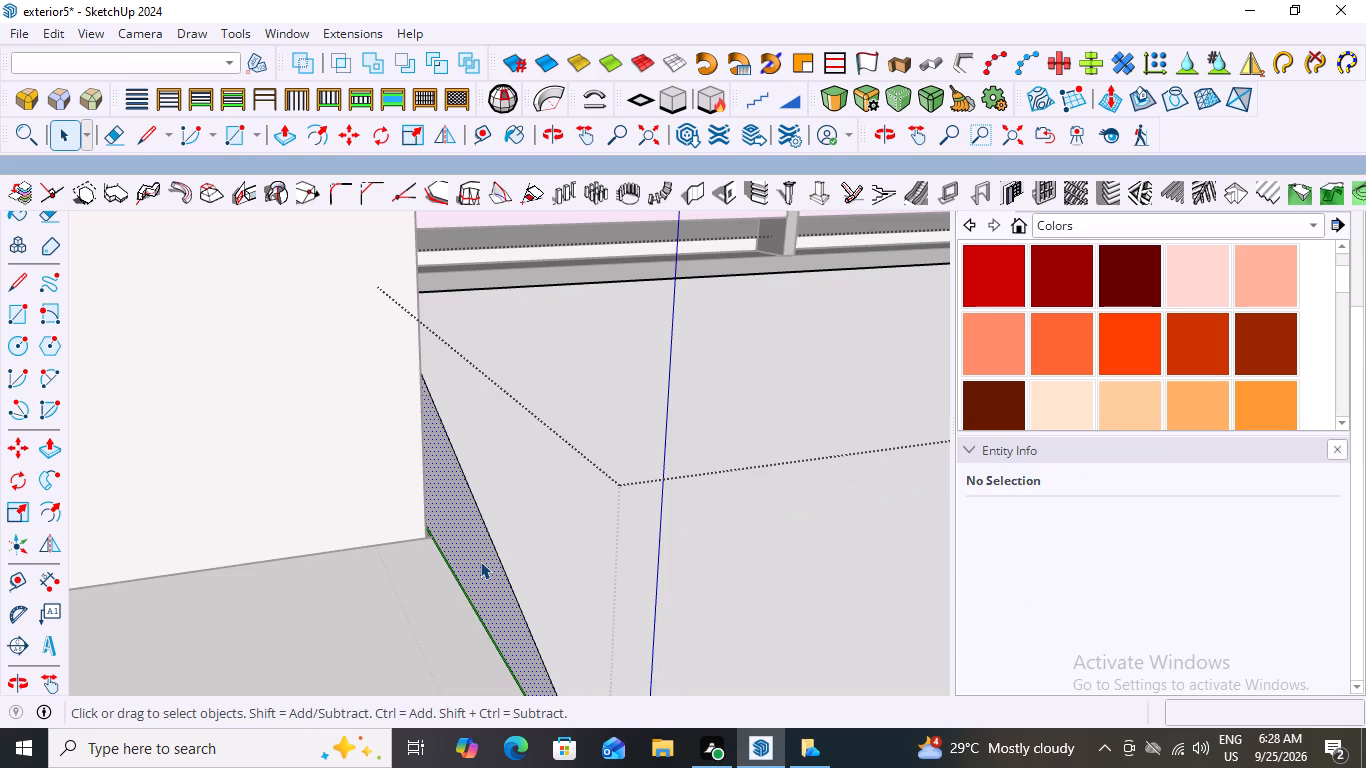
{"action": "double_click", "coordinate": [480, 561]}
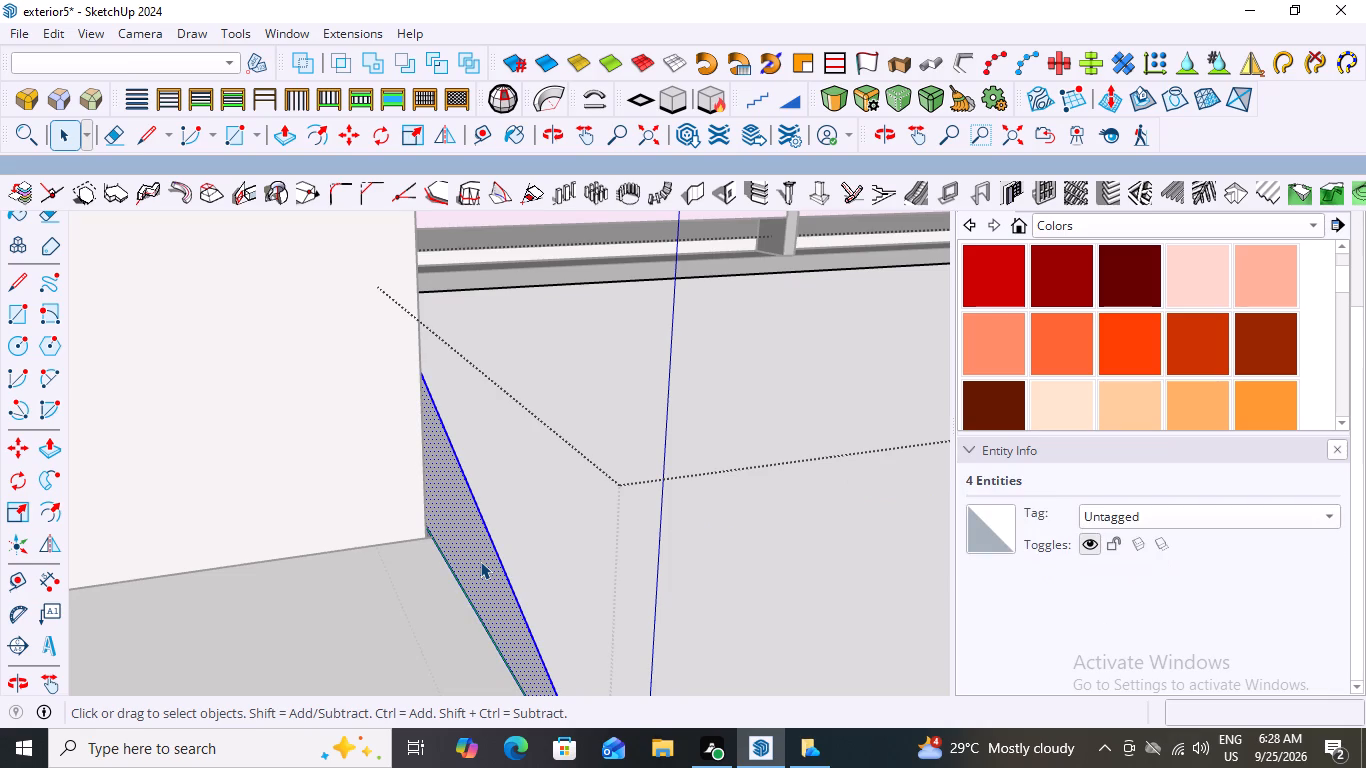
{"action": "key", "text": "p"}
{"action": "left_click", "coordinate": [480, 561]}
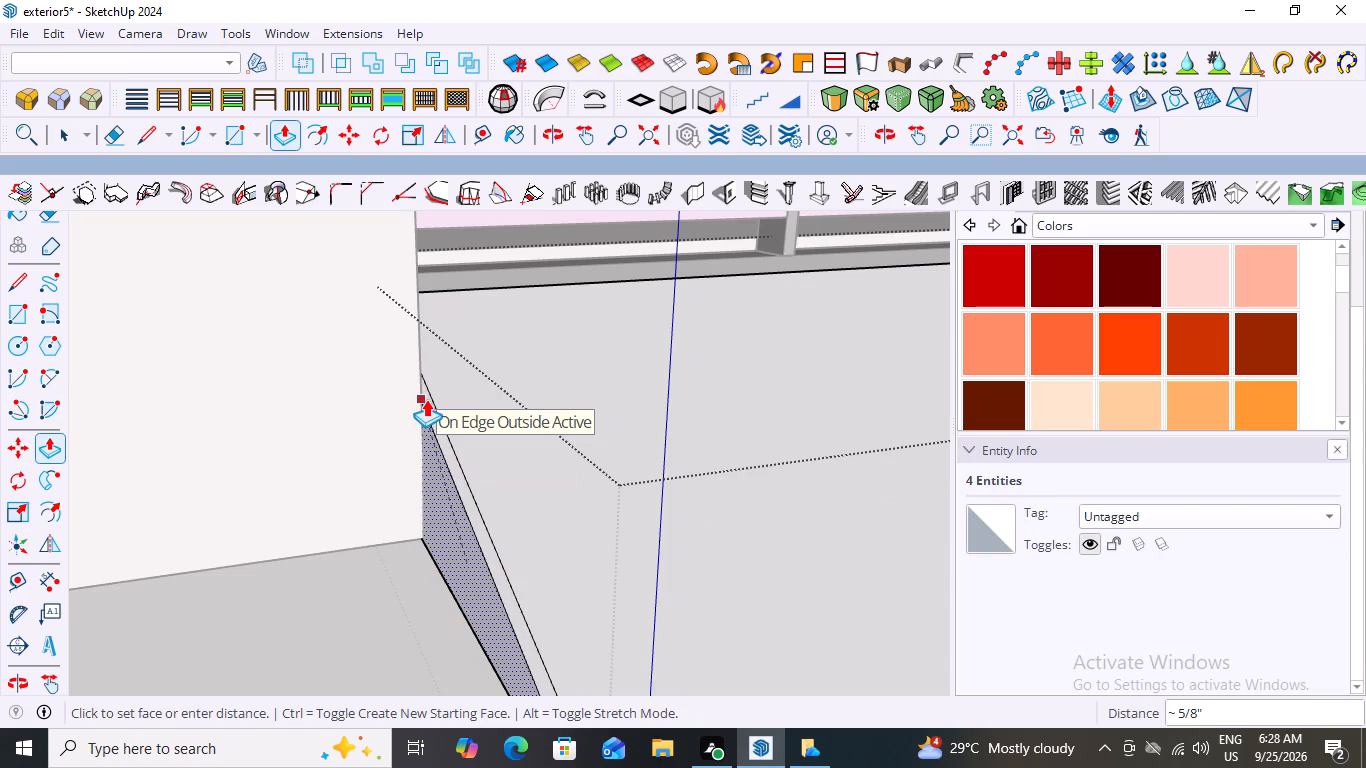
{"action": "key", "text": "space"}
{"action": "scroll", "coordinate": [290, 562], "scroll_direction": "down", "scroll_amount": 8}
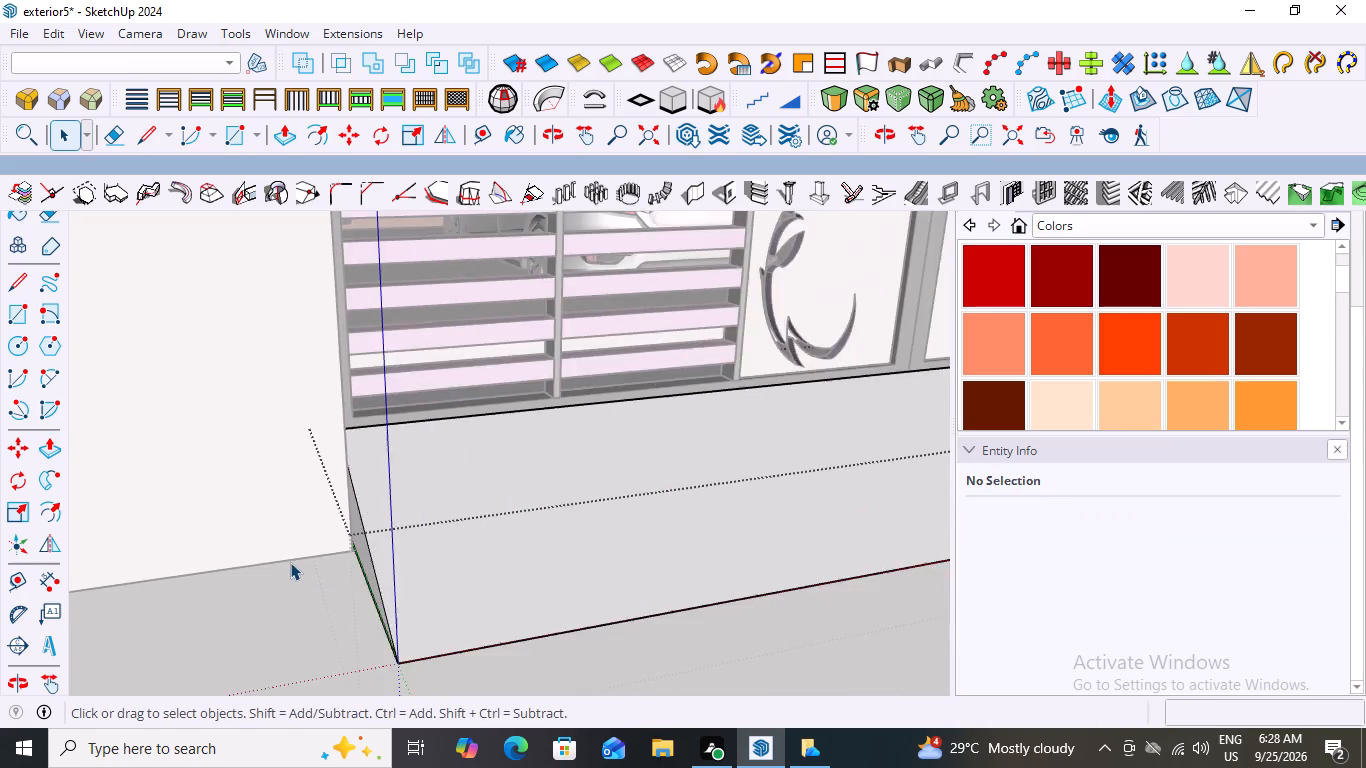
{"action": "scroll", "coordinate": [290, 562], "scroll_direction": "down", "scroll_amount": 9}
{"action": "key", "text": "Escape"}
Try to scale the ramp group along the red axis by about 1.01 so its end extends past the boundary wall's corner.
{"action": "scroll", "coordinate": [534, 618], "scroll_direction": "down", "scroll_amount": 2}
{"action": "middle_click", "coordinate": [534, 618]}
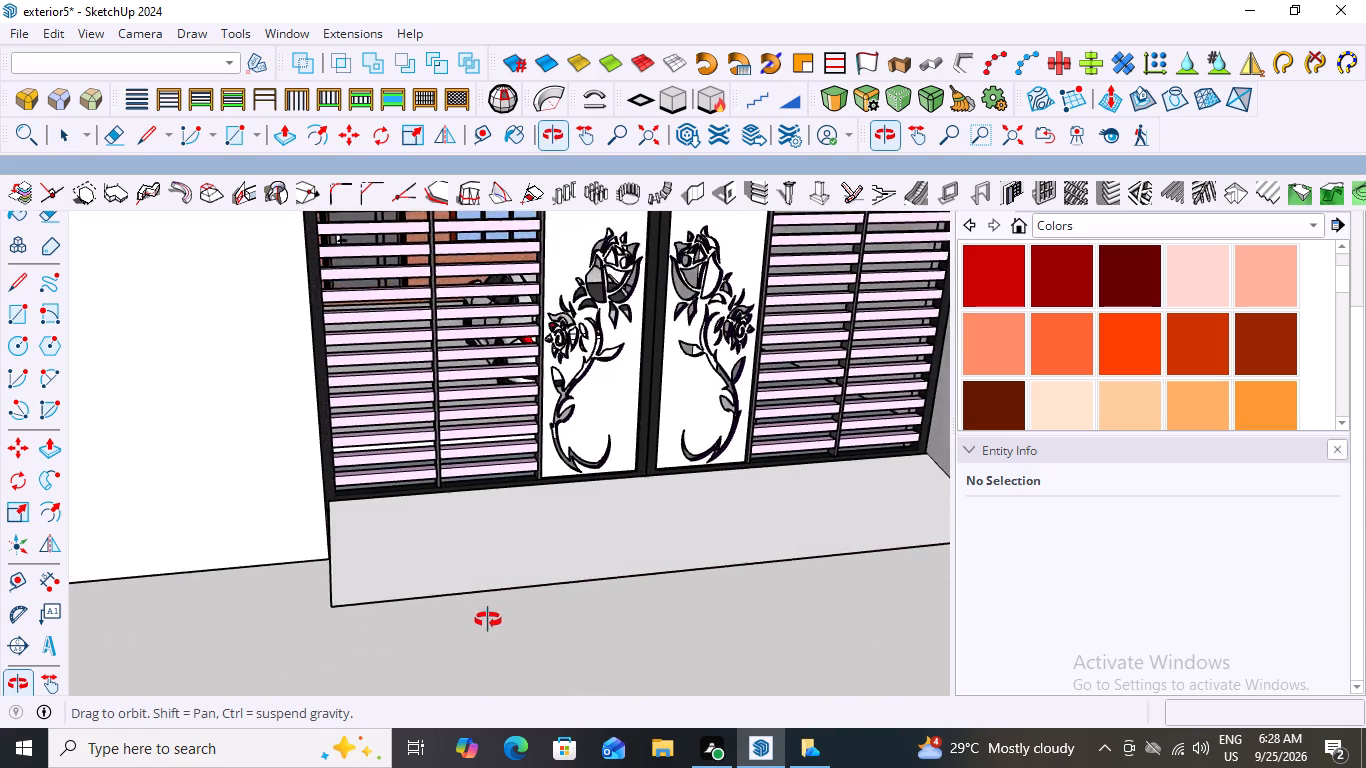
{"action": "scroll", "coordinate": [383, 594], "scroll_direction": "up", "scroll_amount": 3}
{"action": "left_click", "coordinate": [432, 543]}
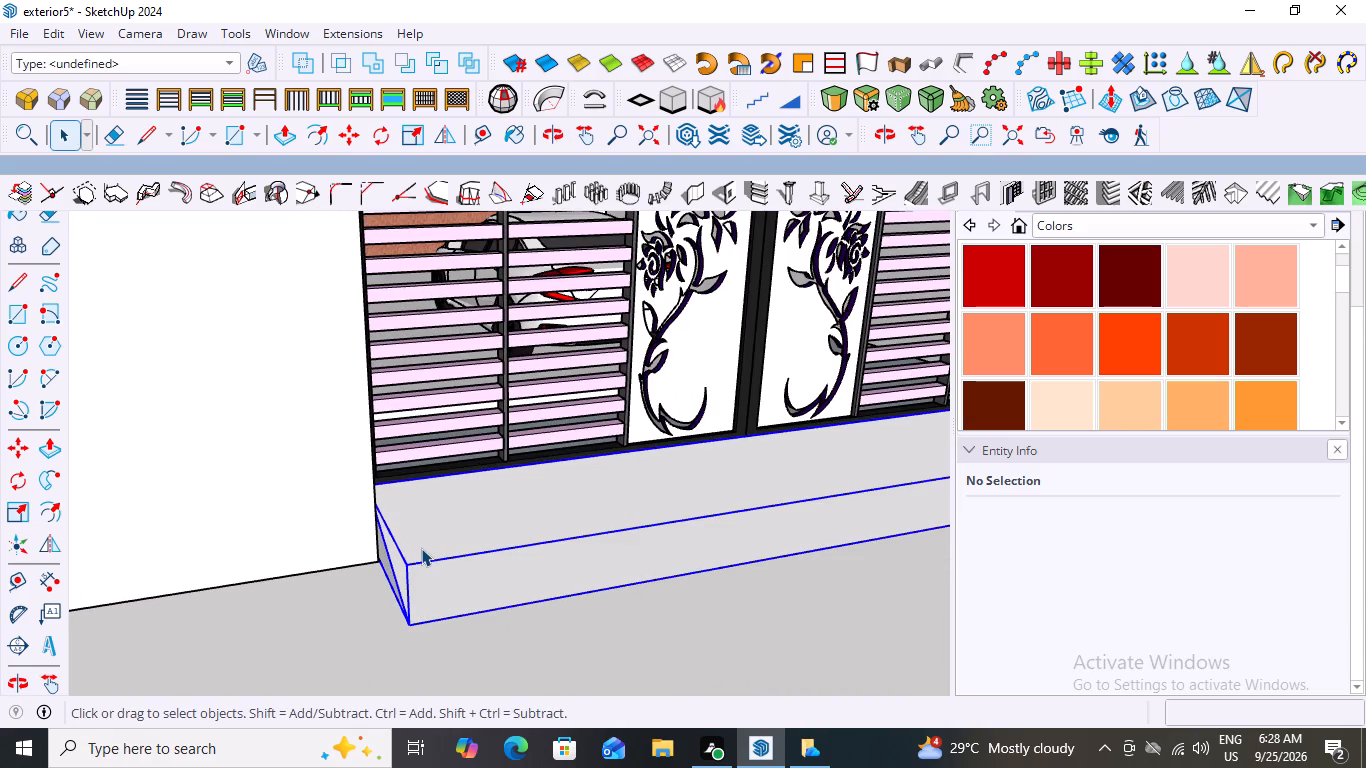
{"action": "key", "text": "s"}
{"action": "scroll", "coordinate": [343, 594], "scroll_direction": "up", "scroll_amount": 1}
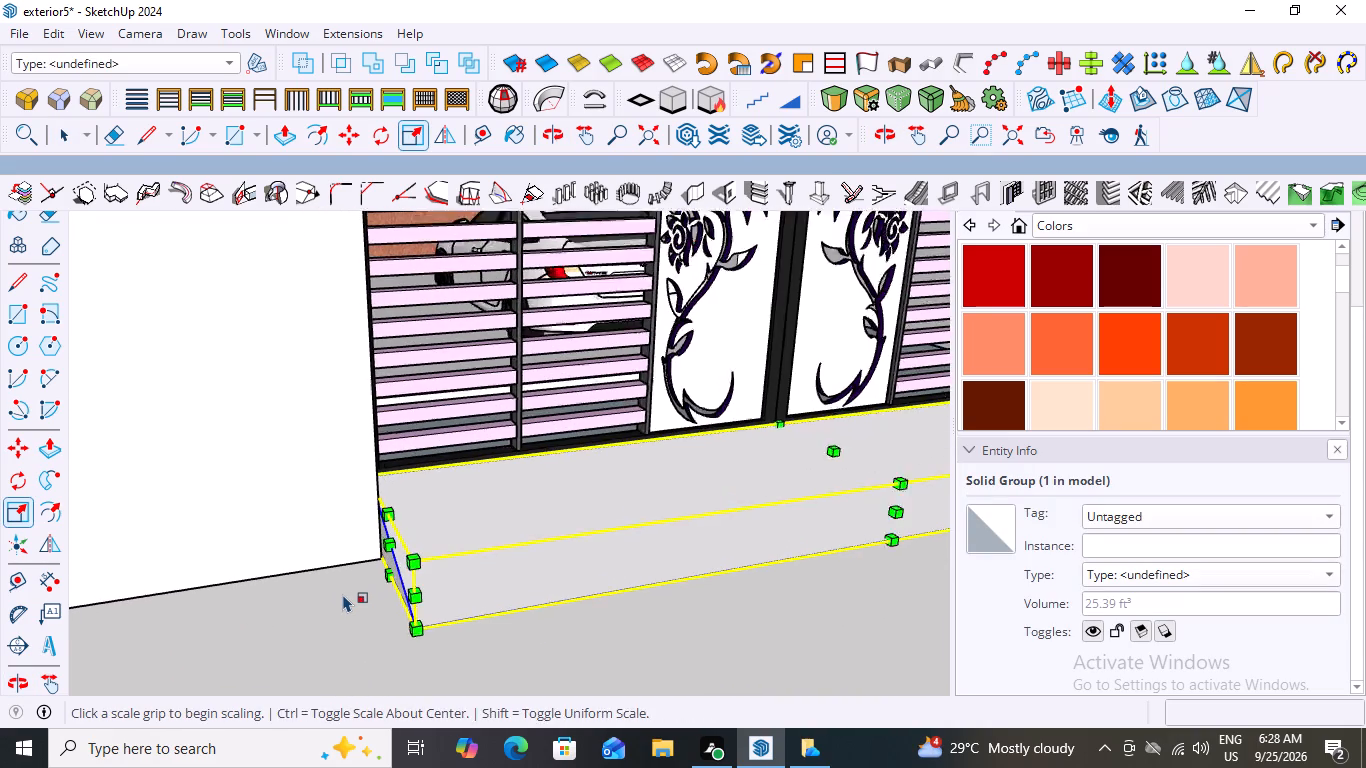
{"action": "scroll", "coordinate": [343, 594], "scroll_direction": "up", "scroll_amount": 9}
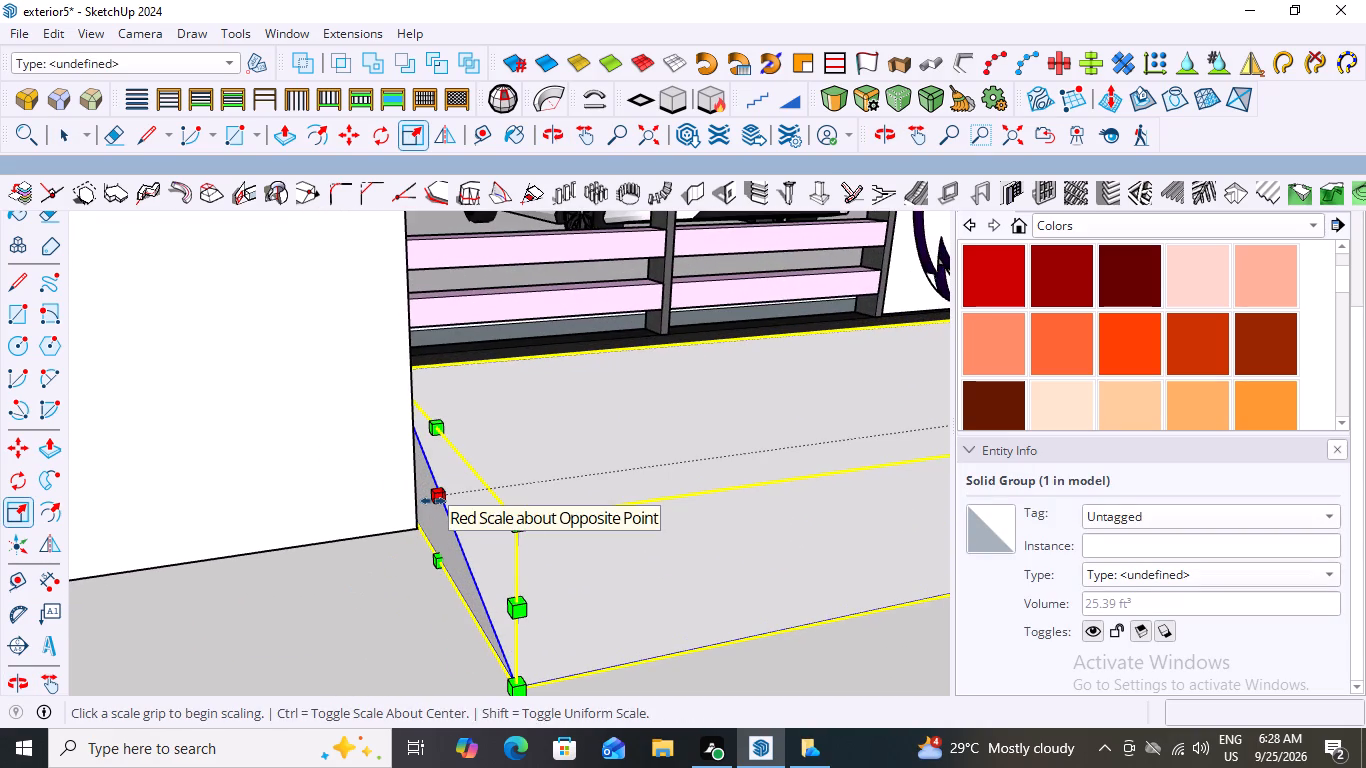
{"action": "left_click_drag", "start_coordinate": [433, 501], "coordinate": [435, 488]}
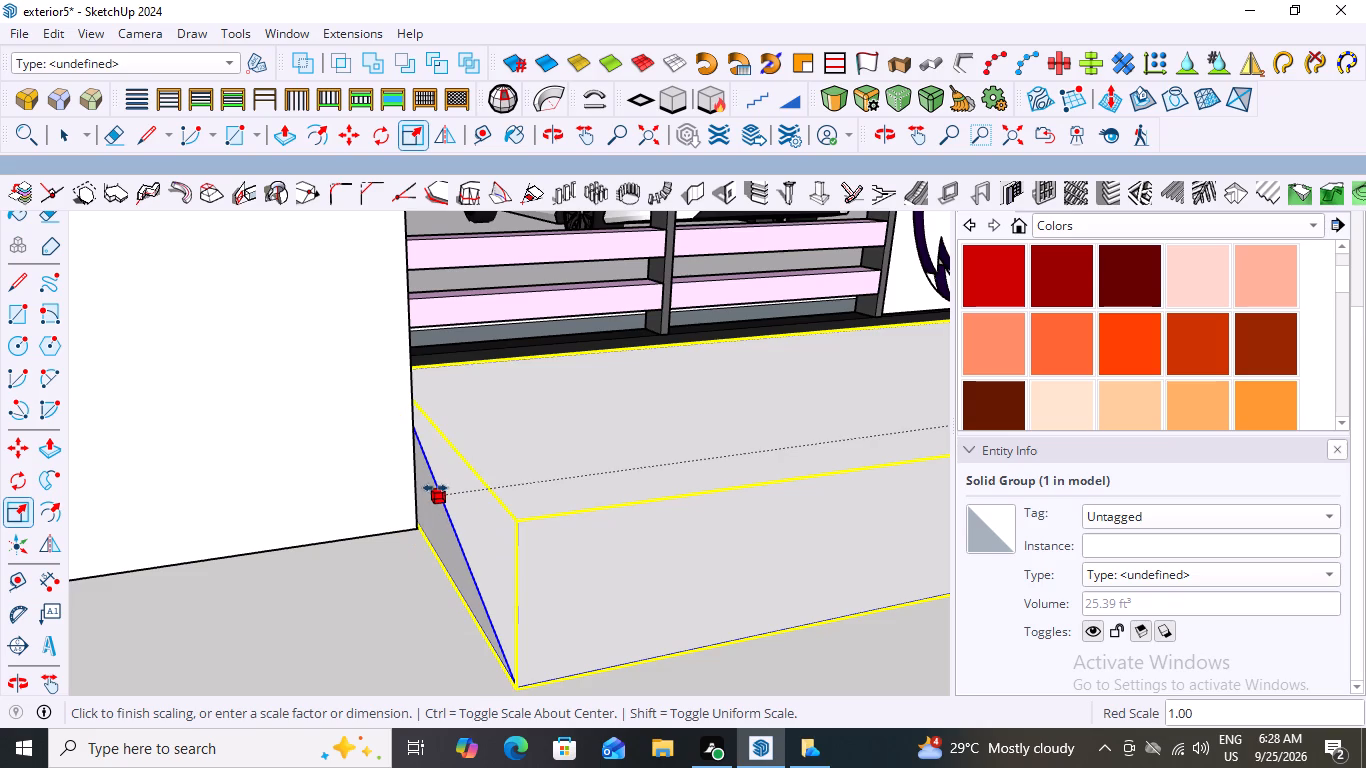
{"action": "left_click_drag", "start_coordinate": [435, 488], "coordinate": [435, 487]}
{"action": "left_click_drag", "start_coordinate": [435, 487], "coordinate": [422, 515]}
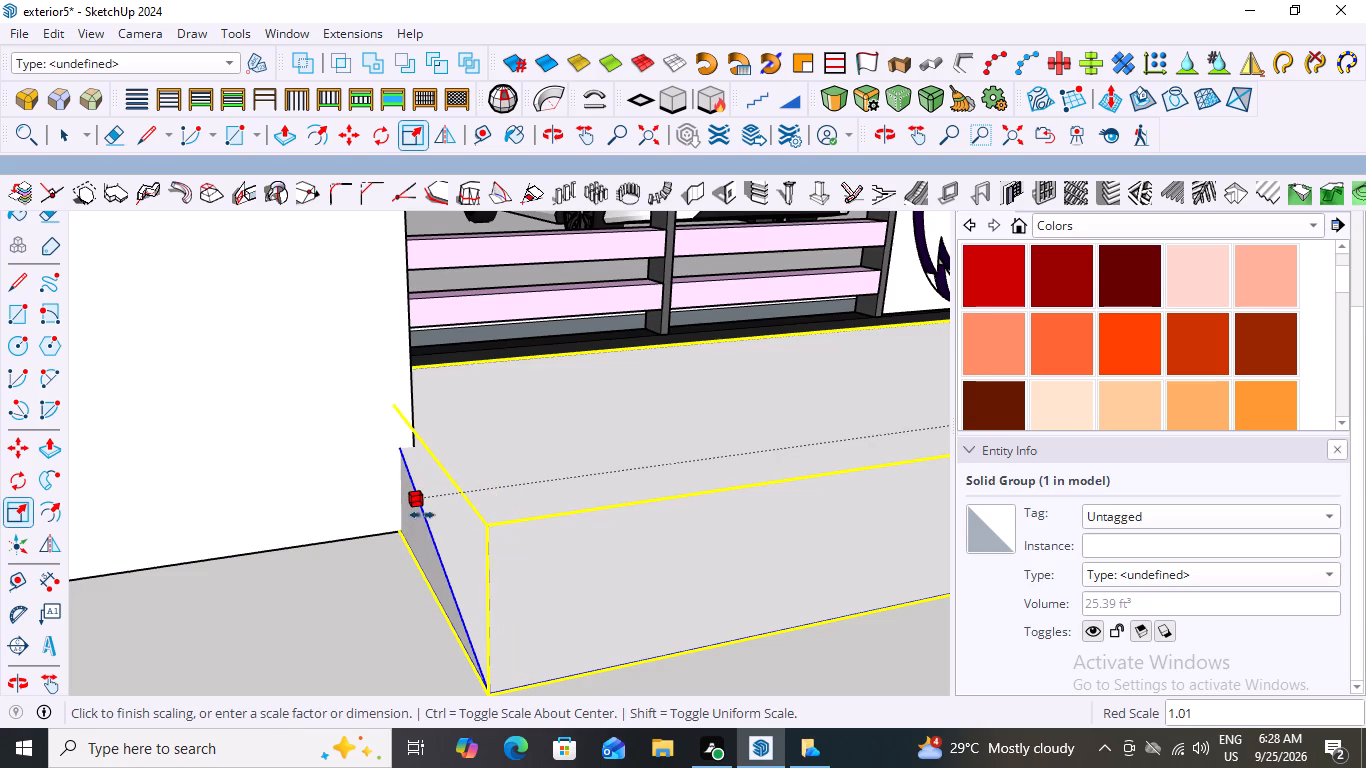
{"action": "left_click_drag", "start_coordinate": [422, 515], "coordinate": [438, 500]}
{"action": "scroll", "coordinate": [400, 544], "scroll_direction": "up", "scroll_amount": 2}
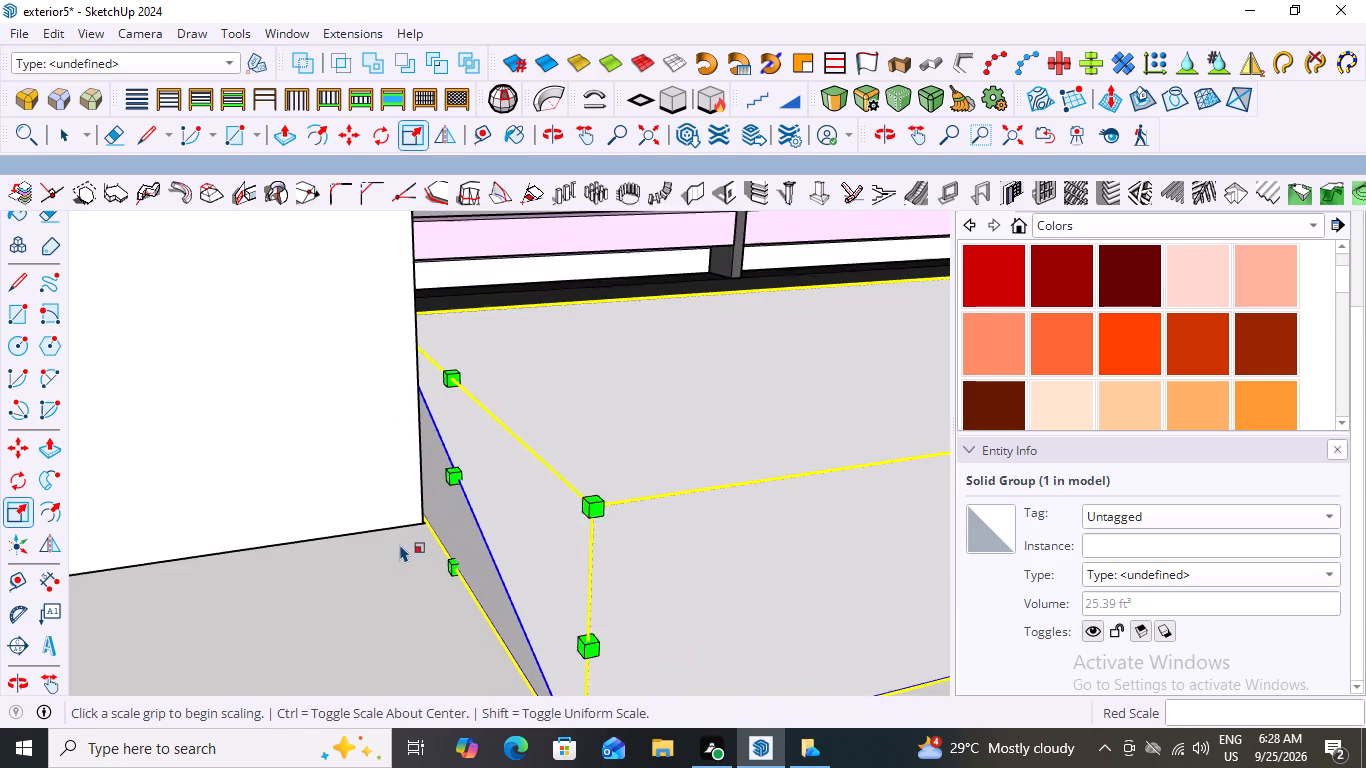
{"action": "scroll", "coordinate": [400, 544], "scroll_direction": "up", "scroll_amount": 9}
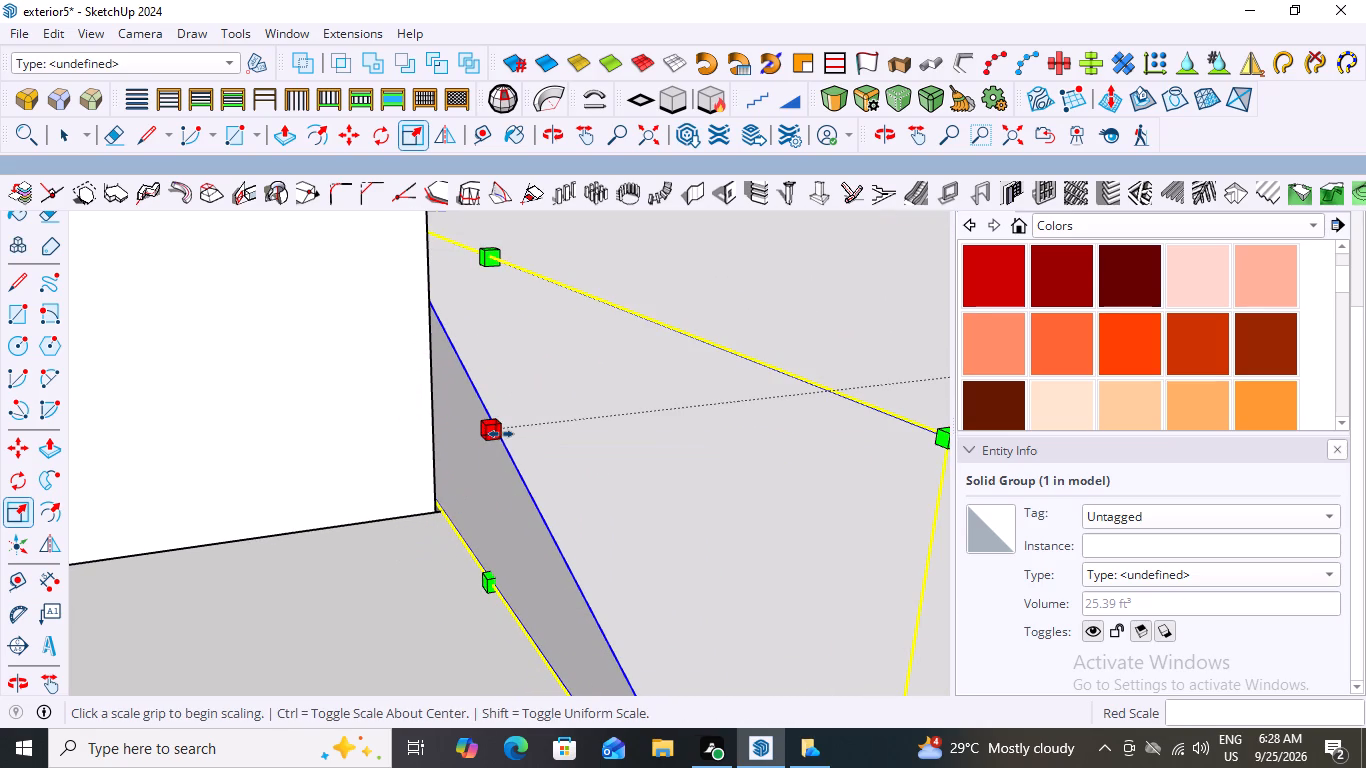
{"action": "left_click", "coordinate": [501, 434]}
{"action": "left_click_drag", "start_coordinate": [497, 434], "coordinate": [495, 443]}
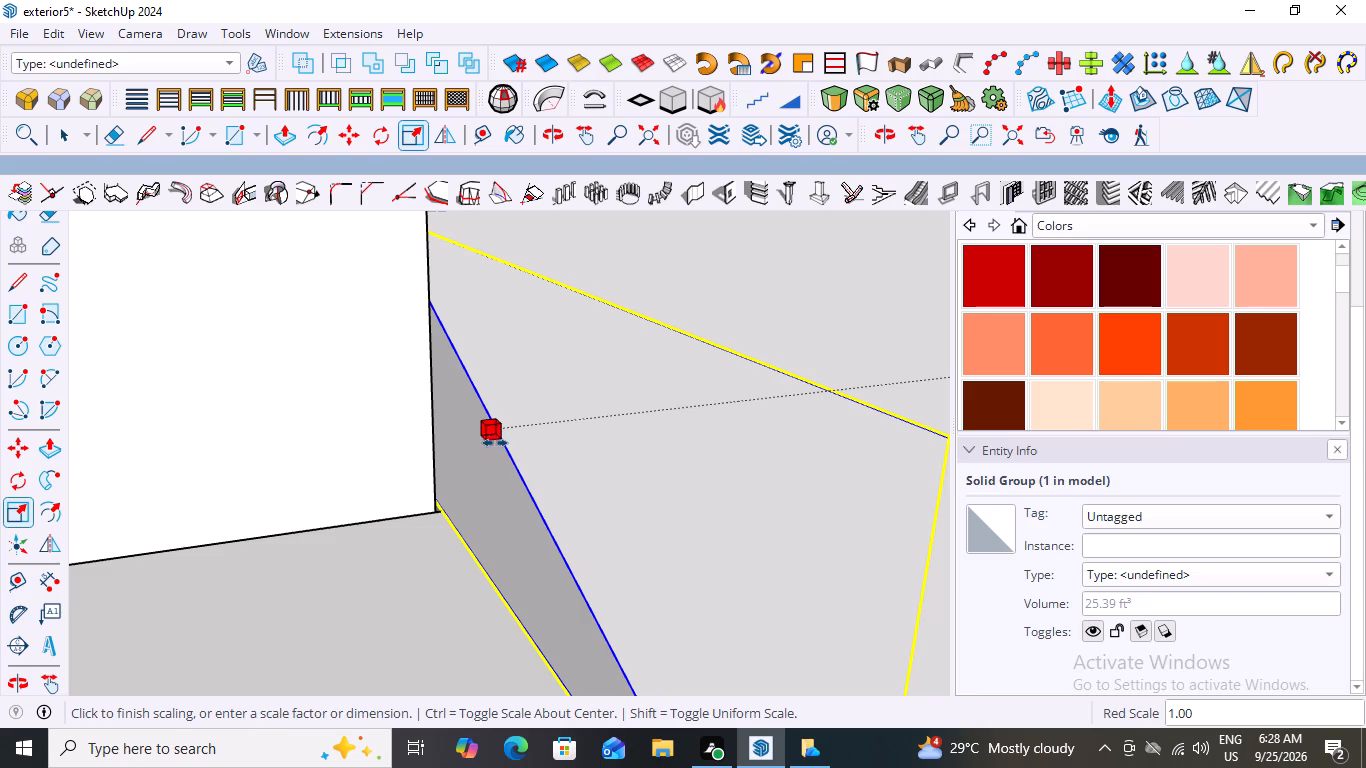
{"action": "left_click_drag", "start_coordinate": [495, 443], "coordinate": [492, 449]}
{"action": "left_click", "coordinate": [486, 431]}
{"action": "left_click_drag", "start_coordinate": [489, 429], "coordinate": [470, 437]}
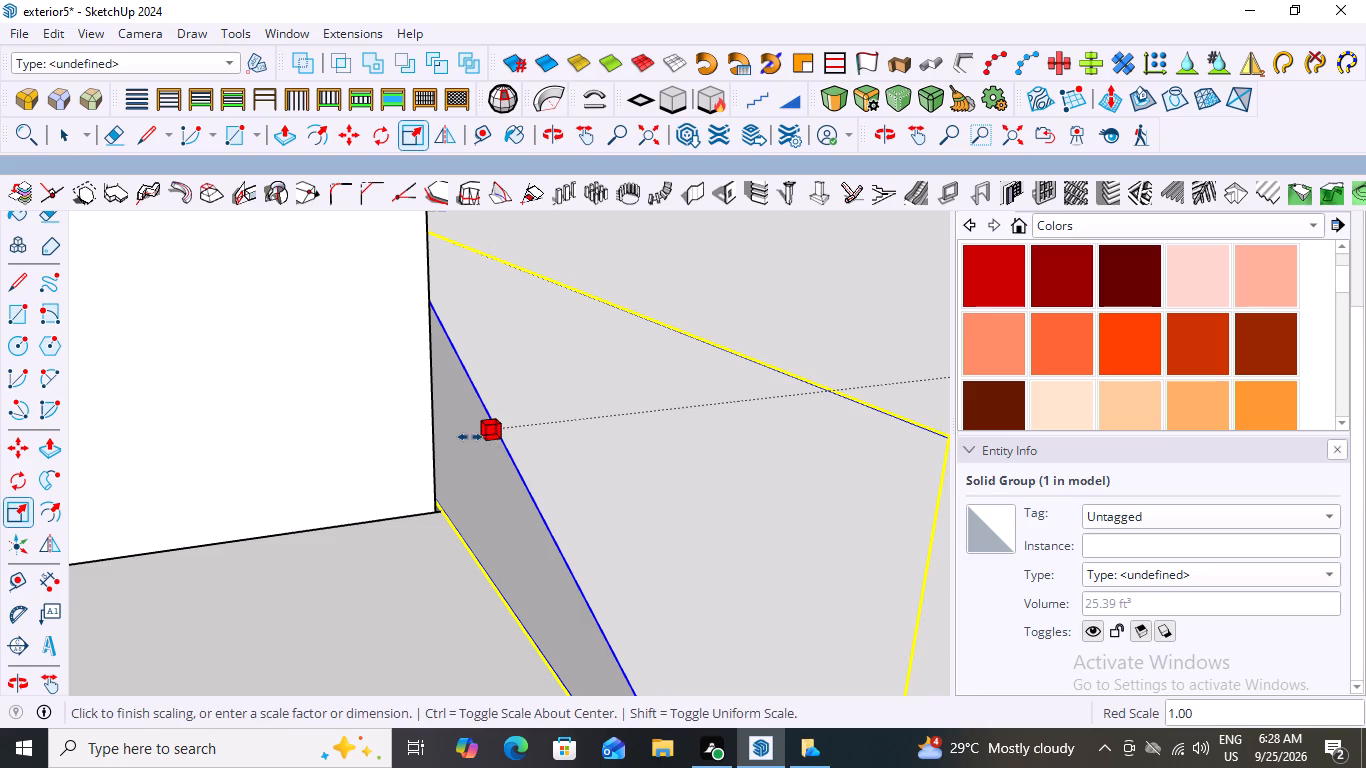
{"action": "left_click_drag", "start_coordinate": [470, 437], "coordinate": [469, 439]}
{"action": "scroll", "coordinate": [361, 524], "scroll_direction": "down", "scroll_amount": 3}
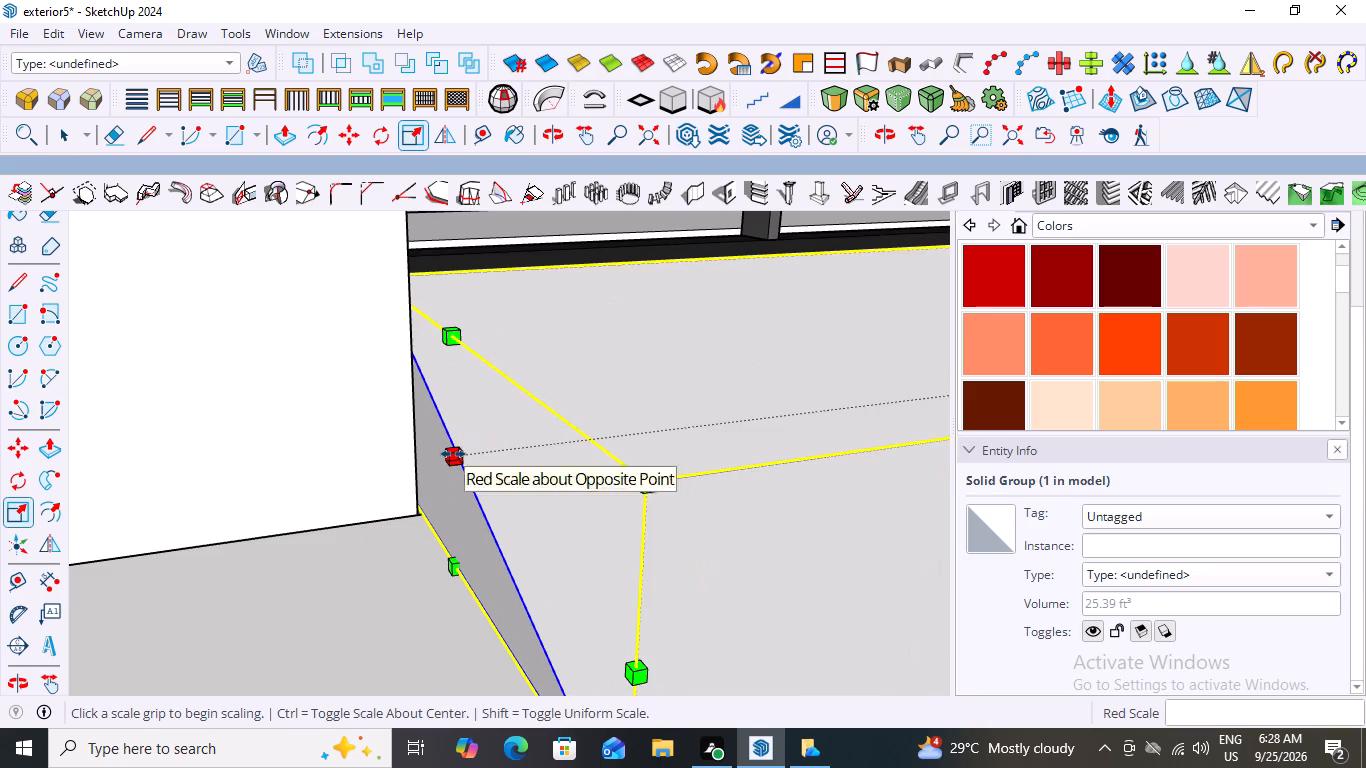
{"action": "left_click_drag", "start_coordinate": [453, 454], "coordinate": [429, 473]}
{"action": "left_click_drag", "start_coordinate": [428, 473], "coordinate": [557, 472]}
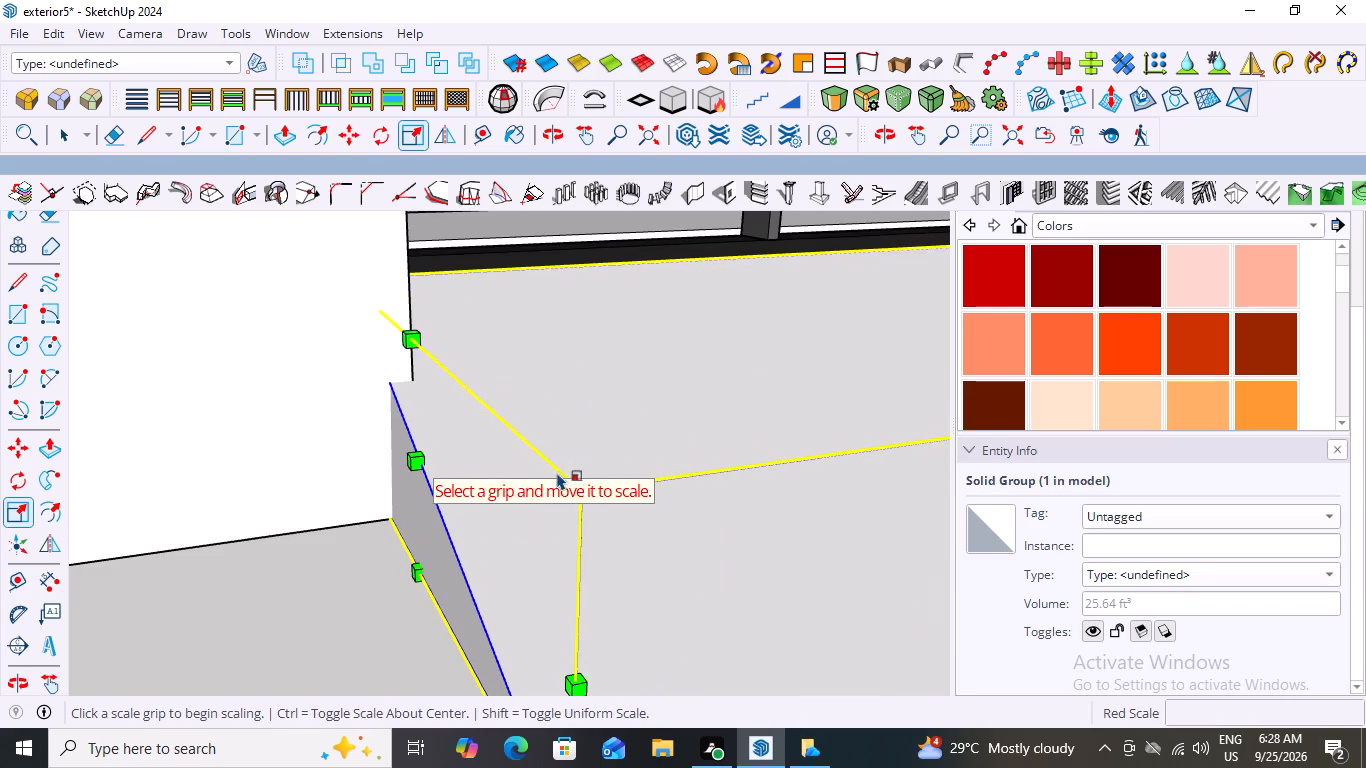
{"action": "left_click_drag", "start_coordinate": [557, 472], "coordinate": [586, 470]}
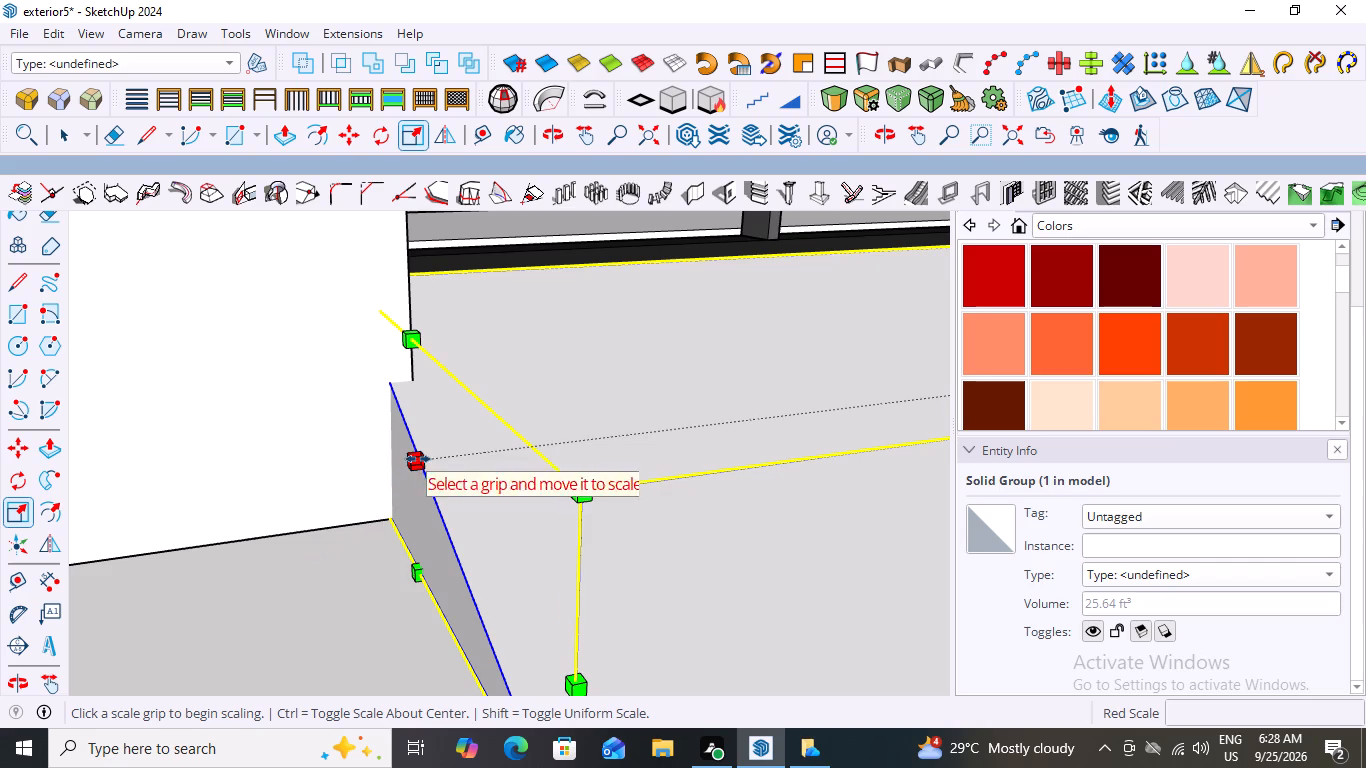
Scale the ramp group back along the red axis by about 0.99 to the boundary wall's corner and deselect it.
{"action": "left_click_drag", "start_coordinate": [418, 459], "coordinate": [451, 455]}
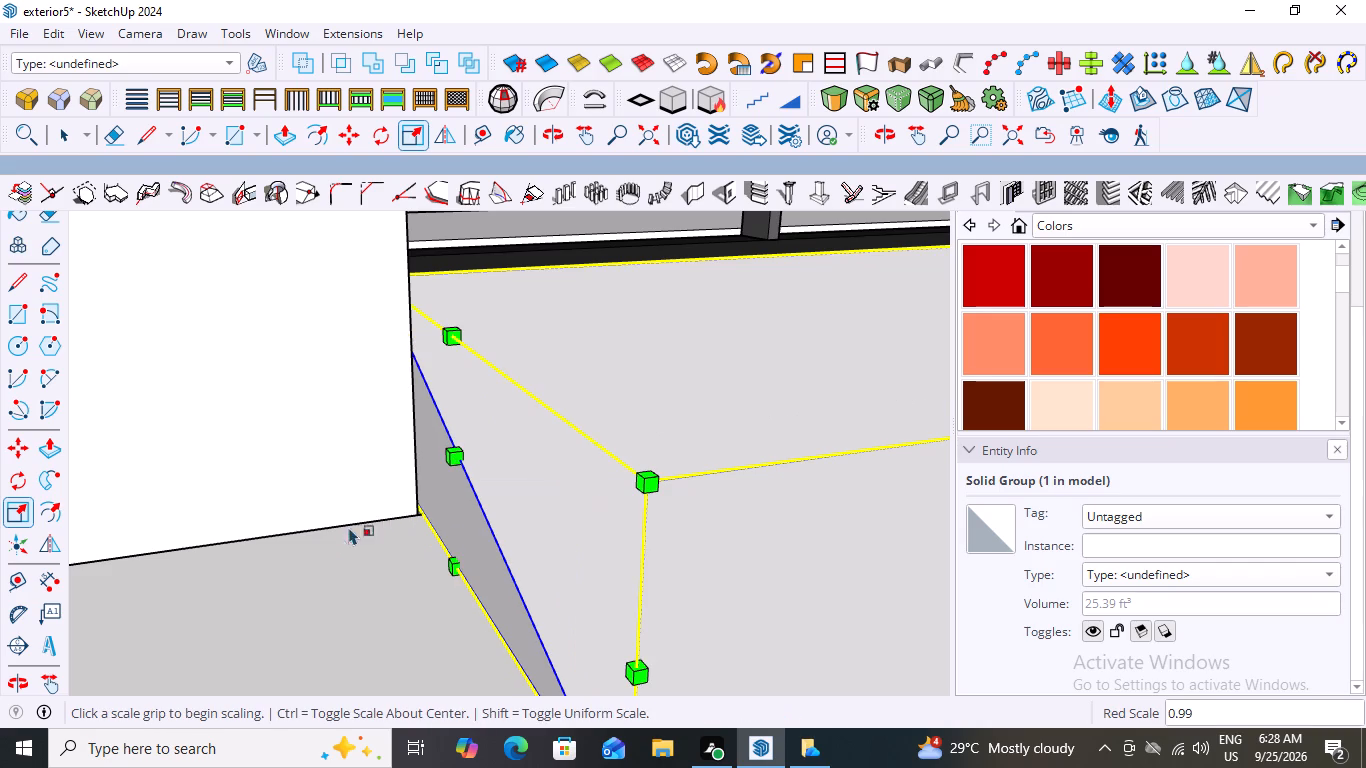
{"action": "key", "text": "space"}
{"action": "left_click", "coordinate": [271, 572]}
Examine the ramp and gate from the front and both sides, then close up where the gate's bottom frame meets the ramp.
{"action": "scroll", "coordinate": [414, 548], "scroll_direction": "down", "scroll_amount": 2}
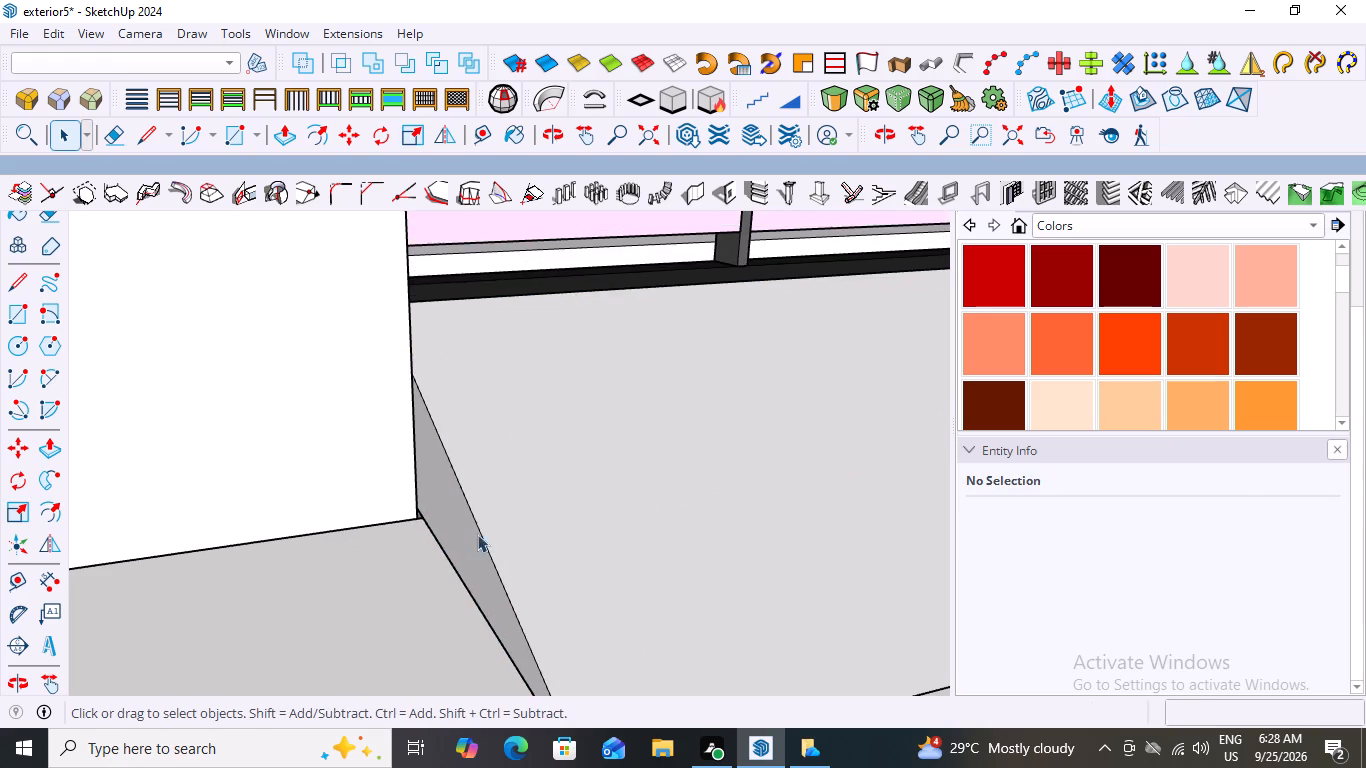
{"action": "middle_click_drag", "start_coordinate": [477, 534], "coordinate": [190, 462]}
{"action": "scroll", "coordinate": [303, 491], "scroll_direction": "down", "scroll_amount": 20}
{"action": "scroll", "coordinate": [303, 491], "scroll_direction": "down", "scroll_amount": 1}
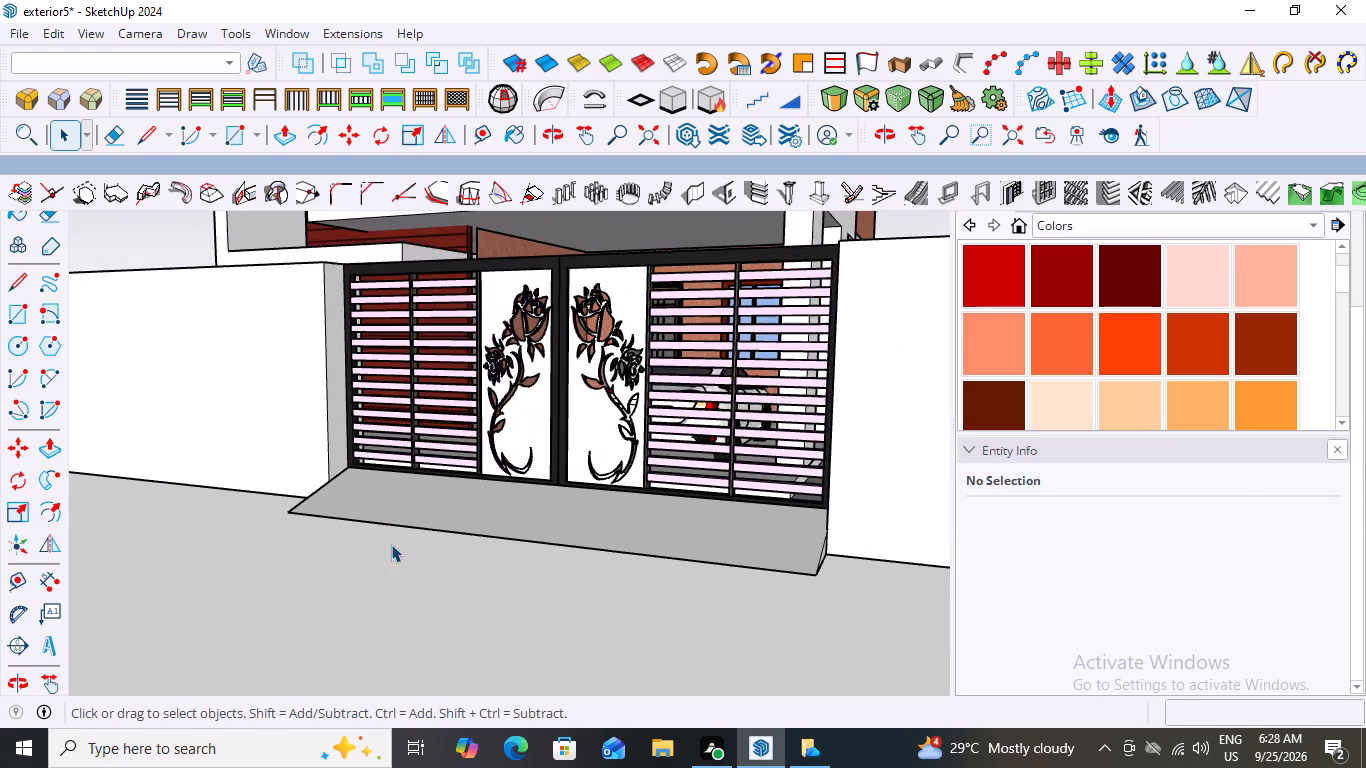
{"action": "middle_click_drag", "start_coordinate": [407, 556], "coordinate": [491, 607]}
{"action": "scroll", "coordinate": [825, 507], "scroll_direction": "up", "scroll_amount": 3}
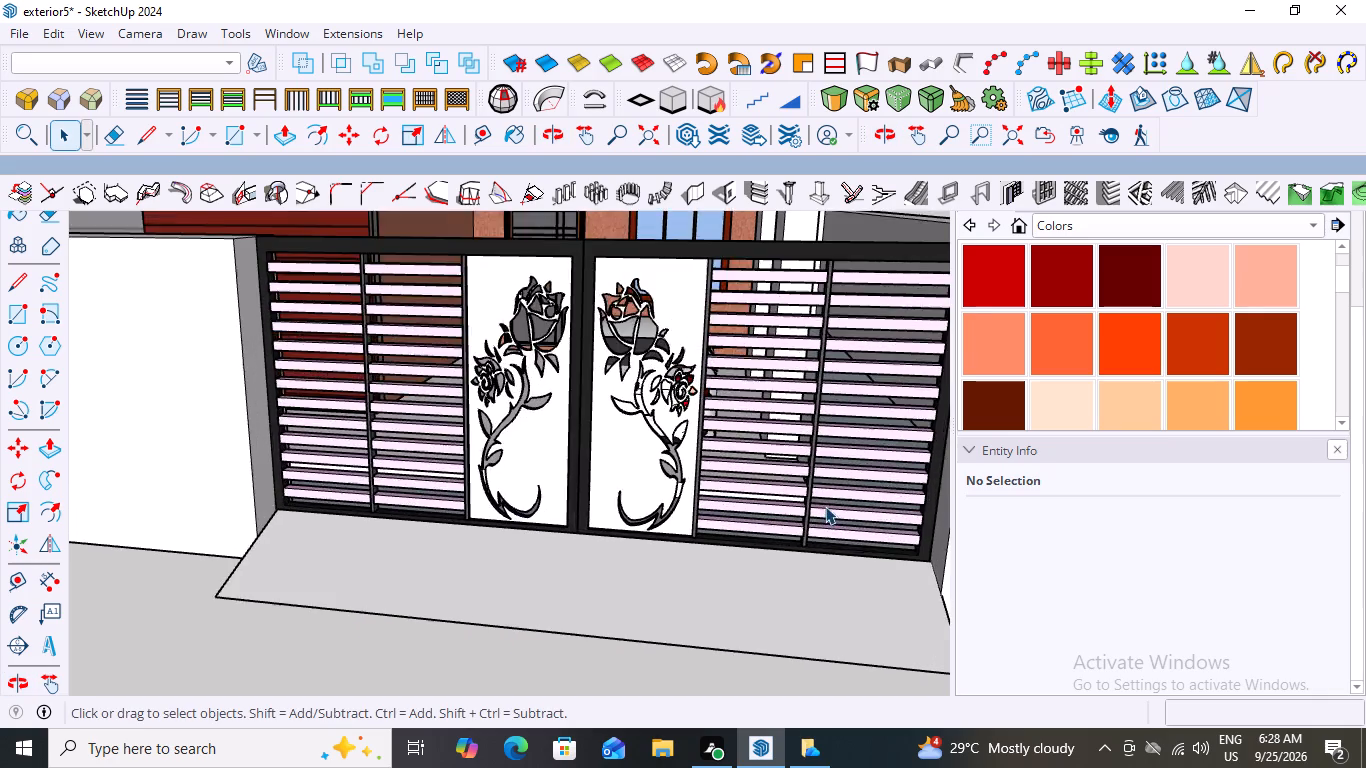
{"action": "scroll", "coordinate": [833, 523], "scroll_direction": "up", "scroll_amount": 4}
{"action": "scroll", "coordinate": [777, 522], "scroll_direction": "down", "scroll_amount": 9}
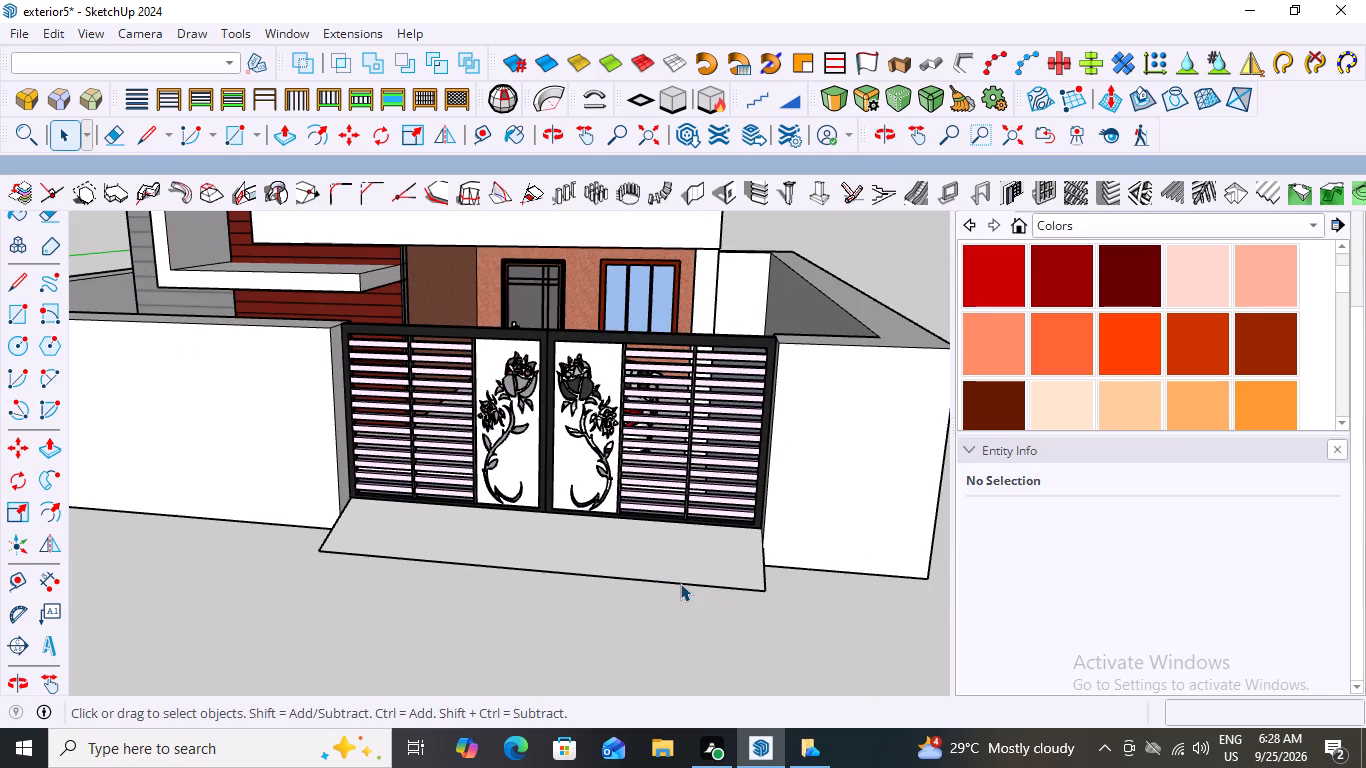
{"action": "scroll", "coordinate": [580, 537], "scroll_direction": "down", "scroll_amount": 2}
{"action": "middle_click_drag", "start_coordinate": [640, 579], "coordinate": [444, 532]}
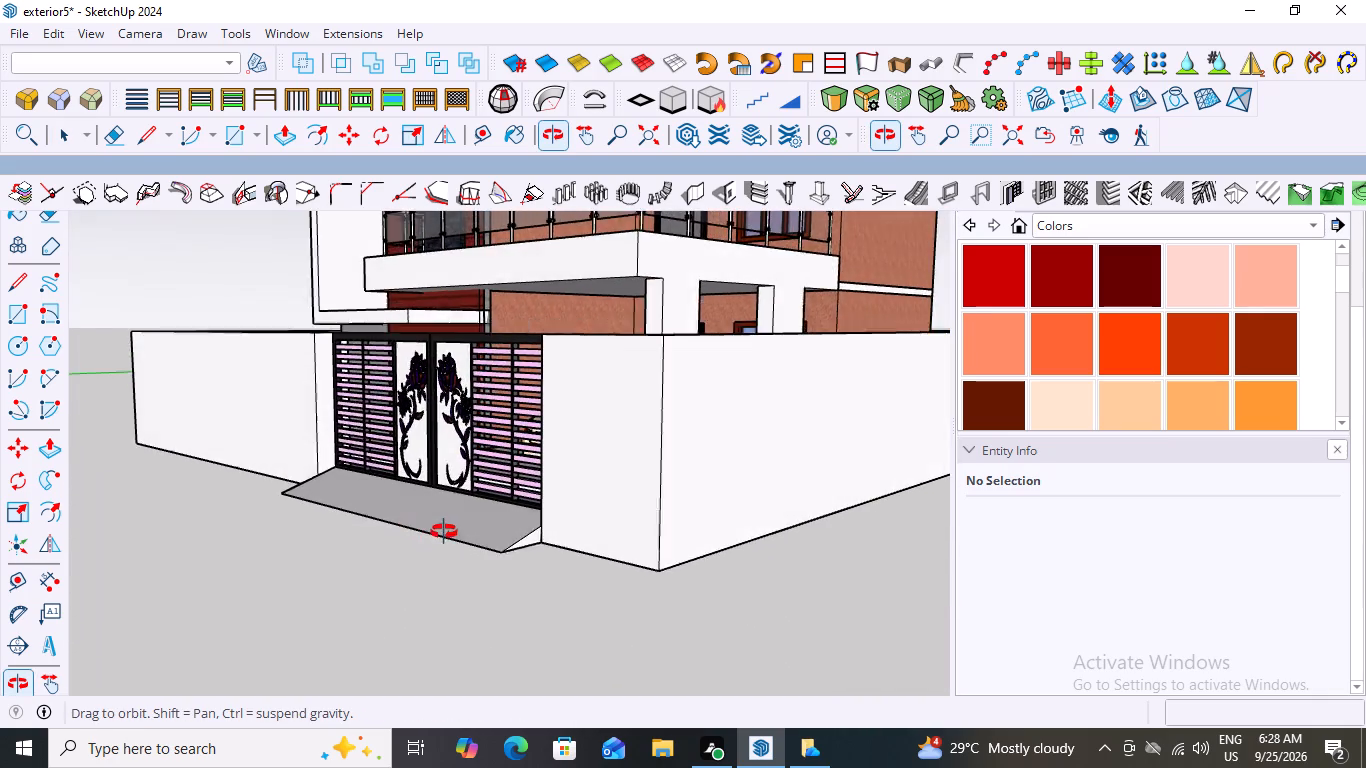
{"action": "middle_click_drag", "start_coordinate": [444, 532], "coordinate": [476, 544]}
{"action": "scroll", "coordinate": [602, 481], "scroll_direction": "up", "scroll_amount": 10}
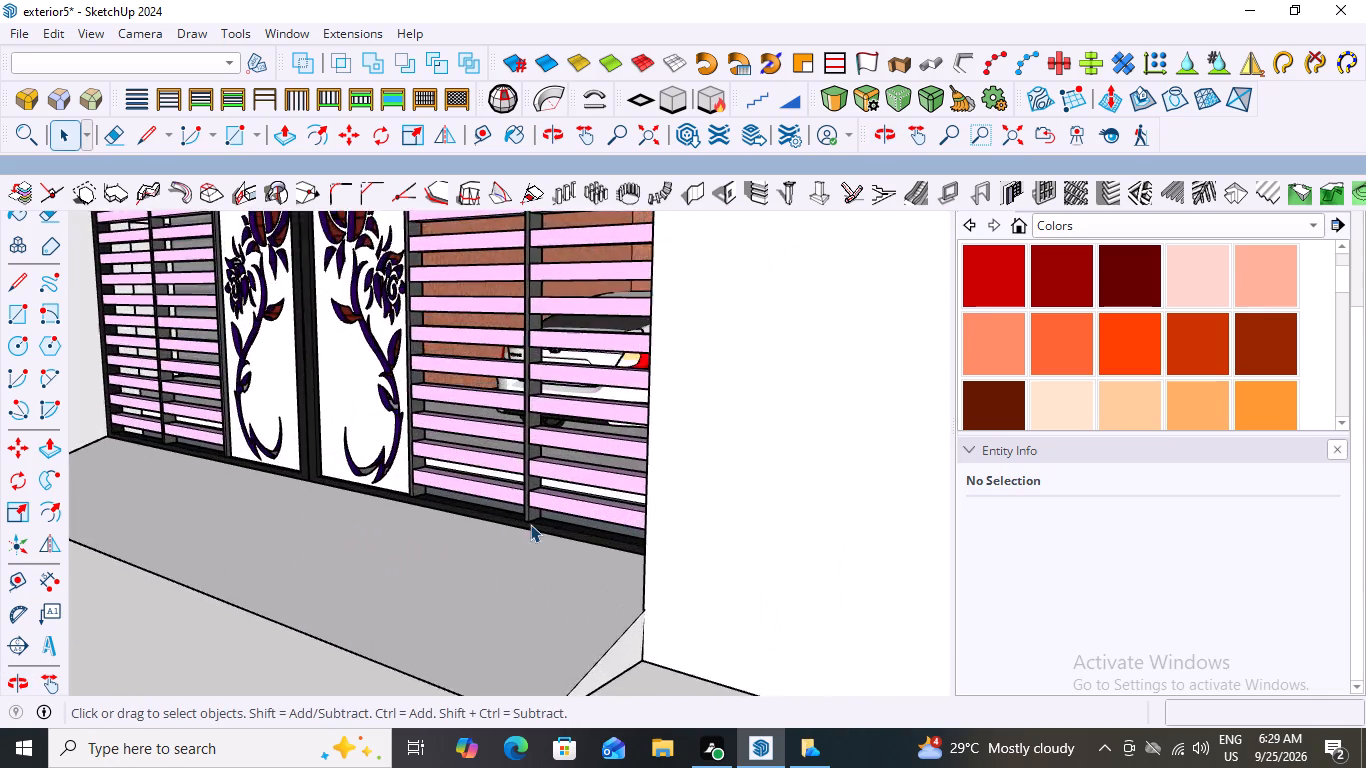
{"action": "scroll", "coordinate": [530, 524], "scroll_direction": "up", "scroll_amount": 3}
{"action": "middle_click_drag", "start_coordinate": [556, 535], "coordinate": [727, 565]}
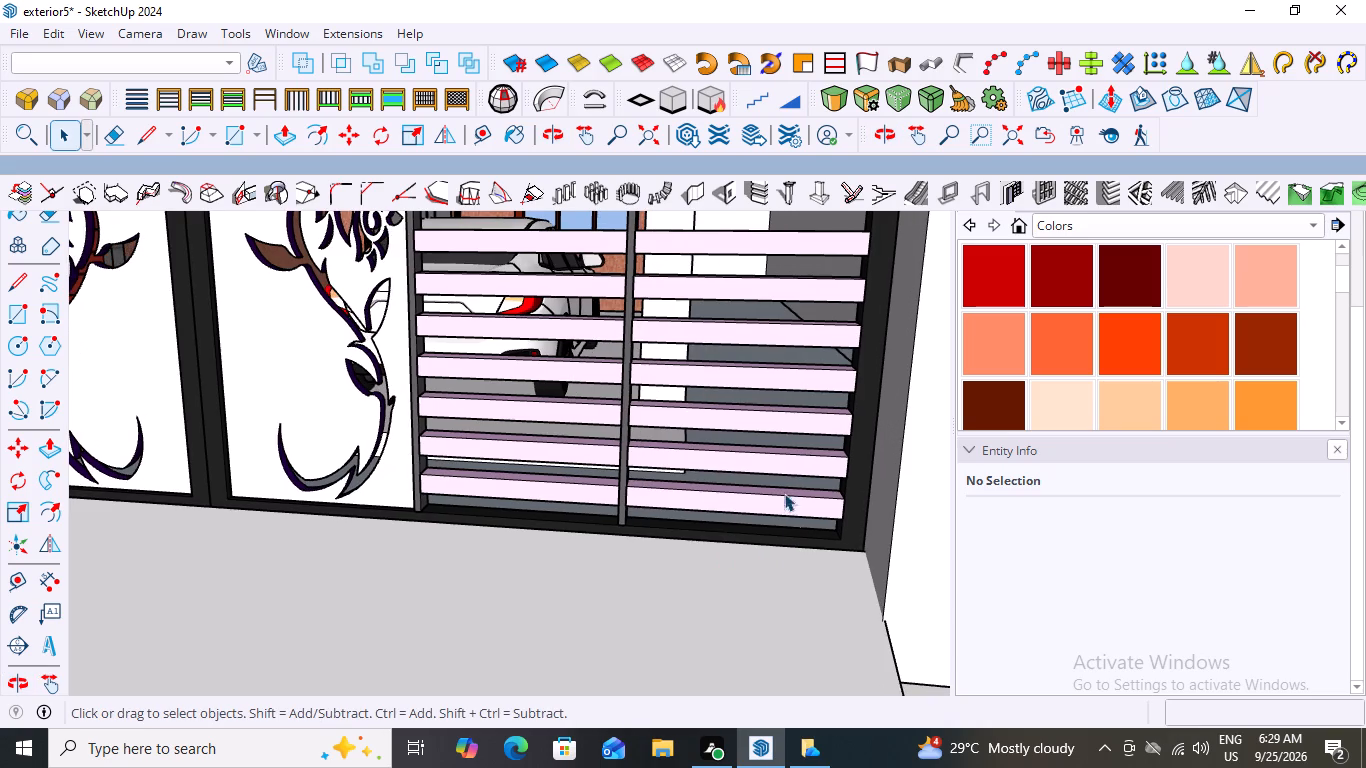
Select the gate component and examine it with the ramp, boundary wall and whole house from the front.
{"action": "left_click", "coordinate": [779, 532]}
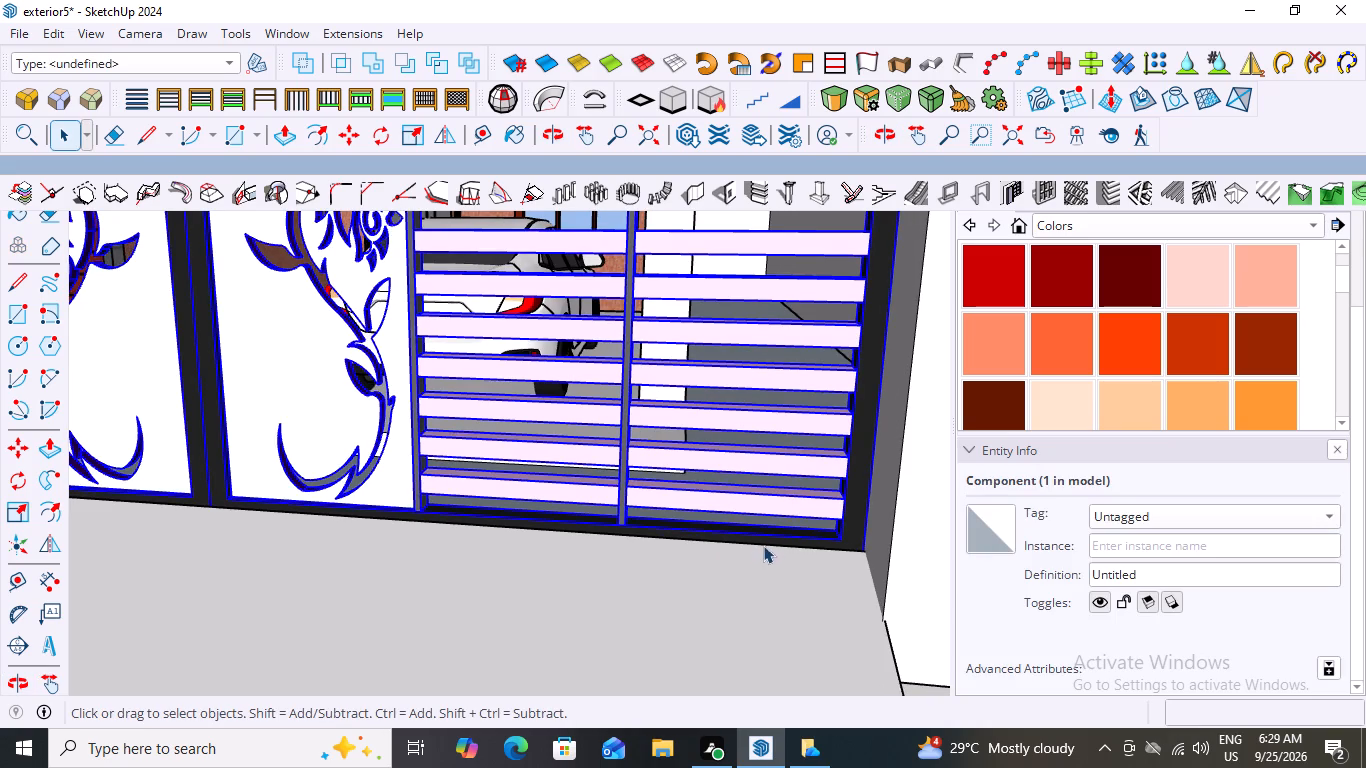
{"action": "left_click", "coordinate": [762, 541]}
{"action": "scroll", "coordinate": [762, 541], "scroll_direction": "down", "scroll_amount": 17}
{"action": "scroll", "coordinate": [696, 557], "scroll_direction": "down", "scroll_amount": 4}
{"action": "scroll", "coordinate": [750, 624], "scroll_direction": "down", "scroll_amount": 6}
{"action": "middle_click_drag", "start_coordinate": [774, 609], "coordinate": [852, 569]}
{"action": "scroll", "coordinate": [755, 535], "scroll_direction": "up", "scroll_amount": 7}
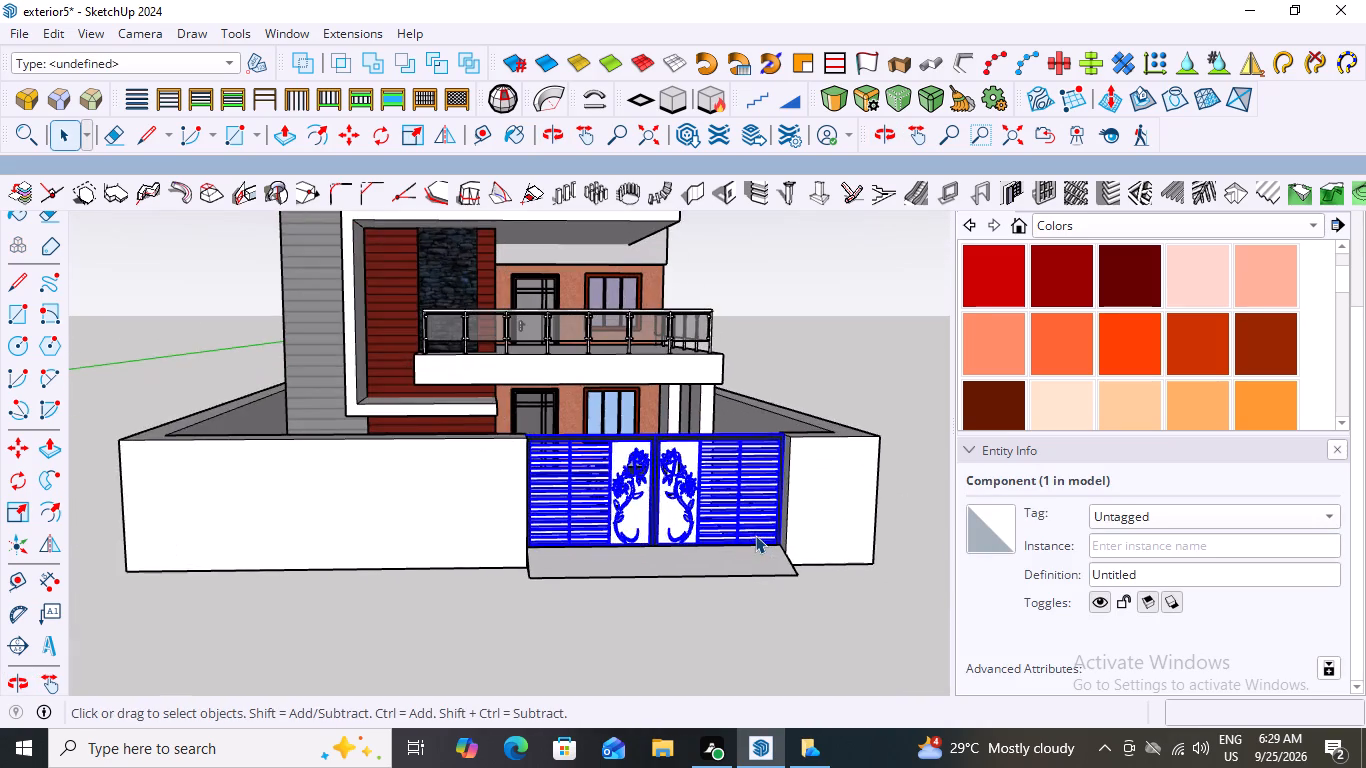
{"action": "scroll", "coordinate": [755, 535], "scroll_direction": "down", "scroll_amount": 6}
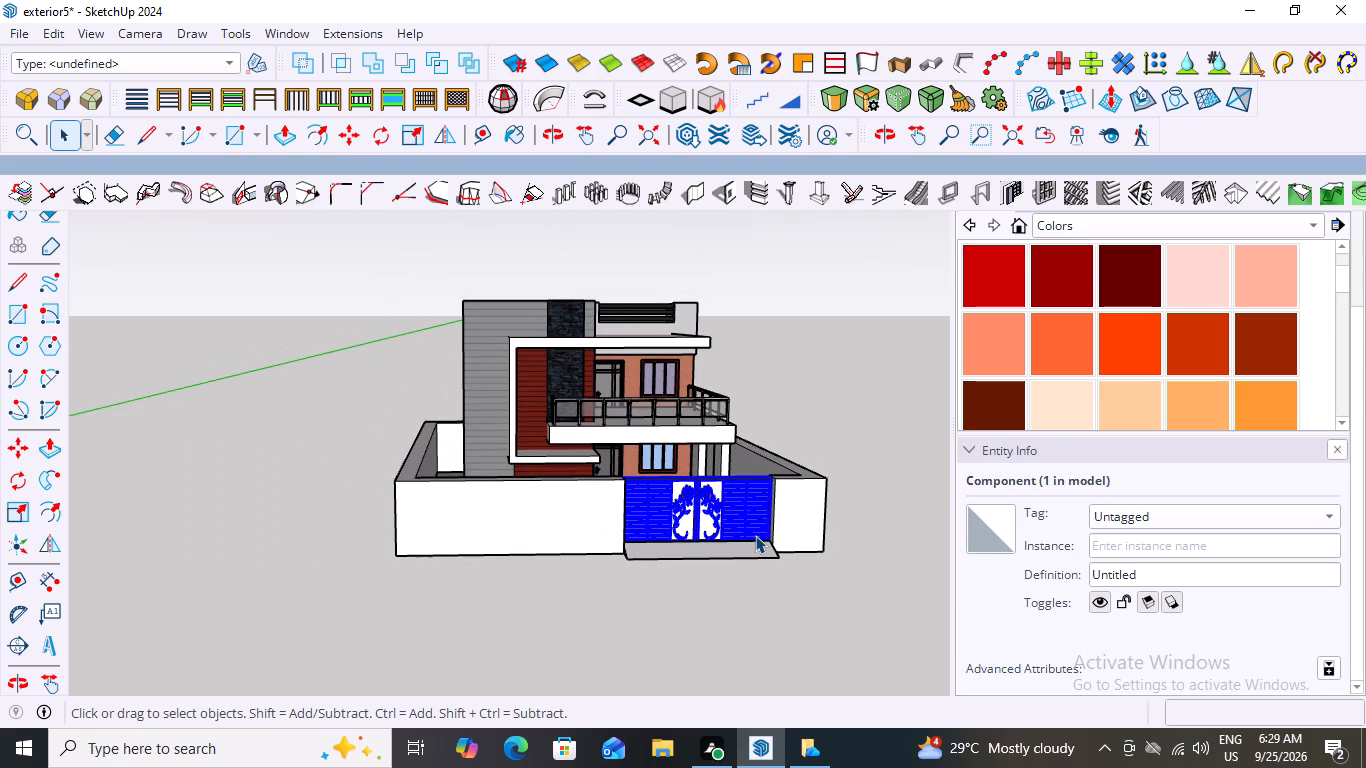
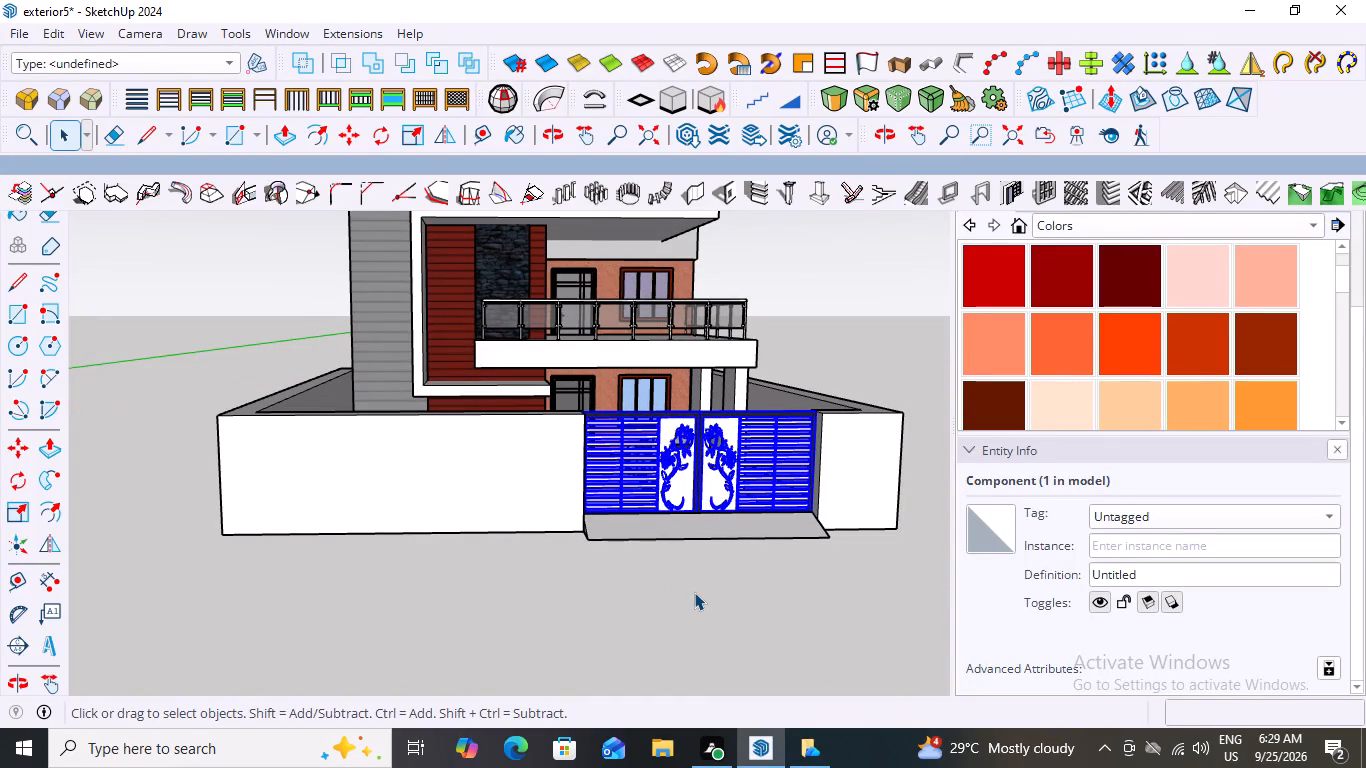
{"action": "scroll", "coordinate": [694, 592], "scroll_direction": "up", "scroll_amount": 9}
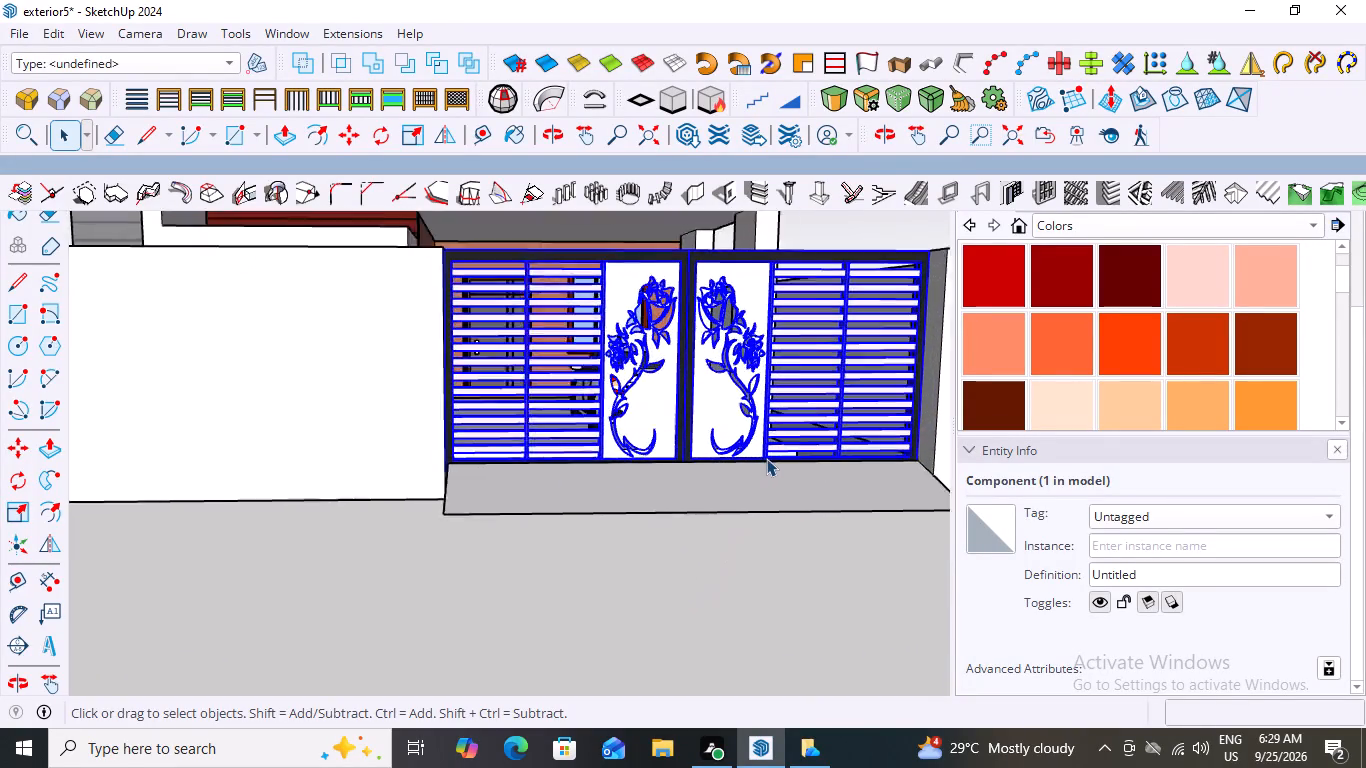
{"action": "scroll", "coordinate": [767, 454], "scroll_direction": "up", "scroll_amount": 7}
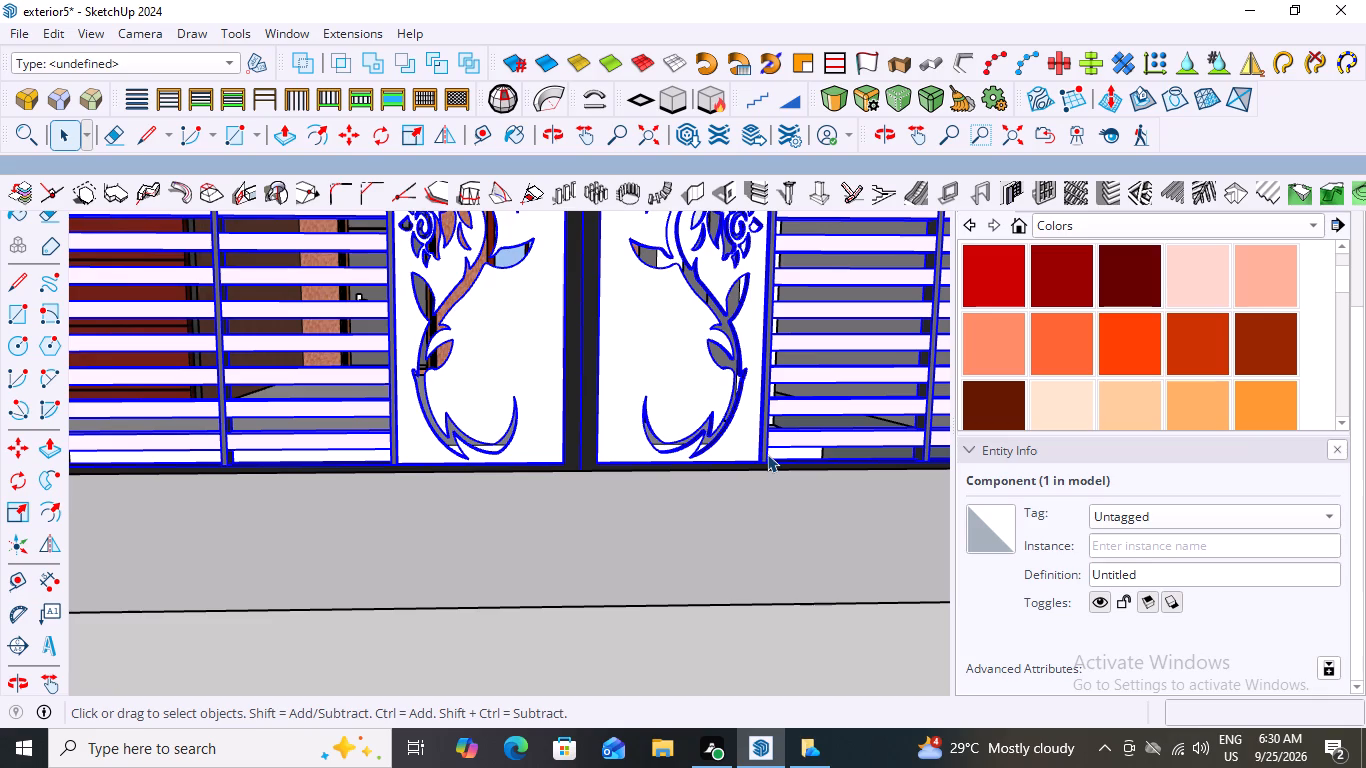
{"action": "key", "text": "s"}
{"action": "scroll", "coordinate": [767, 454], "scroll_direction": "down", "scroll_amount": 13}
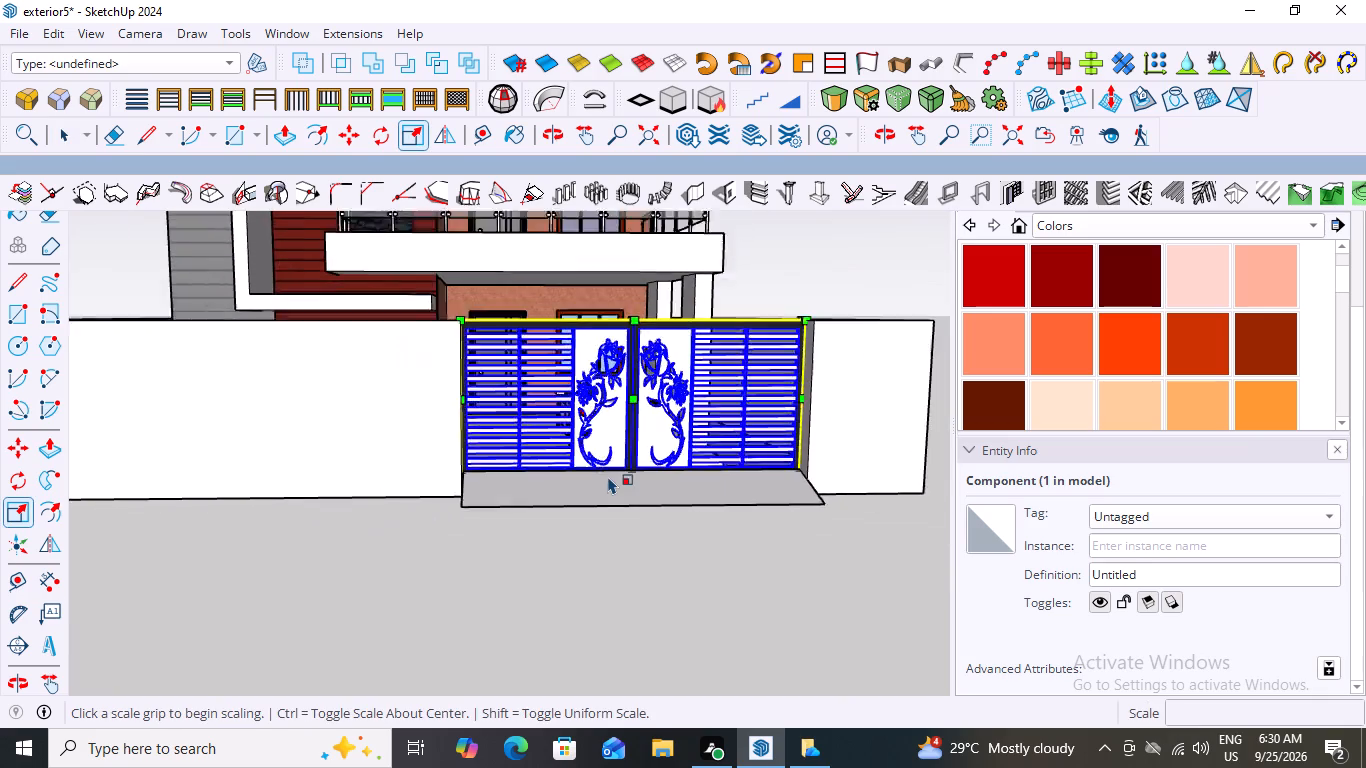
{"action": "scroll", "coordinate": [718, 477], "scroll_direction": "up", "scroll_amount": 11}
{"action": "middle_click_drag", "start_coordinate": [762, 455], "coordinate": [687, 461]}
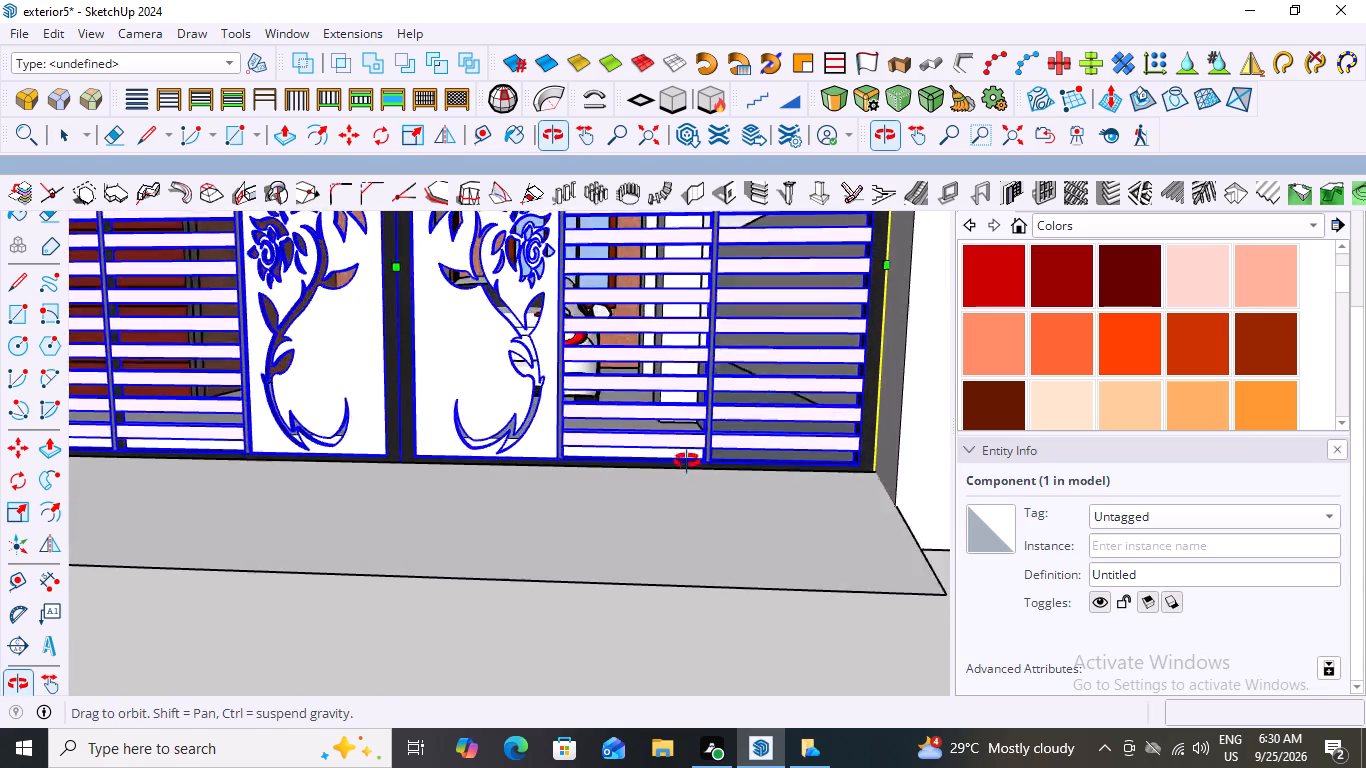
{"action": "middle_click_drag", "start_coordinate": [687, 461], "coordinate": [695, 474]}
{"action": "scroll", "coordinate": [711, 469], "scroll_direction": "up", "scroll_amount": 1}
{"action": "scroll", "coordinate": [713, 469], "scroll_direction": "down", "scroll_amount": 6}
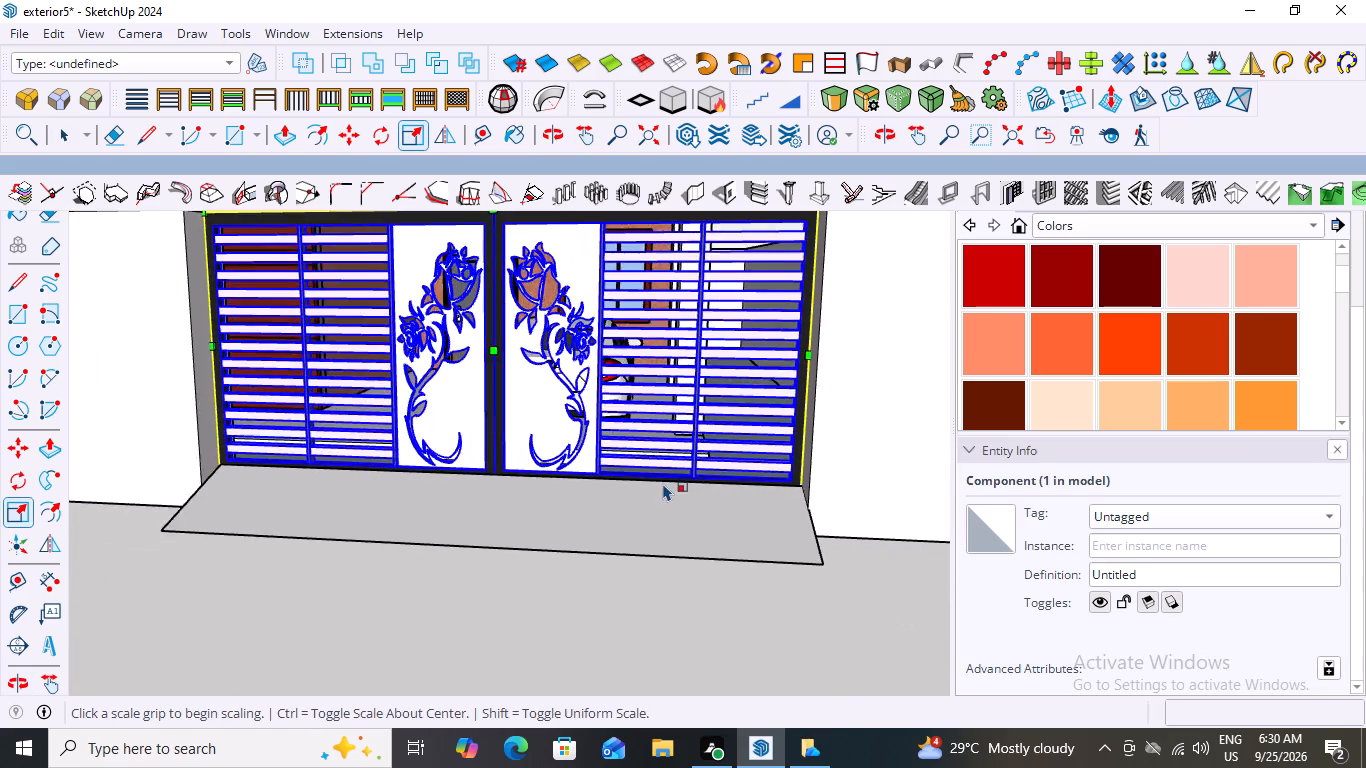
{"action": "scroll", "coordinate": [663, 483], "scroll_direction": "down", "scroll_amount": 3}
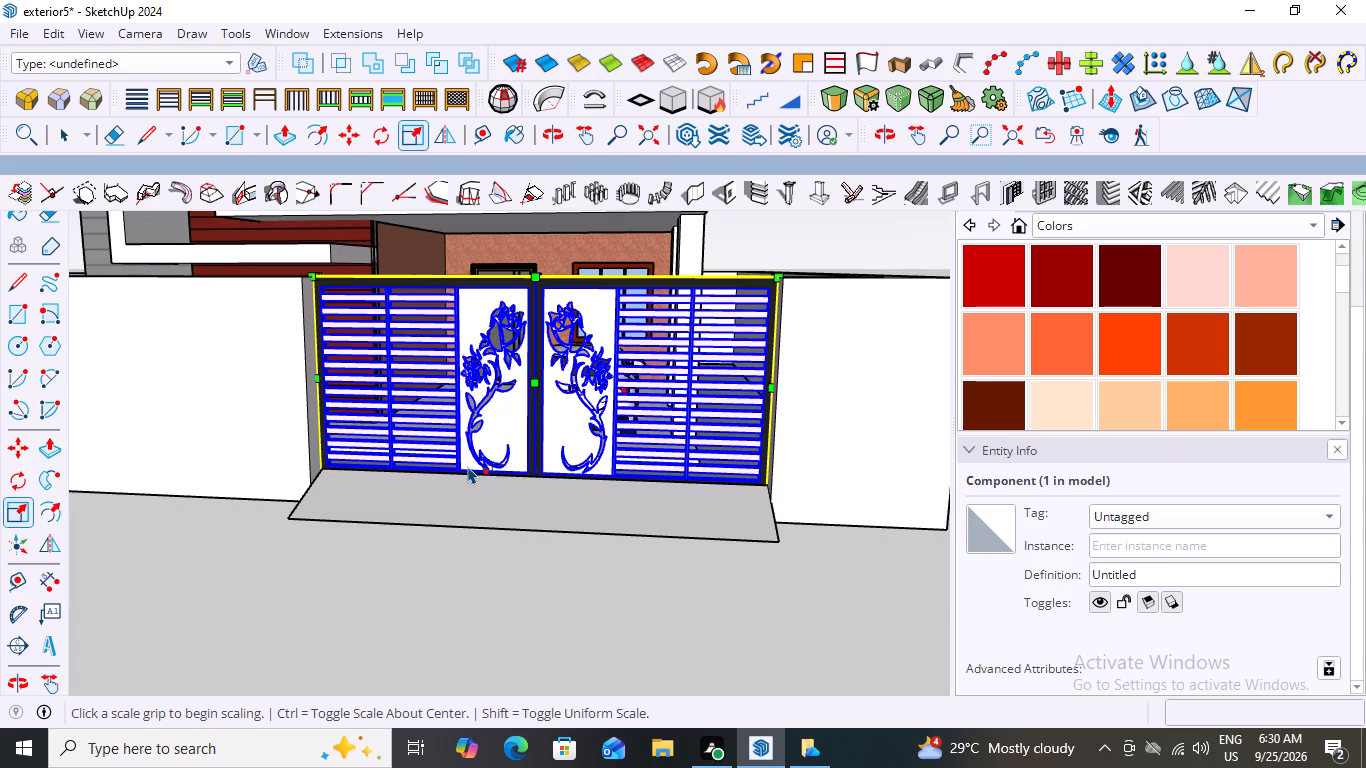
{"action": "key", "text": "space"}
Hide the sloped ramp group in front of the gate.
{"action": "left_click", "coordinate": [460, 499]}
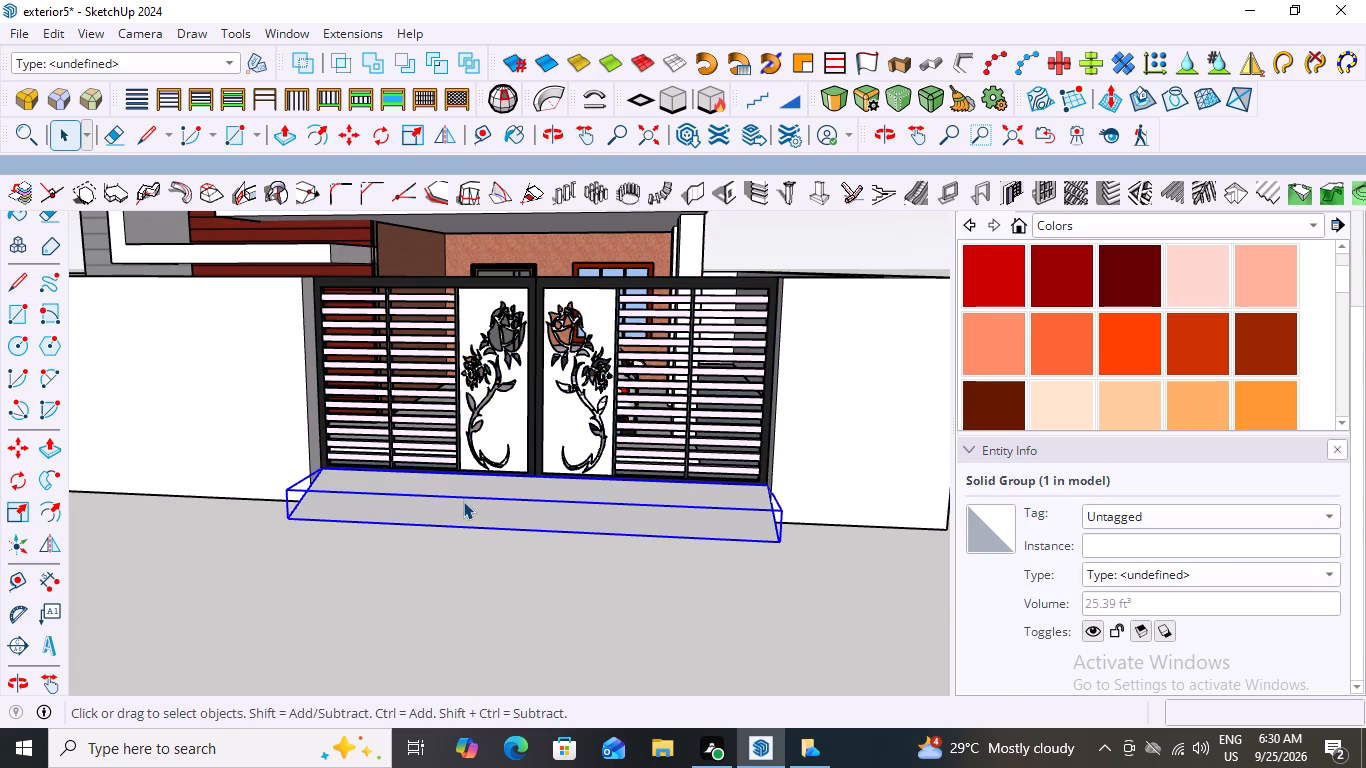
{"action": "right_click", "coordinate": [463, 501]}
{"action": "left_click", "coordinate": [500, 106]}
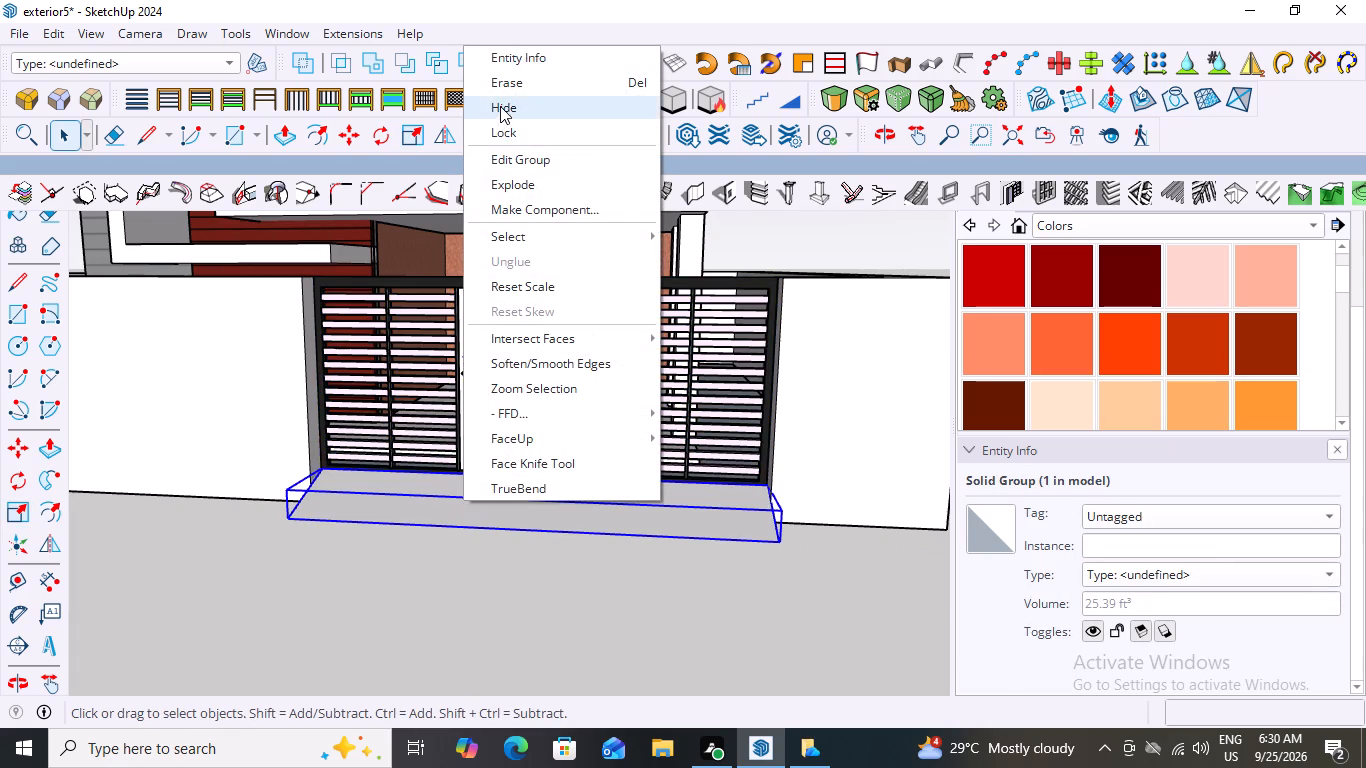
Scale the gate component from its bottom edge along the blue axis to 0.95, raising the bottom frame.
{"action": "scroll", "coordinate": [583, 484], "scroll_direction": "up", "scroll_amount": 1}
{"action": "middle_click", "coordinate": [614, 453]}
{"action": "scroll", "coordinate": [600, 482], "scroll_direction": "up", "scroll_amount": 3}
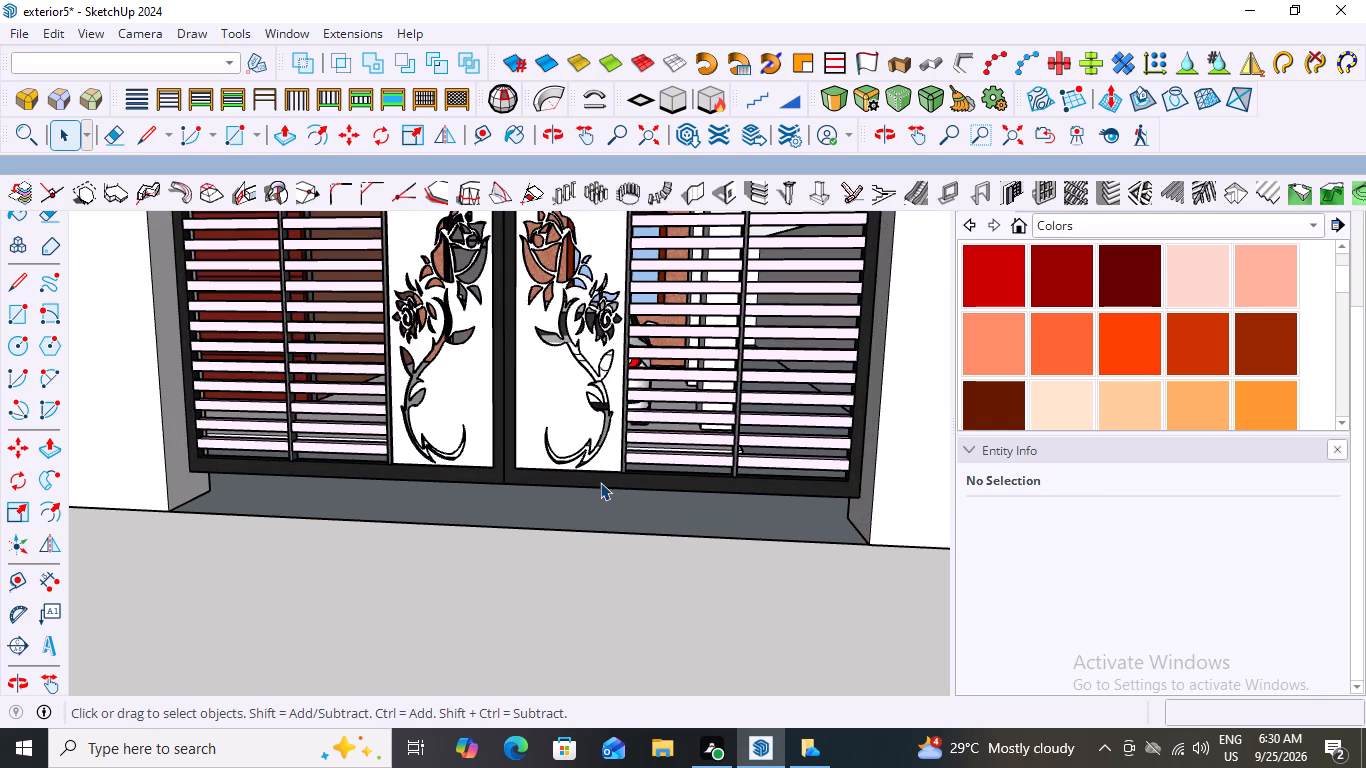
{"action": "left_click", "coordinate": [584, 481]}
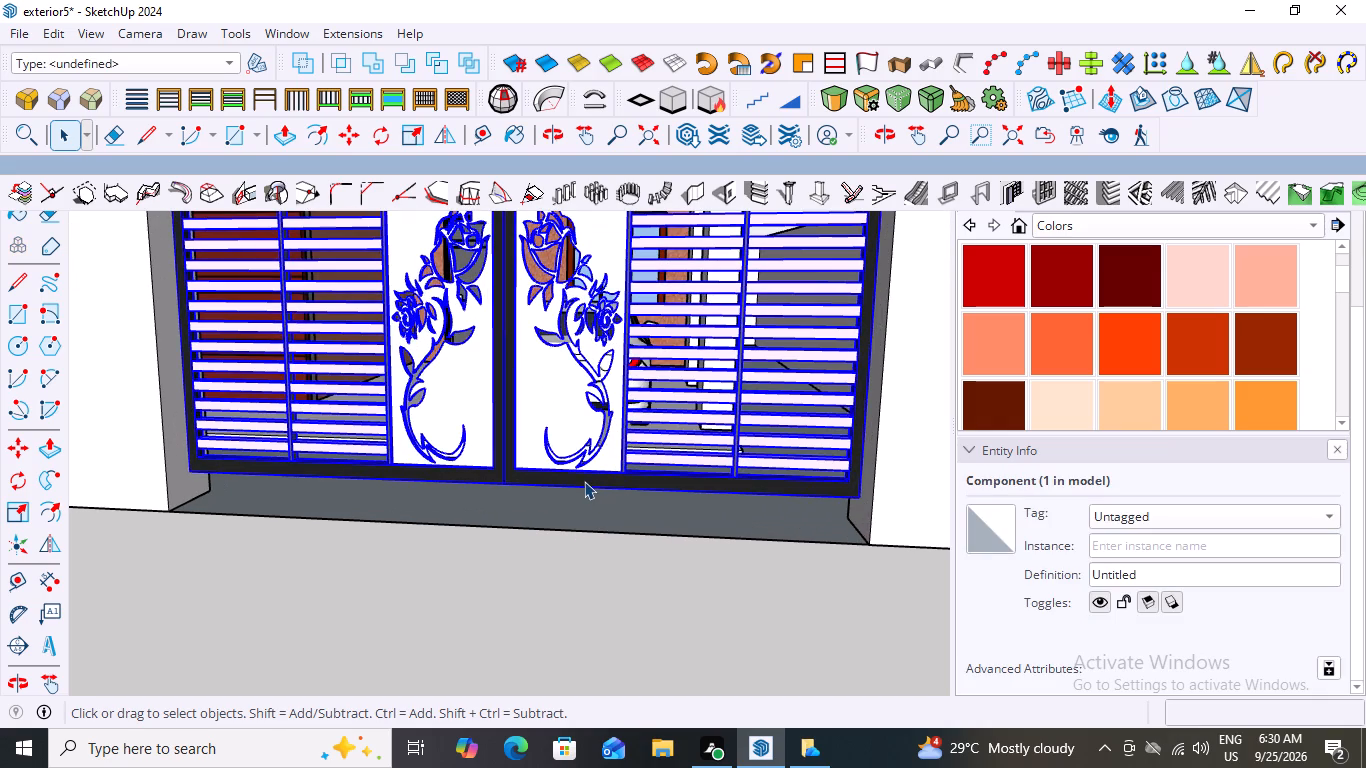
{"action": "key", "text": "s"}
{"action": "middle_click_drag", "start_coordinate": [558, 501], "coordinate": [605, 414]}
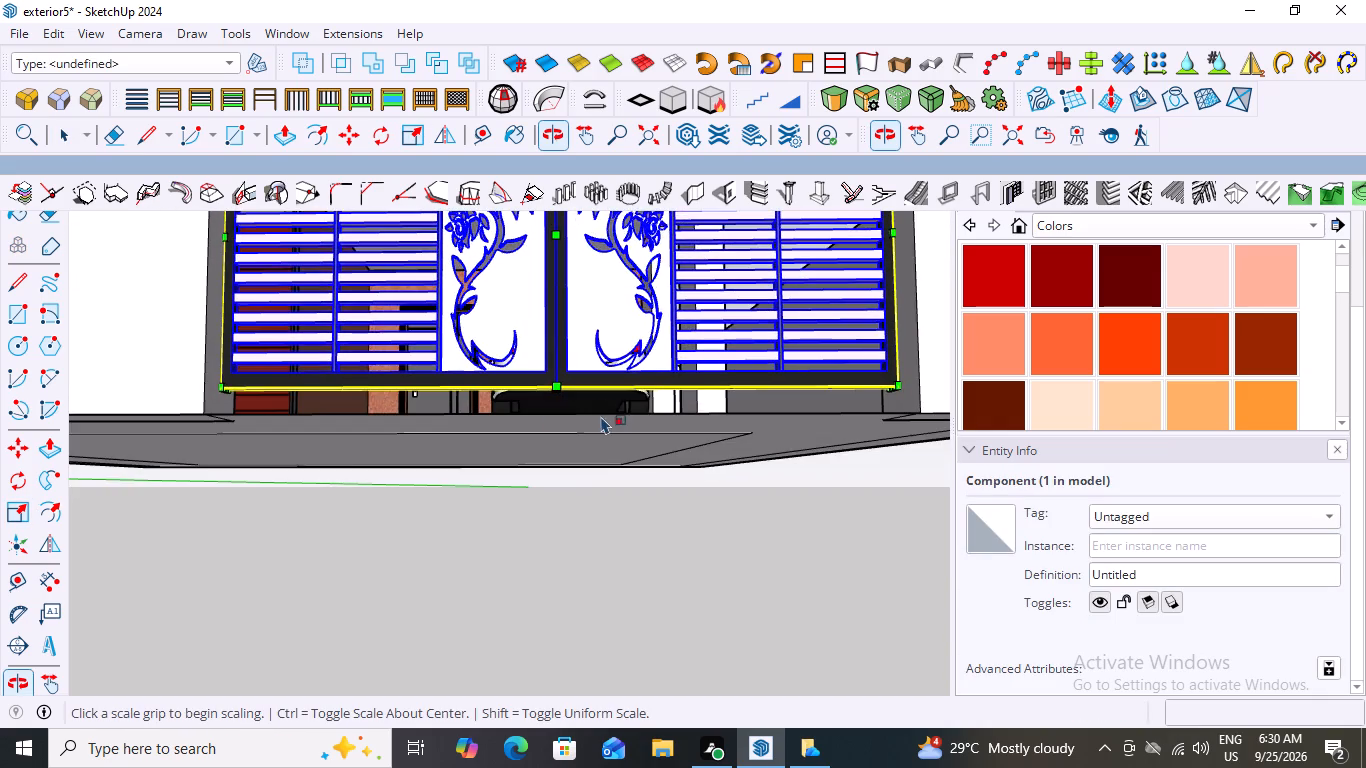
{"action": "scroll", "coordinate": [535, 394], "scroll_direction": "up", "scroll_amount": 7}
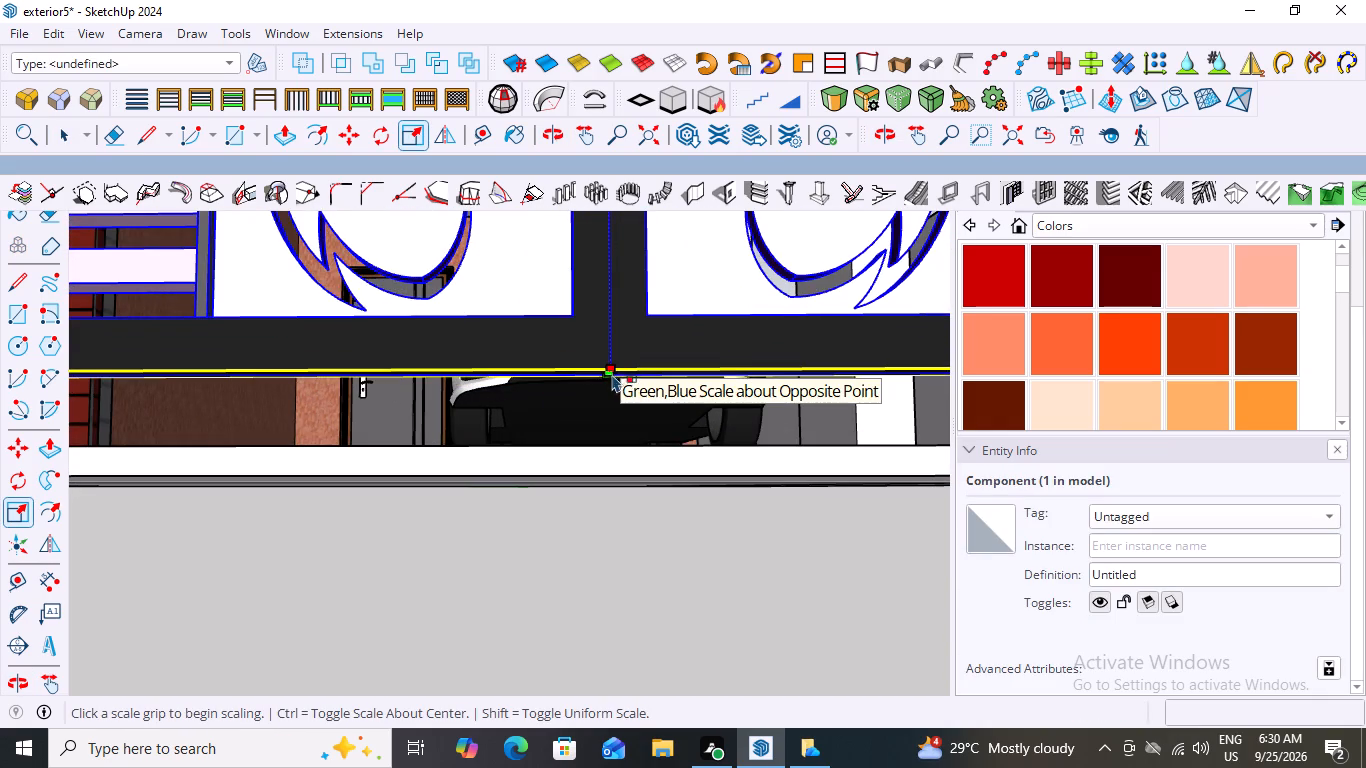
{"action": "scroll", "coordinate": [609, 373], "scroll_direction": "up", "scroll_amount": 8}
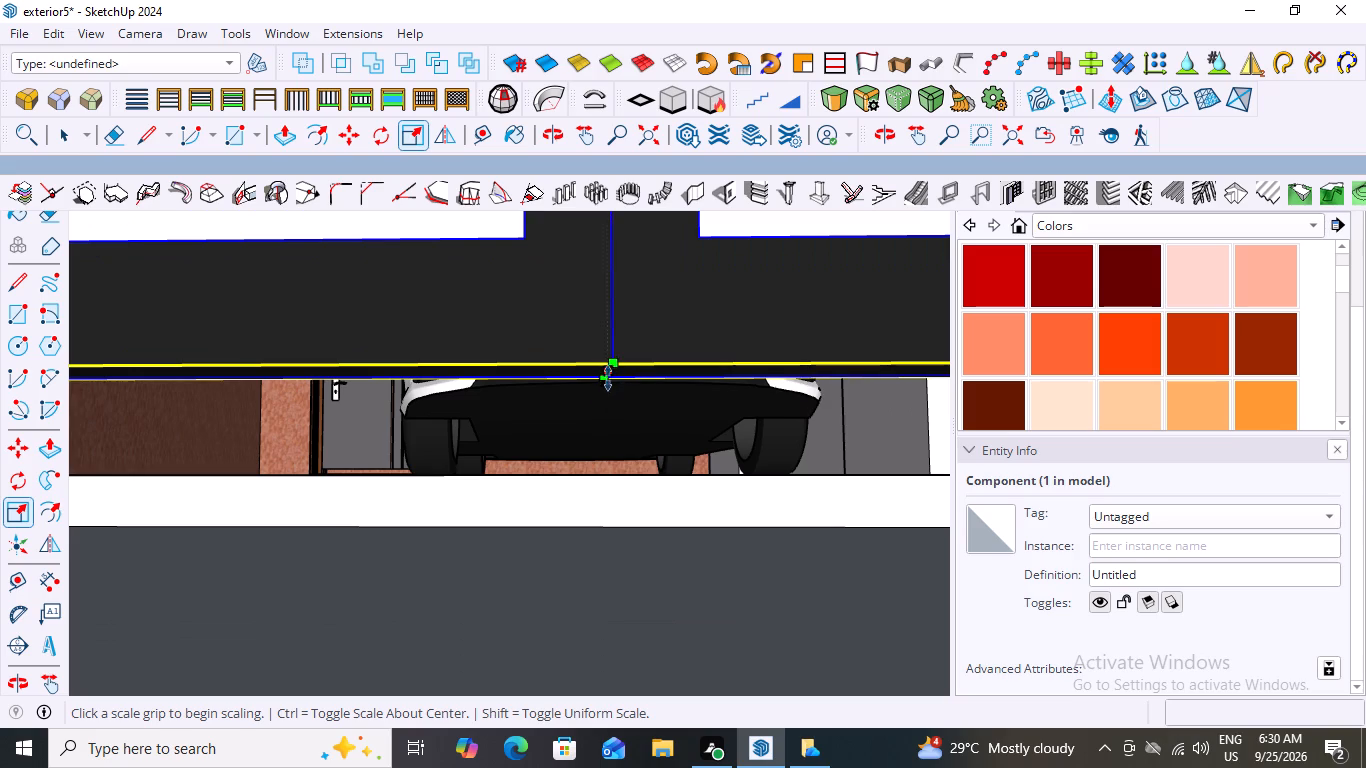
{"action": "left_click", "coordinate": [610, 376]}
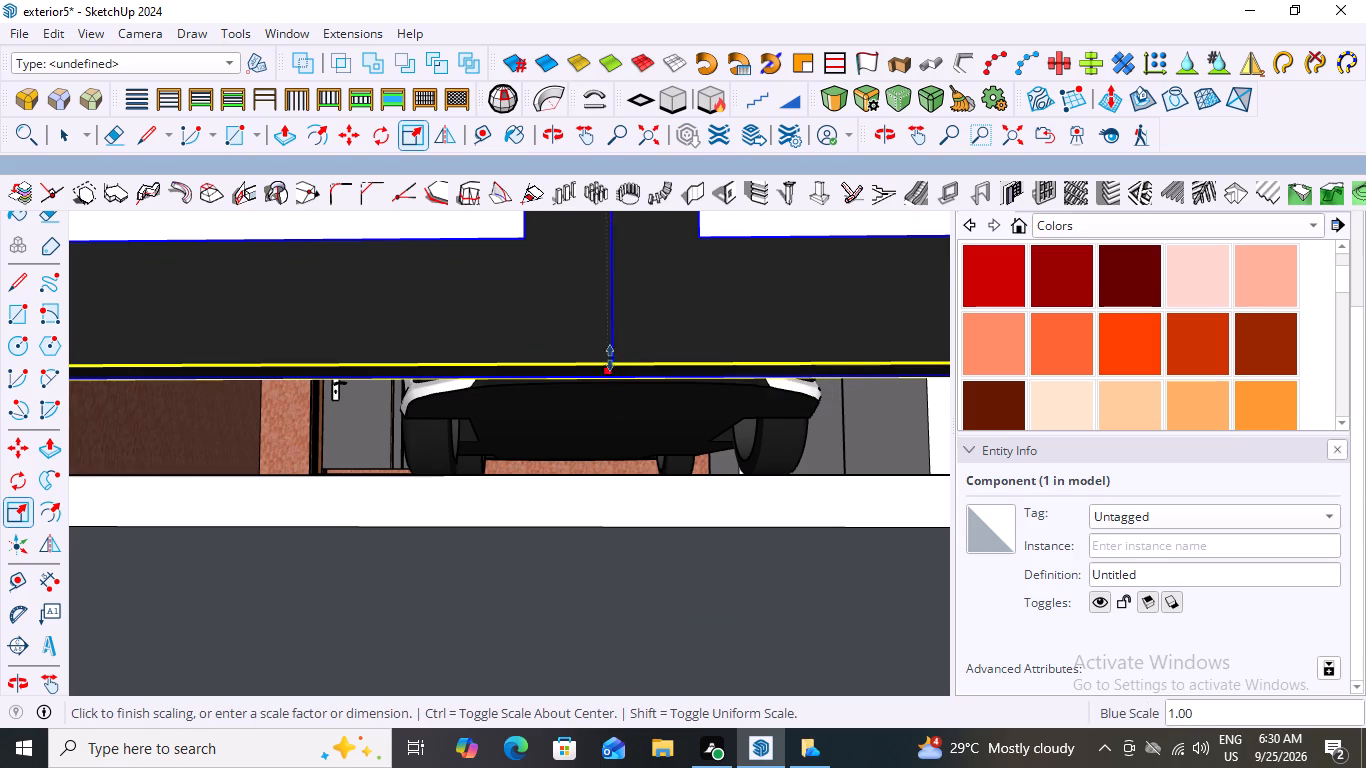
{"action": "scroll", "coordinate": [611, 329], "scroll_direction": "down", "scroll_amount": 12}
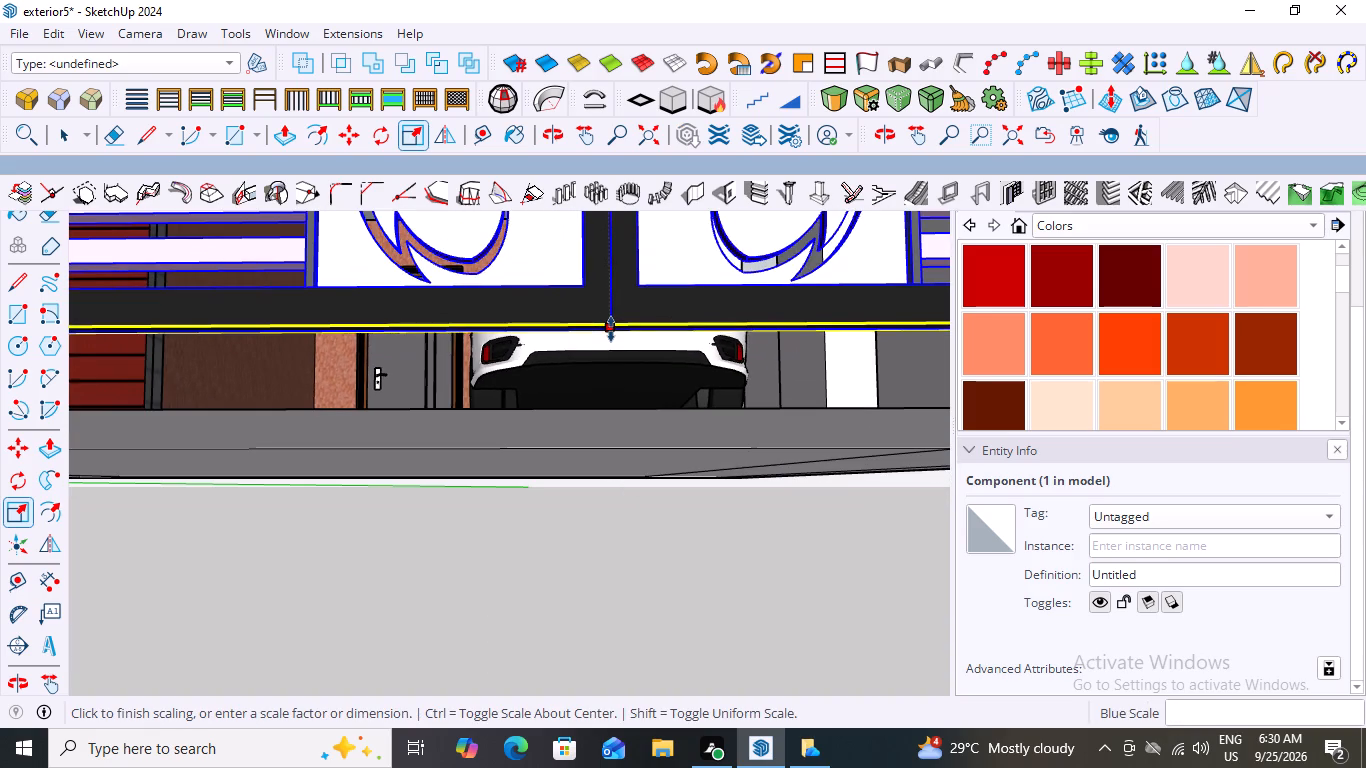
{"action": "left_click", "coordinate": [611, 301]}
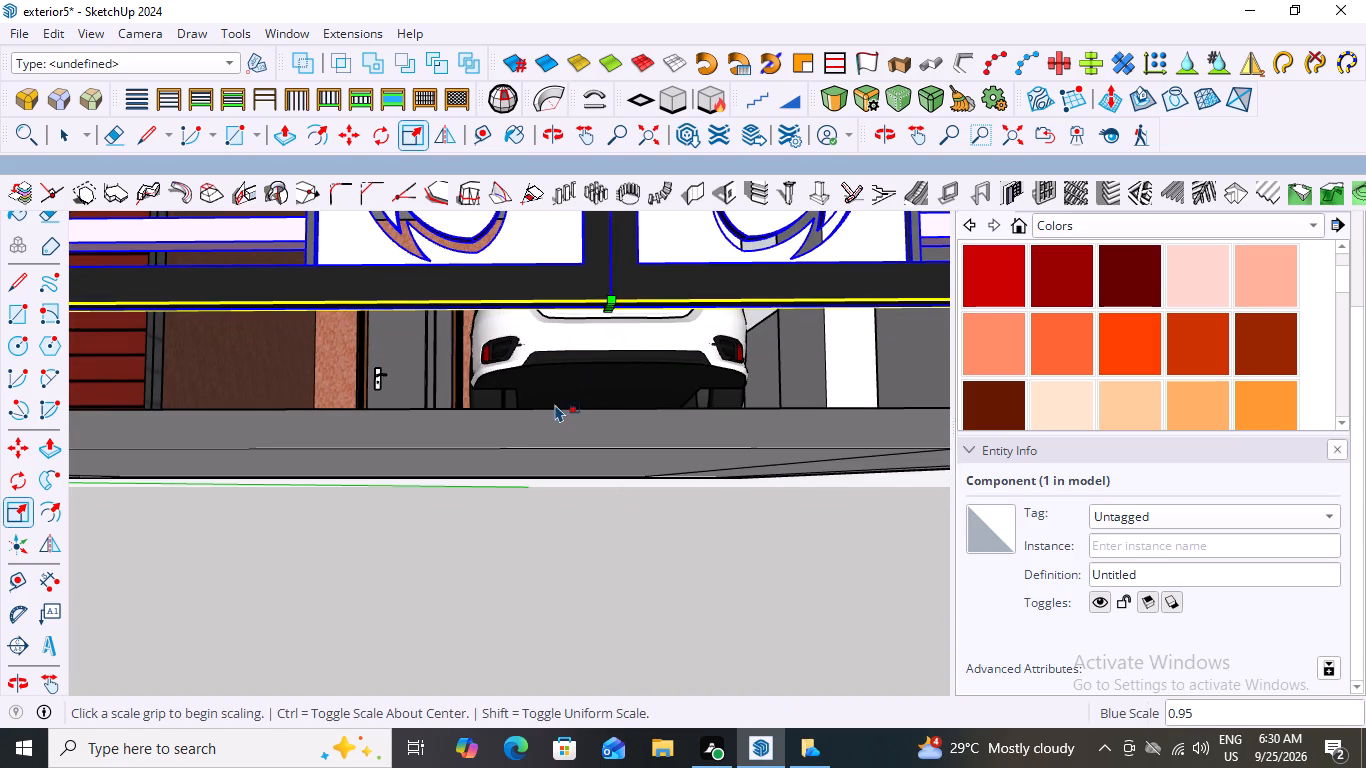
{"action": "key", "text": "space"}
Deselect the gate and unhide all hidden objects to bring back the ramp.
{"action": "scroll", "coordinate": [510, 443], "scroll_direction": "down", "scroll_amount": 14}
{"action": "middle_click_drag", "start_coordinate": [525, 476], "coordinate": [508, 575]}
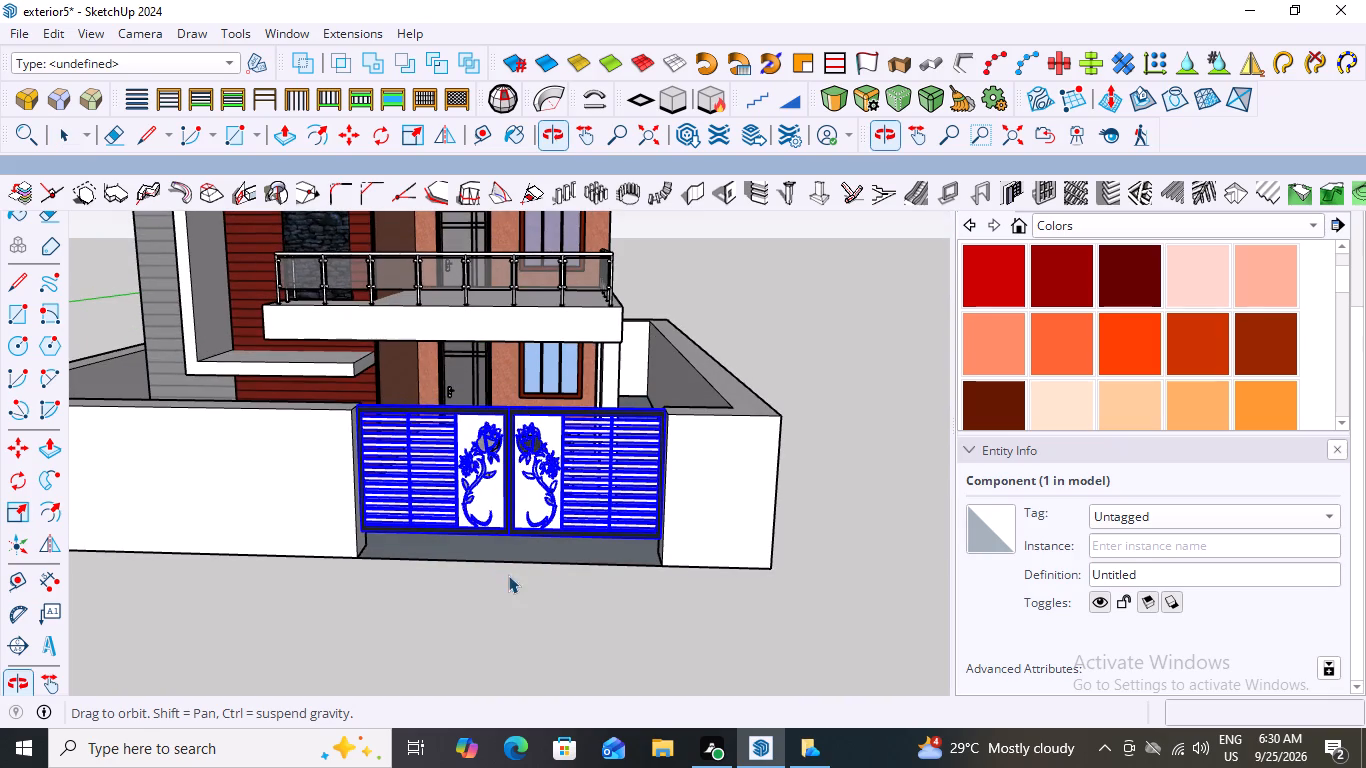
{"action": "left_click", "coordinate": [811, 335]}
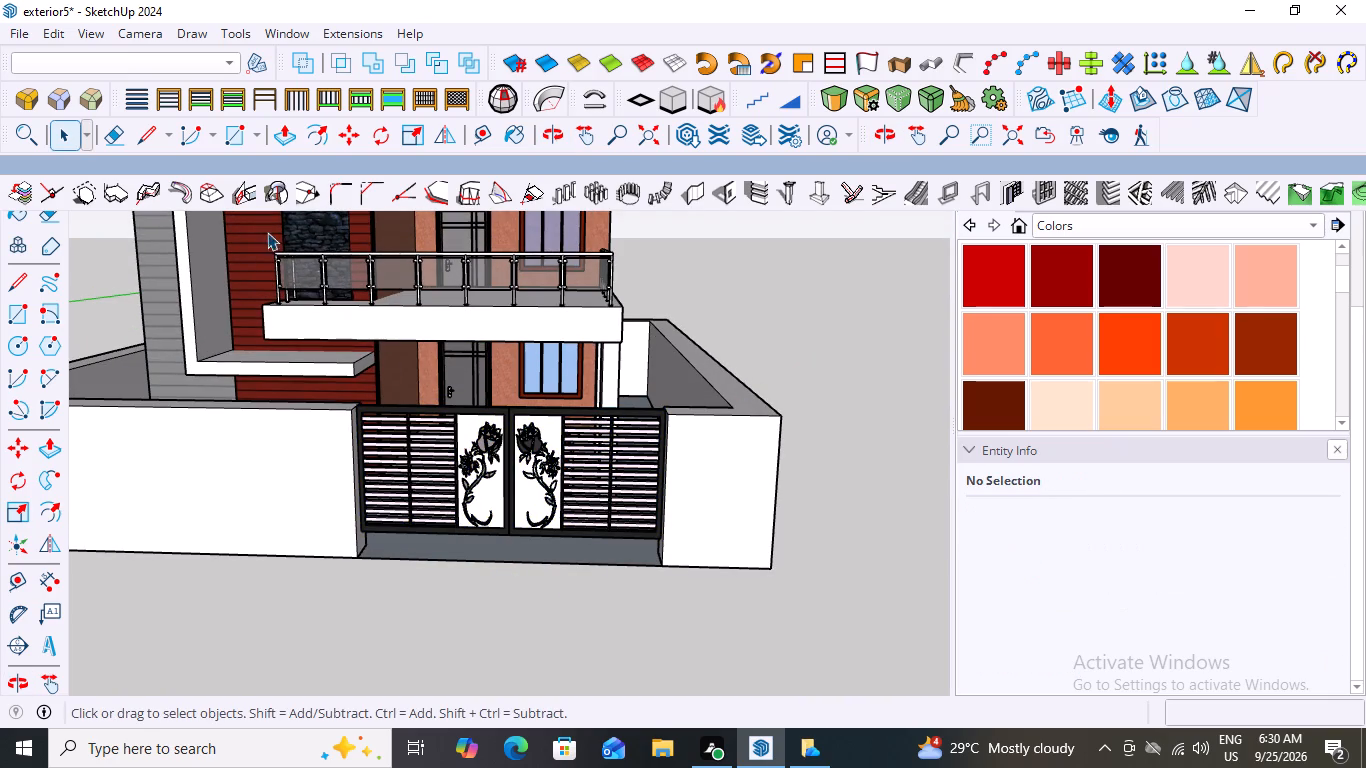
{"action": "left_click", "coordinate": [44, 33]}
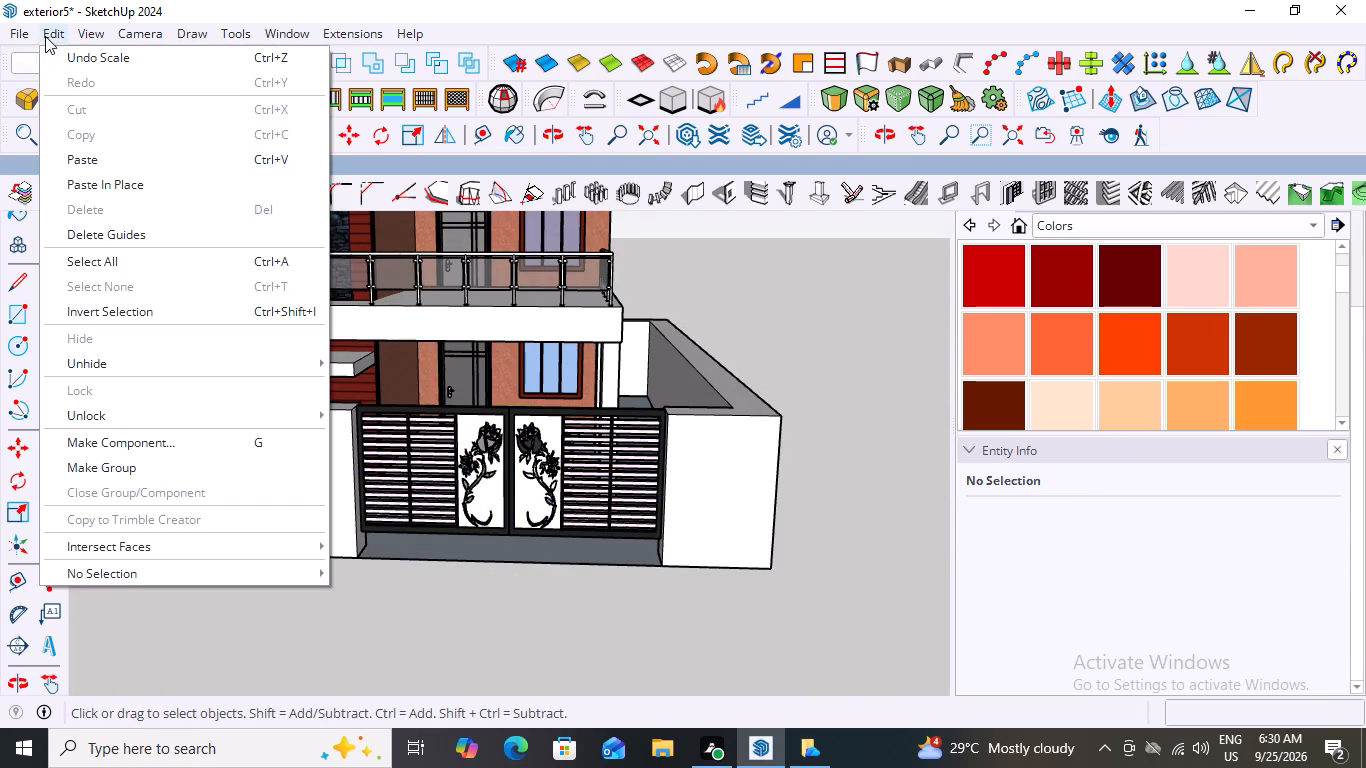
{"action": "left_click", "coordinate": [139, 366]}
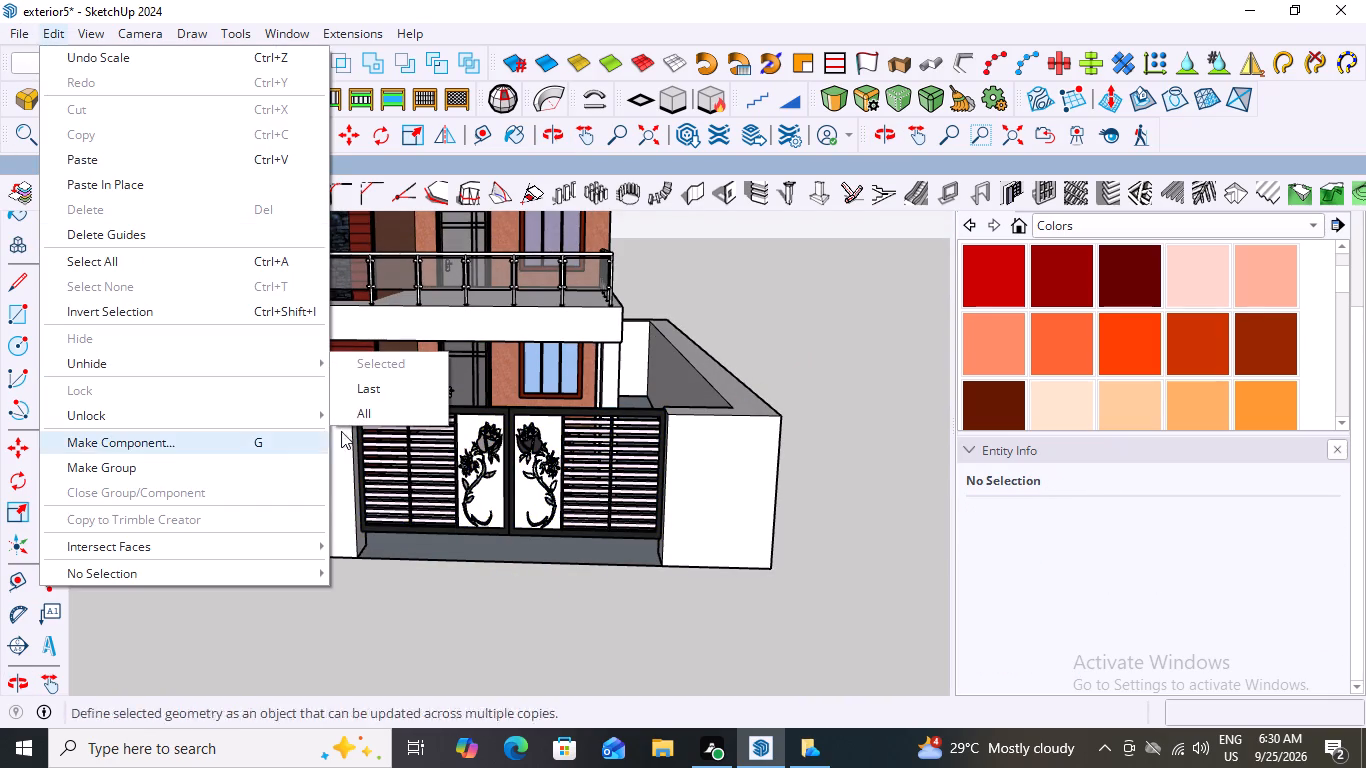
{"action": "left_click", "coordinate": [365, 412]}
Examine the clearance between the gate's bottom frame and the ramp's upper edge, close up at the wall end and from several angles.
{"action": "scroll", "coordinate": [641, 392], "scroll_direction": "down", "scroll_amount": 6}
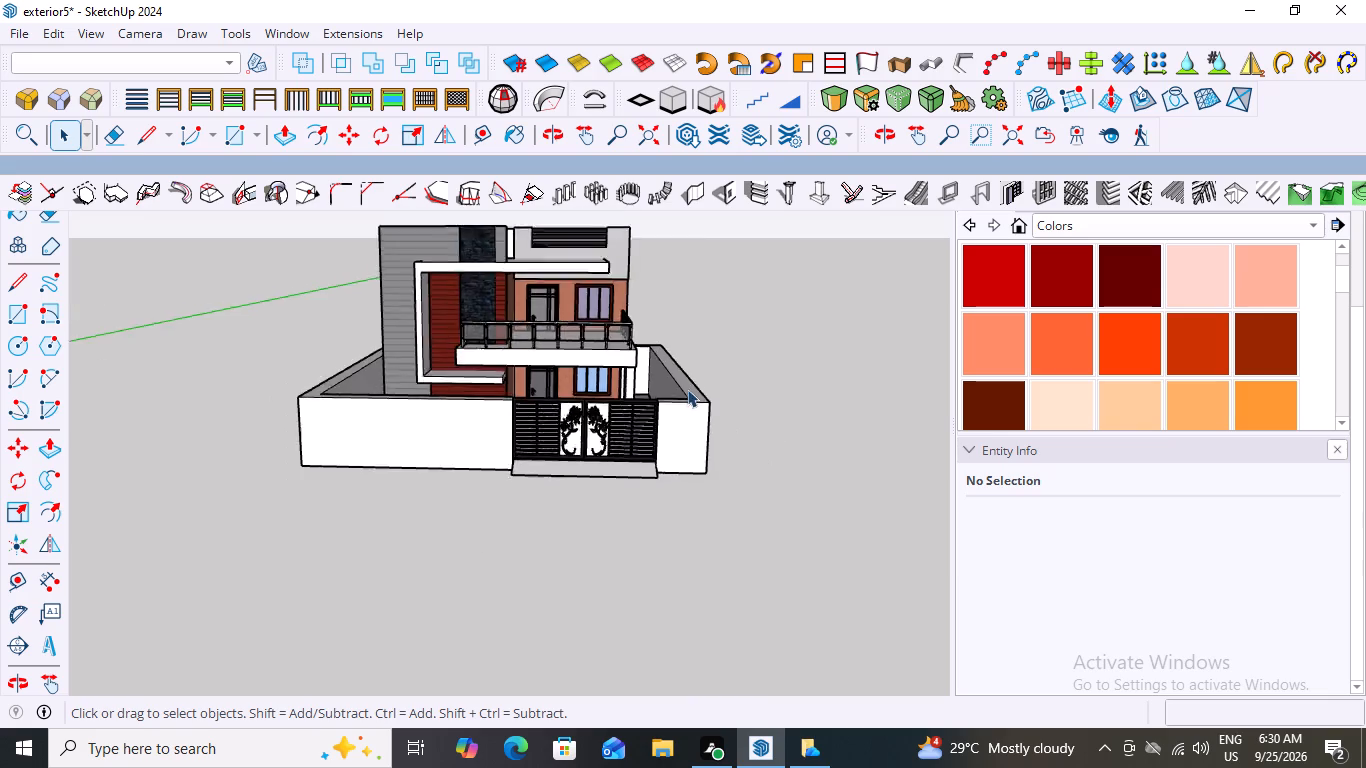
{"action": "scroll", "coordinate": [687, 389], "scroll_direction": "down", "scroll_amount": 7}
{"action": "middle_click_drag", "start_coordinate": [709, 495], "coordinate": [659, 478]}
{"action": "scroll", "coordinate": [656, 480], "scroll_direction": "up", "scroll_amount": 8}
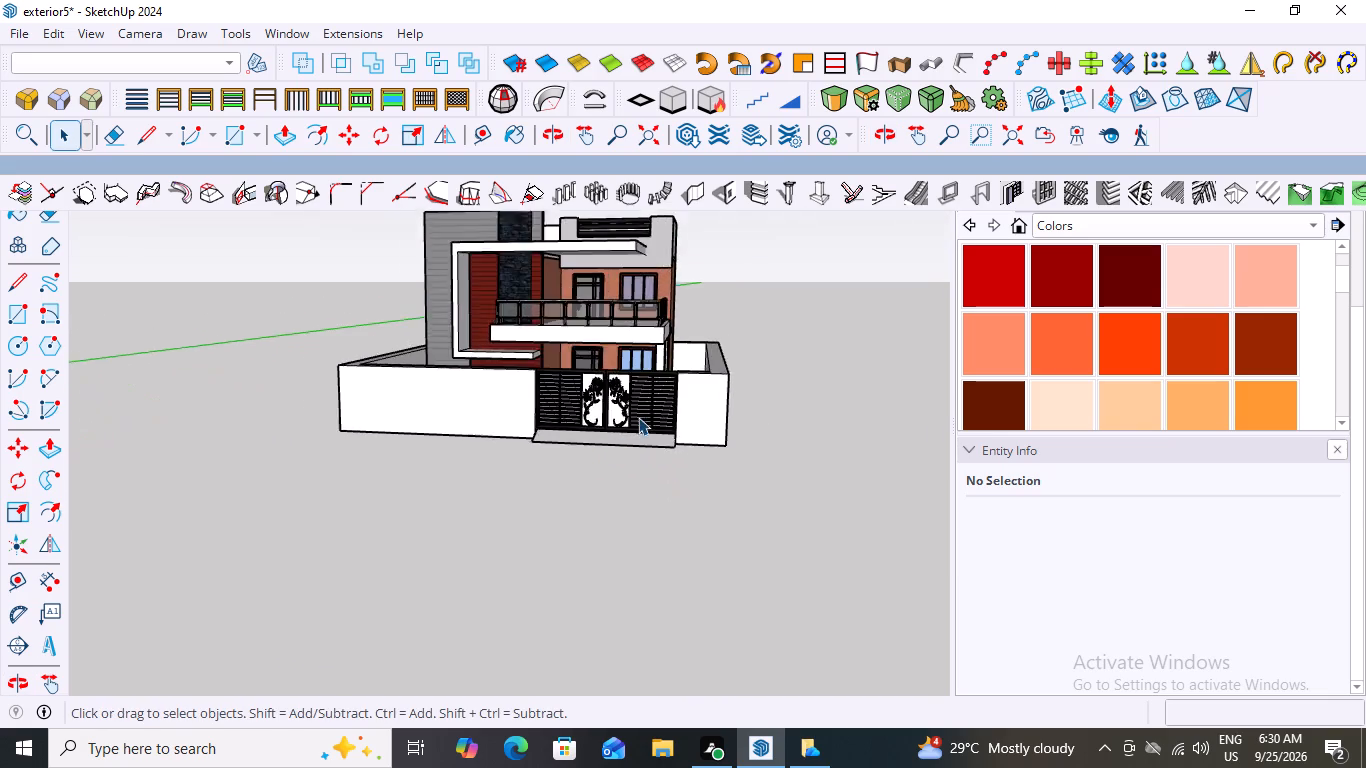
{"action": "scroll", "coordinate": [638, 417], "scroll_direction": "up", "scroll_amount": 17}
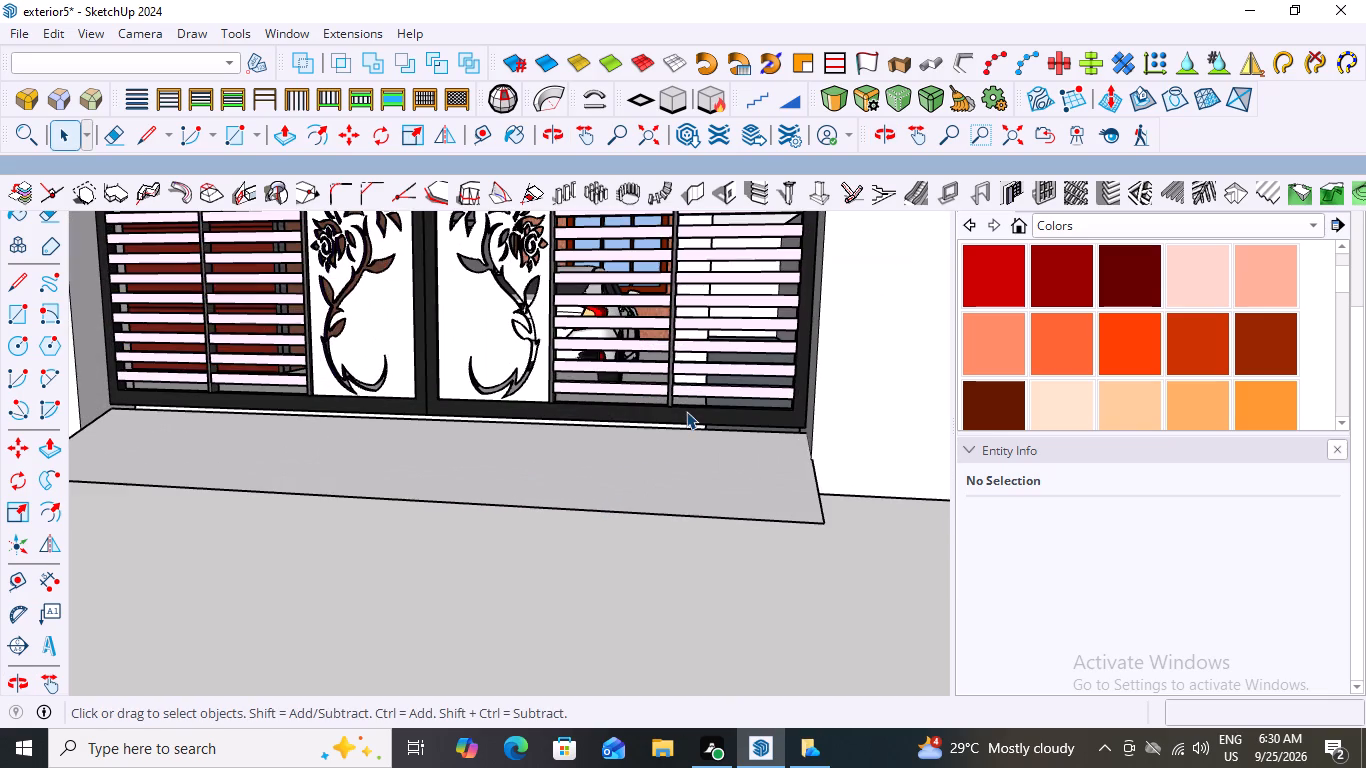
{"action": "scroll", "coordinate": [758, 446], "scroll_direction": "up", "scroll_amount": 7}
{"action": "scroll", "coordinate": [866, 410], "scroll_direction": "up", "scroll_amount": 6}
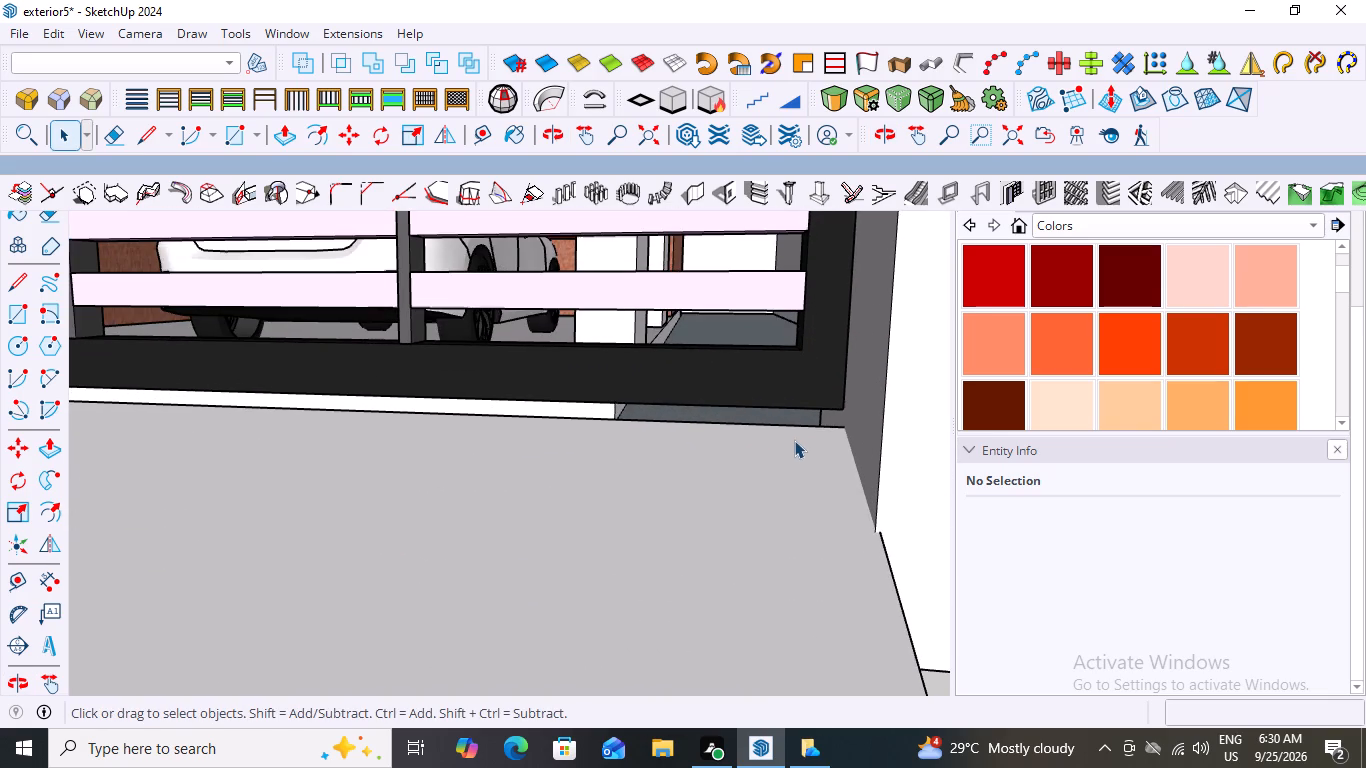
{"action": "middle_click_drag", "start_coordinate": [797, 437], "coordinate": [727, 435]}
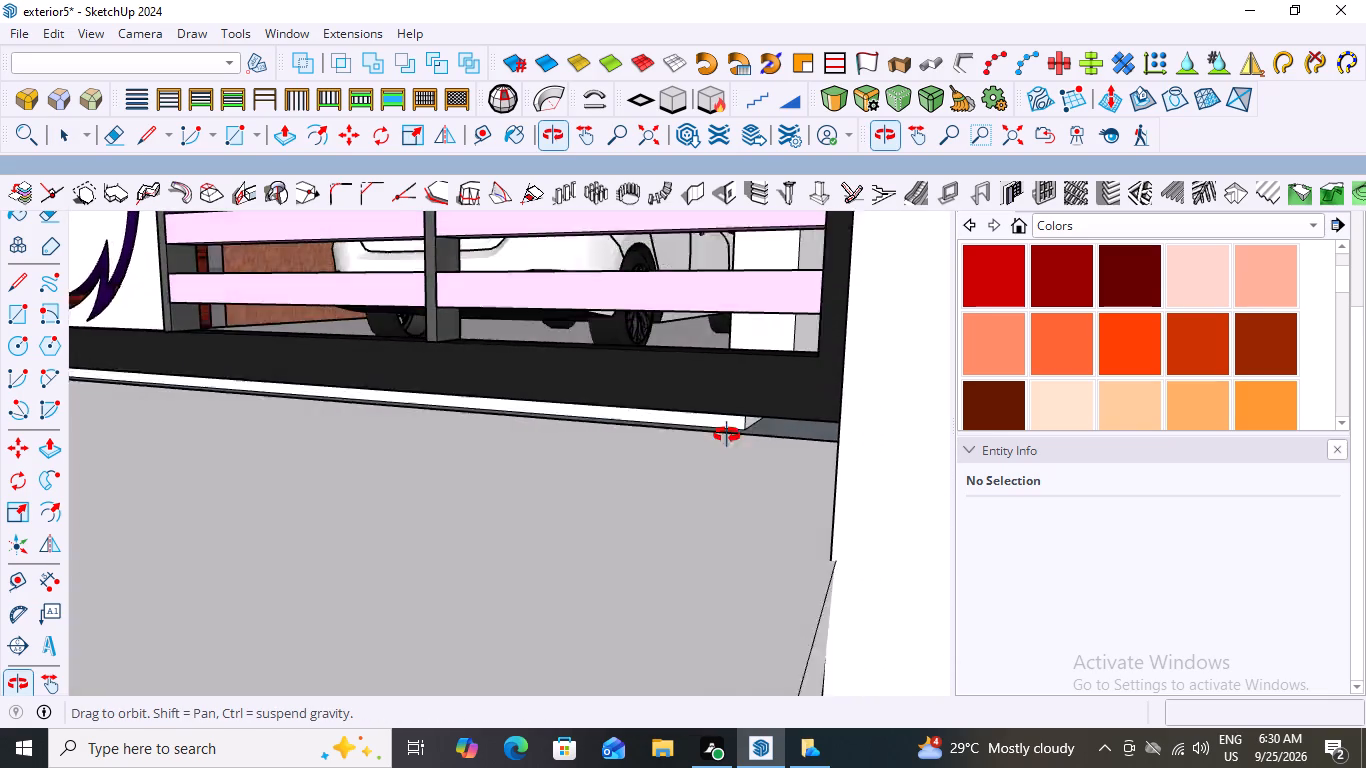
{"action": "middle_click_drag", "start_coordinate": [727, 435], "coordinate": [795, 456]}
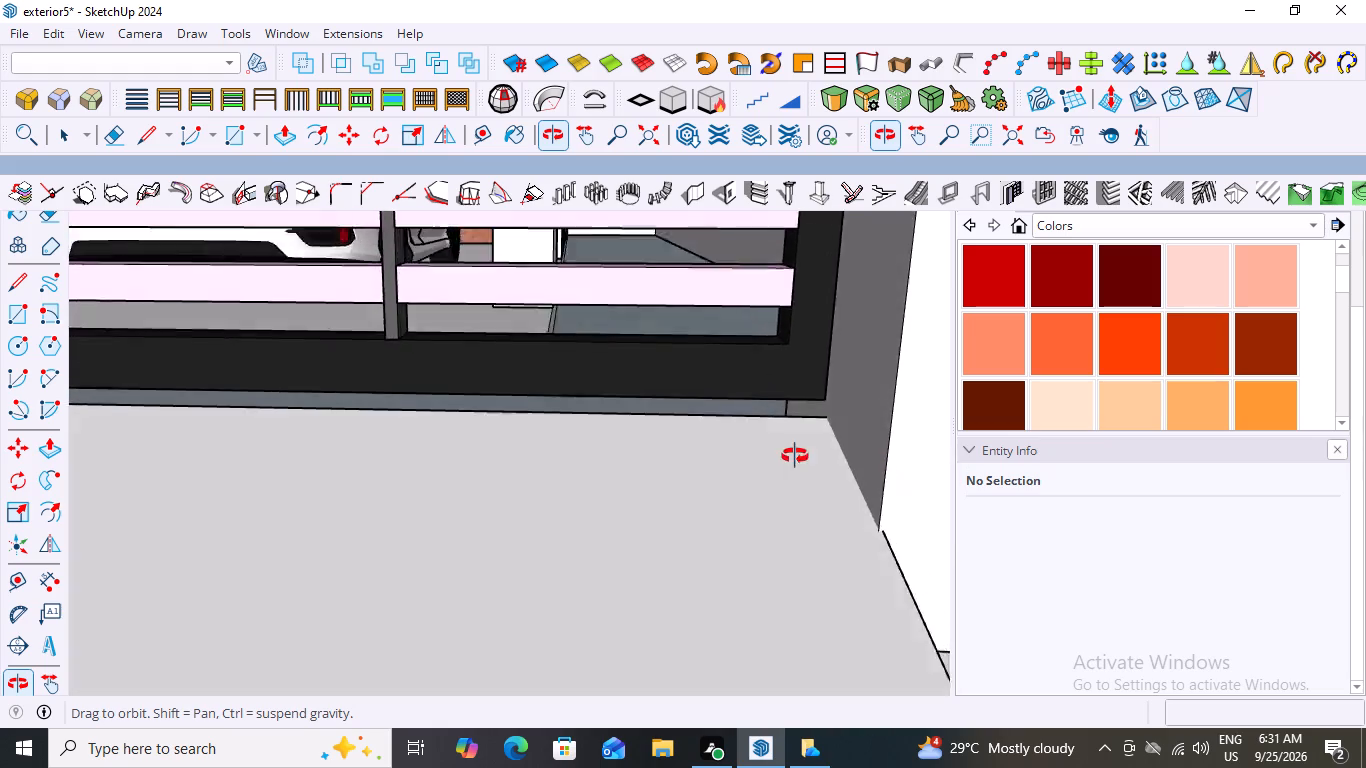
{"action": "middle_click_drag", "start_coordinate": [795, 456], "coordinate": [725, 438]}
{"action": "middle_click", "coordinate": [840, 385]}
{"action": "scroll", "coordinate": [840, 385], "scroll_direction": "down", "scroll_amount": 8}
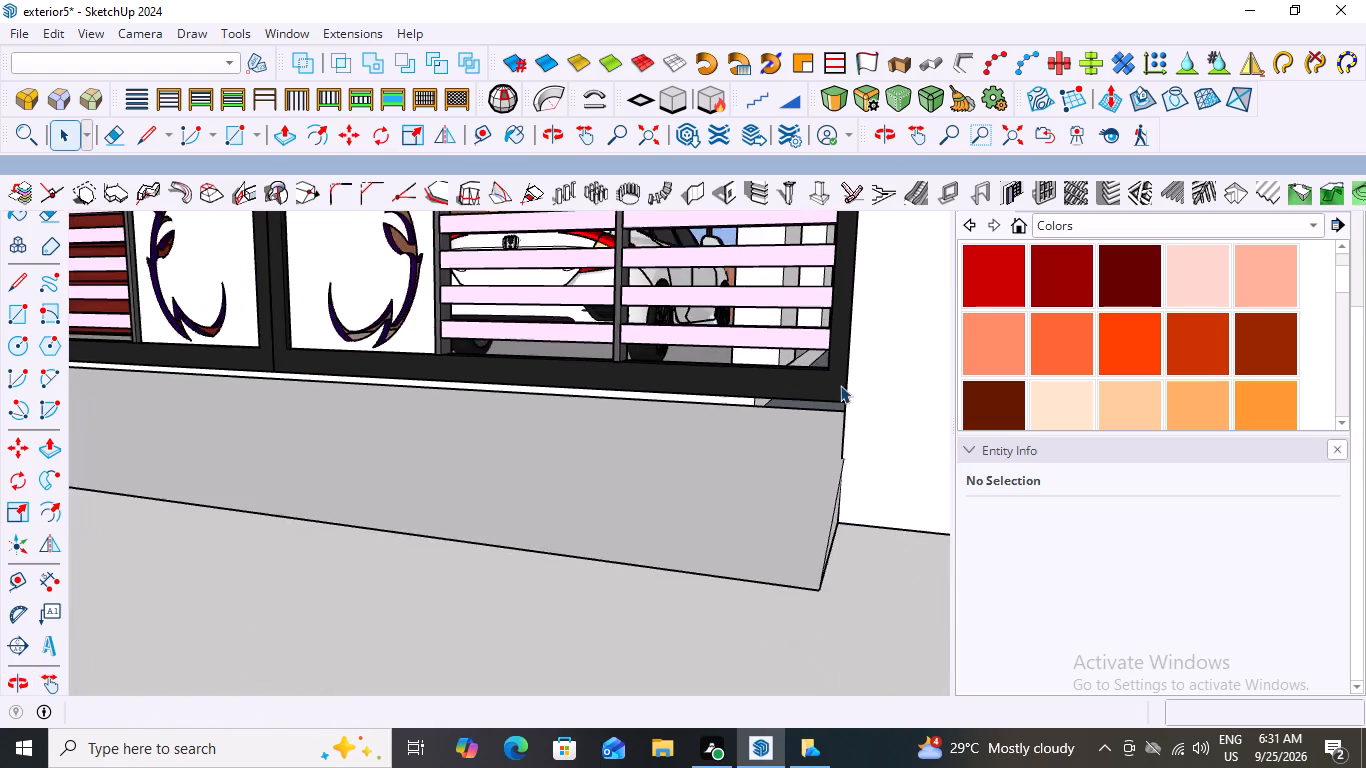
{"action": "scroll", "coordinate": [840, 385], "scroll_direction": "down", "scroll_amount": 13}
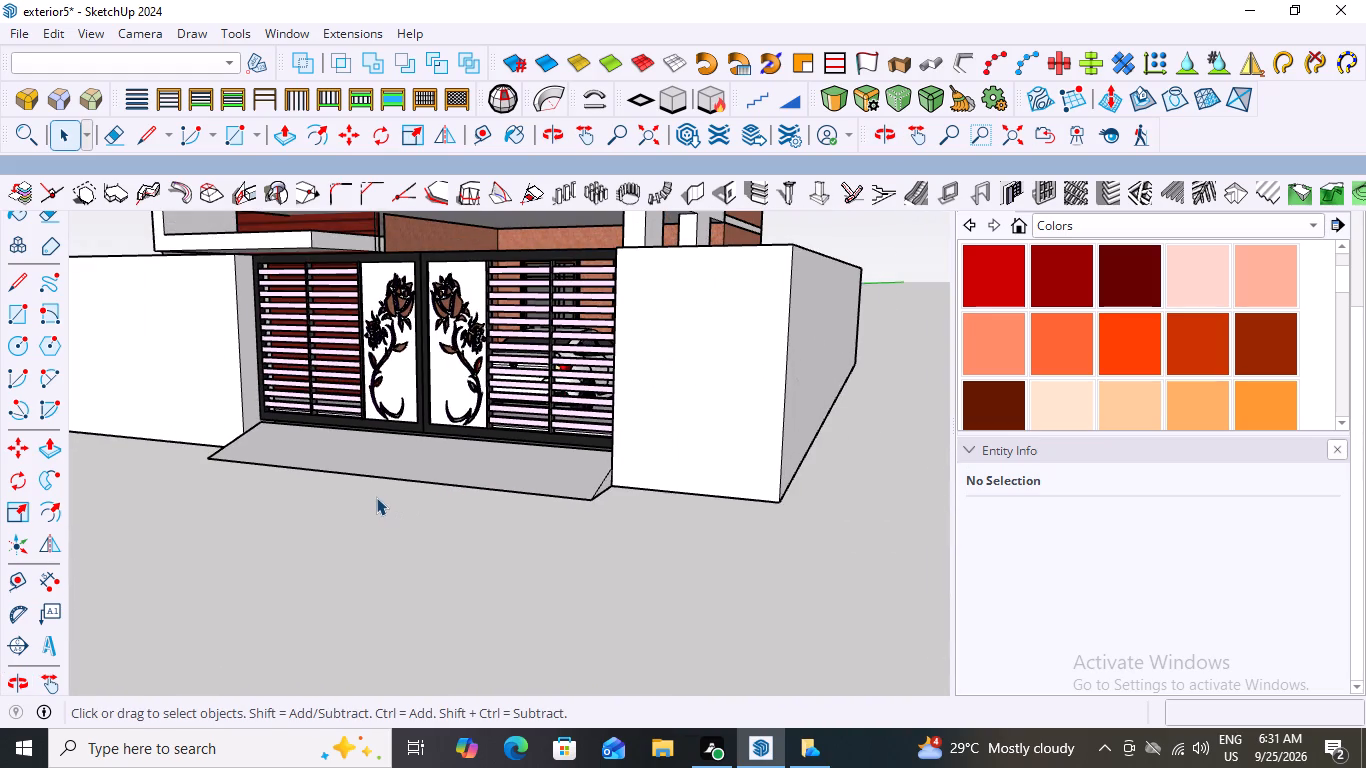
Examine the gate, ramp and boundary wall with the whole house from the front, the side and above.
{"action": "scroll", "coordinate": [376, 497], "scroll_direction": "down", "scroll_amount": 3}
{"action": "middle_click_drag", "start_coordinate": [357, 477], "coordinate": [496, 478]}
{"action": "scroll", "coordinate": [496, 478], "scroll_direction": "down", "scroll_amount": 2}
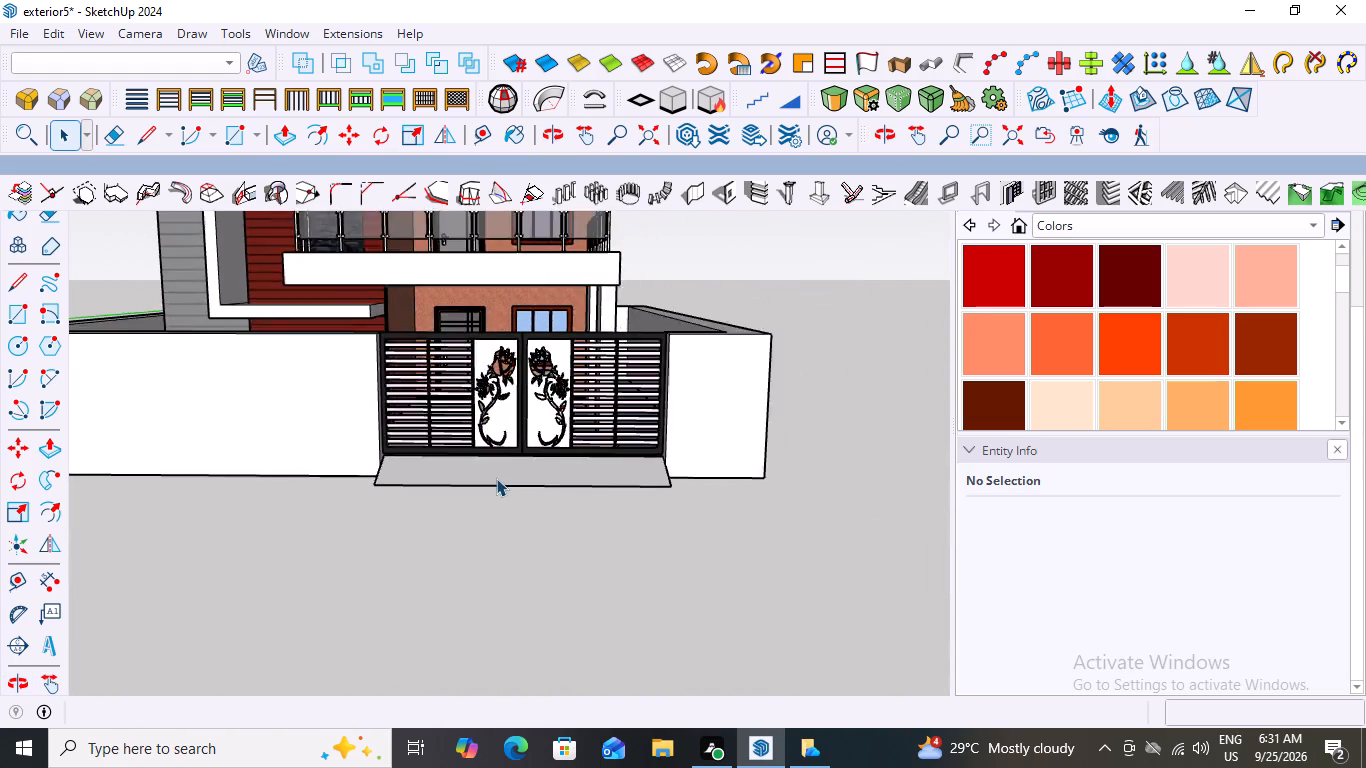
{"action": "scroll", "coordinate": [496, 478], "scroll_direction": "down", "scroll_amount": 8}
{"action": "scroll", "coordinate": [534, 529], "scroll_direction": "up", "scroll_amount": 1}
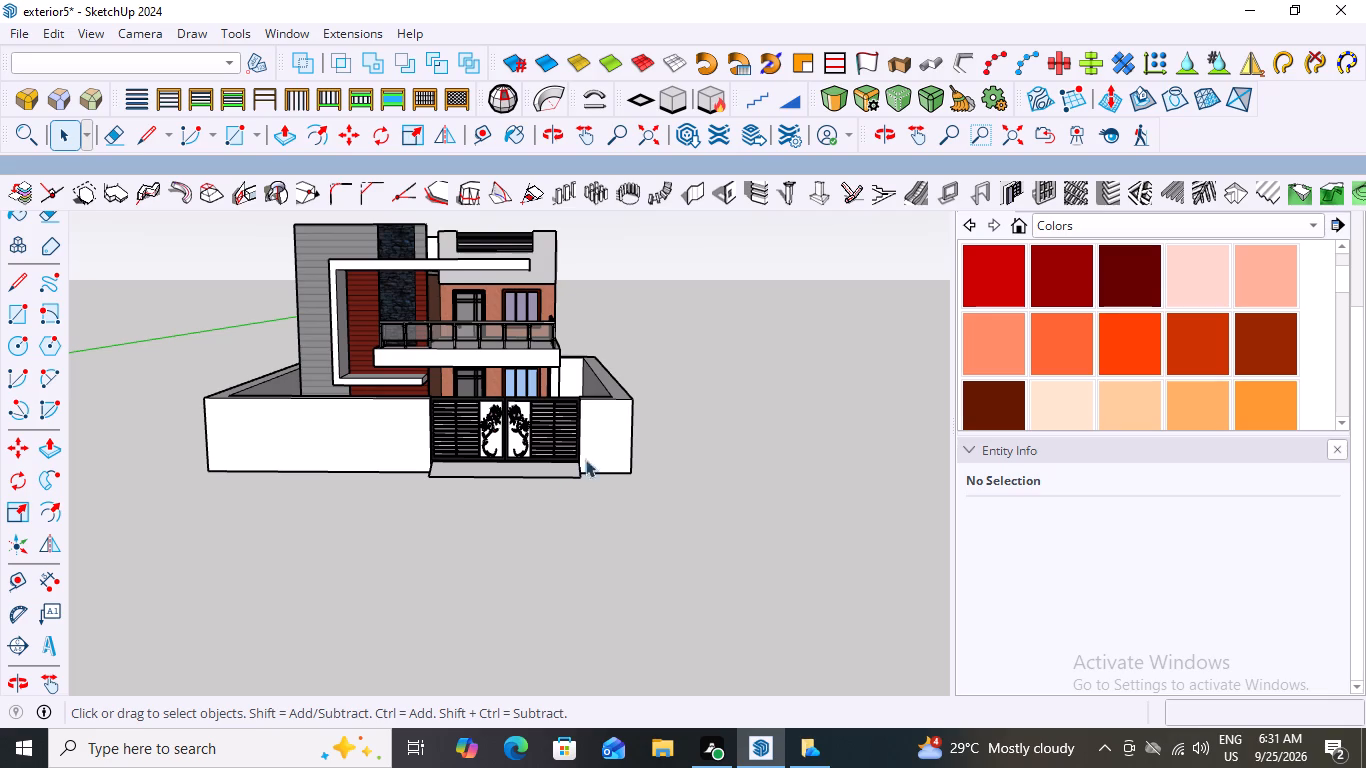
{"action": "scroll", "coordinate": [602, 428], "scroll_direction": "up", "scroll_amount": 7}
{"action": "middle_click_drag", "start_coordinate": [603, 428], "coordinate": [557, 448]}
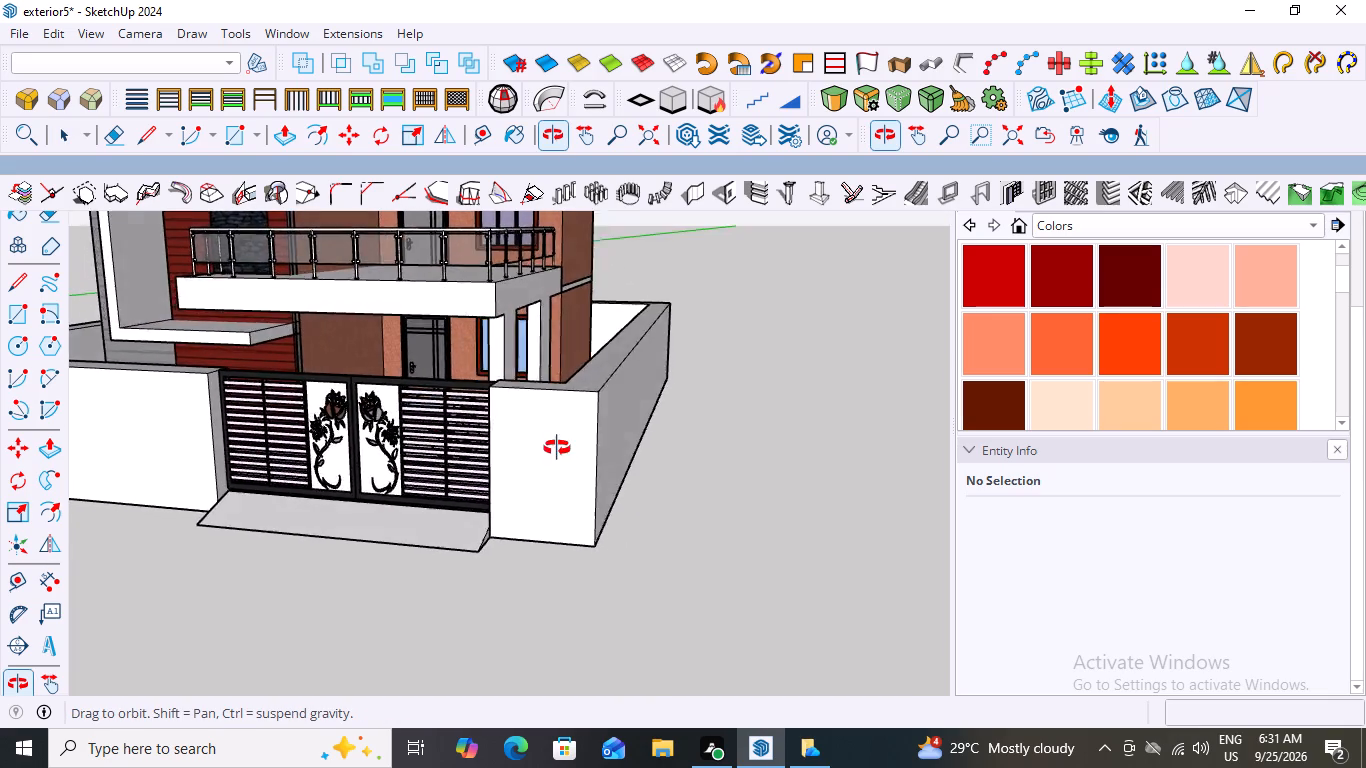
{"action": "middle_click_drag", "start_coordinate": [557, 448], "coordinate": [980, 550]}
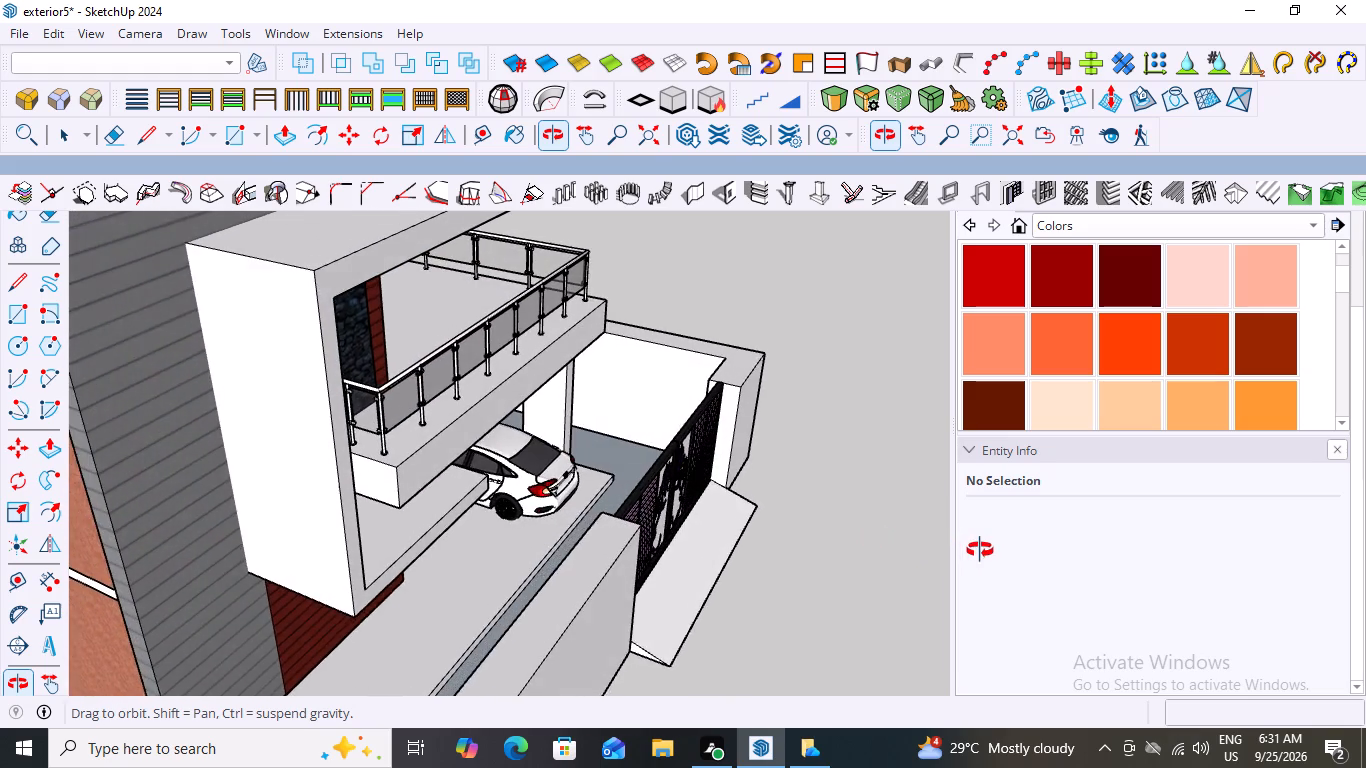
{"action": "middle_click_drag", "start_coordinate": [980, 550], "coordinate": [831, 563]}
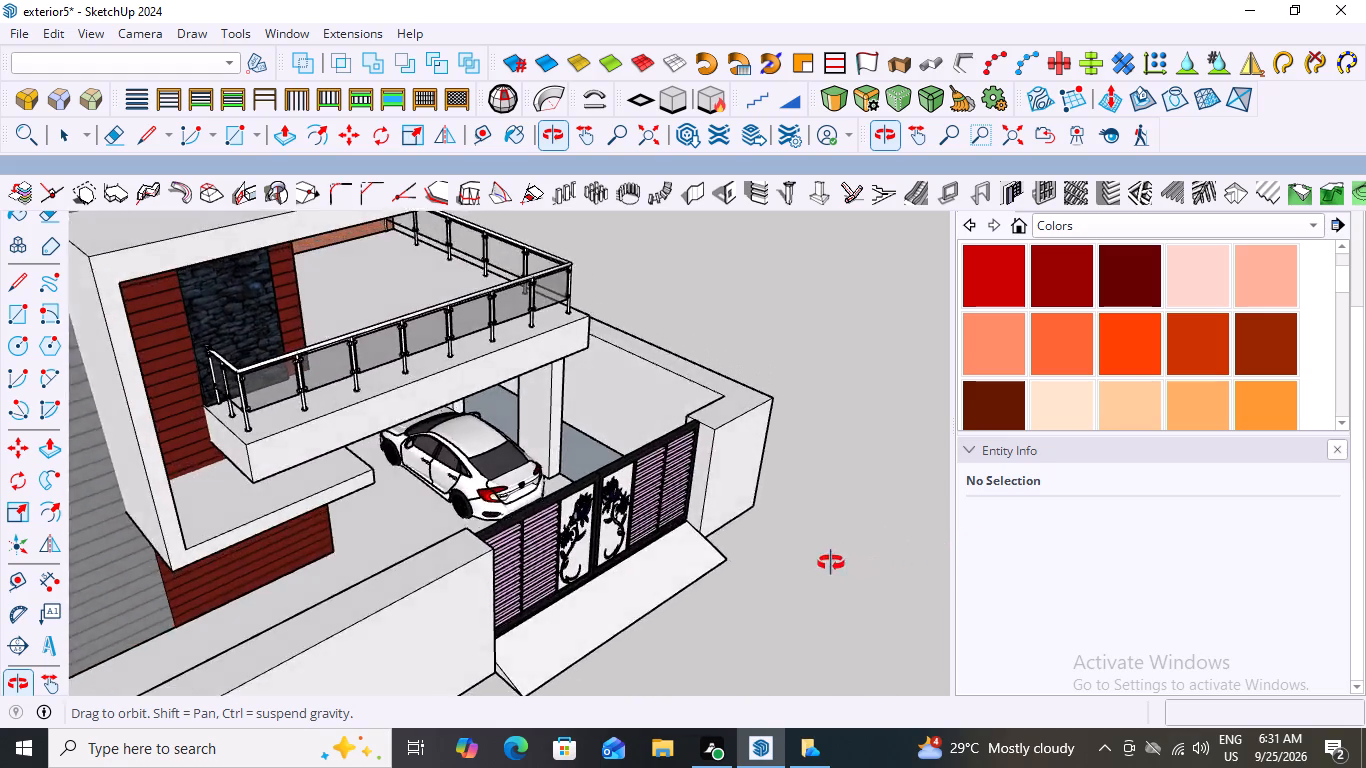
{"action": "middle_click_drag", "start_coordinate": [831, 563], "coordinate": [729, 568]}
{"action": "scroll", "coordinate": [580, 536], "scroll_direction": "up", "scroll_amount": 2}
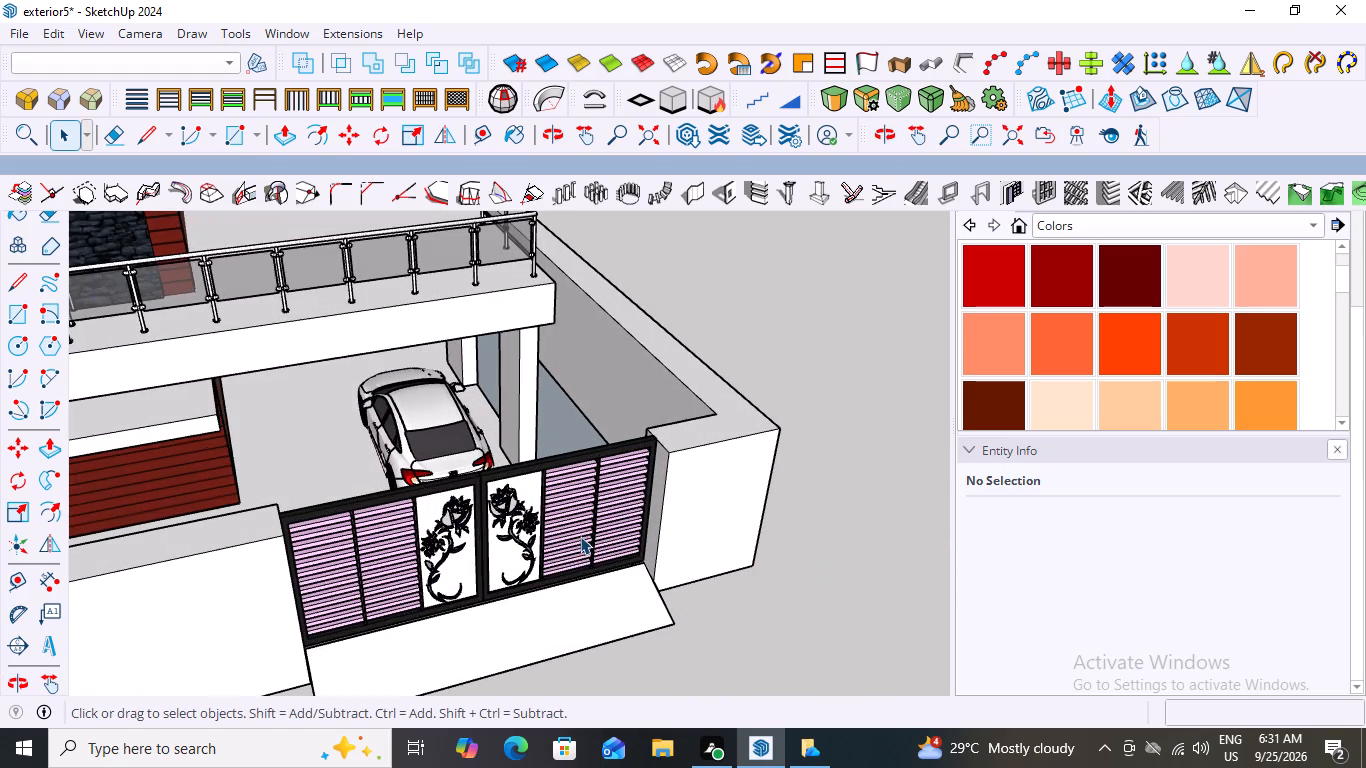
{"action": "scroll", "coordinate": [580, 536], "scroll_direction": "up", "scroll_amount": 2}
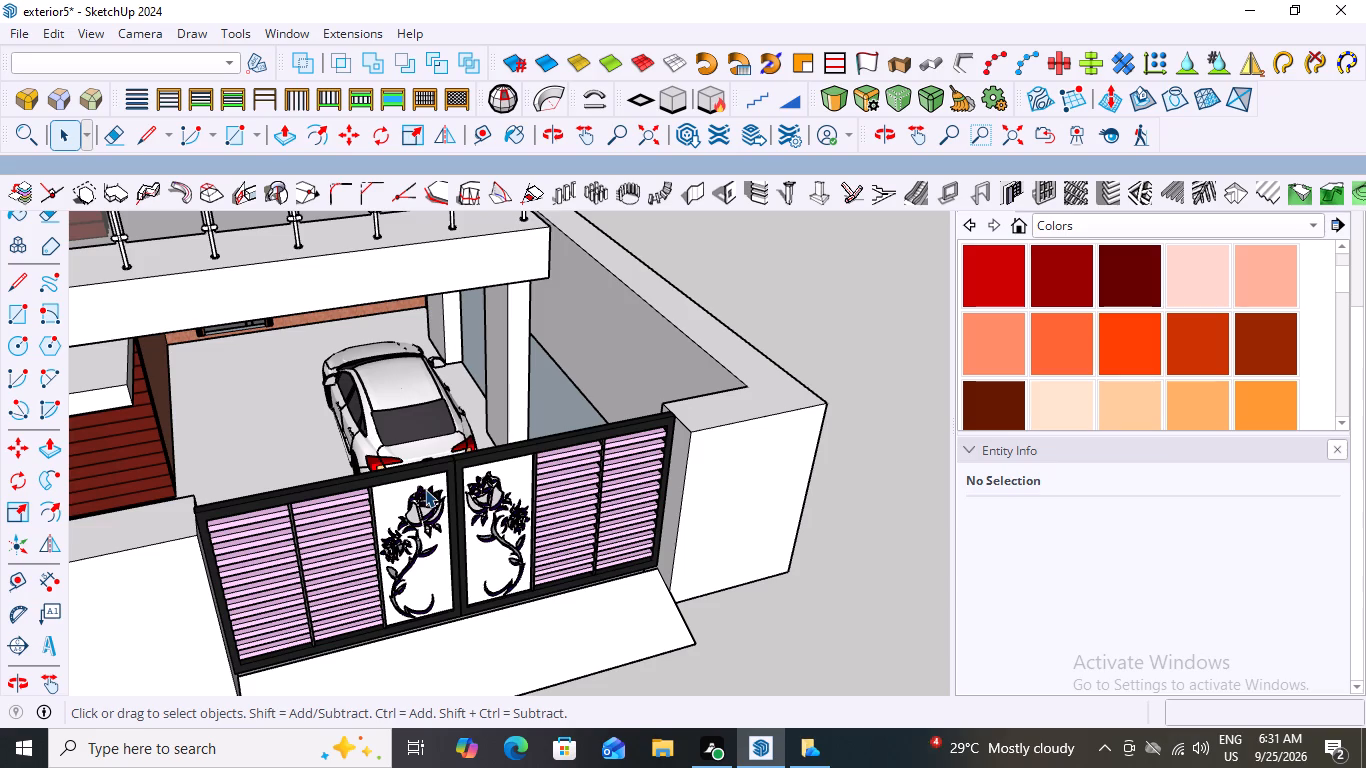
Draw a rectangle of about 8' by 5' 6 5/16" covering the front face of the short boundary wall section beside the gate.
{"action": "scroll", "coordinate": [425, 489], "scroll_direction": "down", "scroll_amount": 8}
{"action": "middle_click_drag", "start_coordinate": [584, 586], "coordinate": [514, 445]}
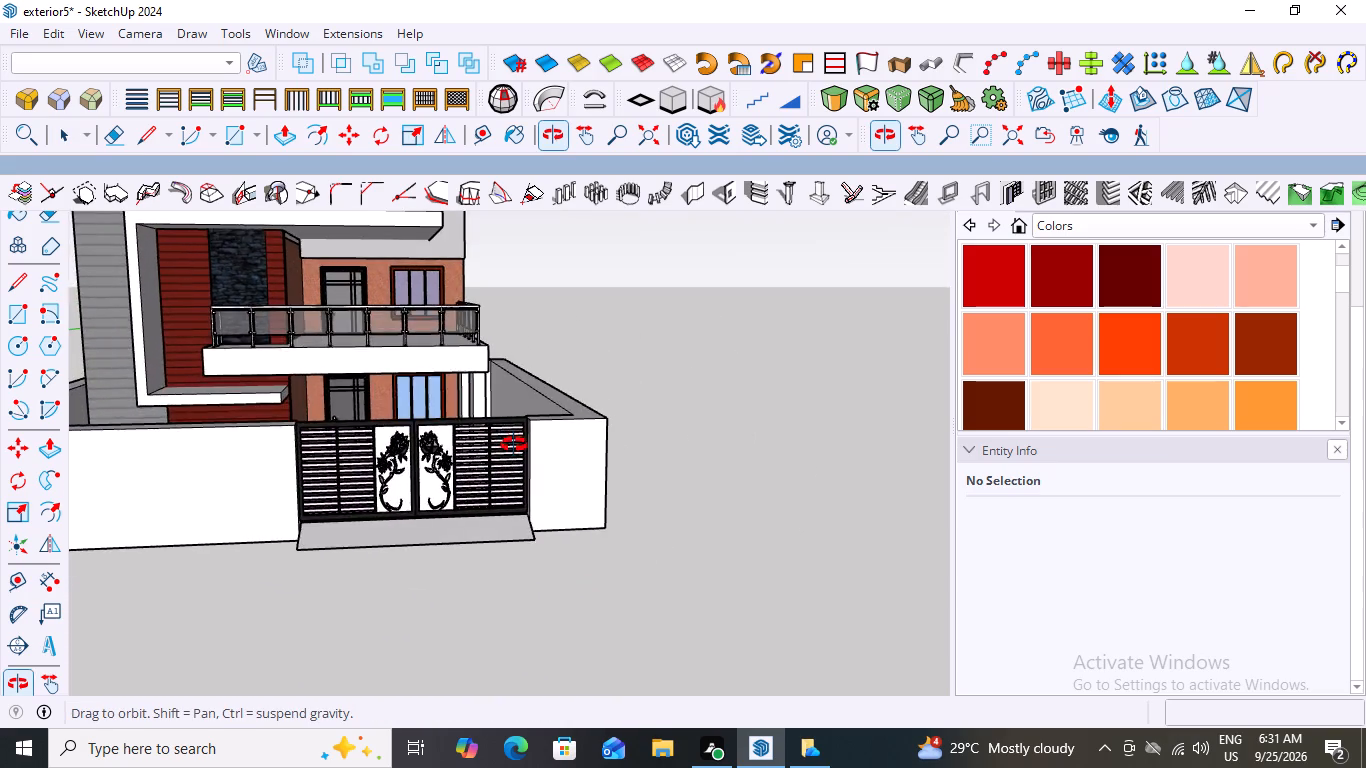
{"action": "middle_click_drag", "start_coordinate": [514, 445], "coordinate": [494, 432]}
{"action": "scroll", "coordinate": [494, 432], "scroll_direction": "up", "scroll_amount": 2}
{"action": "scroll", "coordinate": [631, 411], "scroll_direction": "up", "scroll_amount": 3}
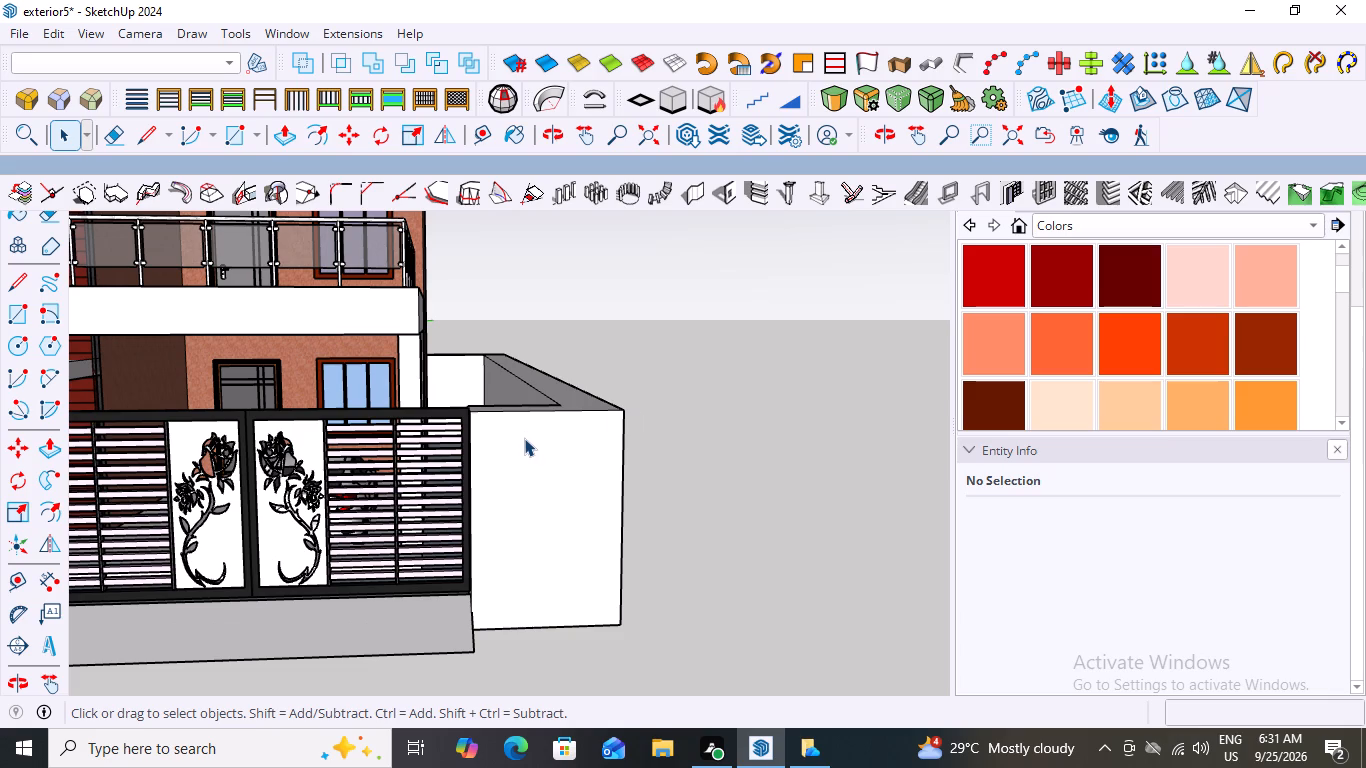
{"action": "key", "text": "r"}
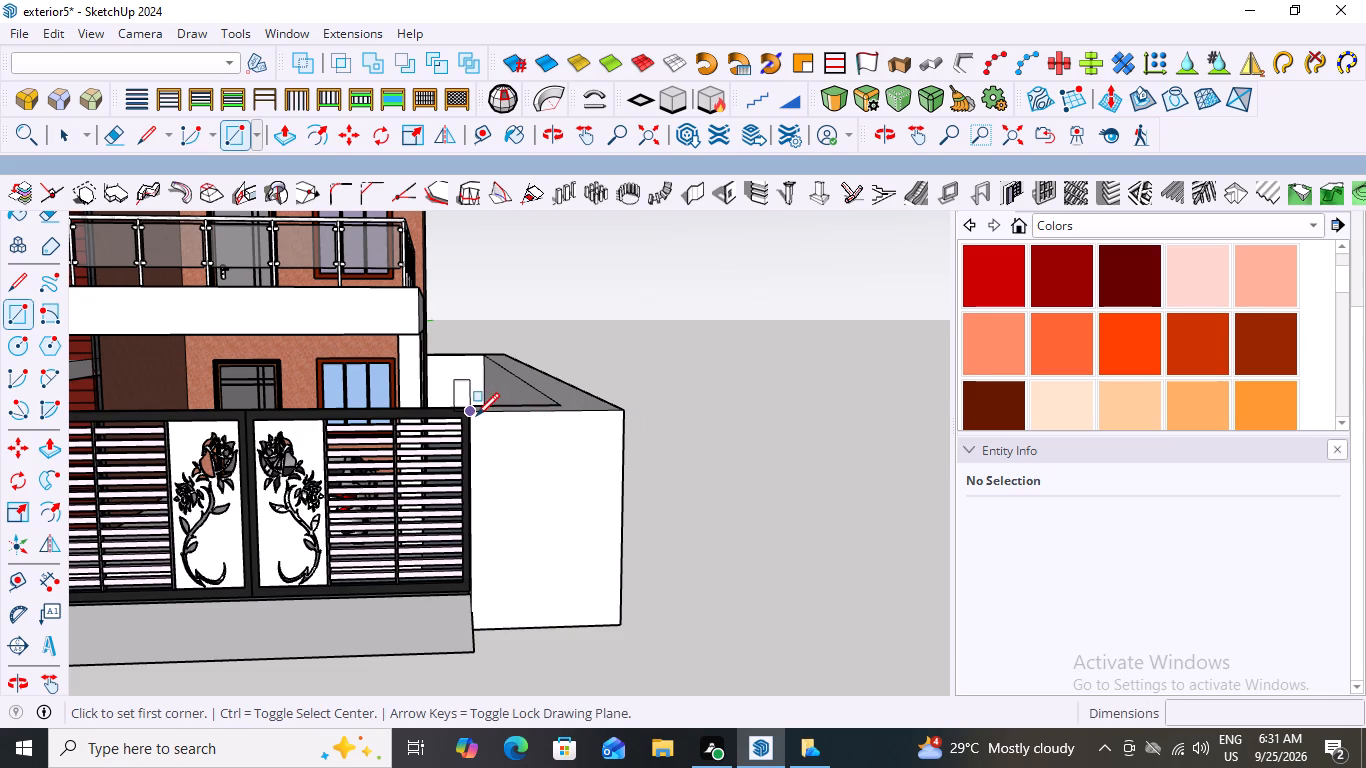
{"action": "left_click", "coordinate": [476, 416]}
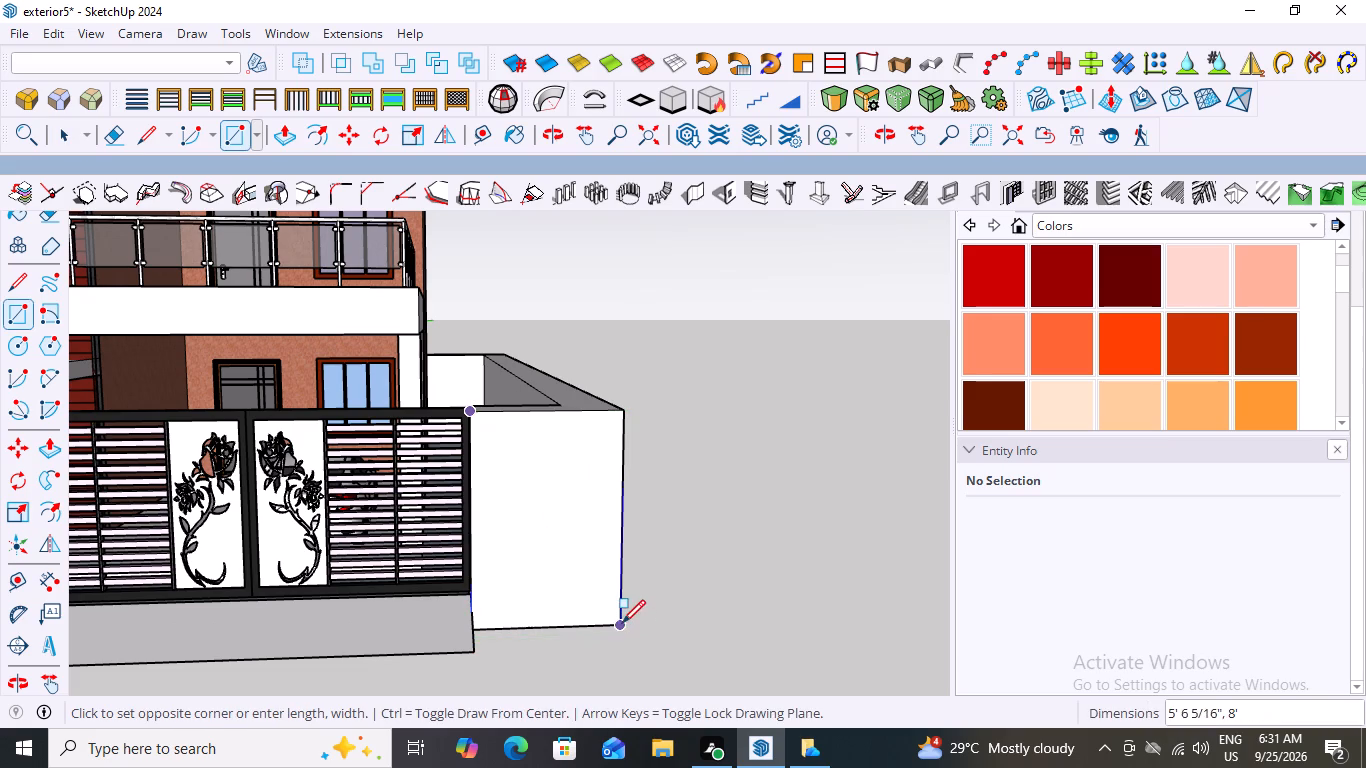
{"action": "left_click", "coordinate": [620, 622]}
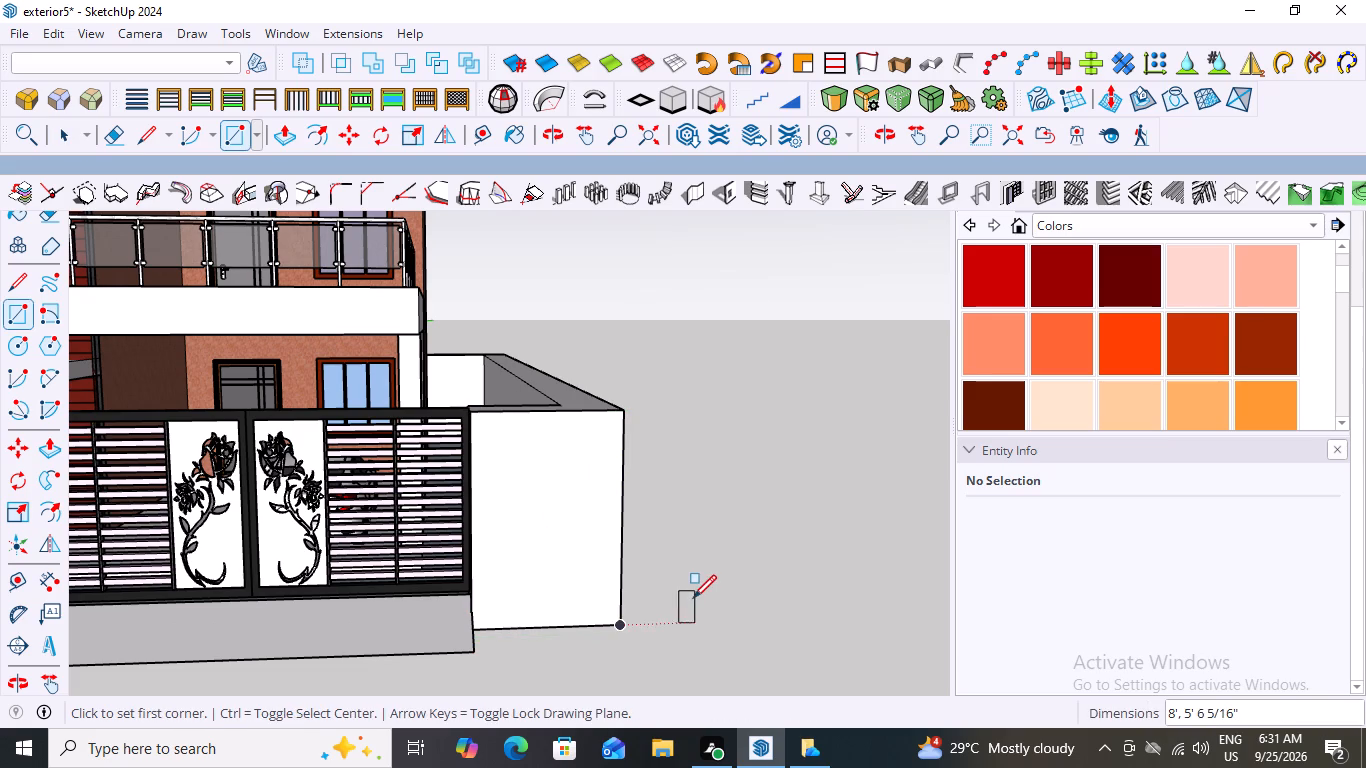
{"action": "key", "text": "space"}
Paint the new rectangular face beside the gate with the in-model Stone Coursed Rough material.
{"action": "left_click", "coordinate": [565, 525]}
{"action": "left_click", "coordinate": [565, 525]}
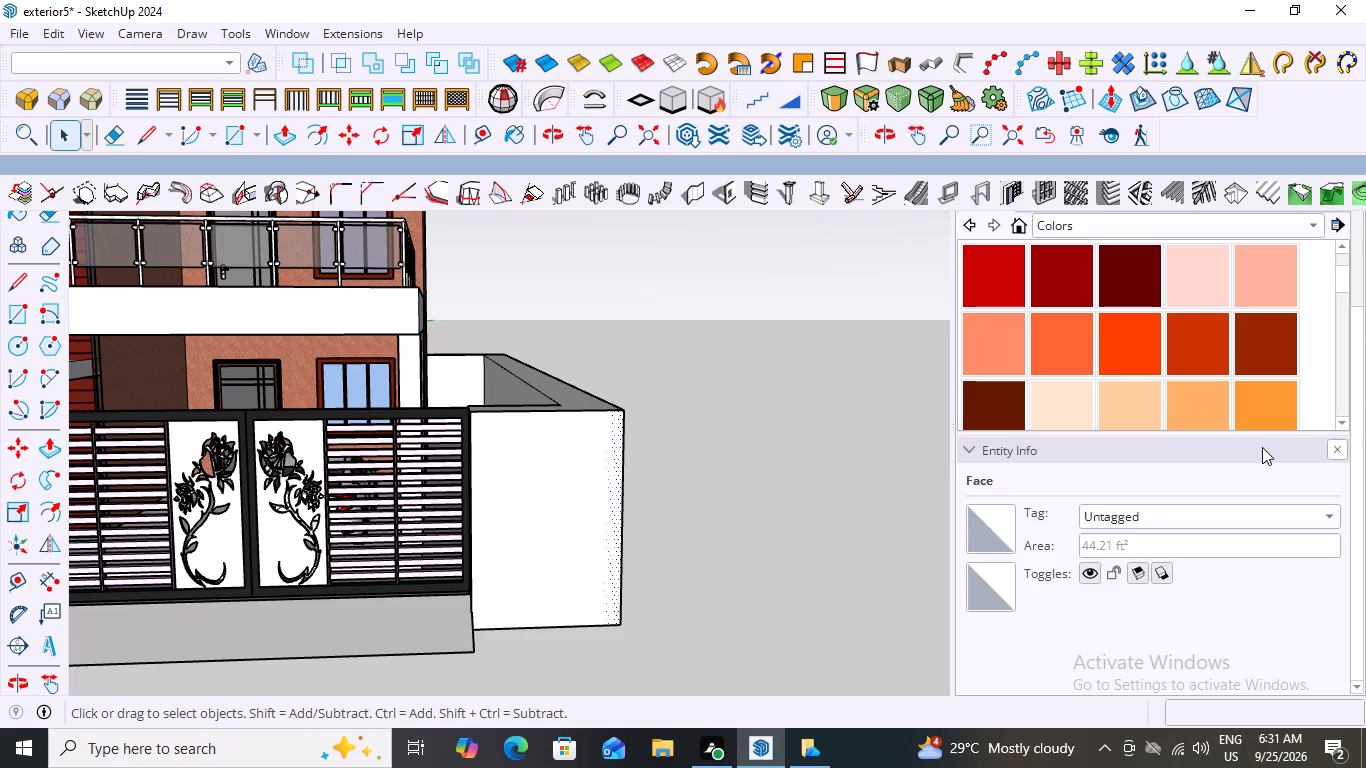
{"action": "scroll", "coordinate": [1163, 499], "scroll_direction": "down", "scroll_amount": 3}
{"action": "scroll", "coordinate": [1163, 499], "scroll_direction": "up", "scroll_amount": 6}
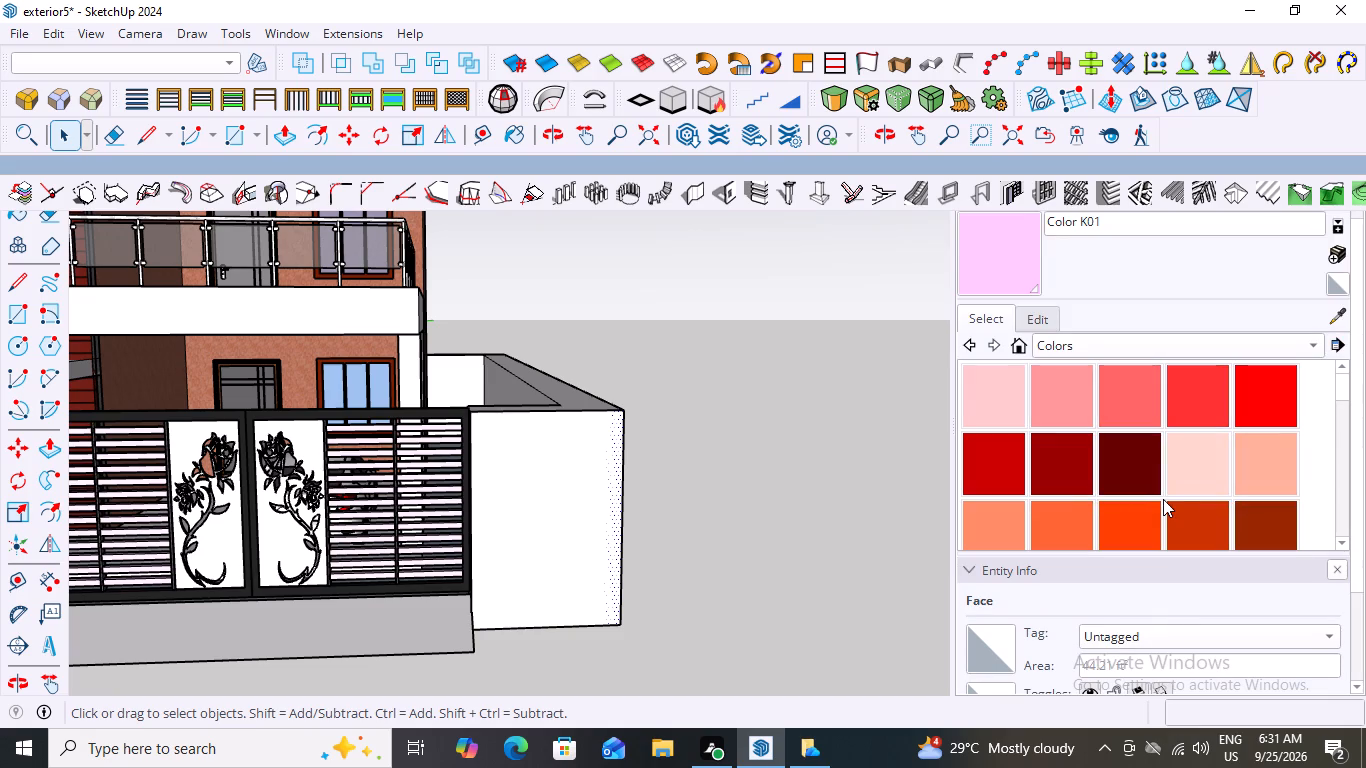
{"action": "scroll", "coordinate": [1163, 499], "scroll_direction": "up", "scroll_amount": 2}
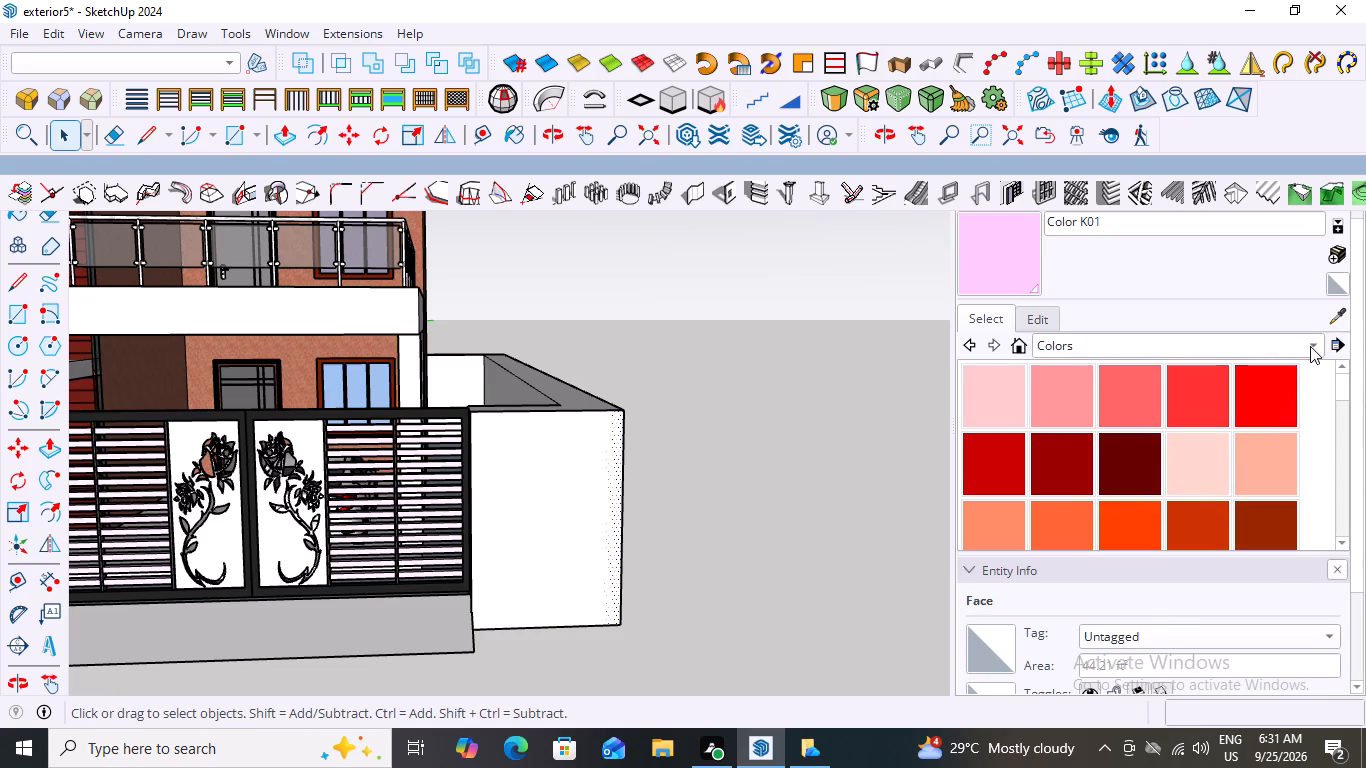
{"action": "left_click", "coordinate": [1314, 344]}
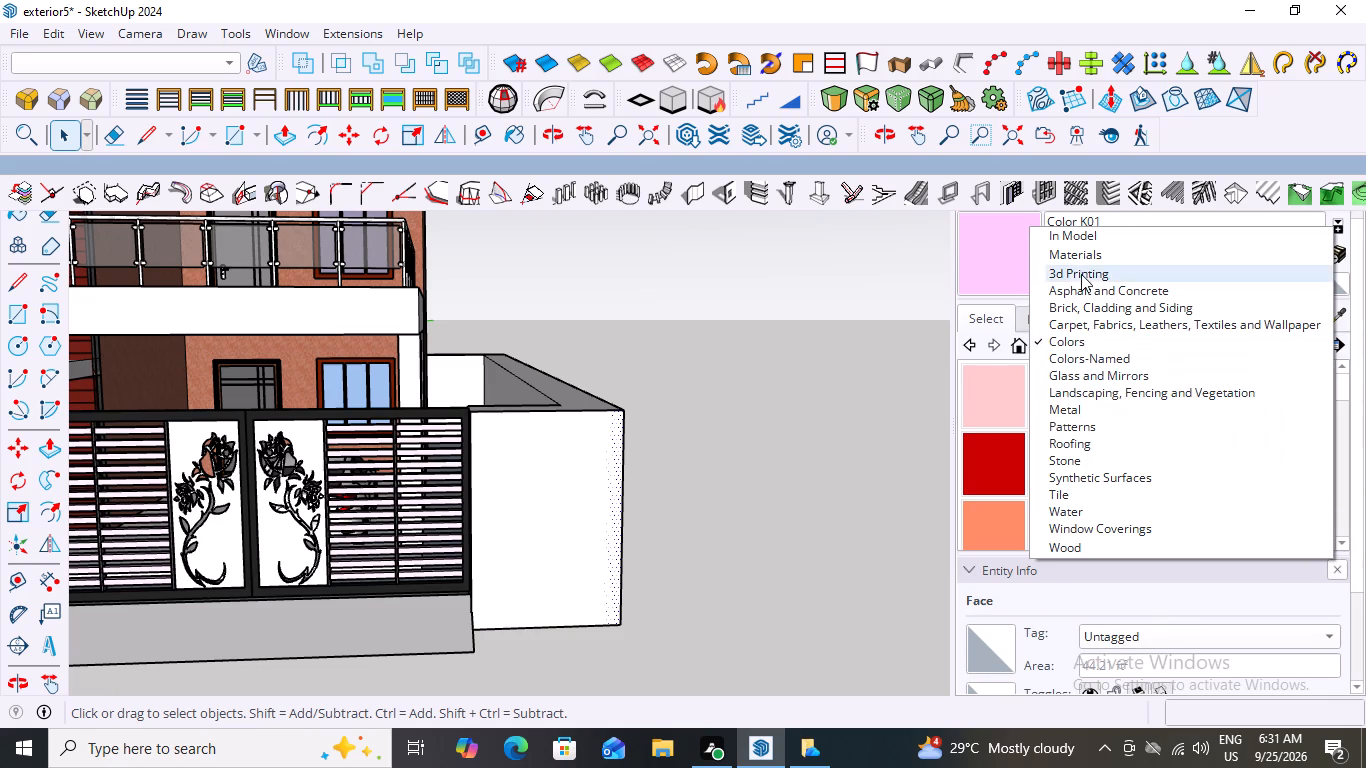
{"action": "left_click", "coordinate": [1070, 238]}
{"action": "scroll", "coordinate": [1133, 472], "scroll_direction": "down", "scroll_amount": 4}
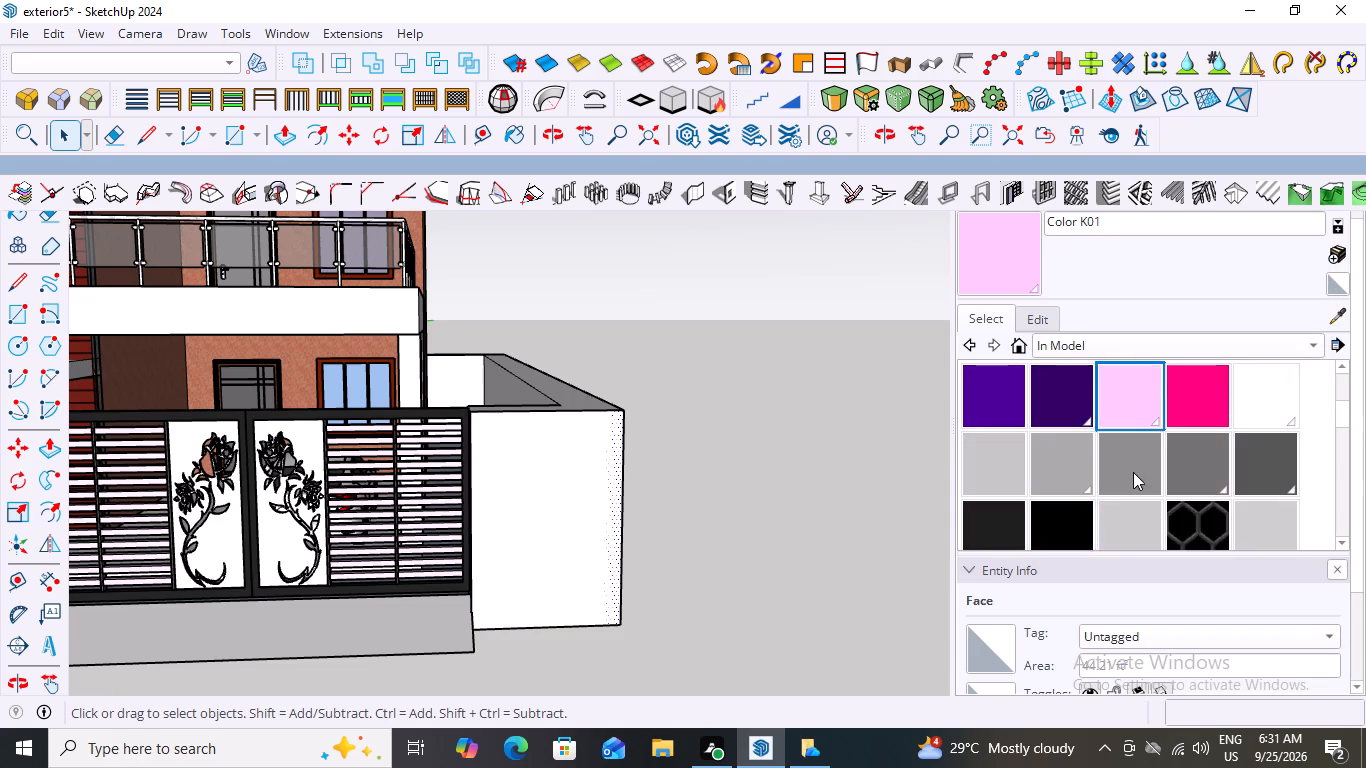
{"action": "scroll", "coordinate": [1133, 472], "scroll_direction": "down", "scroll_amount": 4}
{"action": "scroll", "coordinate": [1133, 472], "scroll_direction": "up", "scroll_amount": 8}
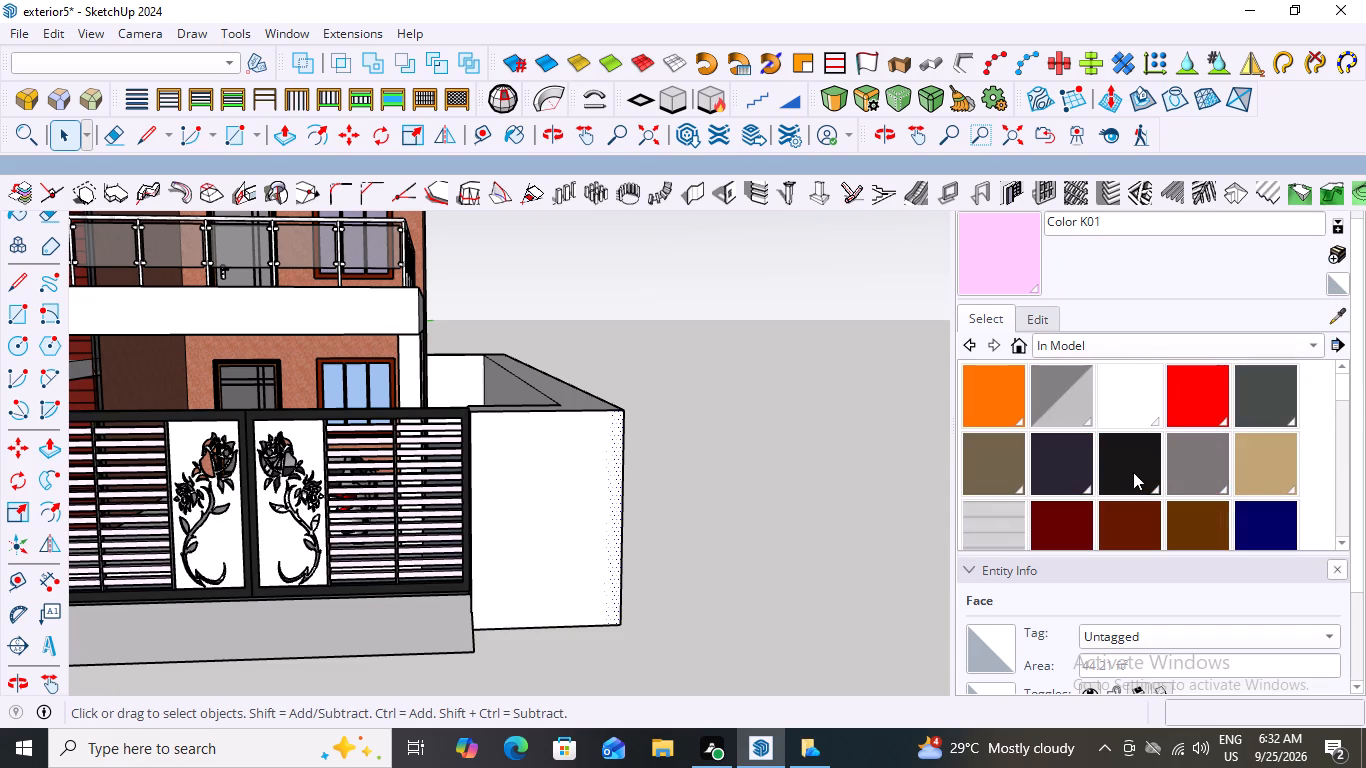
{"action": "scroll", "coordinate": [1133, 472], "scroll_direction": "up", "scroll_amount": 4}
{"action": "scroll", "coordinate": [1133, 472], "scroll_direction": "down", "scroll_amount": 15}
{"action": "scroll", "coordinate": [1133, 472], "scroll_direction": "up", "scroll_amount": 1}
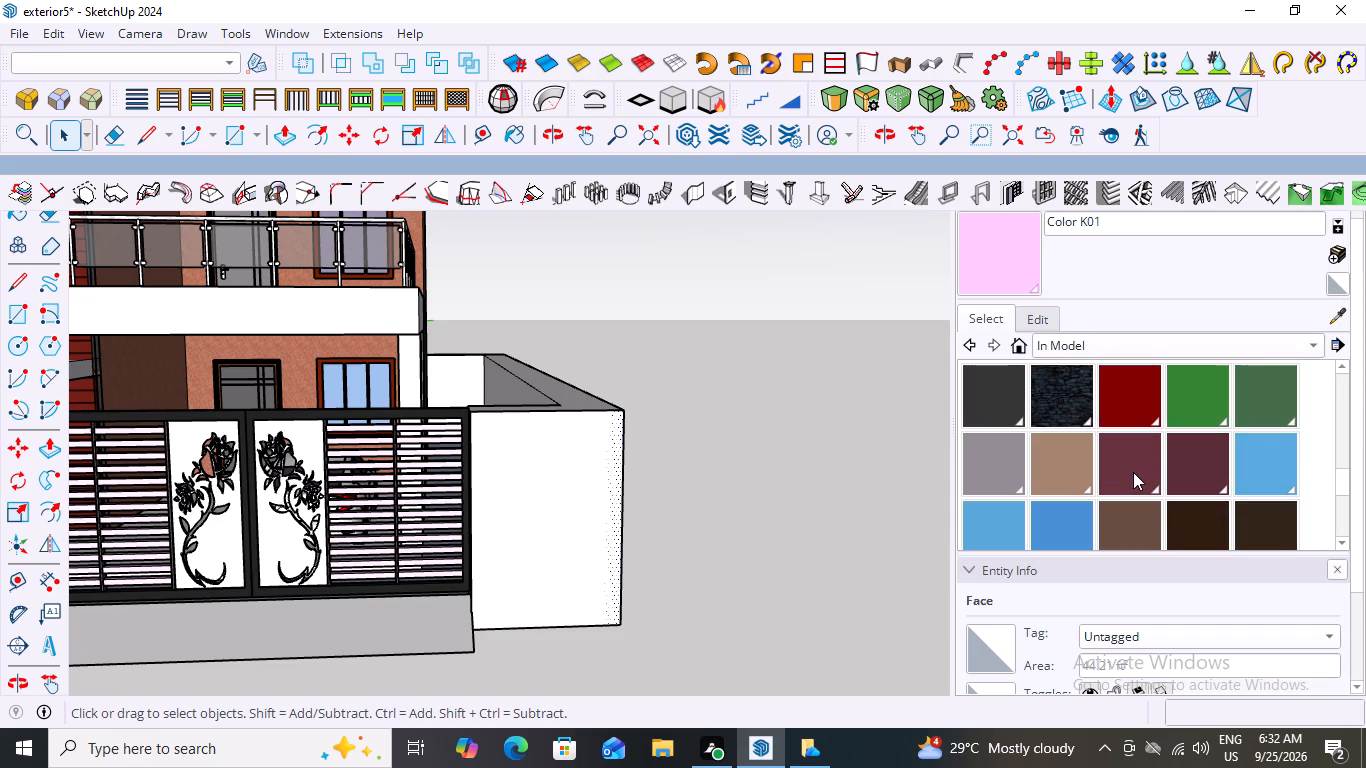
{"action": "left_click", "coordinate": [1085, 395]}
{"action": "left_click", "coordinate": [525, 526]}
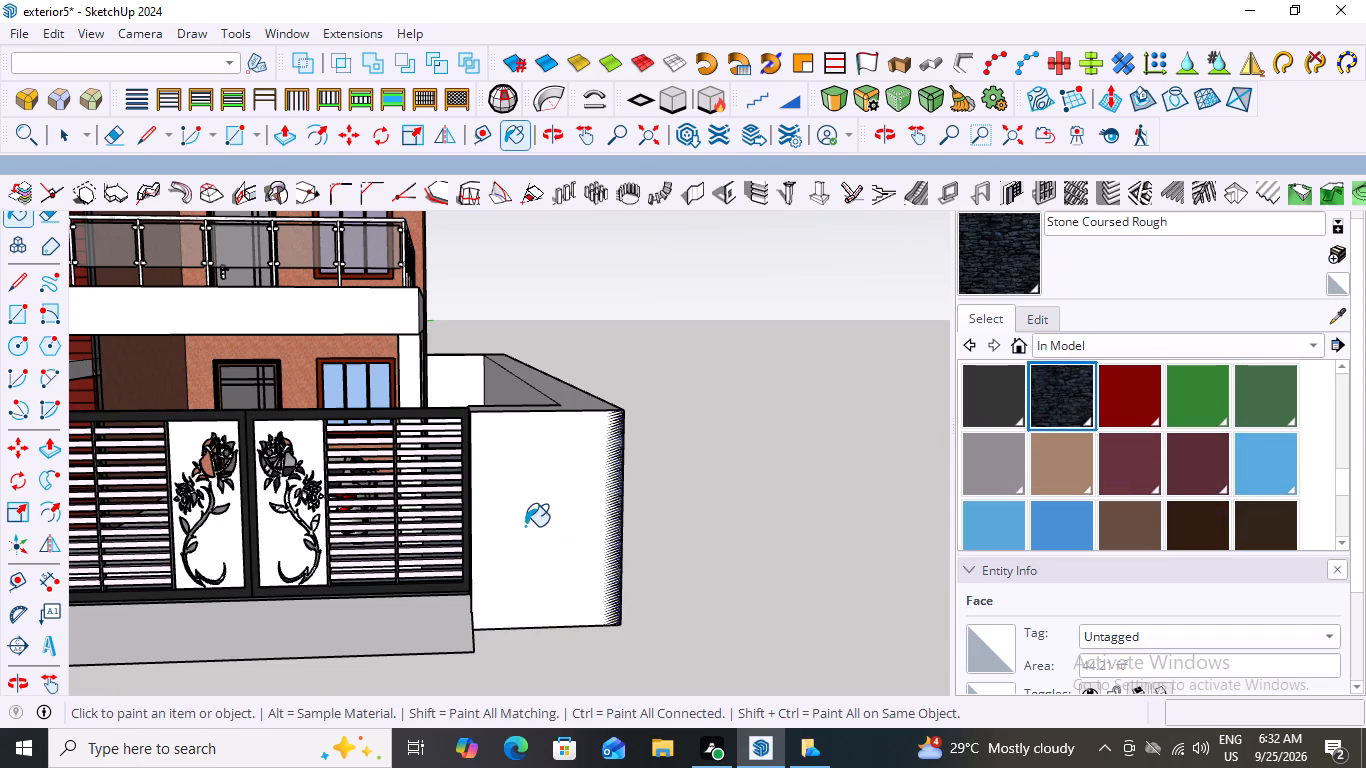
{"action": "key", "text": "space"}
{"action": "left_click", "coordinate": [698, 497]}
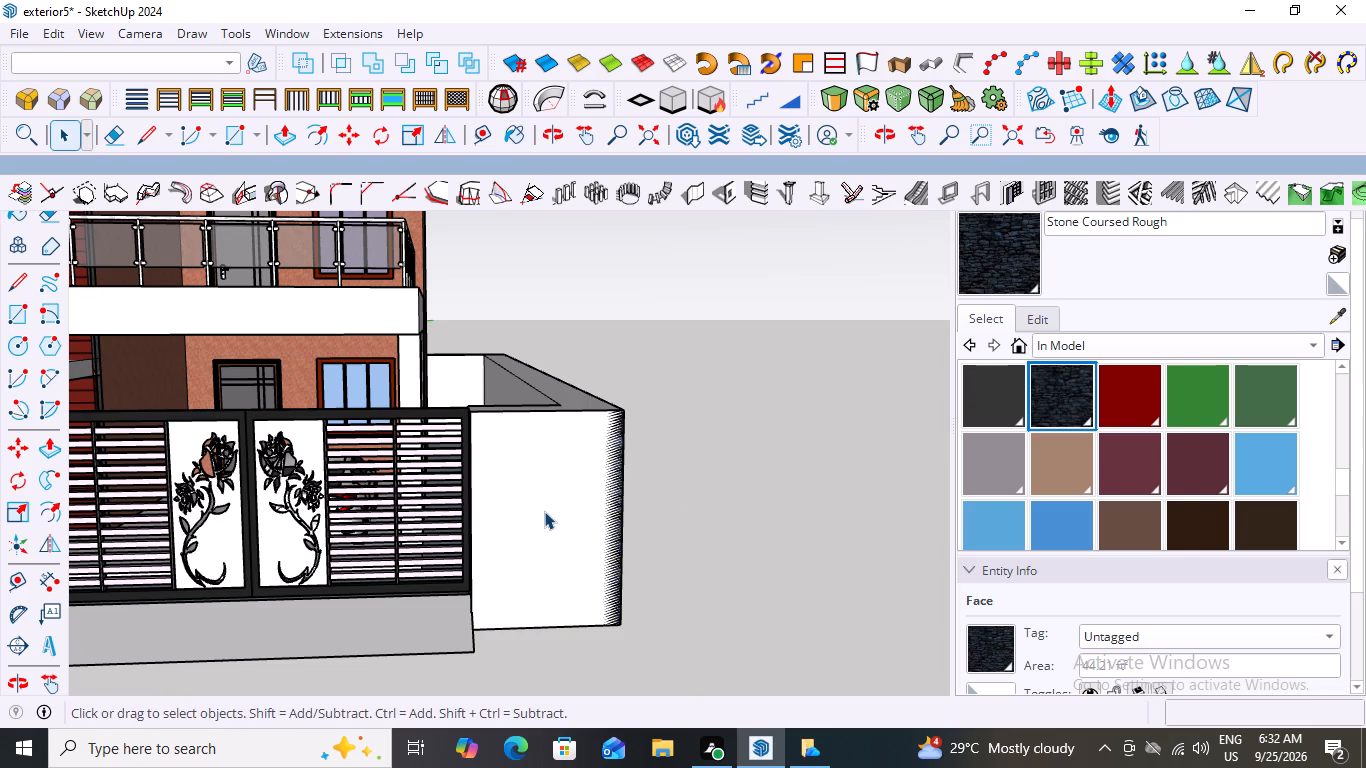
Push/Pull the stone-painted face slightly outward from the short boundary wall section as a thin cladding panel.
{"action": "triple_click", "coordinate": [544, 511]}
{"action": "left_click", "coordinate": [574, 530]}
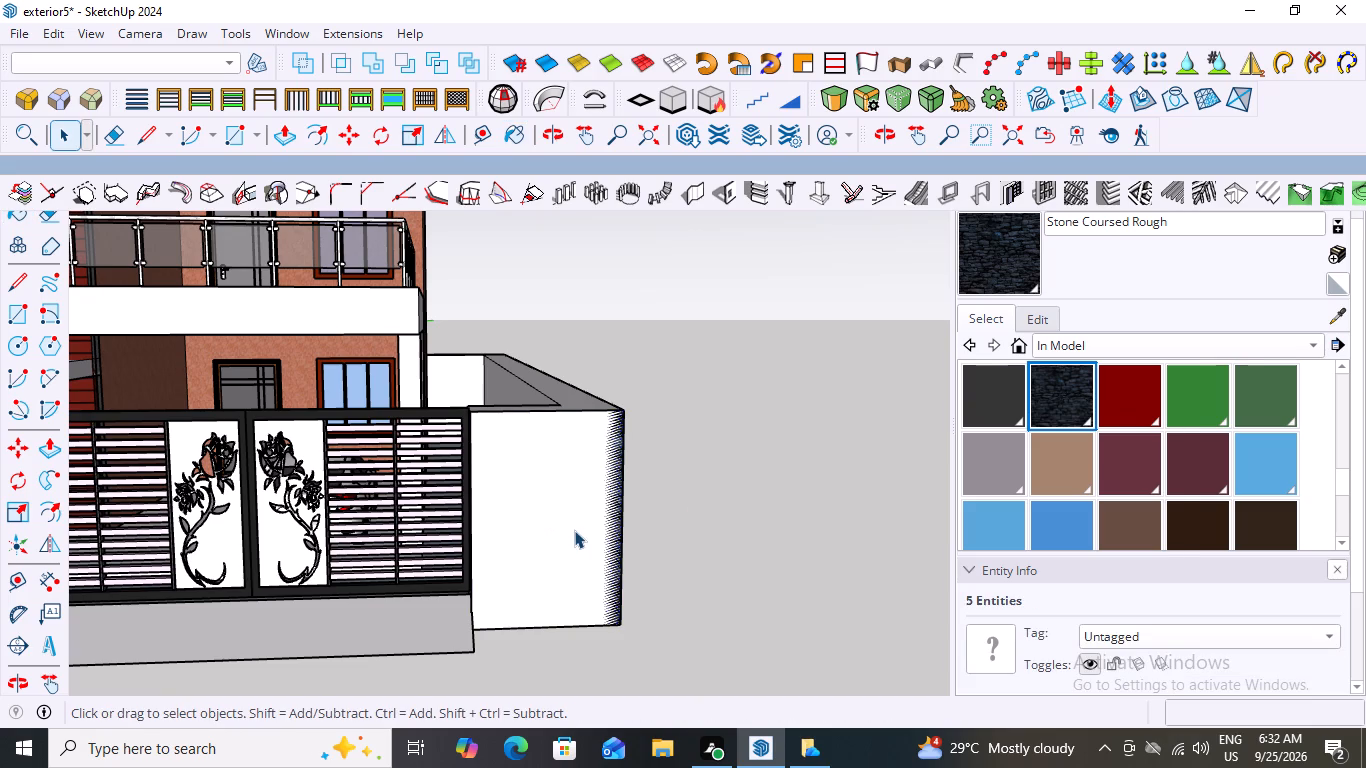
{"action": "left_click", "coordinate": [574, 530]}
{"action": "double_click", "coordinate": [574, 530]}
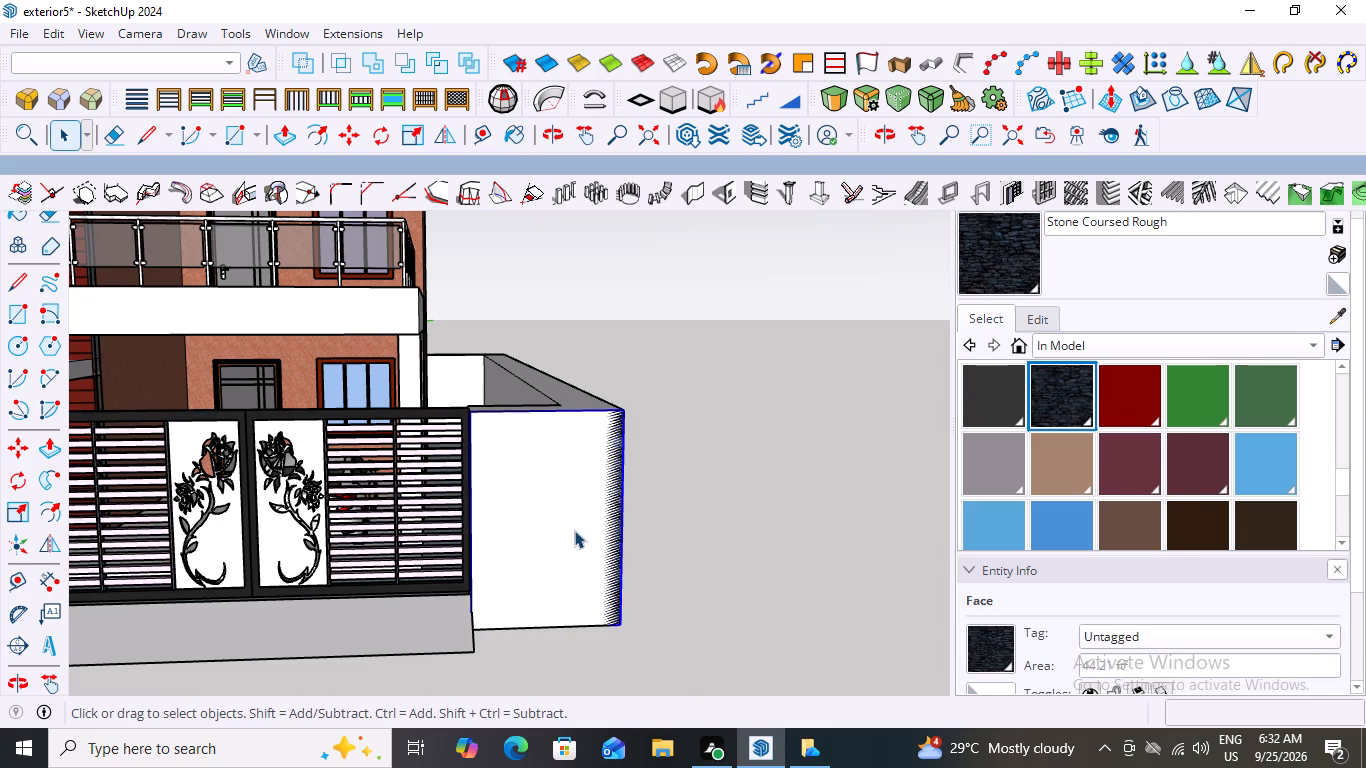
{"action": "key", "text": "p"}
{"action": "left_click", "coordinate": [574, 530]}
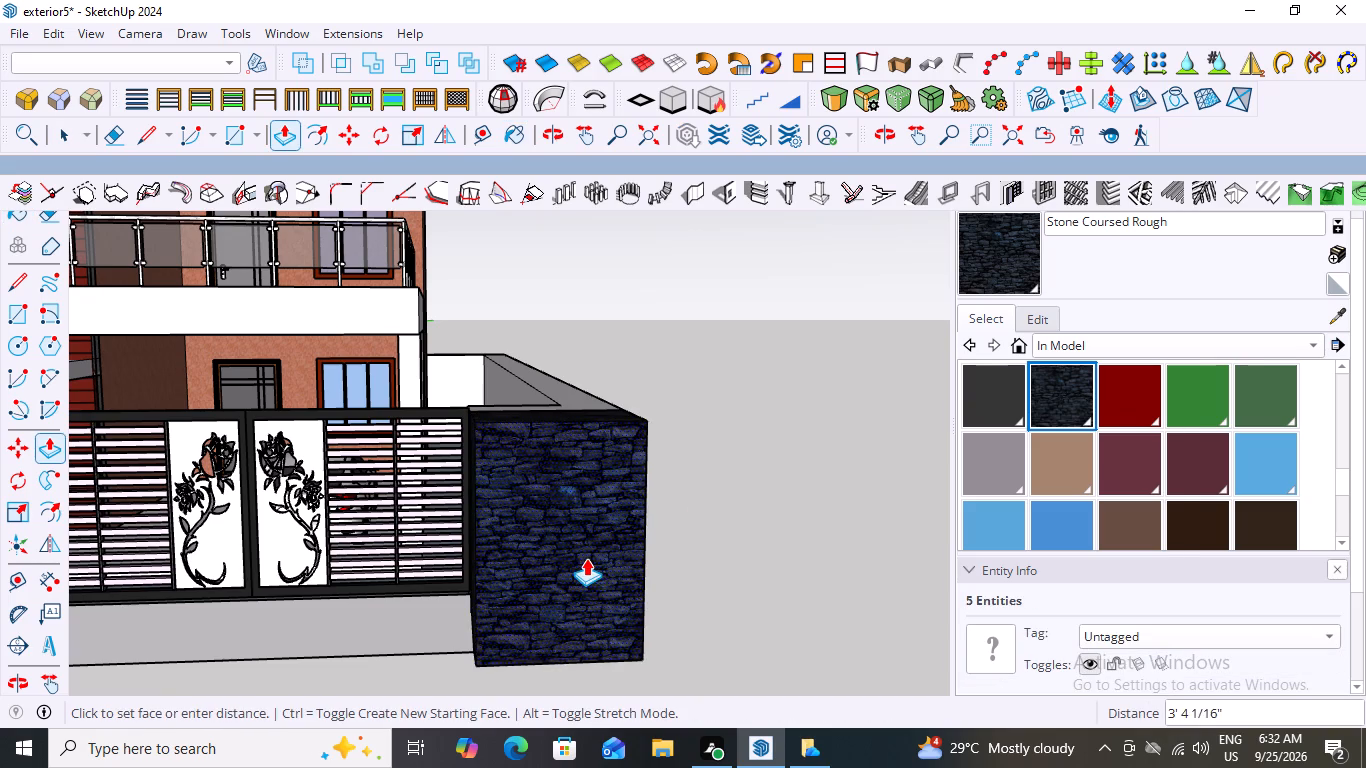
{"action": "middle_click_drag", "start_coordinate": [581, 534], "coordinate": [404, 590]}
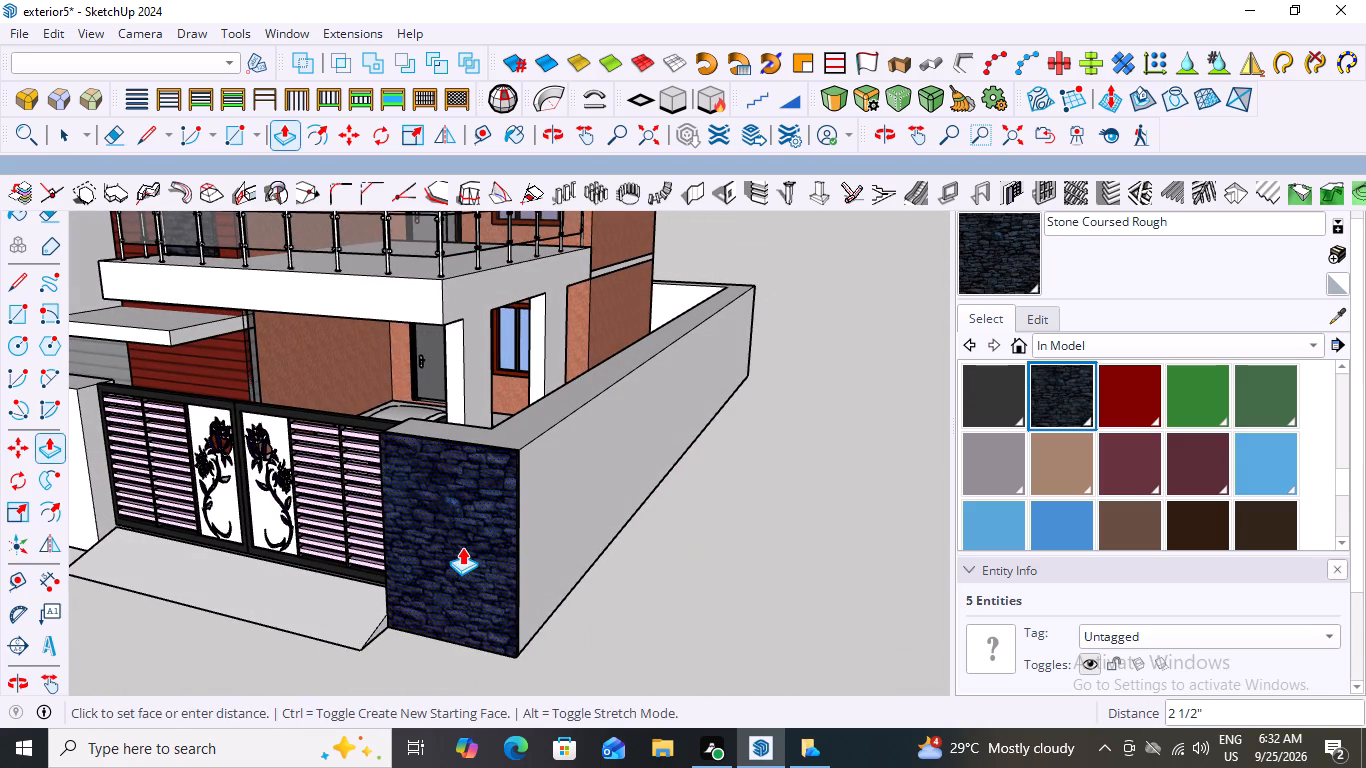
{"action": "middle_click_drag", "start_coordinate": [462, 547], "coordinate": [435, 580]}
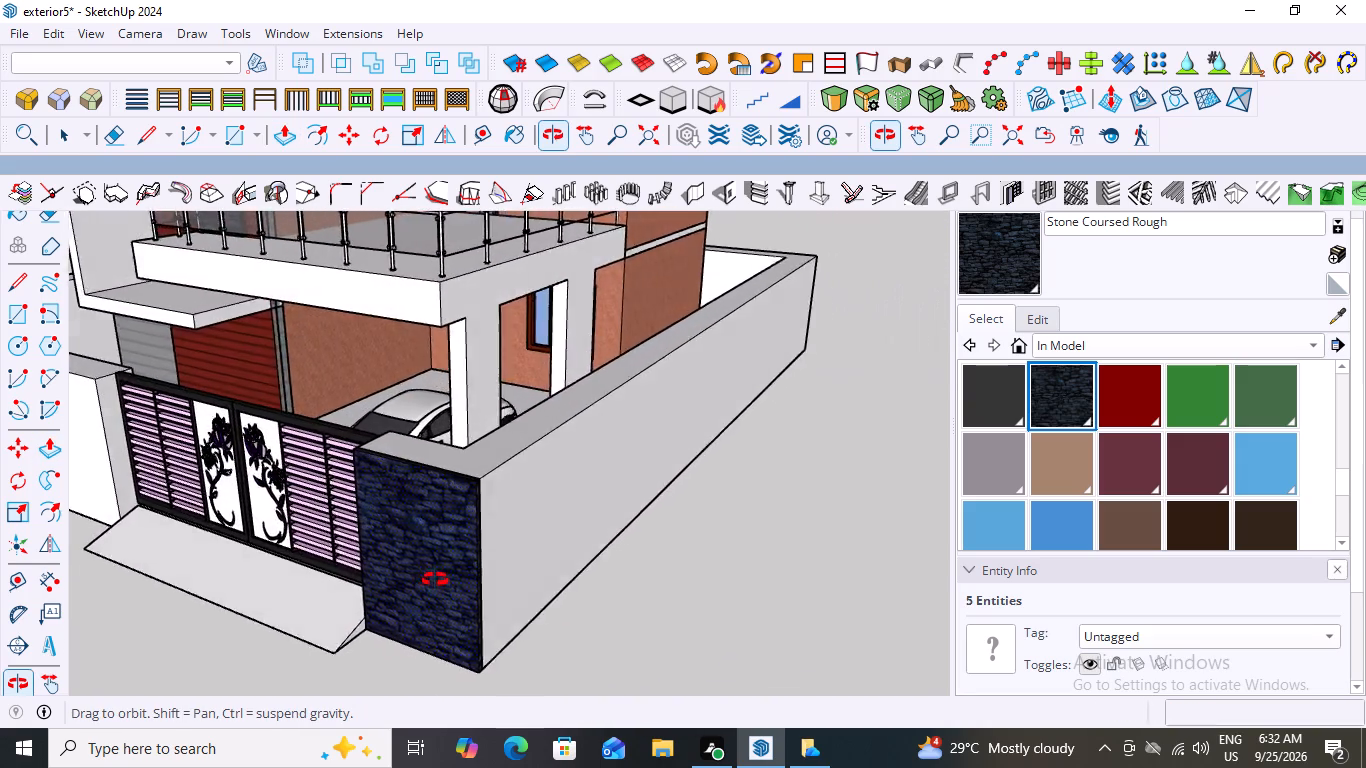
{"action": "middle_click_drag", "start_coordinate": [435, 580], "coordinate": [581, 595]}
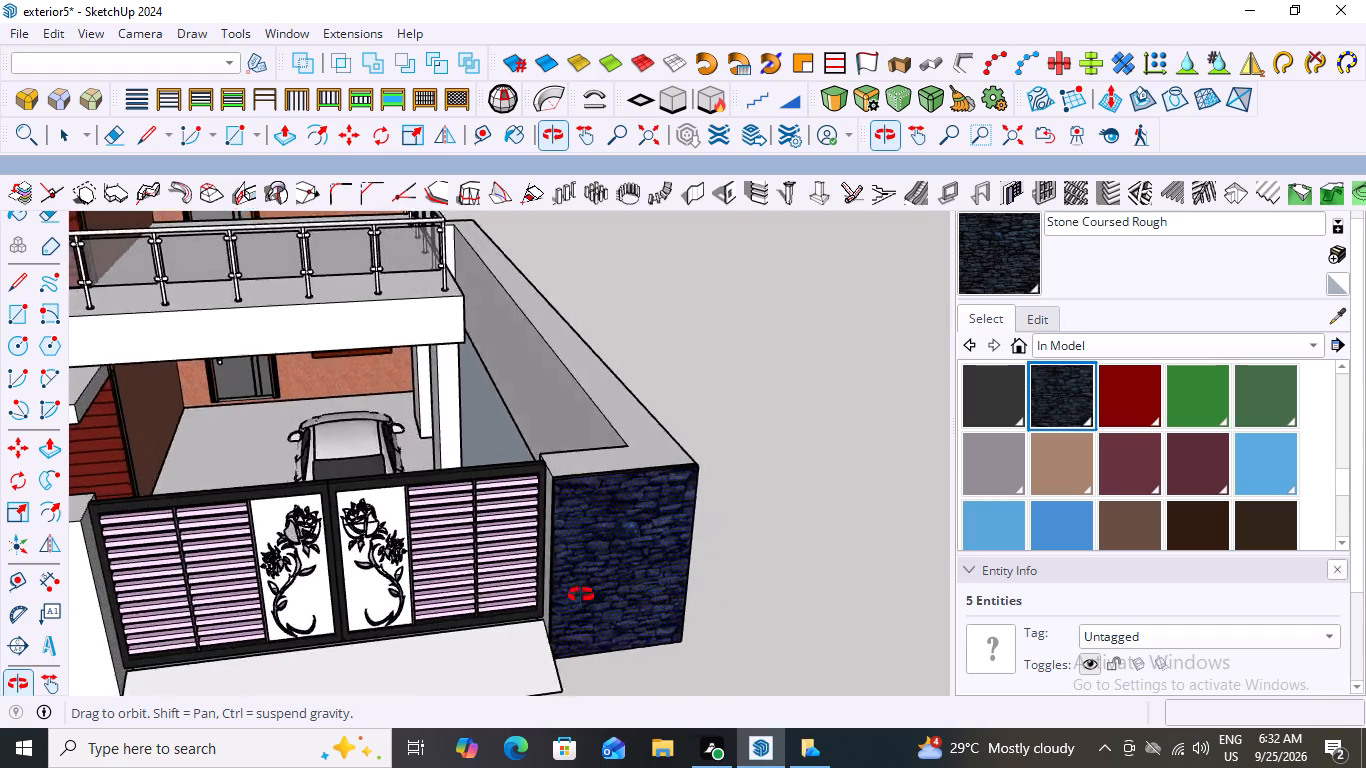
{"action": "middle_click_drag", "start_coordinate": [581, 595], "coordinate": [625, 557]}
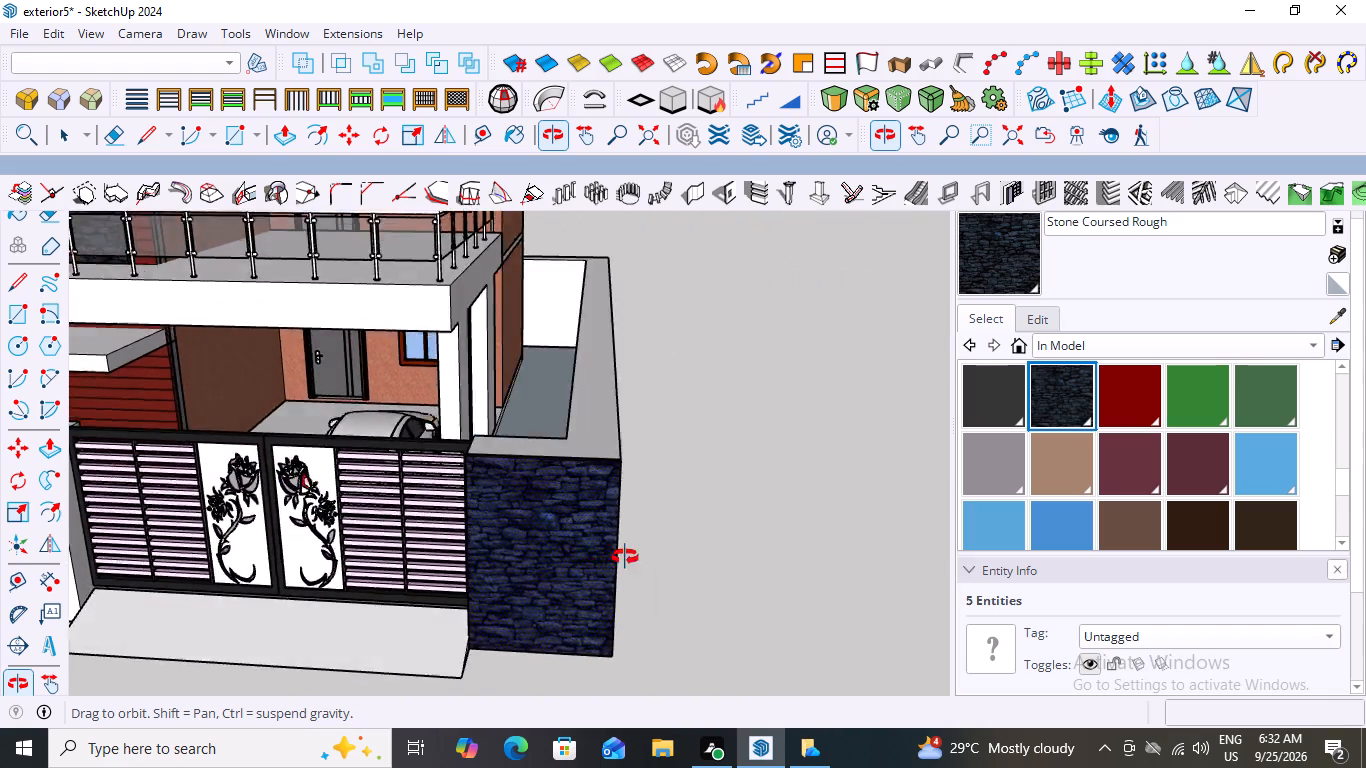
{"action": "middle_click_drag", "start_coordinate": [625, 557], "coordinate": [629, 555]}
{"action": "left_click", "coordinate": [629, 555]}
{"action": "key", "text": "space"}
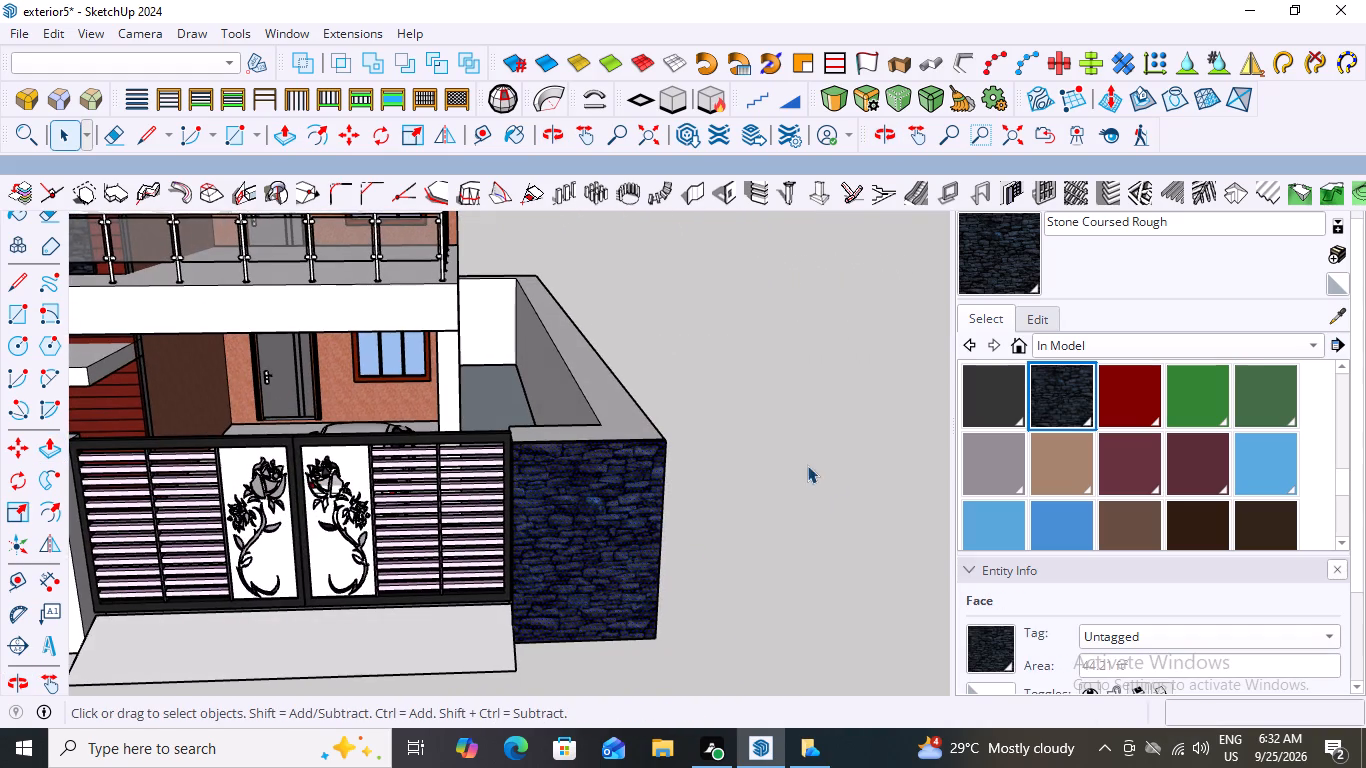
{"action": "left_click", "coordinate": [807, 465]}
Examine the stone cladding panel and its junctions with the gate, ramp and boundary wall from the front and at an angle.
{"action": "middle_click_drag", "start_coordinate": [697, 481], "coordinate": [692, 408]}
{"action": "scroll", "coordinate": [692, 408], "scroll_direction": "down", "scroll_amount": 4}
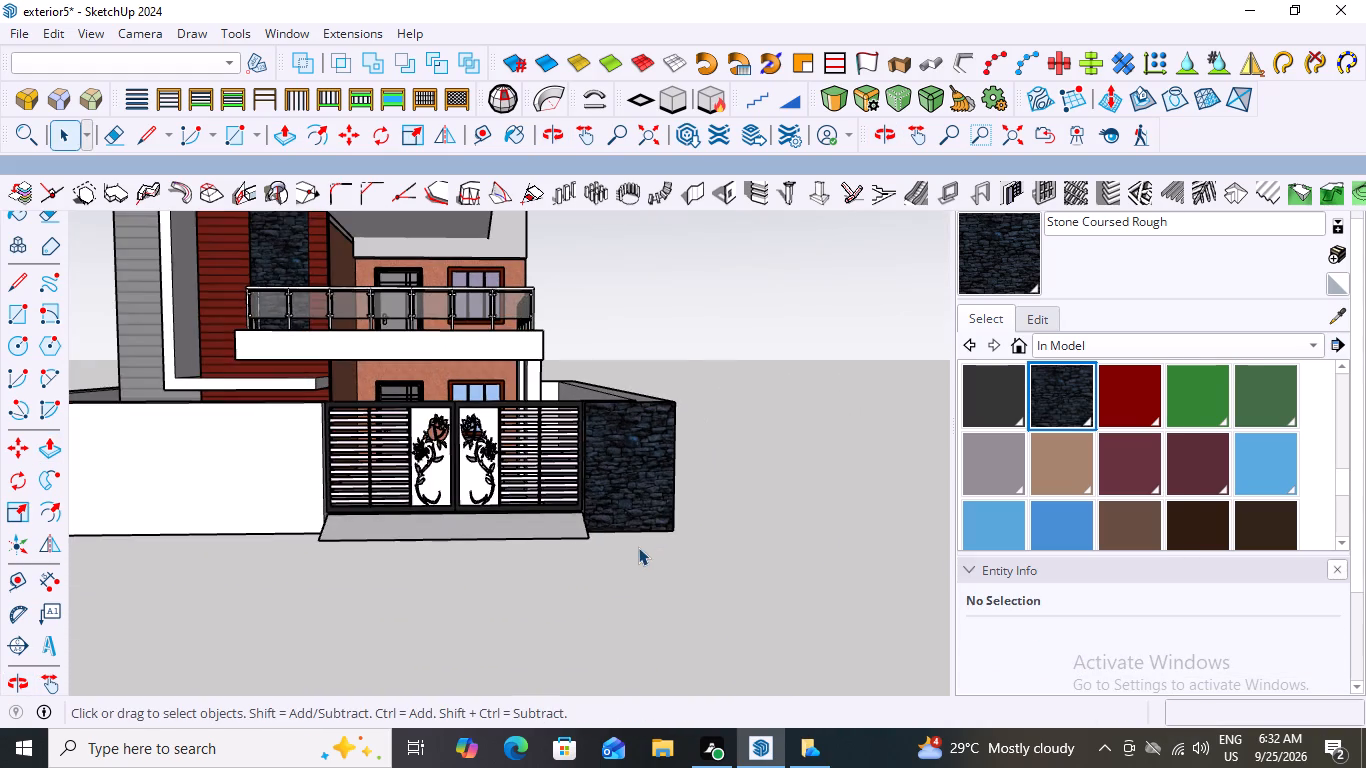
{"action": "scroll", "coordinate": [638, 547], "scroll_direction": "up", "scroll_amount": 7}
{"action": "middle_click_drag", "start_coordinate": [693, 528], "coordinate": [768, 560]}
{"action": "middle_click_drag", "start_coordinate": [776, 563], "coordinate": [807, 571]}
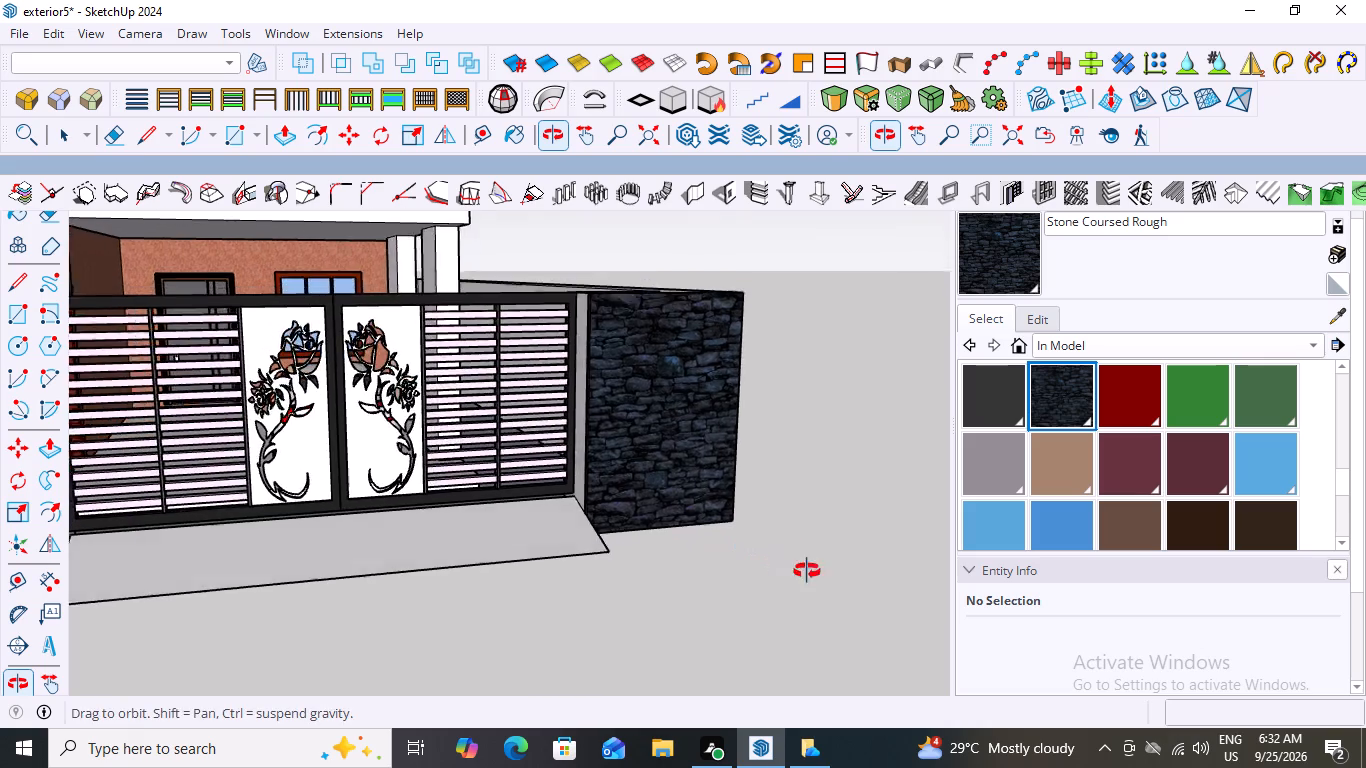
{"action": "middle_click_drag", "start_coordinate": [807, 571], "coordinate": [652, 610]}
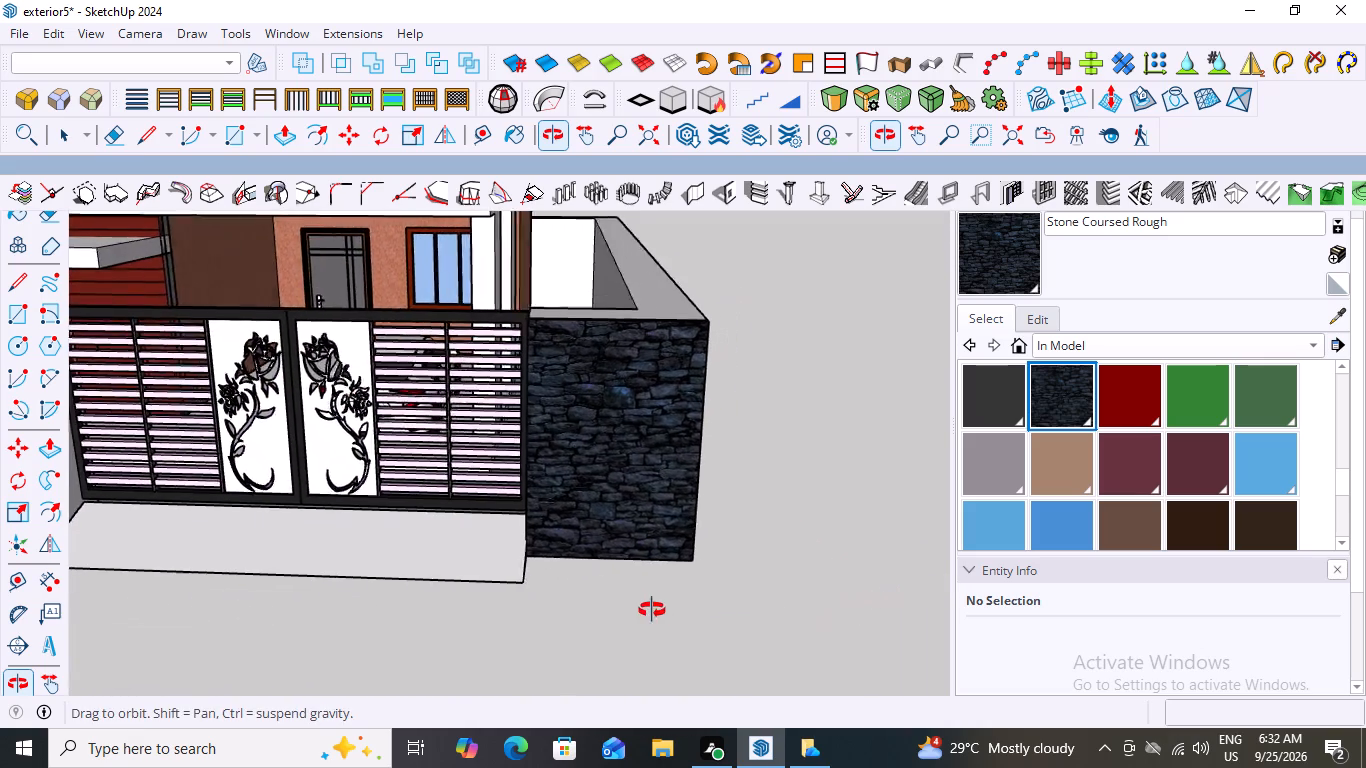
{"action": "middle_click_drag", "start_coordinate": [652, 610], "coordinate": [657, 584]}
{"action": "scroll", "coordinate": [675, 575], "scroll_direction": "down", "scroll_amount": 5}
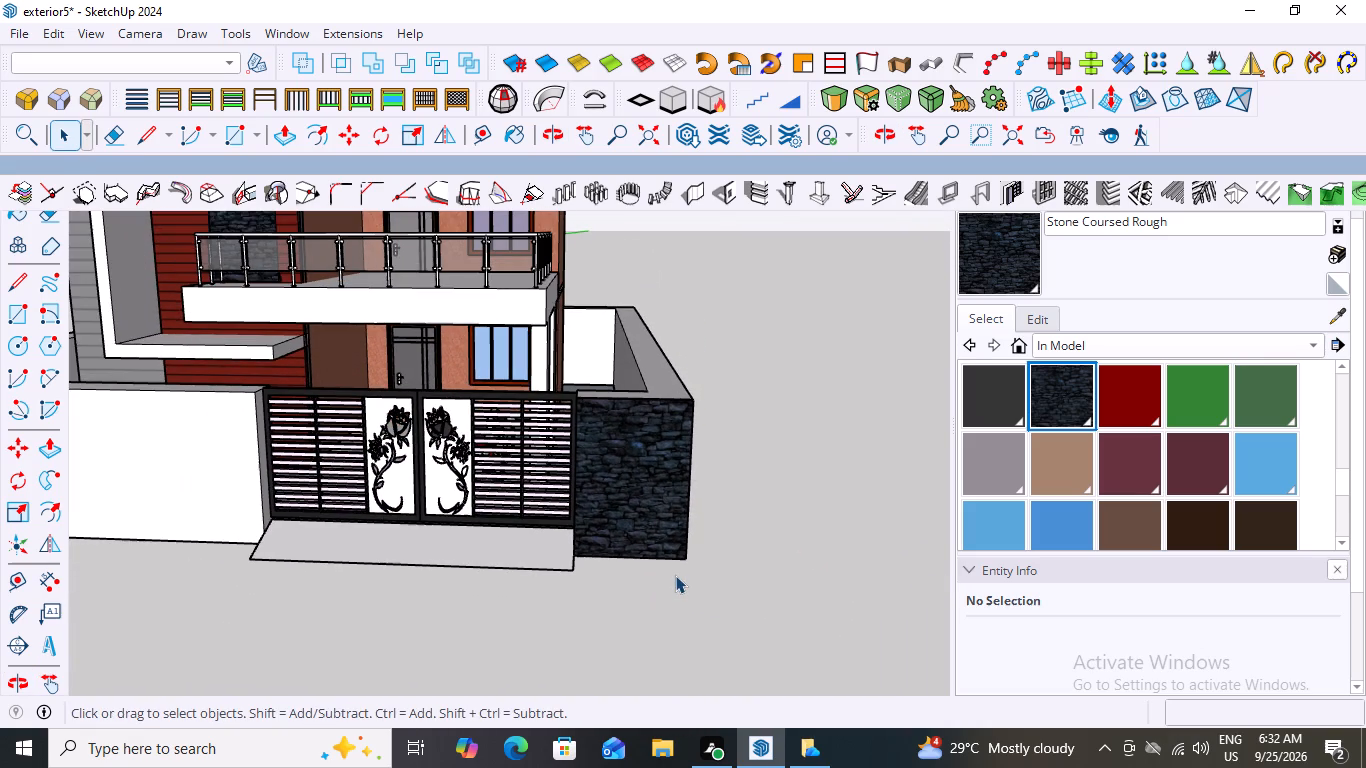
{"action": "scroll", "coordinate": [675, 575], "scroll_direction": "down", "scroll_amount": 3}
{"action": "scroll", "coordinate": [665, 581], "scroll_direction": "up", "scroll_amount": 3}
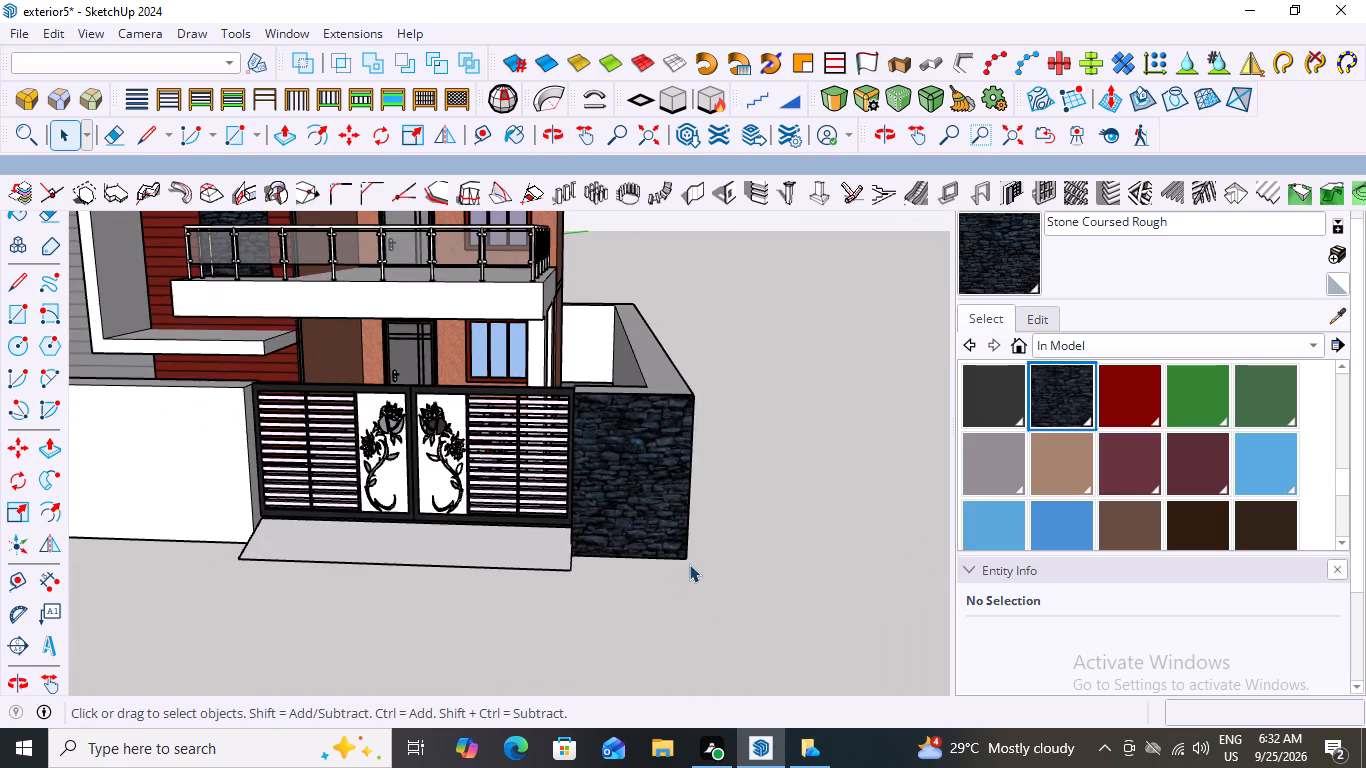
Examine how the stone-clad wall section looks with the gate, the plain front boundary wall and the whole house facade.
{"action": "middle_click_drag", "start_coordinate": [619, 584], "coordinate": [907, 573]}
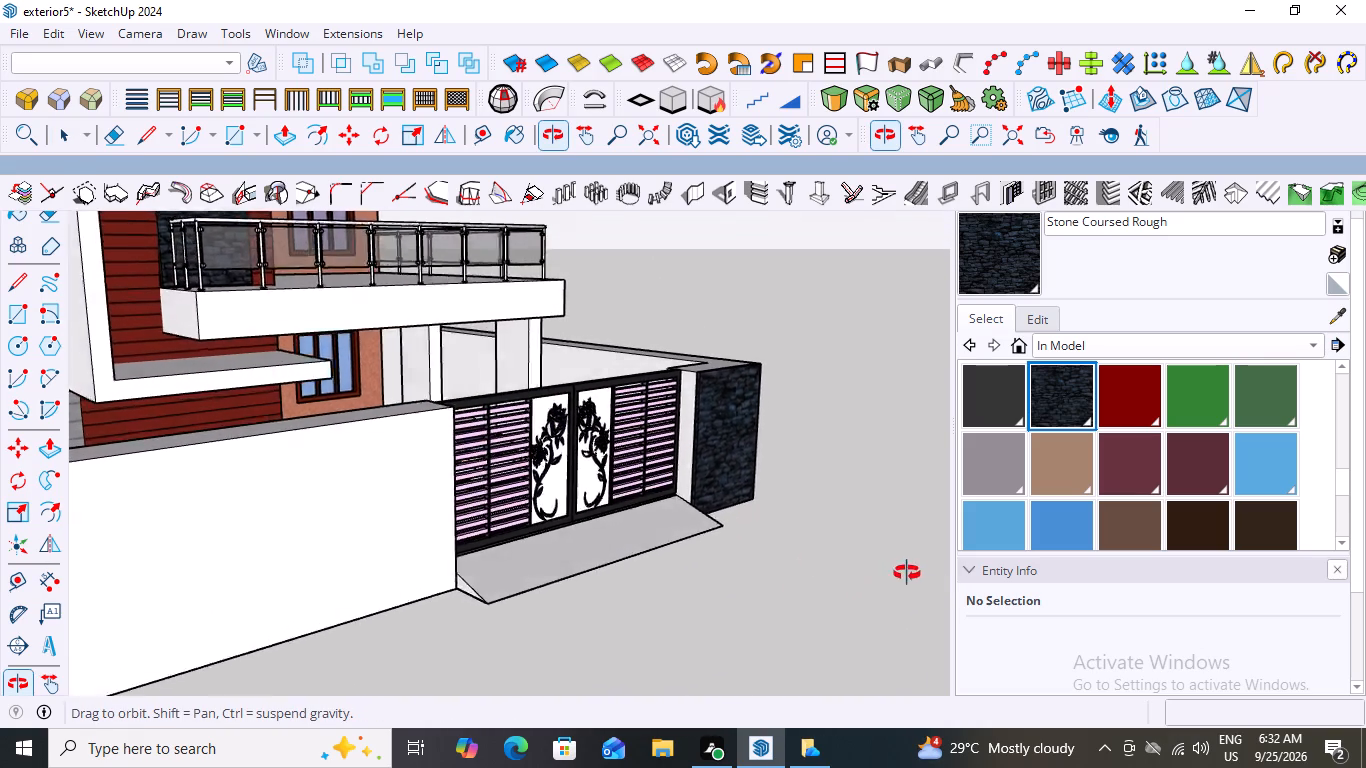
{"action": "middle_click_drag", "start_coordinate": [907, 573], "coordinate": [908, 573]}
{"action": "scroll", "coordinate": [733, 469], "scroll_direction": "up", "scroll_amount": 3}
{"action": "scroll", "coordinate": [733, 469], "scroll_direction": "down", "scroll_amount": 7}
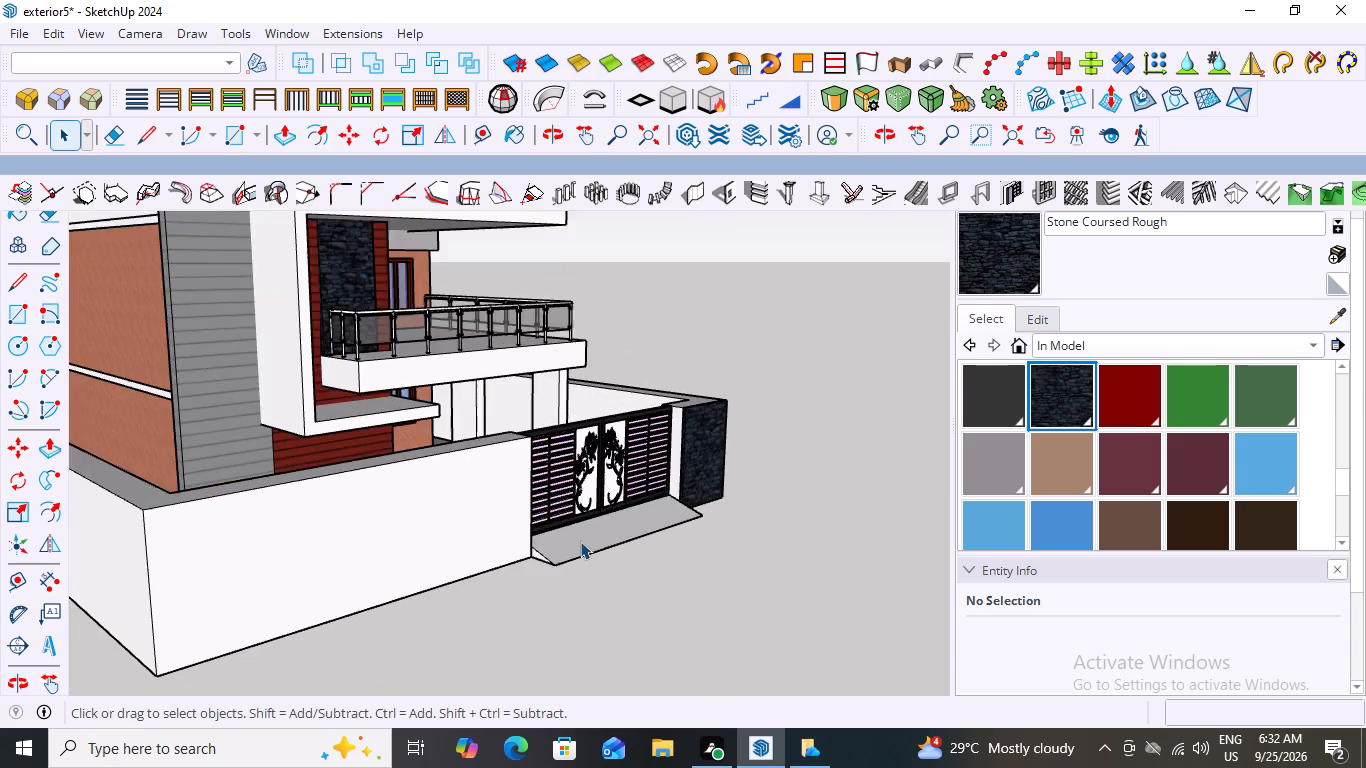
{"action": "scroll", "coordinate": [580, 541], "scroll_direction": "down", "scroll_amount": 6}
{"action": "middle_click_drag", "start_coordinate": [639, 599], "coordinate": [424, 572]}
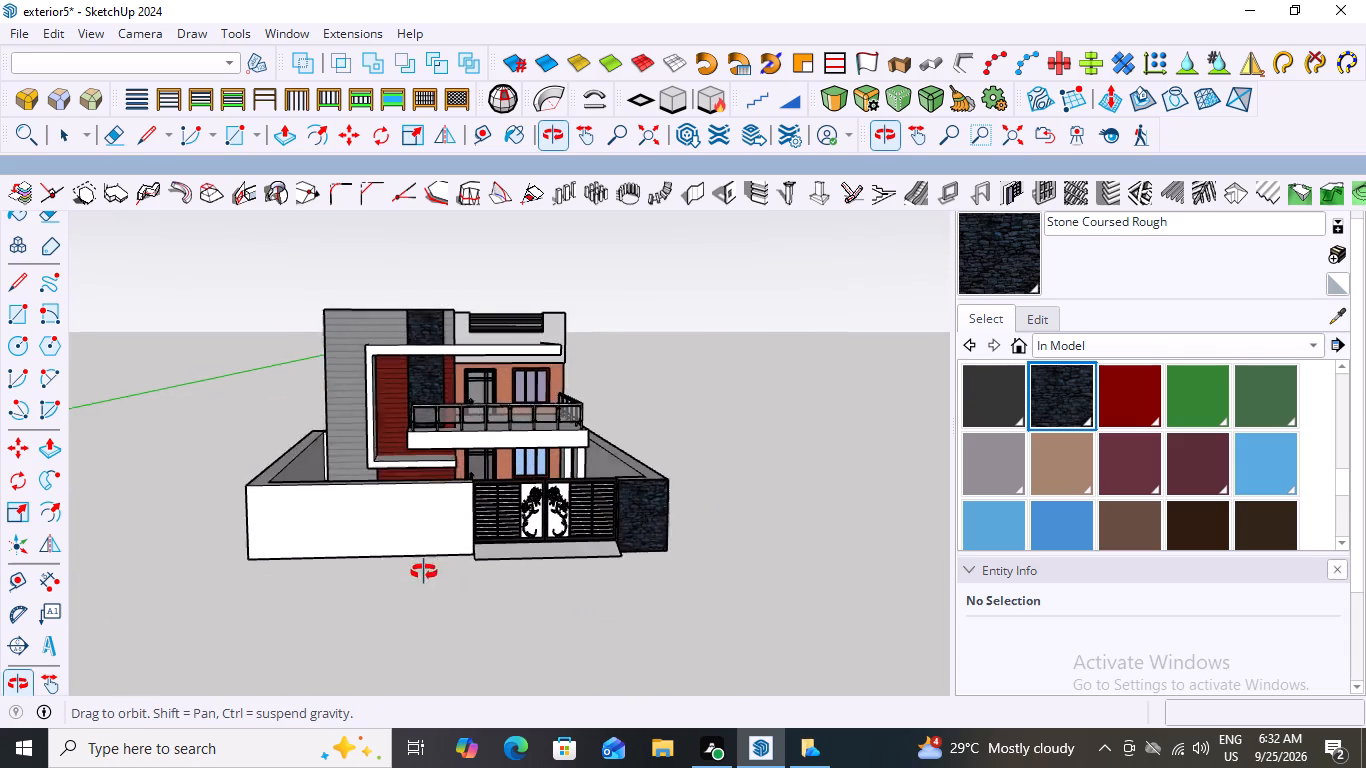
{"action": "middle_click_drag", "start_coordinate": [424, 572], "coordinate": [455, 567]}
{"action": "scroll", "coordinate": [455, 567], "scroll_direction": "down", "scroll_amount": 2}
{"action": "middle_click_drag", "start_coordinate": [681, 562], "coordinate": [562, 535]}
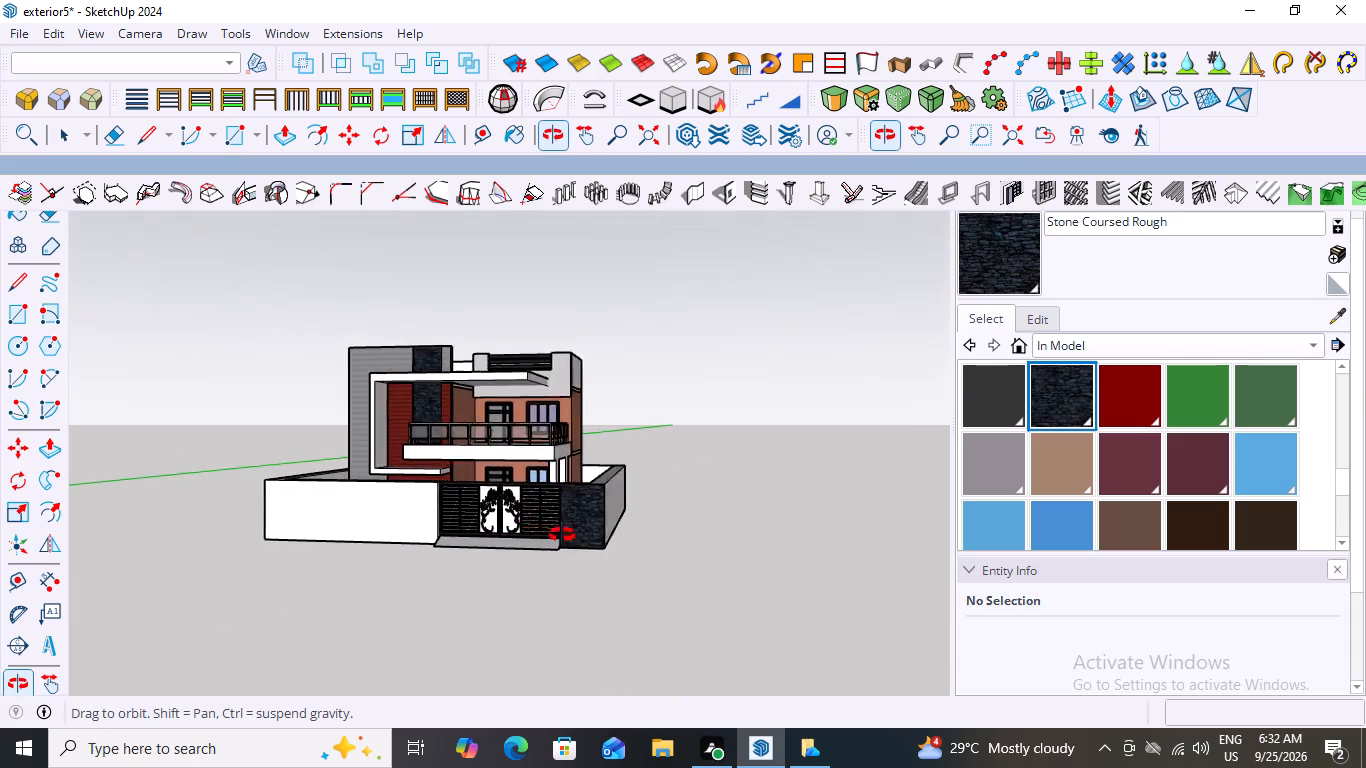
{"action": "middle_click_drag", "start_coordinate": [562, 535], "coordinate": [597, 542]}
{"action": "scroll", "coordinate": [528, 567], "scroll_direction": "up", "scroll_amount": 5}
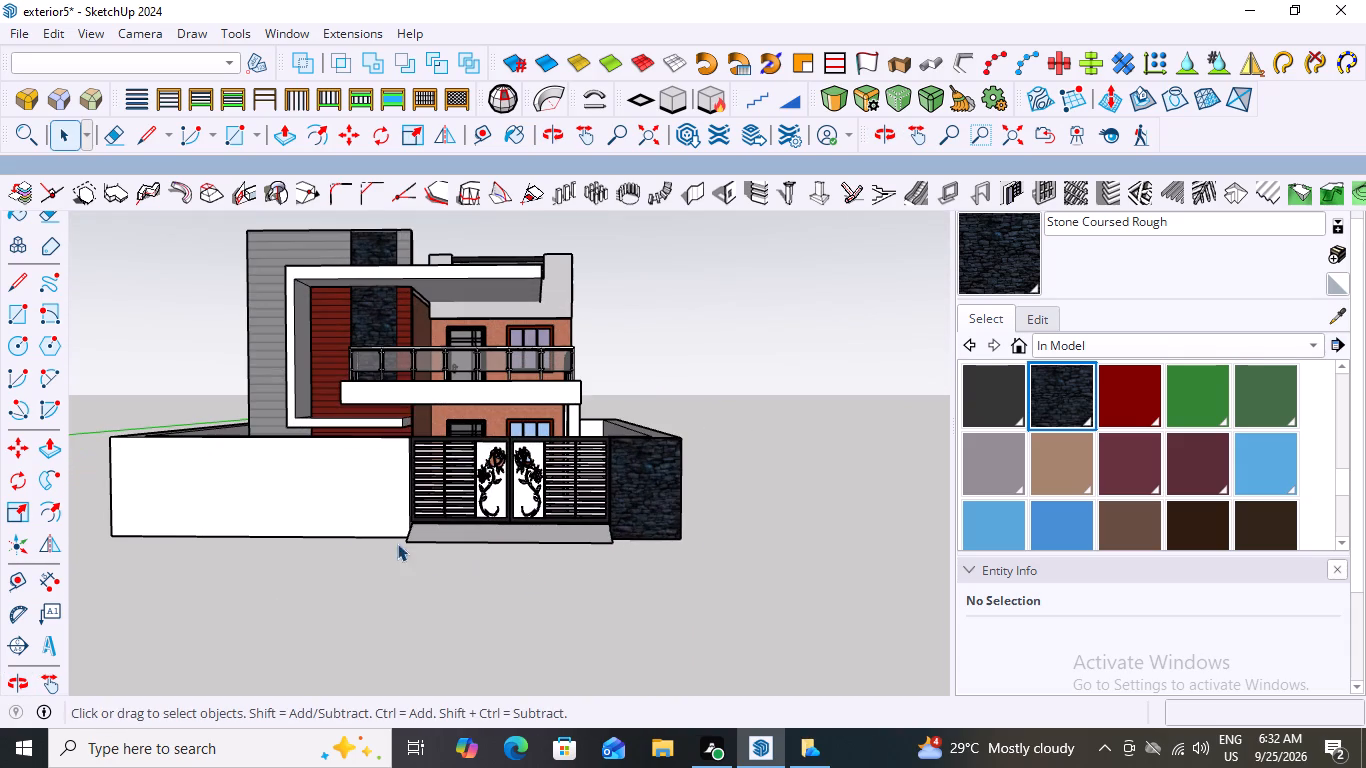
{"action": "middle_click_drag", "start_coordinate": [304, 537], "coordinate": [344, 558]}
{"action": "scroll", "coordinate": [344, 558], "scroll_direction": "up", "scroll_amount": 1}
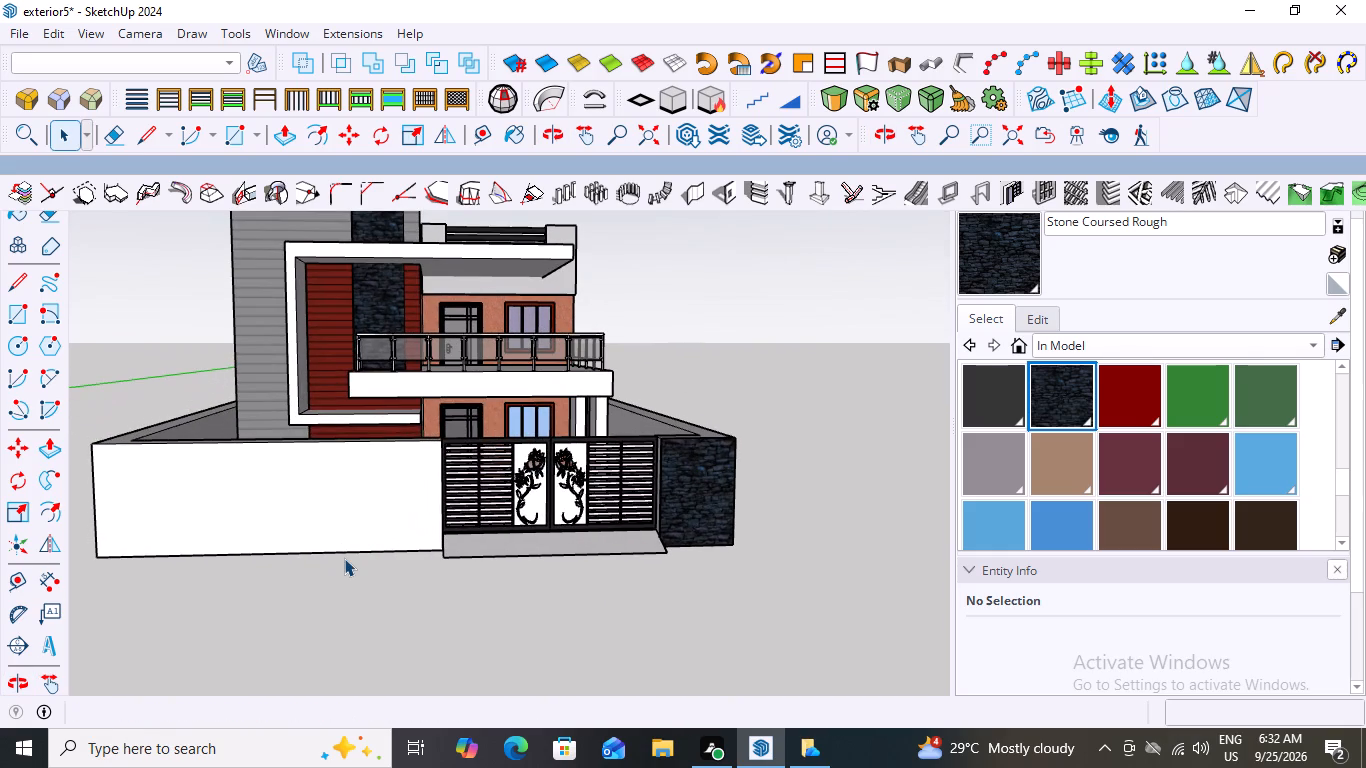
{"action": "scroll", "coordinate": [790, 521], "scroll_direction": "up", "scroll_amount": 13}
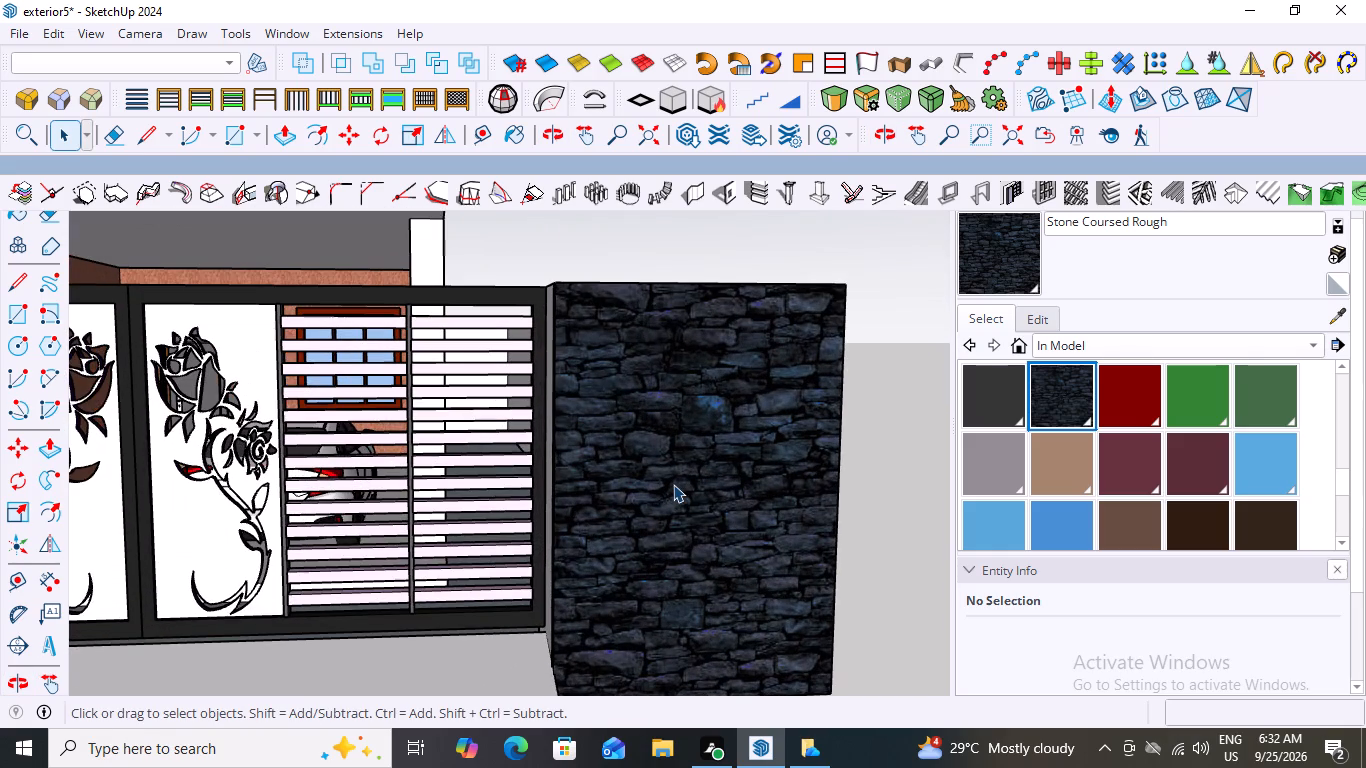
{"action": "scroll", "coordinate": [673, 484], "scroll_direction": "down", "scroll_amount": 12}
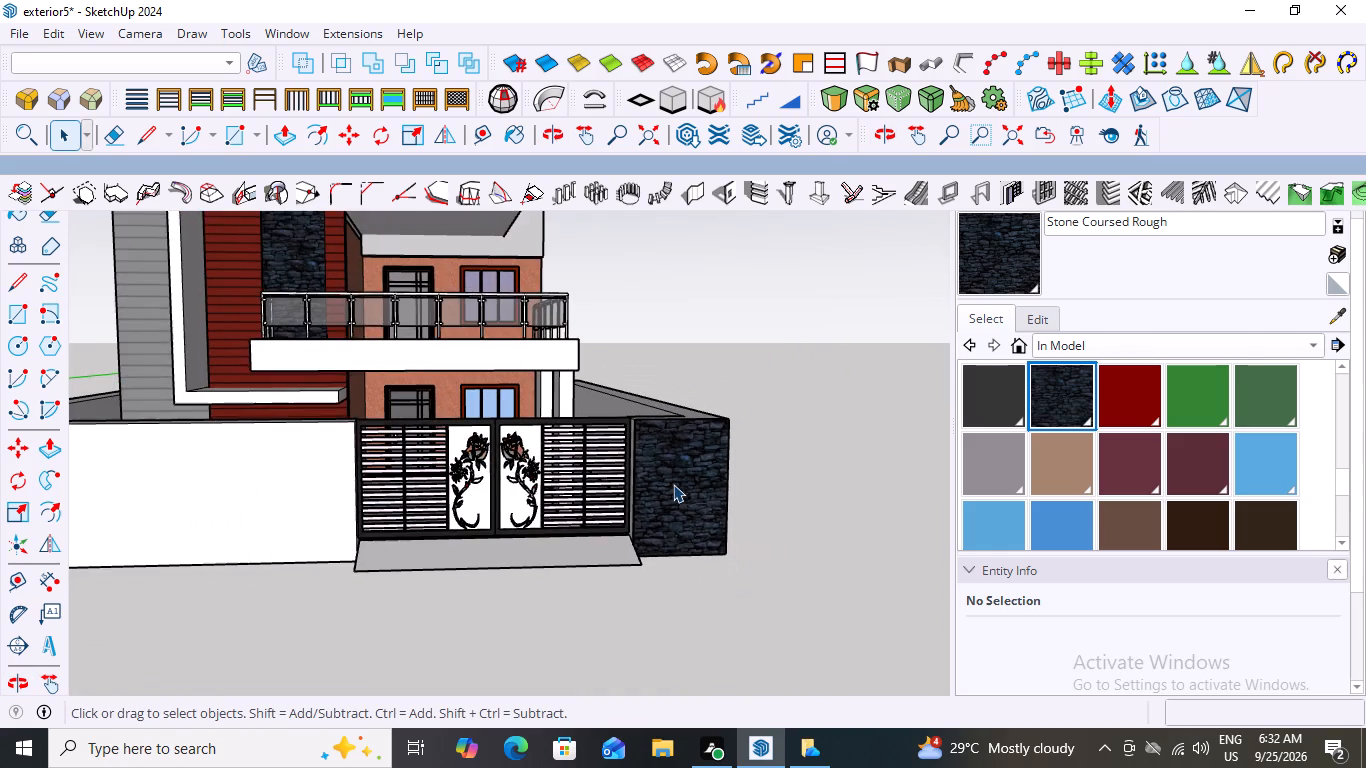
Draw a rectangle about 6' 11 1/4" wide and 8' high on the long front boundary wall, starting at its top corner beside the gate.
{"action": "scroll", "coordinate": [673, 484], "scroll_direction": "down", "scroll_amount": 5}
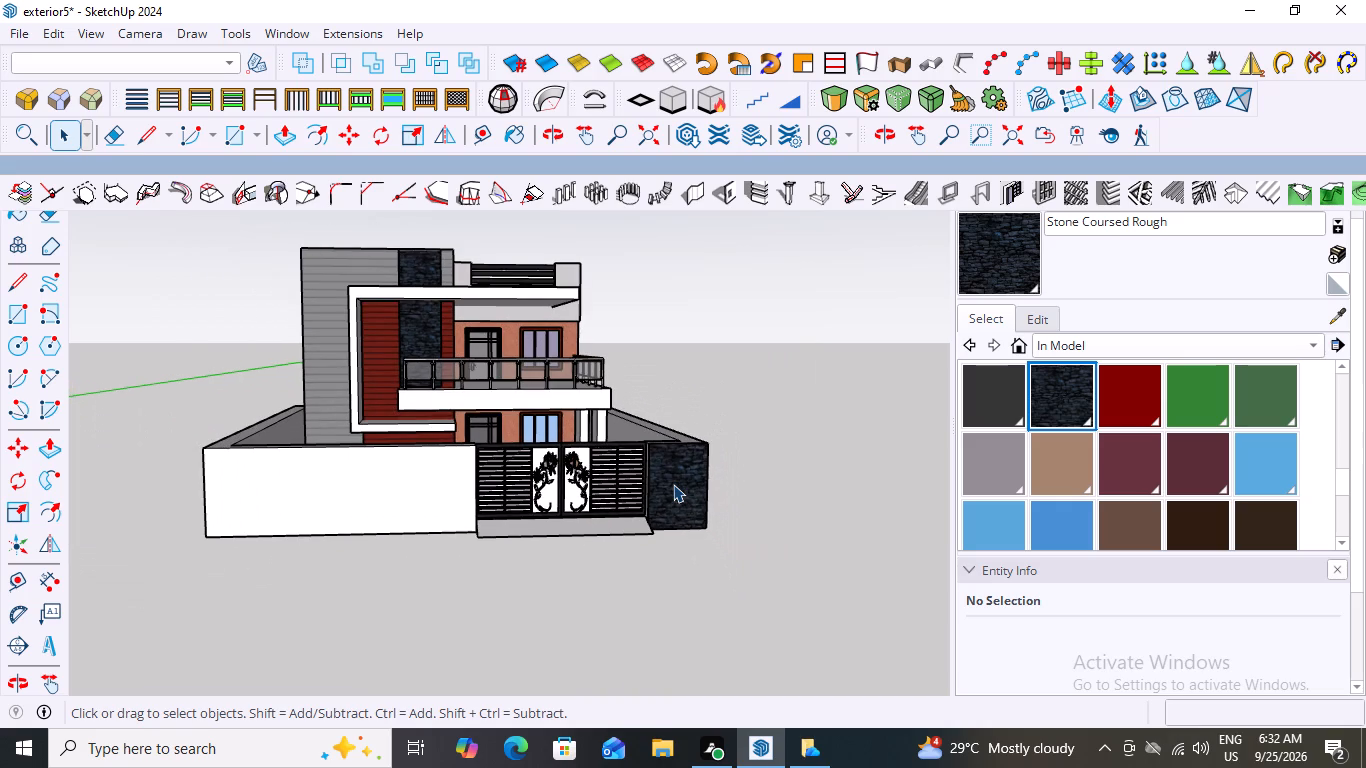
{"action": "scroll", "coordinate": [399, 520], "scroll_direction": "up", "scroll_amount": 3}
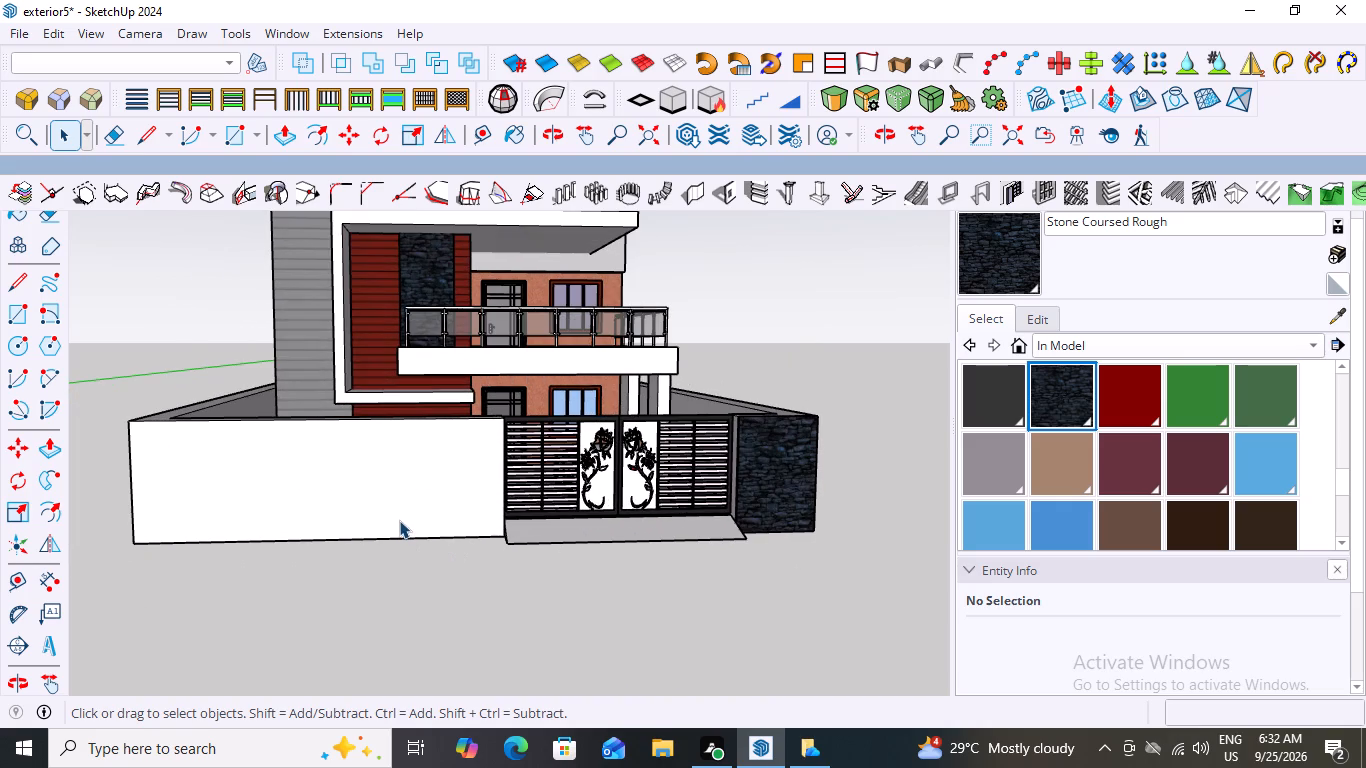
{"action": "key", "text": "r"}
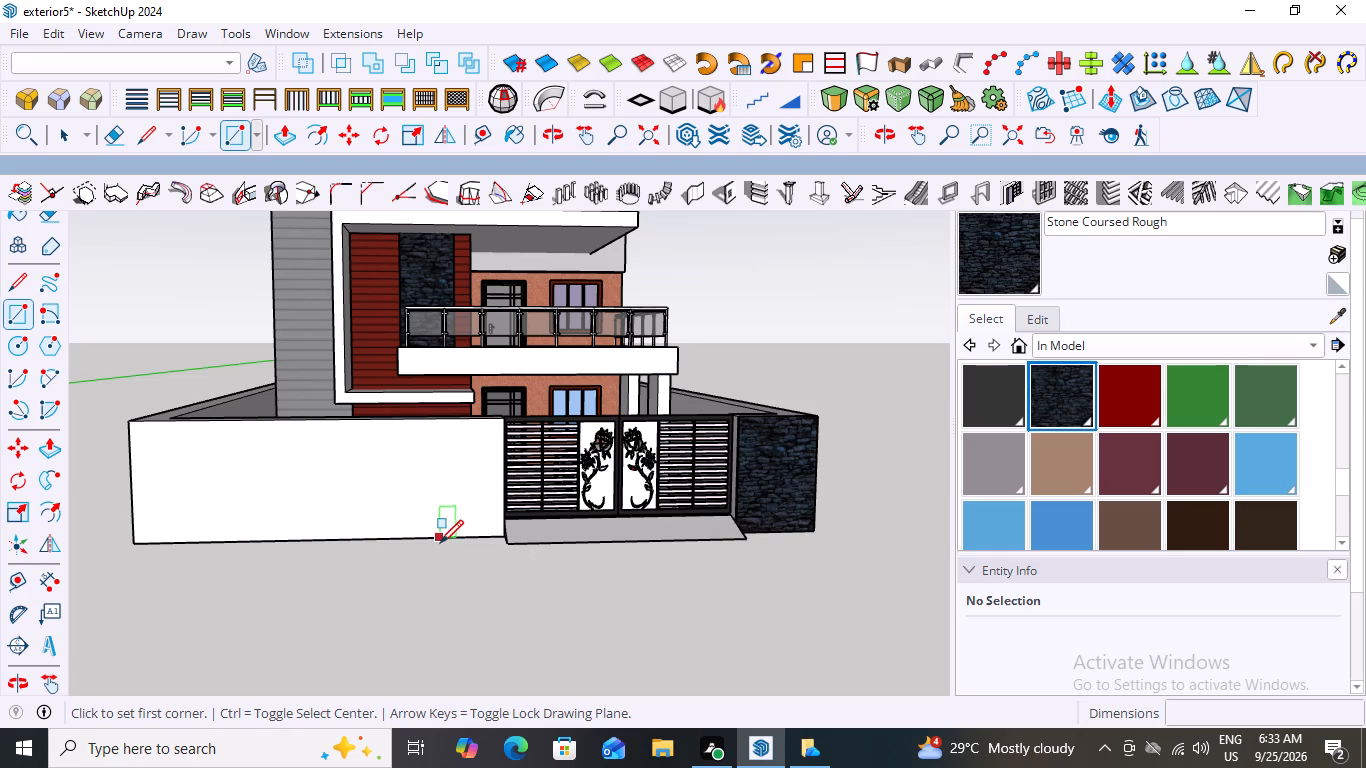
{"action": "scroll", "coordinate": [440, 543], "scroll_direction": "up", "scroll_amount": 3}
{"action": "scroll", "coordinate": [526, 380], "scroll_direction": "up", "scroll_amount": 8}
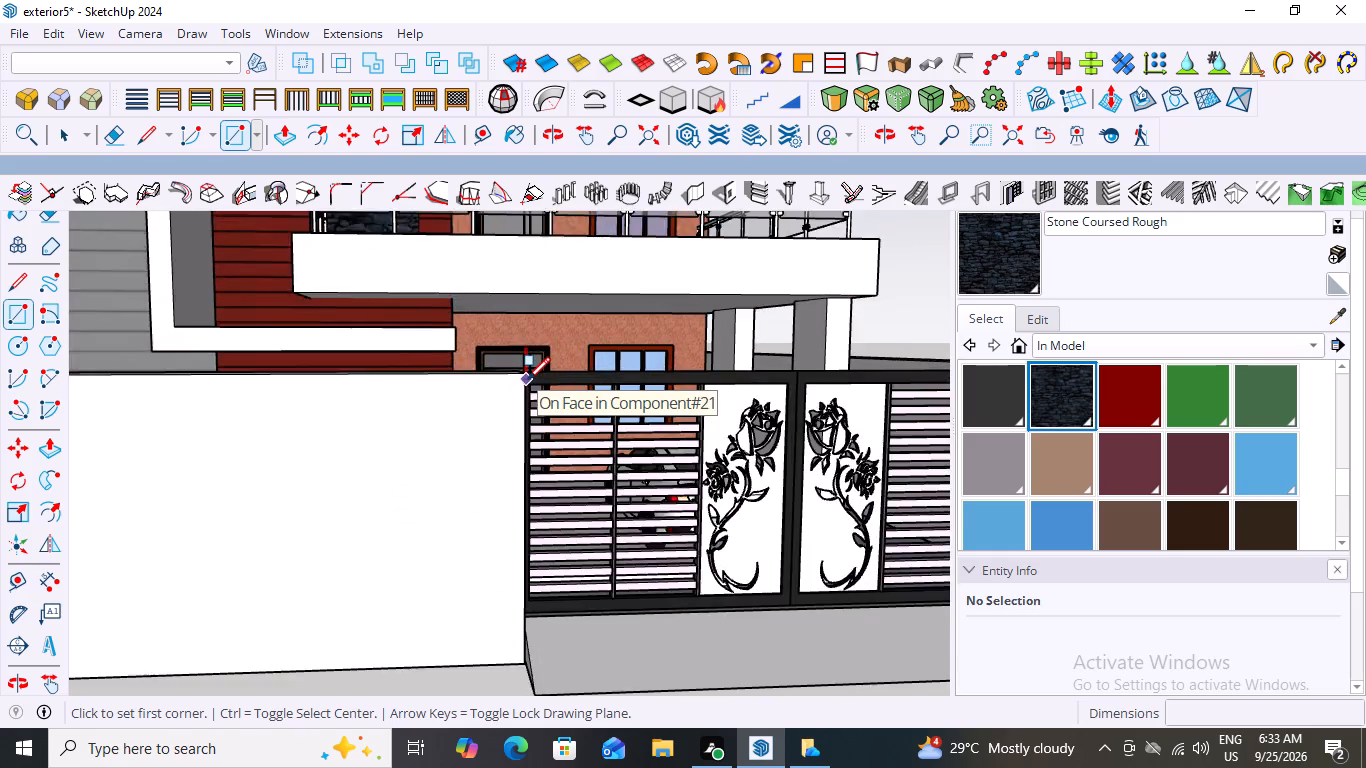
{"action": "scroll", "coordinate": [527, 380], "scroll_direction": "up", "scroll_amount": 6}
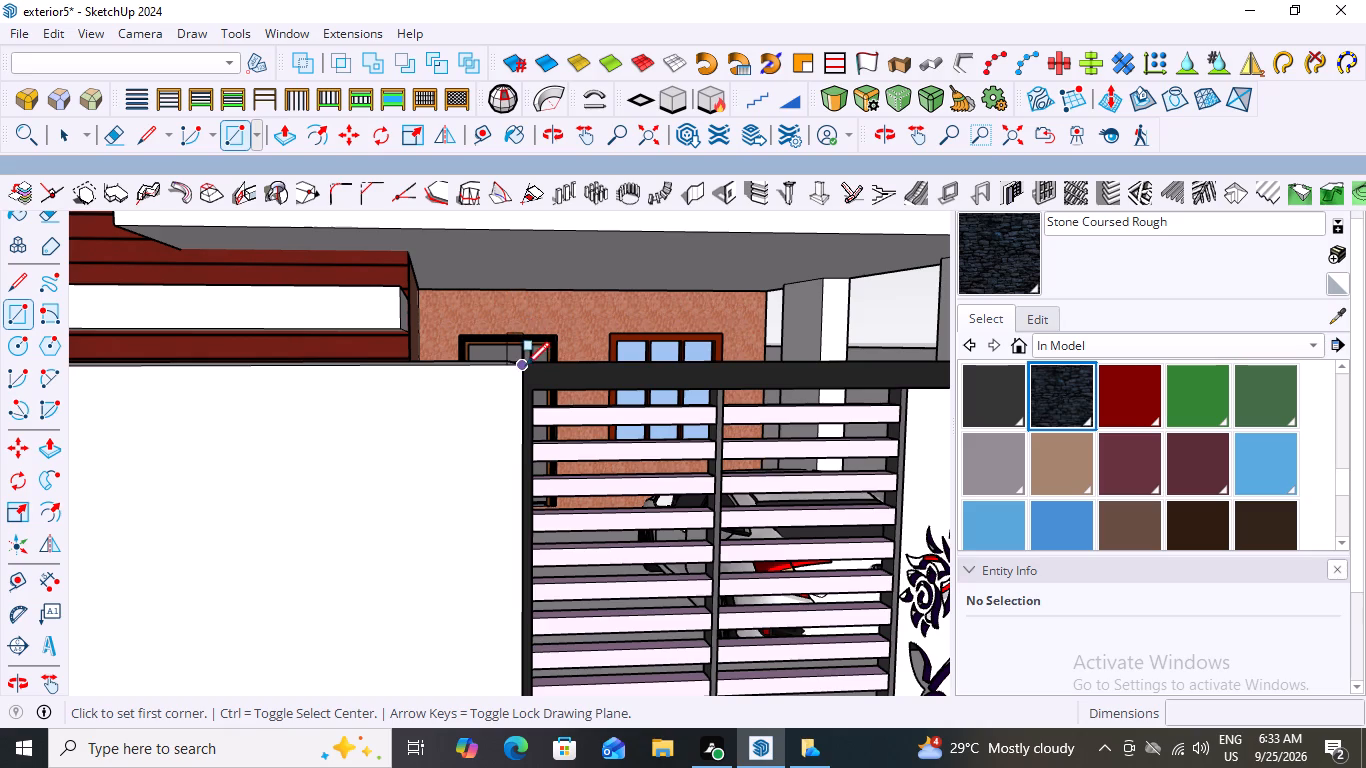
{"action": "left_click", "coordinate": [522, 368]}
{"action": "scroll", "coordinate": [423, 471], "scroll_direction": "down", "scroll_amount": 4}
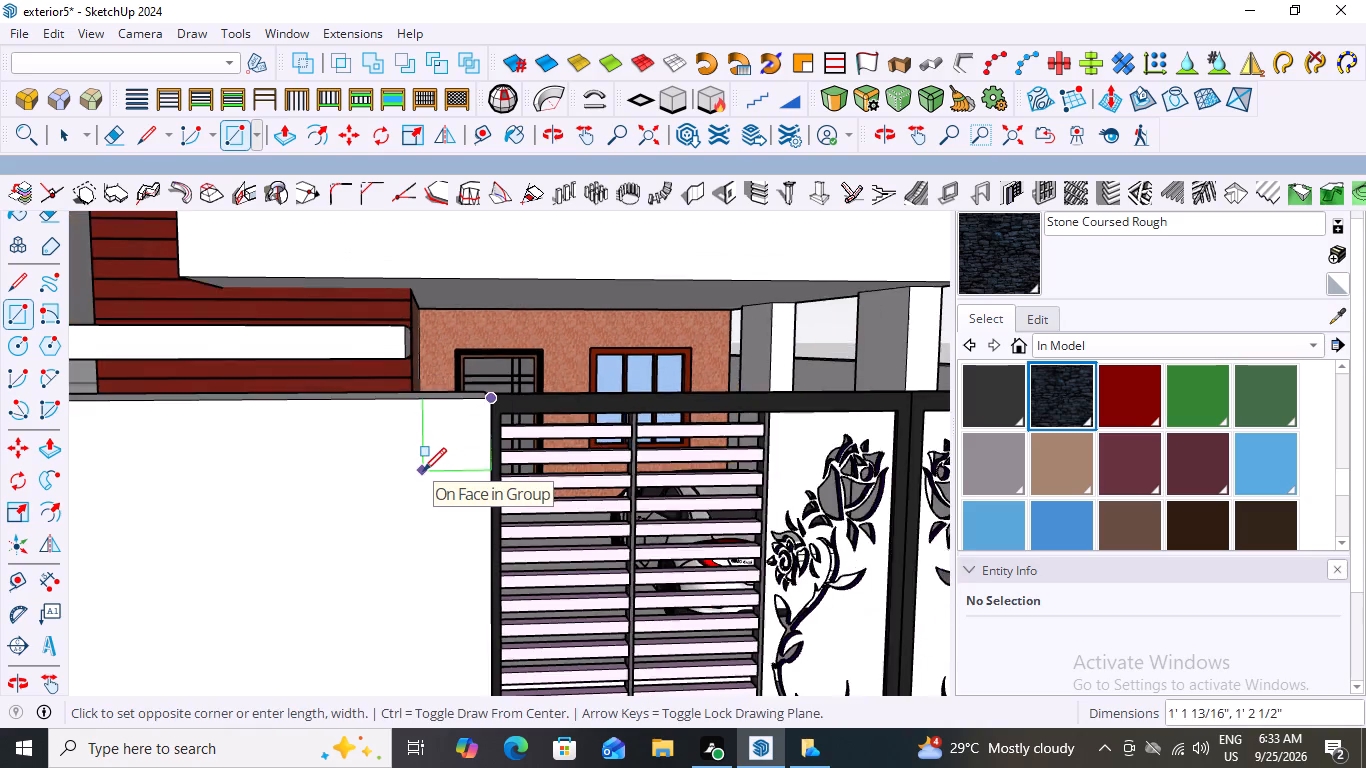
{"action": "scroll", "coordinate": [423, 471], "scroll_direction": "down", "scroll_amount": 12}
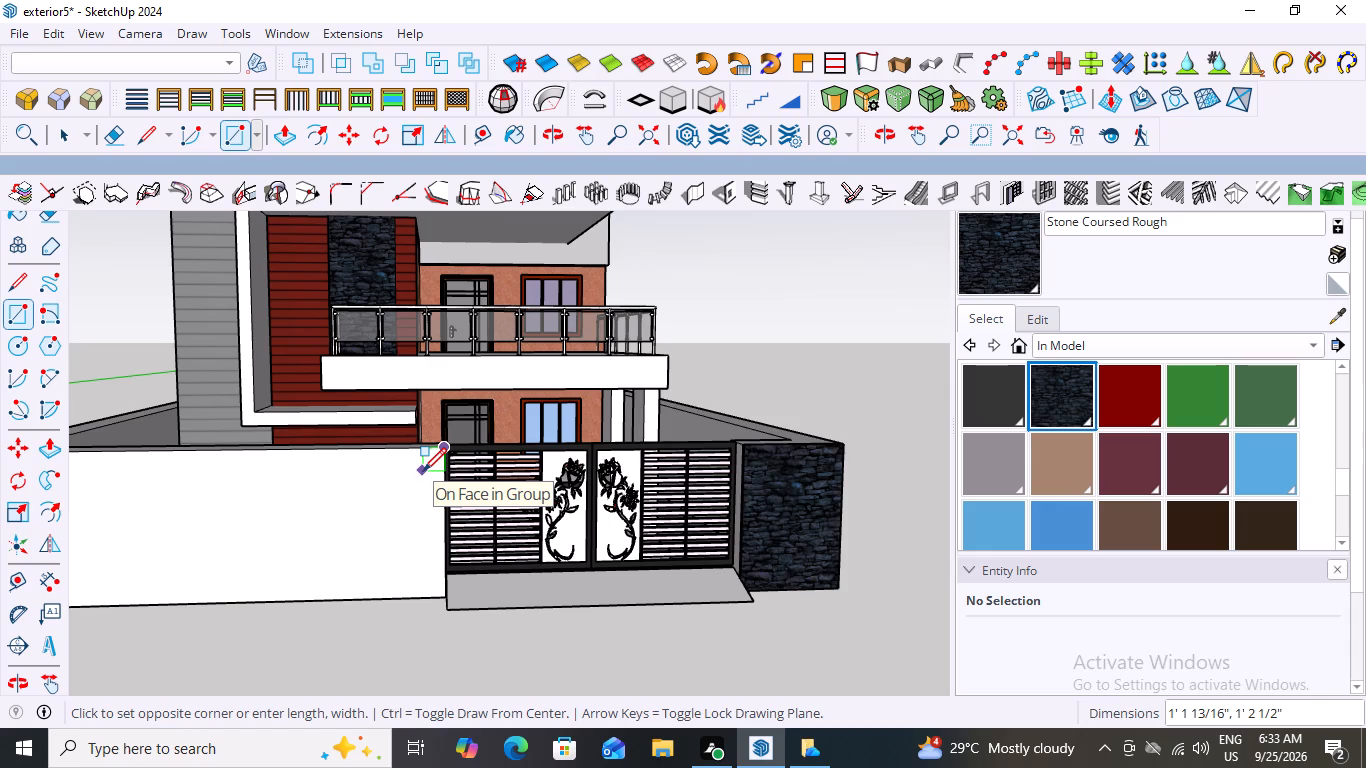
{"action": "scroll", "coordinate": [345, 565], "scroll_direction": "down", "scroll_amount": 9}
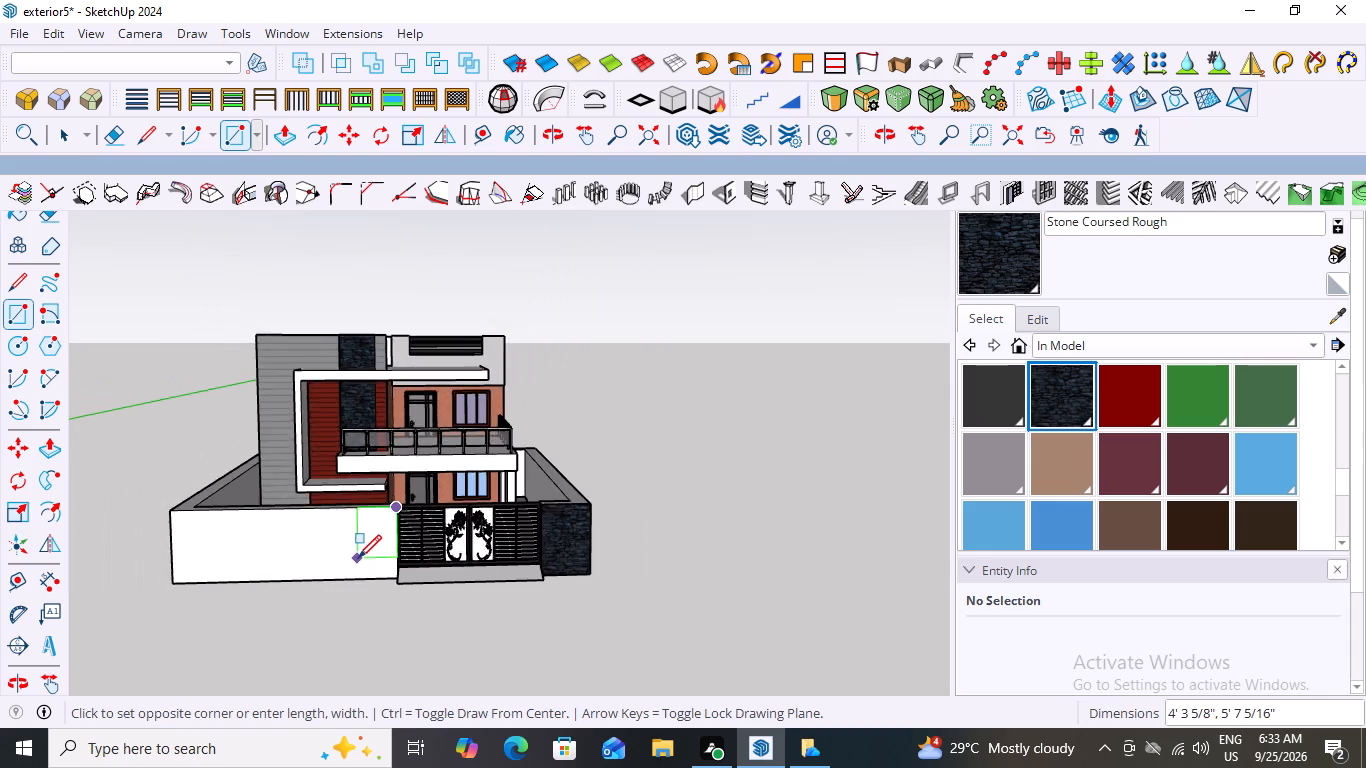
{"action": "scroll", "coordinate": [358, 558], "scroll_direction": "down", "scroll_amount": 2}
{"action": "scroll", "coordinate": [331, 577], "scroll_direction": "up", "scroll_amount": 3}
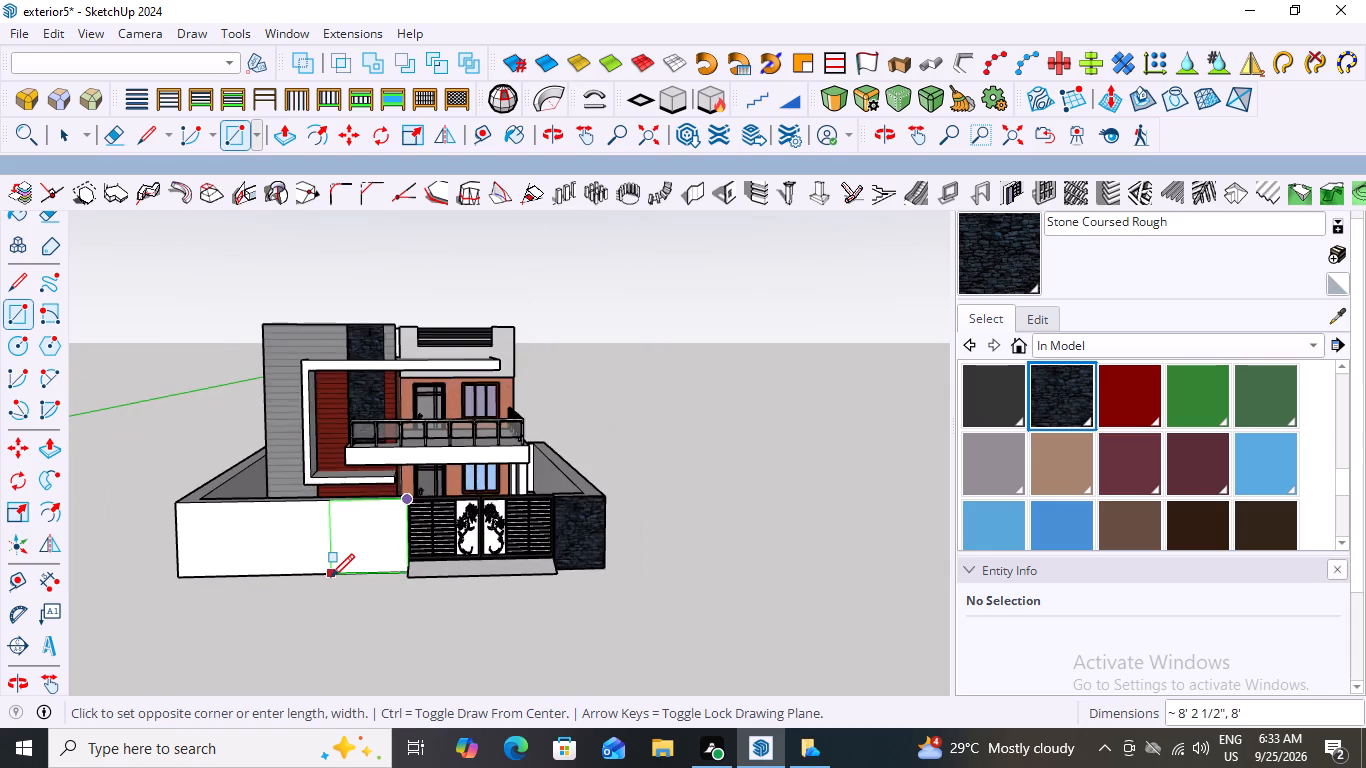
{"action": "scroll", "coordinate": [331, 577], "scroll_direction": "up", "scroll_amount": 2}
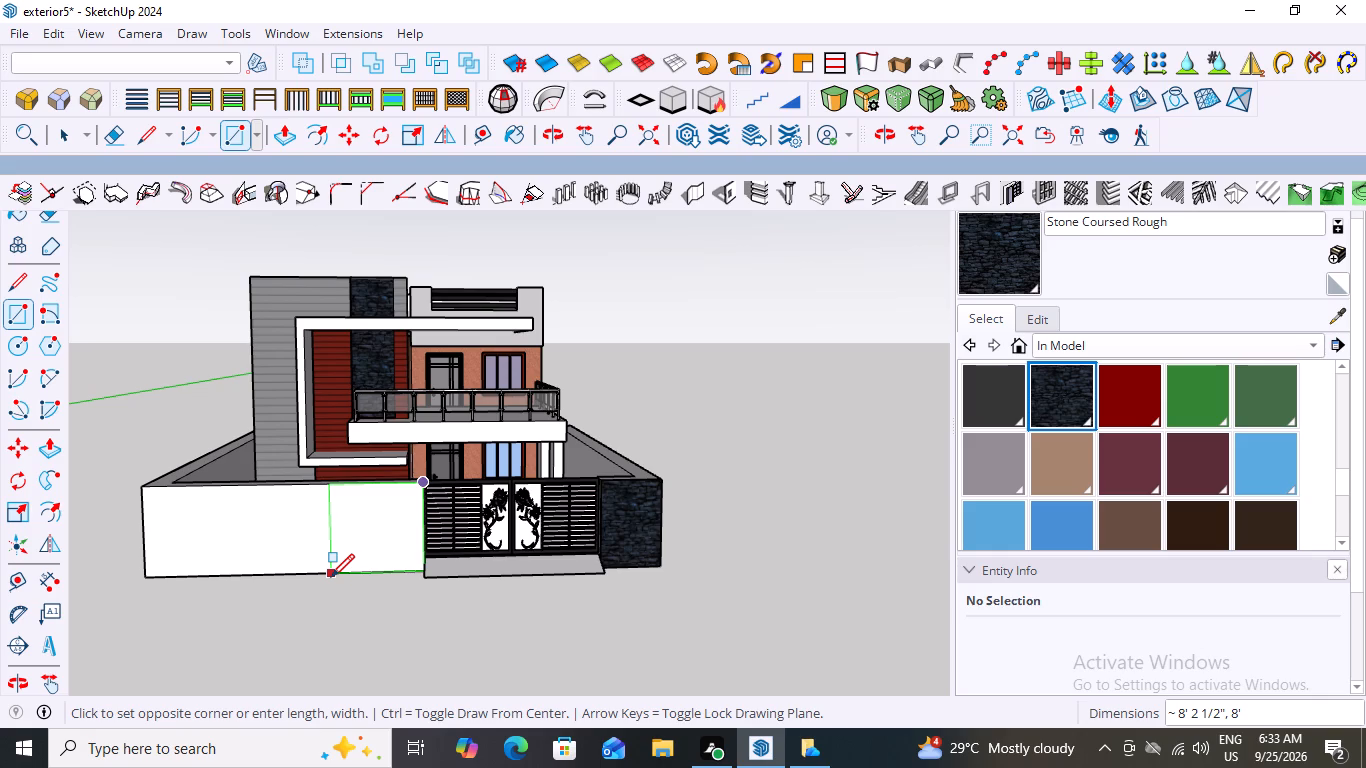
{"action": "scroll", "coordinate": [331, 577], "scroll_direction": "up", "scroll_amount": 2}
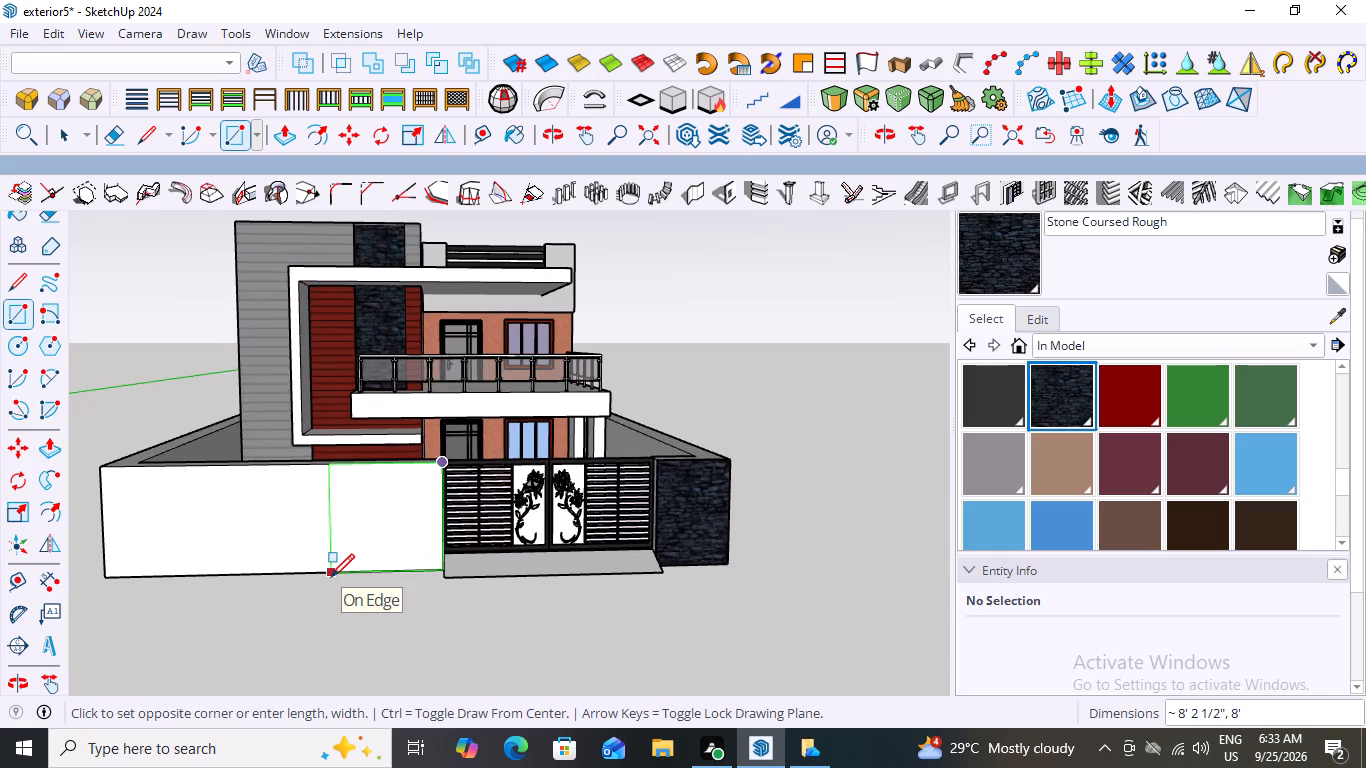
{"action": "scroll", "coordinate": [331, 577], "scroll_direction": "up", "scroll_amount": 2}
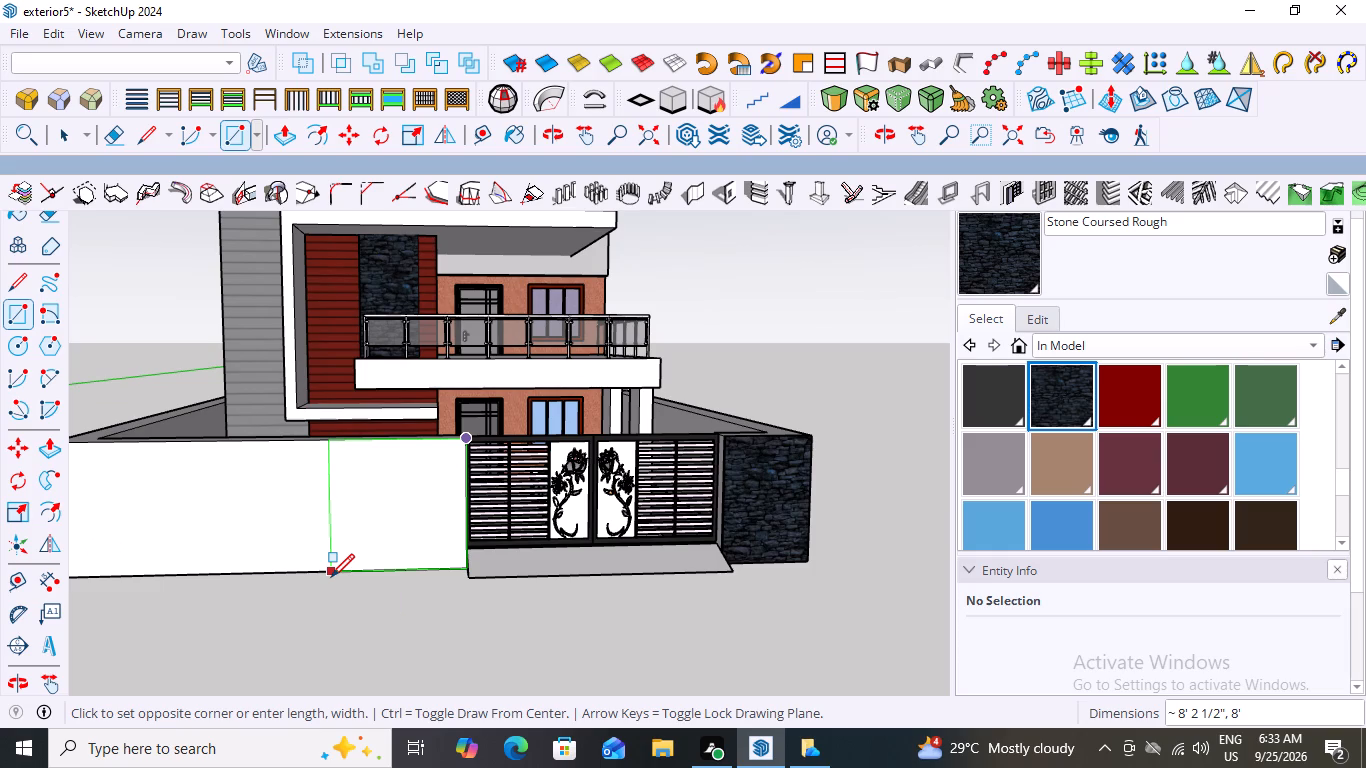
{"action": "scroll", "coordinate": [331, 577], "scroll_direction": "down", "scroll_amount": 1}
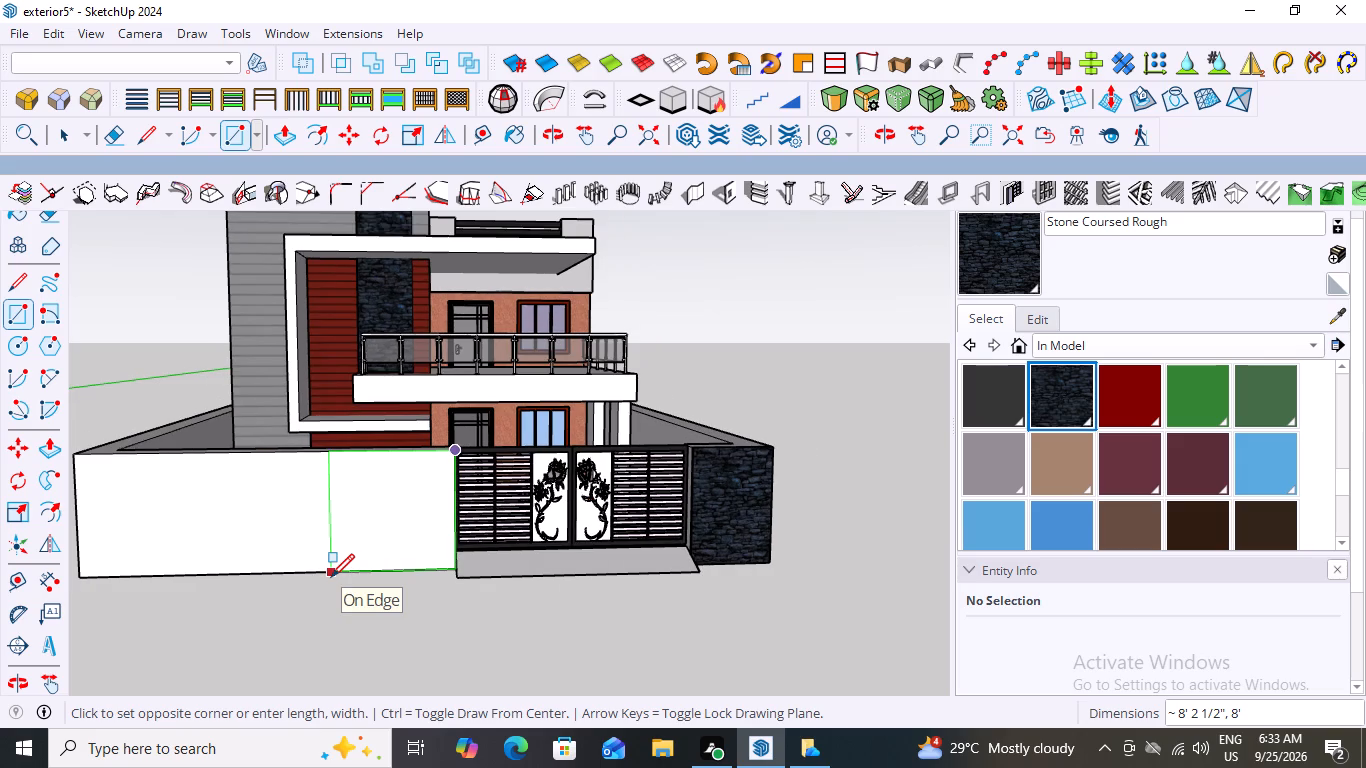
{"action": "scroll", "coordinate": [331, 577], "scroll_direction": "down", "scroll_amount": 4}
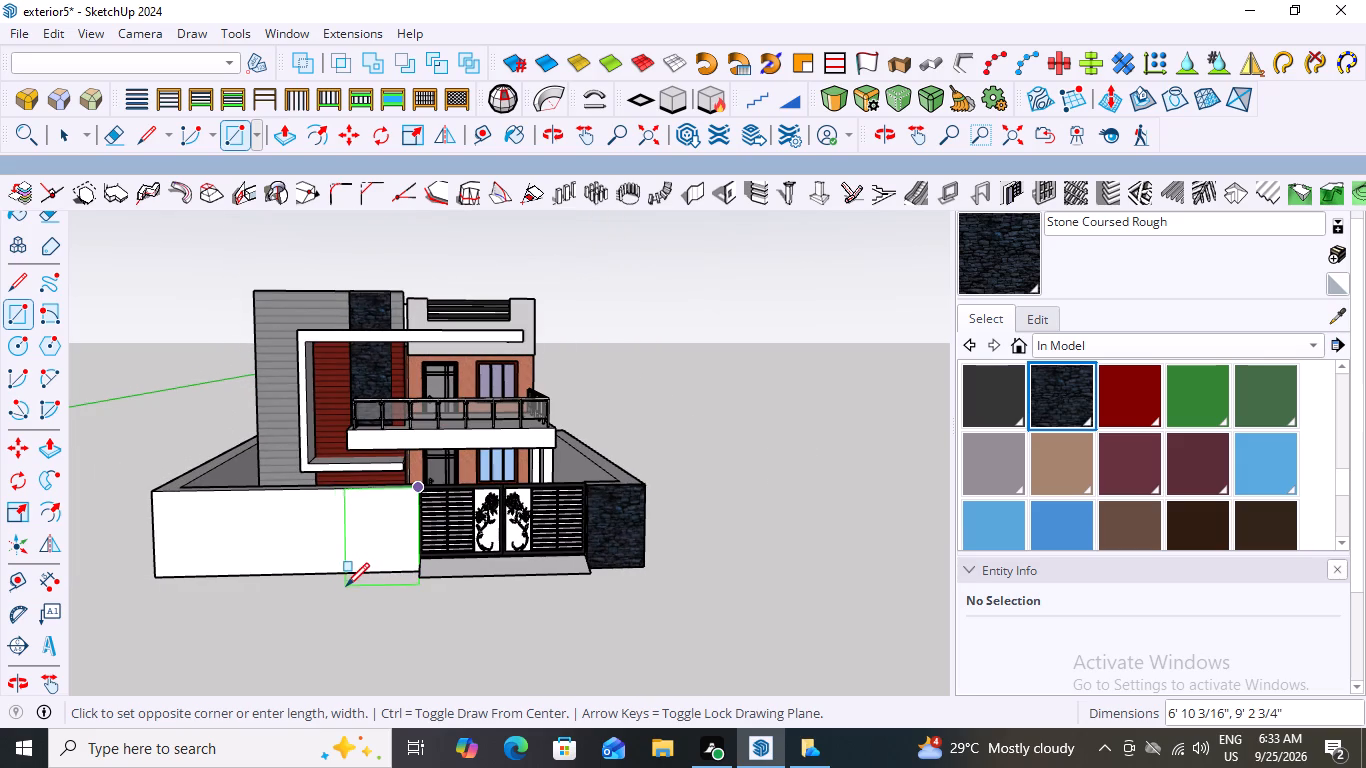
{"action": "scroll", "coordinate": [353, 575], "scroll_direction": "up", "scroll_amount": 5}
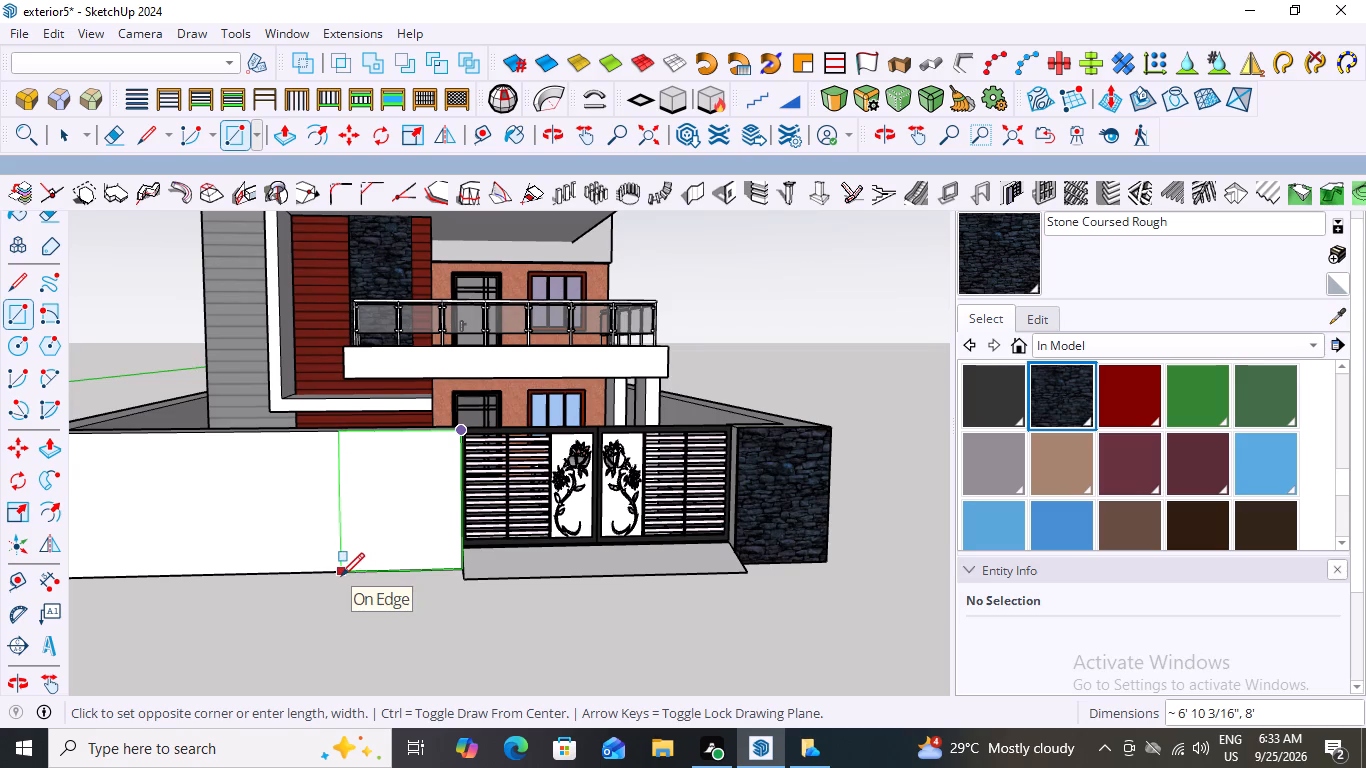
{"action": "scroll", "coordinate": [341, 576], "scroll_direction": "up", "scroll_amount": 3}
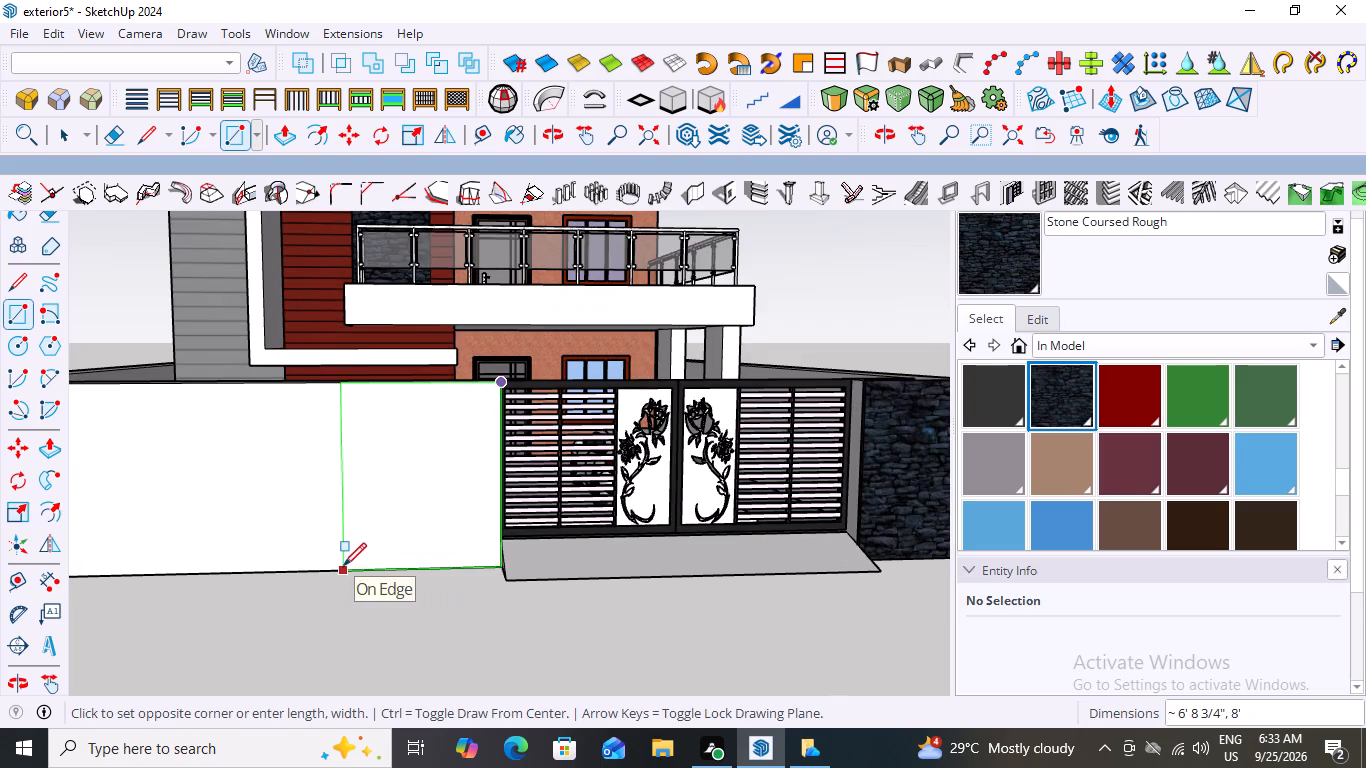
{"action": "scroll", "coordinate": [339, 569], "scroll_direction": "down", "scroll_amount": 2}
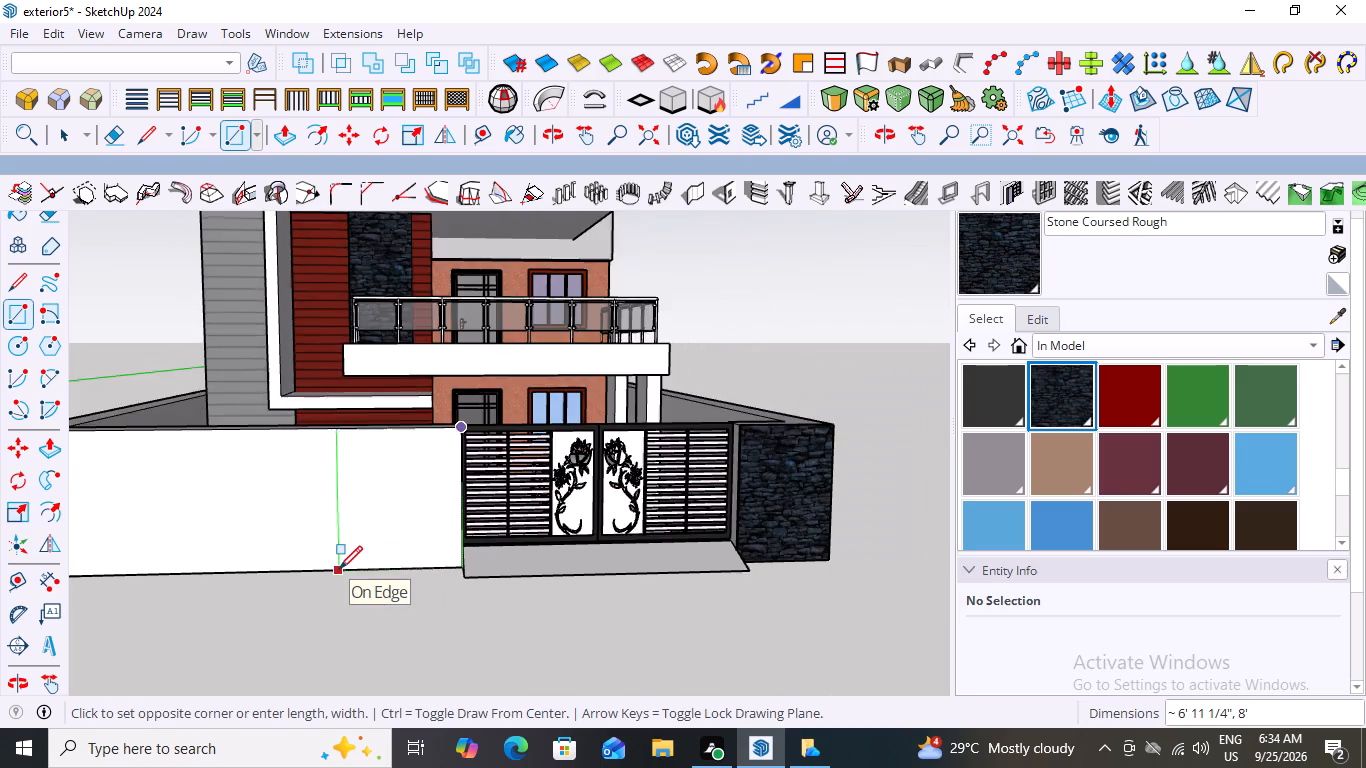
{"action": "scroll", "coordinate": [339, 569], "scroll_direction": "down", "scroll_amount": 4}
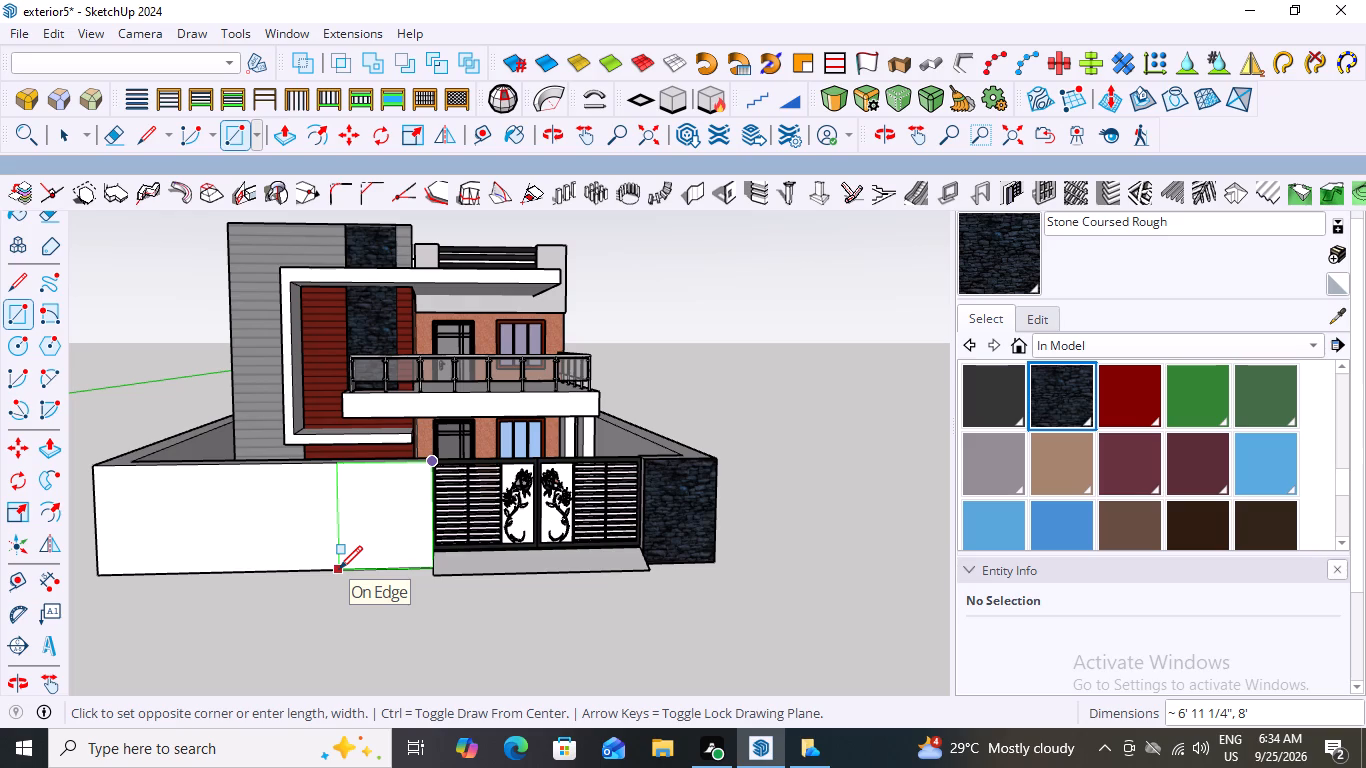
{"action": "left_click", "coordinate": [339, 569]}
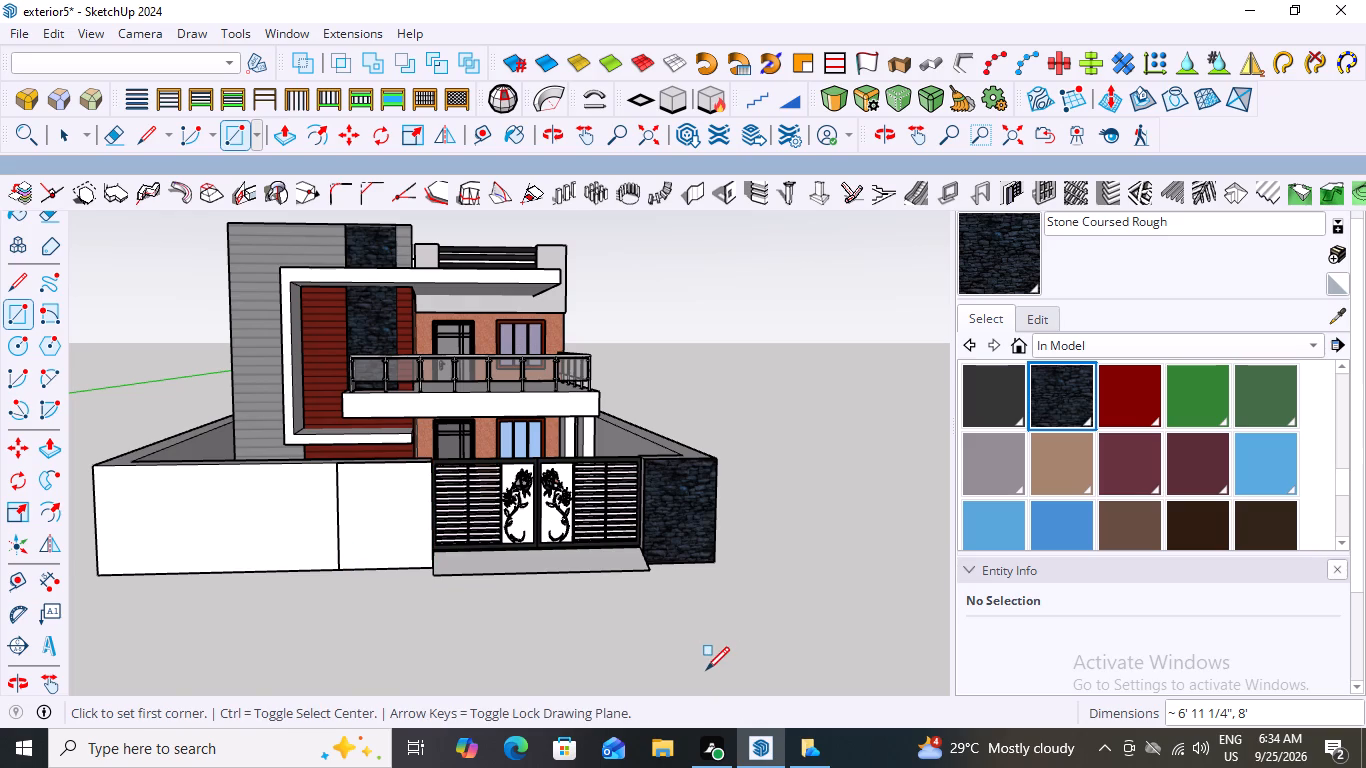
Push/Pull the new rectangle outward about 2 3/4", aligning it with the stone panel across the gate.
{"action": "scroll", "coordinate": [706, 670], "scroll_direction": "up", "scroll_amount": 1}
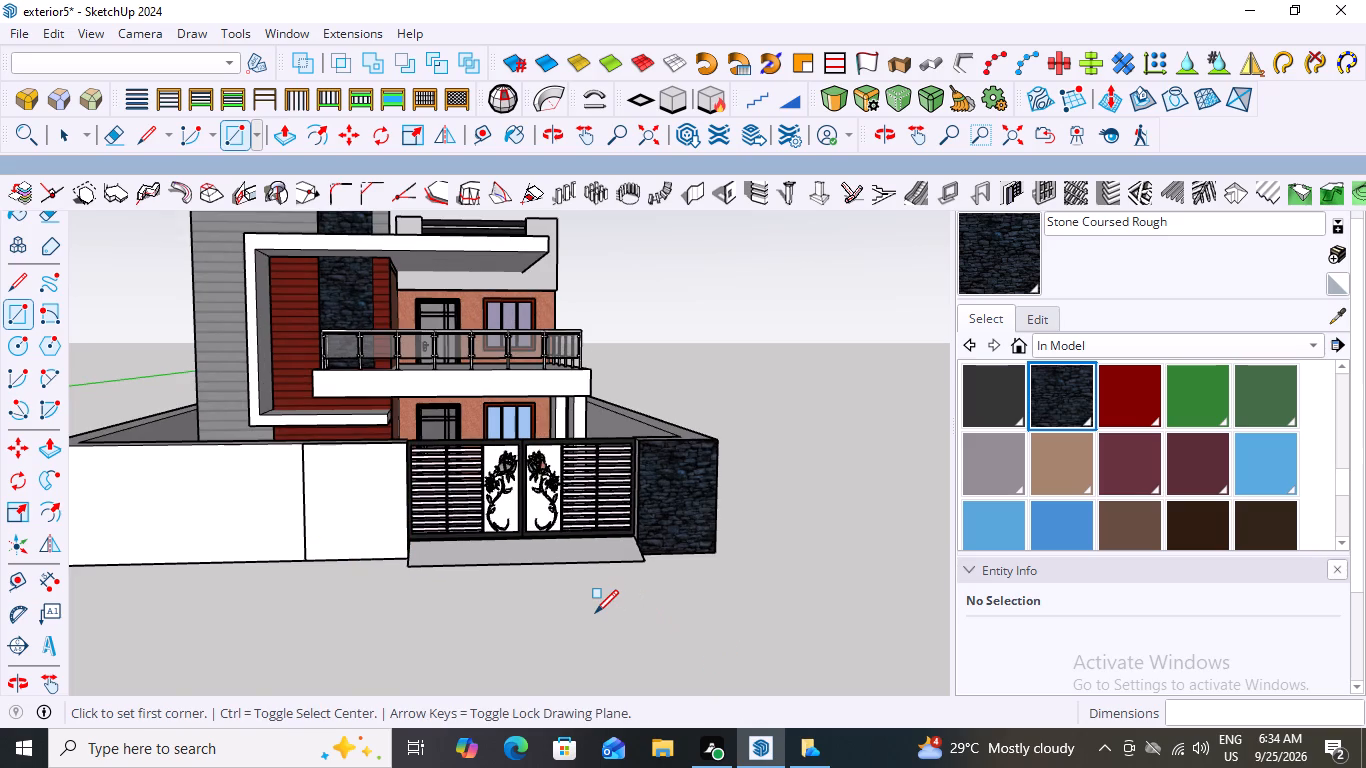
{"action": "key", "text": "space"}
{"action": "double_click", "coordinate": [360, 520]}
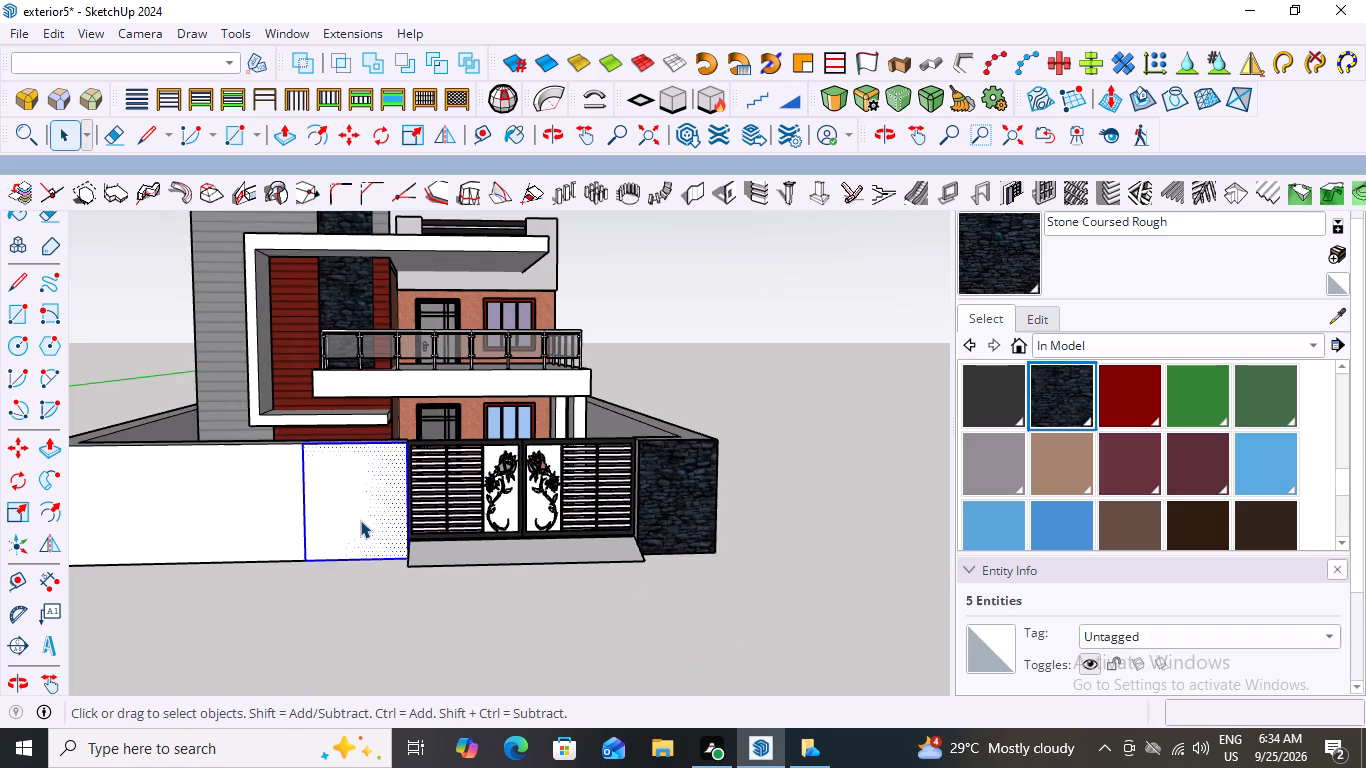
{"action": "key", "text": "p"}
{"action": "left_click", "coordinate": [360, 520]}
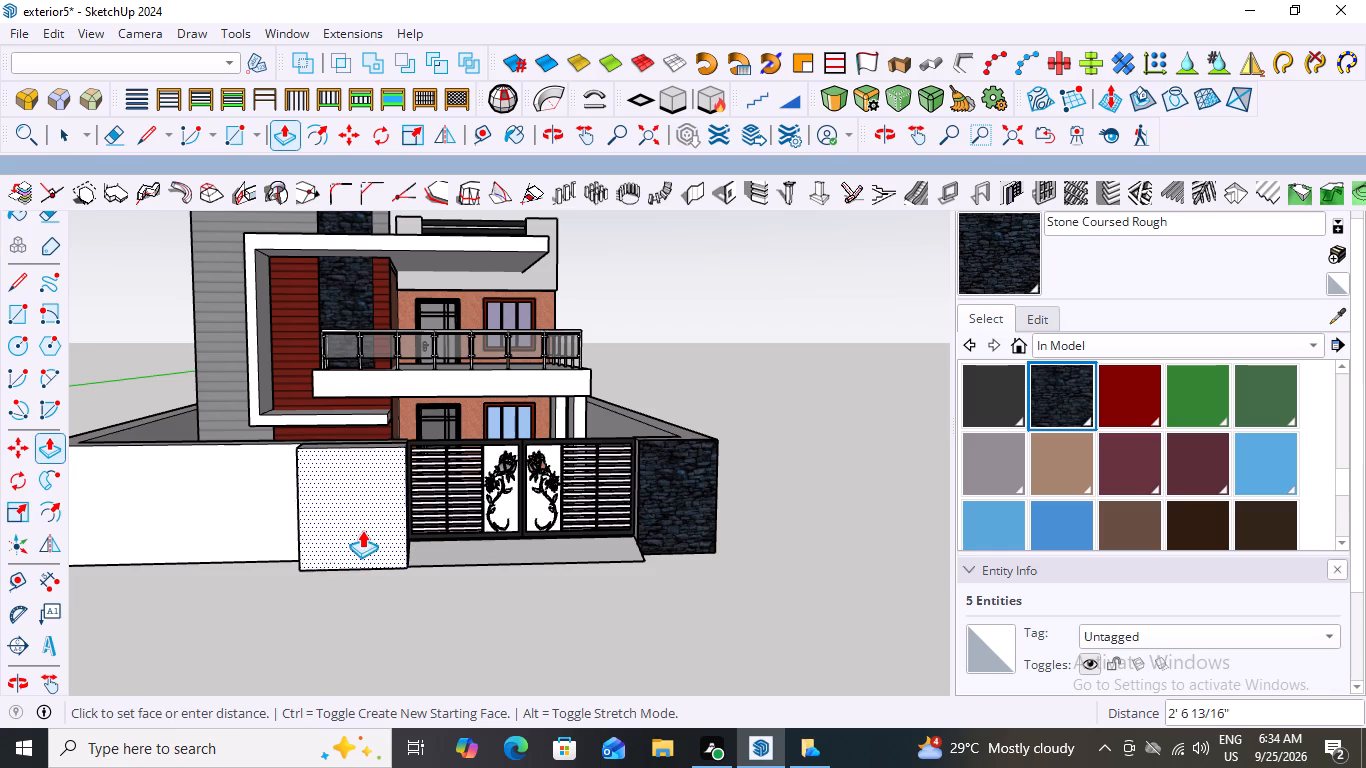
{"action": "left_click", "coordinate": [636, 439]}
{"action": "key", "text": "space"}
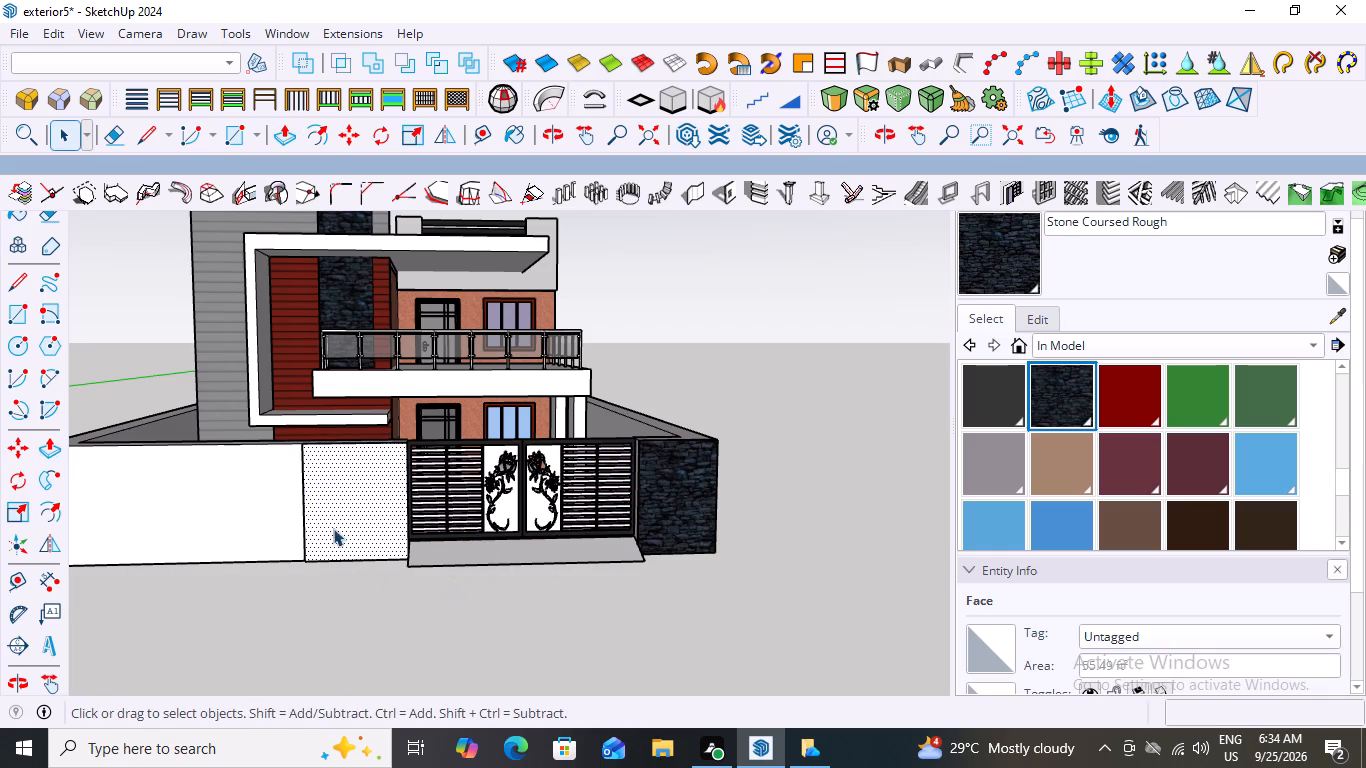
Paint the front face of the raised panel with the in-model Stone Coursed Rough material.
{"action": "scroll", "coordinate": [369, 555], "scroll_direction": "down", "scroll_amount": 3}
{"action": "middle_click_drag", "start_coordinate": [324, 585], "coordinate": [581, 673]}
{"action": "scroll", "coordinate": [506, 628], "scroll_direction": "up", "scroll_amount": 3}
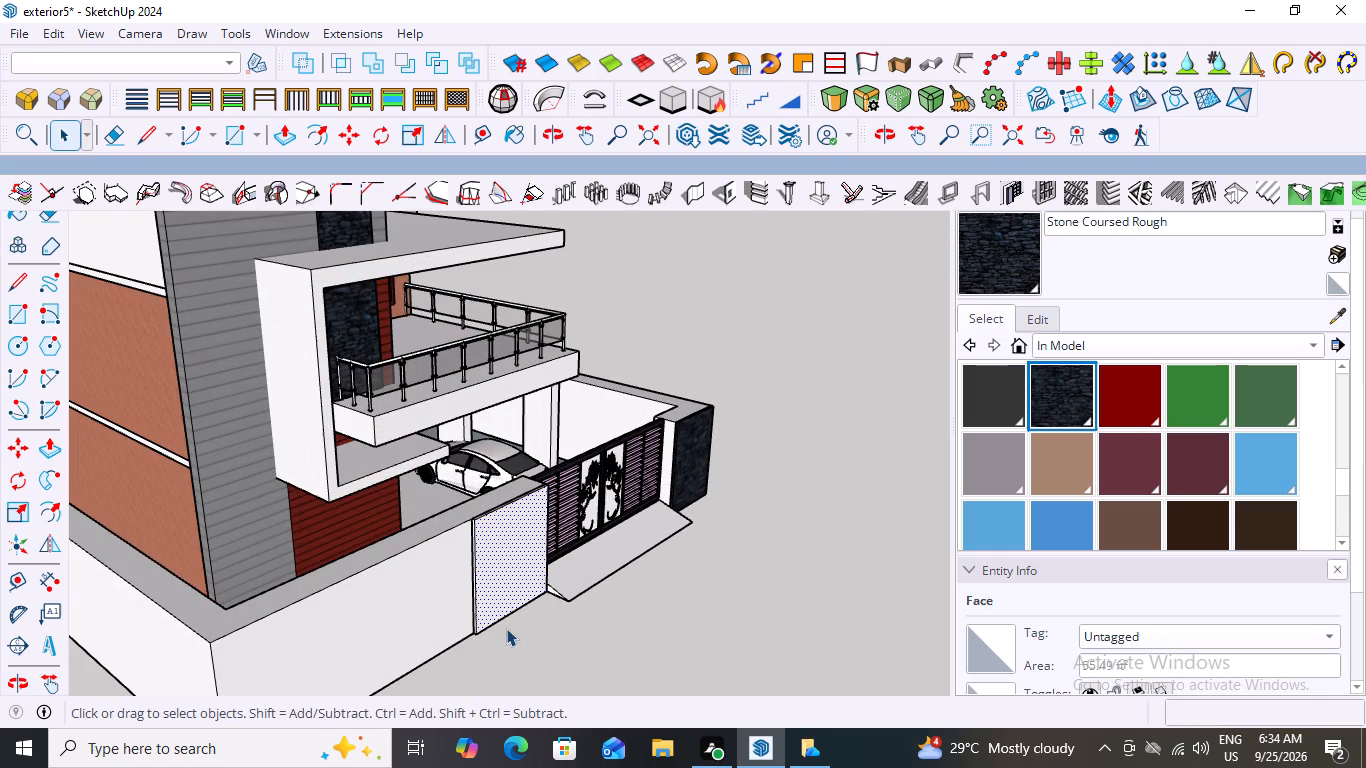
{"action": "double_click", "coordinate": [488, 570]}
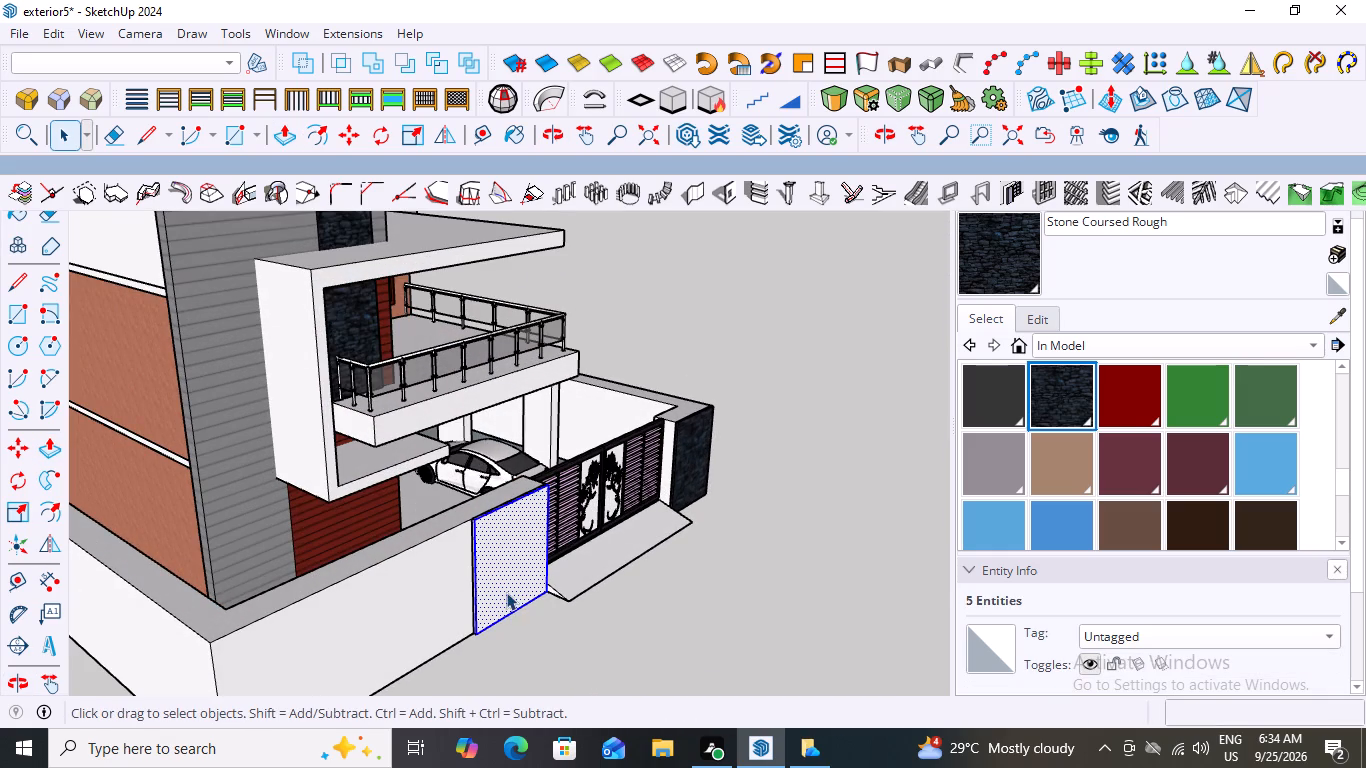
{"action": "scroll", "coordinate": [455, 558], "scroll_direction": "up", "scroll_amount": 8}
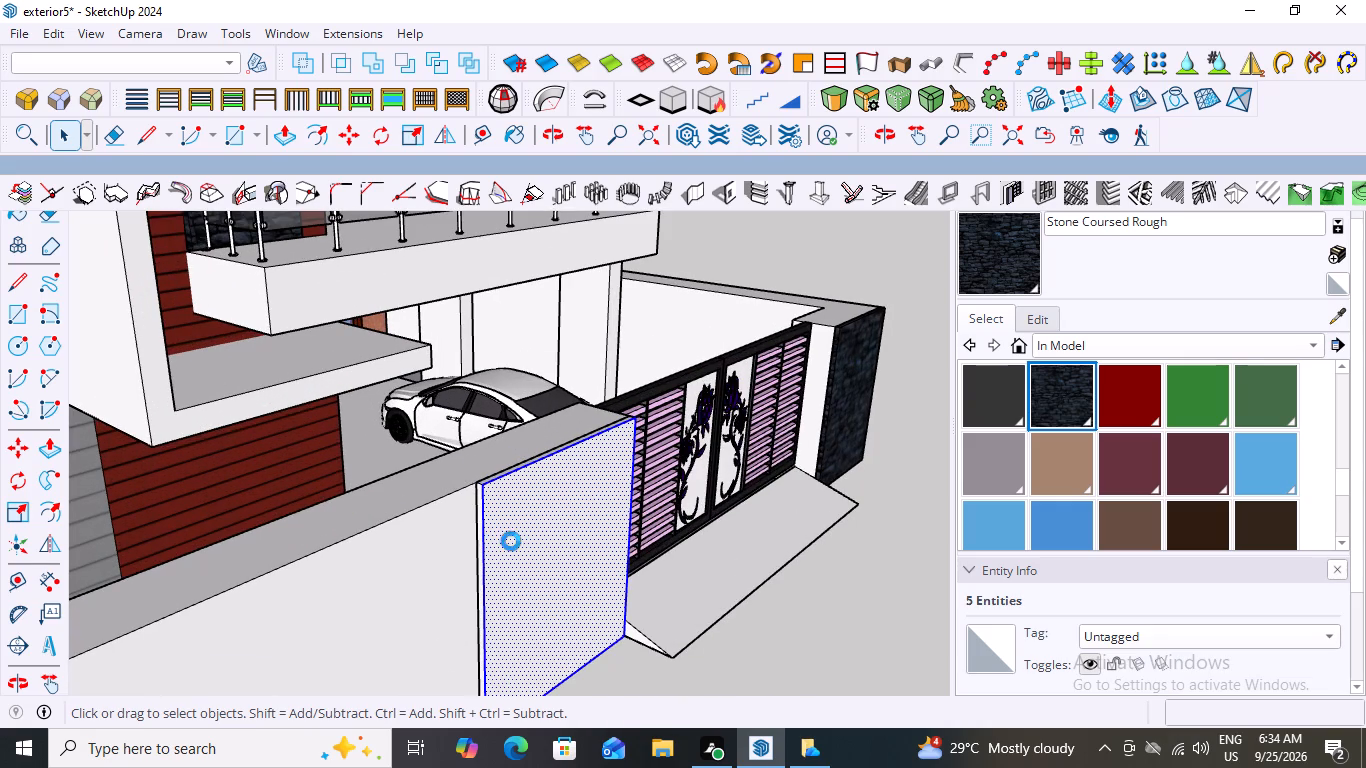
{"action": "left_click", "coordinate": [1067, 403]}
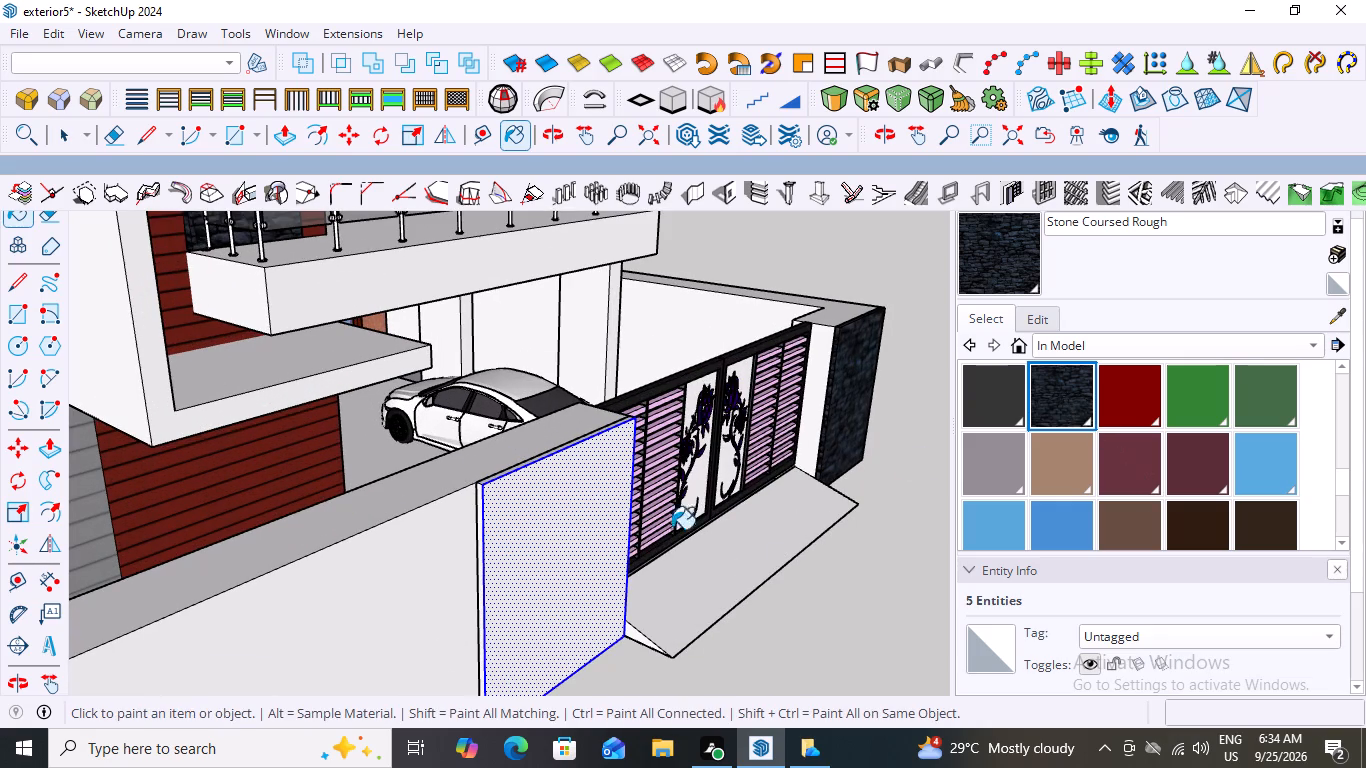
{"action": "left_click", "coordinate": [558, 535]}
Paint the raised panel's thin top edge and both vertical side edges with Stone Coursed Rough.
{"action": "scroll", "coordinate": [475, 618], "scroll_direction": "up", "scroll_amount": 5}
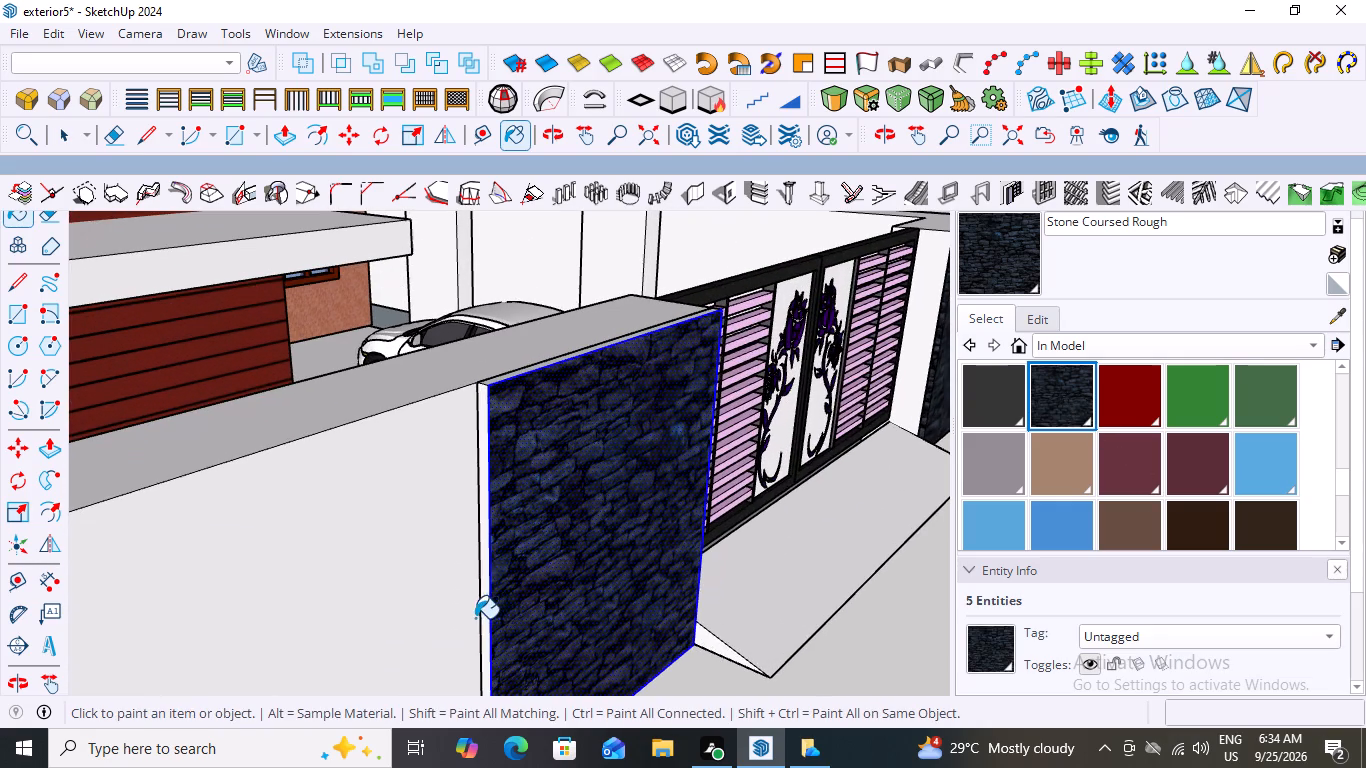
{"action": "left_click", "coordinate": [483, 572]}
{"action": "scroll", "coordinate": [492, 575], "scroll_direction": "down", "scroll_amount": 5}
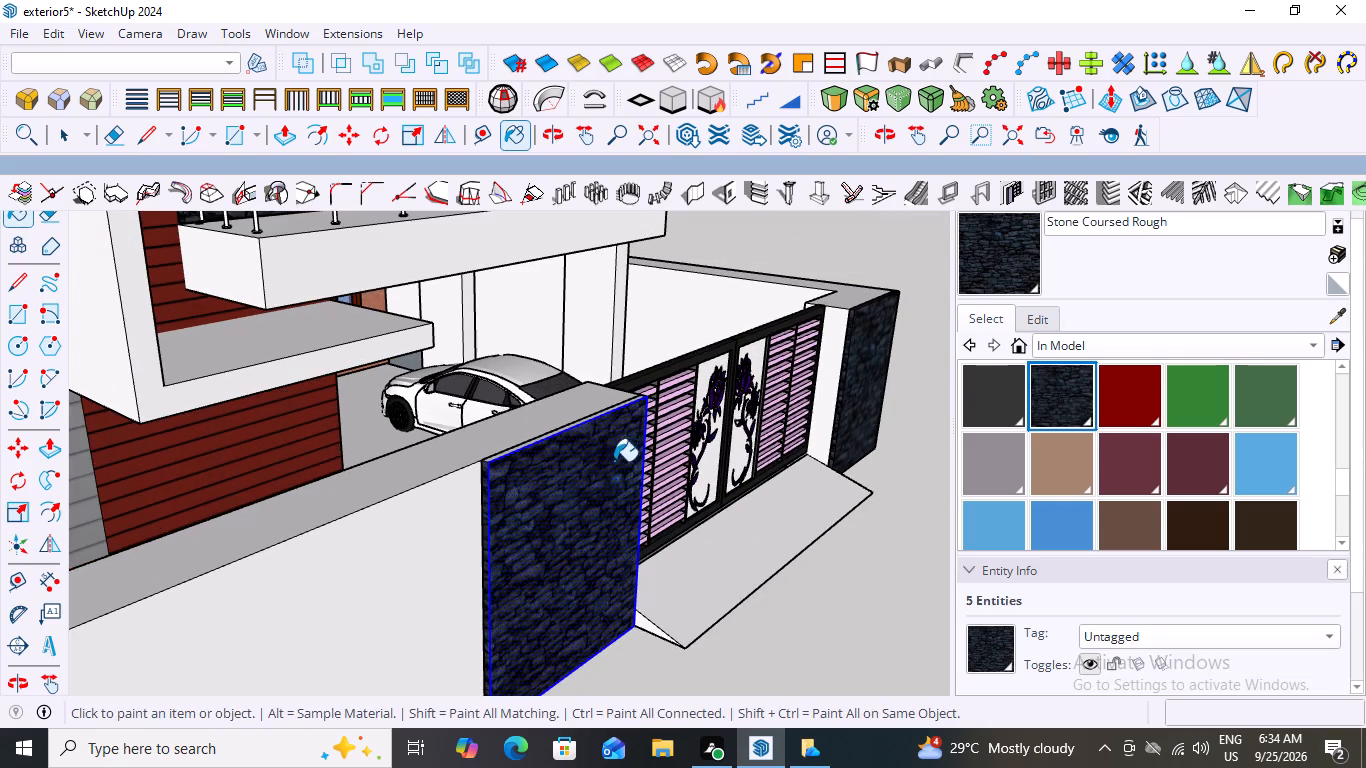
{"action": "scroll", "coordinate": [537, 404], "scroll_direction": "up", "scroll_amount": 8}
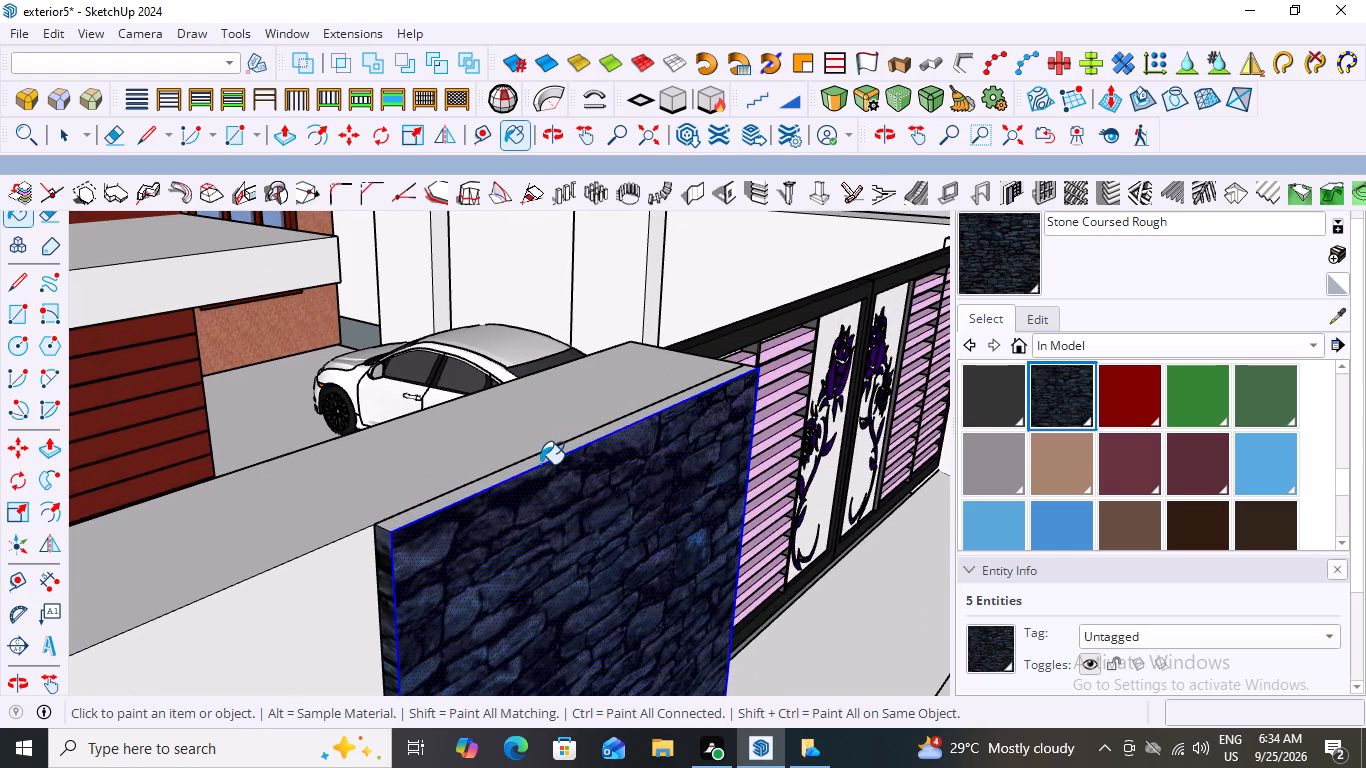
{"action": "left_click", "coordinate": [540, 464]}
{"action": "left_click", "coordinate": [498, 477]}
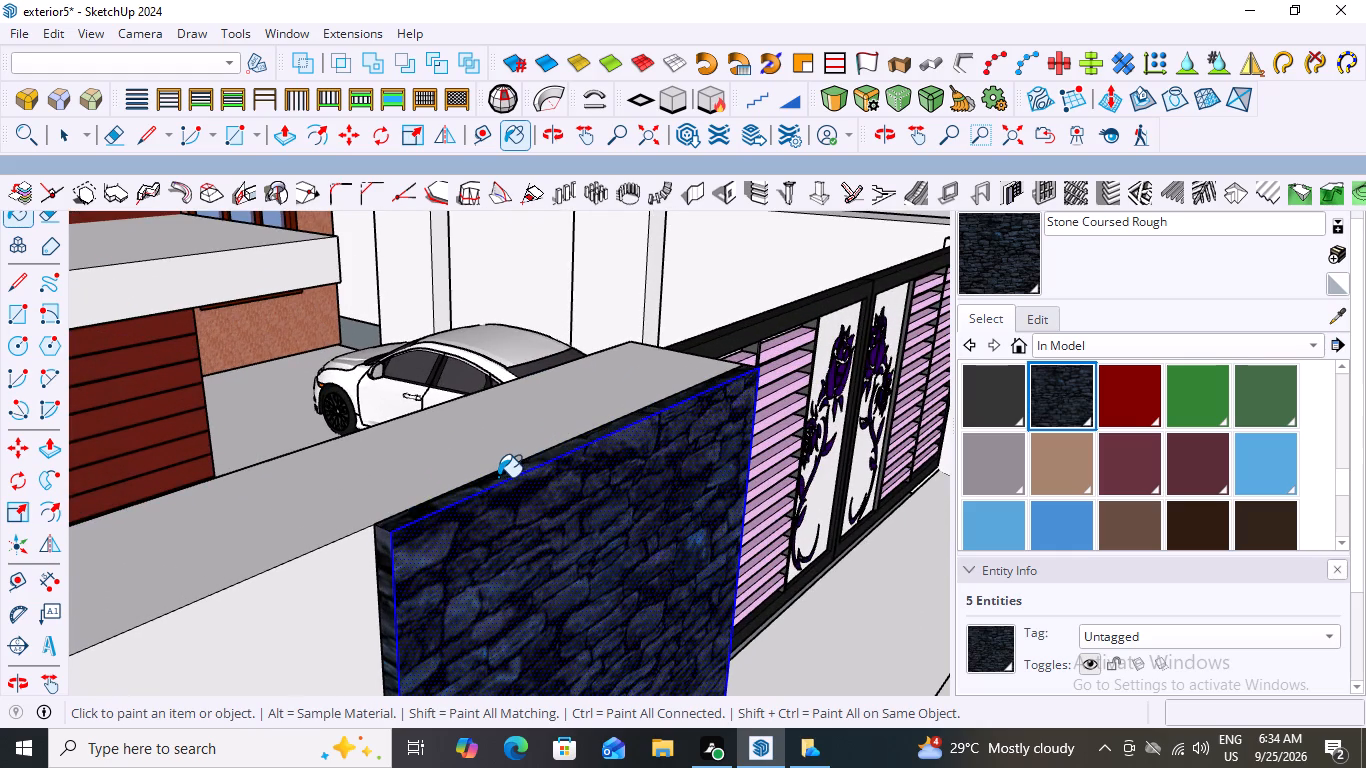
{"action": "scroll", "coordinate": [498, 477], "scroll_direction": "down", "scroll_amount": 19}
{"action": "middle_click_drag", "start_coordinate": [666, 572], "coordinate": [477, 609]}
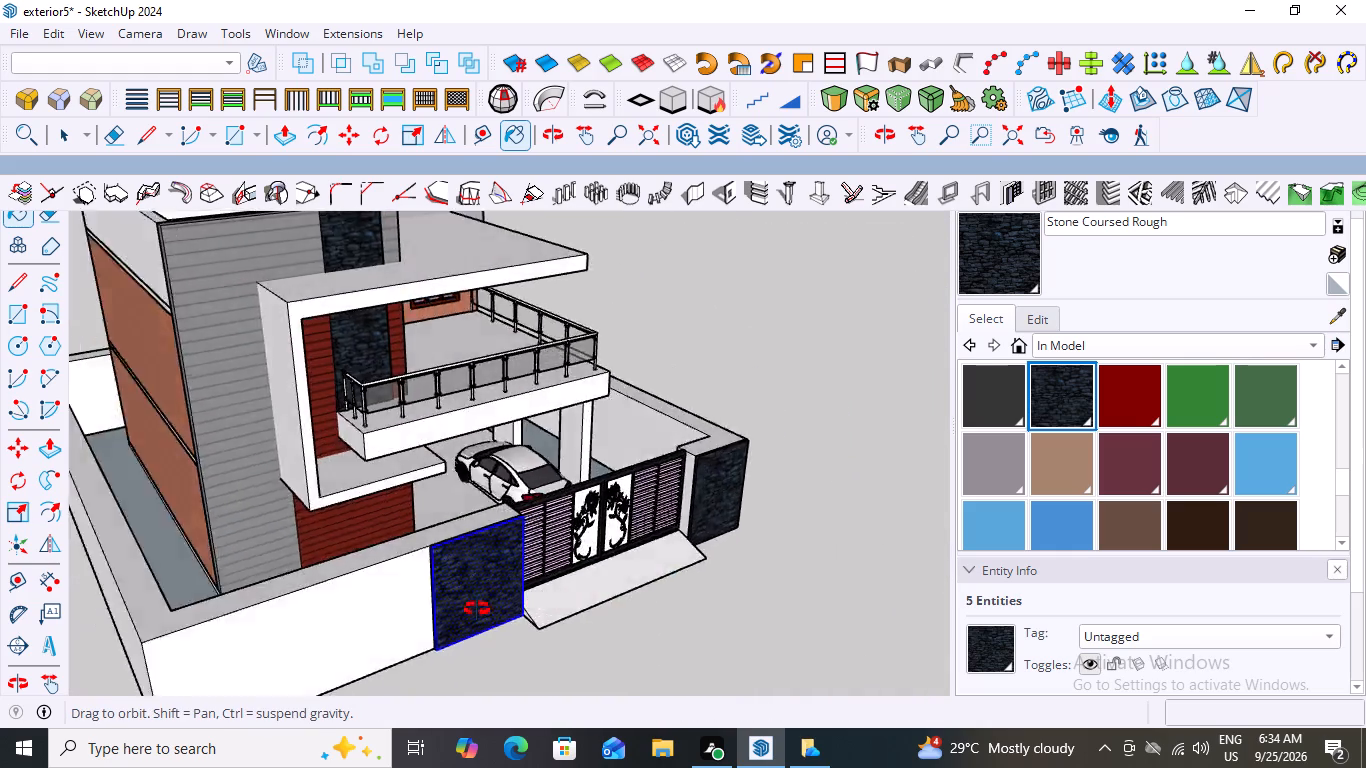
{"action": "middle_click_drag", "start_coordinate": [477, 609], "coordinate": [147, 622]}
{"action": "scroll", "coordinate": [385, 545], "scroll_direction": "up", "scroll_amount": 12}
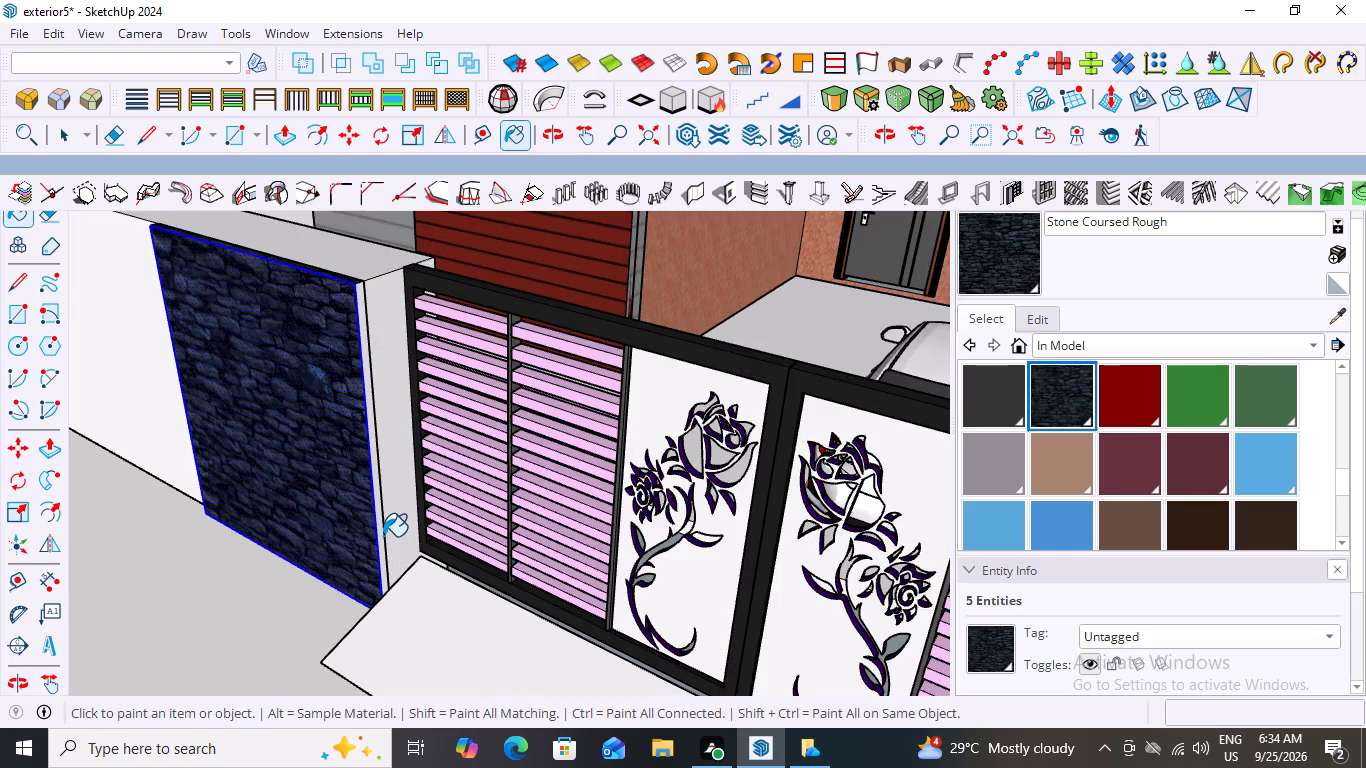
{"action": "scroll", "coordinate": [383, 536], "scroll_direction": "up", "scroll_amount": 2}
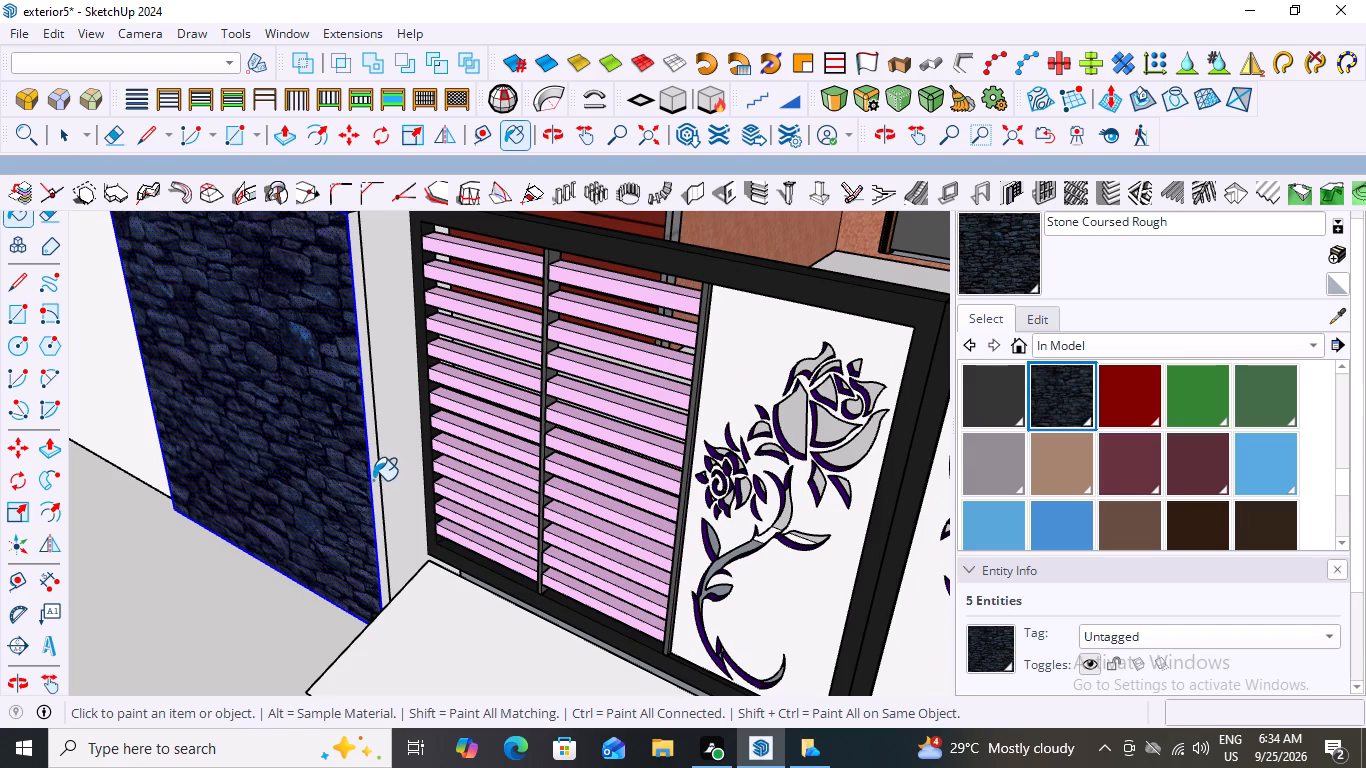
{"action": "left_click", "coordinate": [373, 480]}
{"action": "scroll", "coordinate": [300, 530], "scroll_direction": "down", "scroll_amount": 13}
{"action": "key", "text": "space"}
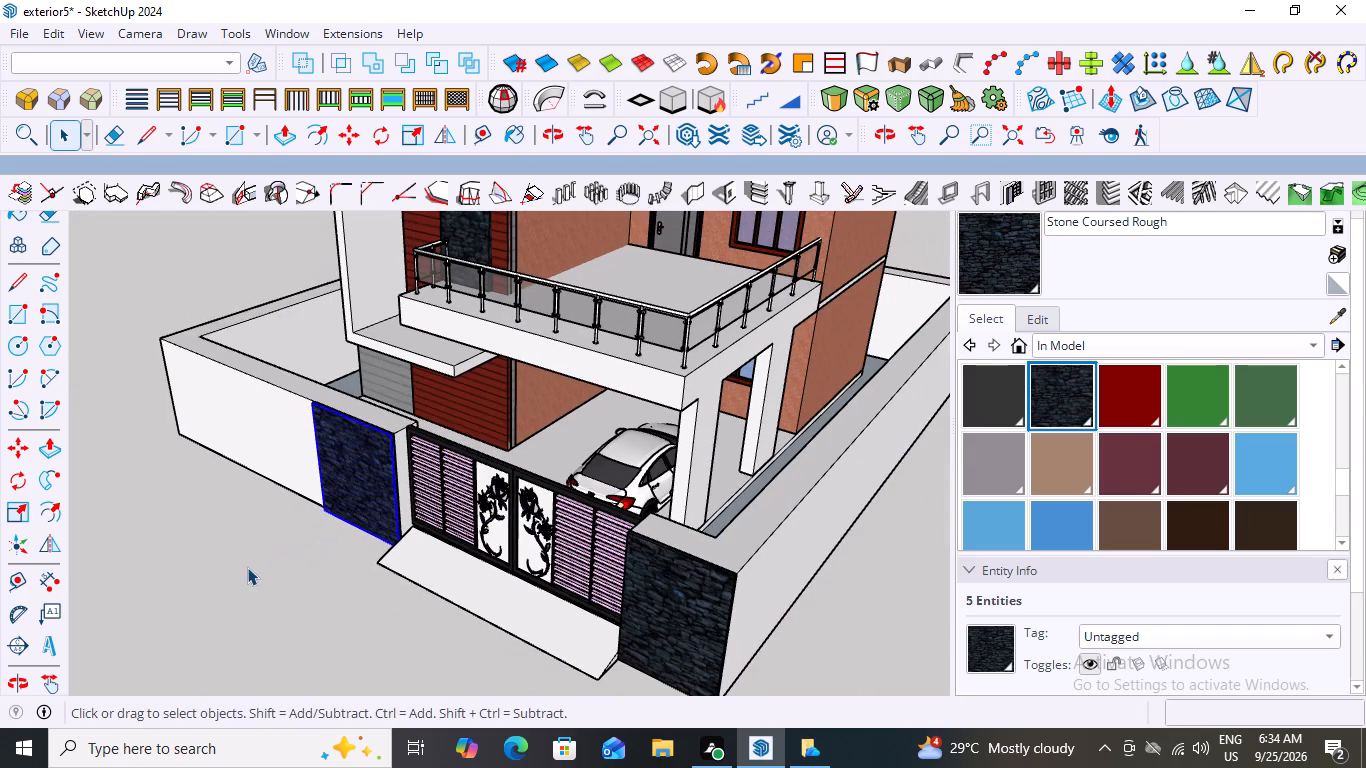
Examine the finished stone panels, gate and whole front of the house from several angles and distances.
{"action": "scroll", "coordinate": [247, 567], "scroll_direction": "down", "scroll_amount": 1}
{"action": "left_click", "coordinate": [247, 567]}
{"action": "middle_click_drag", "start_coordinate": [244, 590], "coordinate": [489, 491]}
{"action": "scroll", "coordinate": [489, 491], "scroll_direction": "down", "scroll_amount": 3}
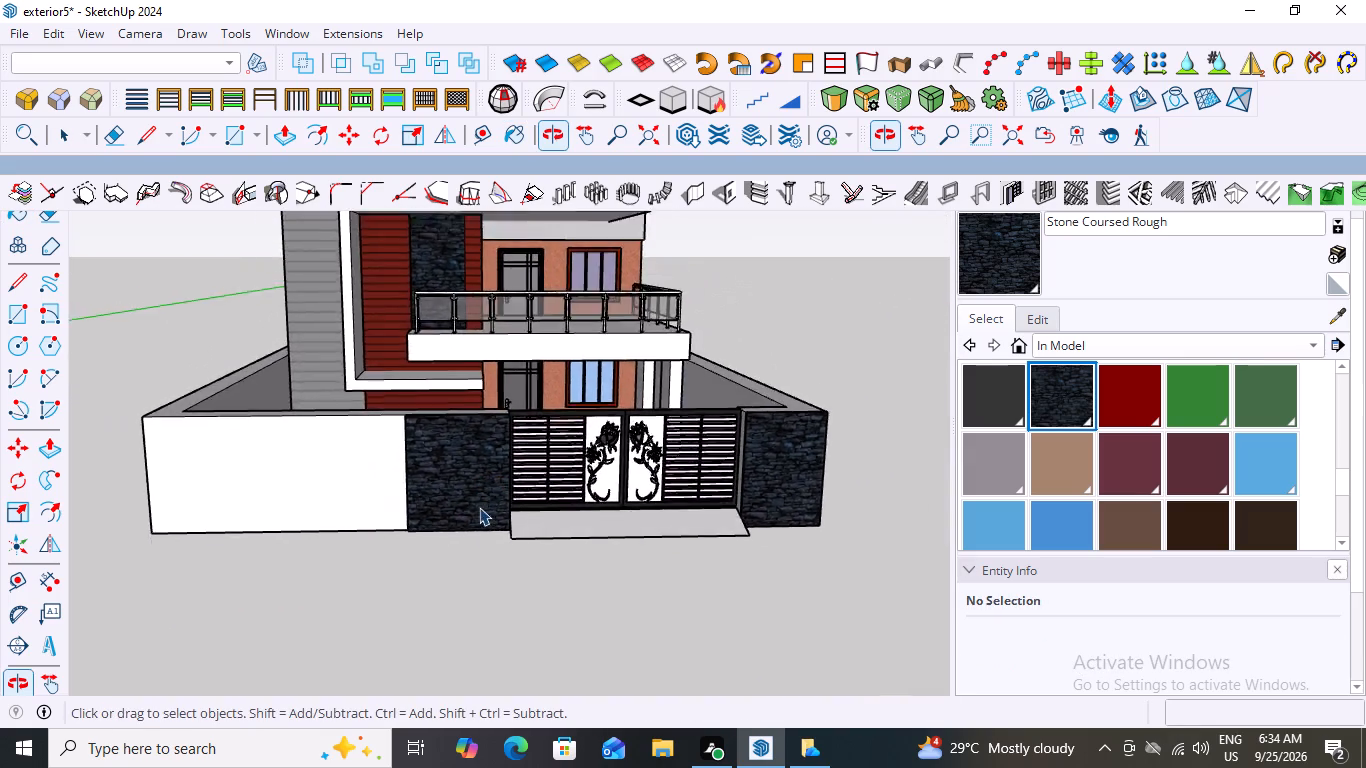
{"action": "scroll", "coordinate": [479, 507], "scroll_direction": "down", "scroll_amount": 3}
{"action": "middle_click_drag", "start_coordinate": [636, 530], "coordinate": [639, 384]}
{"action": "middle_click_drag", "start_coordinate": [517, 400], "coordinate": [515, 491]}
{"action": "scroll", "coordinate": [521, 403], "scroll_direction": "up", "scroll_amount": 5}
{"action": "scroll", "coordinate": [521, 403], "scroll_direction": "down", "scroll_amount": 2}
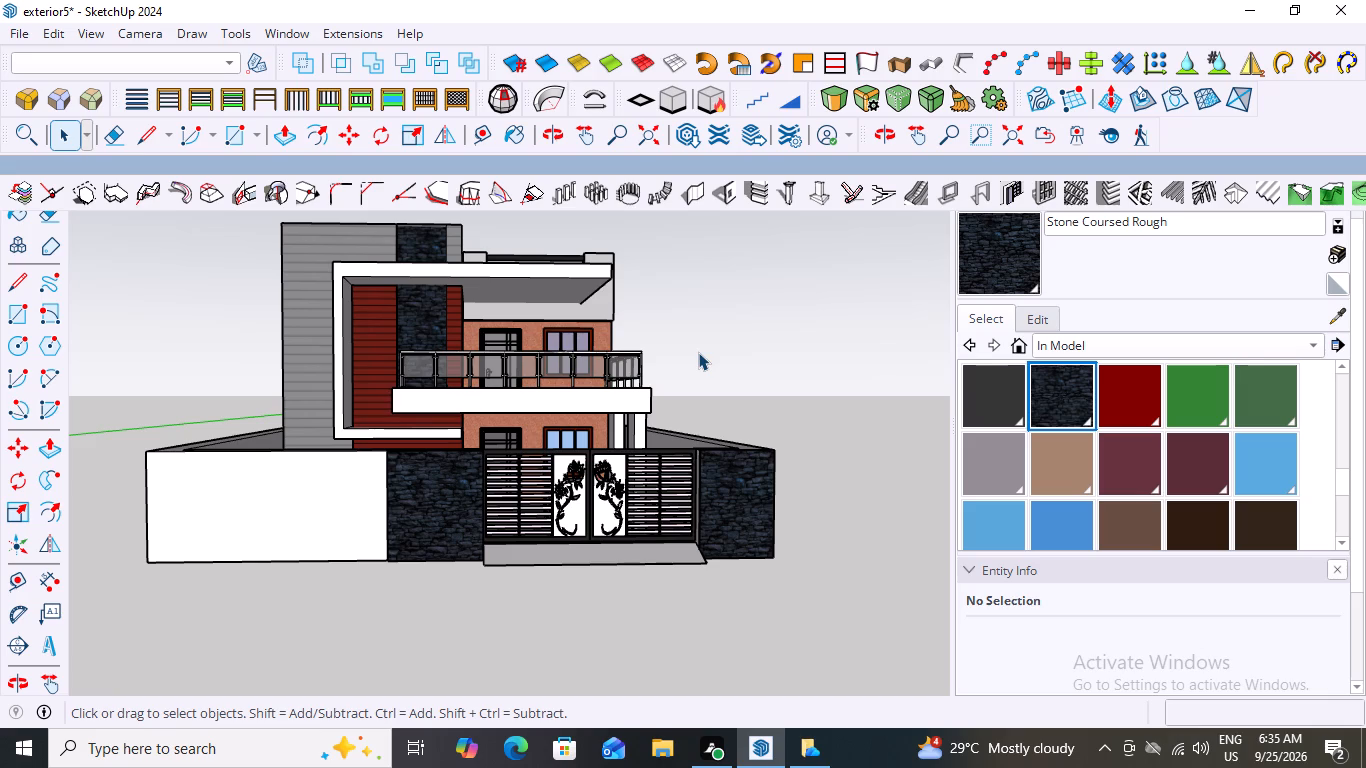
{"action": "scroll", "coordinate": [344, 655], "scroll_direction": "down", "scroll_amount": 8}
{"action": "middle_click_drag", "start_coordinate": [257, 629], "coordinate": [347, 630]}
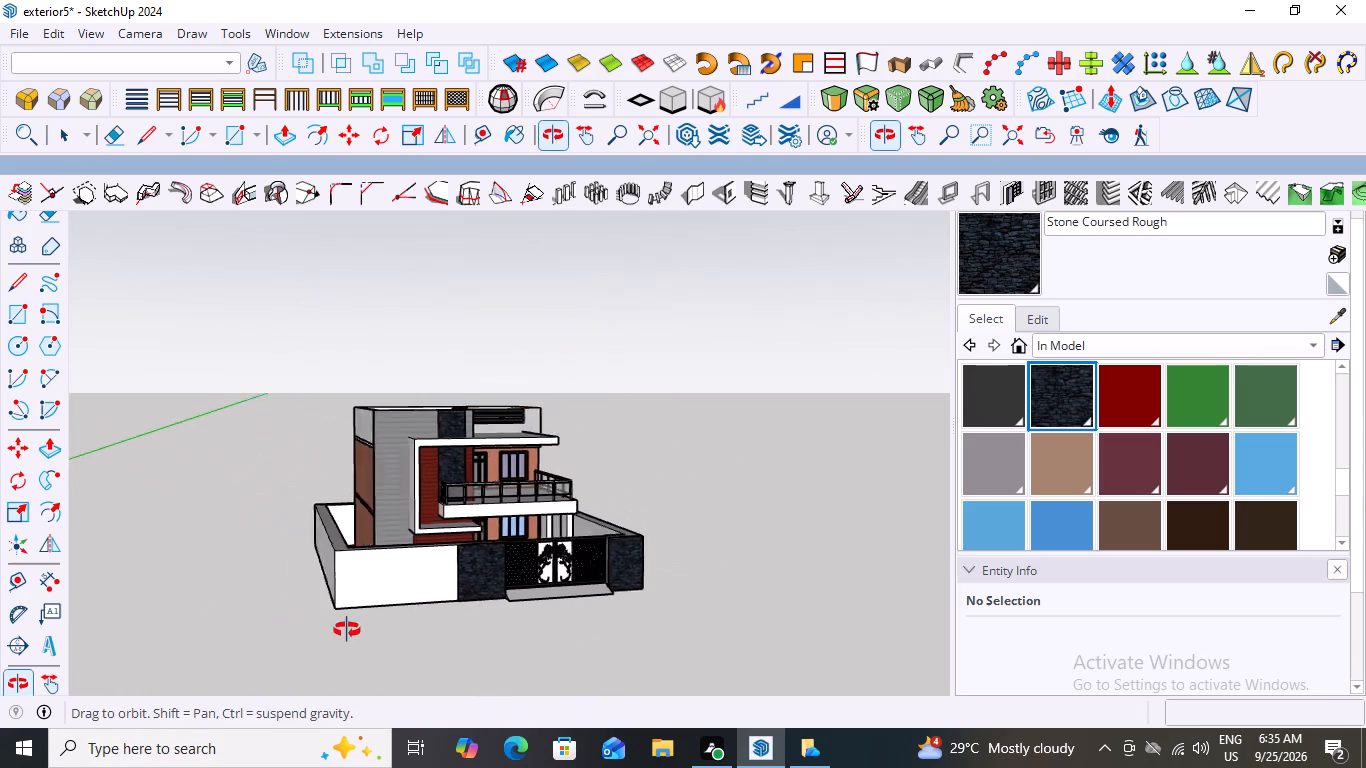
{"action": "middle_click_drag", "start_coordinate": [347, 630], "coordinate": [355, 632]}
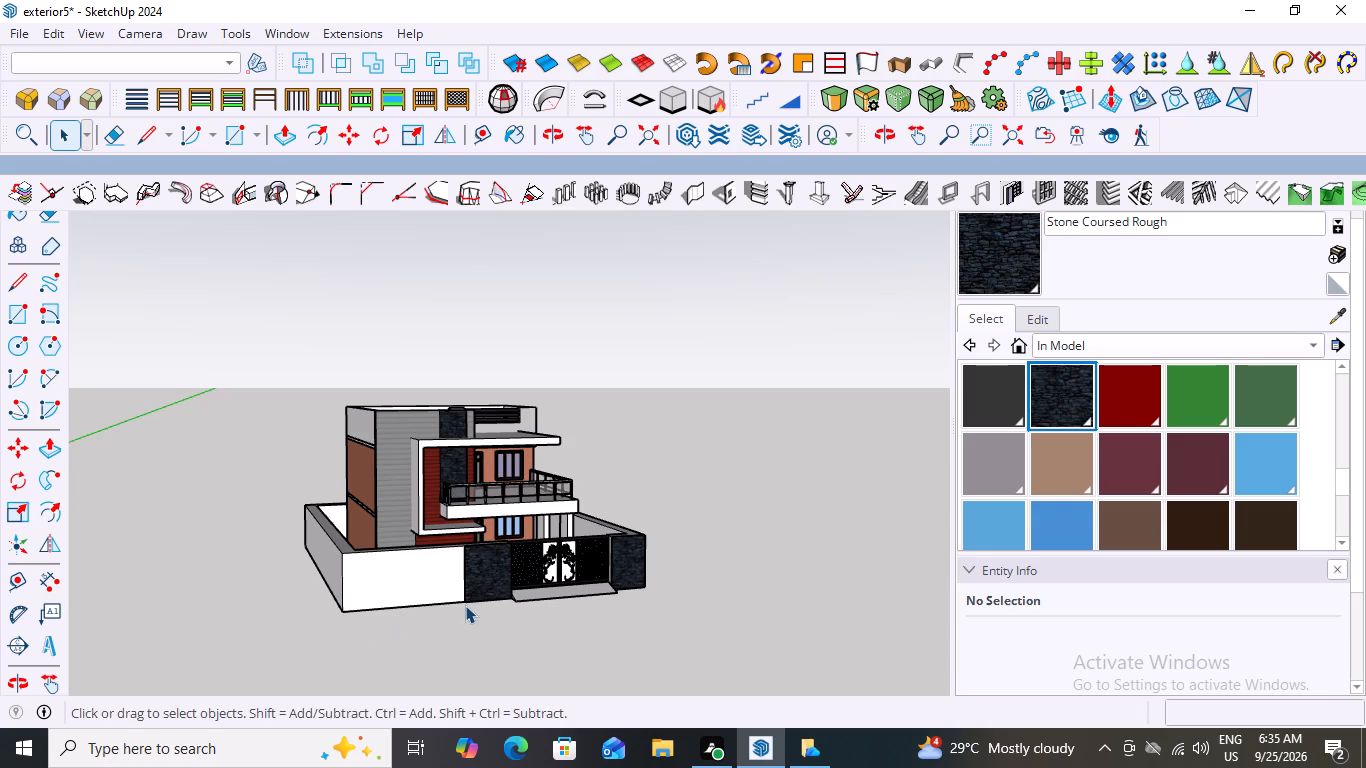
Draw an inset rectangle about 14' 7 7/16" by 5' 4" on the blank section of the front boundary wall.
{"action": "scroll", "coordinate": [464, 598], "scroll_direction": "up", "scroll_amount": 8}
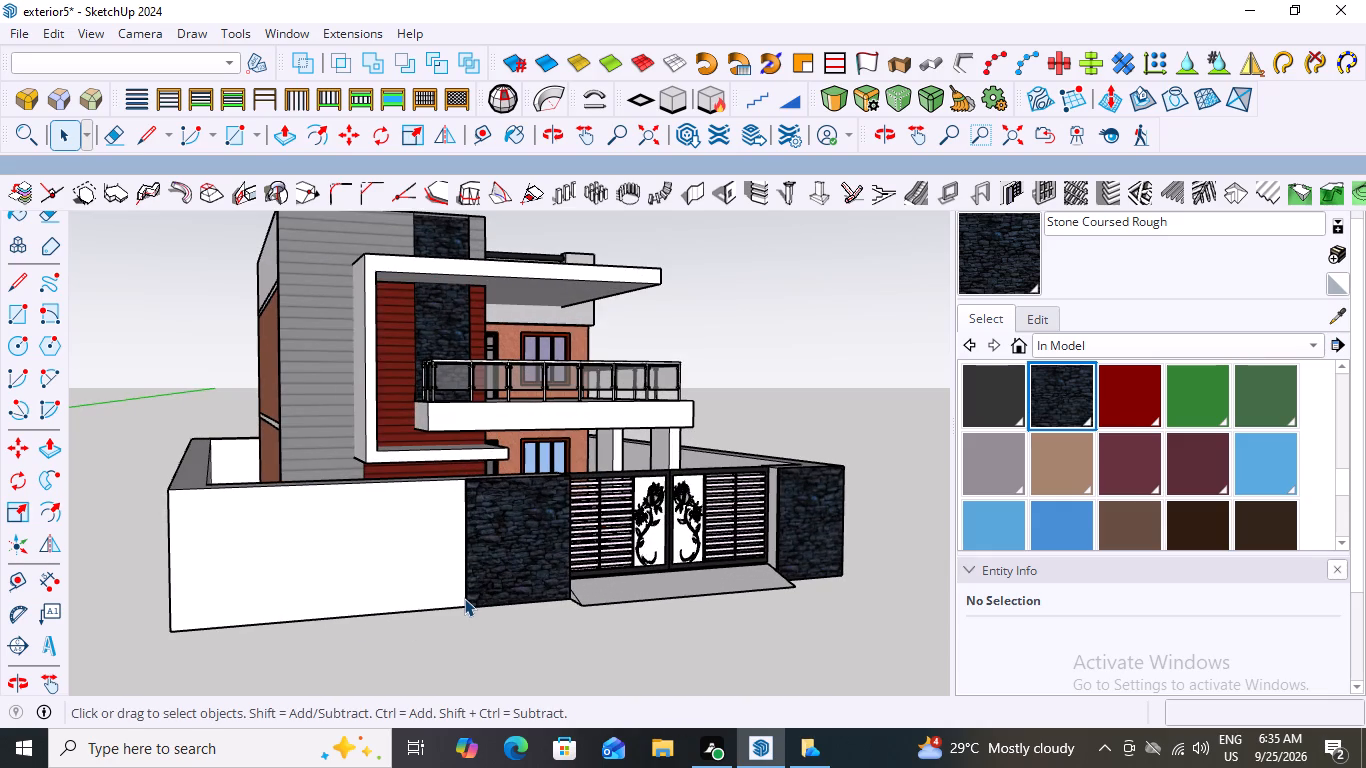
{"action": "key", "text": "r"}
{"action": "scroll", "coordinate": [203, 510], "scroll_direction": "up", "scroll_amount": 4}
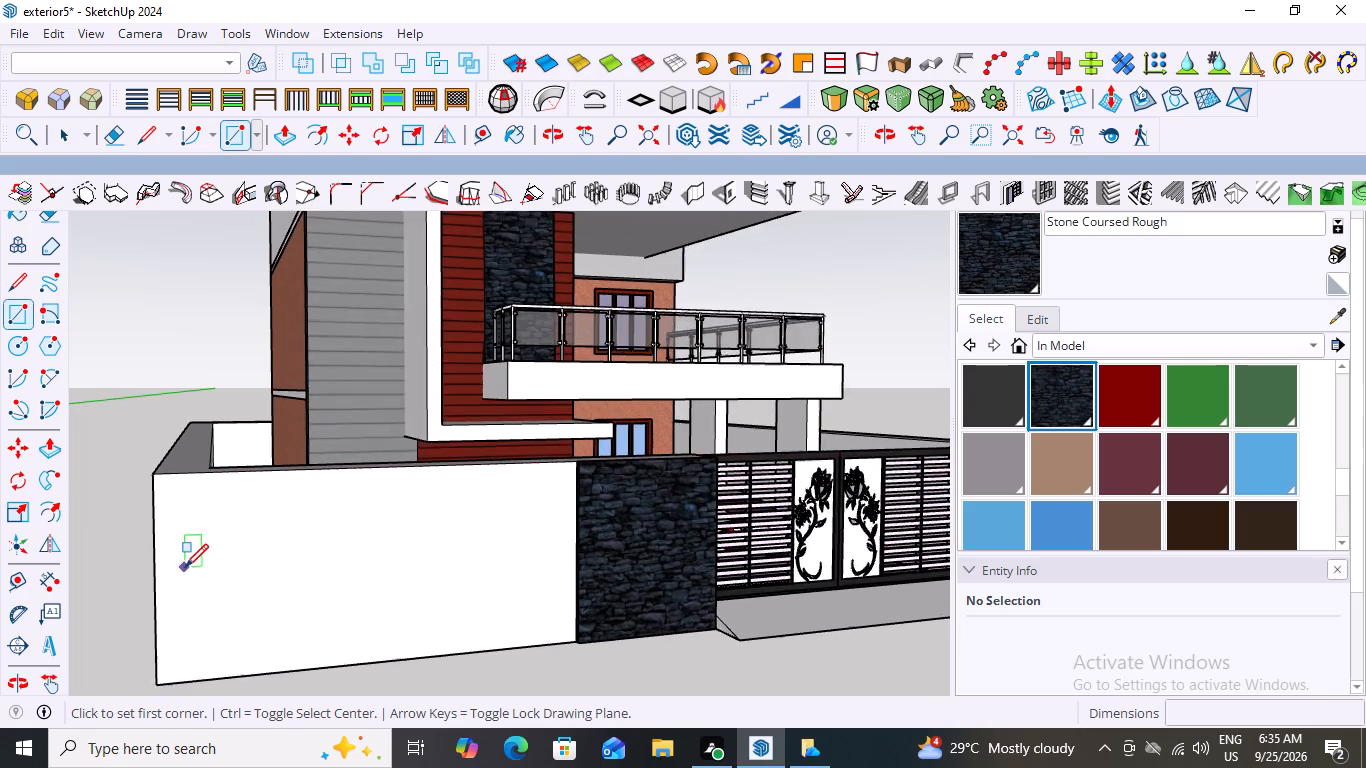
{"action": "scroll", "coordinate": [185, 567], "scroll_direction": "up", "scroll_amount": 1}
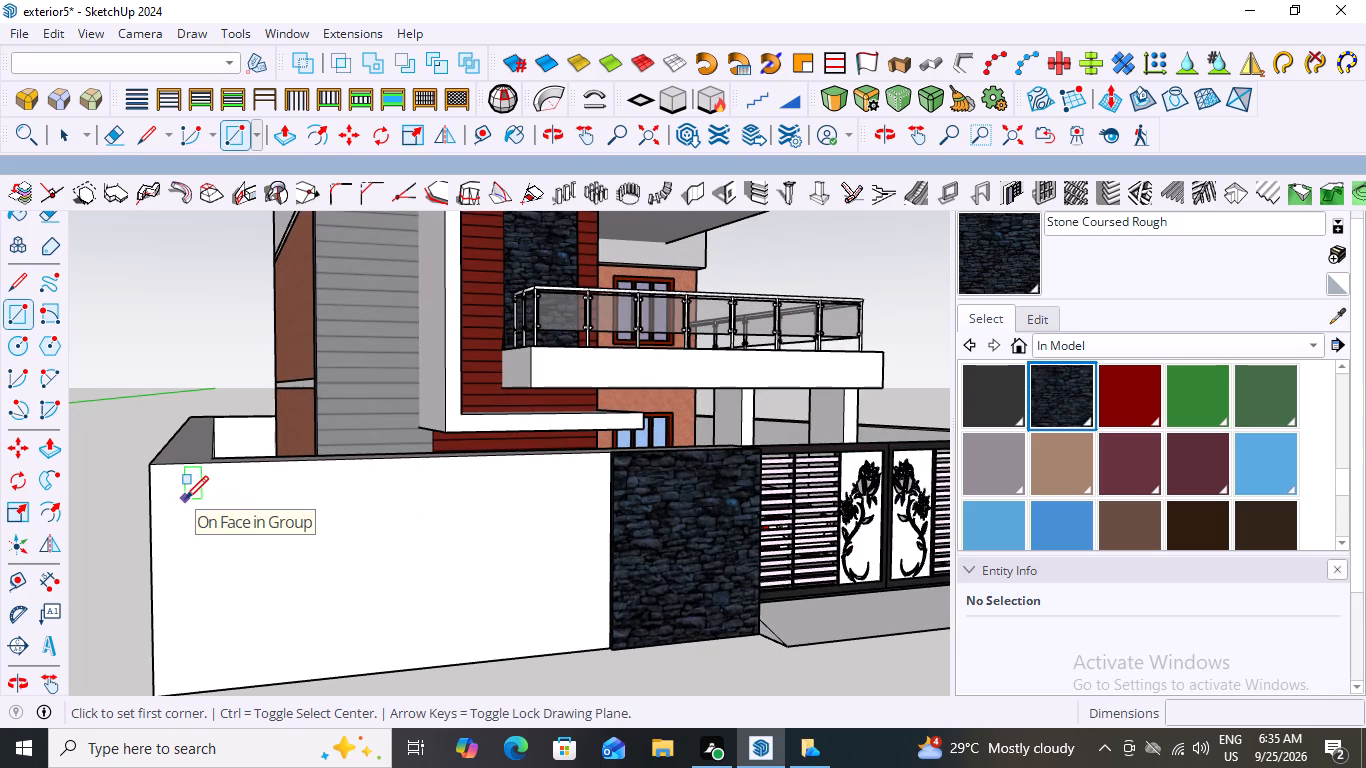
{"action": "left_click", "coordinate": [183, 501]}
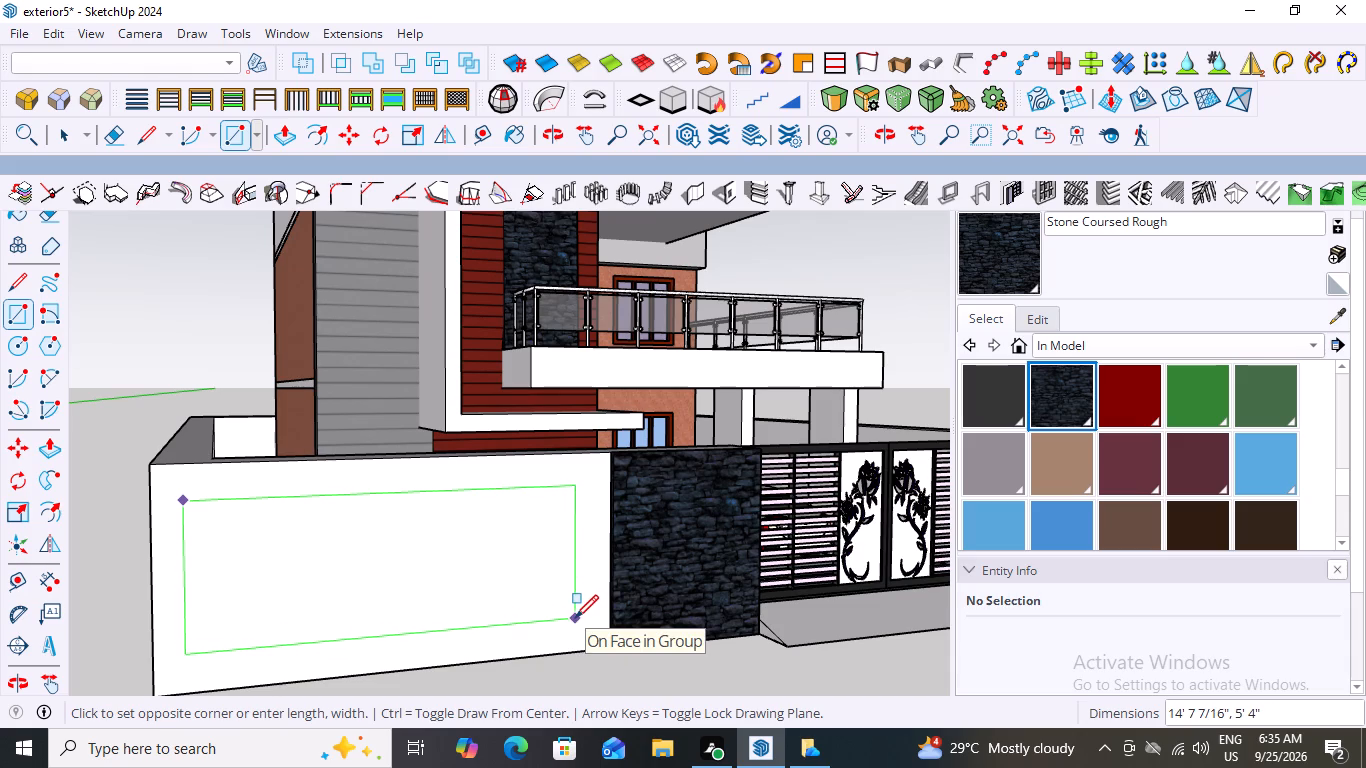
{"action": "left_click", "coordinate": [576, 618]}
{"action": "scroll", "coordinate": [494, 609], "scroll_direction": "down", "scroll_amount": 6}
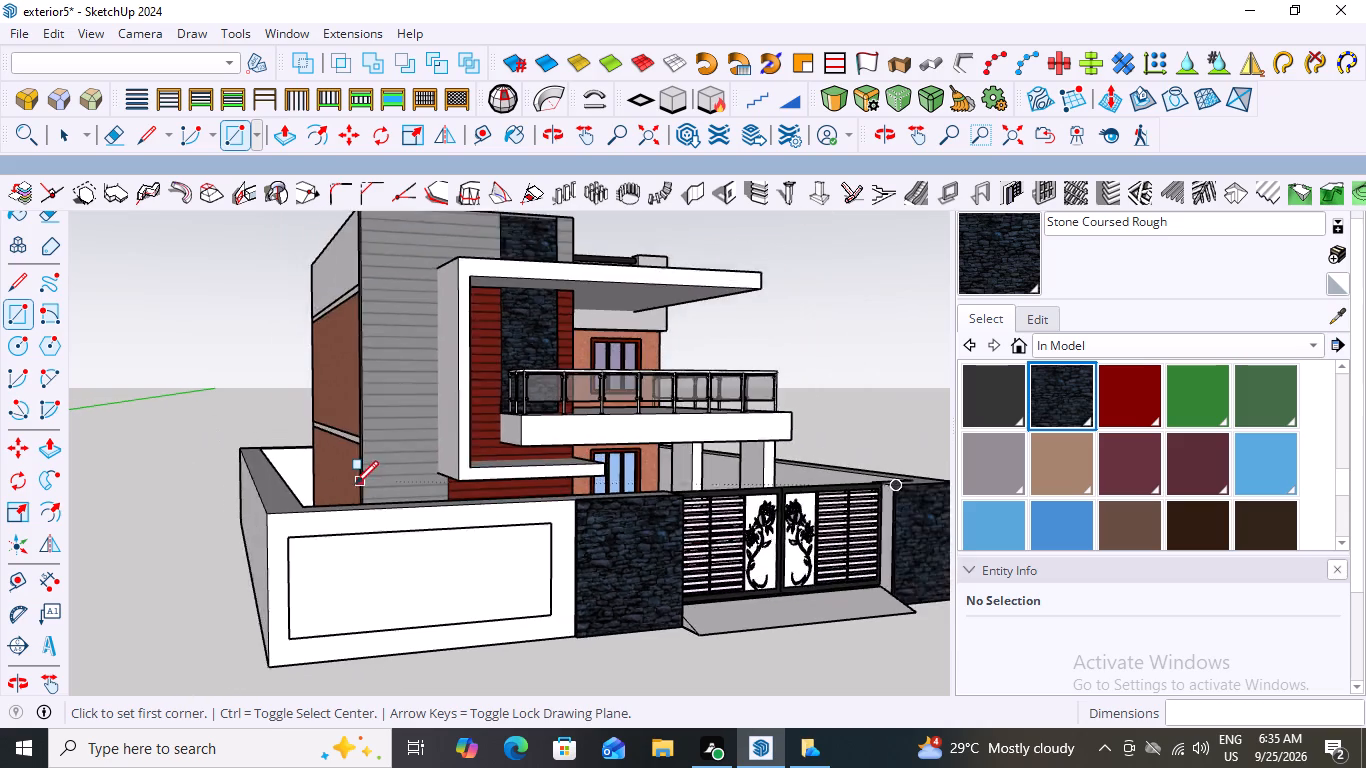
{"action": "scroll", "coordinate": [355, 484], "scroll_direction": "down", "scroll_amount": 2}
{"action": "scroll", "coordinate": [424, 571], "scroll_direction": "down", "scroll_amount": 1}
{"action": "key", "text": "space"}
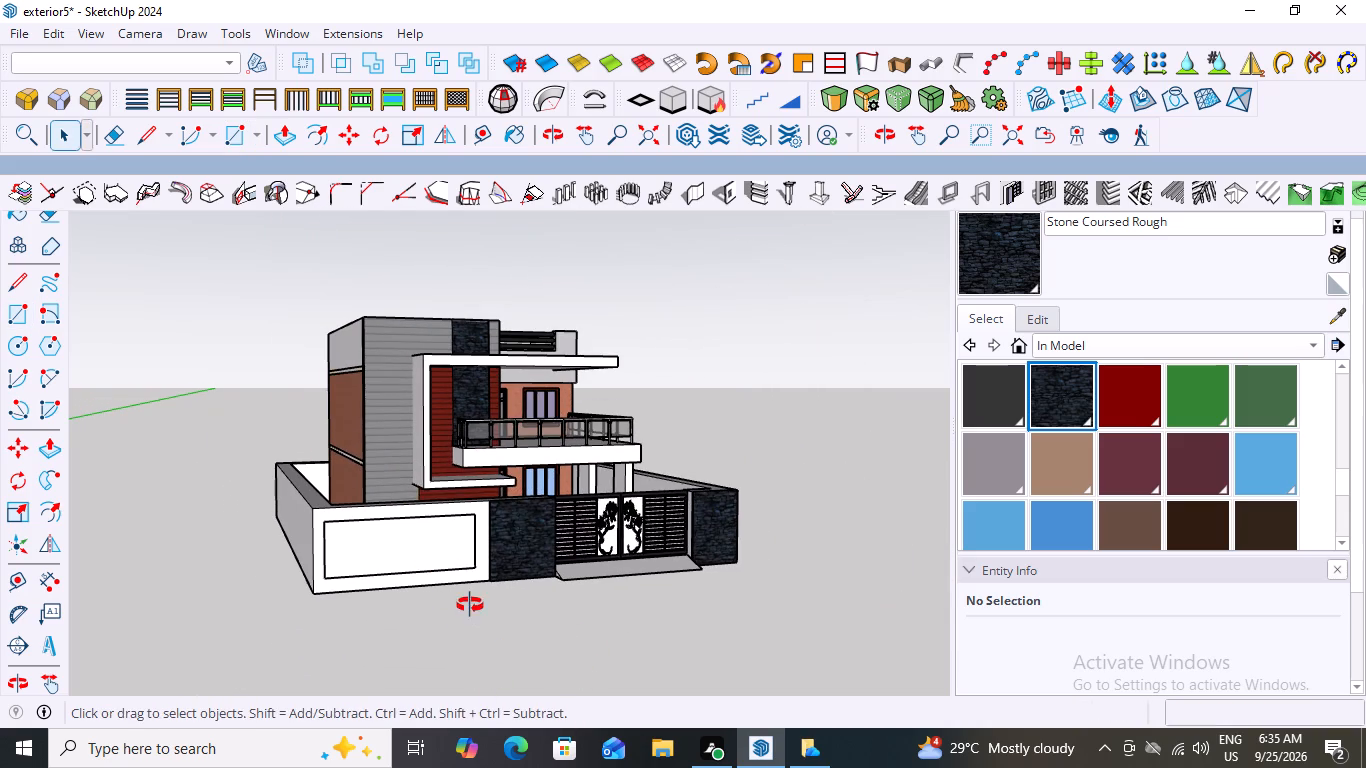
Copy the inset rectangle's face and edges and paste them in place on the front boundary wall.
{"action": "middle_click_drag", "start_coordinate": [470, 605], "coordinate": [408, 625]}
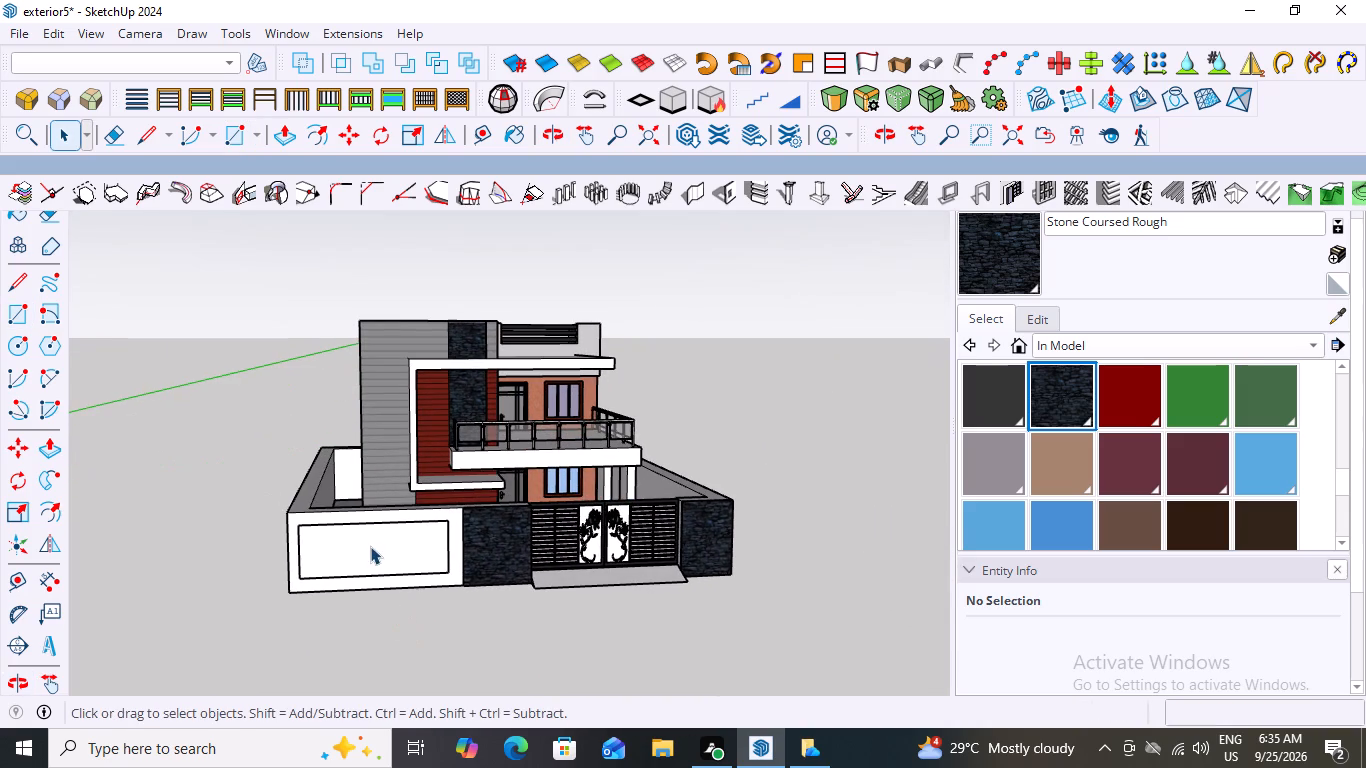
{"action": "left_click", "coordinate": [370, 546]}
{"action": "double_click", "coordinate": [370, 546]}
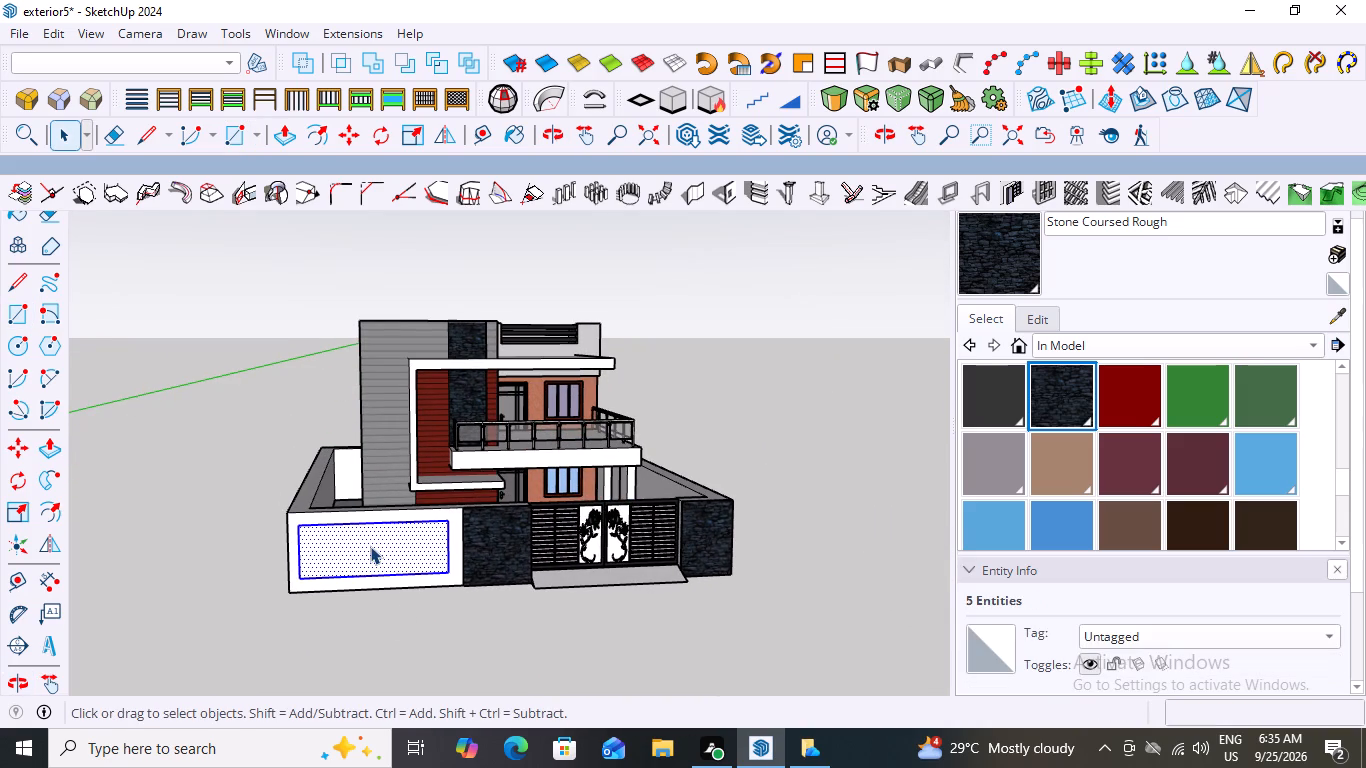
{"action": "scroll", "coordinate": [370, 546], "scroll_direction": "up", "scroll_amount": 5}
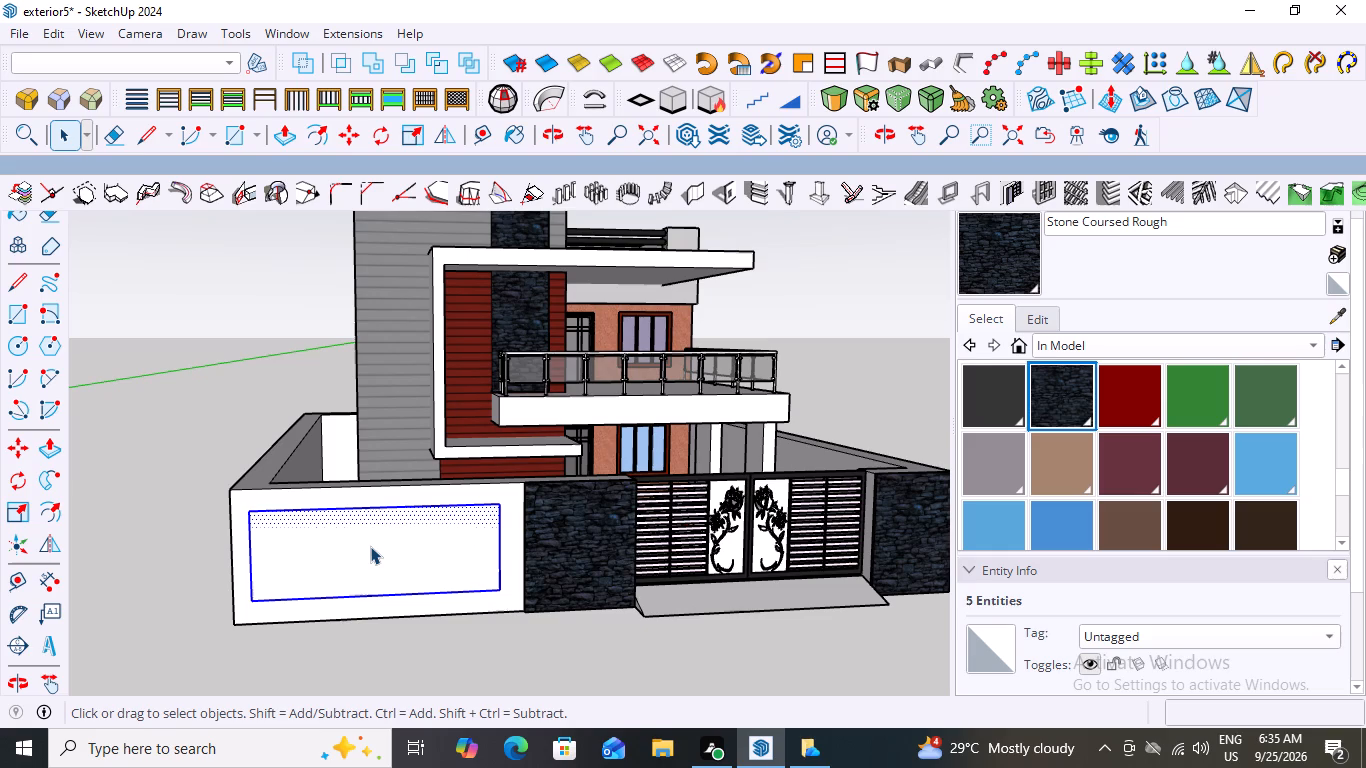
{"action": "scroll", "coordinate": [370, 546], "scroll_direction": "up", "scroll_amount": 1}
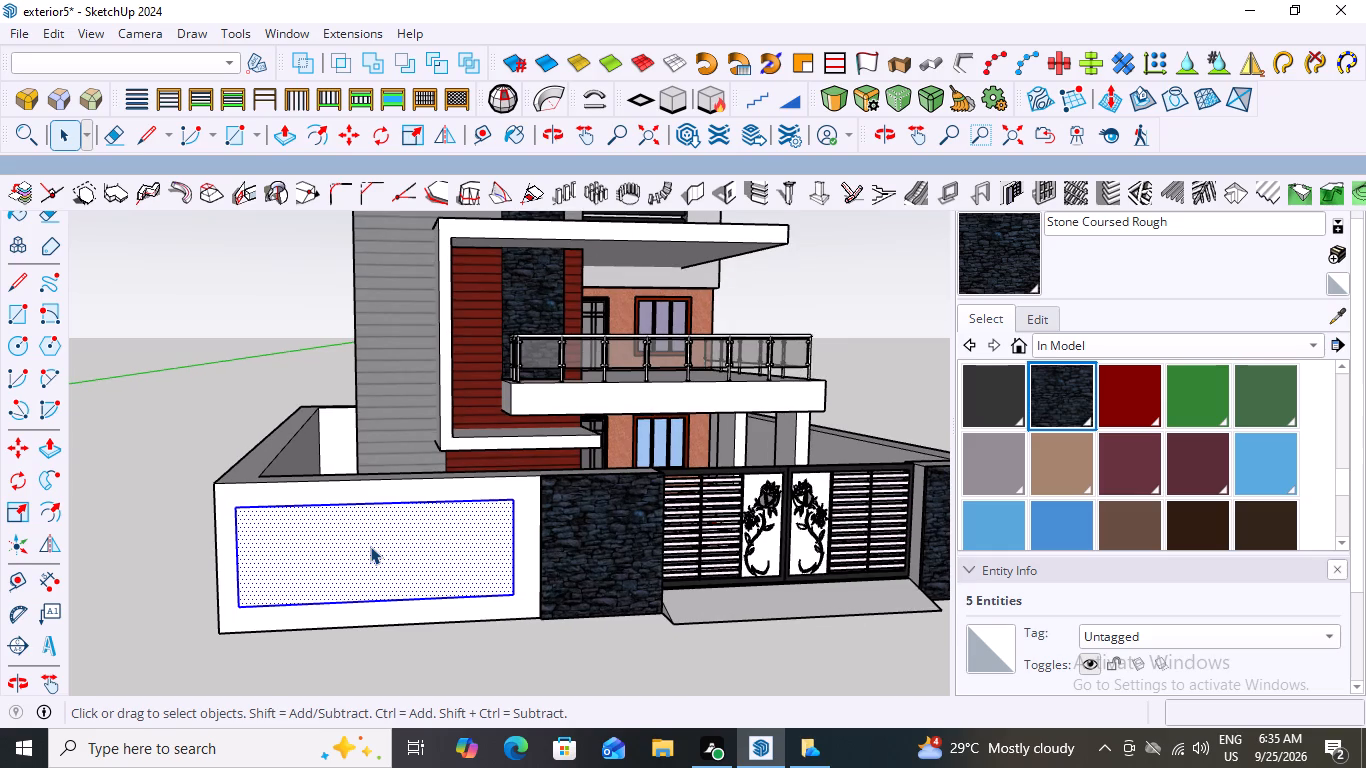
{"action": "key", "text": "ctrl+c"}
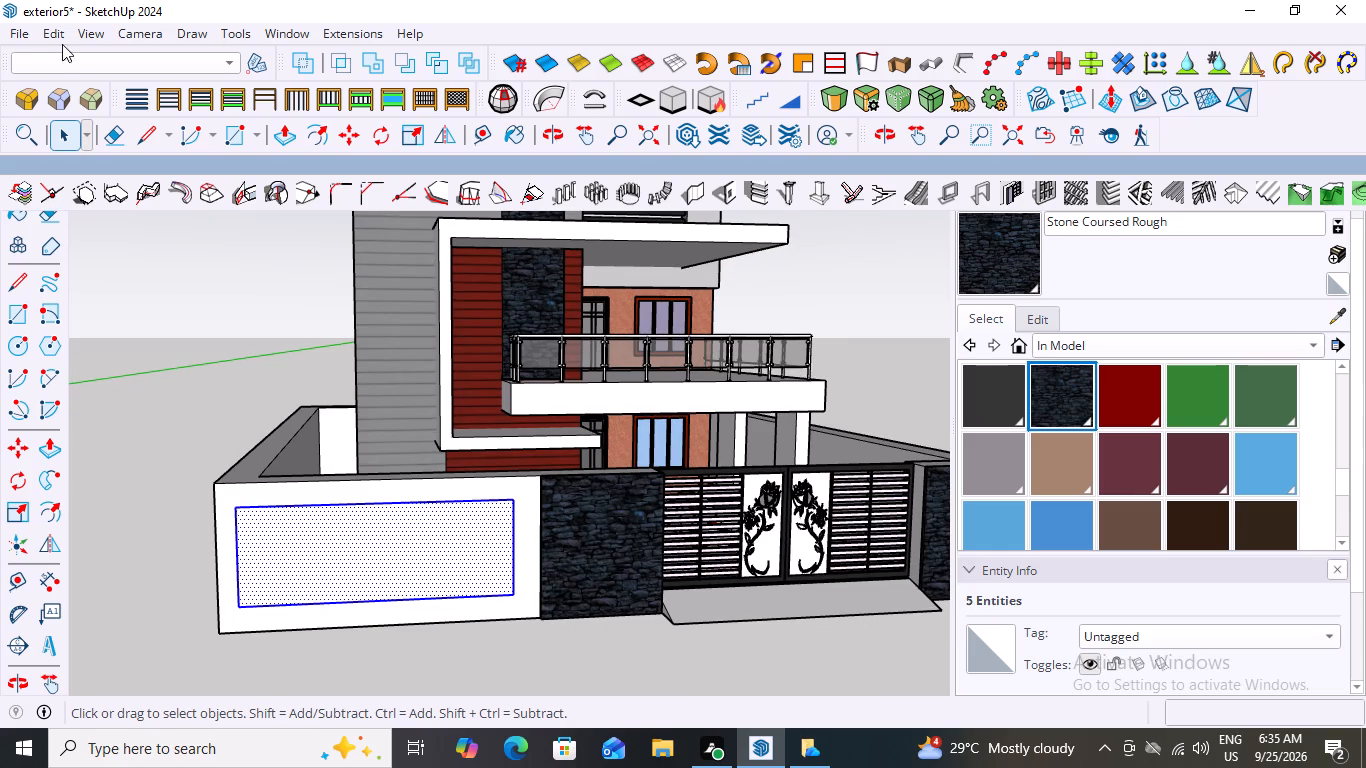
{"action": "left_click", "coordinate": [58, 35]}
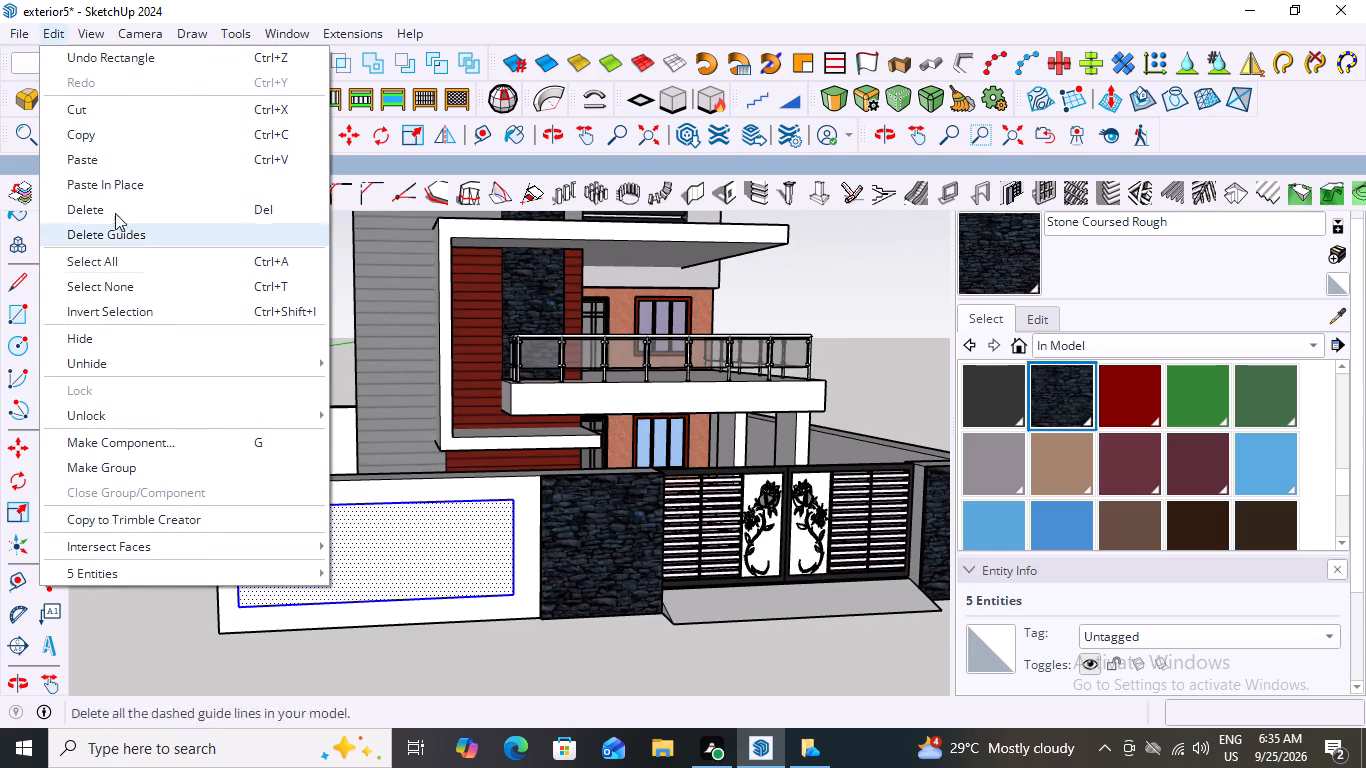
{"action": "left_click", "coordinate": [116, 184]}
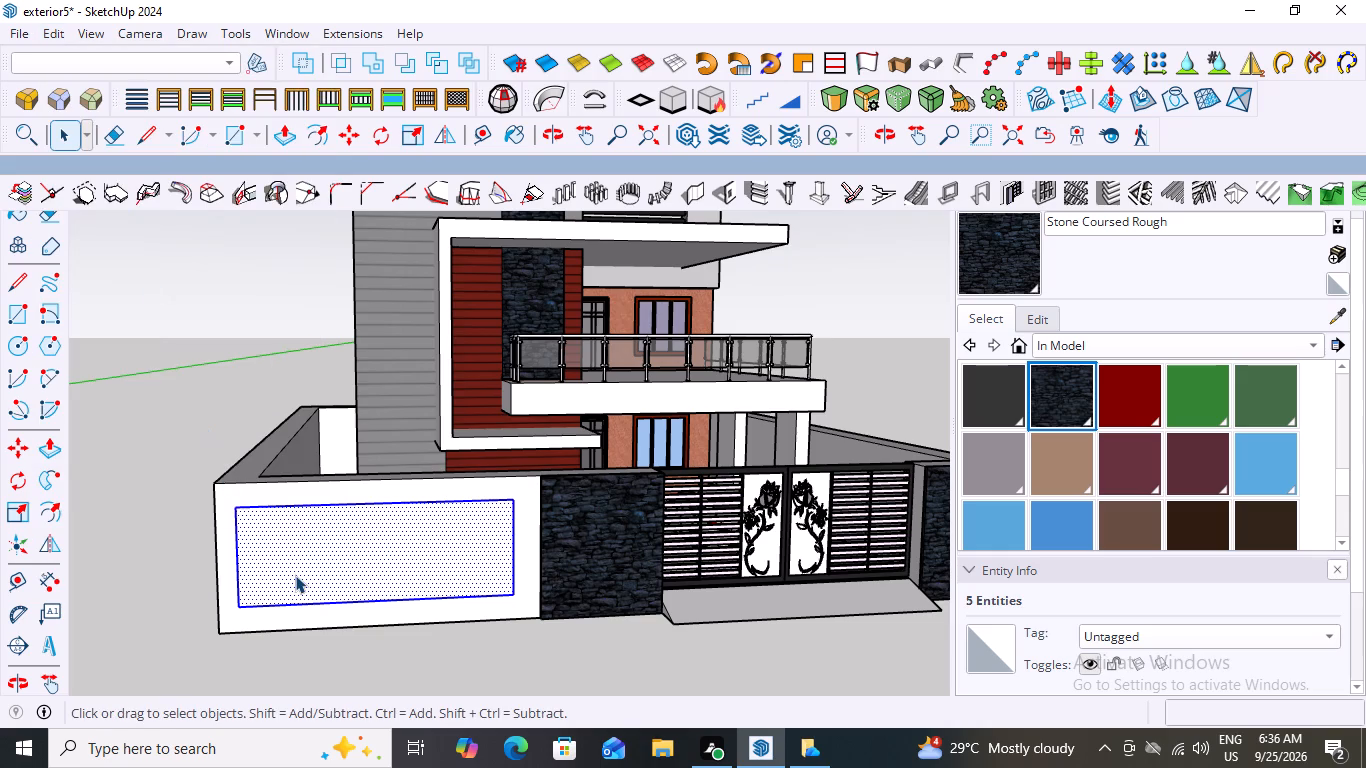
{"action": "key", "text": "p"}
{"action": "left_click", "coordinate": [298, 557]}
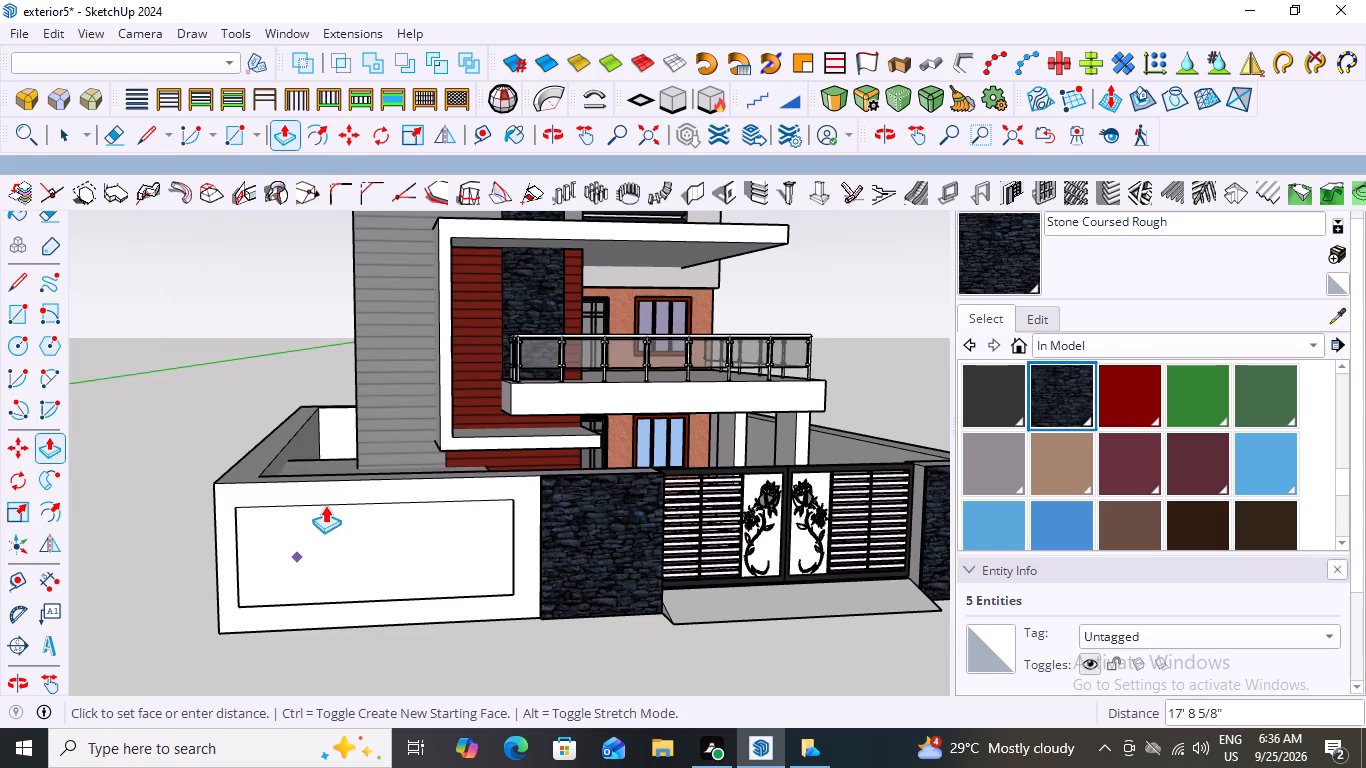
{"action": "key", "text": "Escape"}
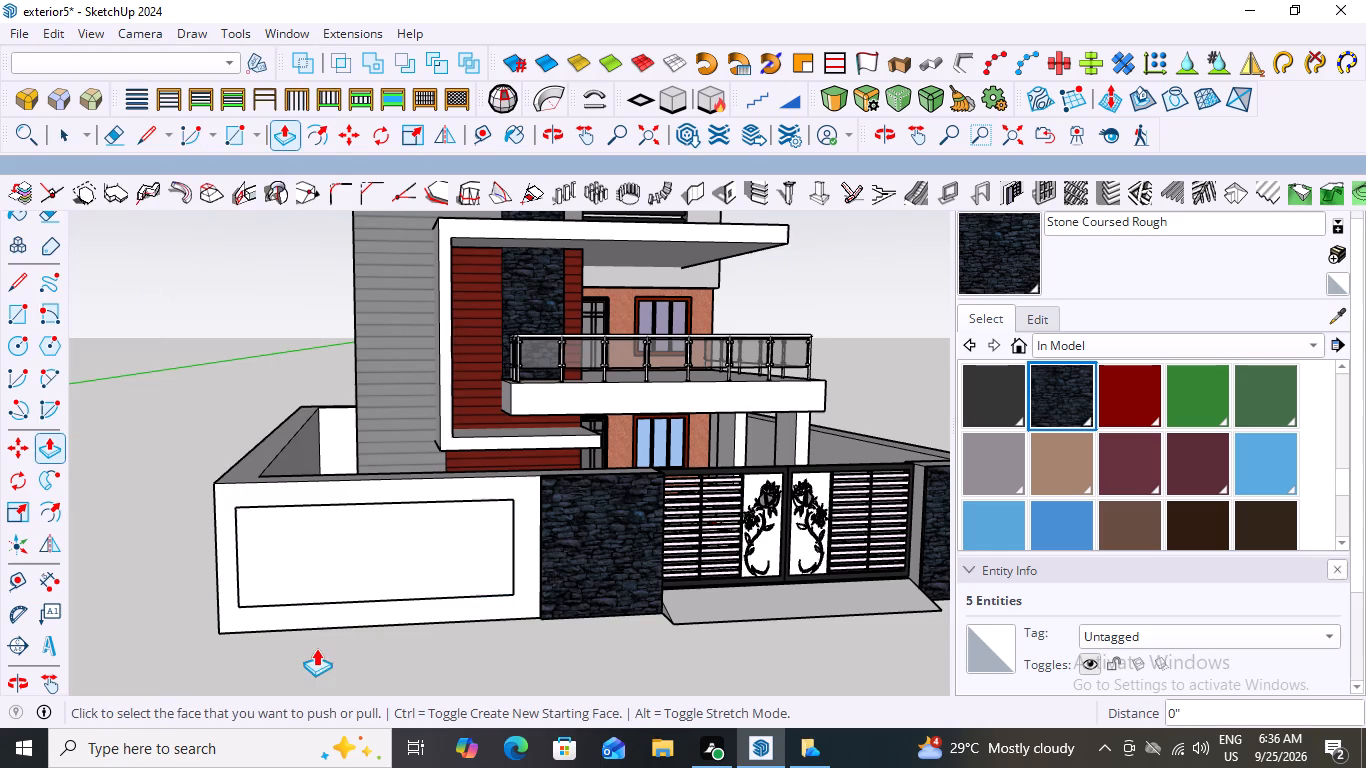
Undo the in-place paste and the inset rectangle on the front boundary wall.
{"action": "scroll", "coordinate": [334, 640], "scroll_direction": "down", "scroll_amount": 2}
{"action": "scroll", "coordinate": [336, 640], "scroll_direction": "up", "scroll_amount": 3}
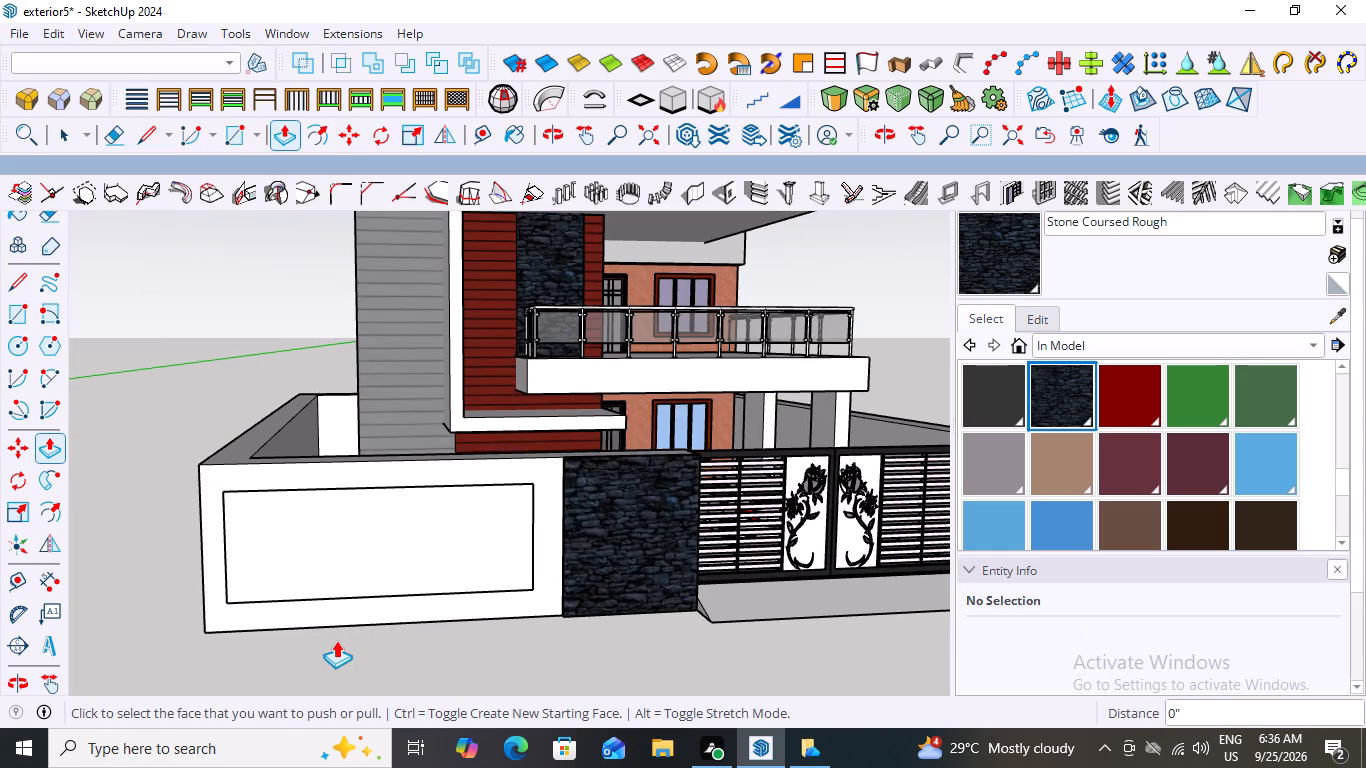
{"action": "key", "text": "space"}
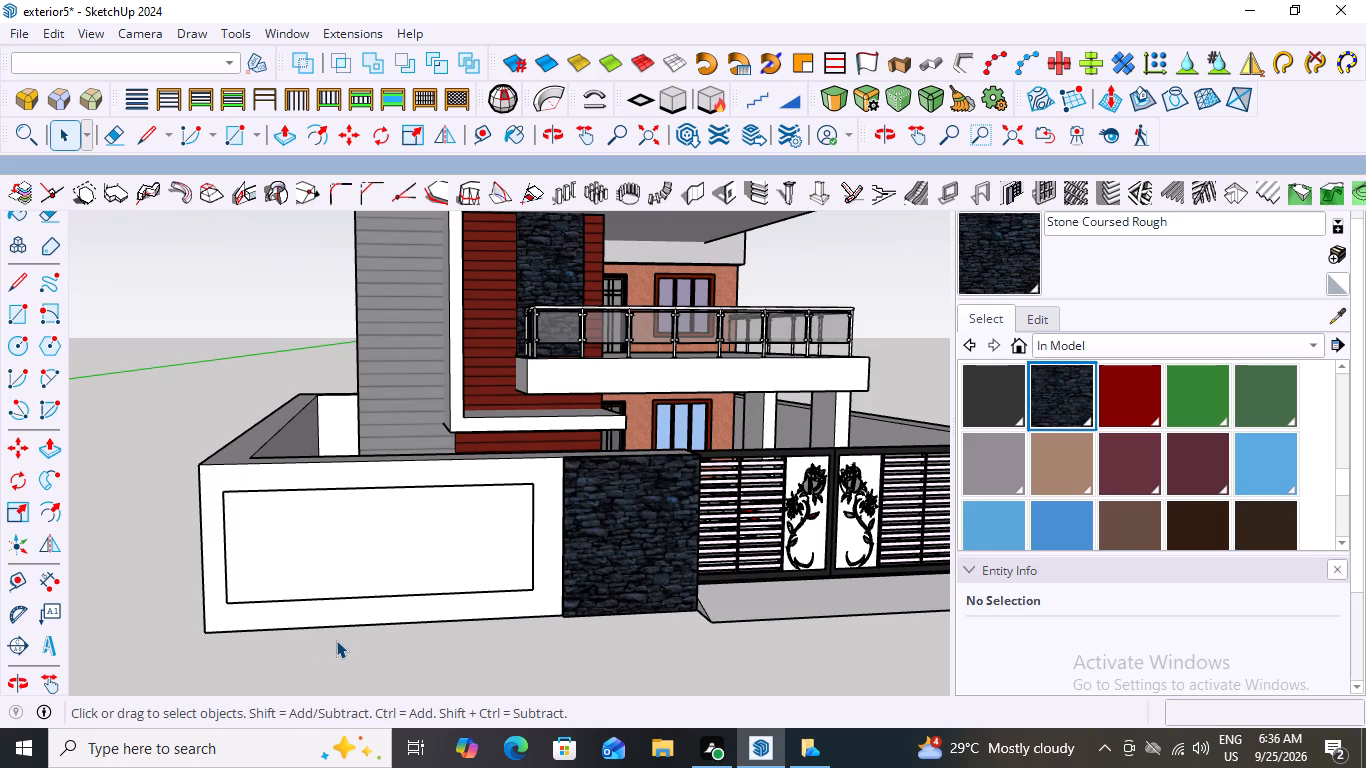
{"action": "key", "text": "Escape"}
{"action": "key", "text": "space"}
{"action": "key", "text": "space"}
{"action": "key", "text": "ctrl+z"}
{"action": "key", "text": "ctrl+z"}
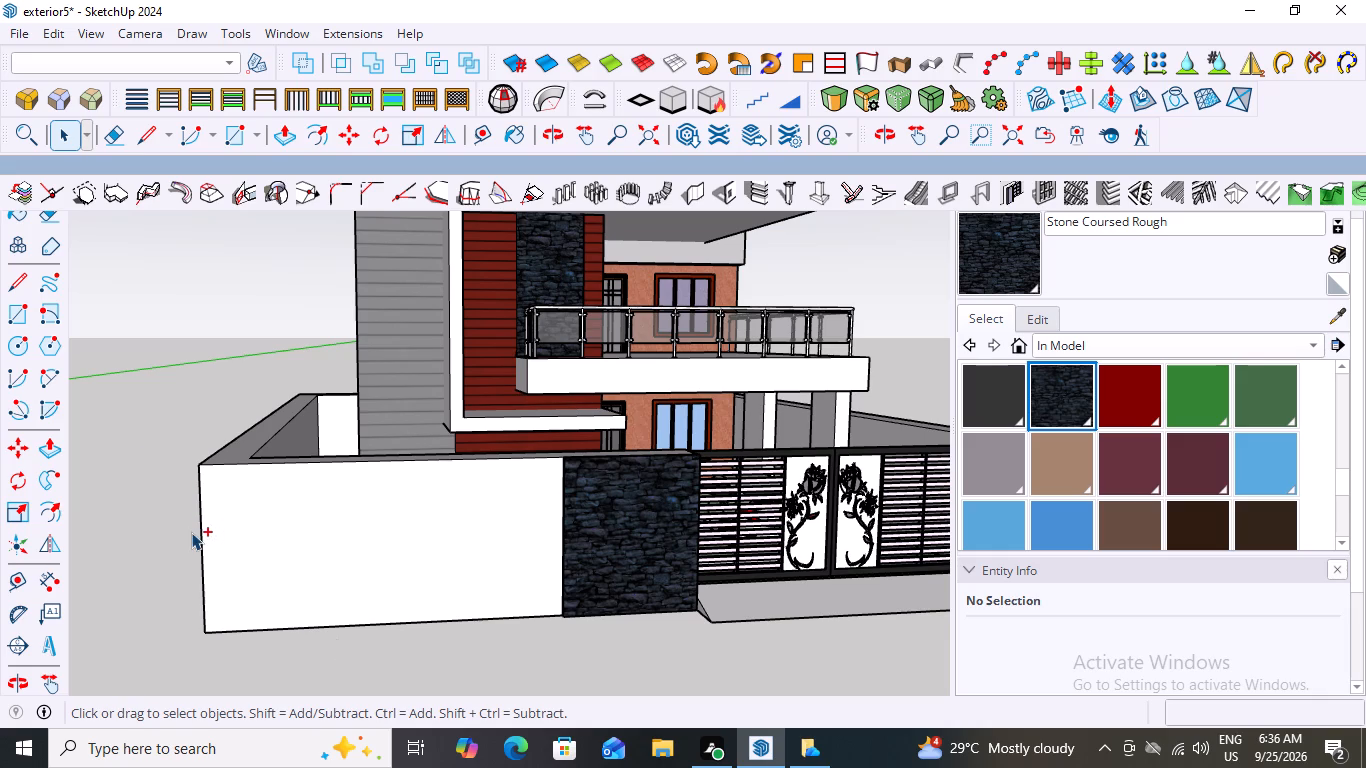
Draw a full-height rectangle about 17' 2 11/16" wide over the blank front wall, from its outer top corner to the stone panel's base.
{"action": "key", "text": "r"}
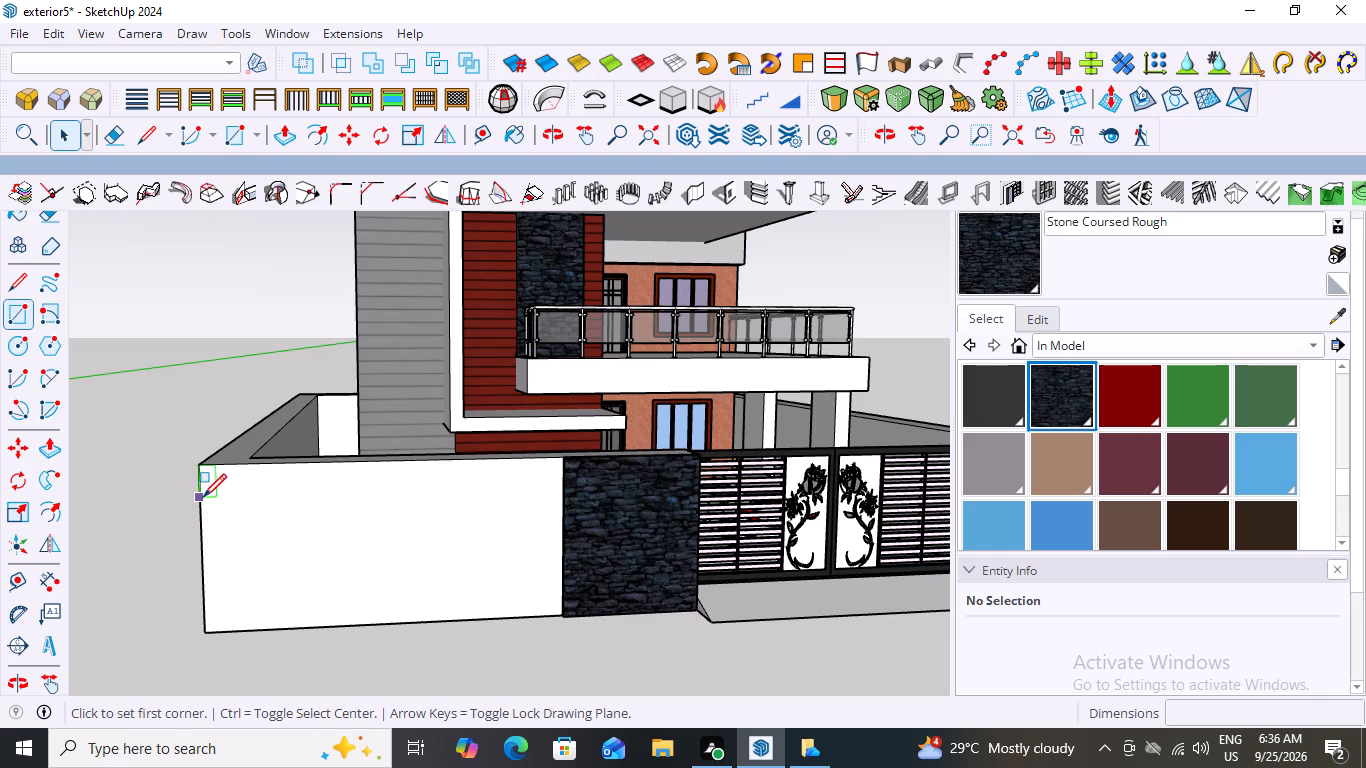
{"action": "scroll", "coordinate": [202, 485], "scroll_direction": "up", "scroll_amount": 6}
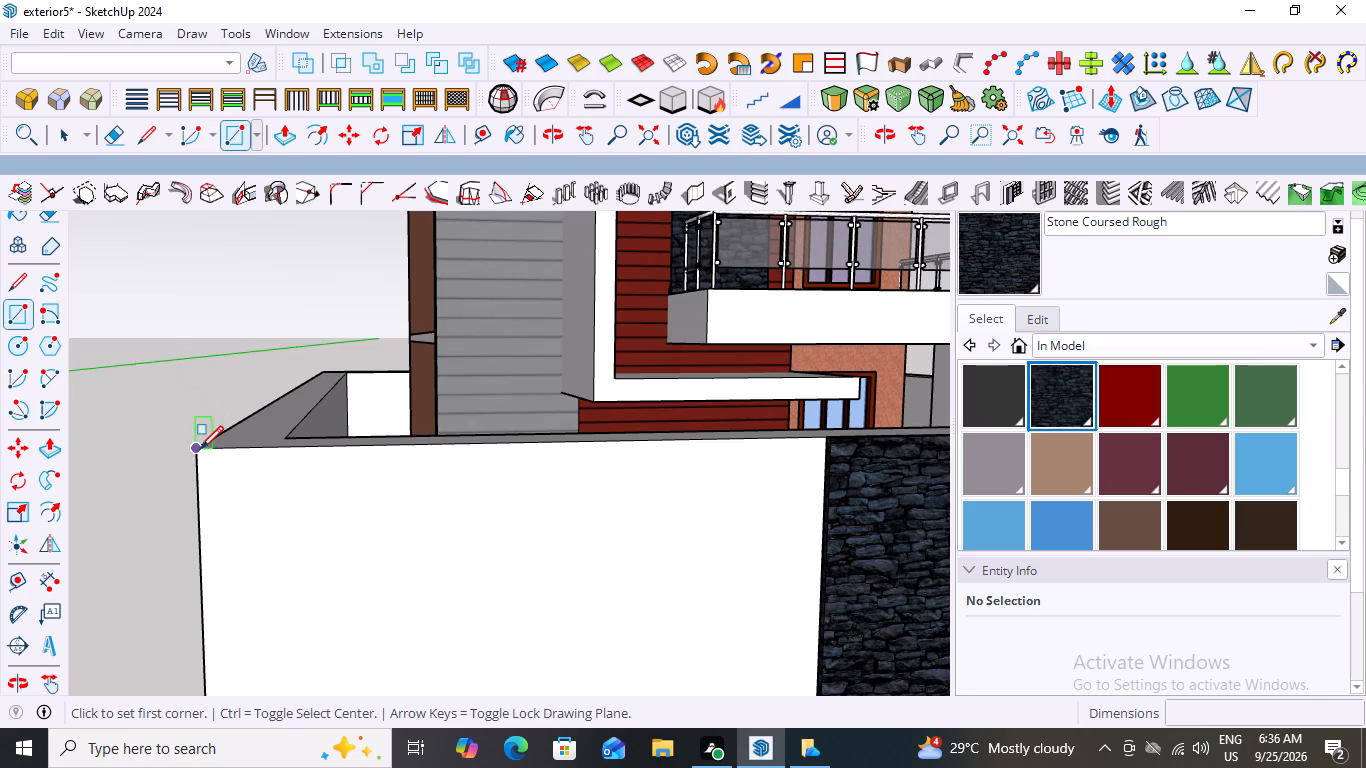
{"action": "left_click", "coordinate": [198, 451]}
{"action": "scroll", "coordinate": [341, 527], "scroll_direction": "down", "scroll_amount": 7}
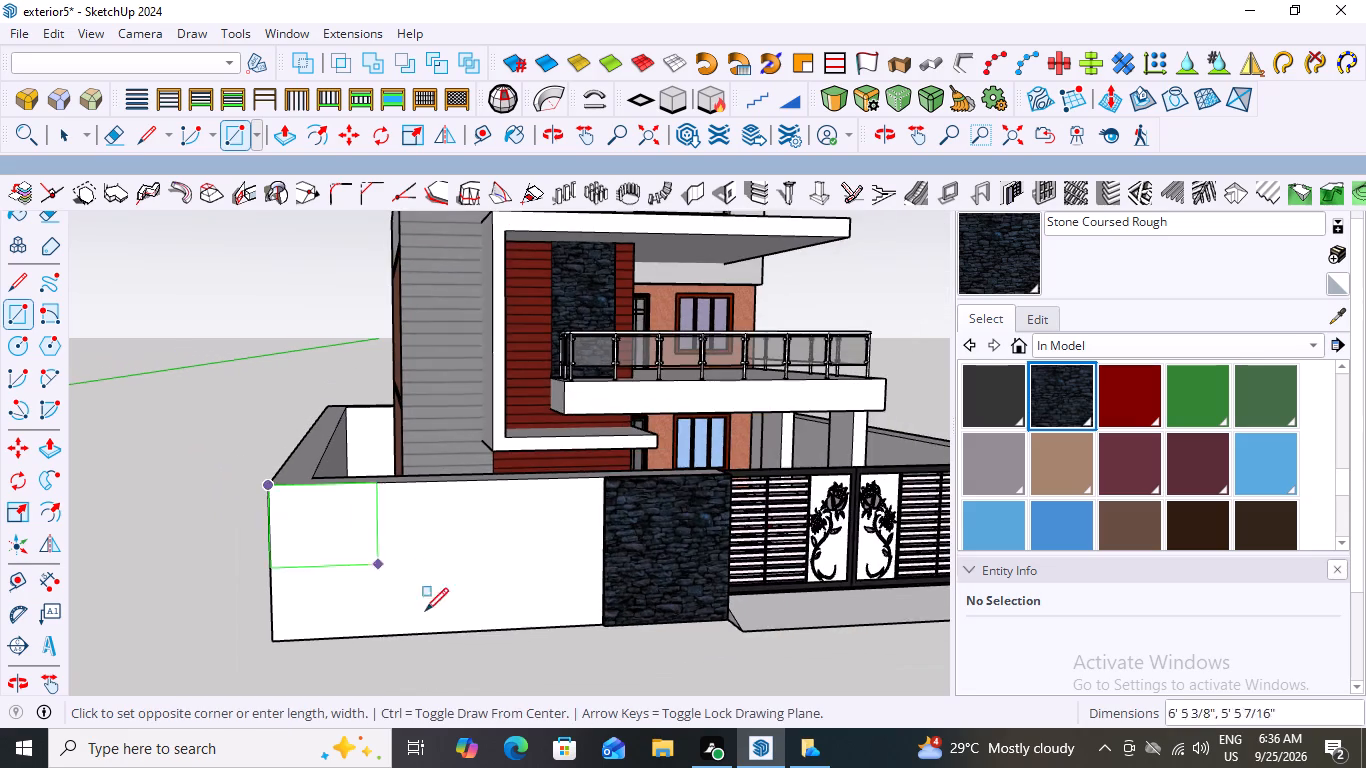
{"action": "scroll", "coordinate": [635, 658], "scroll_direction": "up", "scroll_amount": 3}
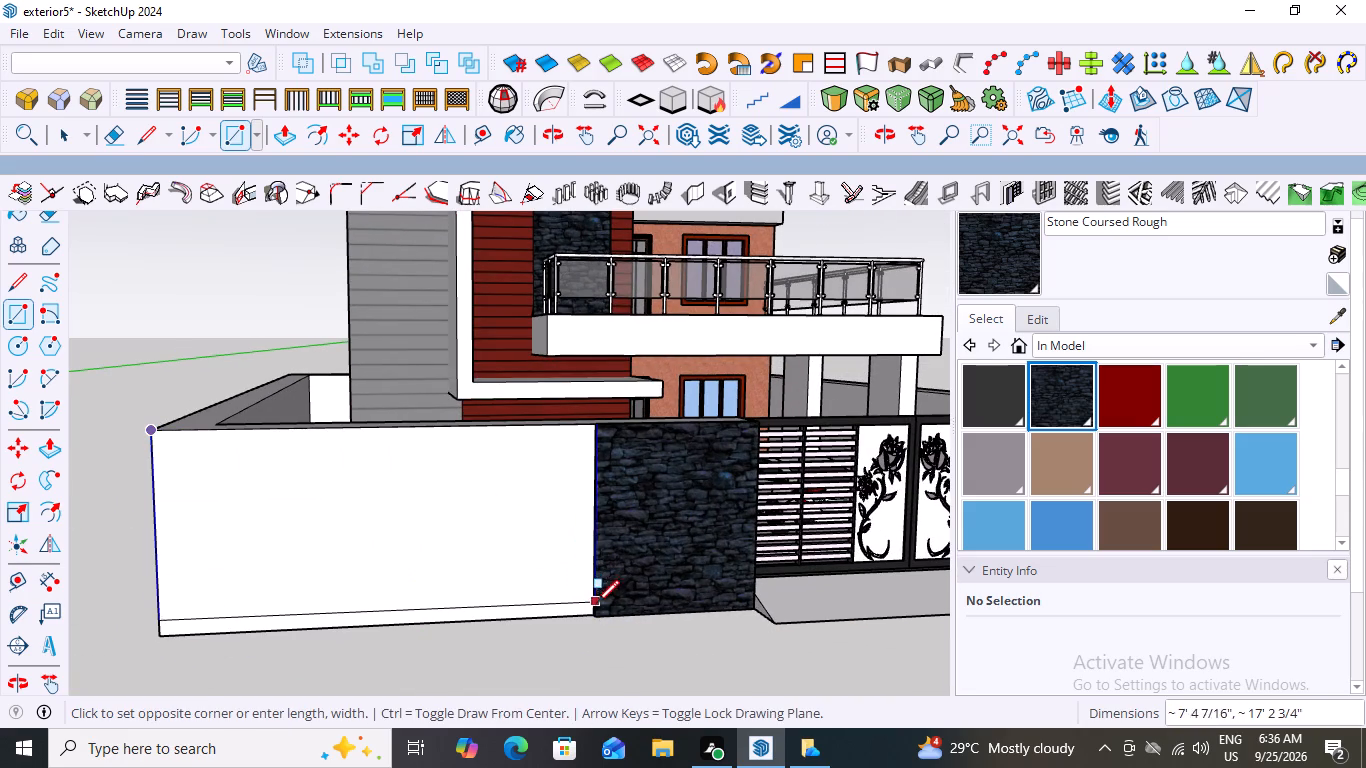
{"action": "scroll", "coordinate": [588, 621], "scroll_direction": "up", "scroll_amount": 19}
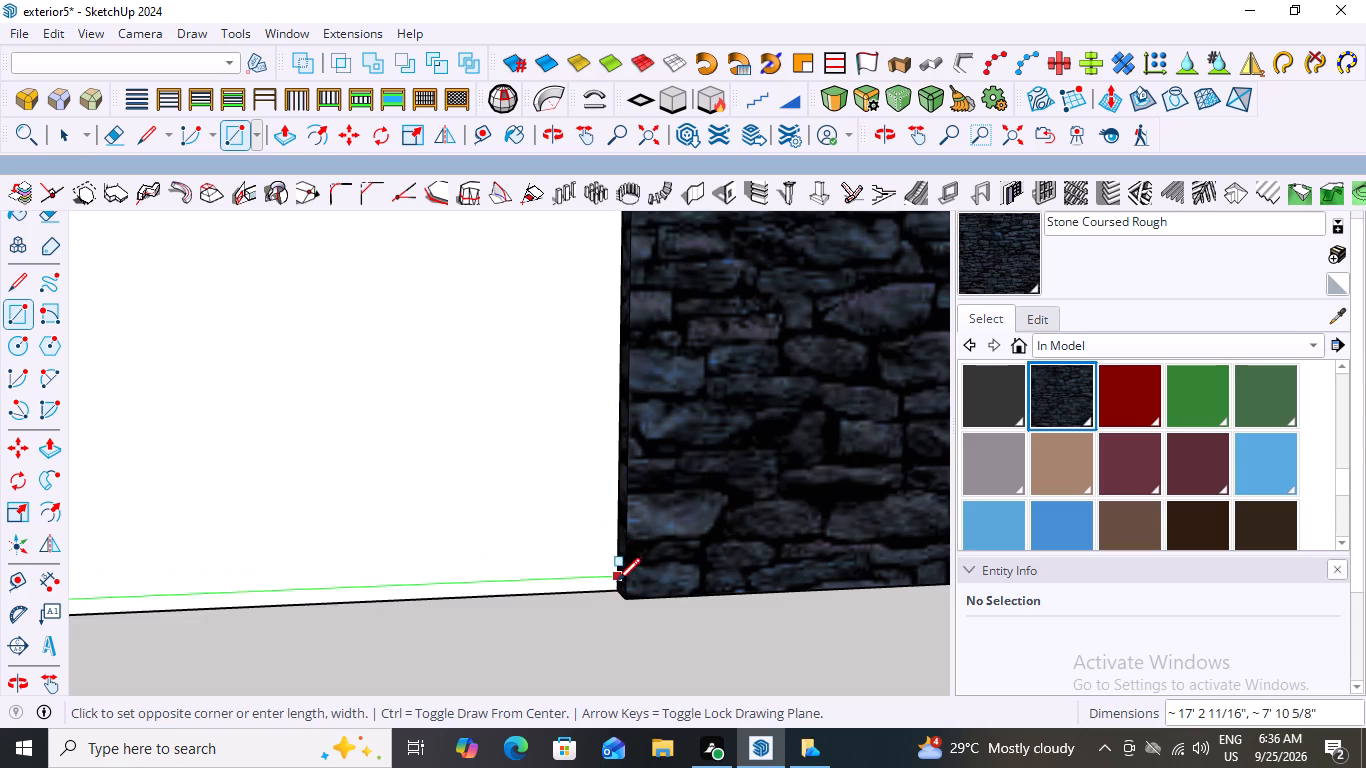
{"action": "left_click", "coordinate": [617, 589]}
{"action": "scroll", "coordinate": [543, 563], "scroll_direction": "down", "scroll_amount": 10}
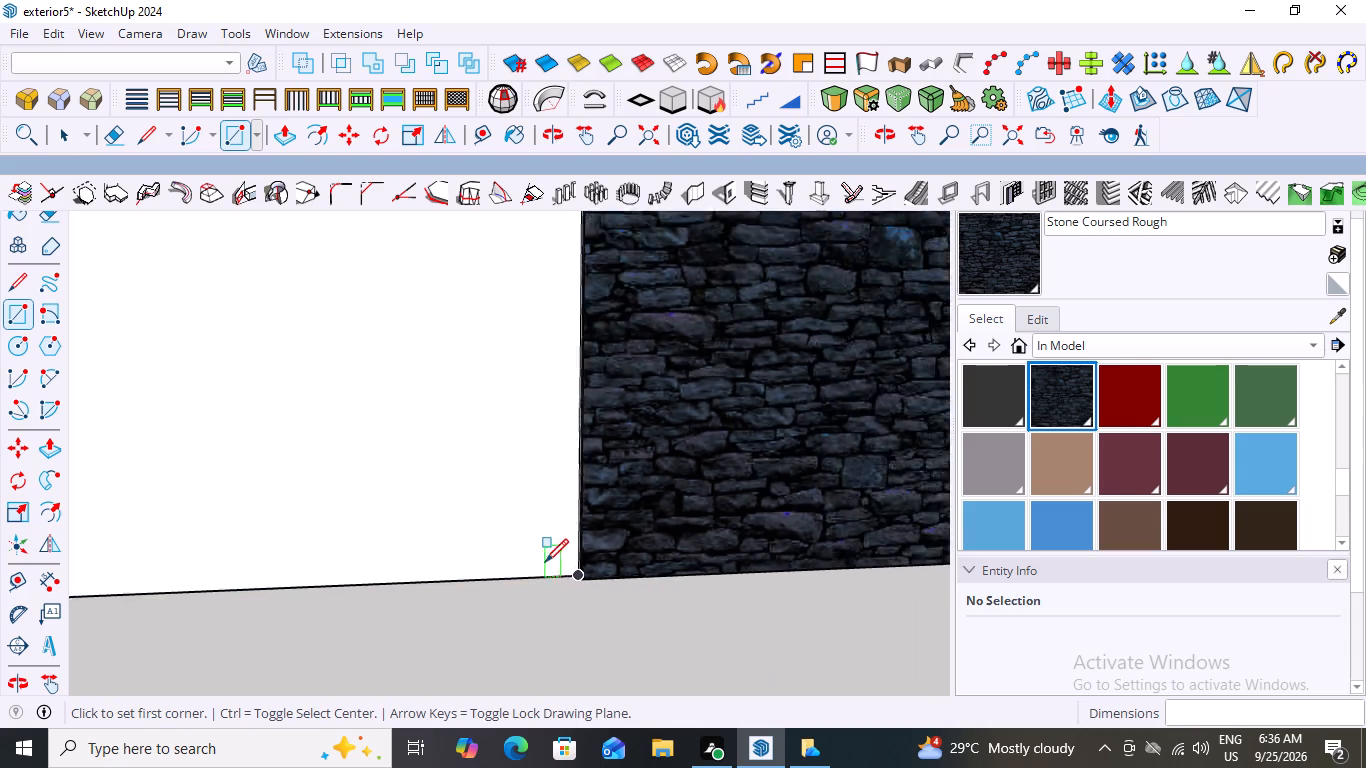
{"action": "scroll", "coordinate": [545, 562], "scroll_direction": "down", "scroll_amount": 15}
{"action": "key", "text": "space"}
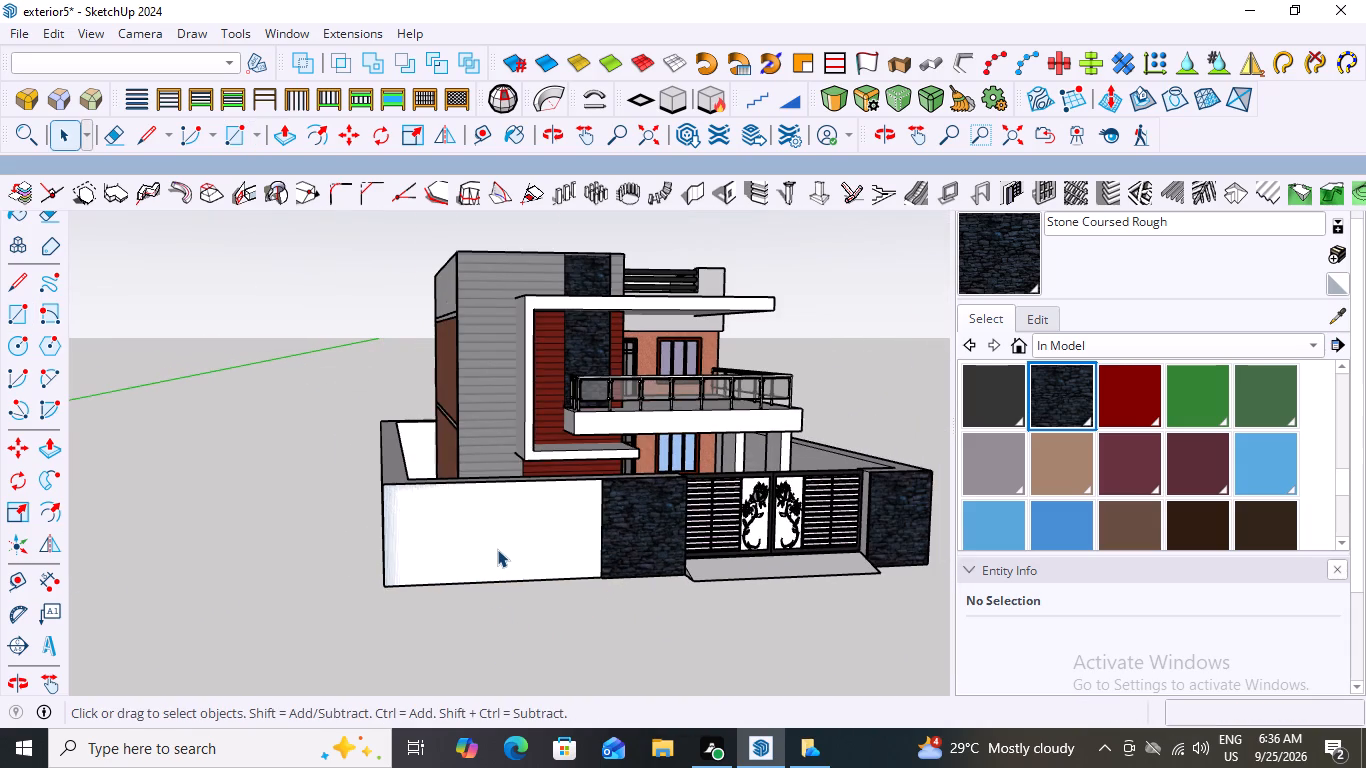
Make the new full-height wall rectangle, face and edges together, into a group.
{"action": "left_click", "coordinate": [497, 549]}
{"action": "double_click", "coordinate": [497, 549]}
{"action": "scroll", "coordinate": [499, 531], "scroll_direction": "up", "scroll_amount": 4}
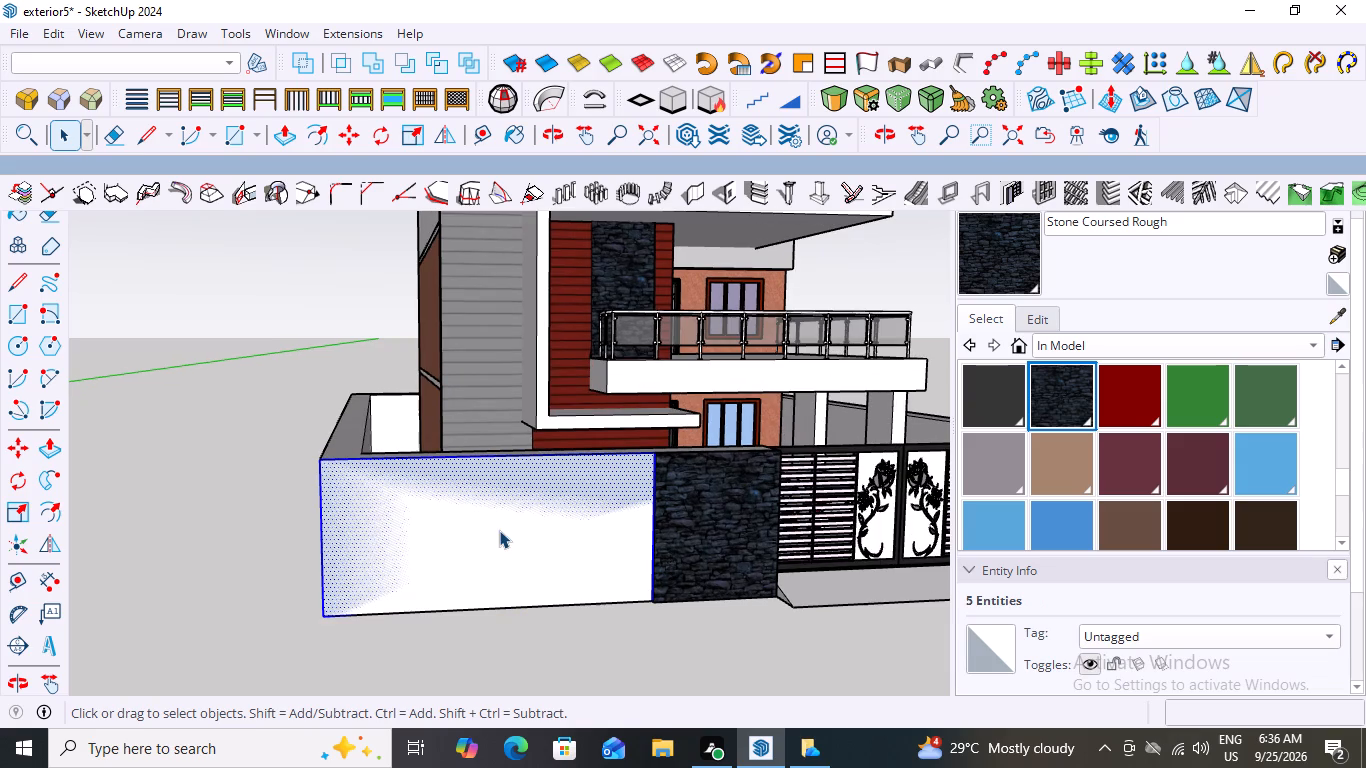
{"action": "right_click", "coordinate": [499, 530]}
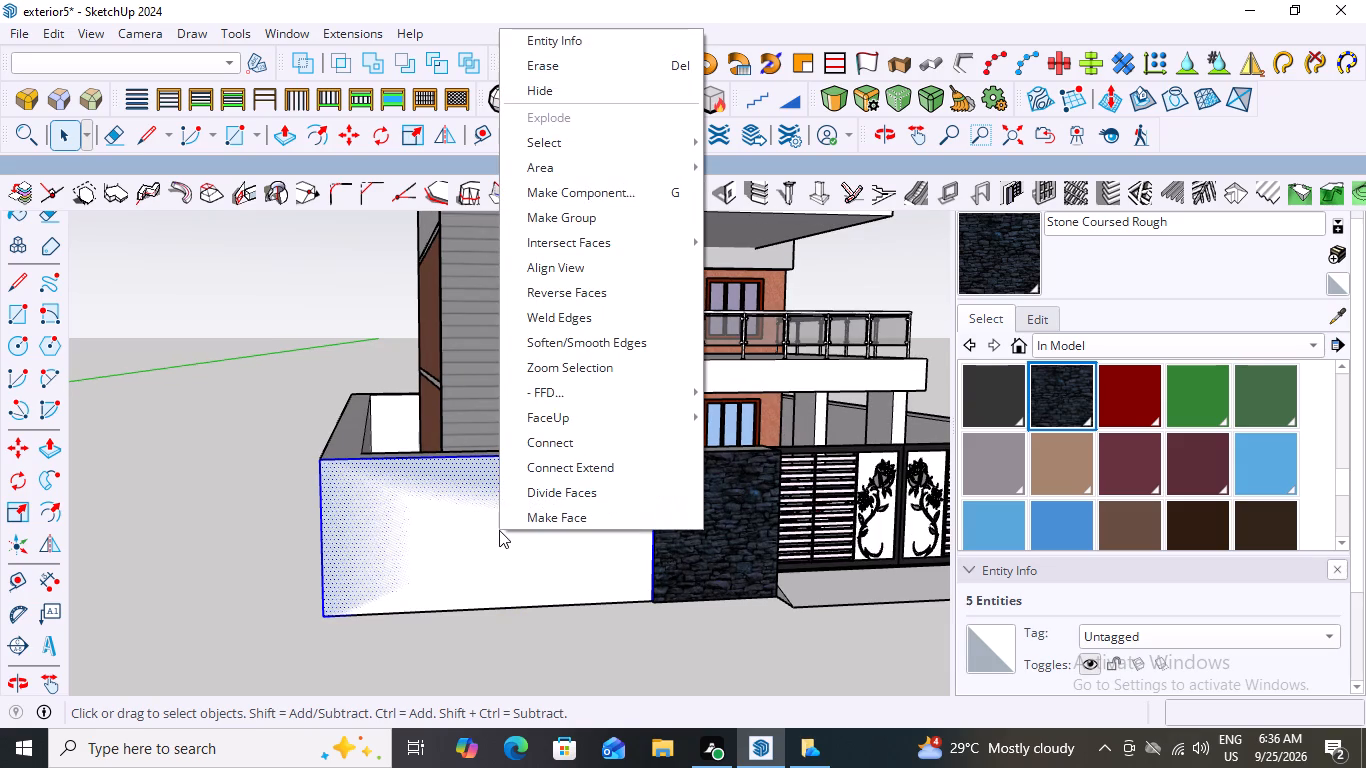
{"action": "left_click", "coordinate": [568, 218]}
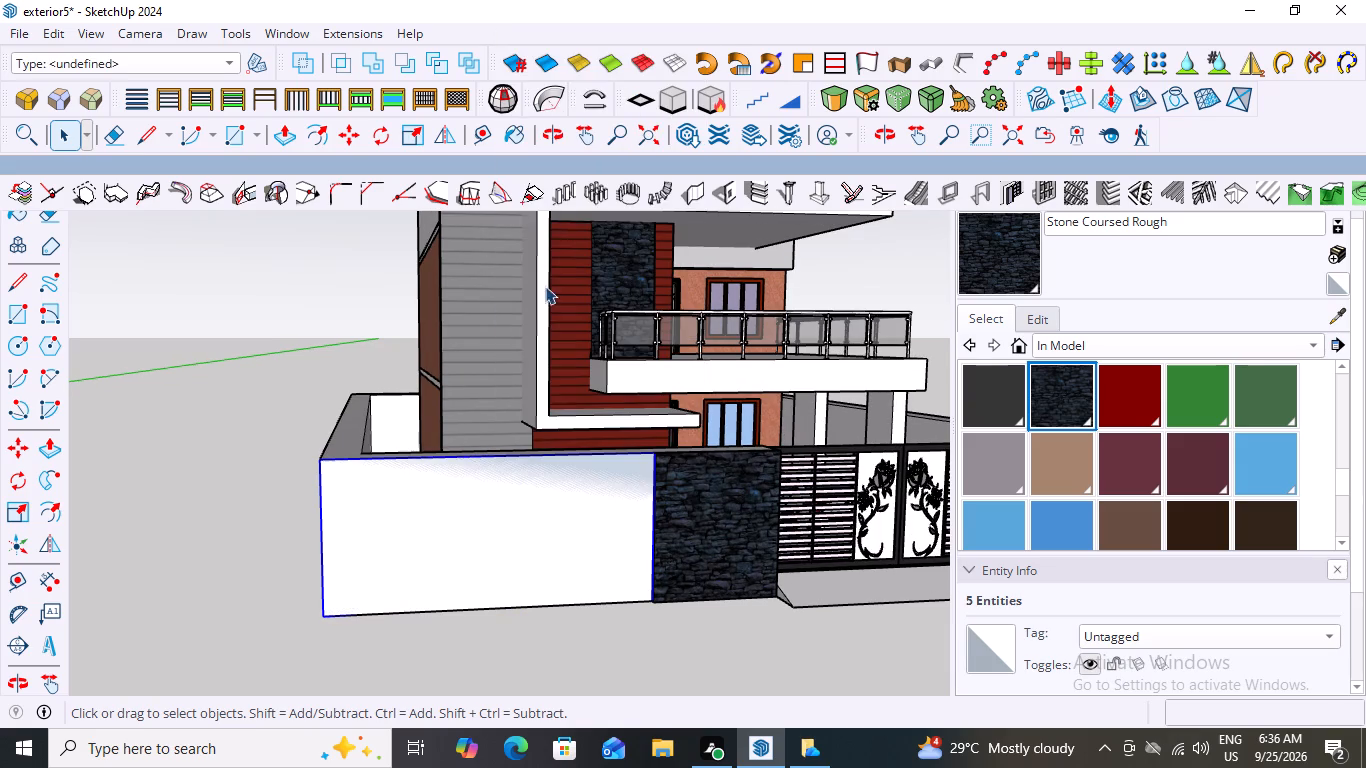
Inside the blank wall's rectangle group, offset the face inward by about 1' 6 11/16" as a border.
{"action": "key", "text": "f"}
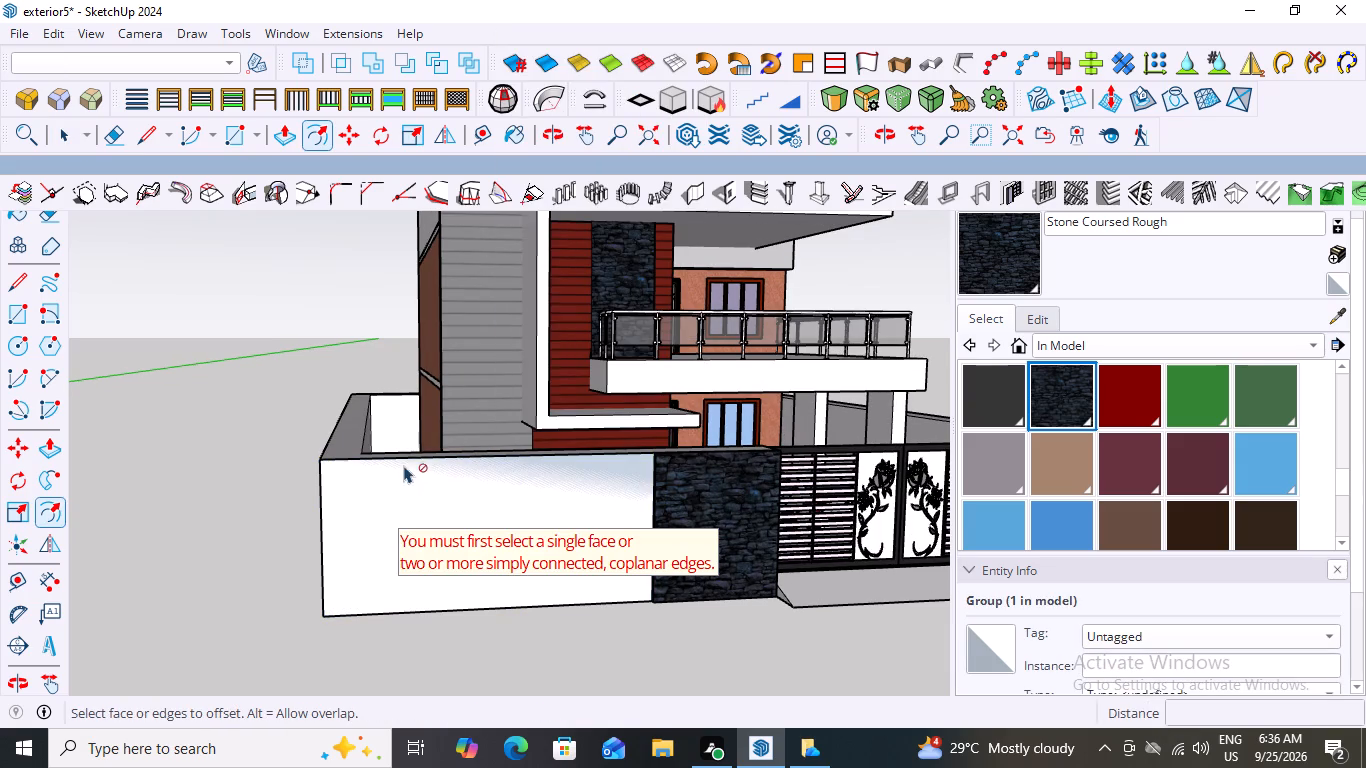
{"action": "key", "text": "space"}
{"action": "left_click", "coordinate": [413, 500]}
{"action": "left_click", "coordinate": [413, 500]}
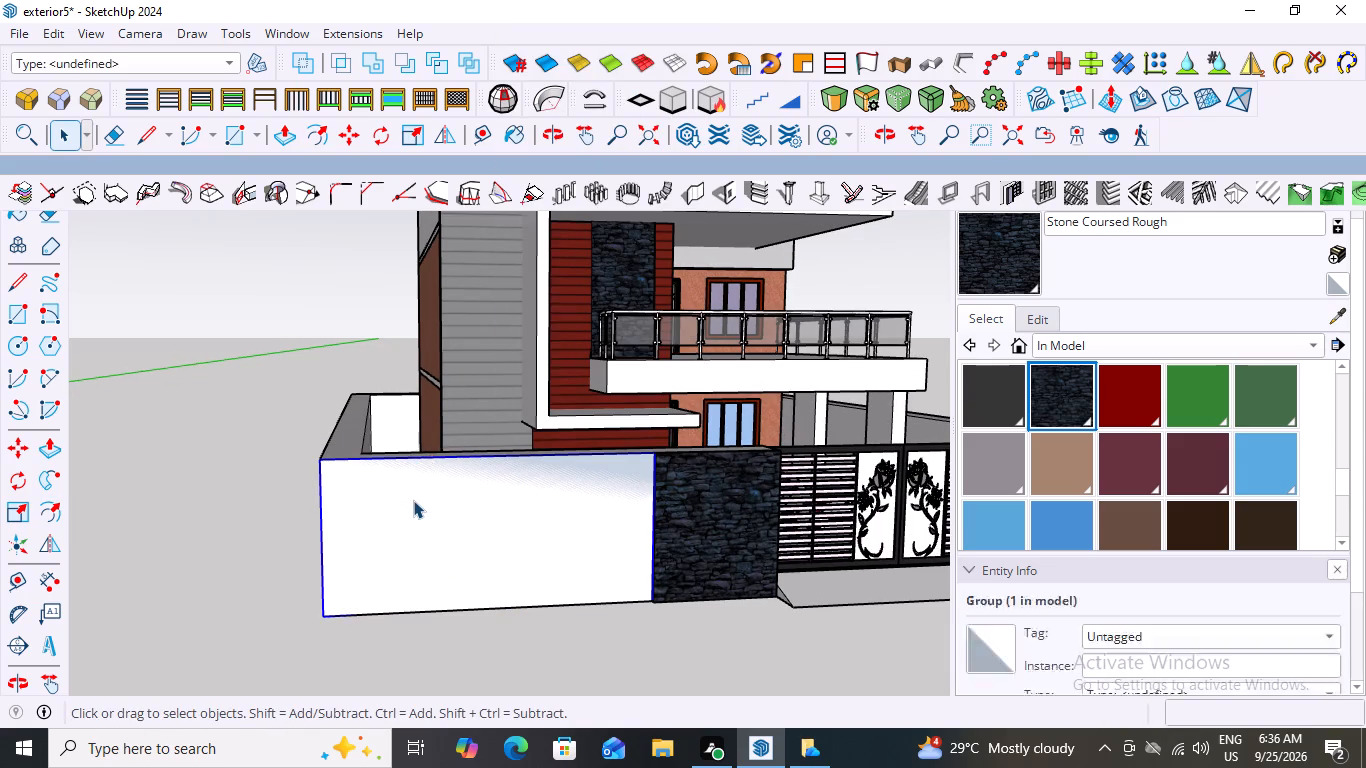
{"action": "left_click", "coordinate": [413, 500]}
{"action": "left_click", "coordinate": [413, 500]}
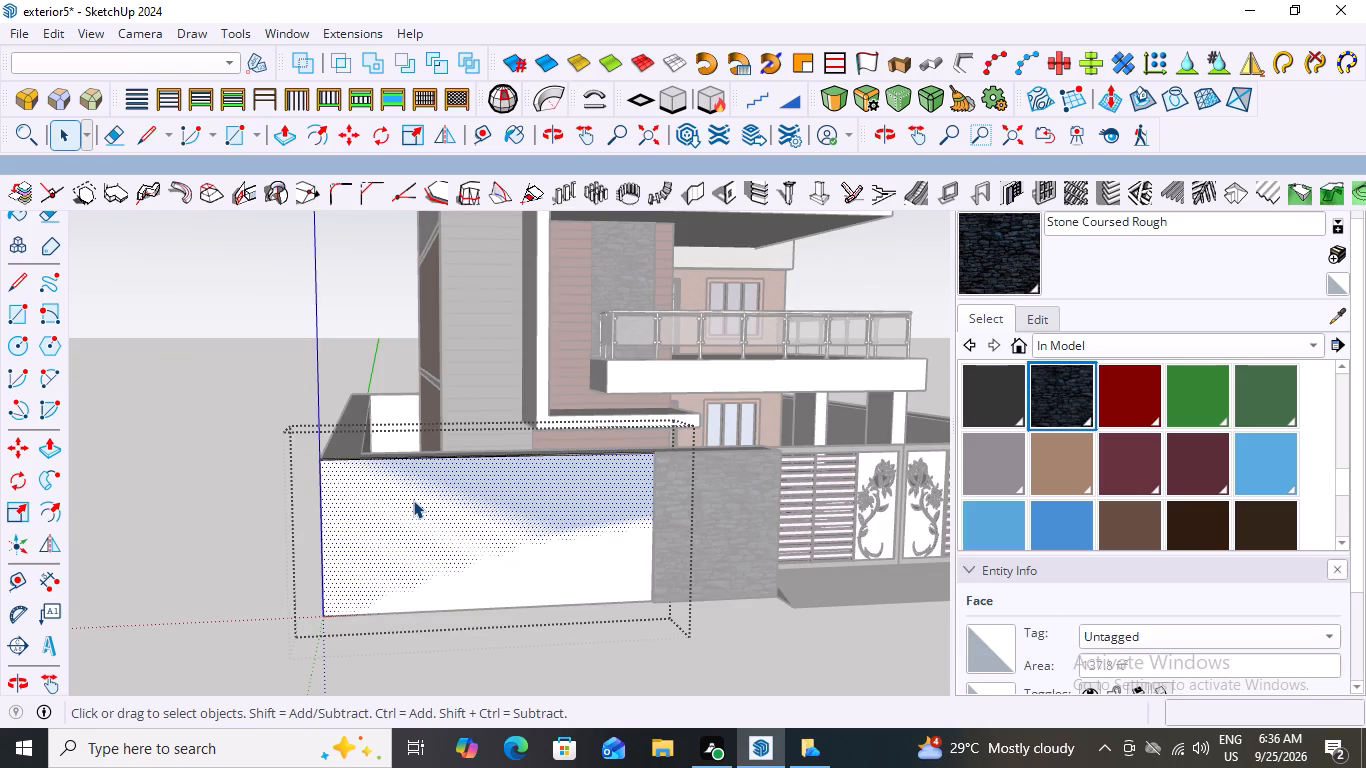
{"action": "key", "text": "f"}
{"action": "left_click", "coordinate": [426, 467]}
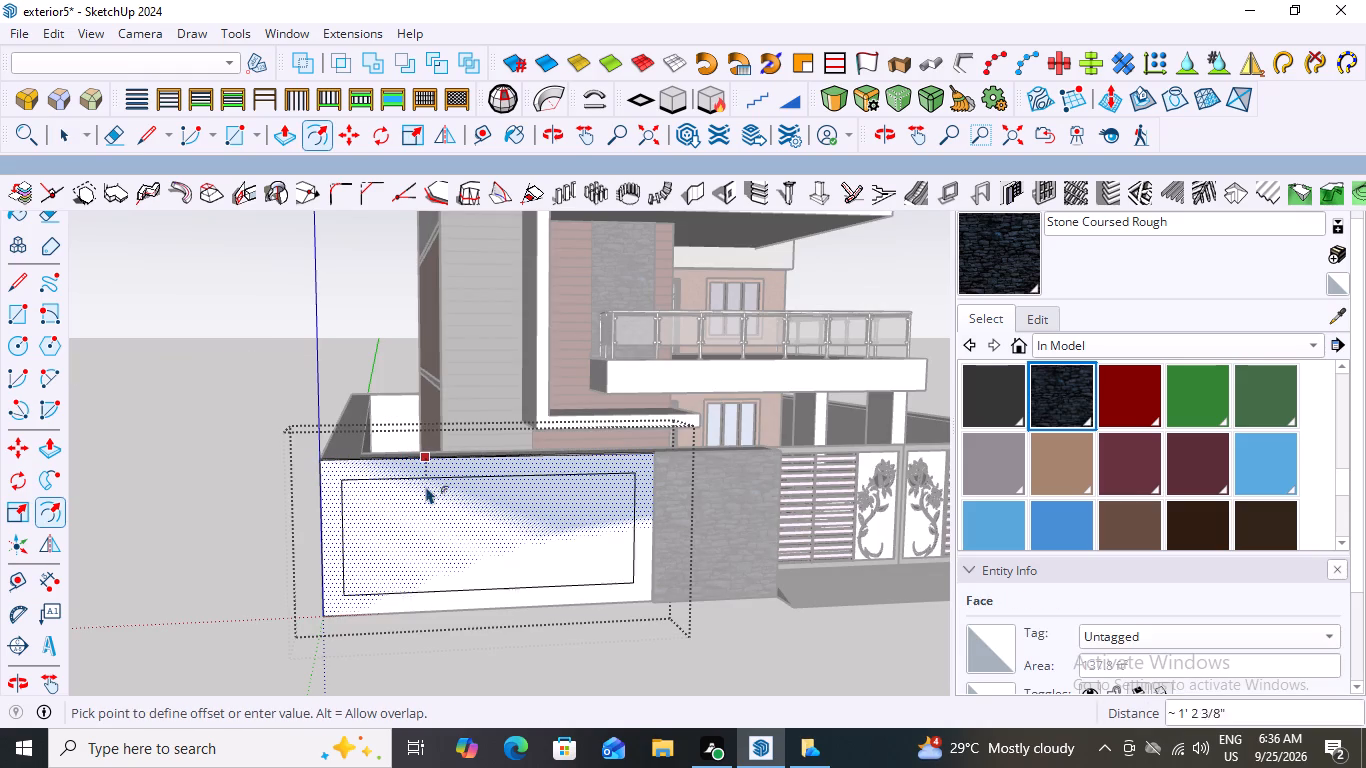
{"action": "scroll", "coordinate": [426, 488], "scroll_direction": "up", "scroll_amount": 2}
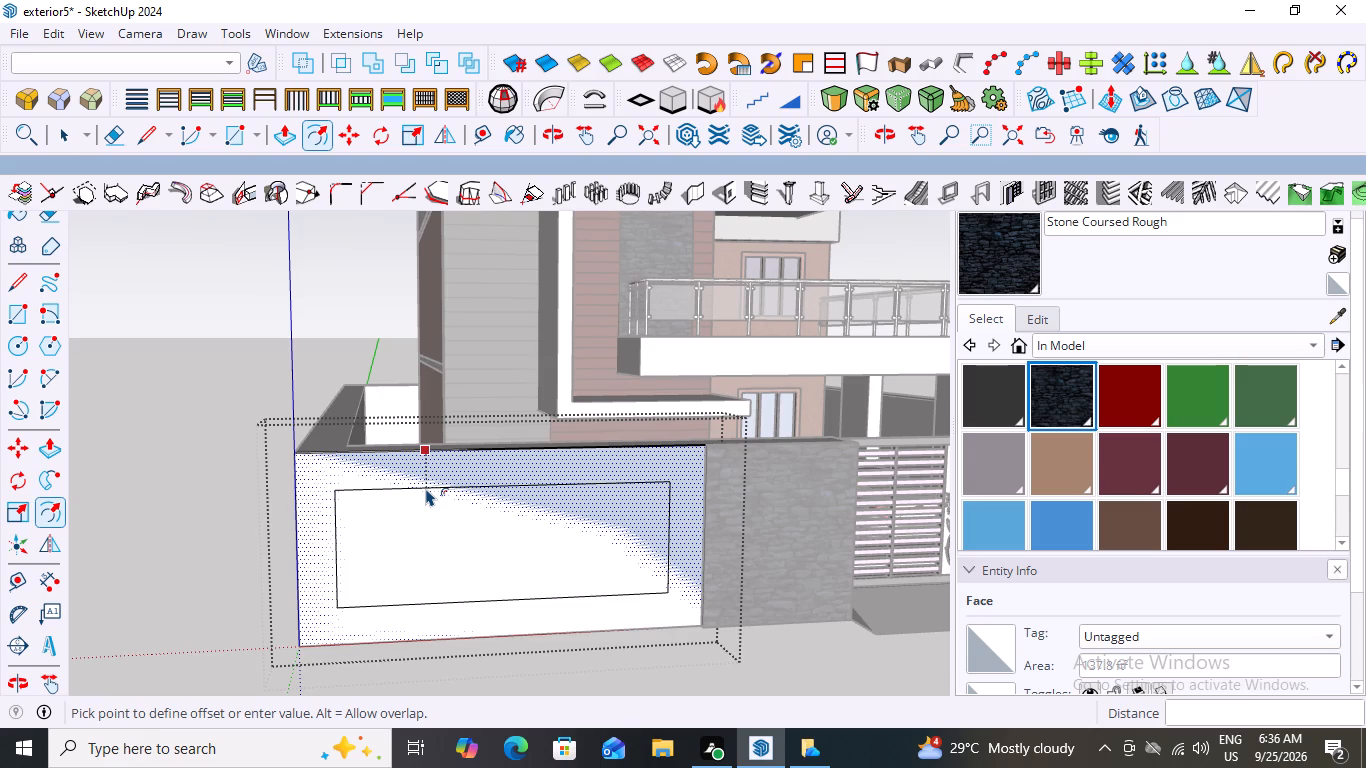
{"action": "left_click", "coordinate": [426, 488]}
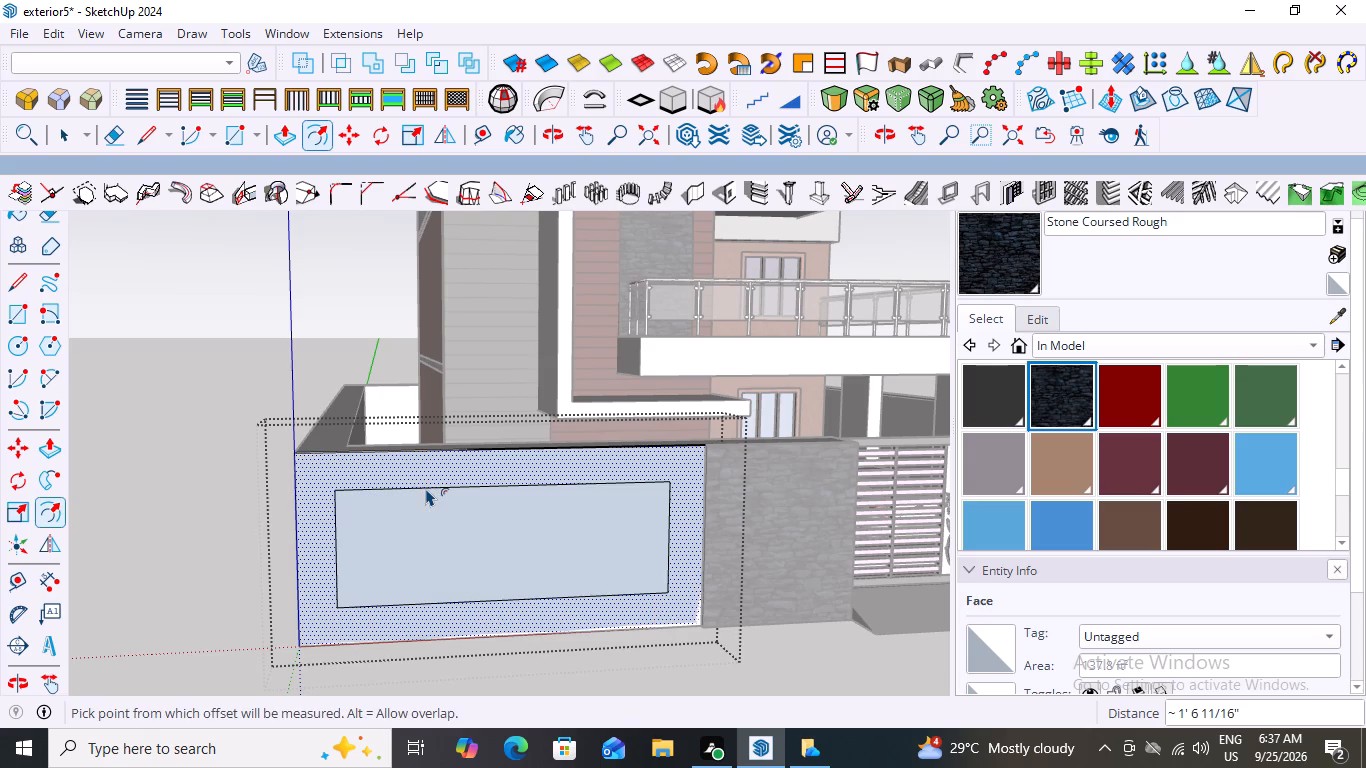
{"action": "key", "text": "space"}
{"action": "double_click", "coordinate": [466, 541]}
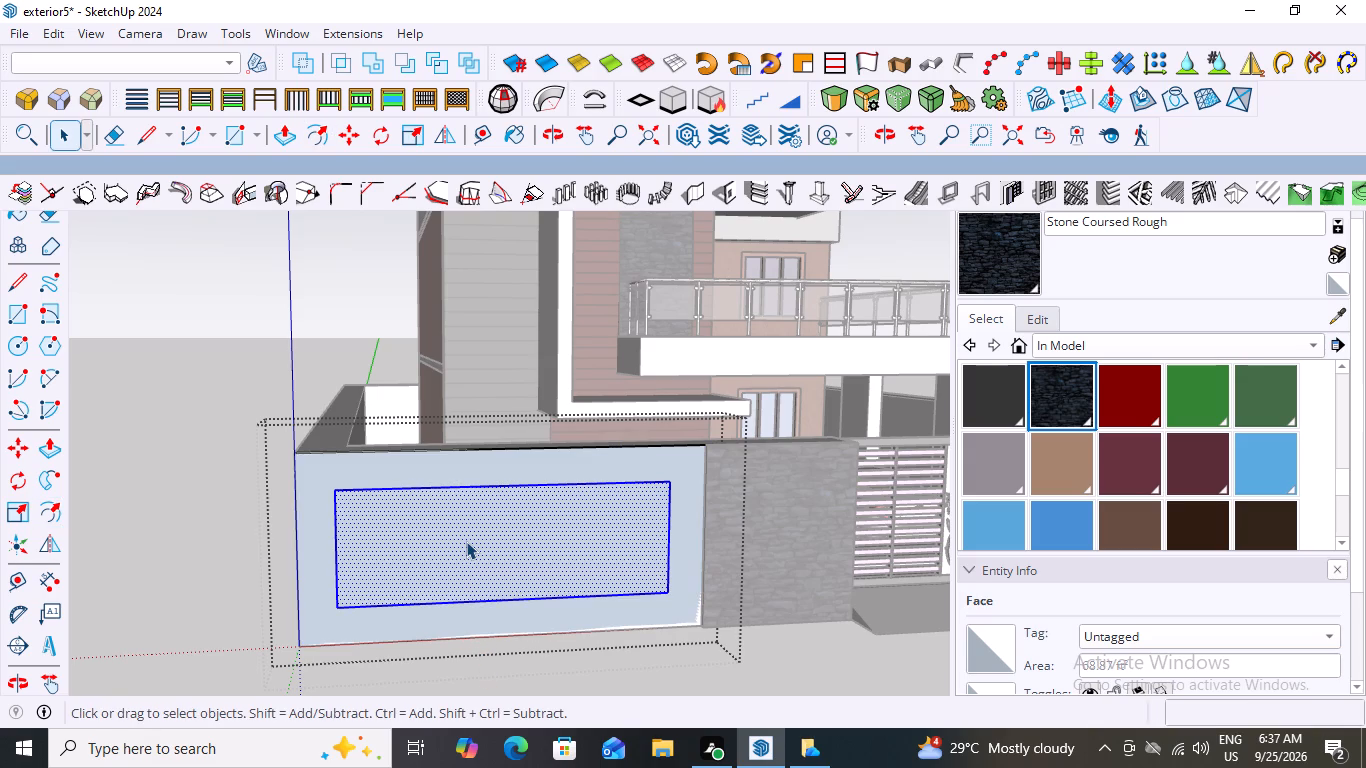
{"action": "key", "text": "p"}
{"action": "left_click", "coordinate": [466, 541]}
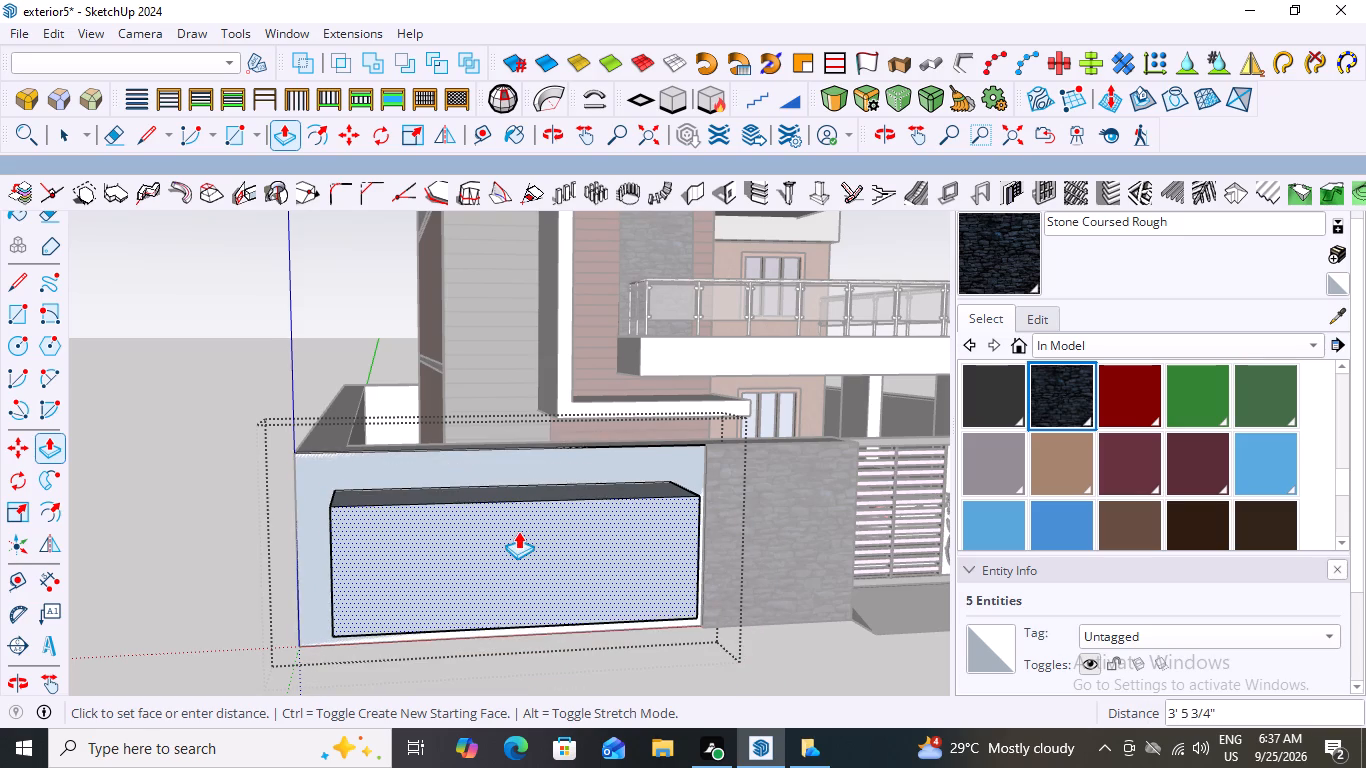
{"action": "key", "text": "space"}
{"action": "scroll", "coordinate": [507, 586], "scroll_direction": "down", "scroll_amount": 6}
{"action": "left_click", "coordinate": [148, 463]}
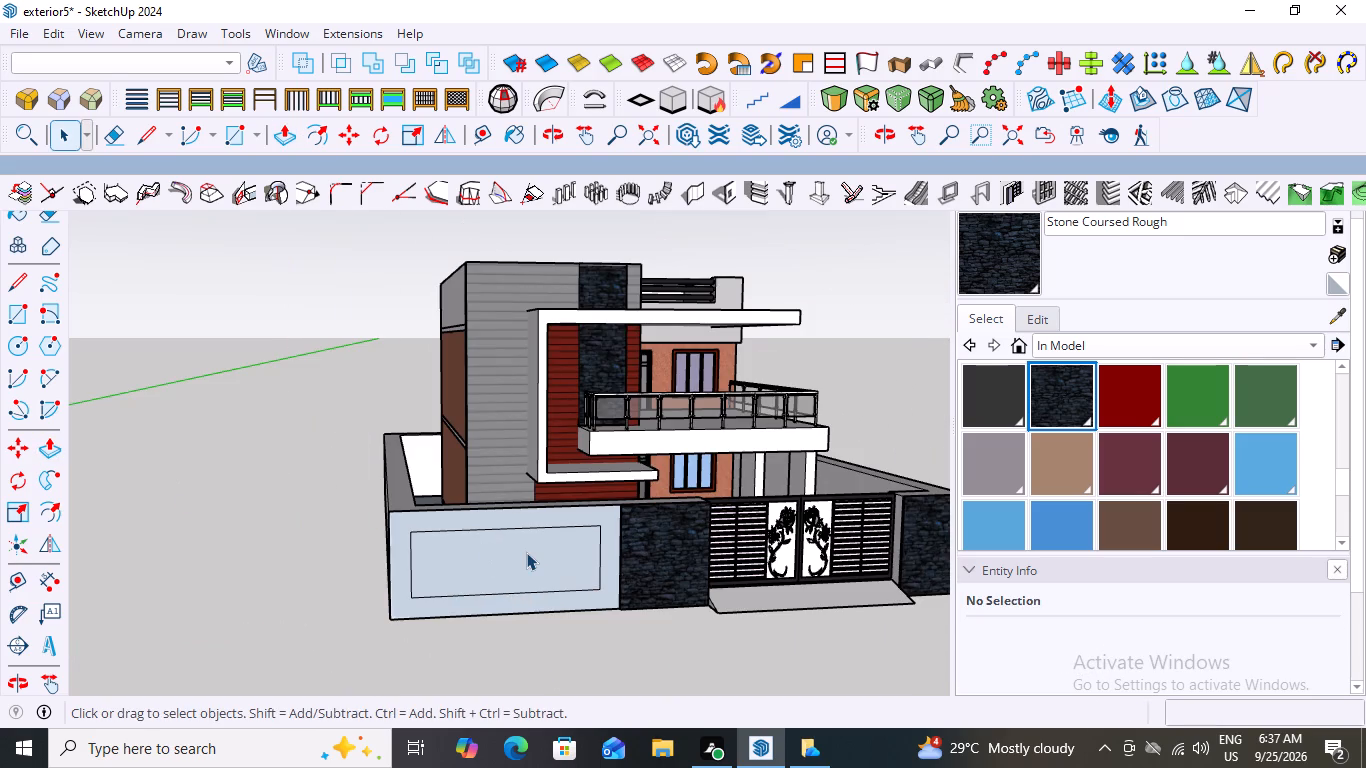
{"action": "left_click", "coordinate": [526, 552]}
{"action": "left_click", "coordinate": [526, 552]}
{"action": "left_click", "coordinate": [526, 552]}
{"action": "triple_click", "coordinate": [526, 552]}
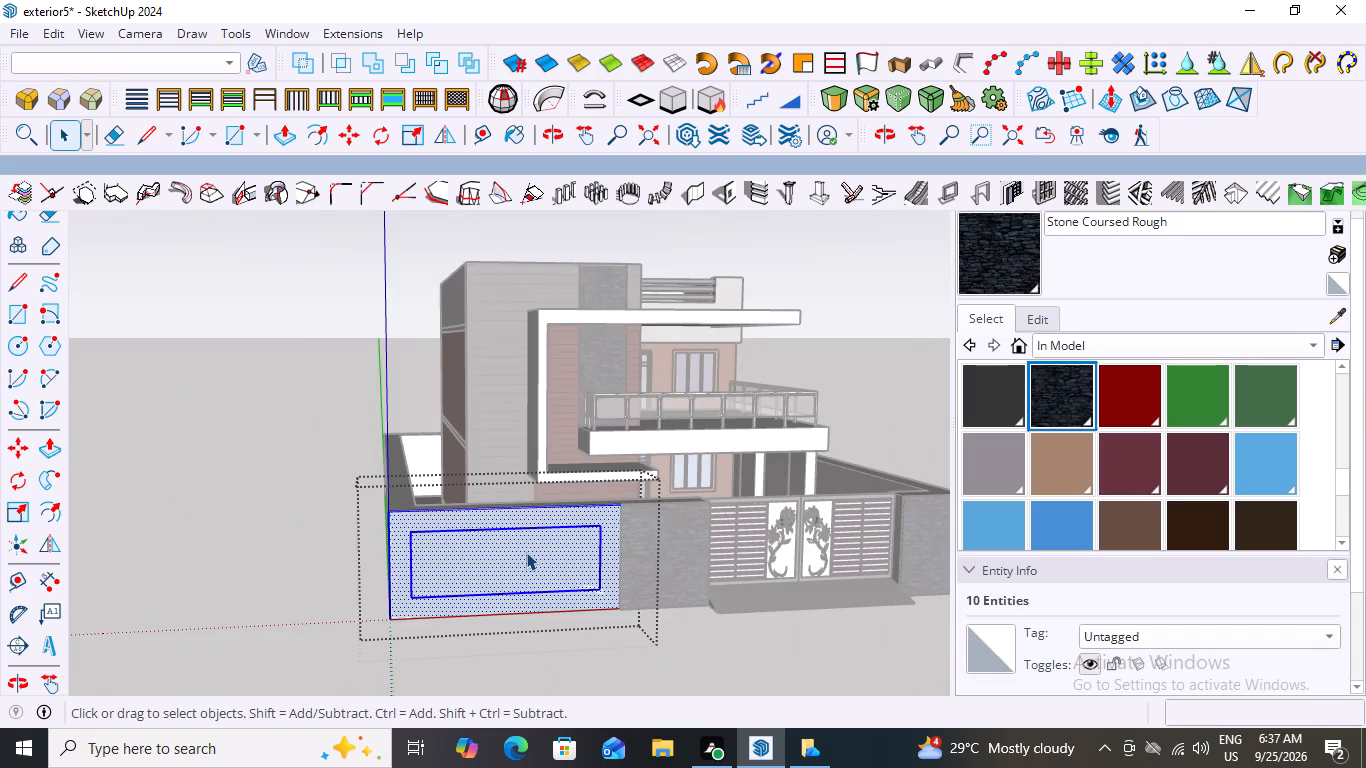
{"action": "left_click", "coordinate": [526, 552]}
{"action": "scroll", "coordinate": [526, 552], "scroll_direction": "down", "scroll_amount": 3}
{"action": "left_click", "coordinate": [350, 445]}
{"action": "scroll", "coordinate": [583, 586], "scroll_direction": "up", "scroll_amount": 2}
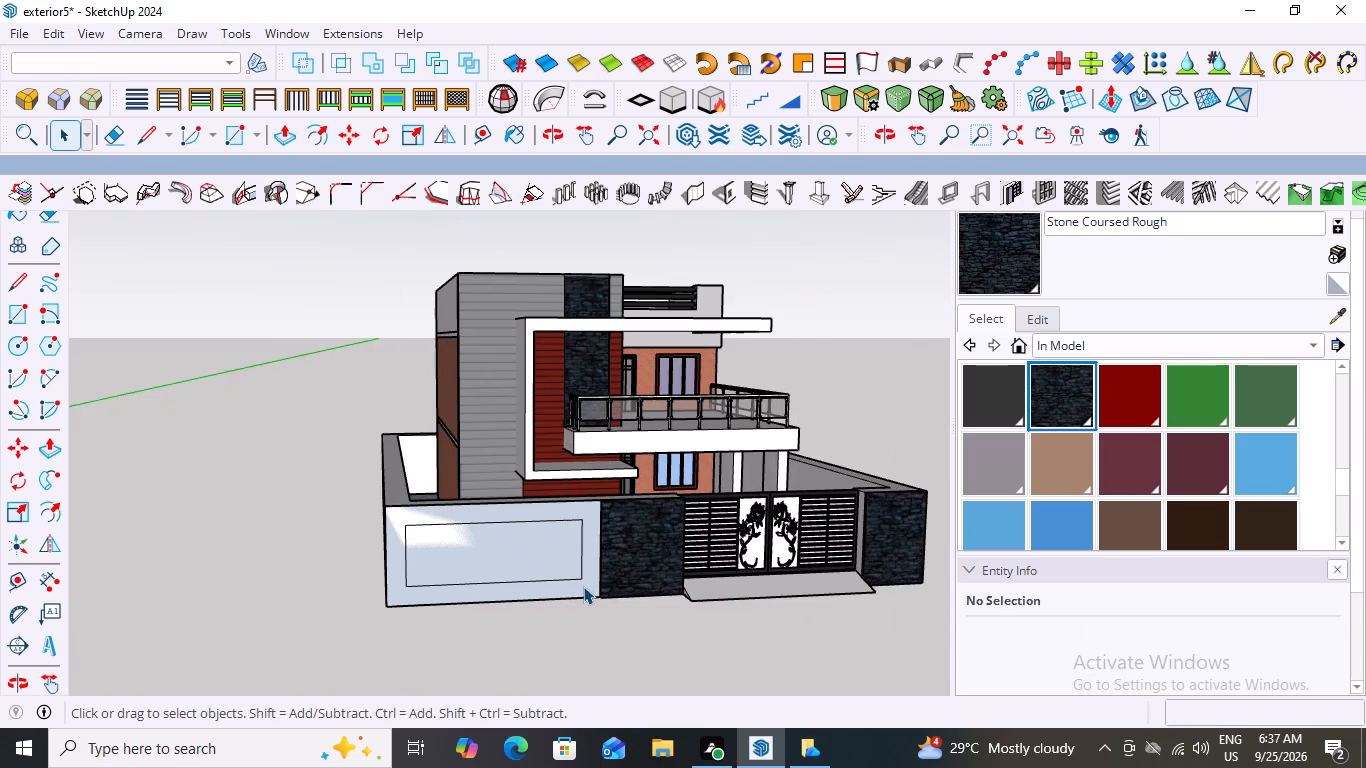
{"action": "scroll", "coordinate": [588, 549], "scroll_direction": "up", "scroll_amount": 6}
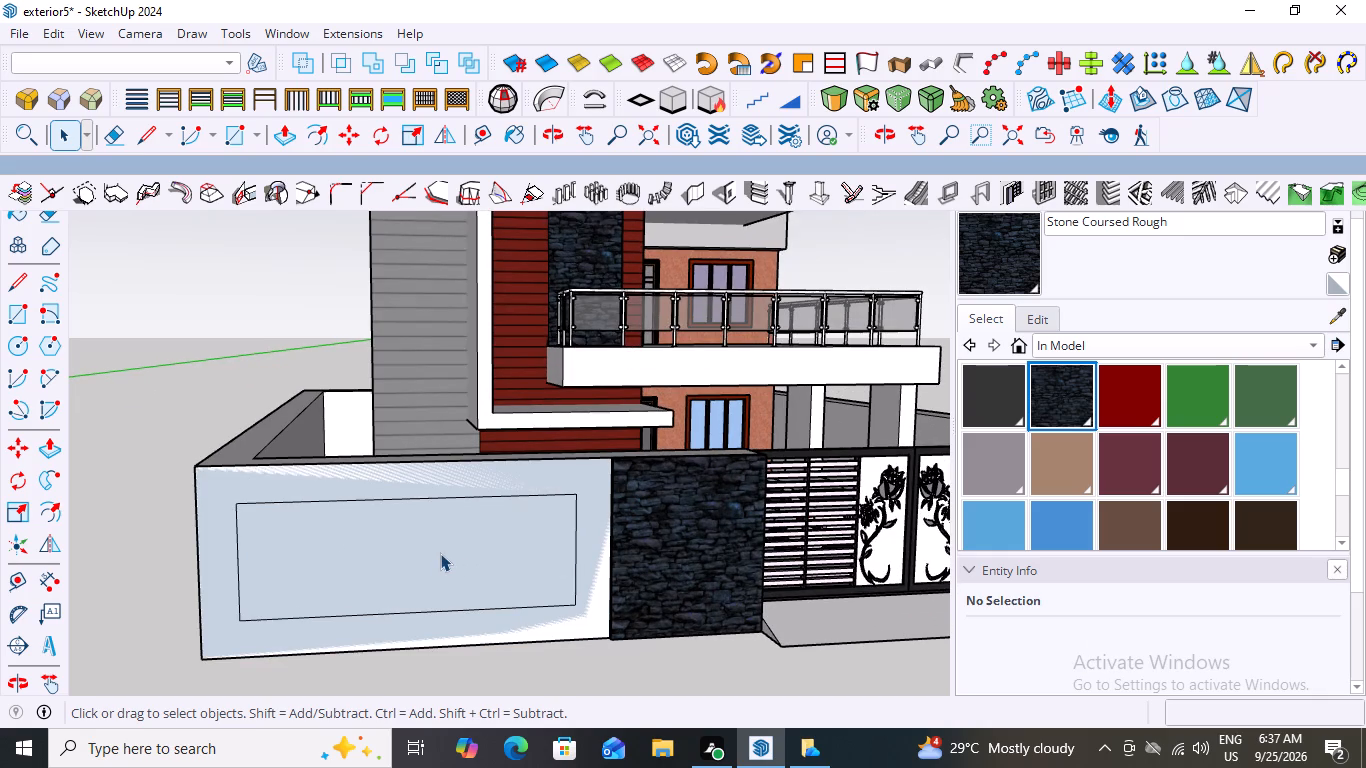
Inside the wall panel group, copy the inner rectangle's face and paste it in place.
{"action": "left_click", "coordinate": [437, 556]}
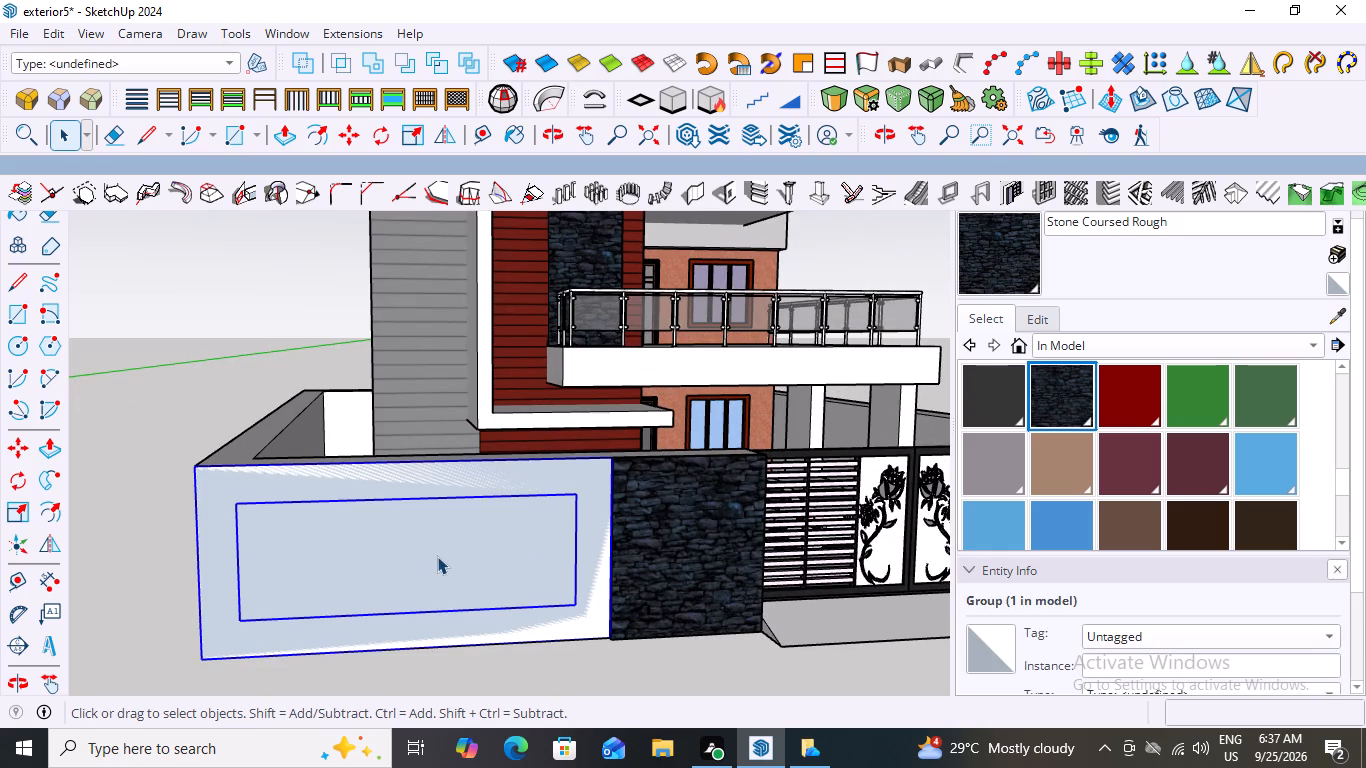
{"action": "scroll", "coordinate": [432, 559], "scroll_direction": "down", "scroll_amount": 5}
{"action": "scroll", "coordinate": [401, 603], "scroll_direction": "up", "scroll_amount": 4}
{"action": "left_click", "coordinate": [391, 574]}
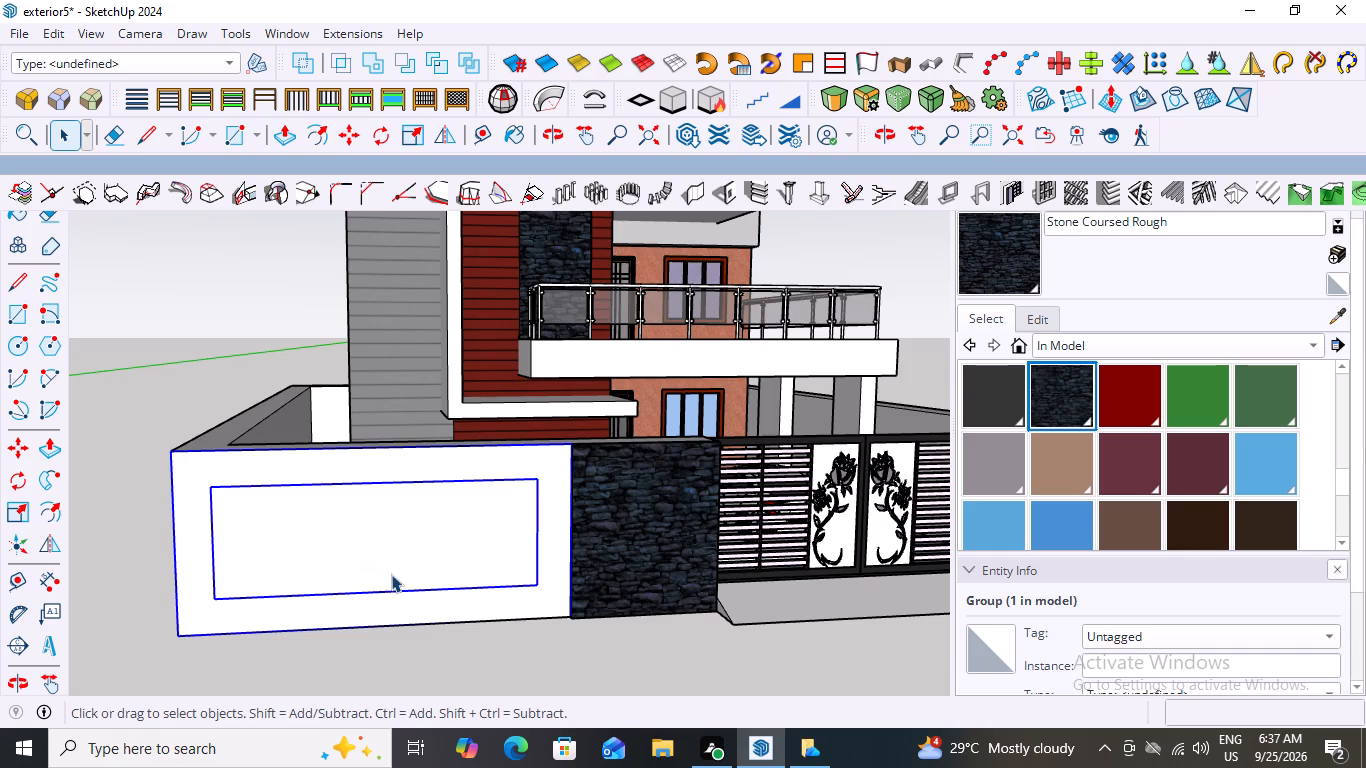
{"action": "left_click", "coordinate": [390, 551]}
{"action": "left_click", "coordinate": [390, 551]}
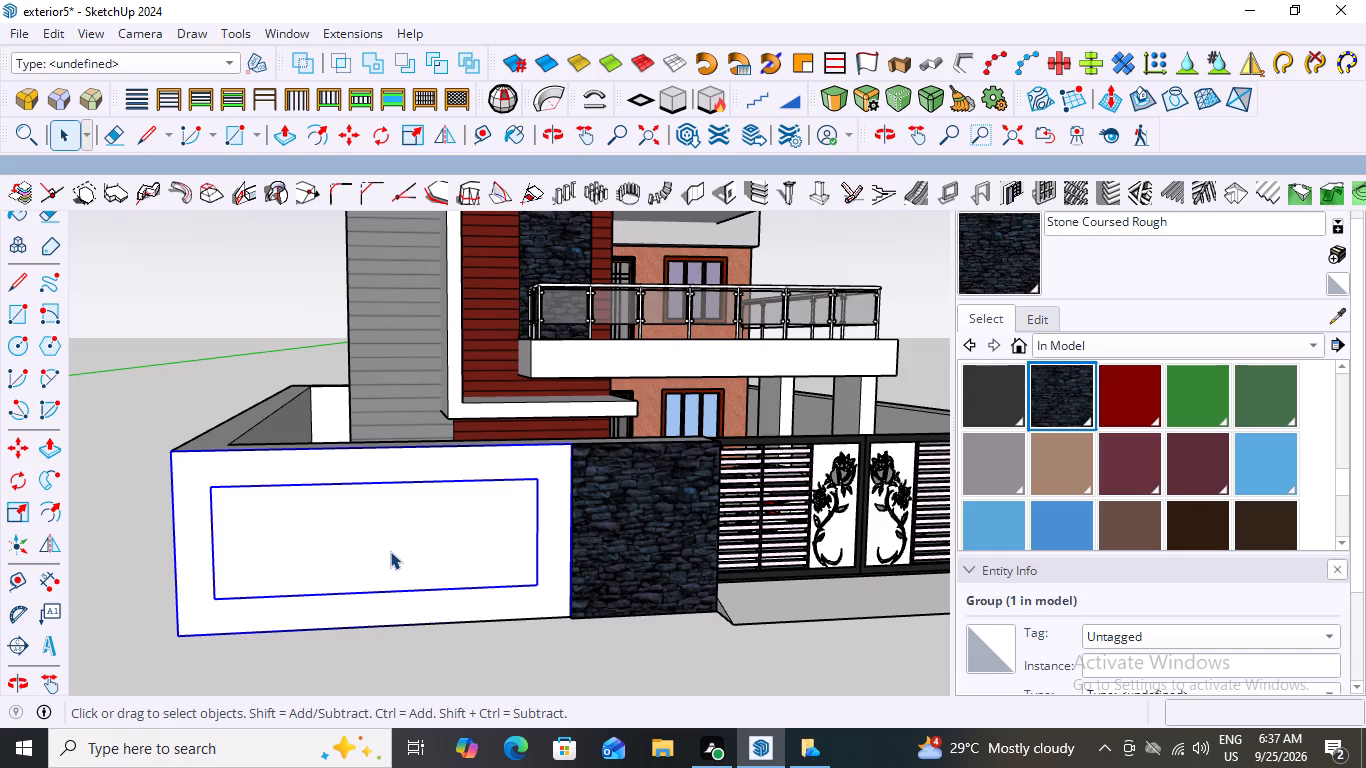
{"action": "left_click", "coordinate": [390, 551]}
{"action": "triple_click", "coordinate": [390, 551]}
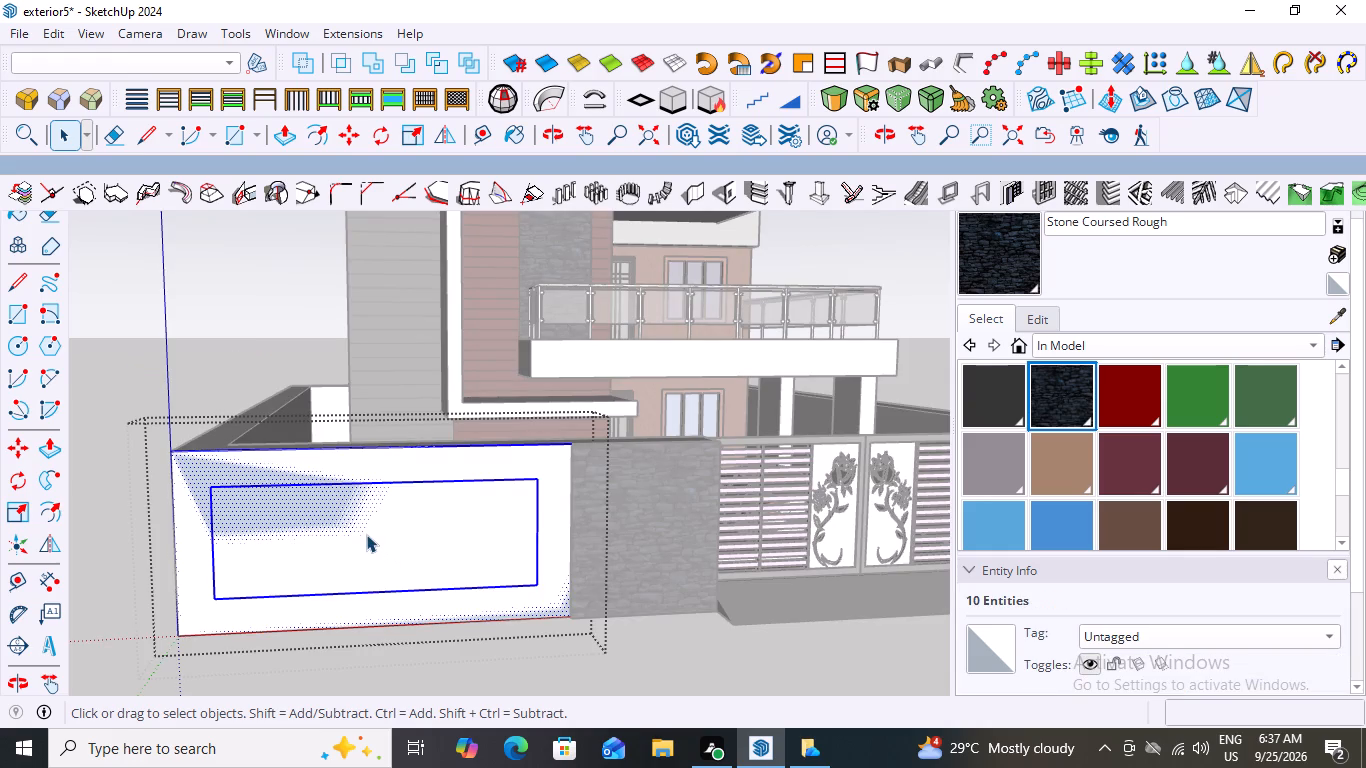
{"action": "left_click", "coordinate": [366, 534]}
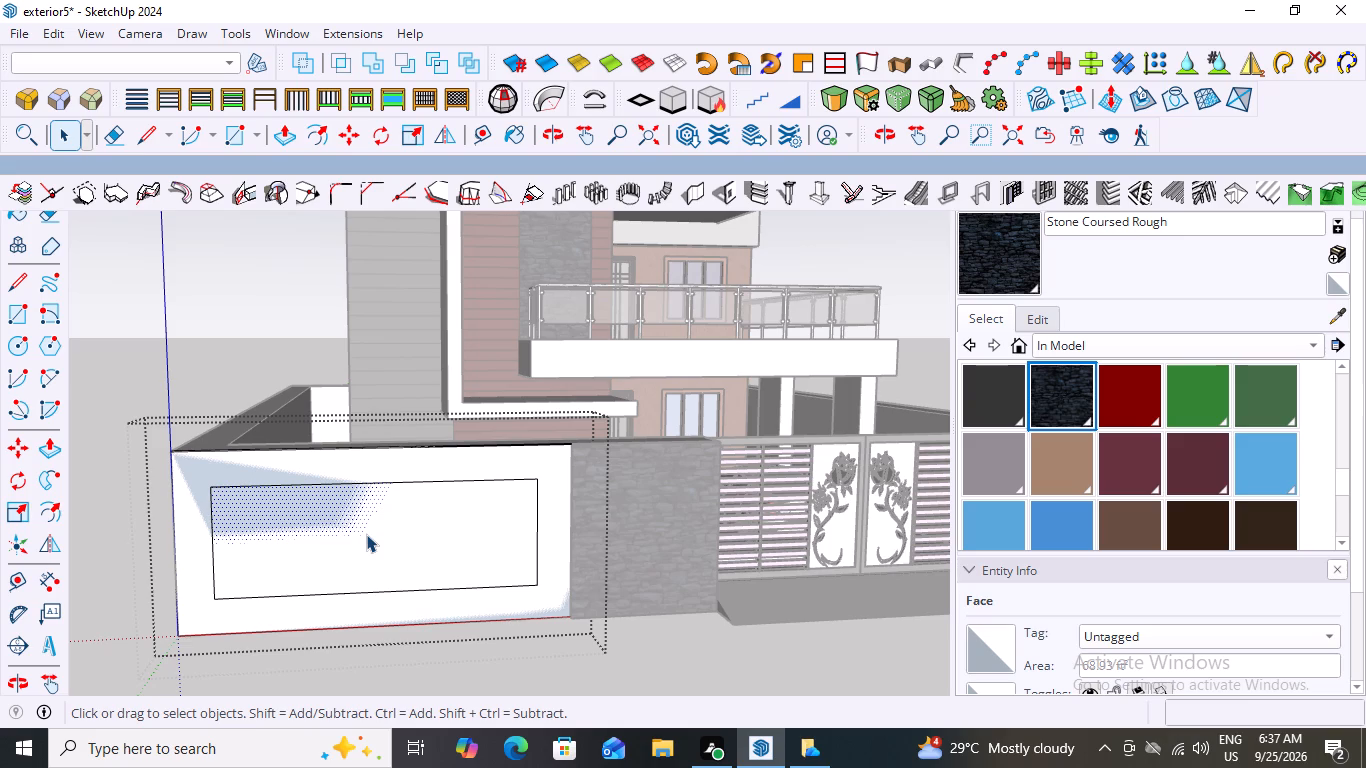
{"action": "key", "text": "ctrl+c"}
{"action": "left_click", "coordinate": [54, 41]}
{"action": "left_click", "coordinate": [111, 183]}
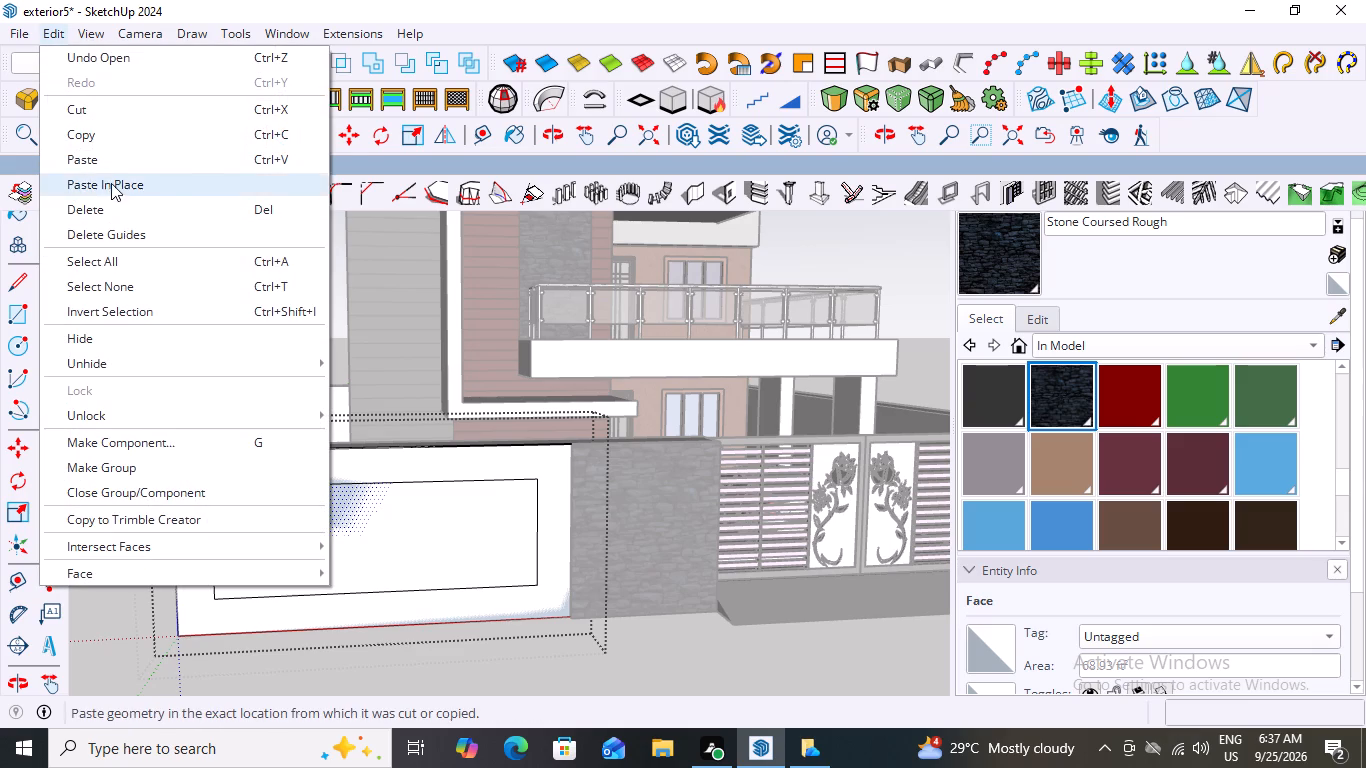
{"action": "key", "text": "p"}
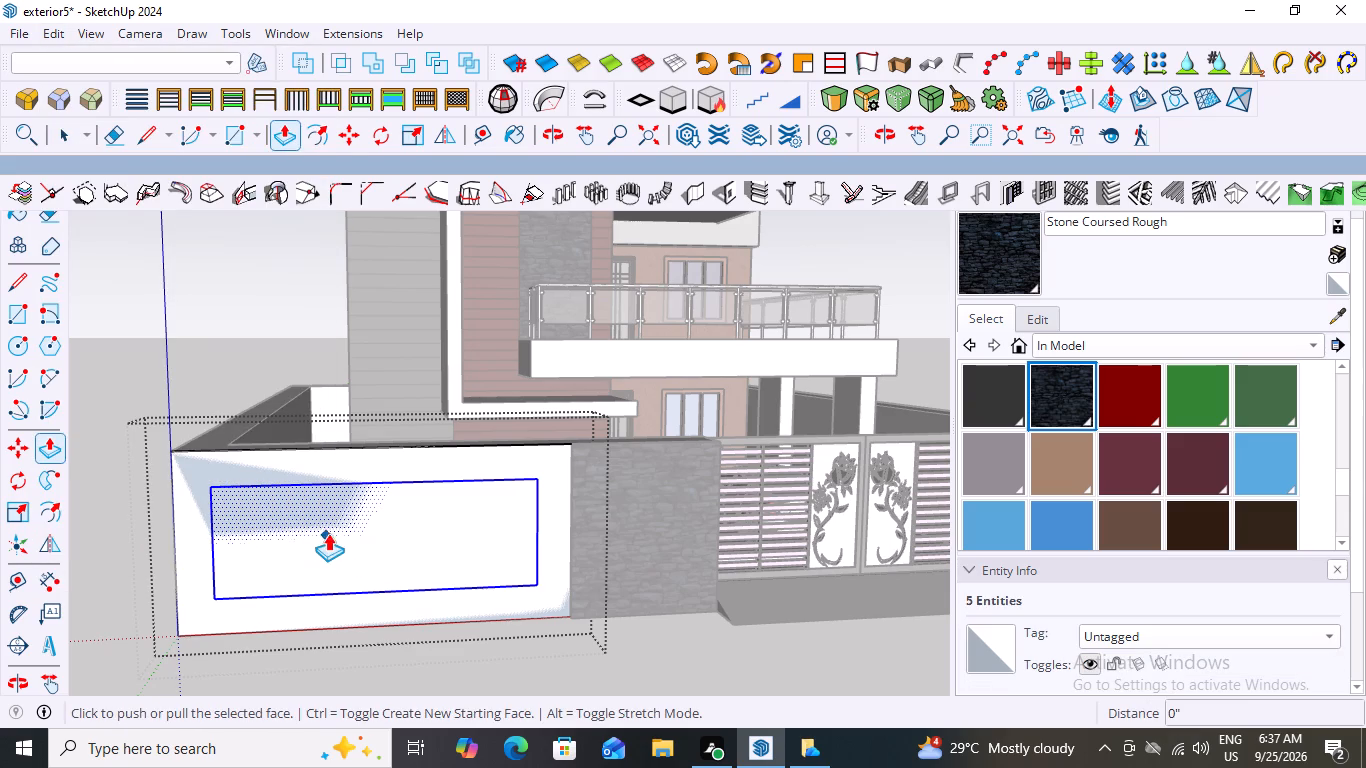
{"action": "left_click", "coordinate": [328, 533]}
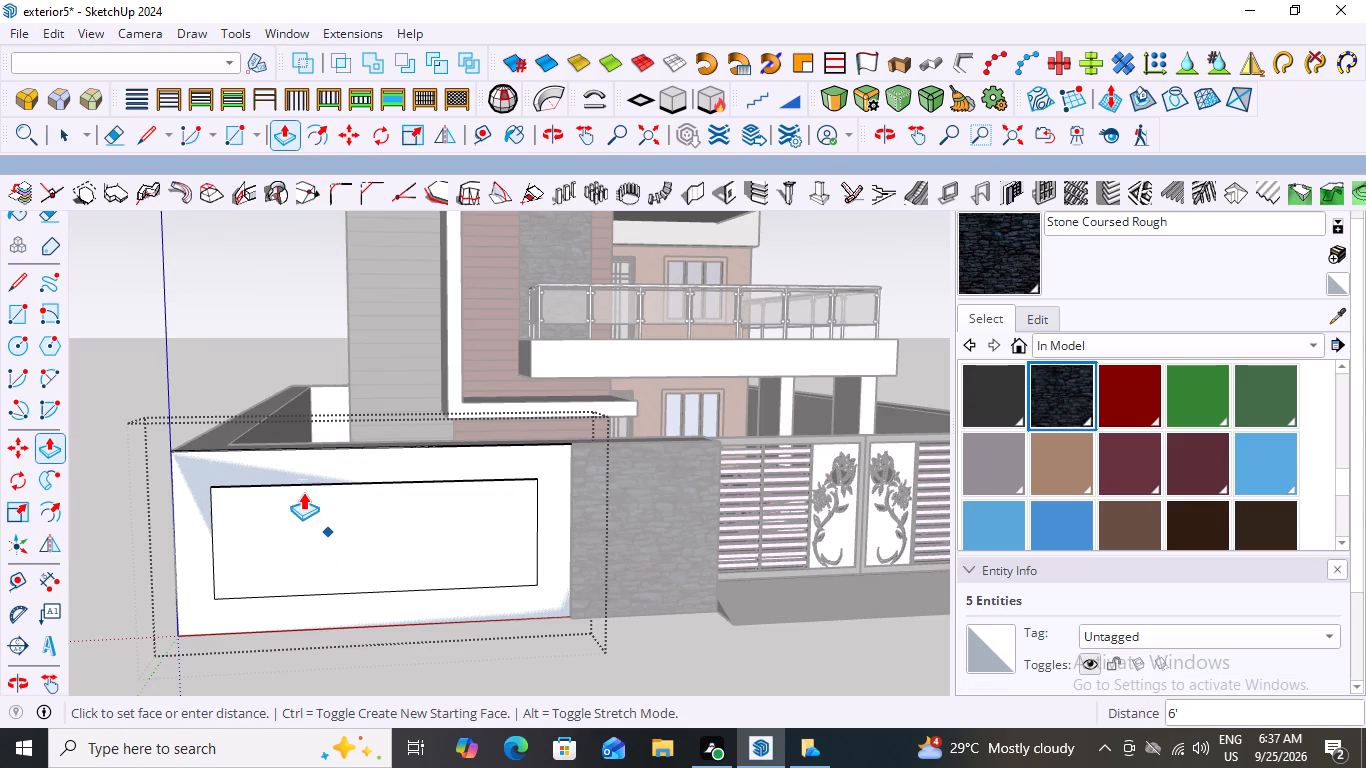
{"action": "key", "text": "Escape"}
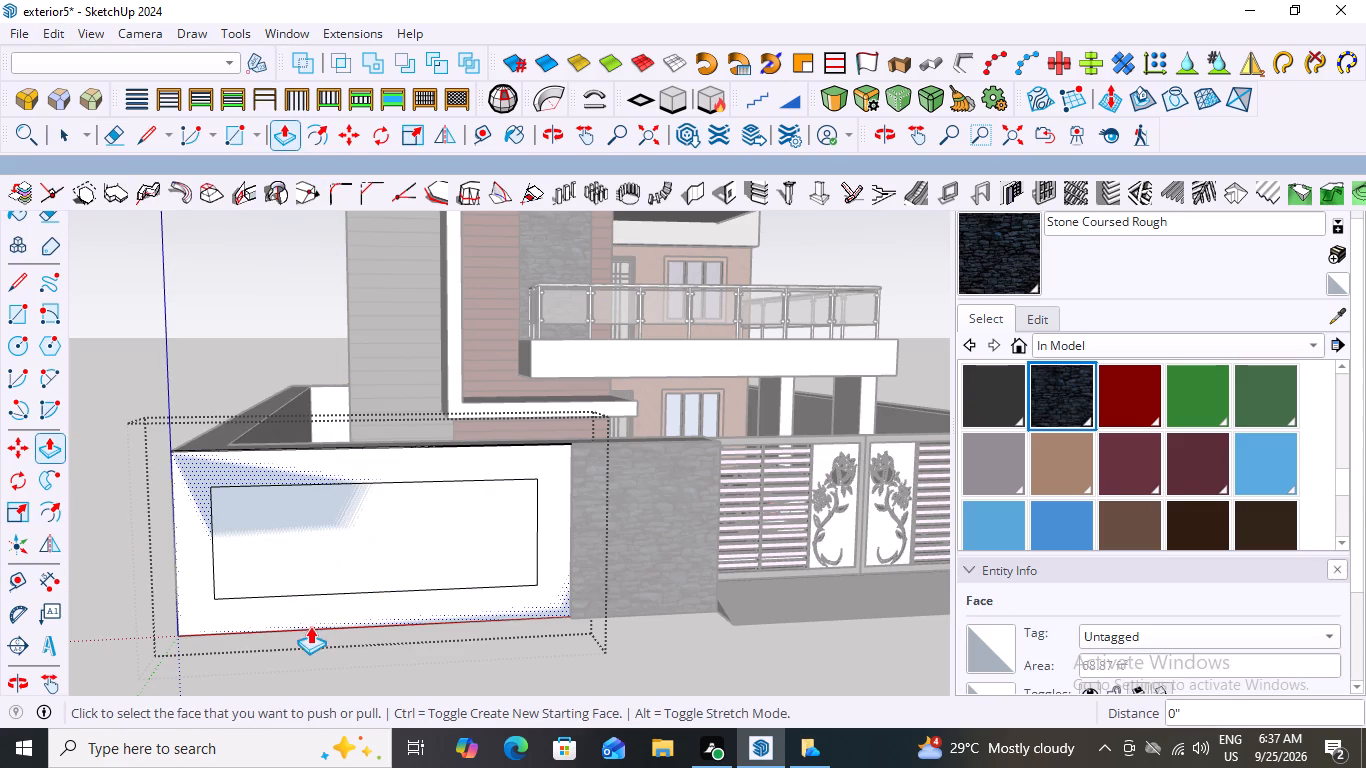
Cut the inner rectangle's face out of the wall panel group, leaving only the surrounding border.
{"action": "key", "text": "space"}
{"action": "left_click", "coordinate": [283, 544]}
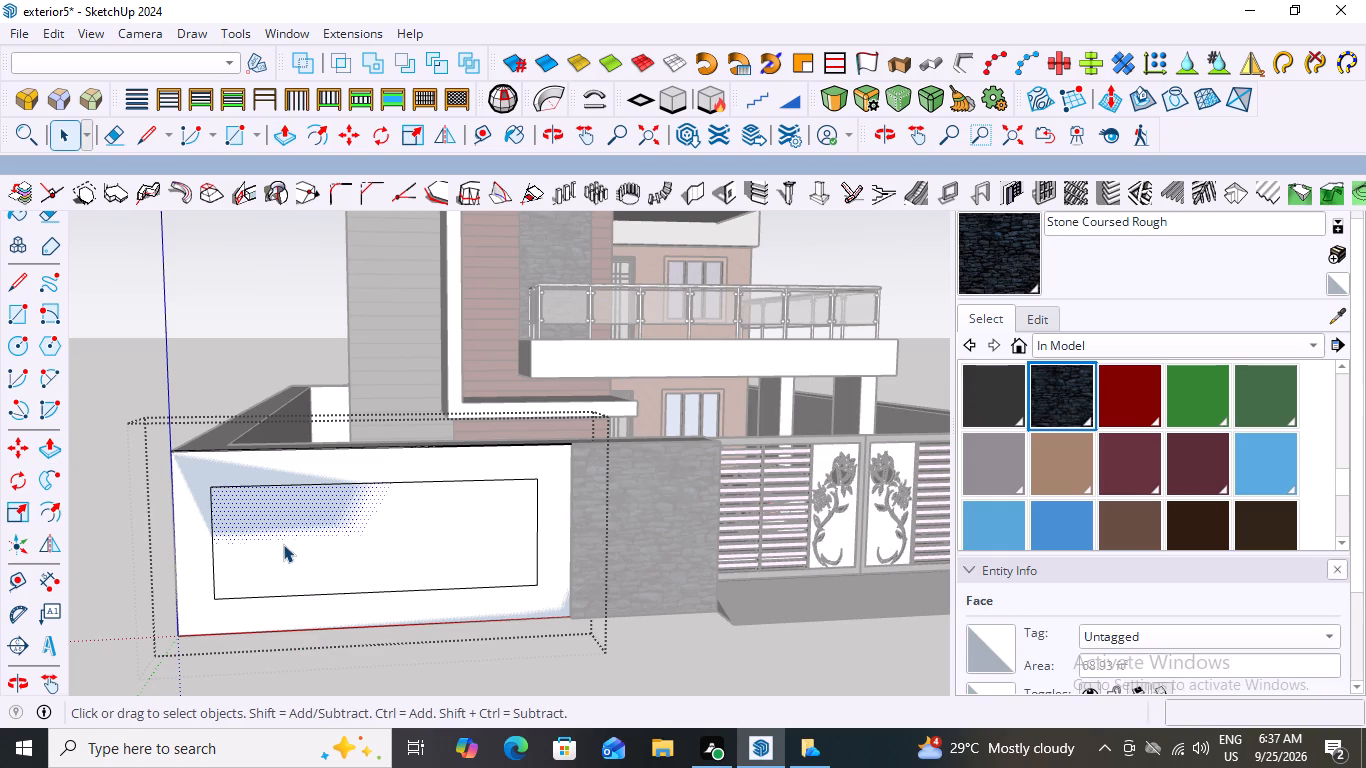
{"action": "key", "text": "ctrl+x"}
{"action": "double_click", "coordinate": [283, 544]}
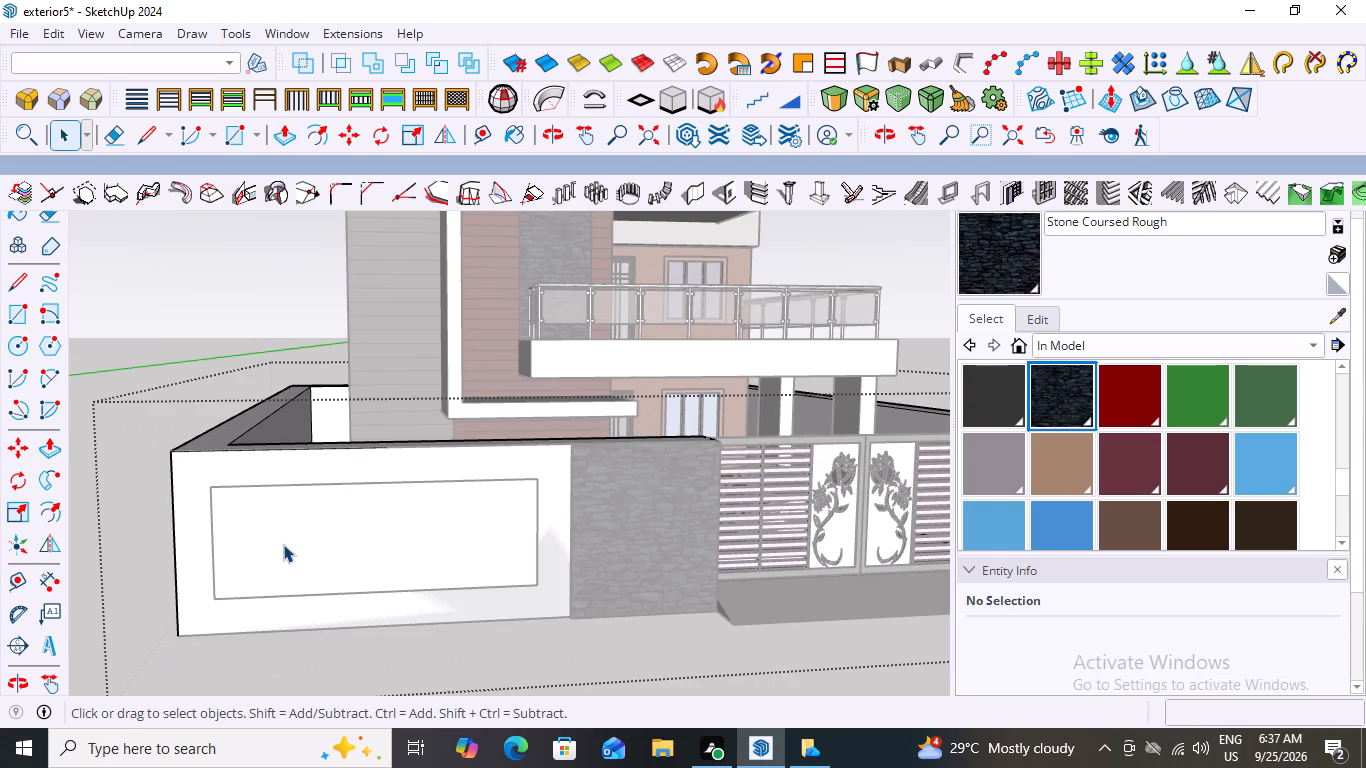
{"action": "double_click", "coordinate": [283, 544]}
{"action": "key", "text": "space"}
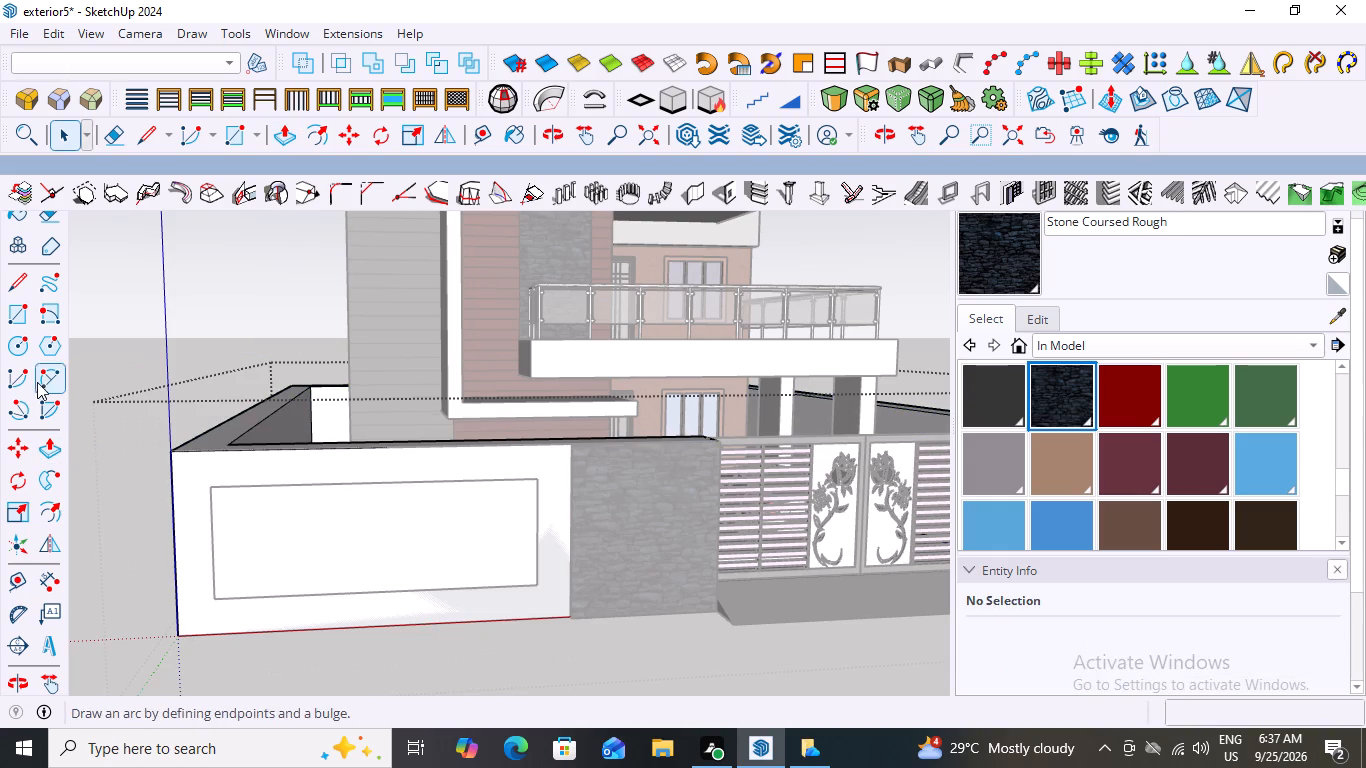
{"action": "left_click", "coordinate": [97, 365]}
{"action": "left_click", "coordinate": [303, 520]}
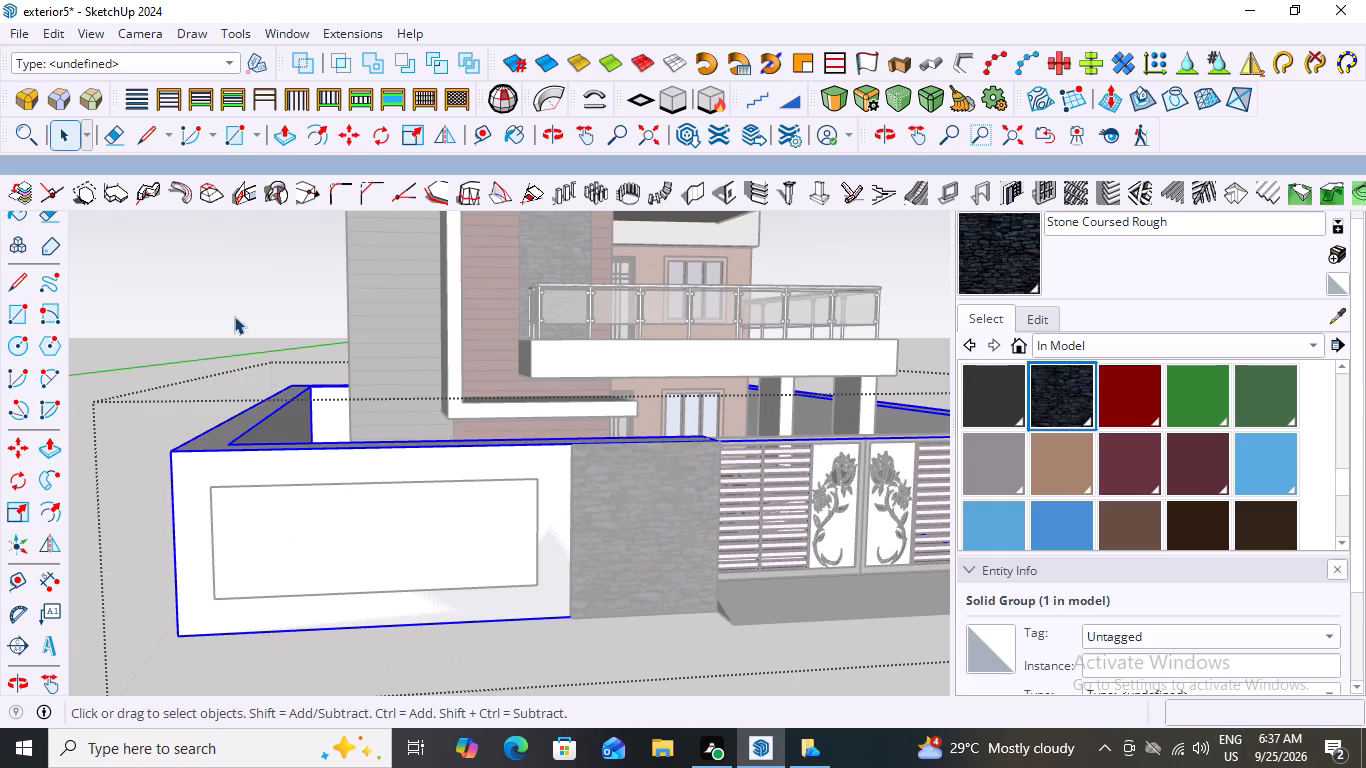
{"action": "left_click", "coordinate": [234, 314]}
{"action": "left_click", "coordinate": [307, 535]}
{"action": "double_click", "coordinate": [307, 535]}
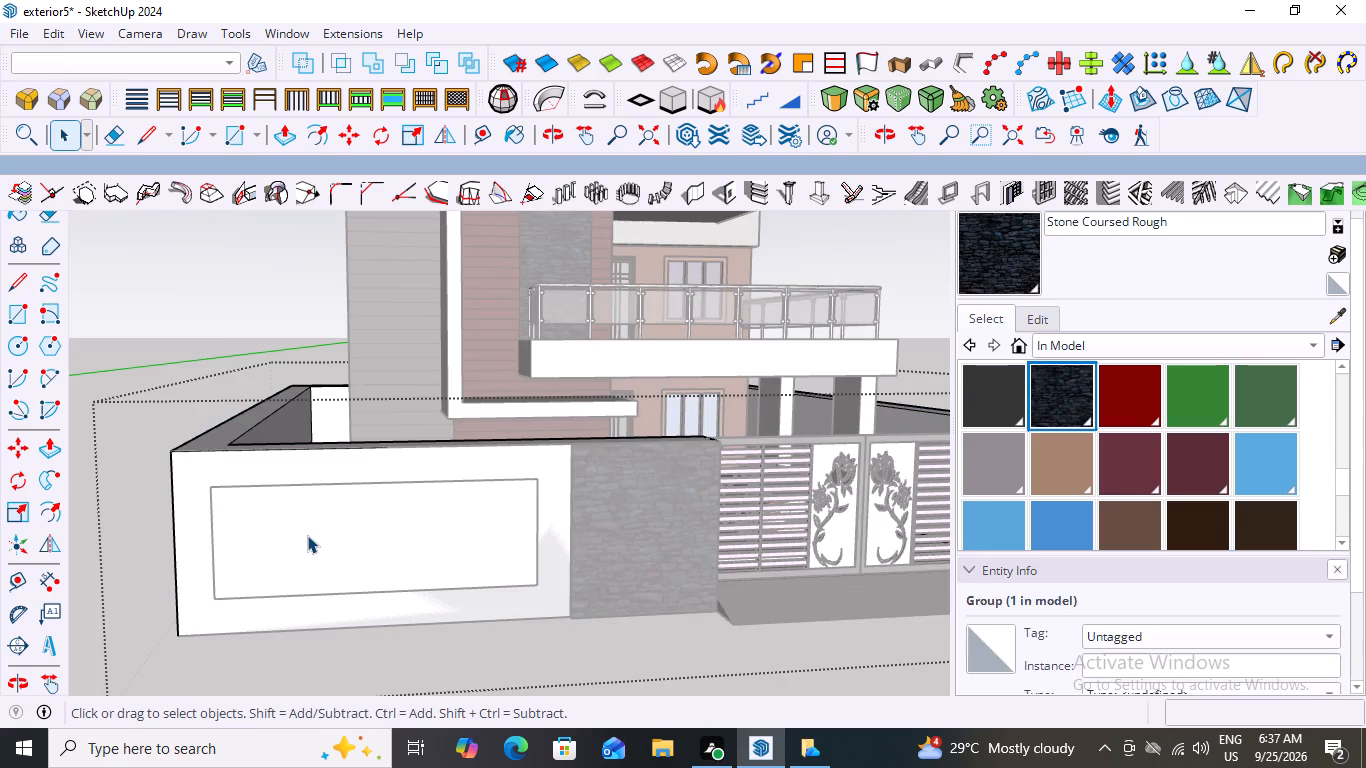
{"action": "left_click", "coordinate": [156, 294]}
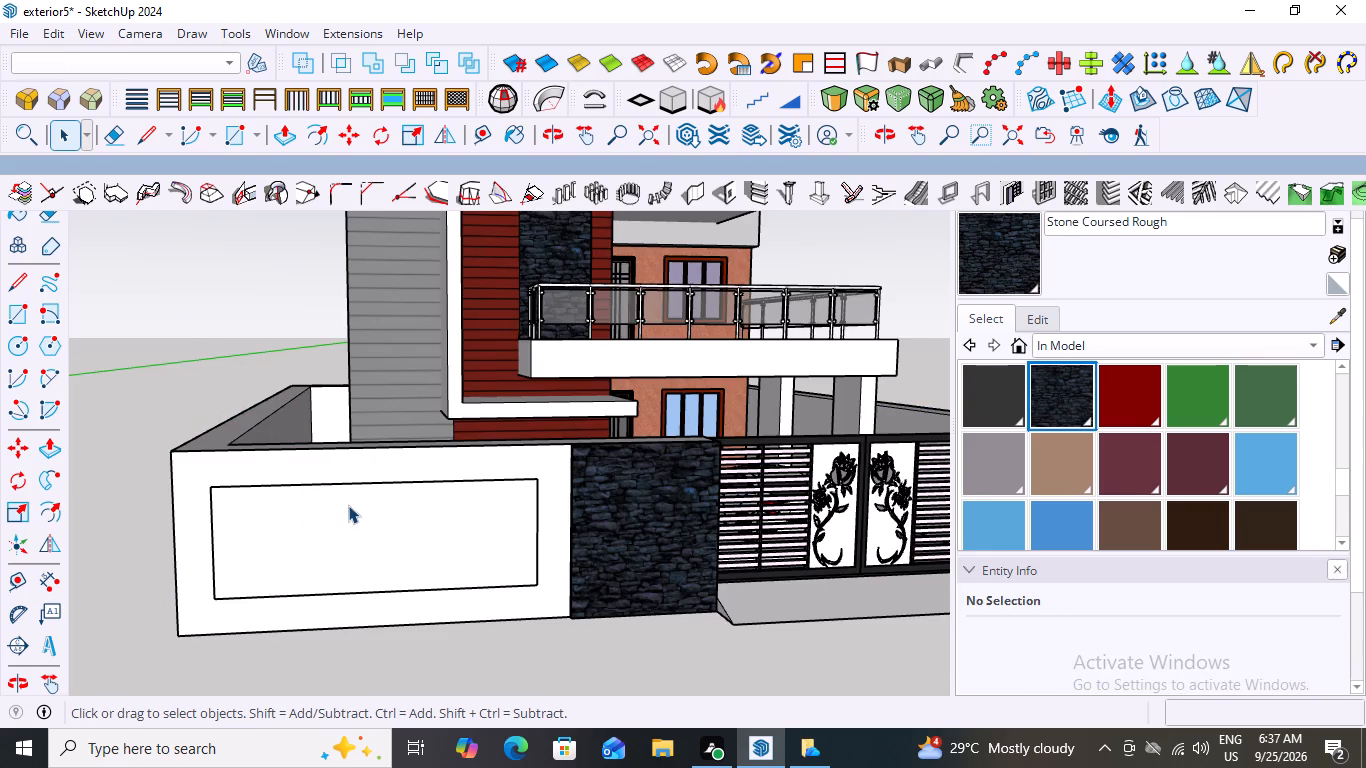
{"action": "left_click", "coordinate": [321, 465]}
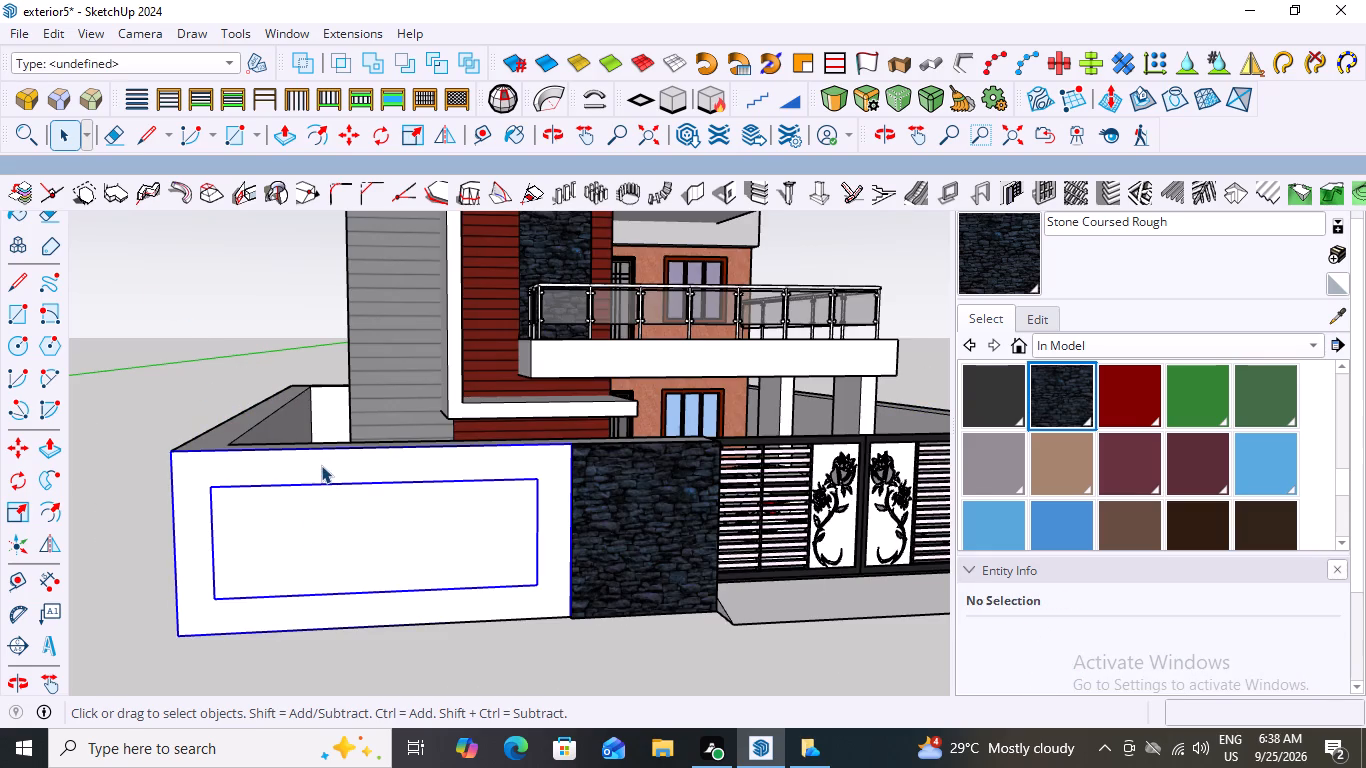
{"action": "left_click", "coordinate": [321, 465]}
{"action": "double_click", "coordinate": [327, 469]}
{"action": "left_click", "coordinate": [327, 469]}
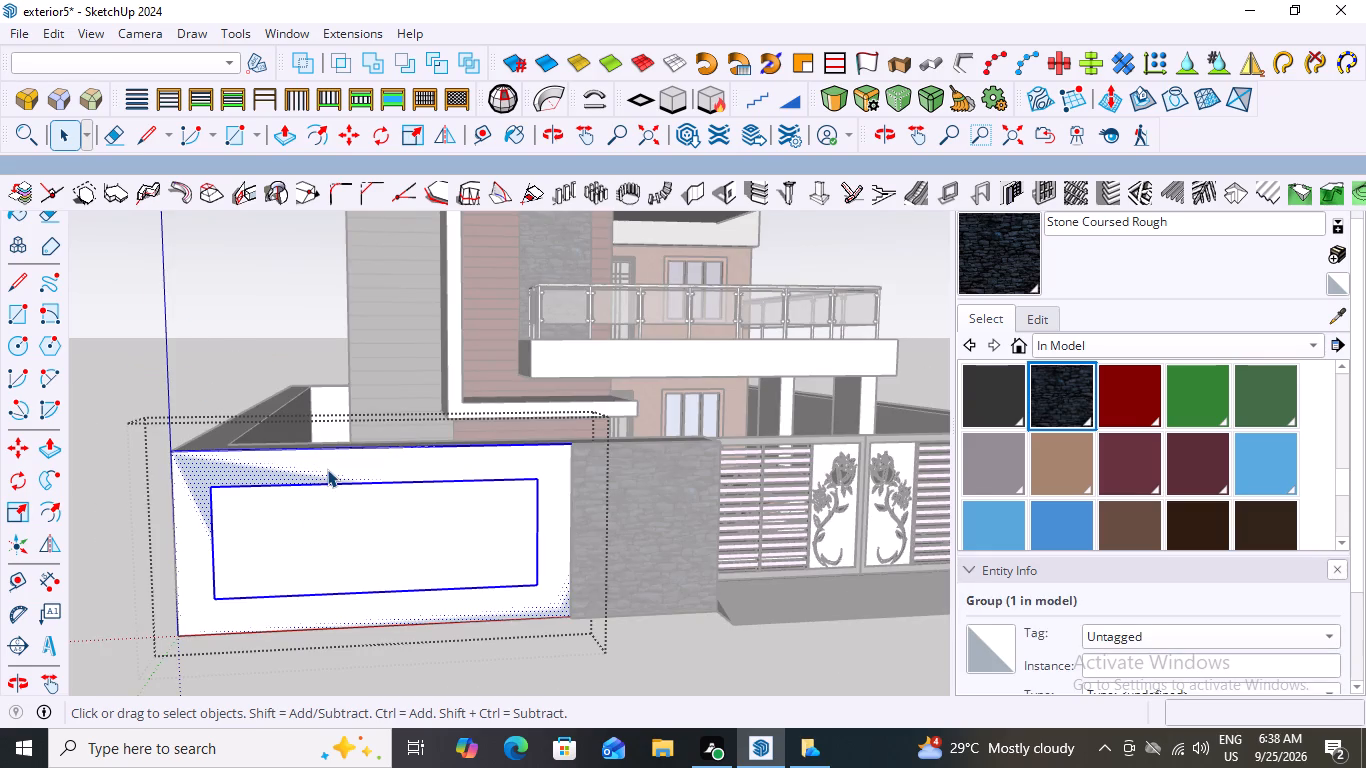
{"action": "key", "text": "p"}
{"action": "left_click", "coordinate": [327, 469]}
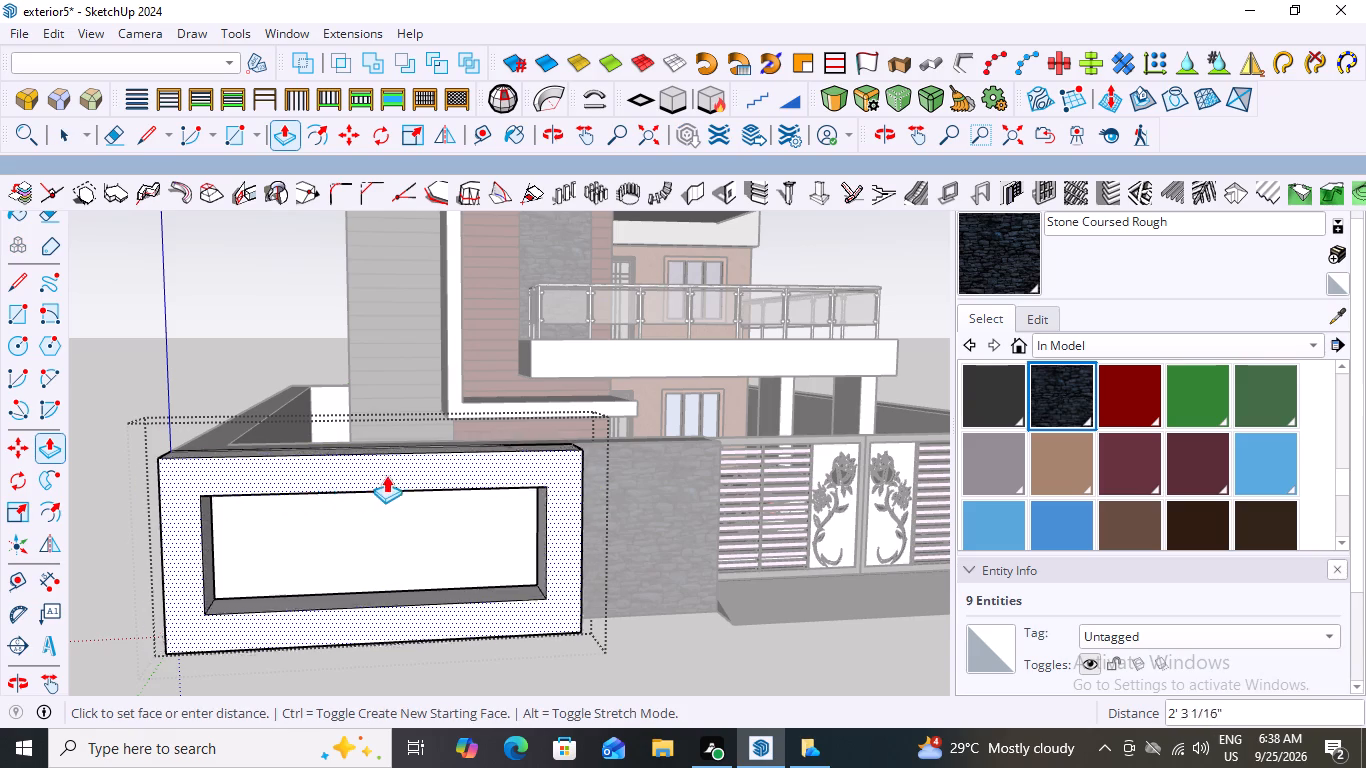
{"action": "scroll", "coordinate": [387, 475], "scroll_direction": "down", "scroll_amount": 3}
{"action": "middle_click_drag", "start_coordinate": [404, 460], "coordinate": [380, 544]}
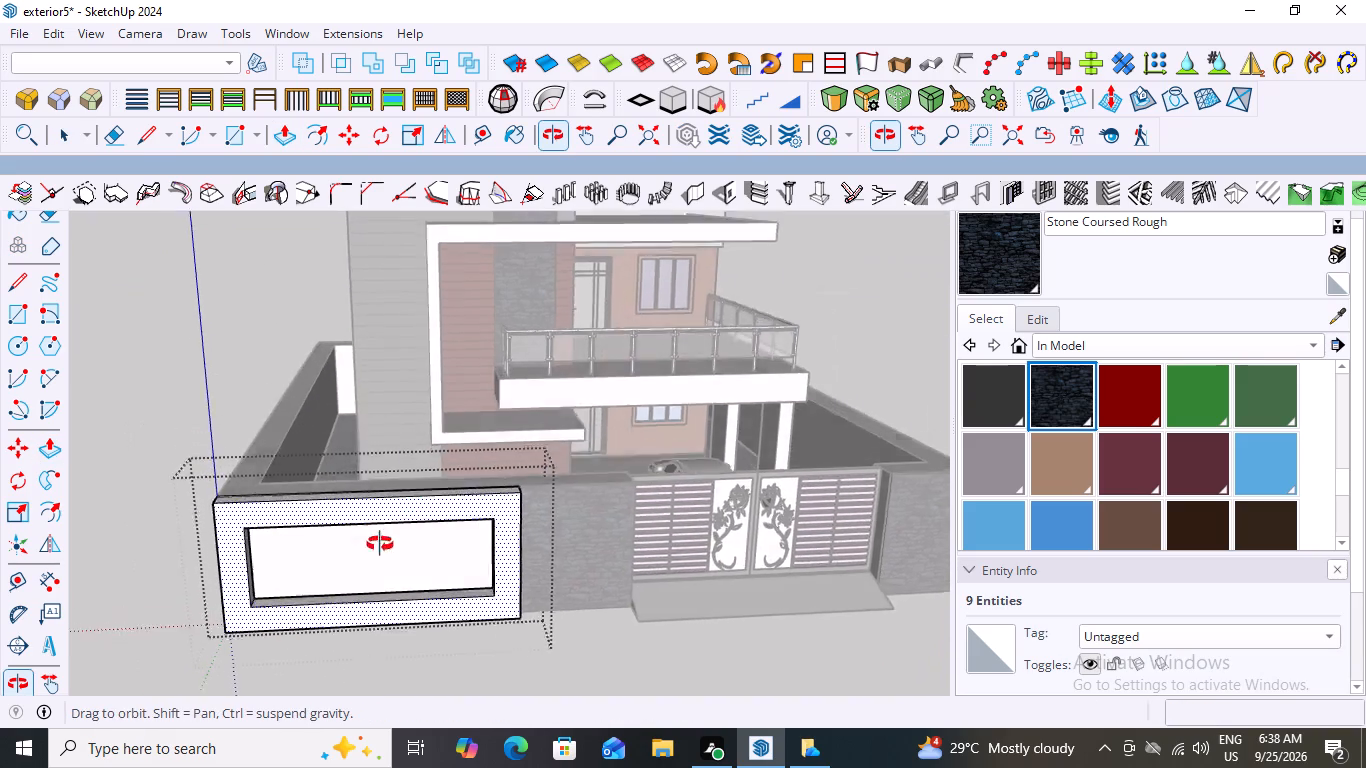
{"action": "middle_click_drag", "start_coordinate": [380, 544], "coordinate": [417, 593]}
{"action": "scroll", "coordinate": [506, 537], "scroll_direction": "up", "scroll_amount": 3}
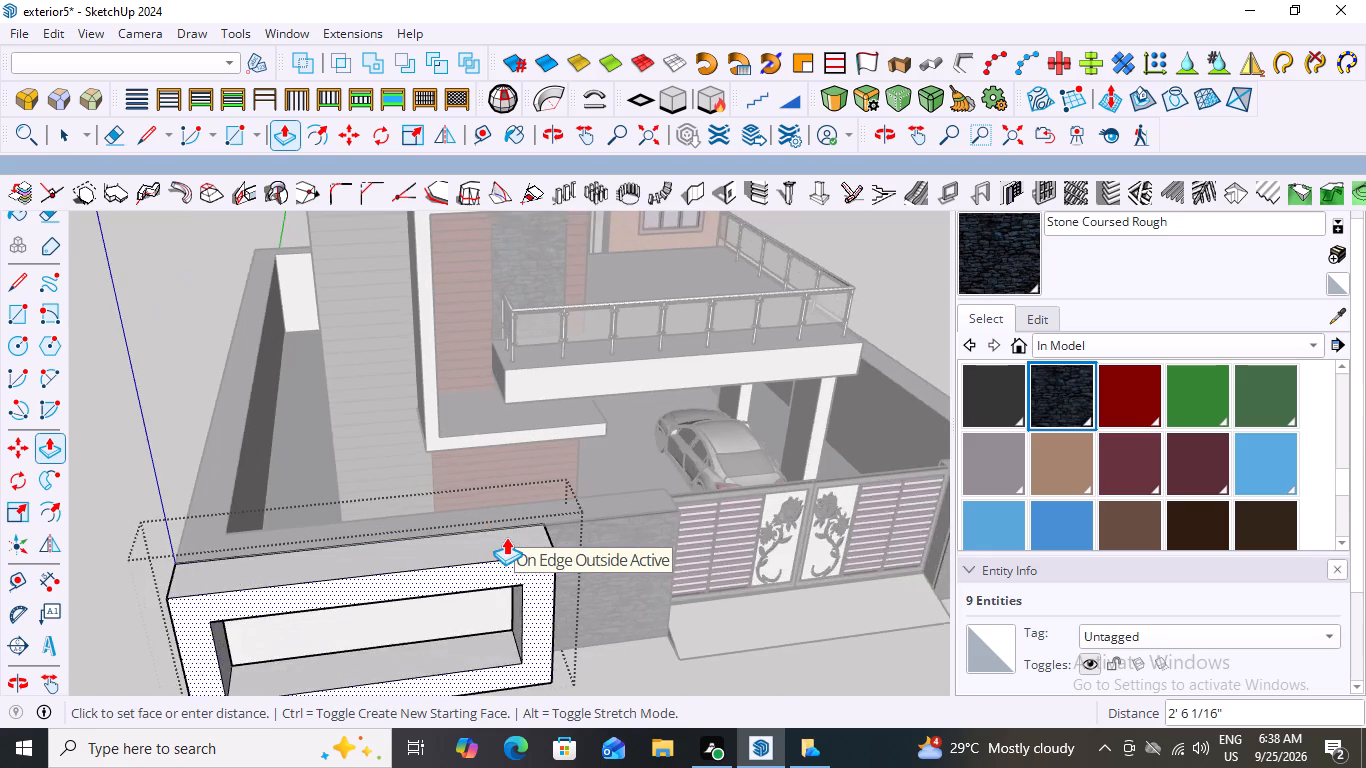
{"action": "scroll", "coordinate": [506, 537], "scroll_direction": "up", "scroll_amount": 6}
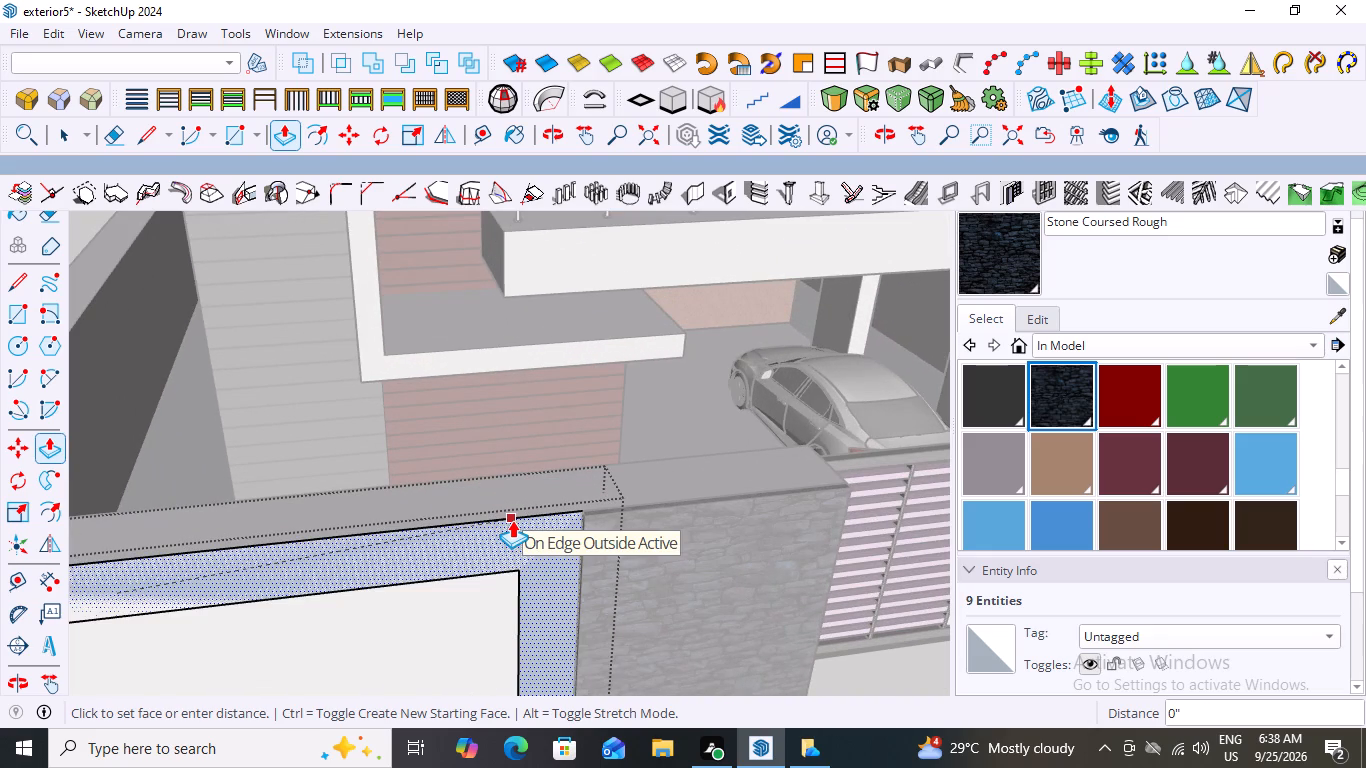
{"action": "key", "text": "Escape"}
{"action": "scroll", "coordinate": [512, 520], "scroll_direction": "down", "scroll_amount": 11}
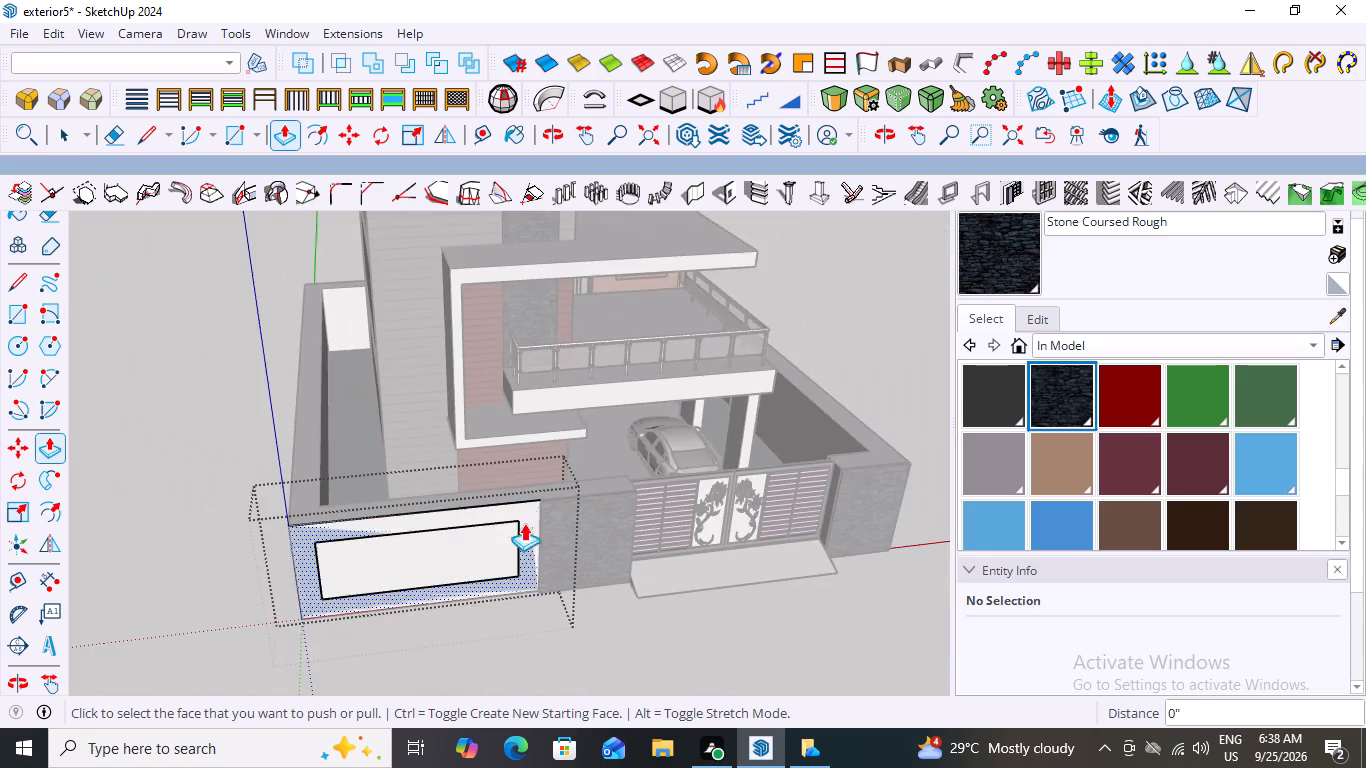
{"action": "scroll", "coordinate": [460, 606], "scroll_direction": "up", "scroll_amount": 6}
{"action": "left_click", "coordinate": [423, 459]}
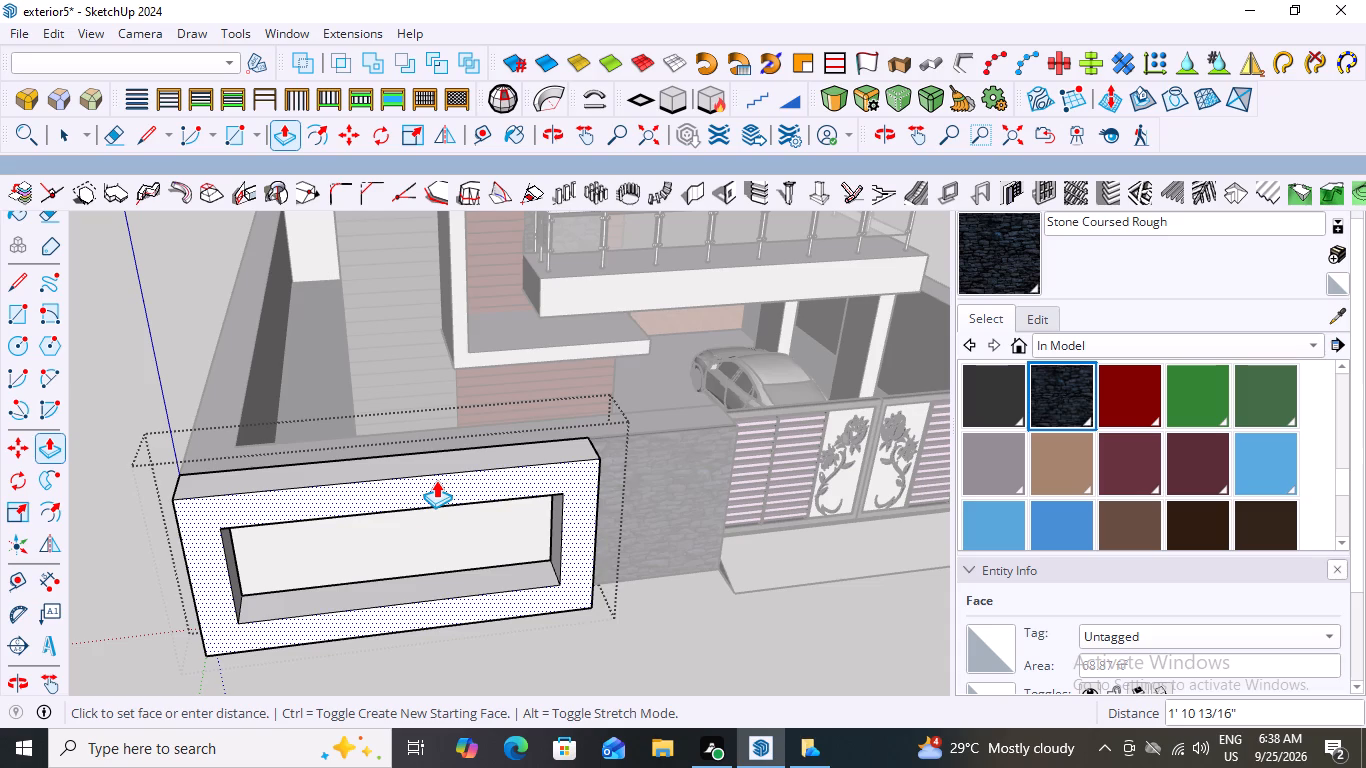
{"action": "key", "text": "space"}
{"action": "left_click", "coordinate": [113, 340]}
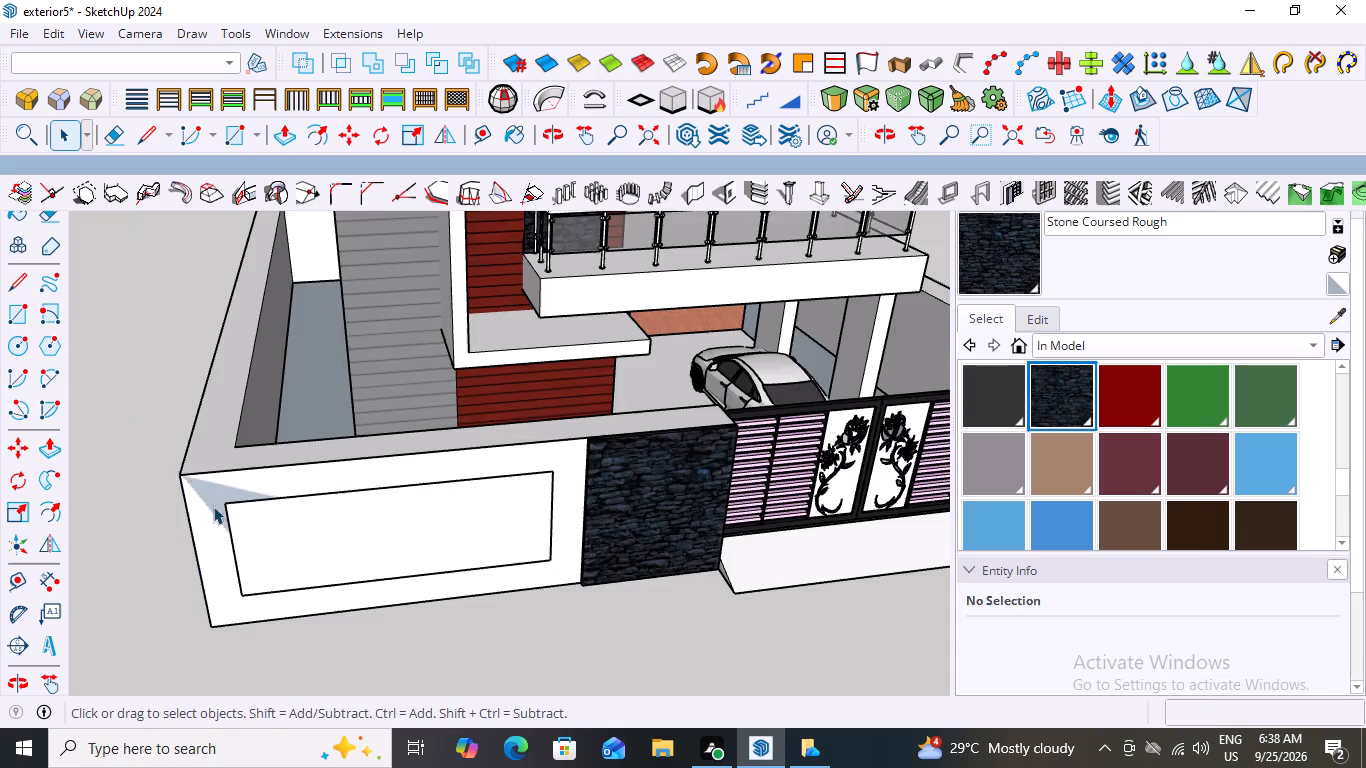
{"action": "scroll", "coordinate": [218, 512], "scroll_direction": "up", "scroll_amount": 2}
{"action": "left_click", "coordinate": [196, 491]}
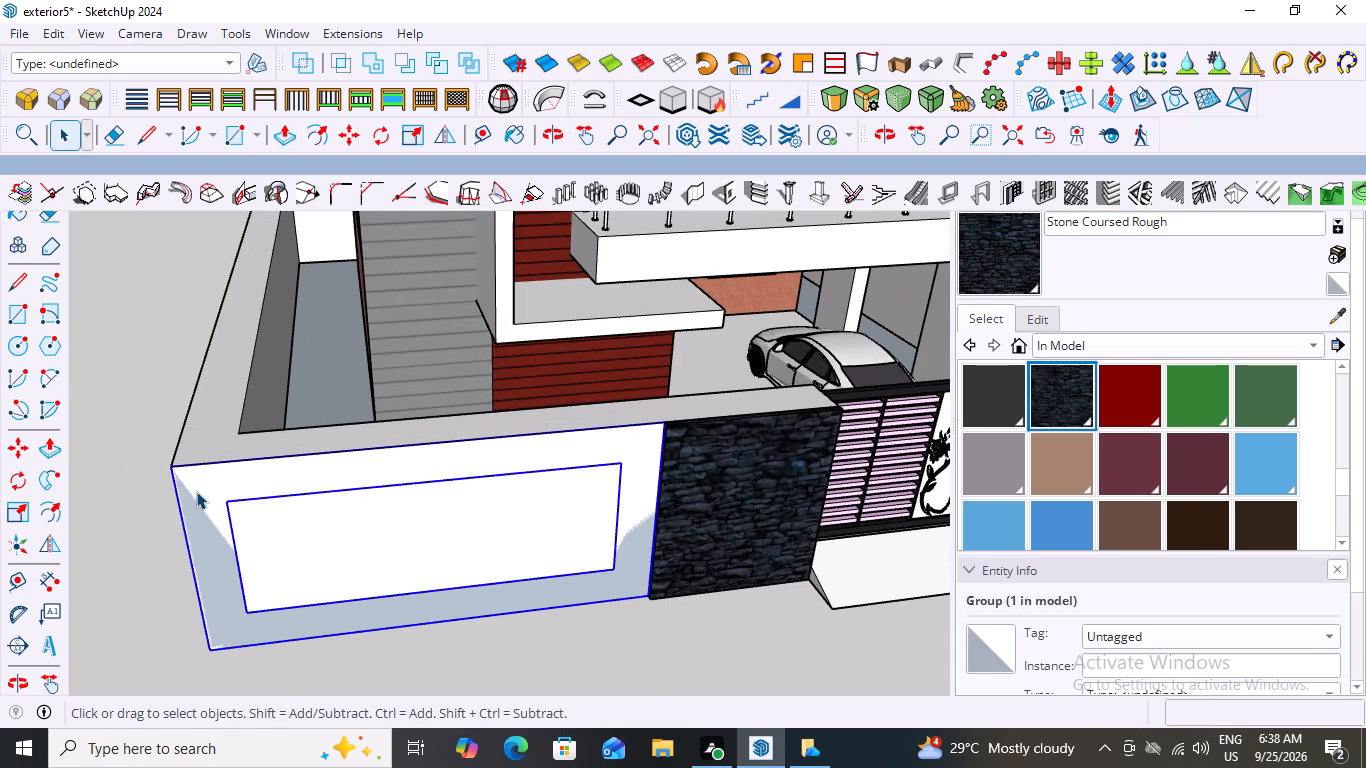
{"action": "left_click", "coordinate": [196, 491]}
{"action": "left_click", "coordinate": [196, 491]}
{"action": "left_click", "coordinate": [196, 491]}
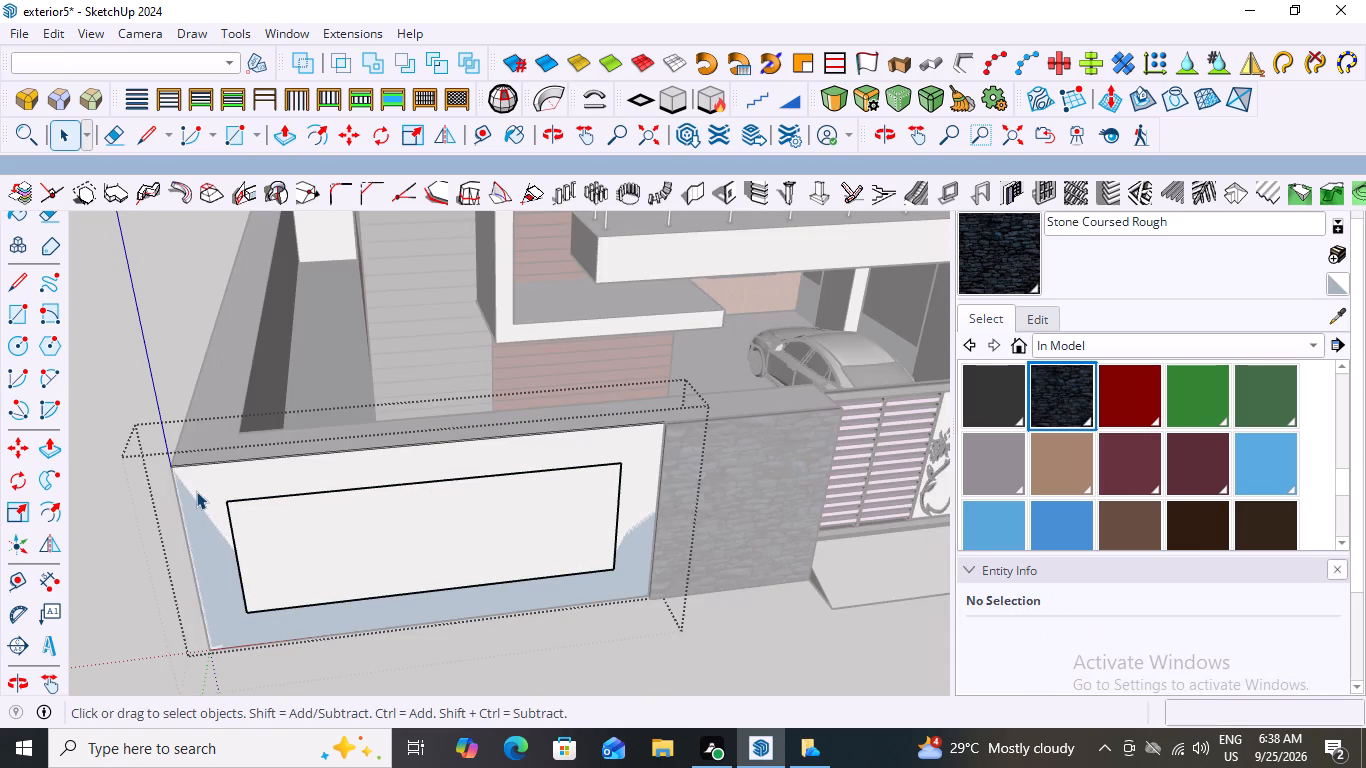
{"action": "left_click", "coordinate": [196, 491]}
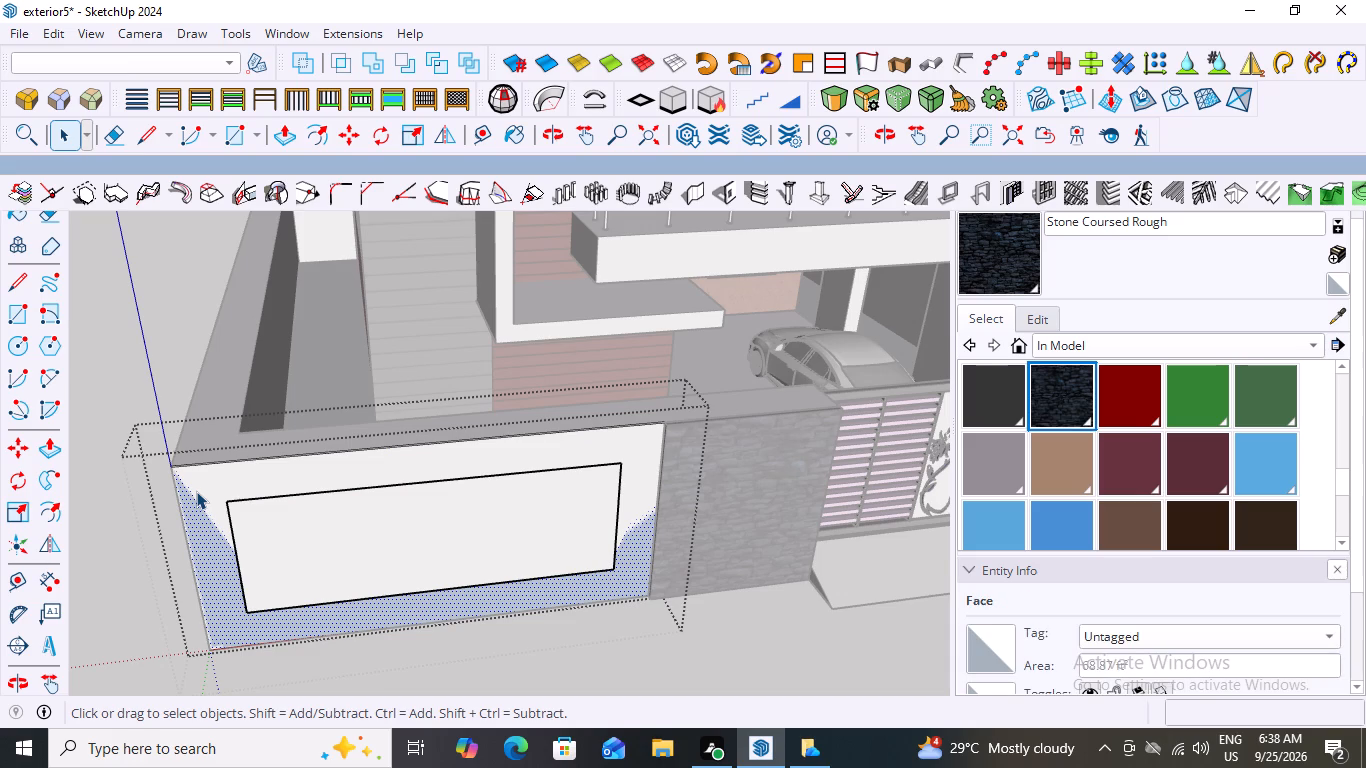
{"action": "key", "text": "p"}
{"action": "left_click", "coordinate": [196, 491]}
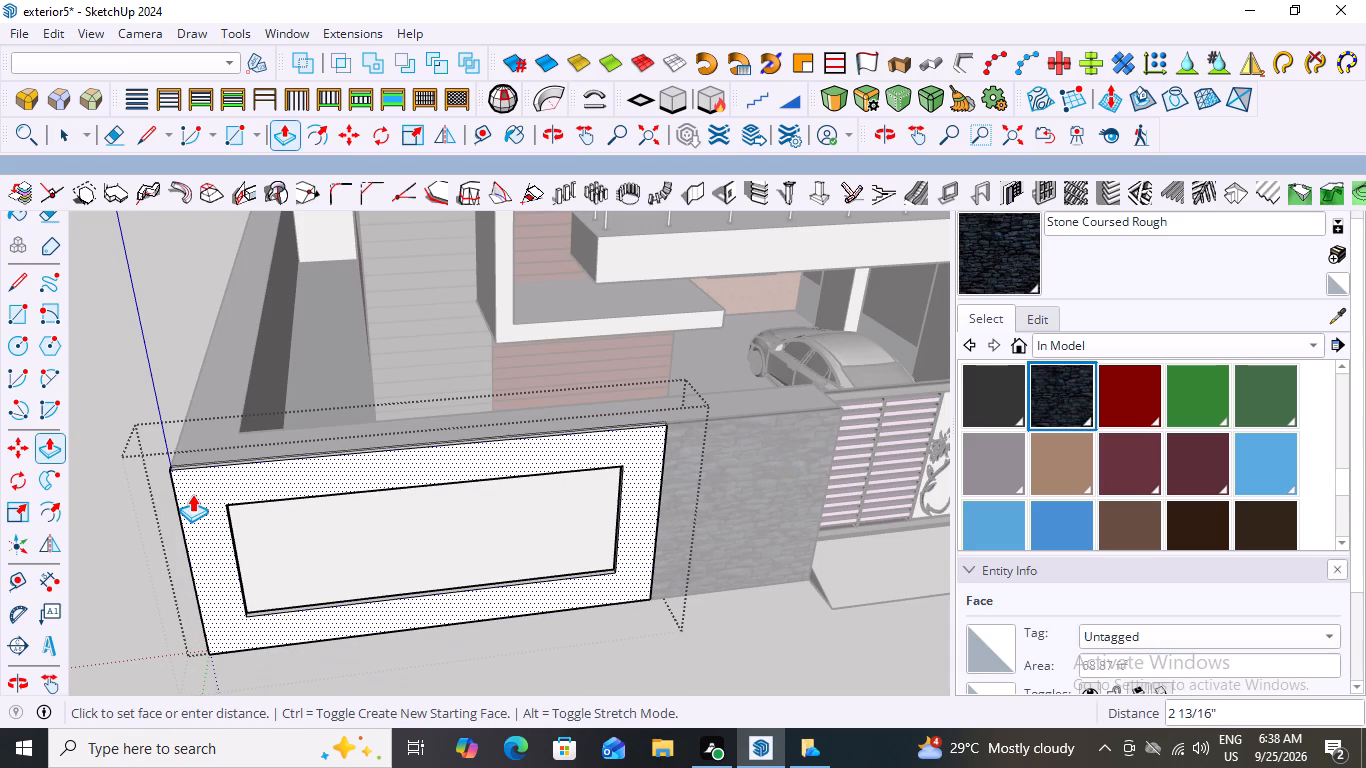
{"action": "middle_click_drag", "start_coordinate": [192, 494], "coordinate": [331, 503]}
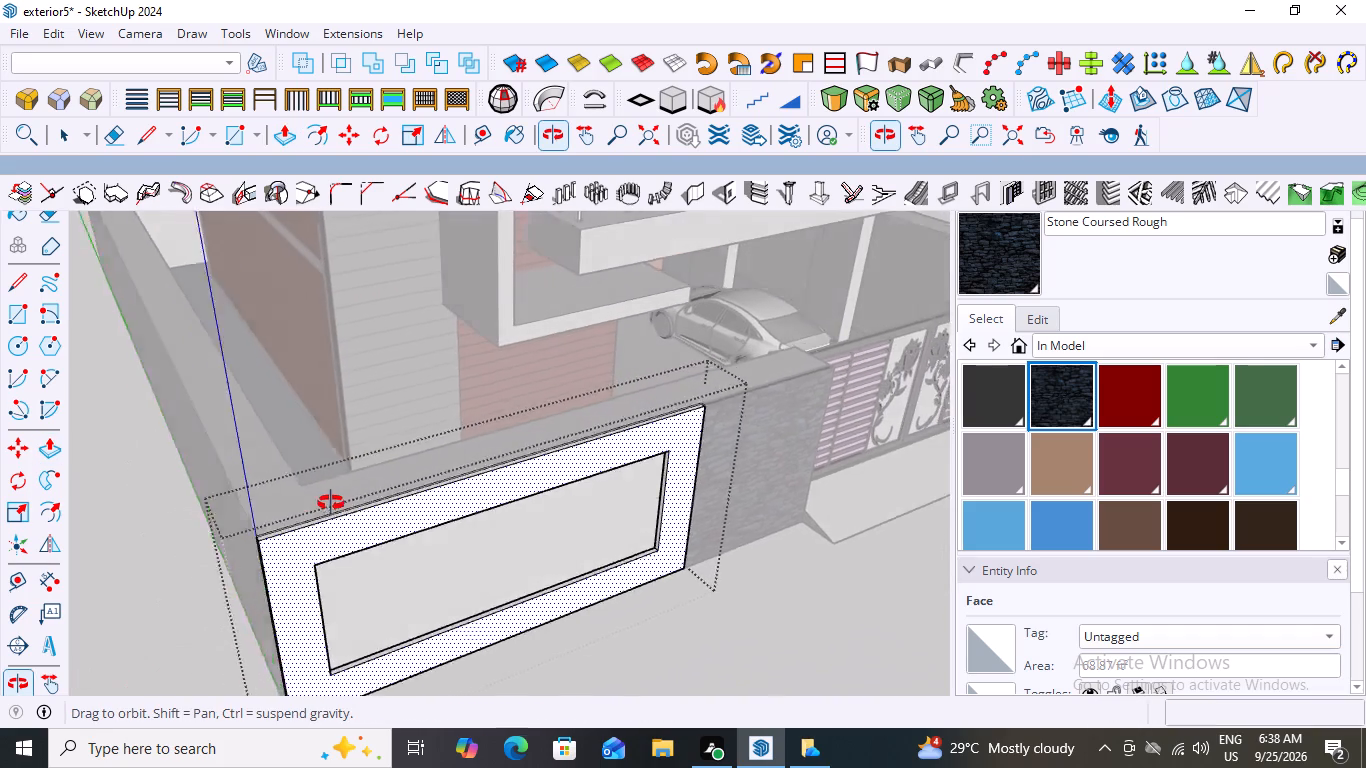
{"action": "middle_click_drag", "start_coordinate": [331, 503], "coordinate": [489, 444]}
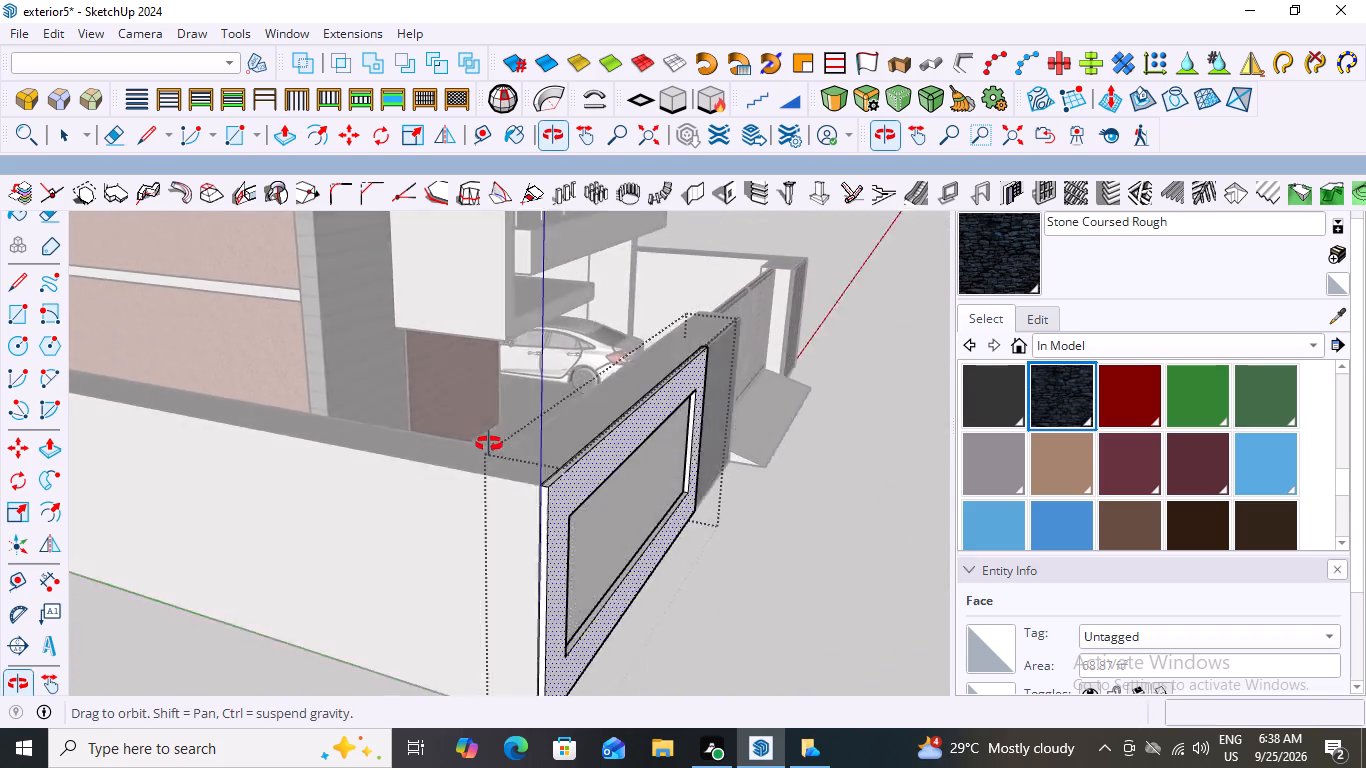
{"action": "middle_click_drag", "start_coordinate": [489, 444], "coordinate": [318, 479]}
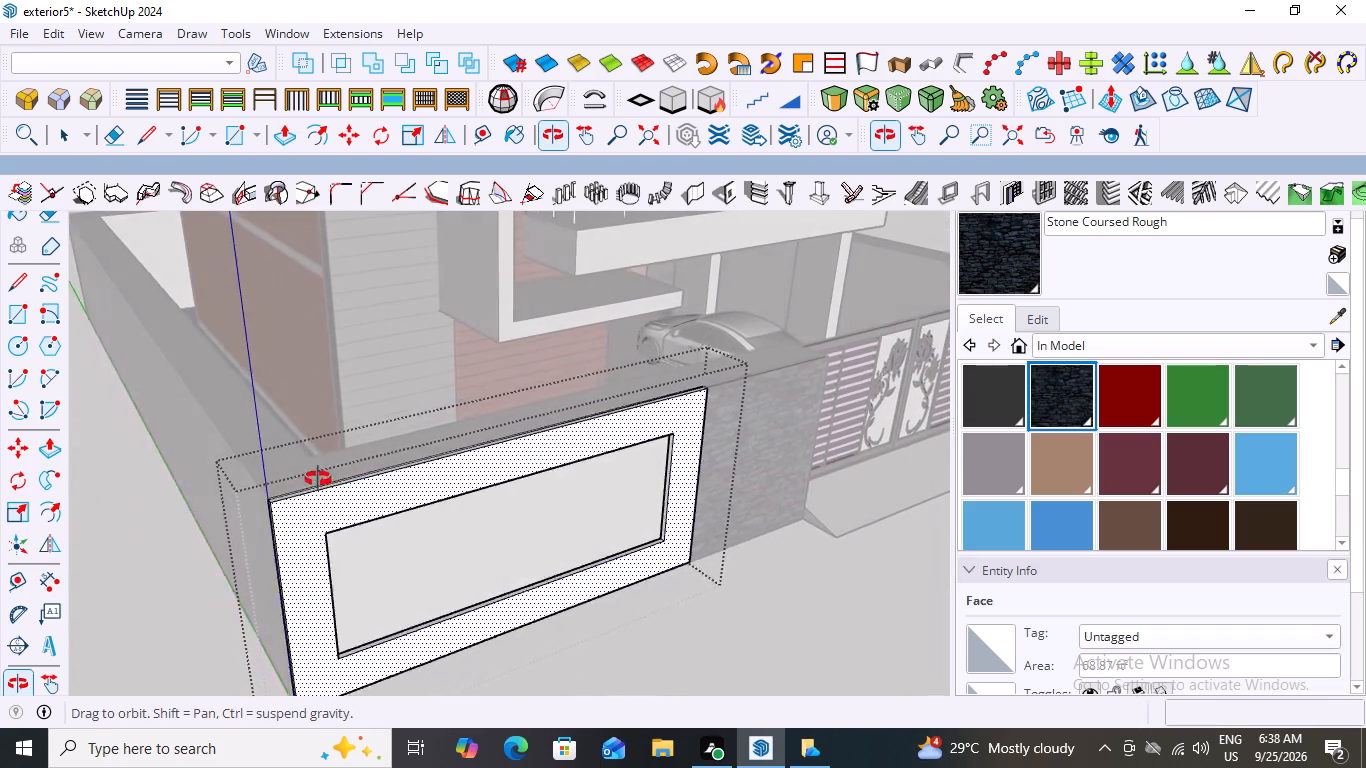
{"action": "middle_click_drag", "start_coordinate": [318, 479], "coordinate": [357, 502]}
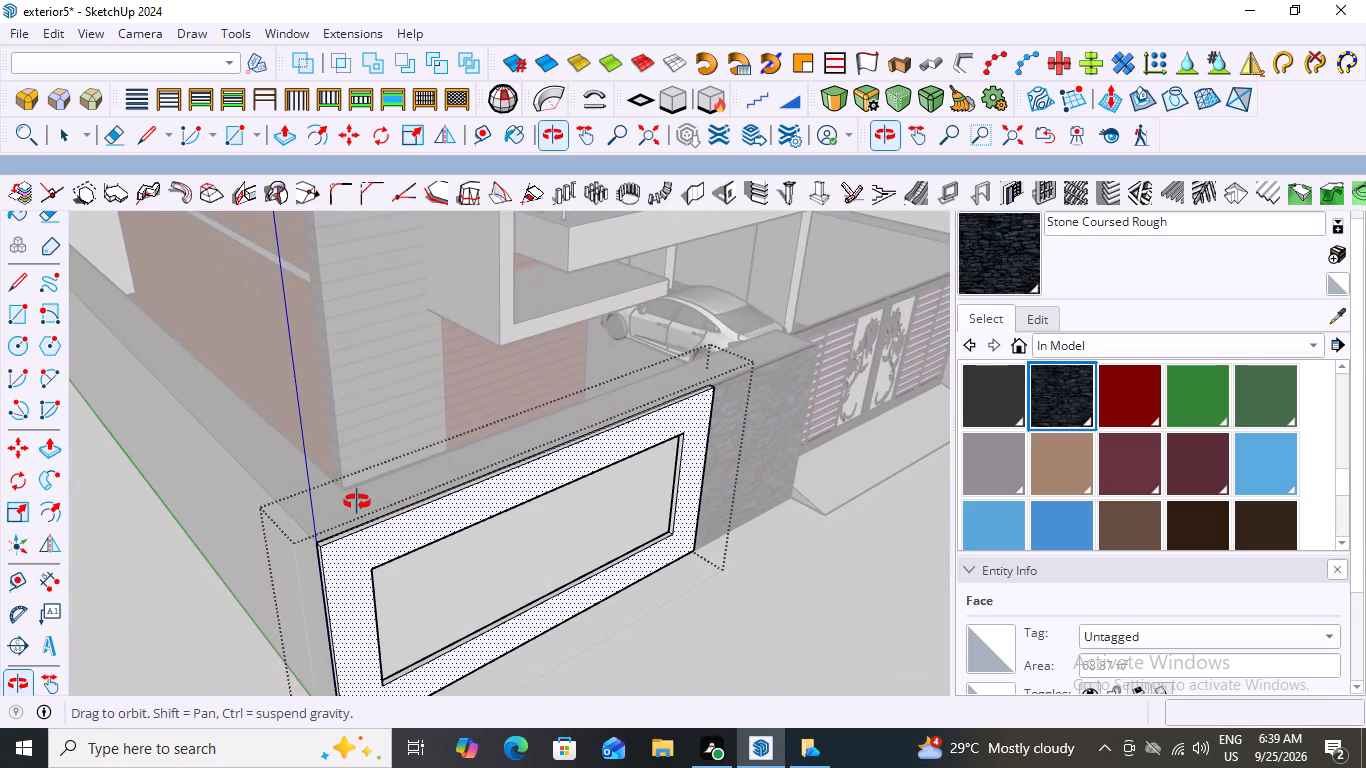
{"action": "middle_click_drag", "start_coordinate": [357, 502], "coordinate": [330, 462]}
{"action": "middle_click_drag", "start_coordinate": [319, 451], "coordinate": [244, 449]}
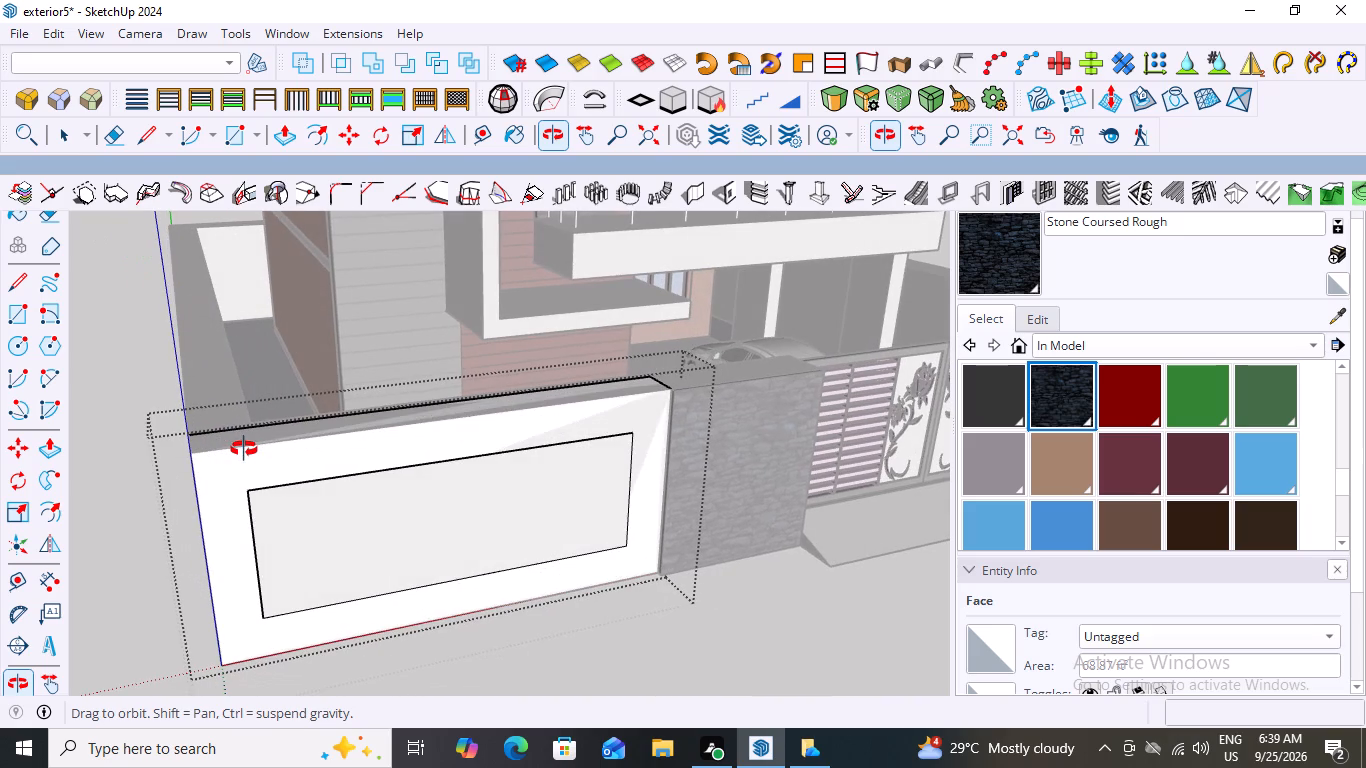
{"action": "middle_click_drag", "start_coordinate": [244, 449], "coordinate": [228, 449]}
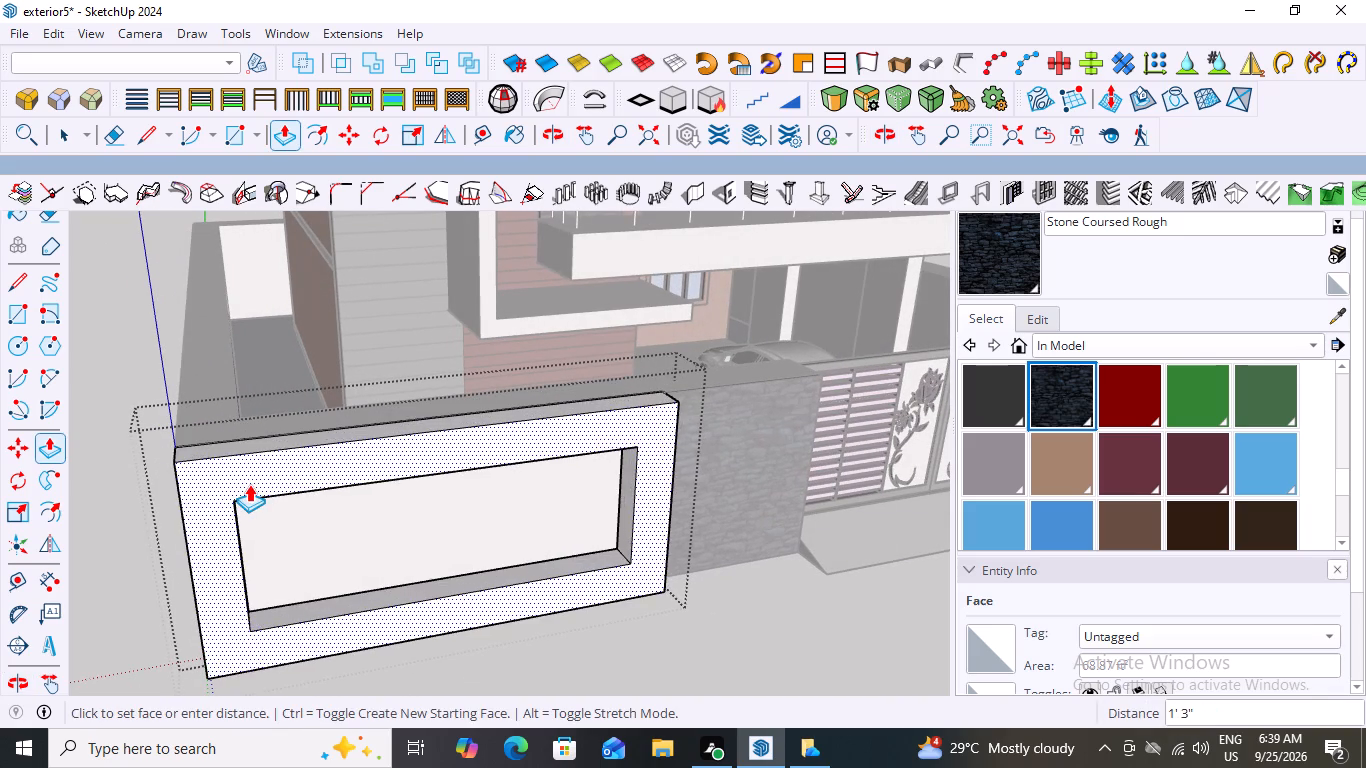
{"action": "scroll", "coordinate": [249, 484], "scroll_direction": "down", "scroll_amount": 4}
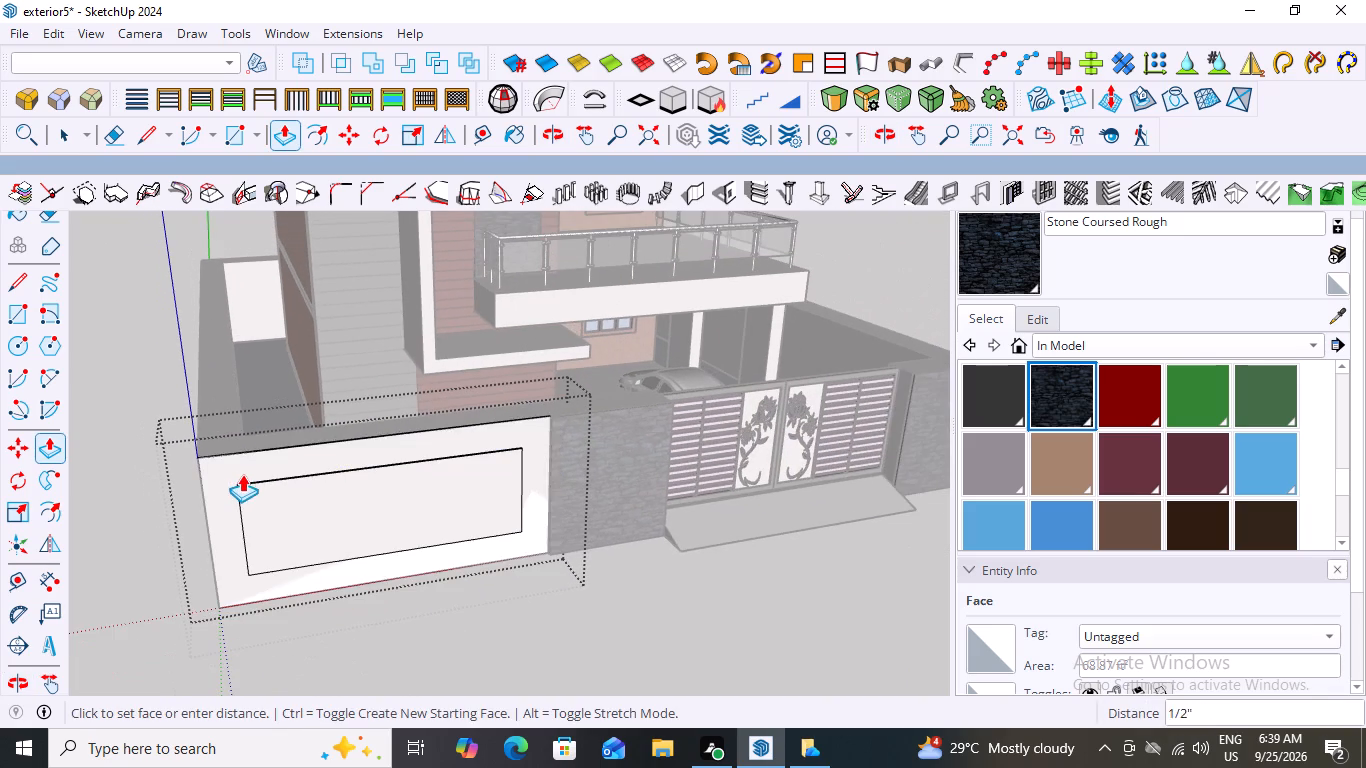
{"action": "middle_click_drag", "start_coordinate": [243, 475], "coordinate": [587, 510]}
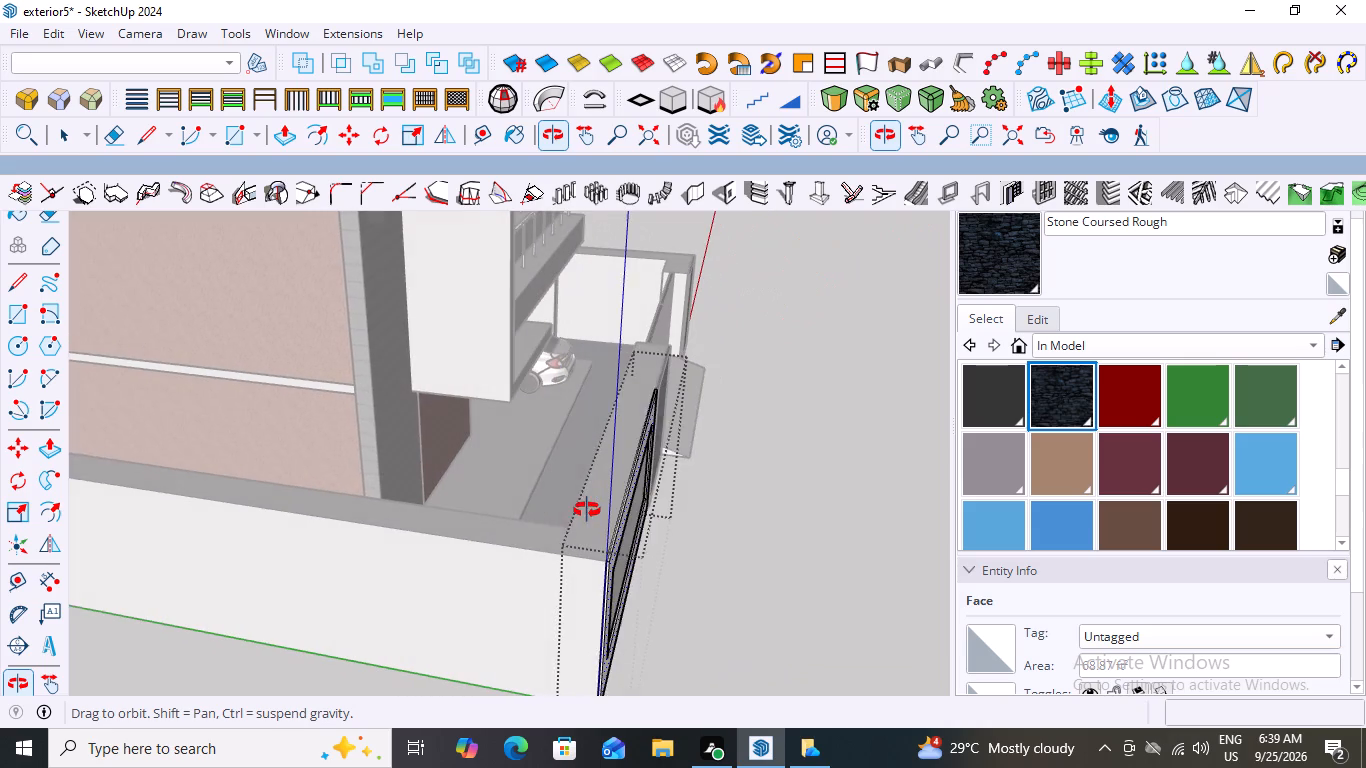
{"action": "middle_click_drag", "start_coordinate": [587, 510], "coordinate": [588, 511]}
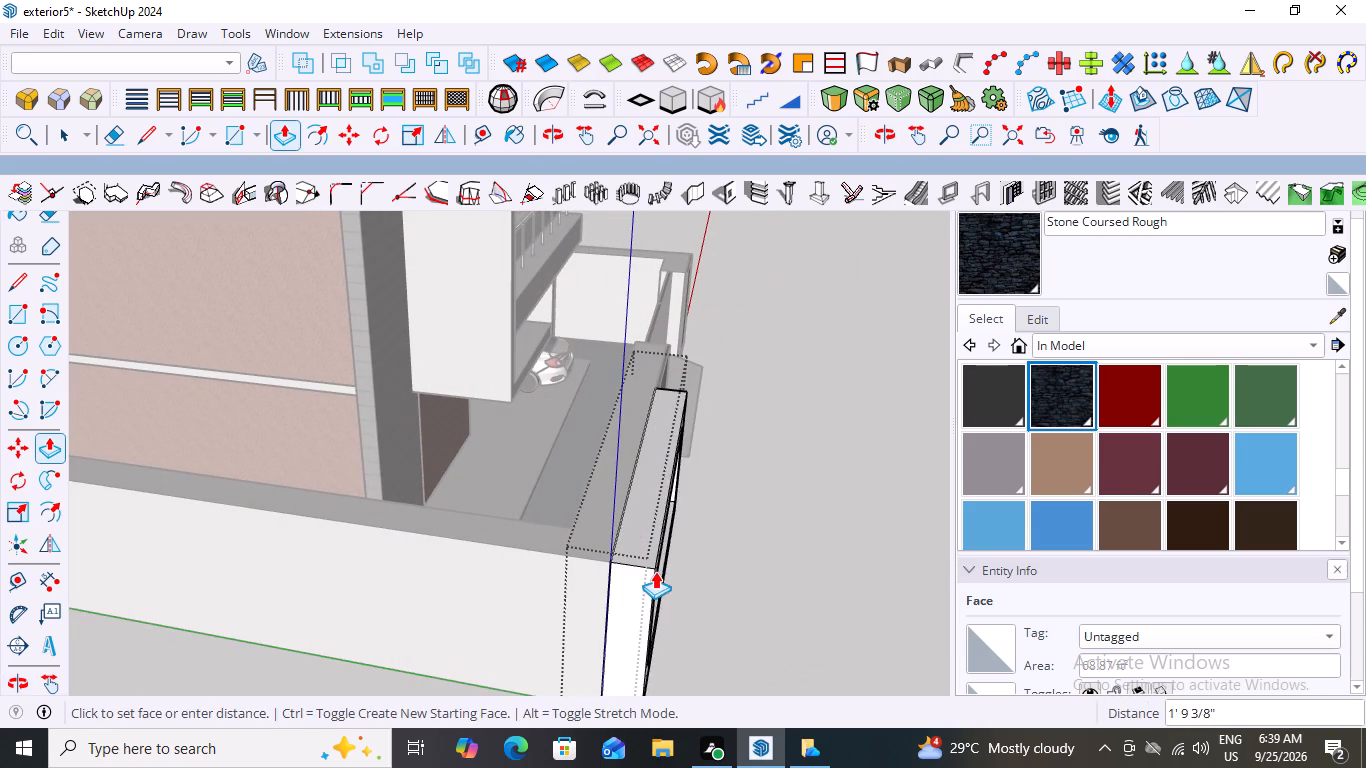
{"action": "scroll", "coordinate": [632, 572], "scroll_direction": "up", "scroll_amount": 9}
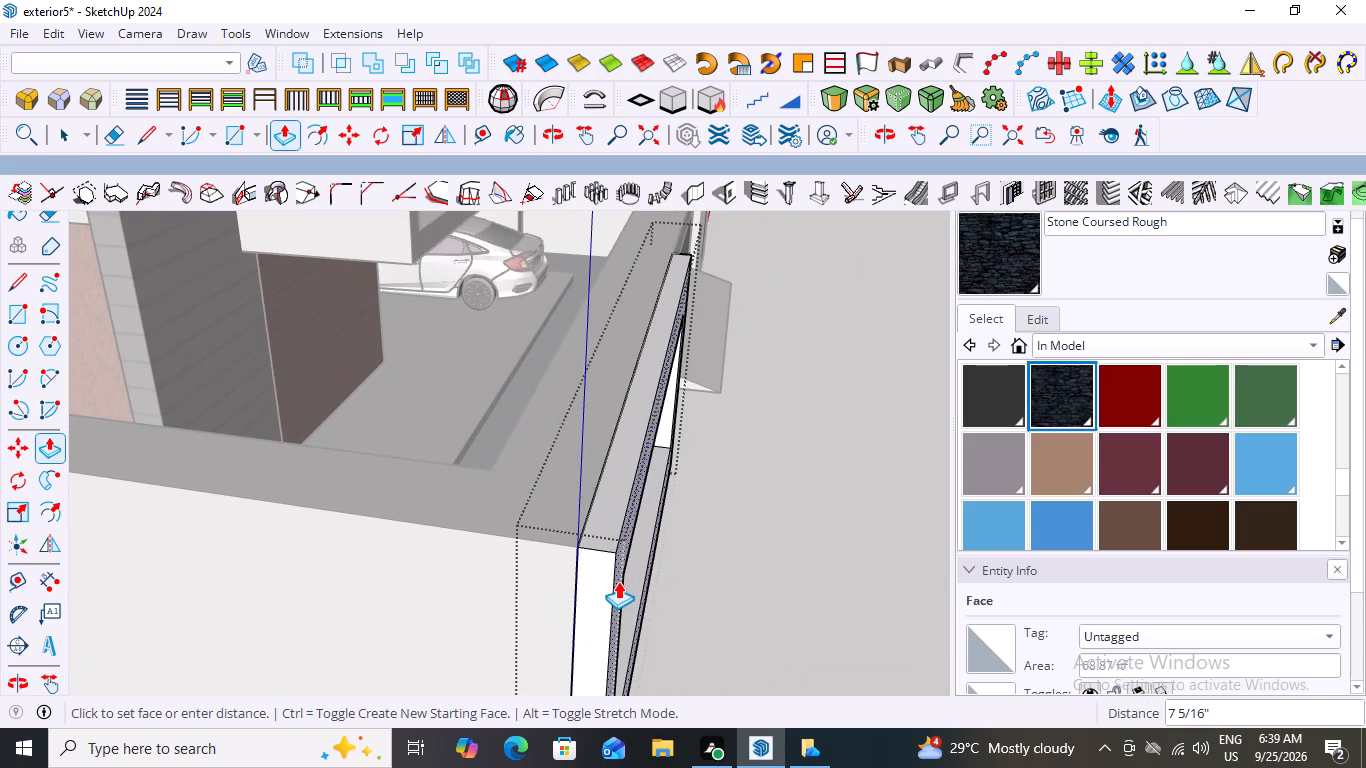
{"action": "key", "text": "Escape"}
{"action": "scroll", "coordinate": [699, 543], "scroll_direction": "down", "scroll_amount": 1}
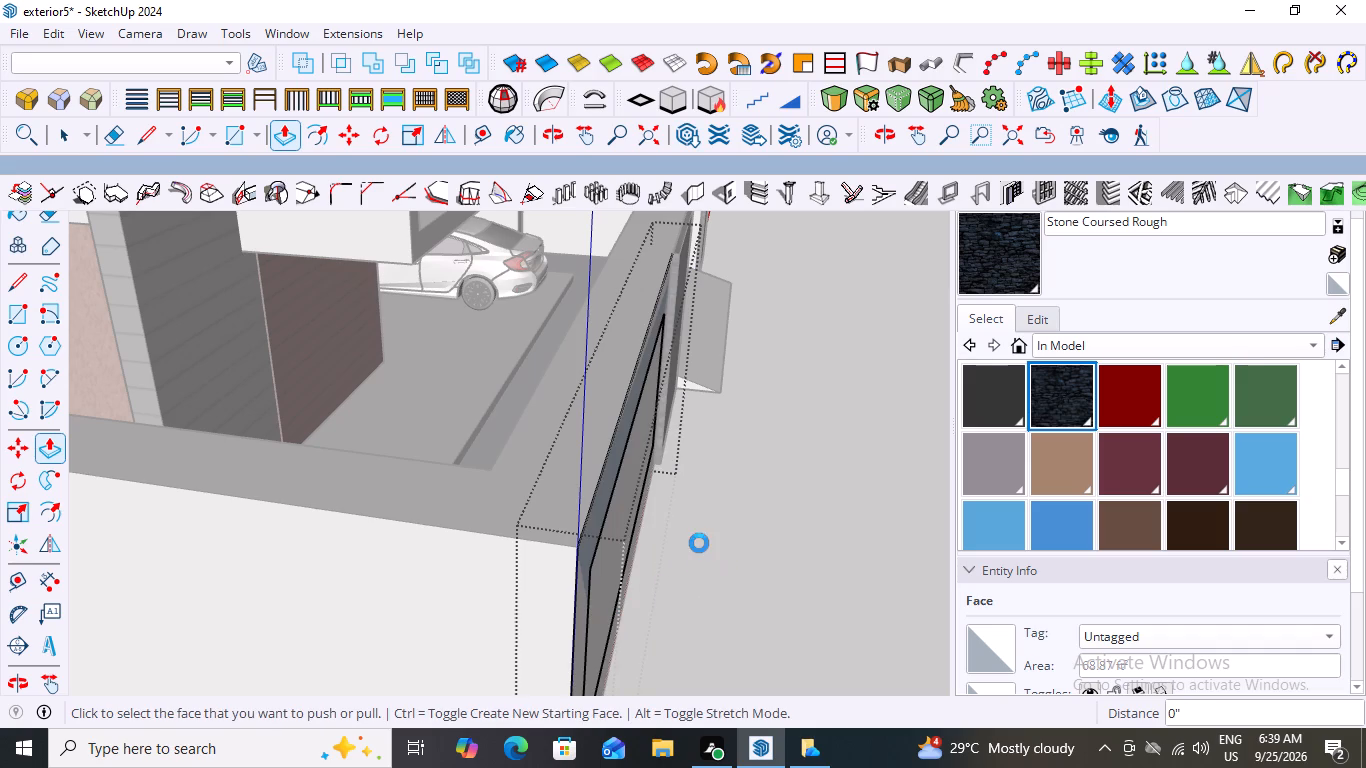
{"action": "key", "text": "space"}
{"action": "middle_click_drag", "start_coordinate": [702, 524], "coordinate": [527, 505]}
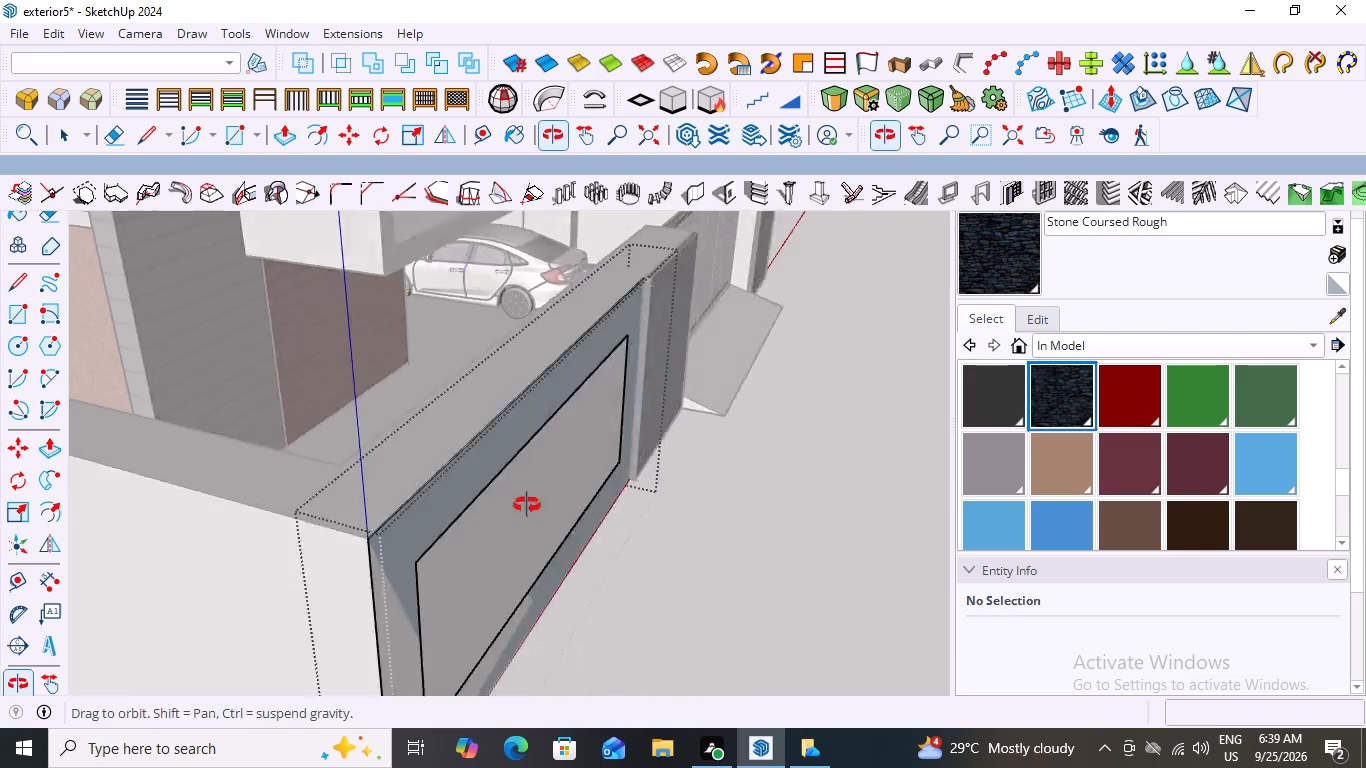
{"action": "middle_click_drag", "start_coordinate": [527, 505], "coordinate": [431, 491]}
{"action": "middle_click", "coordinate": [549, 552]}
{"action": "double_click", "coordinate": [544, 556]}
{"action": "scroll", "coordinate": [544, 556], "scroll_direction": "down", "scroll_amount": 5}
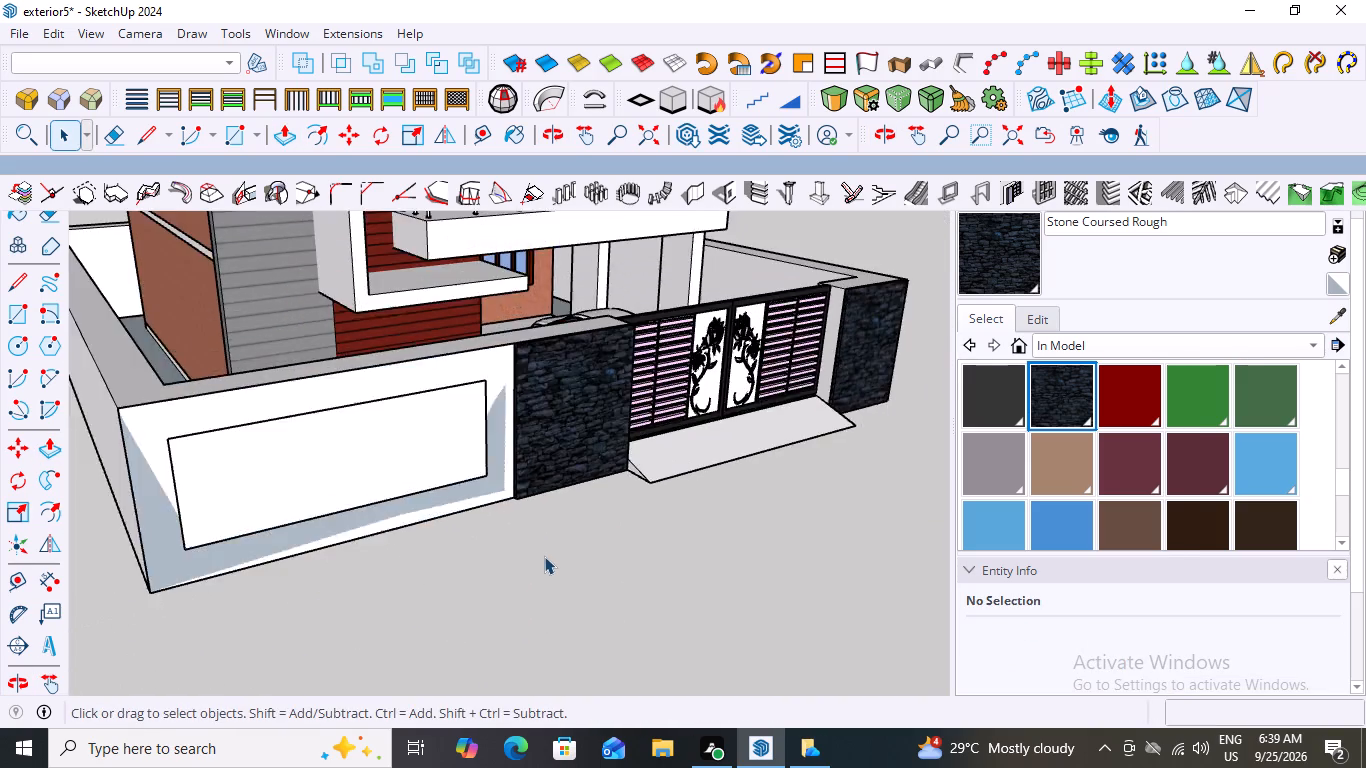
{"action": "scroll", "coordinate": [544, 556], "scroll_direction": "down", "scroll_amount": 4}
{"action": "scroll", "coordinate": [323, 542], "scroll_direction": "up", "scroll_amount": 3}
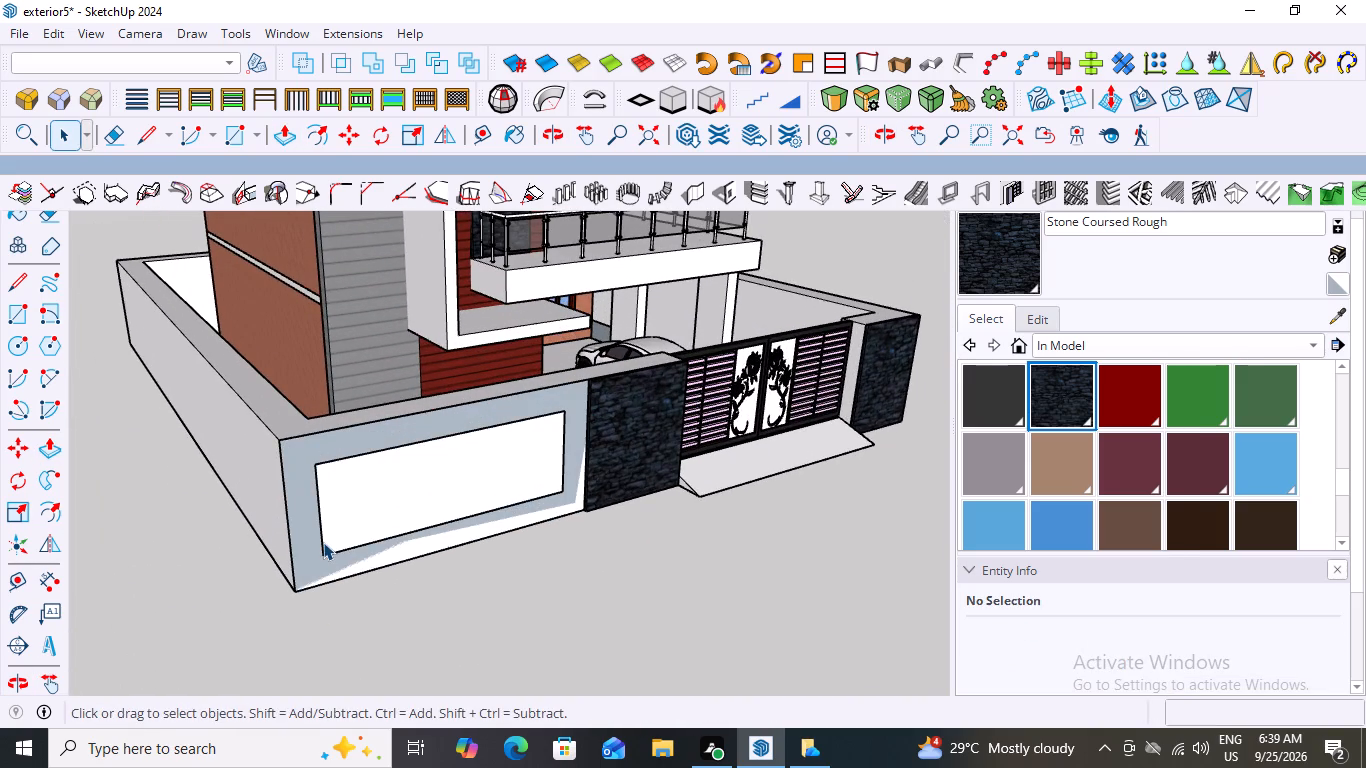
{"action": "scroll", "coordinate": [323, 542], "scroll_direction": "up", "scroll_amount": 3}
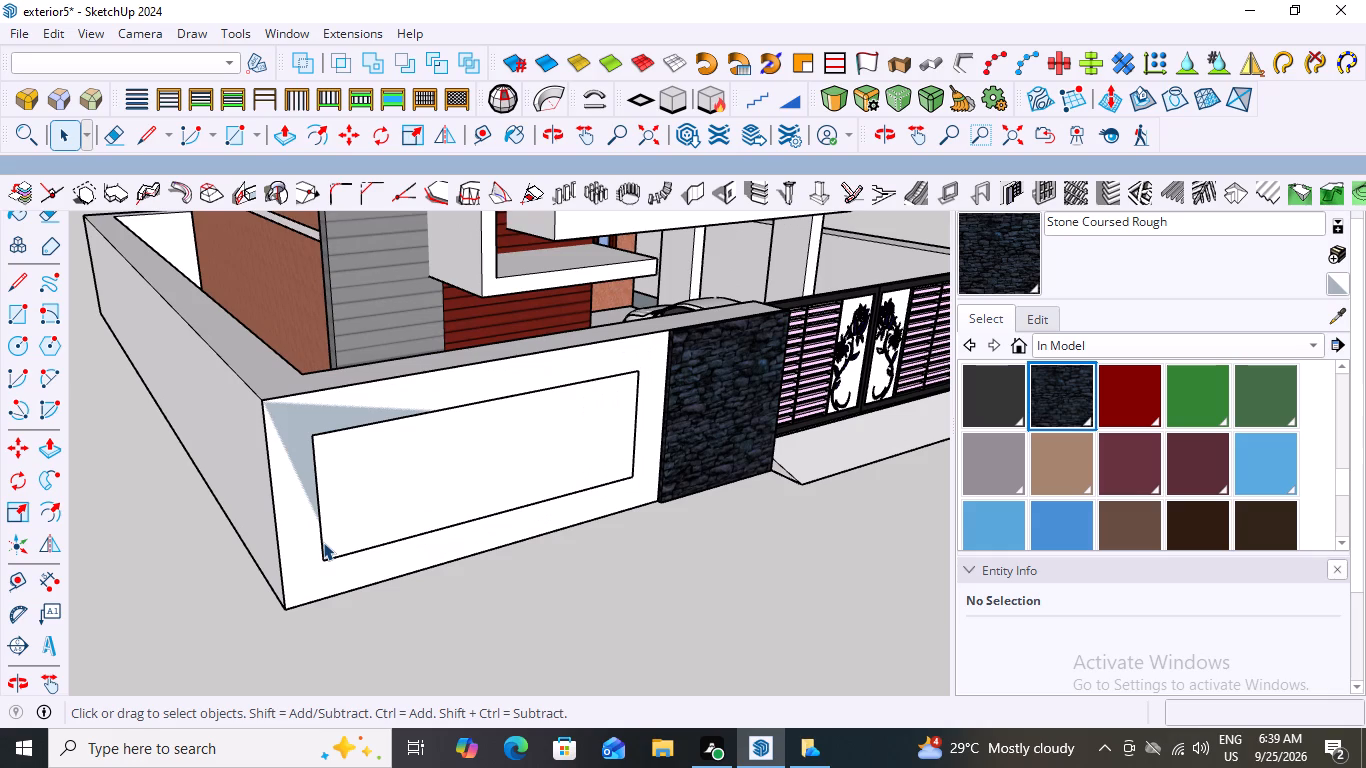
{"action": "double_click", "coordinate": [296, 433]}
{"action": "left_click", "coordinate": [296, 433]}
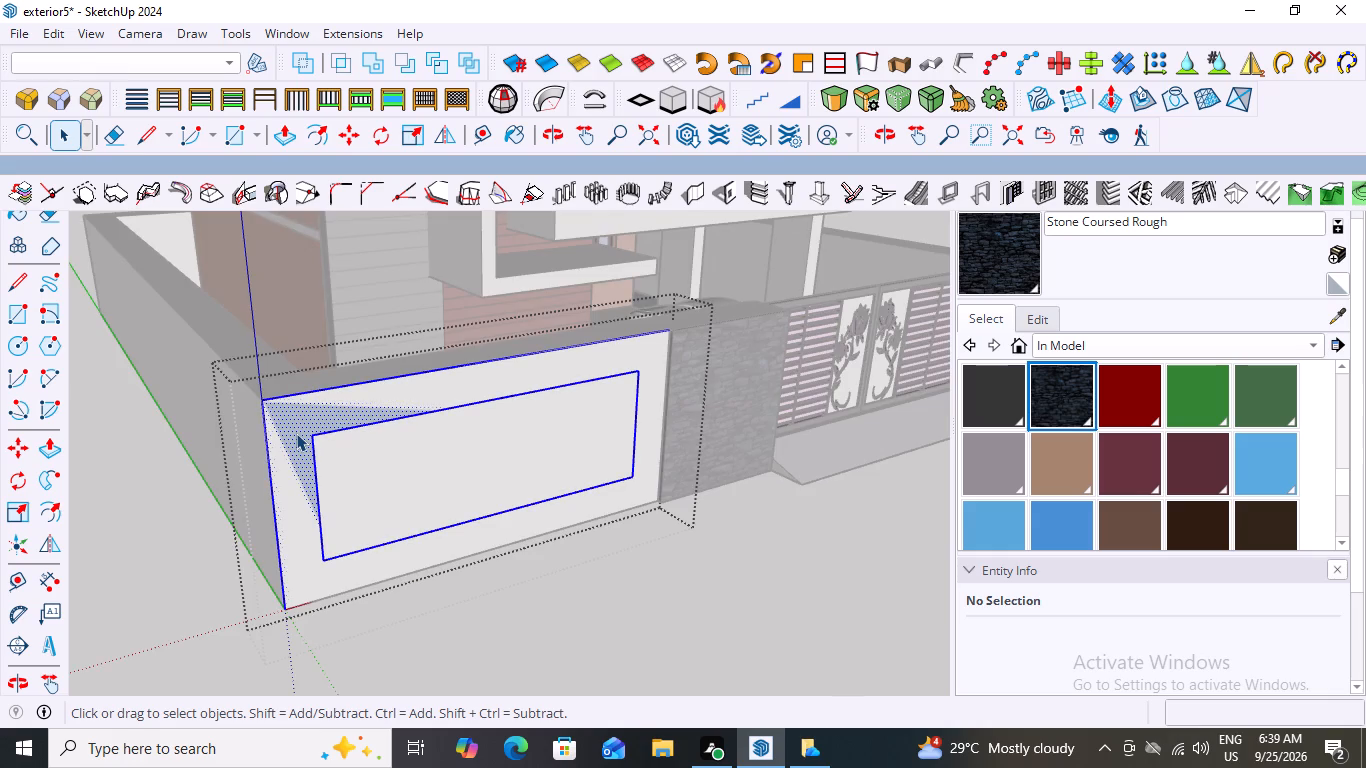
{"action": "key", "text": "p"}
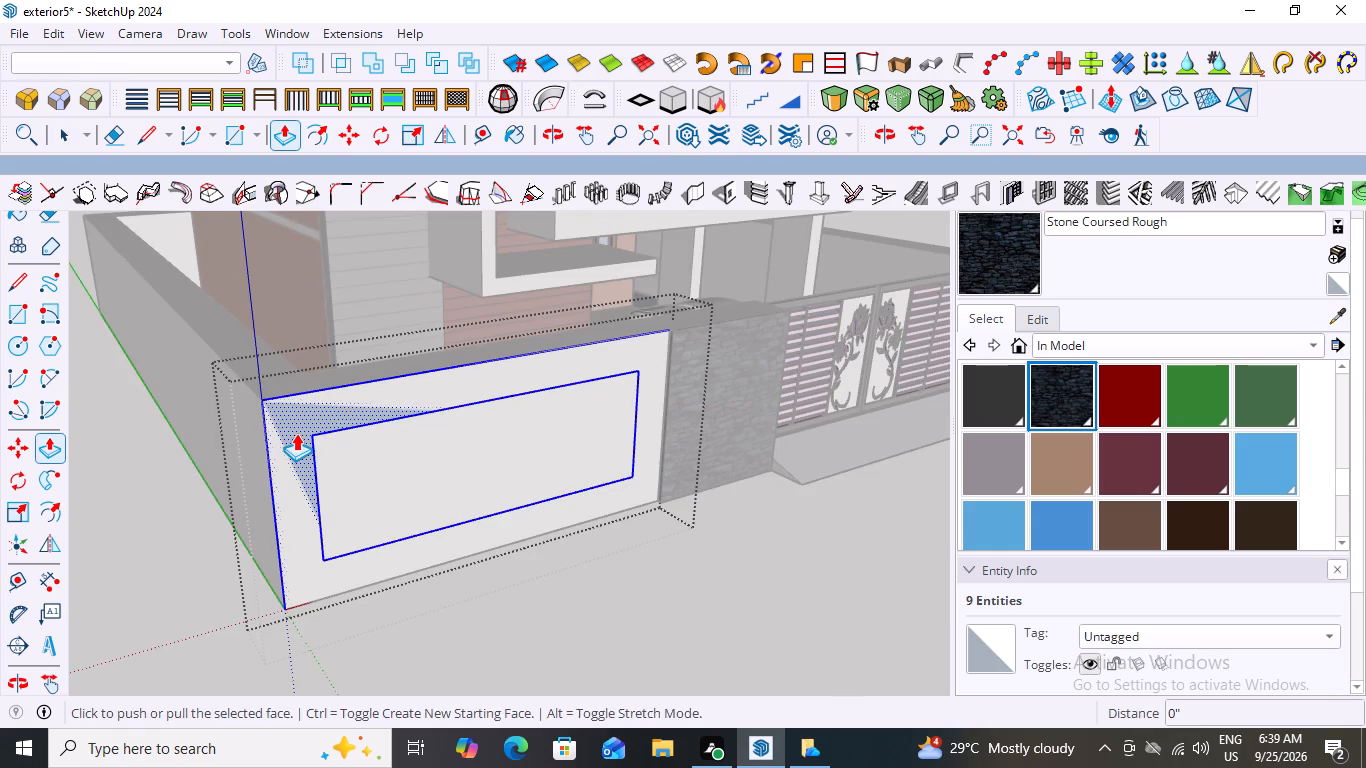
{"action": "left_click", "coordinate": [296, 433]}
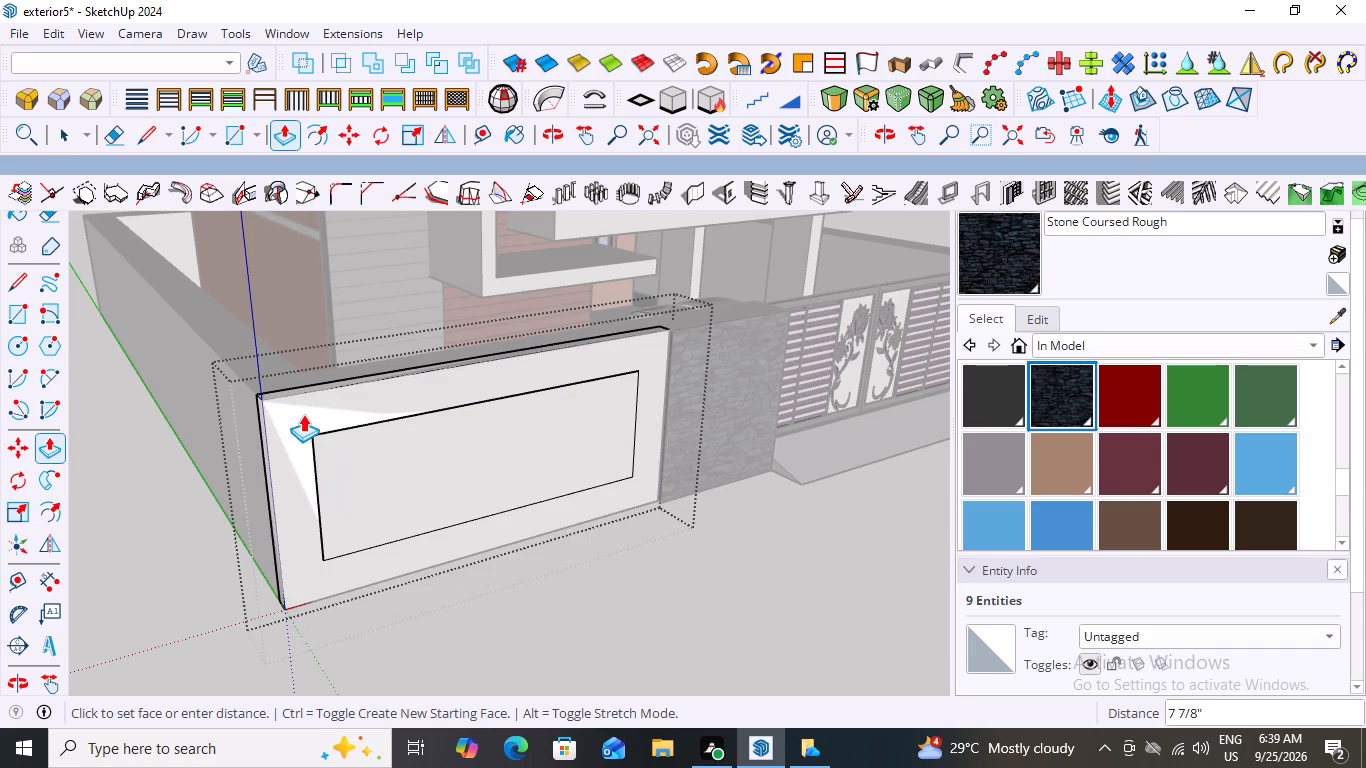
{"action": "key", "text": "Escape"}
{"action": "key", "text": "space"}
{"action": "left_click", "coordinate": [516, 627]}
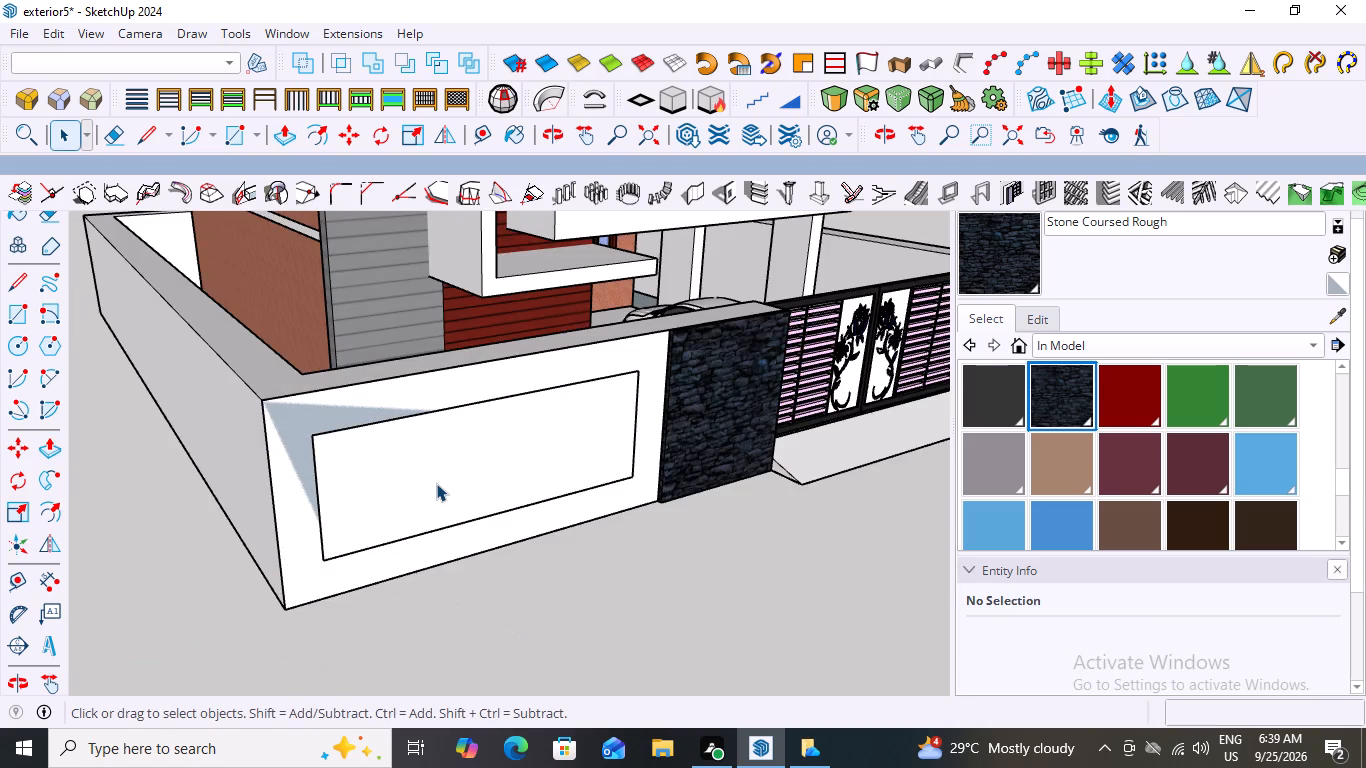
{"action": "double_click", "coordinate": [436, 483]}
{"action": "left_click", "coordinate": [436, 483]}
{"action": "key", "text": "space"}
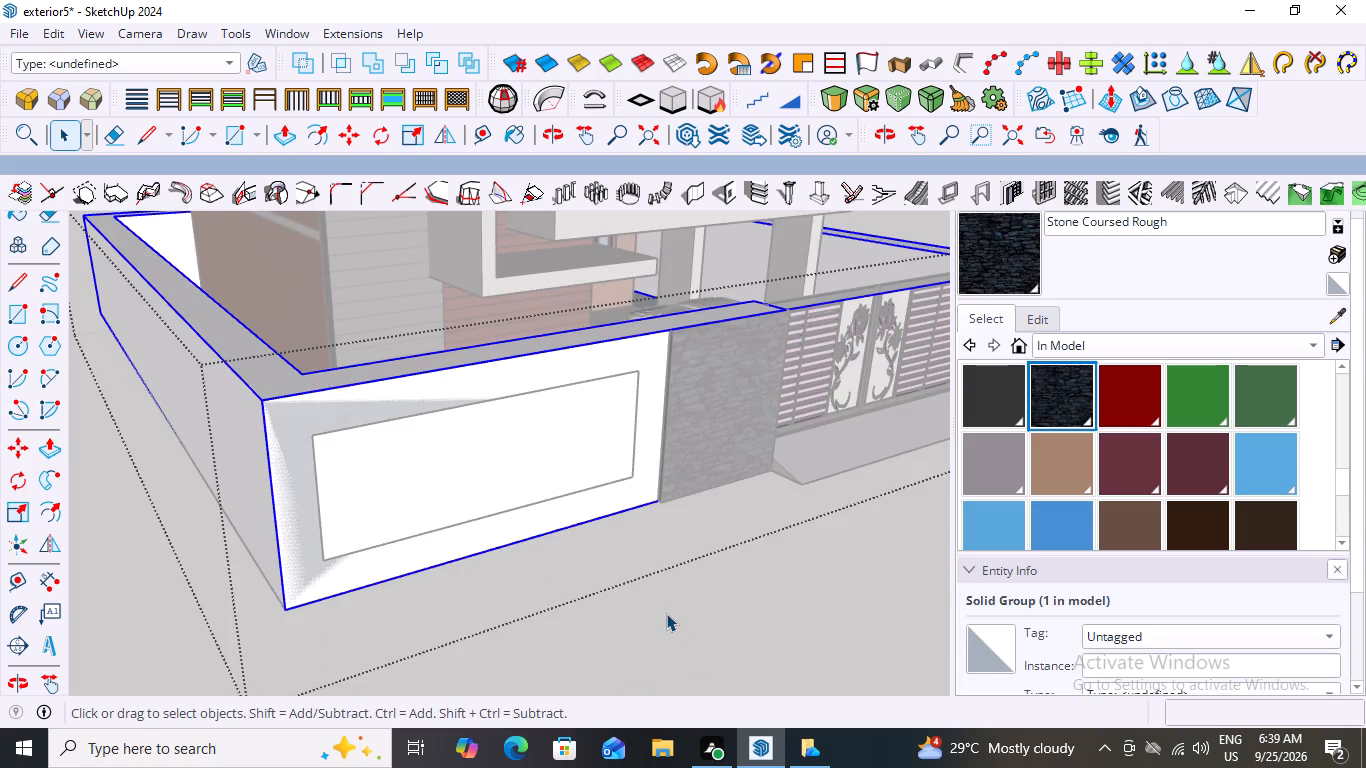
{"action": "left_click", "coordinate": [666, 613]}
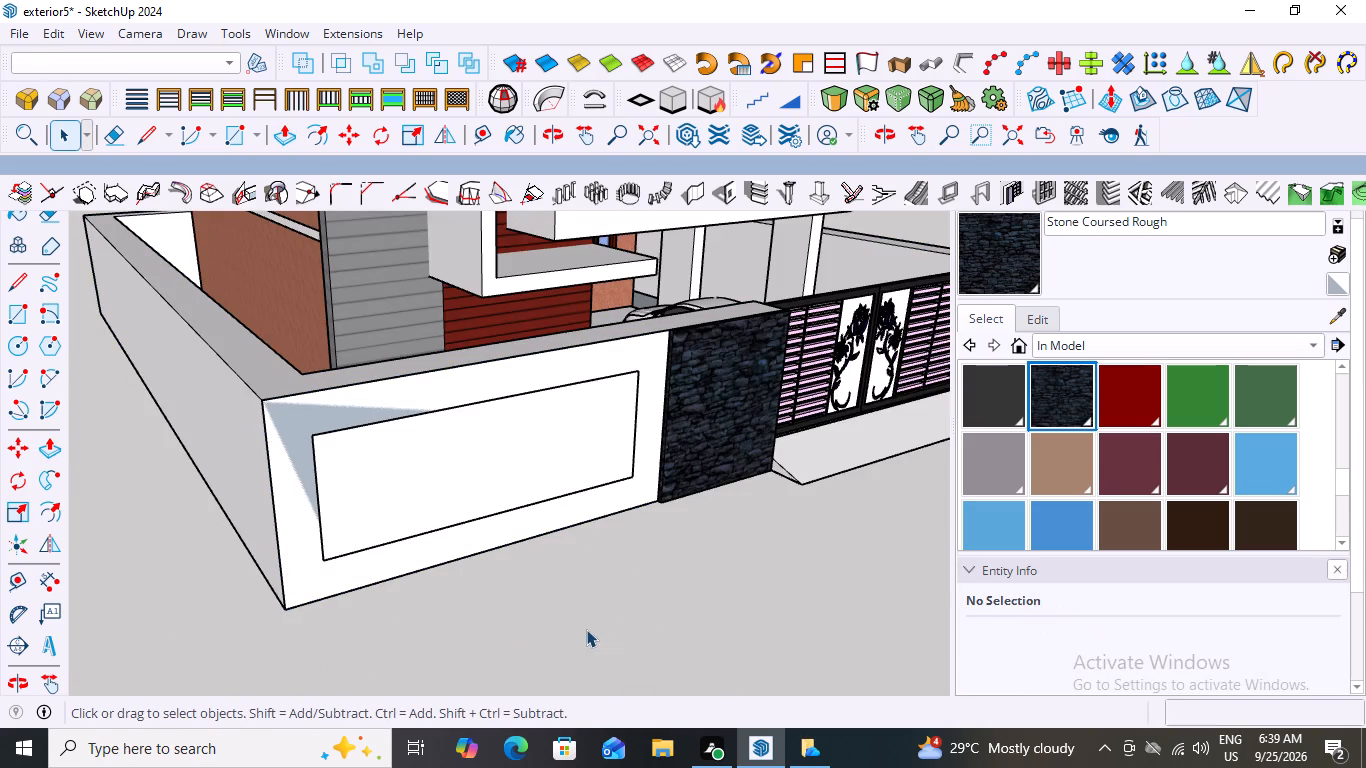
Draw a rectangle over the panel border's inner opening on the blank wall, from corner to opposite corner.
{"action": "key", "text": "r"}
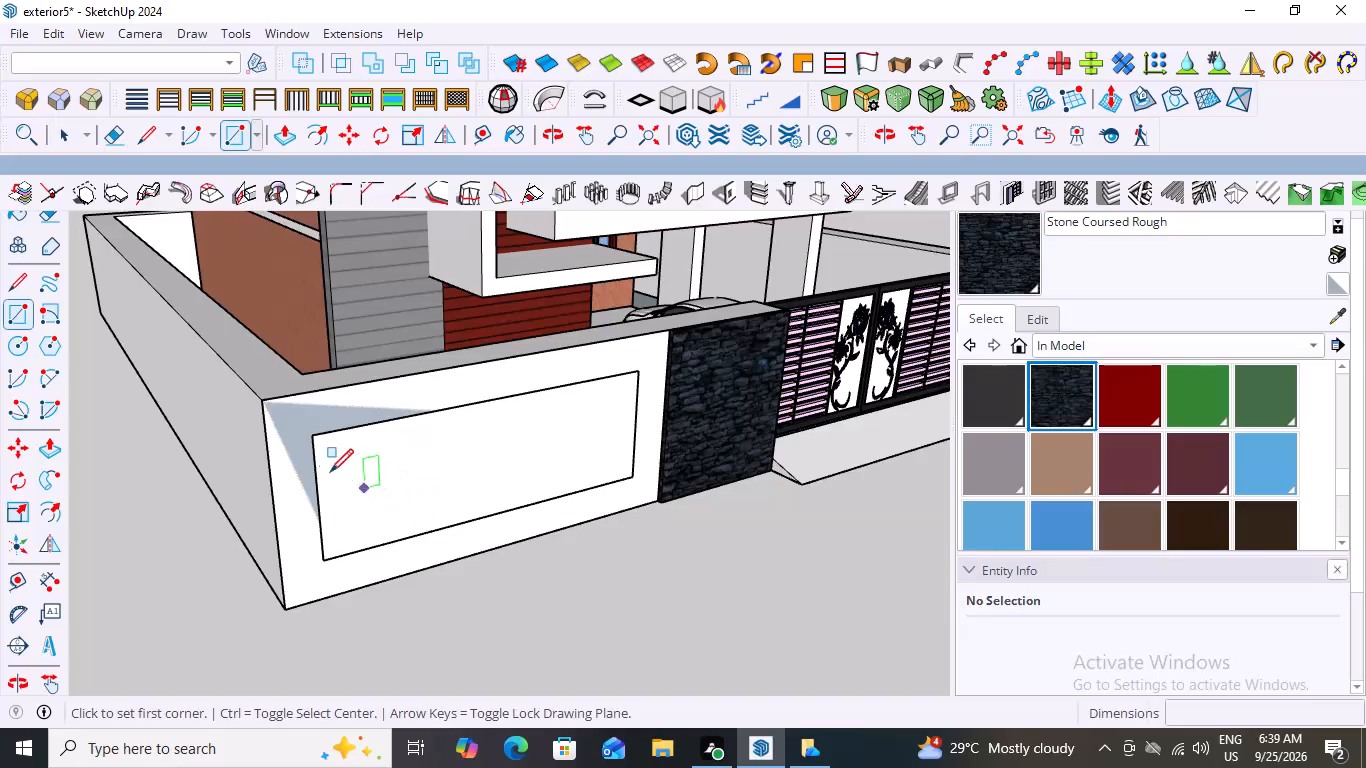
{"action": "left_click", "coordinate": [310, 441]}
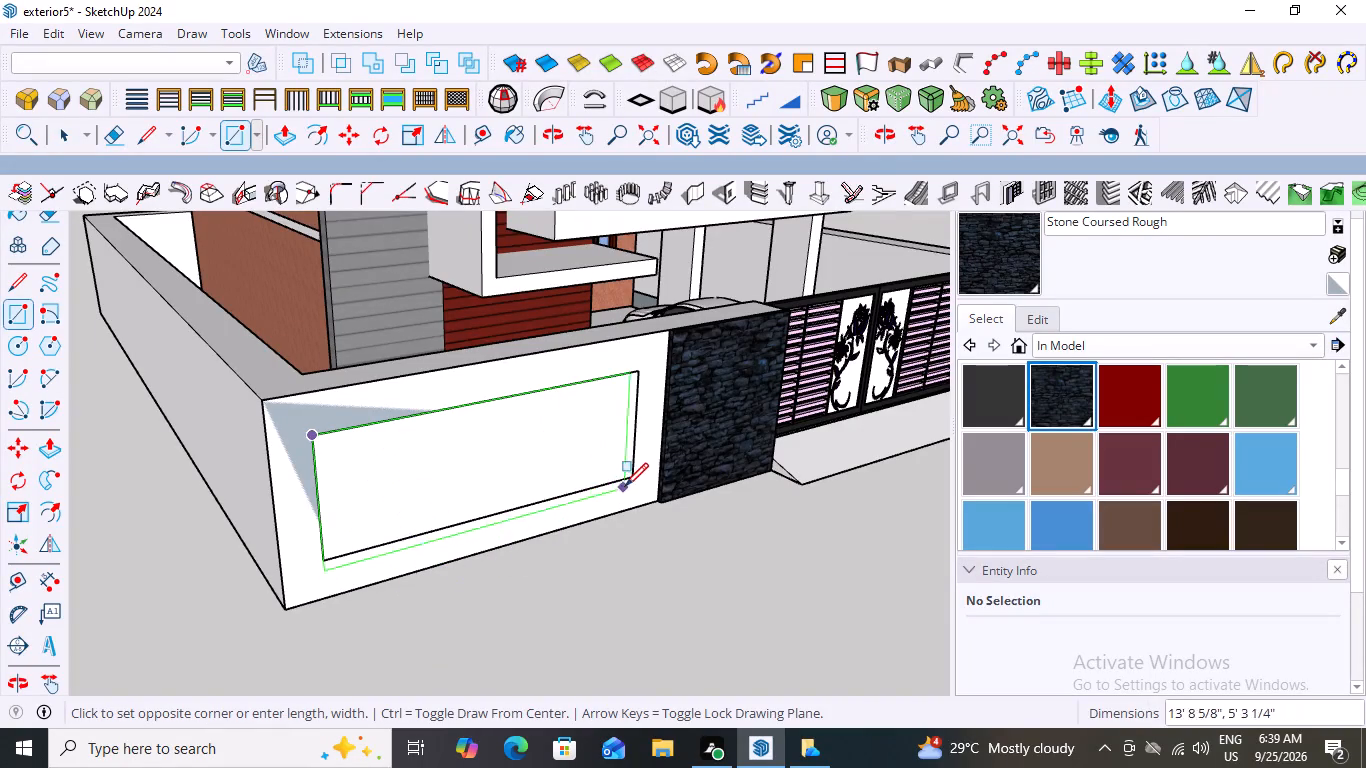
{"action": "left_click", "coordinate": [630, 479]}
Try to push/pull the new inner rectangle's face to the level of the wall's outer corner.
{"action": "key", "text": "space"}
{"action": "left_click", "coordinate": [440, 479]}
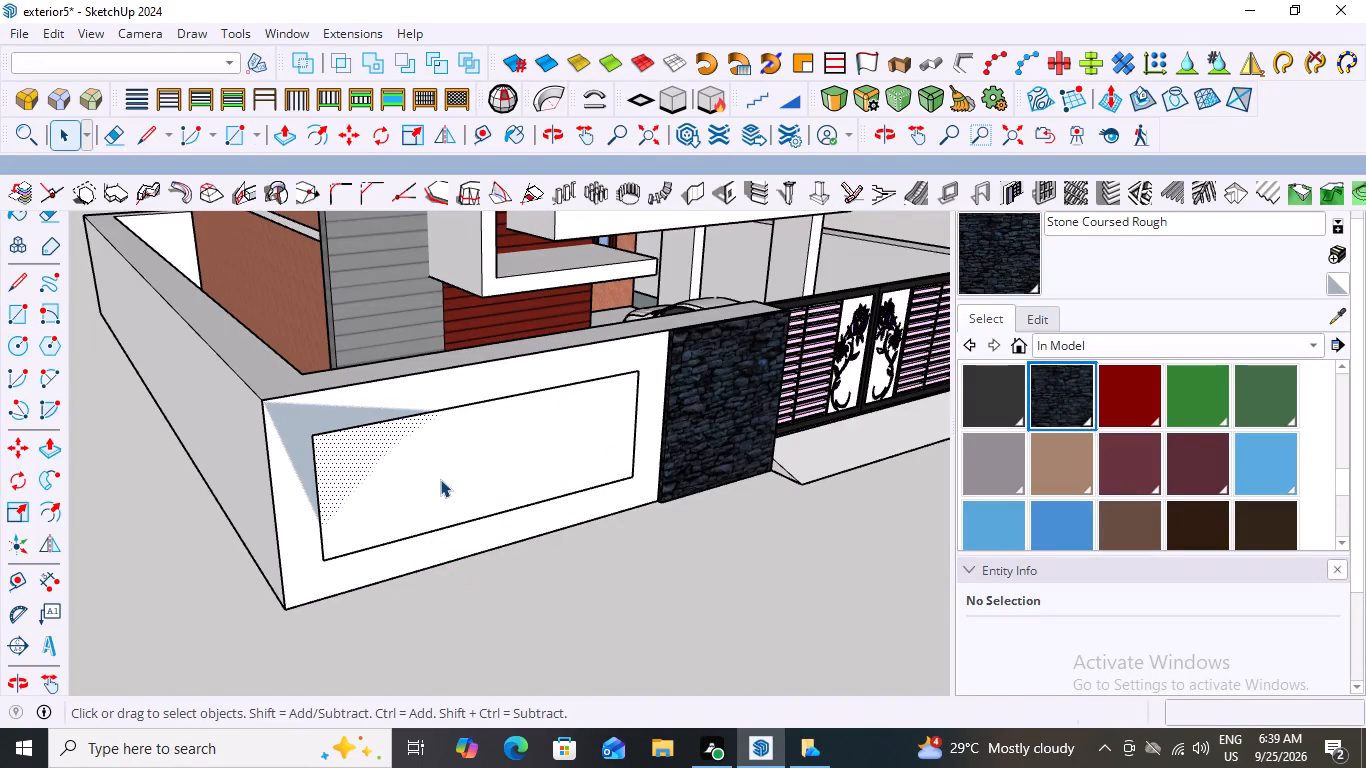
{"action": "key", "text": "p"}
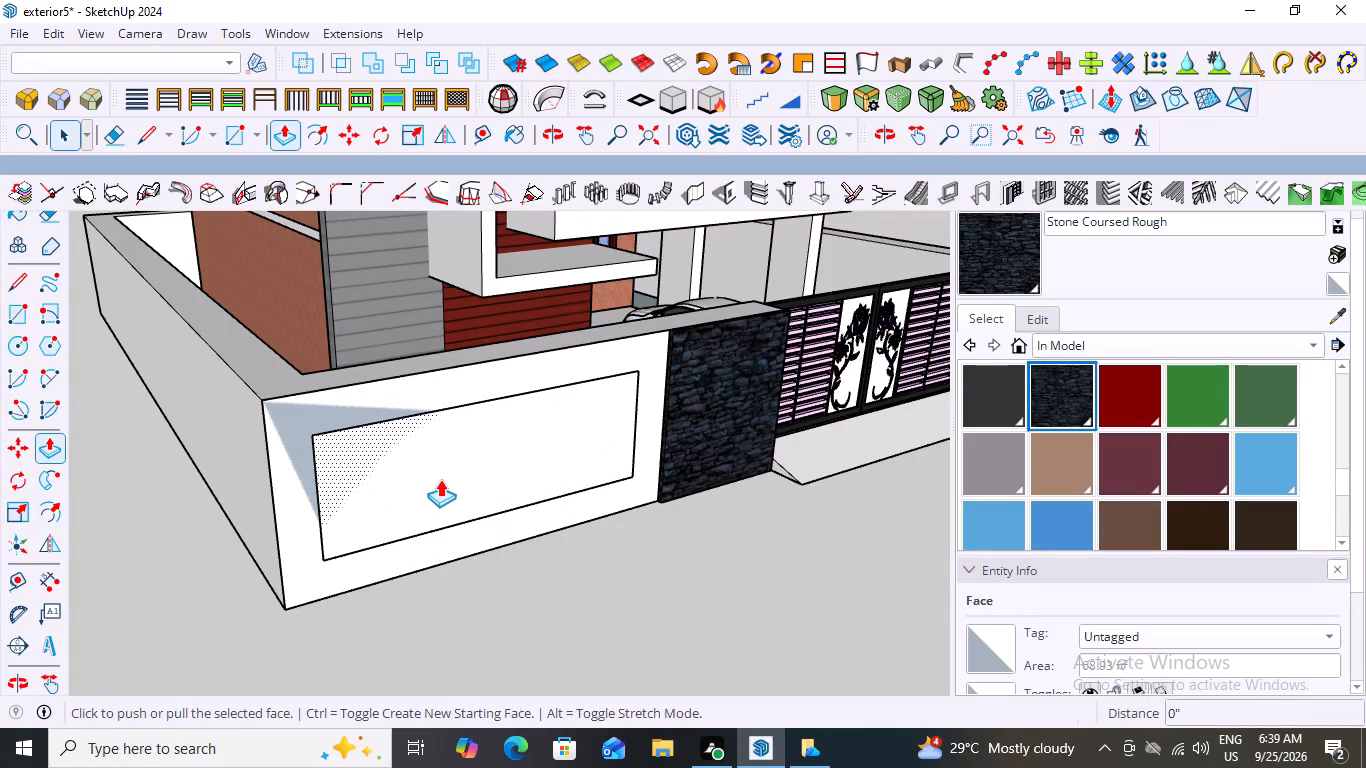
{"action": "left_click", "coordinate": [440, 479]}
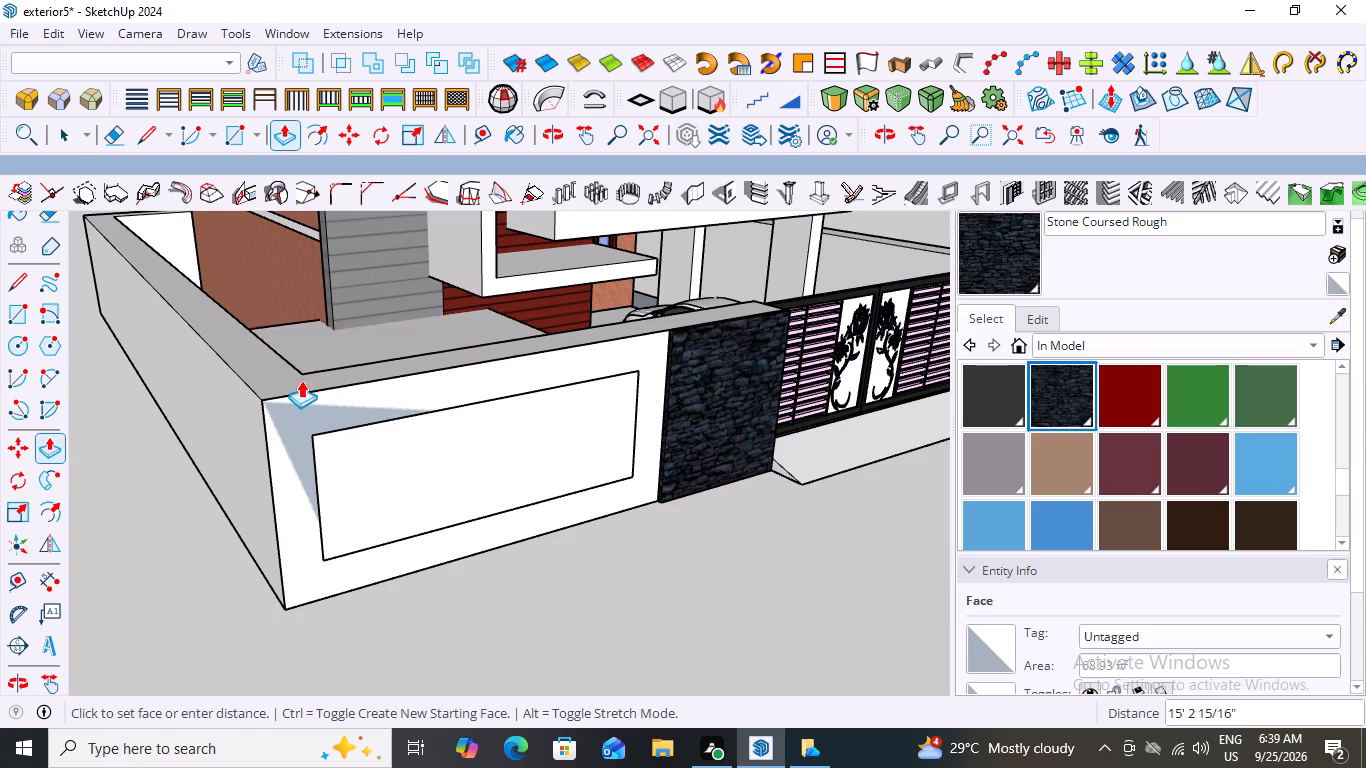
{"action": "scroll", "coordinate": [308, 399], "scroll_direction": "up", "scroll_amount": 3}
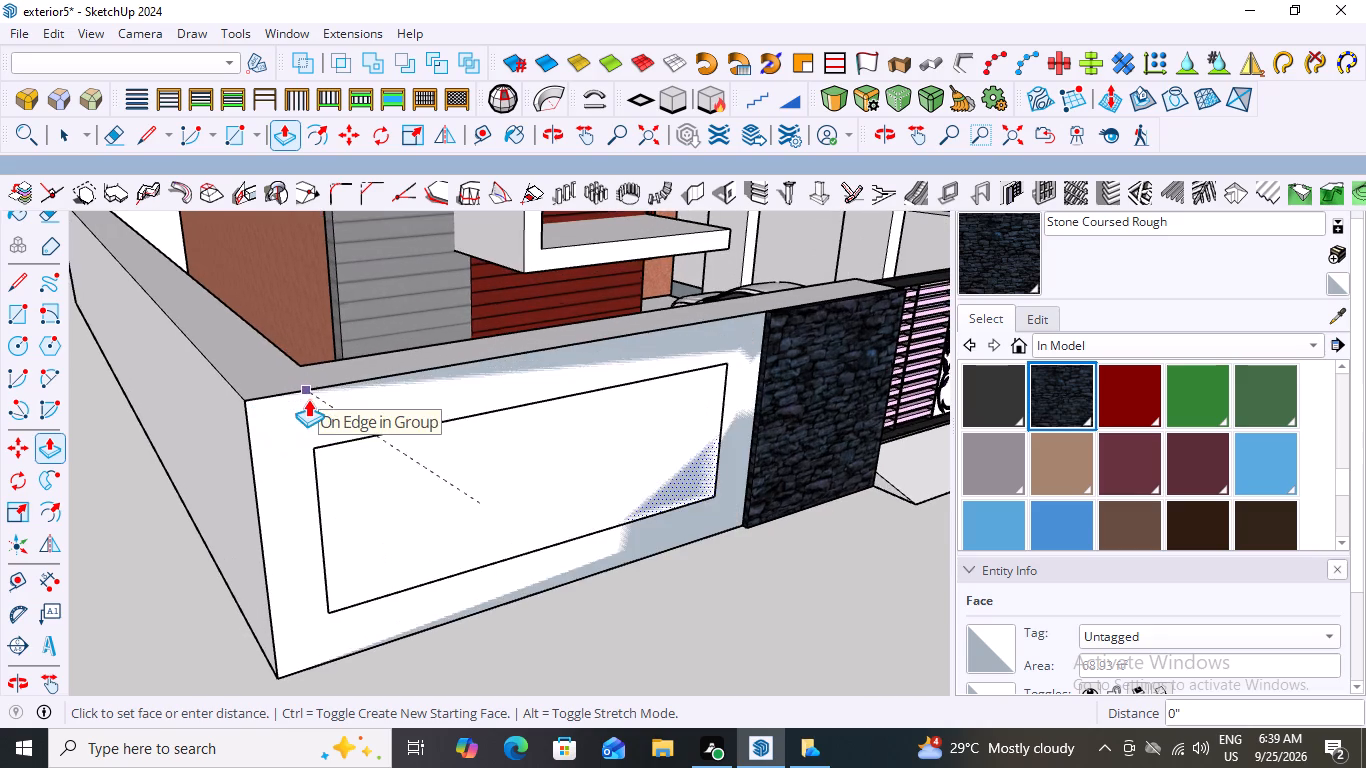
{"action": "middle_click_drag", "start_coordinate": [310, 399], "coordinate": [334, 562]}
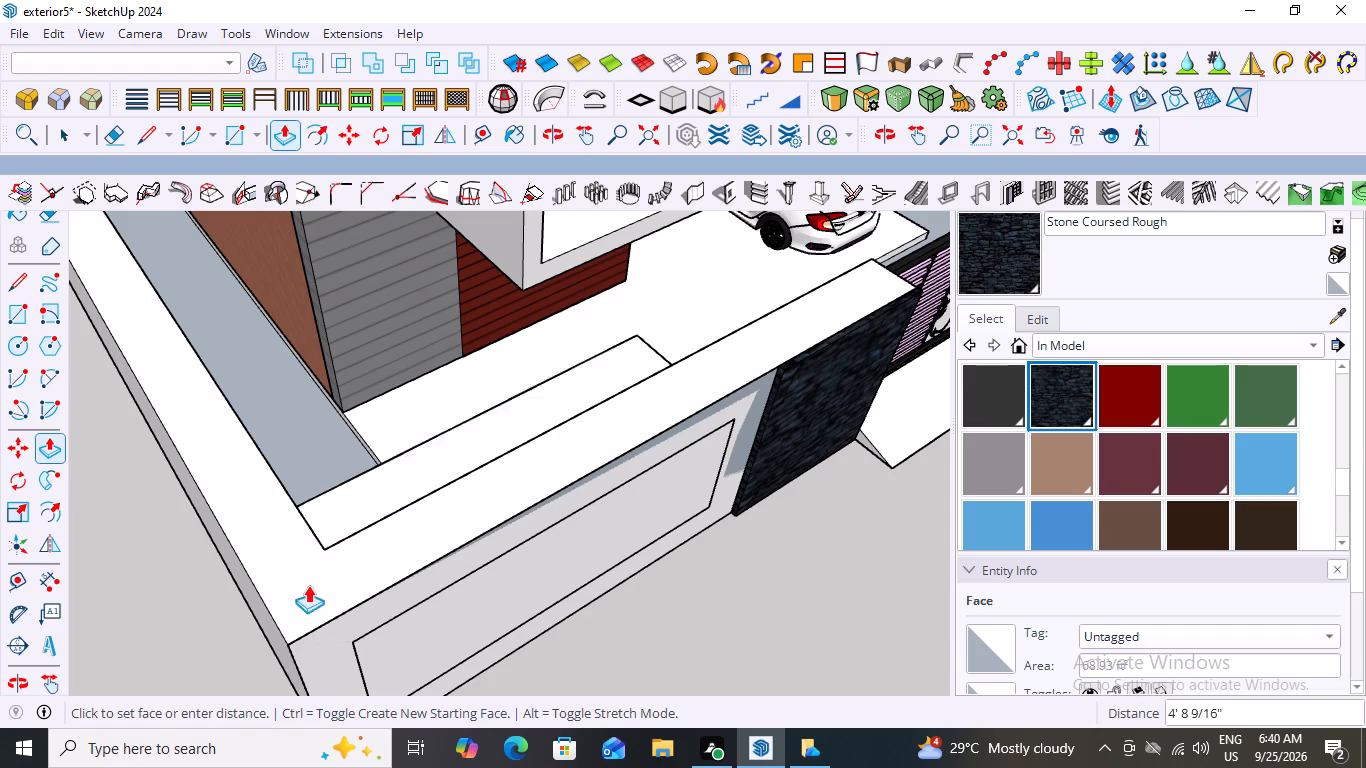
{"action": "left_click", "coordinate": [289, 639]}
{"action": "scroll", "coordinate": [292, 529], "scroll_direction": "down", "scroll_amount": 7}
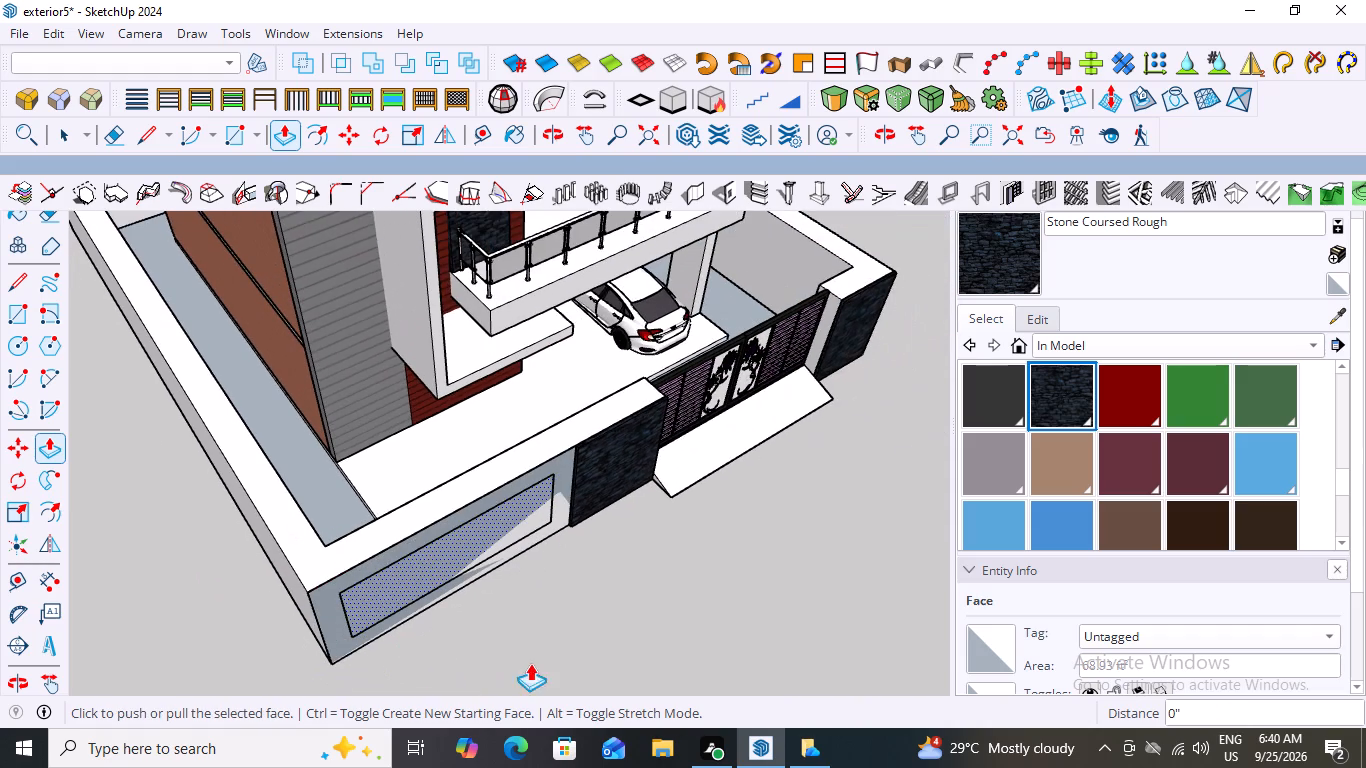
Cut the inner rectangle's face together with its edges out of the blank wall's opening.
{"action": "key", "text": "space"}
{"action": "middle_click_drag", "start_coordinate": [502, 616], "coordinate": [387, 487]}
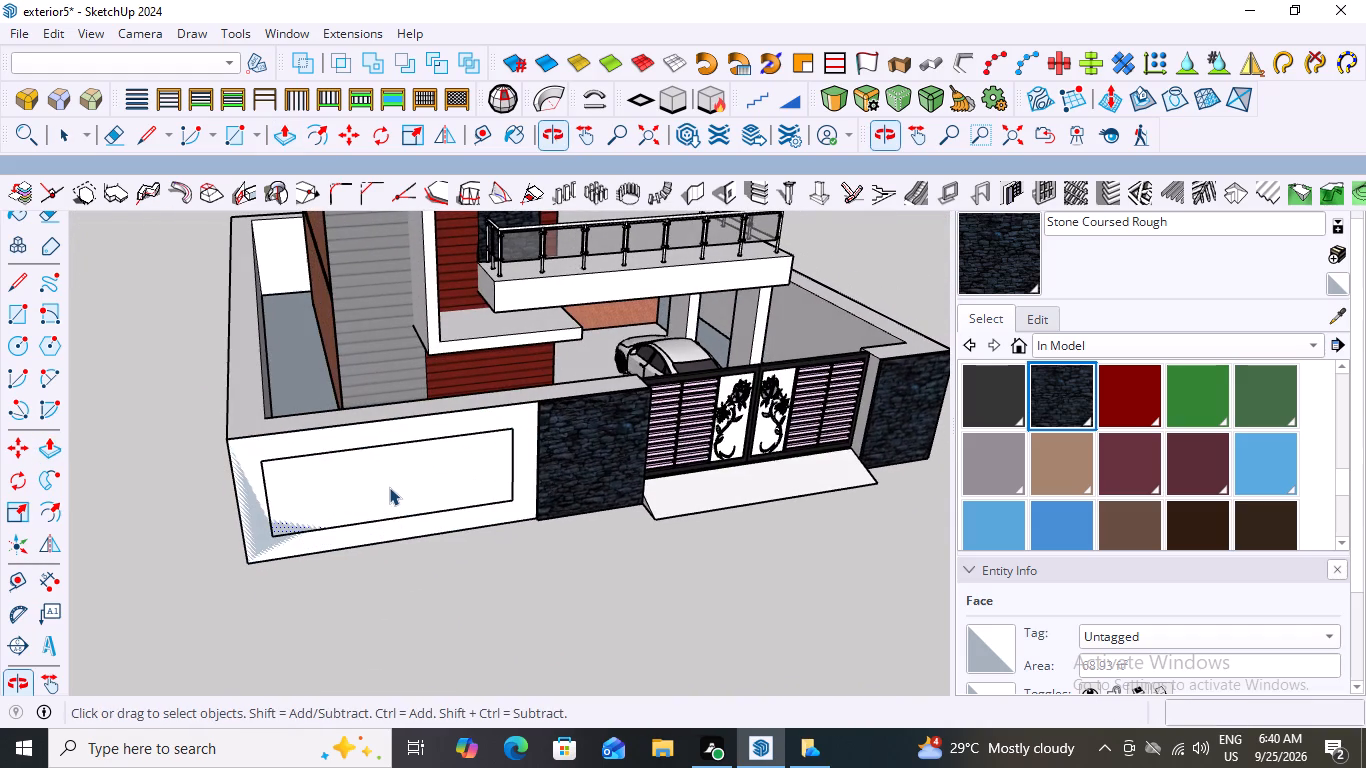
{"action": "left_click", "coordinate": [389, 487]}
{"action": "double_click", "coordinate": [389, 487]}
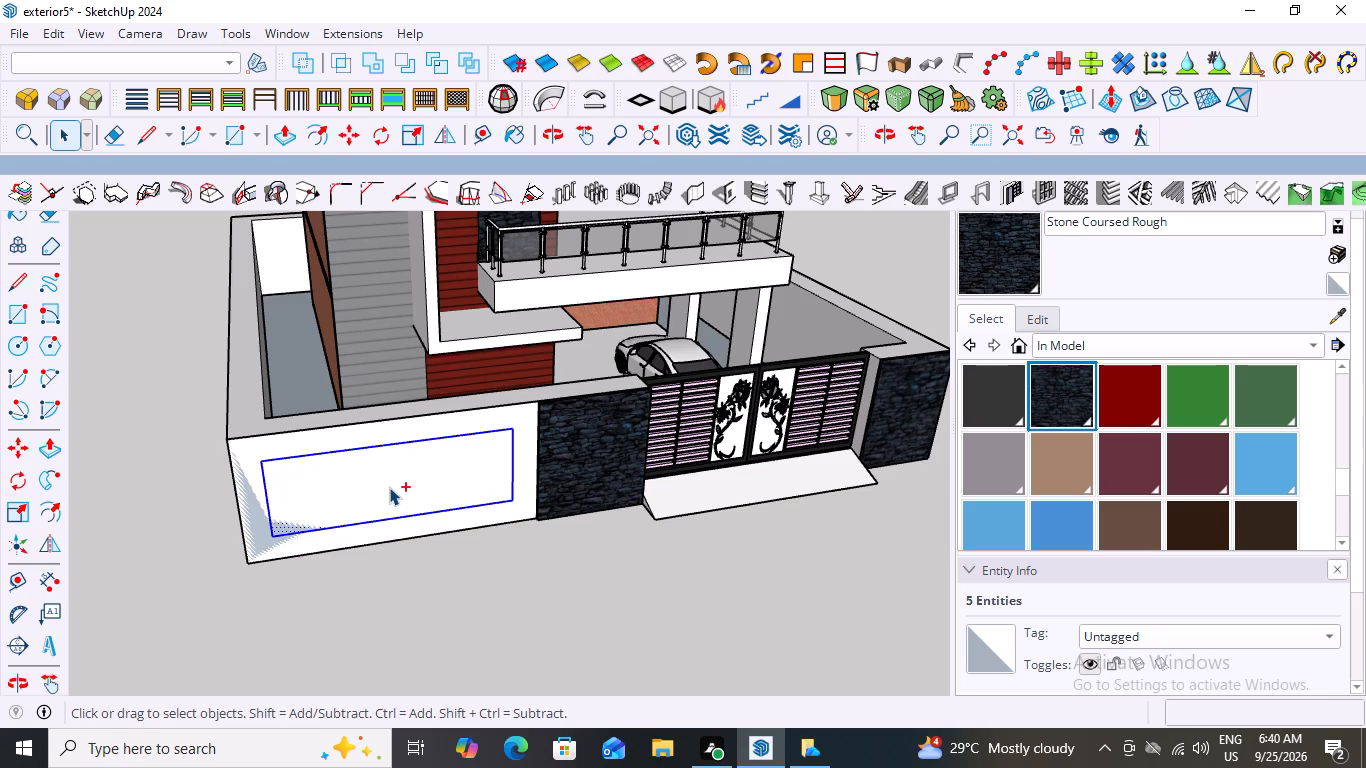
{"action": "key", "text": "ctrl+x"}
Examine the blank wall section from several angles and inside the boundary wall group behind the panel border.
{"action": "triple_click", "coordinate": [389, 487]}
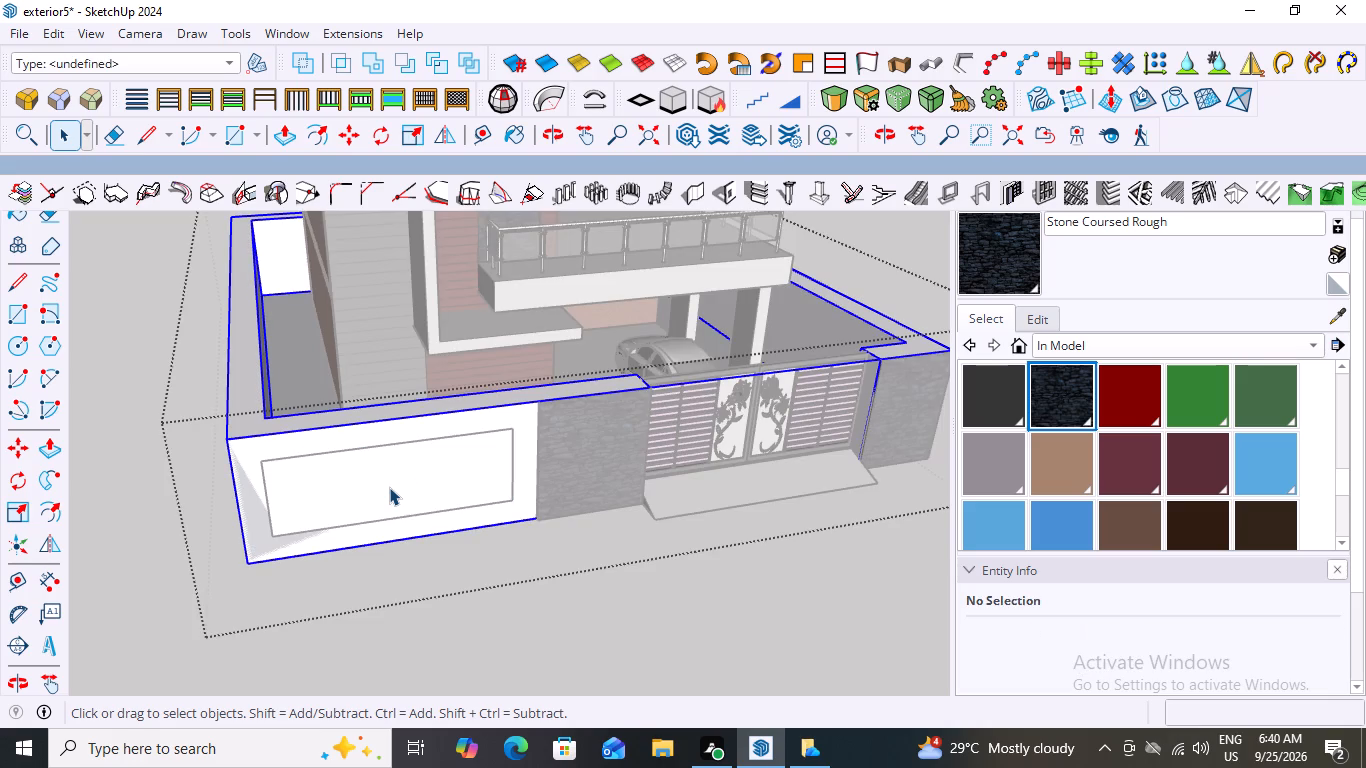
{"action": "double_click", "coordinate": [389, 487]}
{"action": "scroll", "coordinate": [419, 597], "scroll_direction": "down", "scroll_amount": 3}
{"action": "key", "text": "space"}
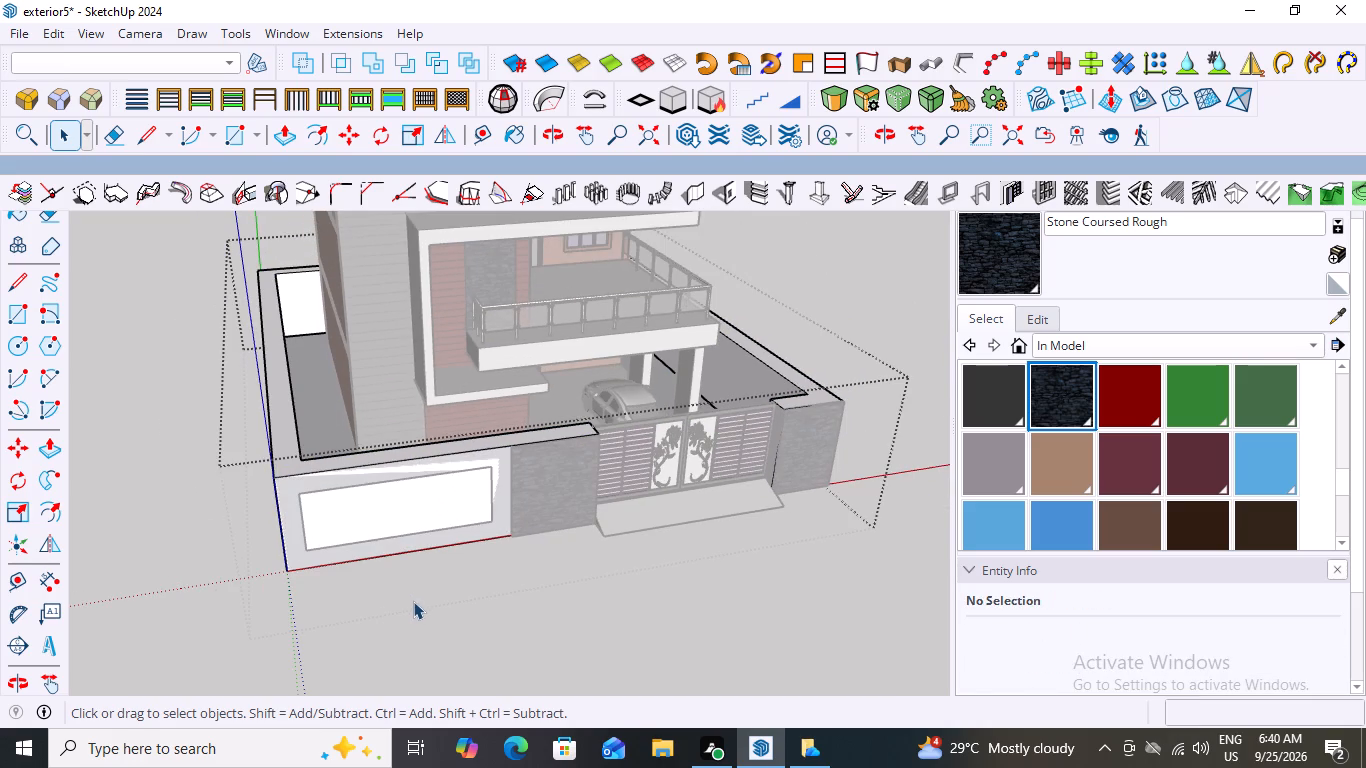
{"action": "left_click", "coordinate": [413, 602]}
{"action": "left_click", "coordinate": [119, 511]}
{"action": "double_click", "coordinate": [119, 511]}
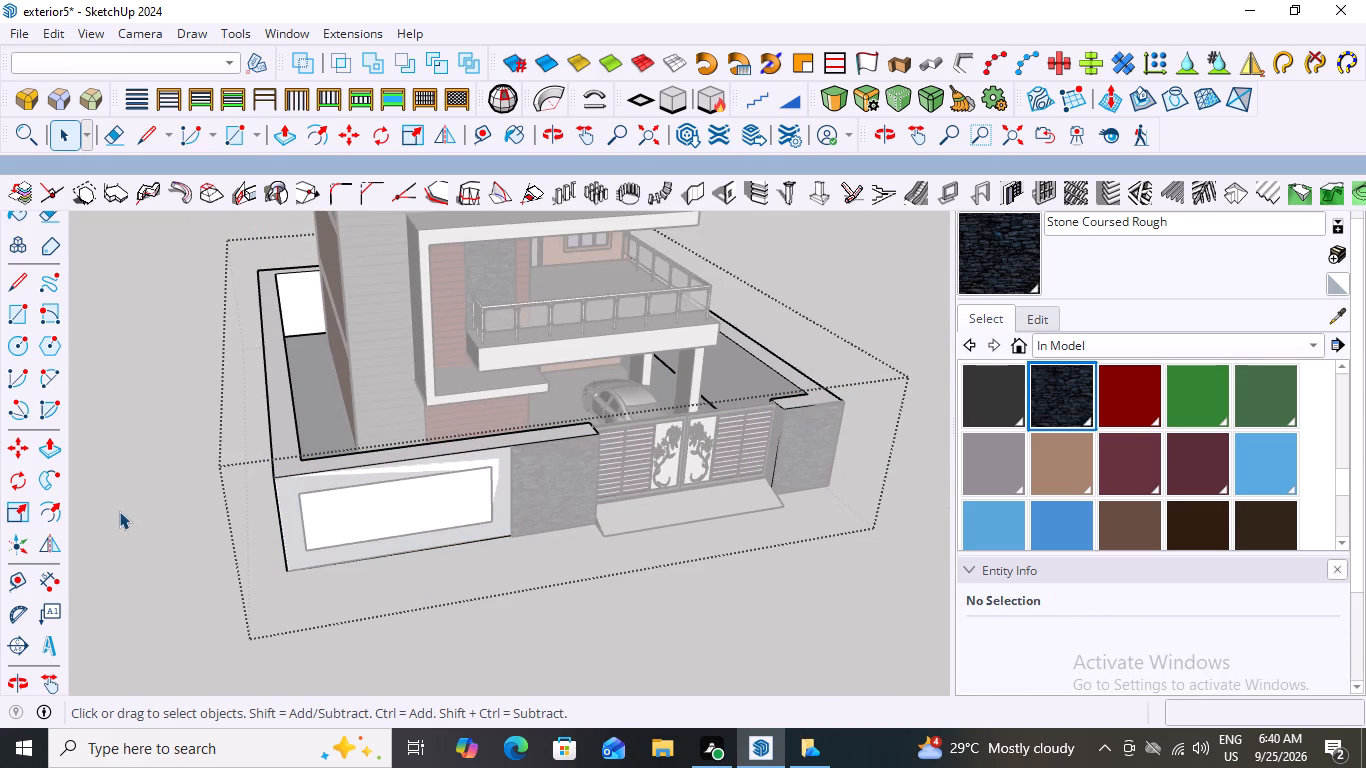
{"action": "scroll", "coordinate": [392, 460], "scroll_direction": "down", "scroll_amount": 7}
{"action": "left_click", "coordinate": [752, 304]}
{"action": "middle_click_drag", "start_coordinate": [307, 538], "coordinate": [440, 561]}
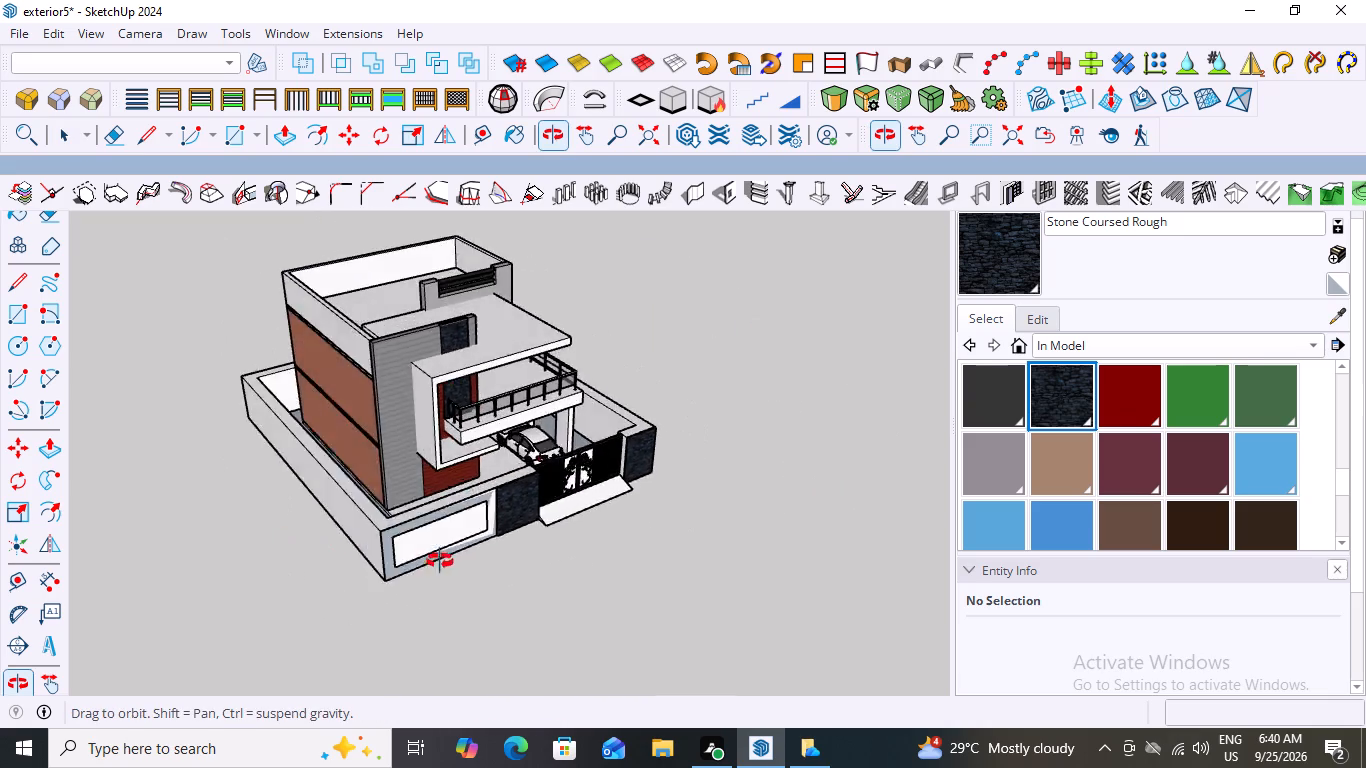
{"action": "middle_click_drag", "start_coordinate": [440, 561], "coordinate": [626, 534]}
{"action": "scroll", "coordinate": [523, 523], "scroll_direction": "up", "scroll_amount": 9}
{"action": "middle_click_drag", "start_coordinate": [509, 518], "coordinate": [578, 549]}
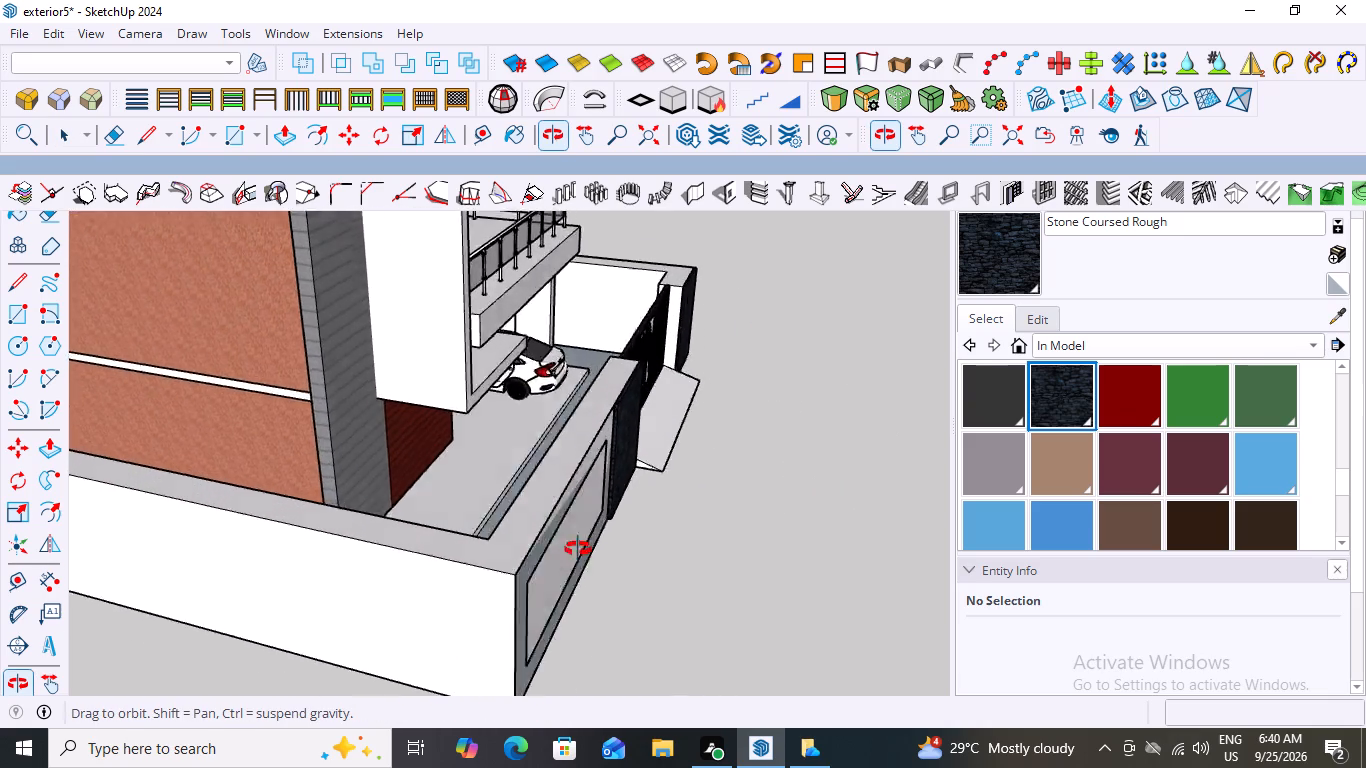
{"action": "middle_click_drag", "start_coordinate": [578, 549], "coordinate": [228, 463]}
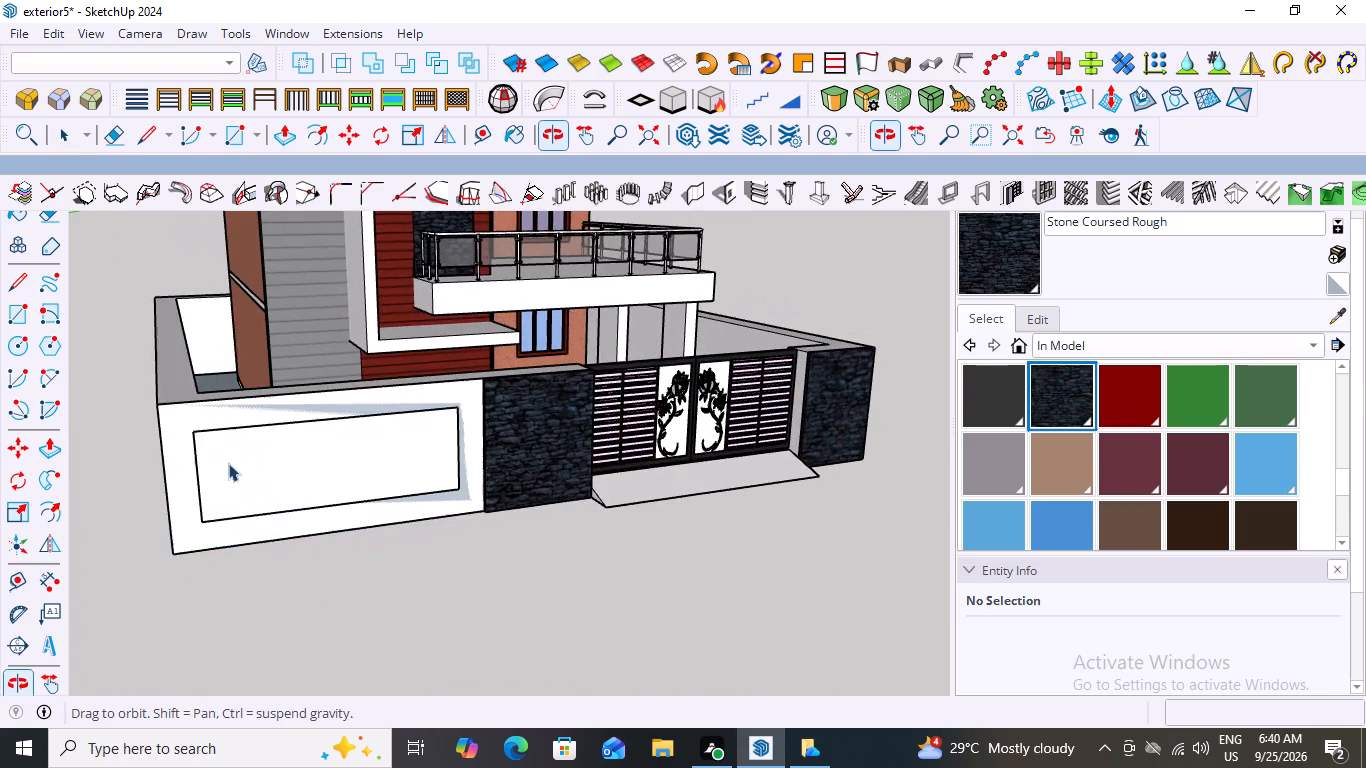
{"action": "scroll", "coordinate": [367, 470], "scroll_direction": "up", "scroll_amount": 2}
{"action": "left_click", "coordinate": [351, 448]}
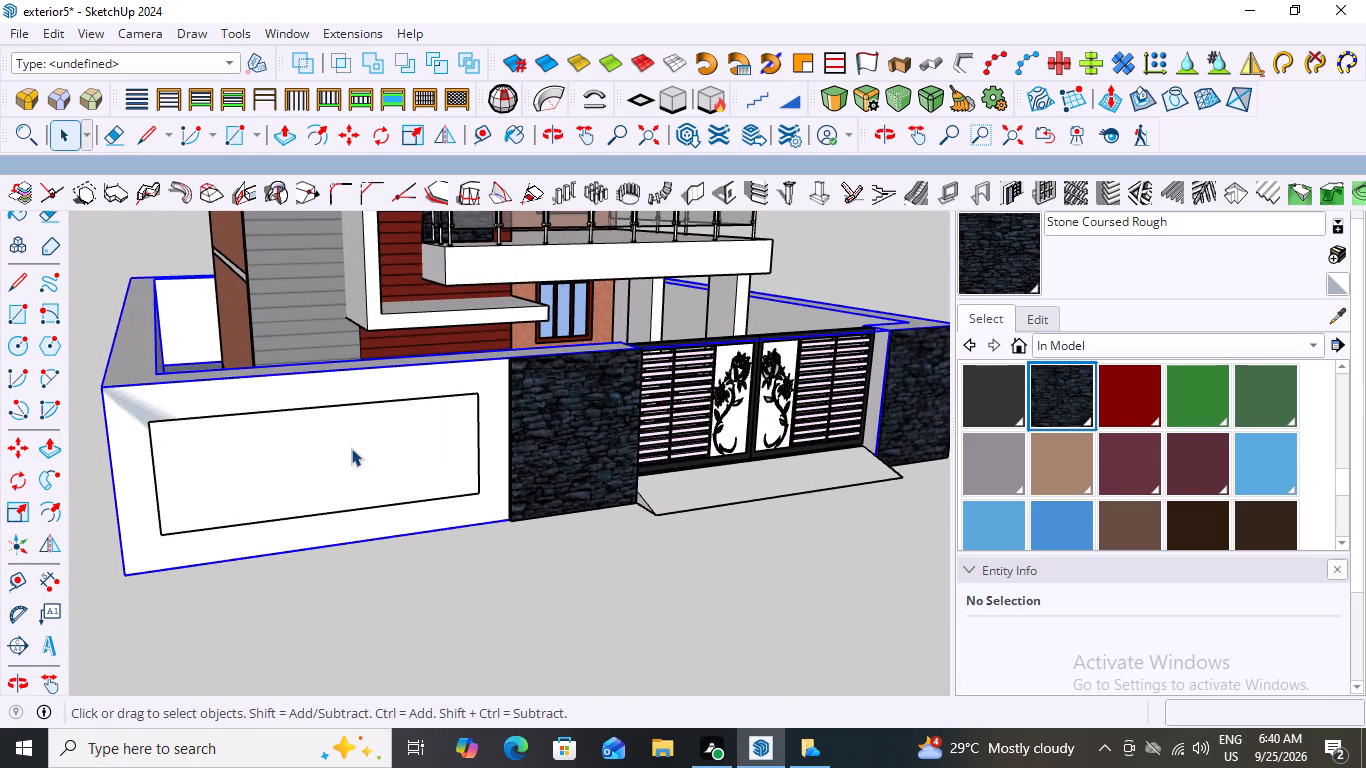
{"action": "double_click", "coordinate": [351, 448]}
{"action": "double_click", "coordinate": [351, 448]}
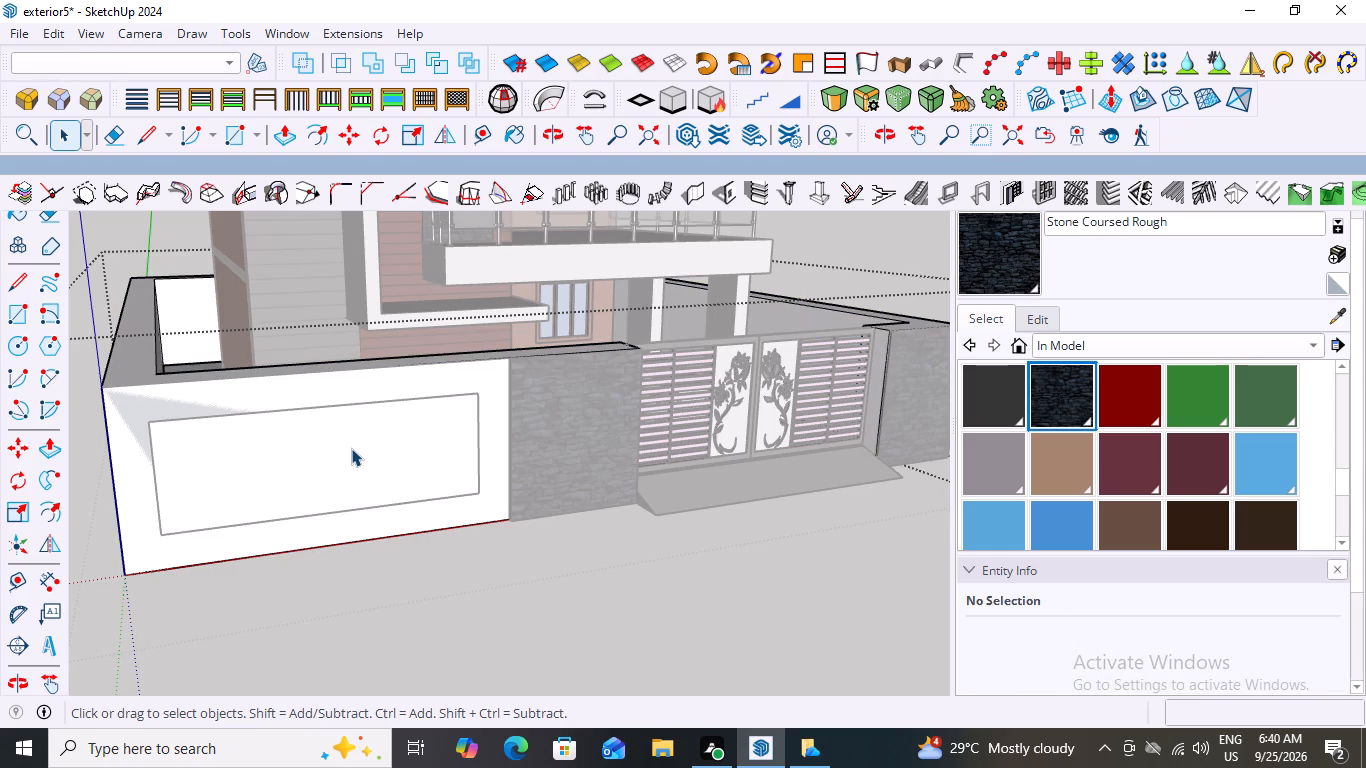
{"action": "key", "text": "space"}
{"action": "left_click", "coordinate": [337, 672]}
{"action": "double_click", "coordinate": [495, 634]}
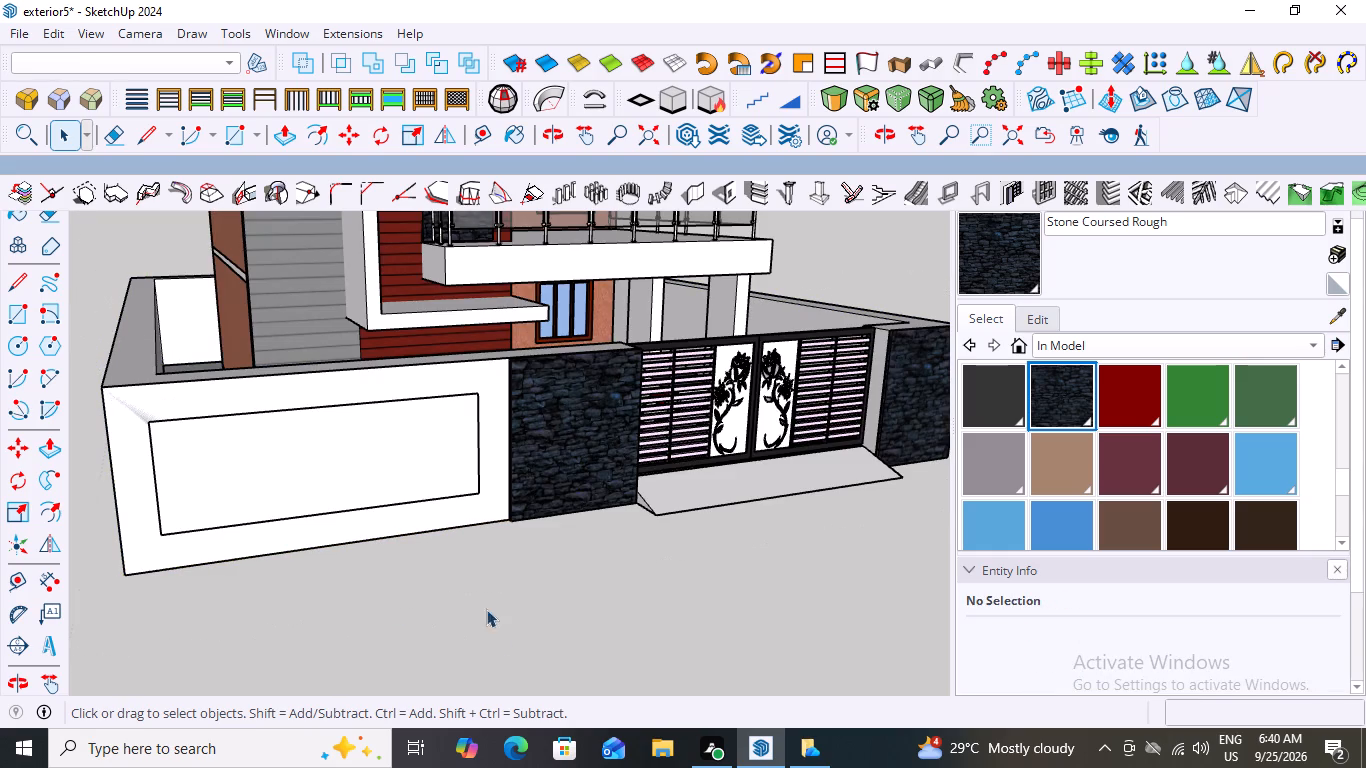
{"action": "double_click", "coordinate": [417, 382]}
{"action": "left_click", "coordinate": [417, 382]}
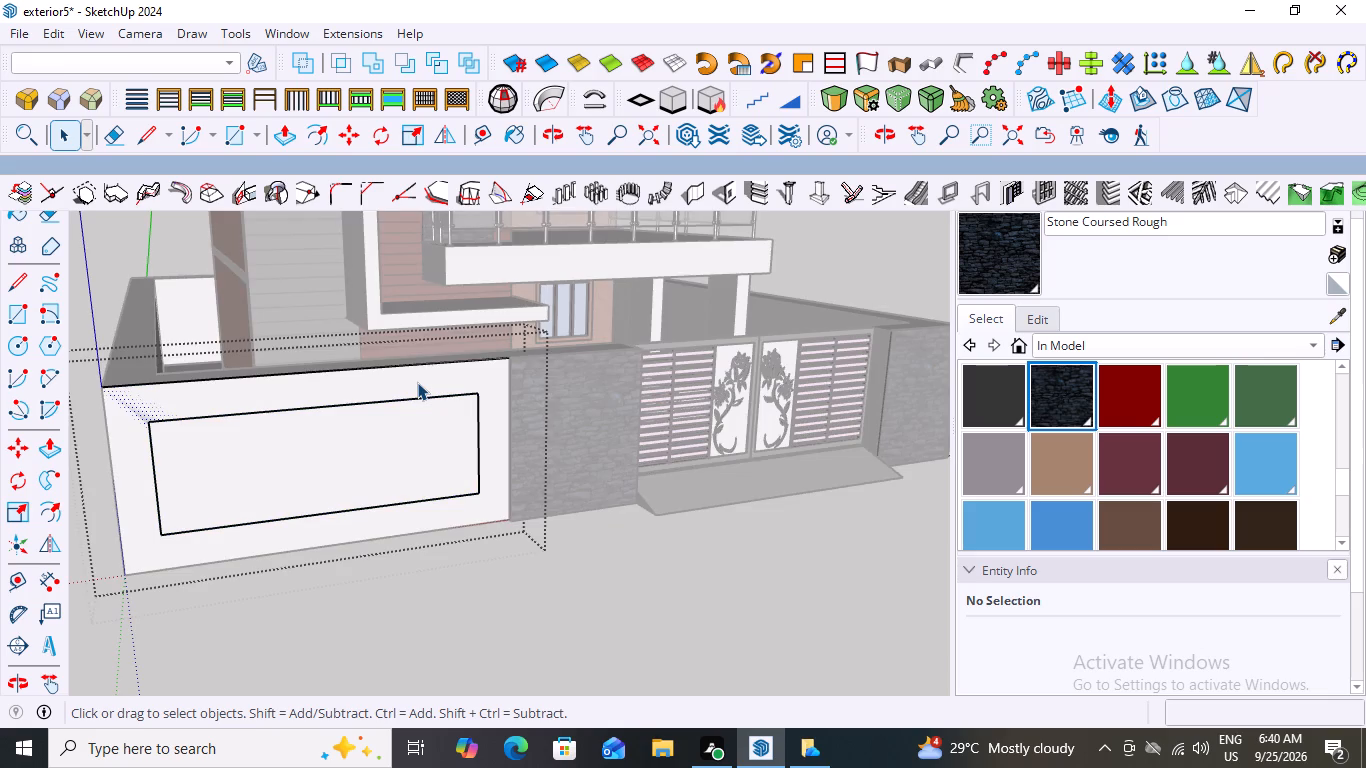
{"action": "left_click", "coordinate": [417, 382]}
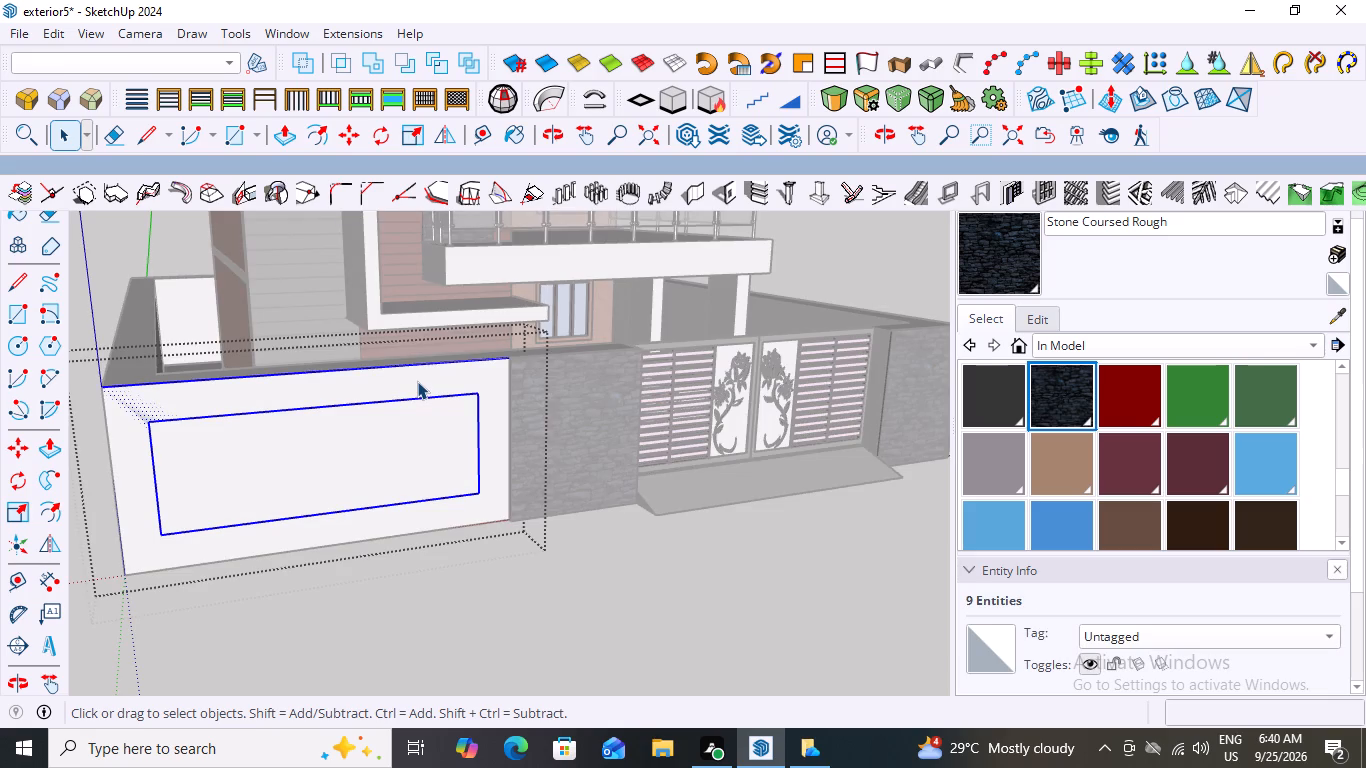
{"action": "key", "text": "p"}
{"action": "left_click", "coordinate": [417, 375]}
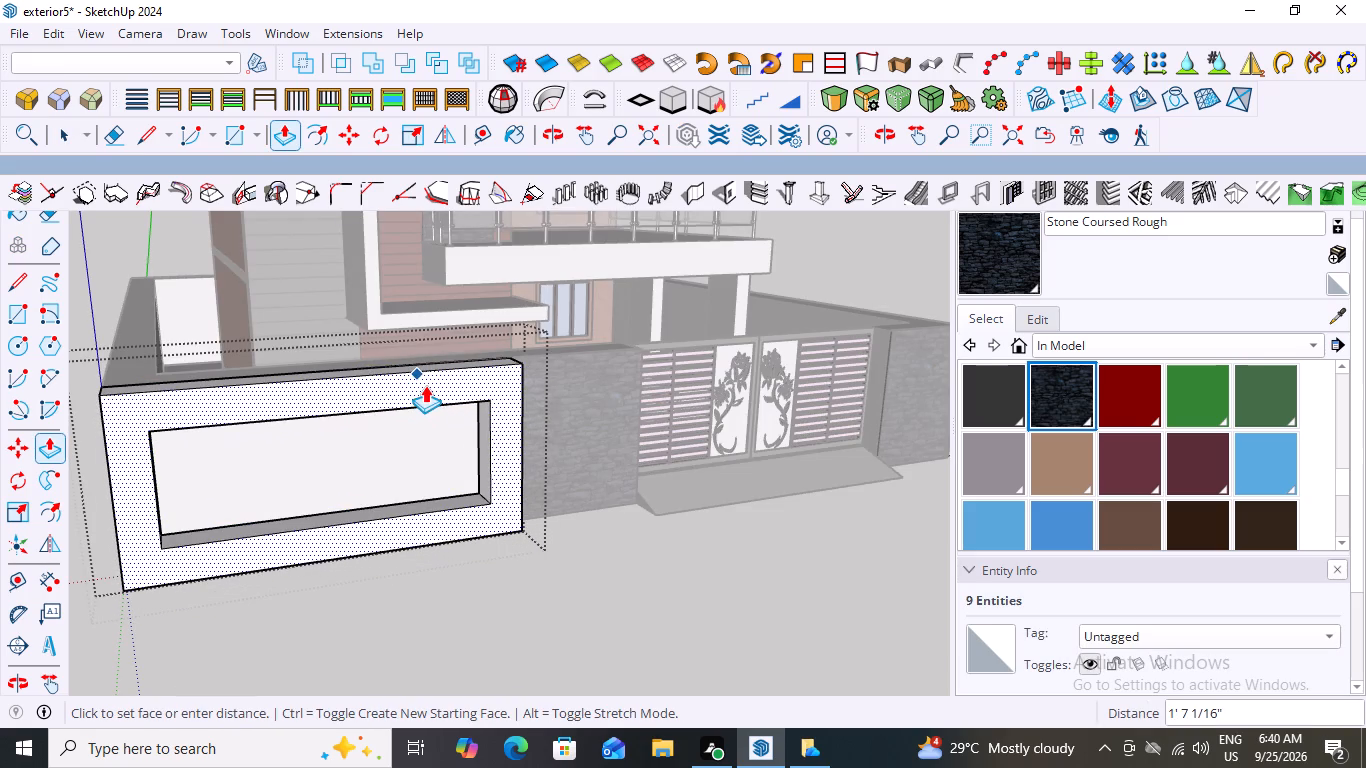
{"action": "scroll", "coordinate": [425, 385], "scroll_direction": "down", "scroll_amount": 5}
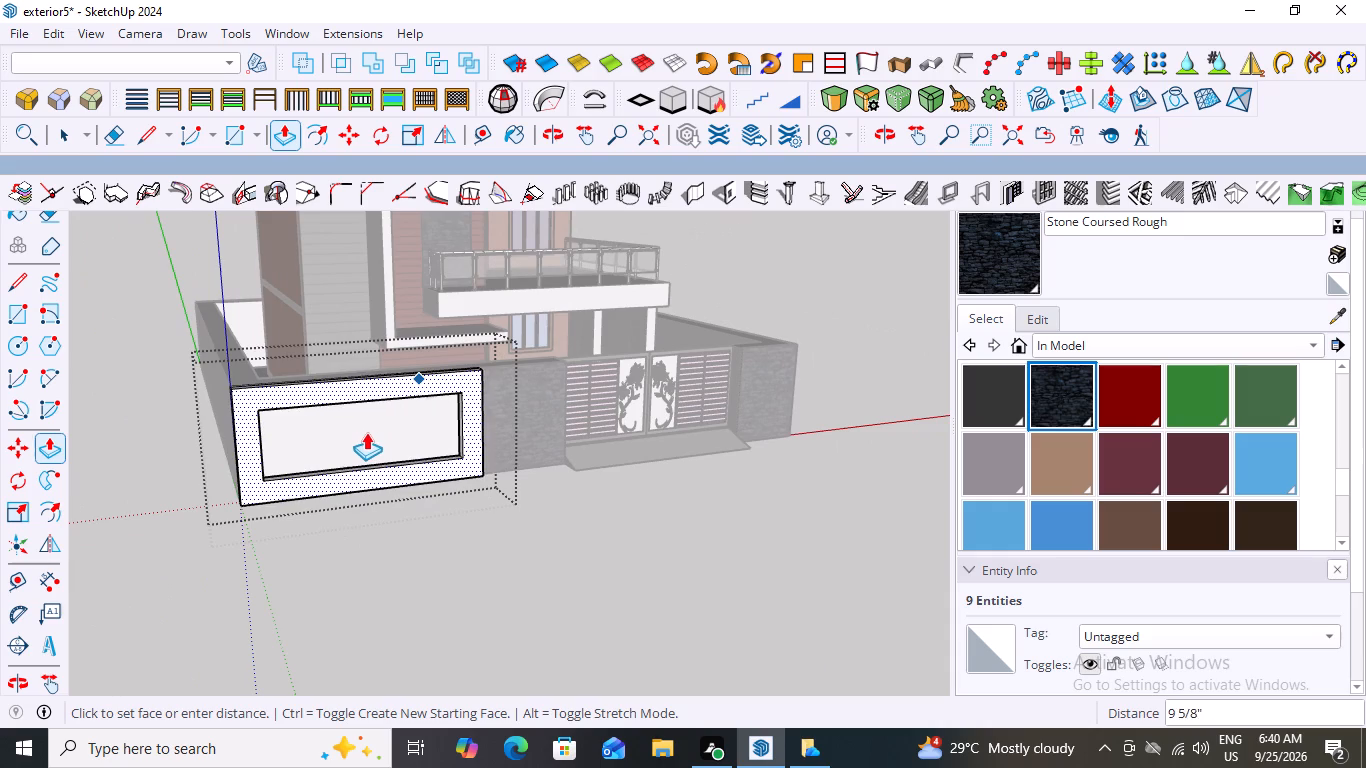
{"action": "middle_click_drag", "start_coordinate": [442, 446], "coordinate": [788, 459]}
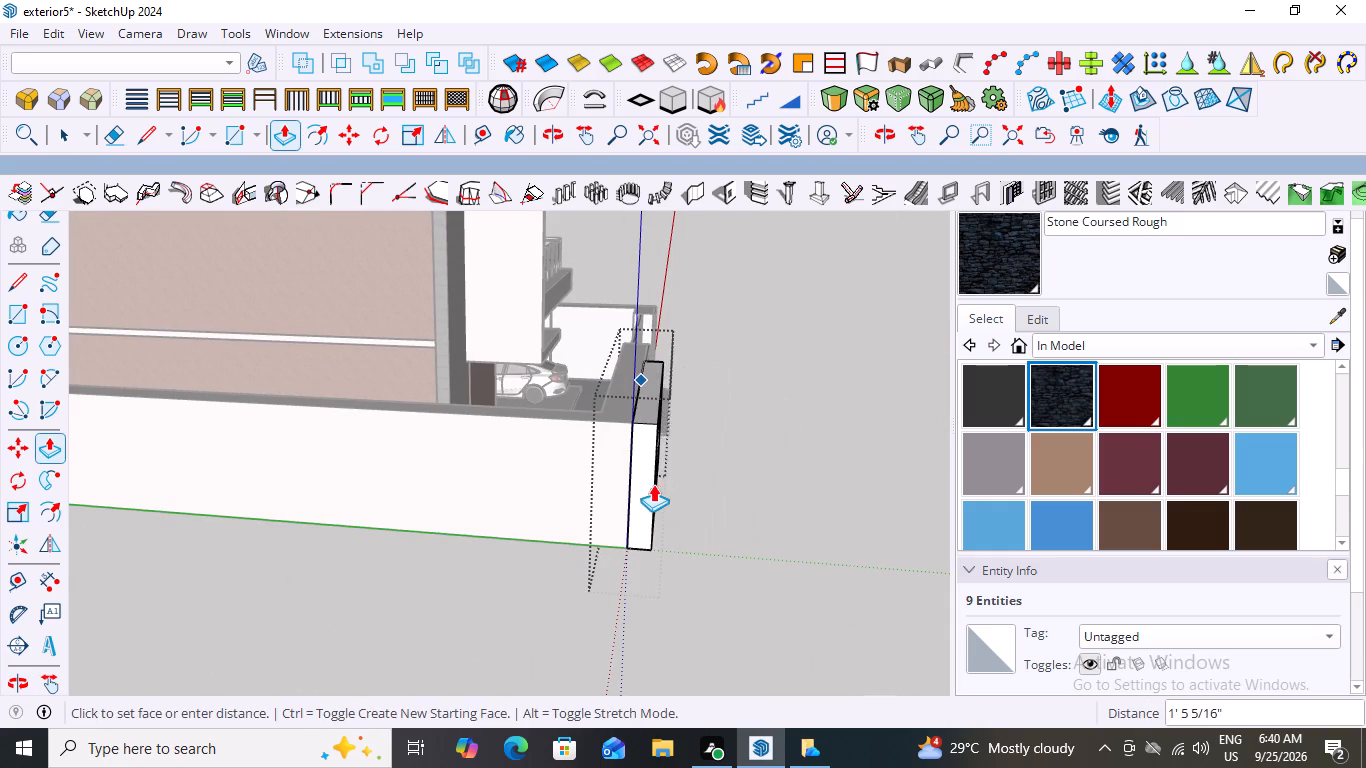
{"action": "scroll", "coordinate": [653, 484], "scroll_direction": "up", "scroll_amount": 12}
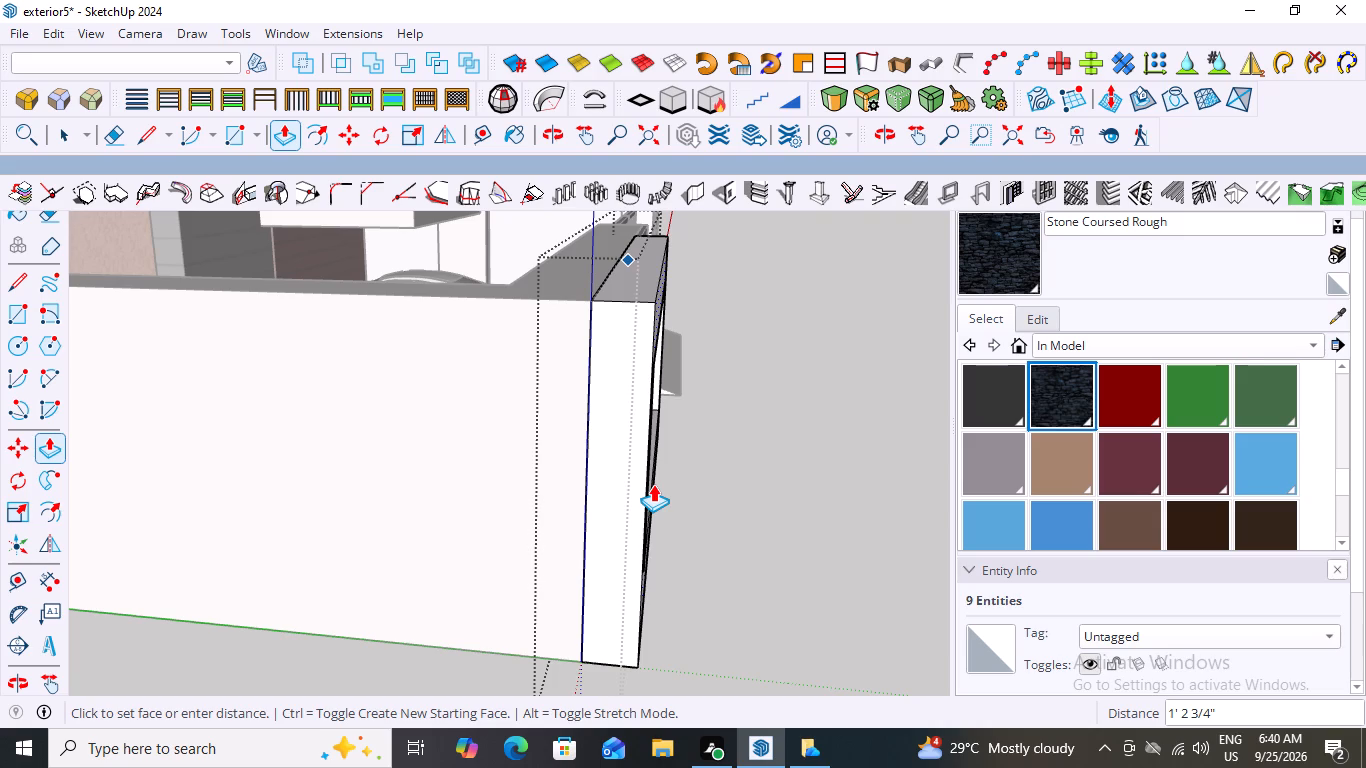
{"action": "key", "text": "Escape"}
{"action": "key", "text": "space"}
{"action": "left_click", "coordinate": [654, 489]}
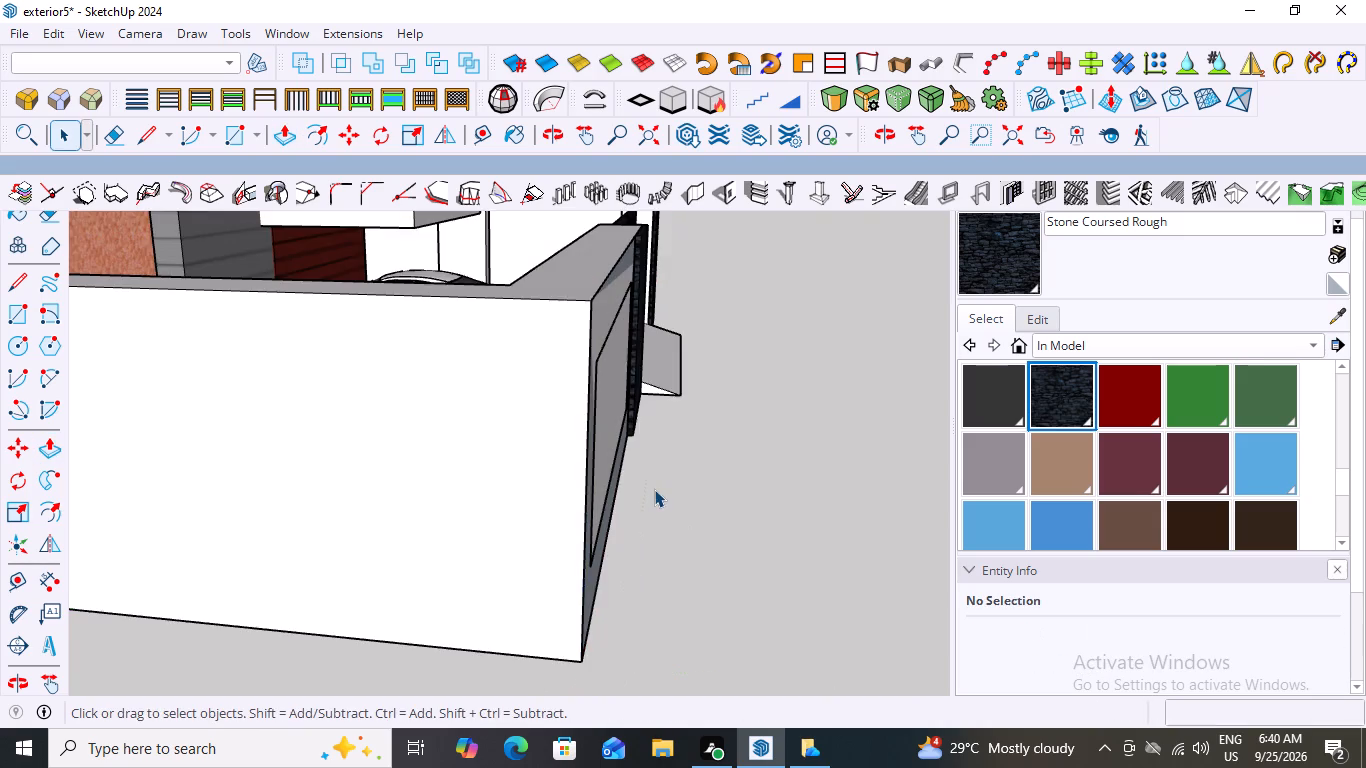
Undo the run of recent edits on the blank wall section, back past the inner rectangle and the cutting of the panel's inner face.
{"action": "middle_click_drag", "start_coordinate": [724, 495], "coordinate": [455, 500]}
{"action": "scroll", "coordinate": [455, 500], "scroll_direction": "down", "scroll_amount": 1}
{"action": "key", "text": "ctrl+z"}
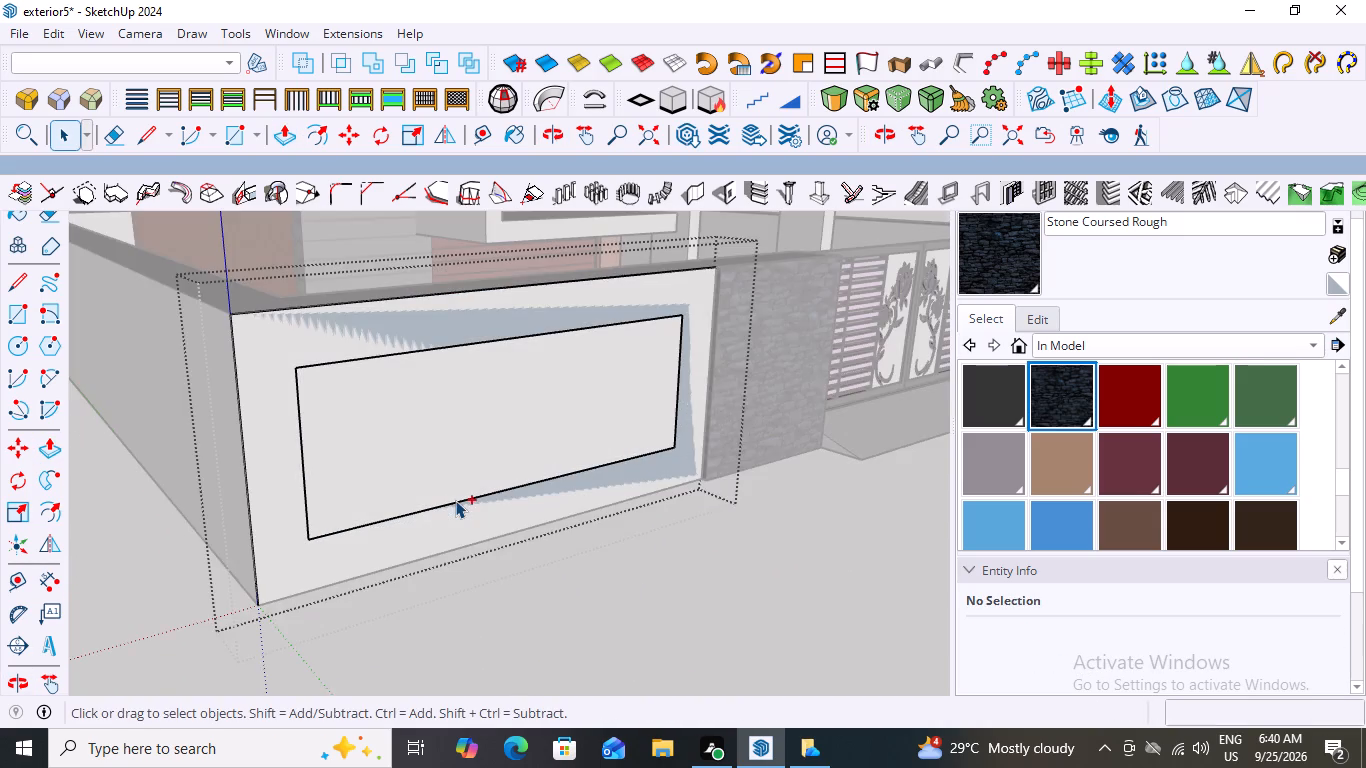
{"action": "key", "text": "ctrl+z"}
{"action": "key", "text": "ctrl+z"}
{"action": "key", "text": "ctrl+z"}
{"action": "key", "text": "ctrl+z"}
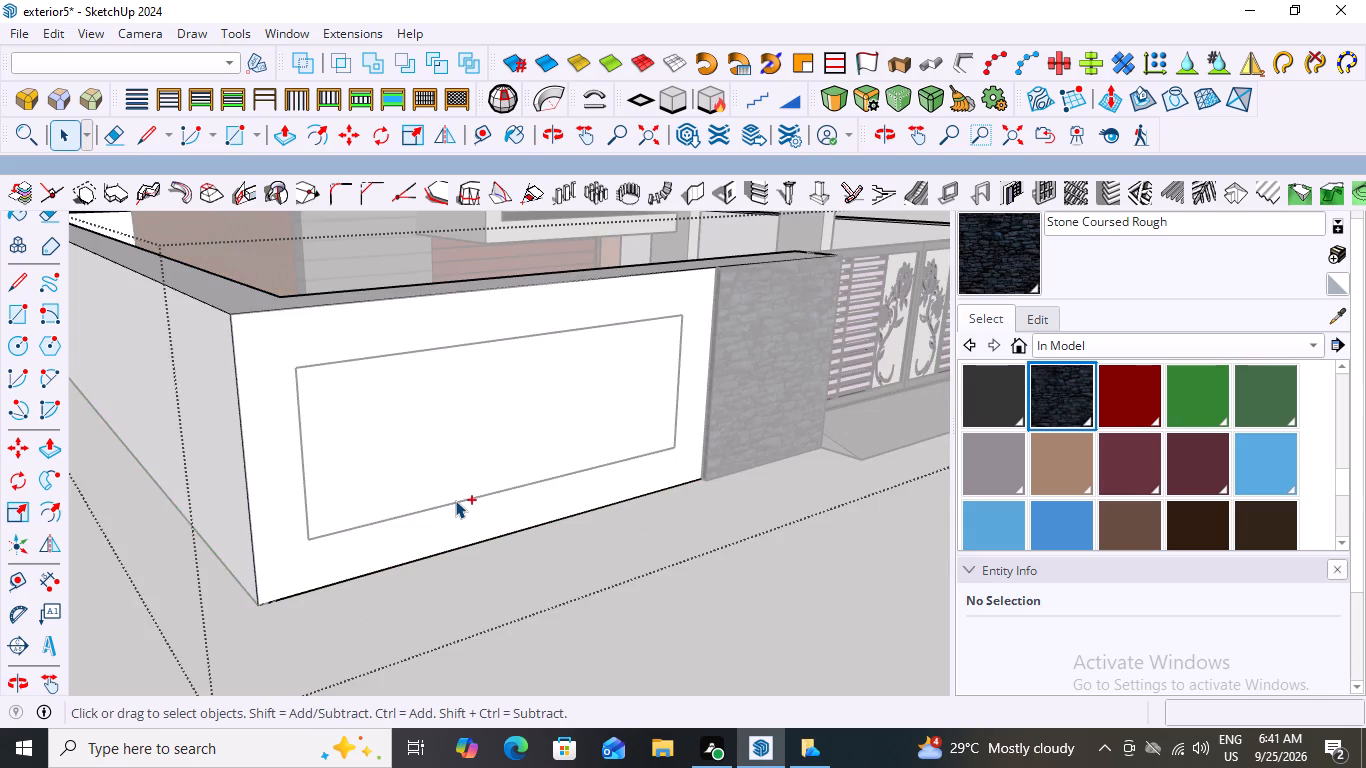
{"action": "key", "text": "ctrl+z"}
{"action": "key", "text": "ctrl+z"}
{"action": "key", "text": "ctrl+z"}
{"action": "key", "text": "ctrl+z"}
{"action": "key", "text": "ctrl+z"}
{"action": "key", "text": "ctrl+z"}
{"action": "key", "text": "ctrl+z"}
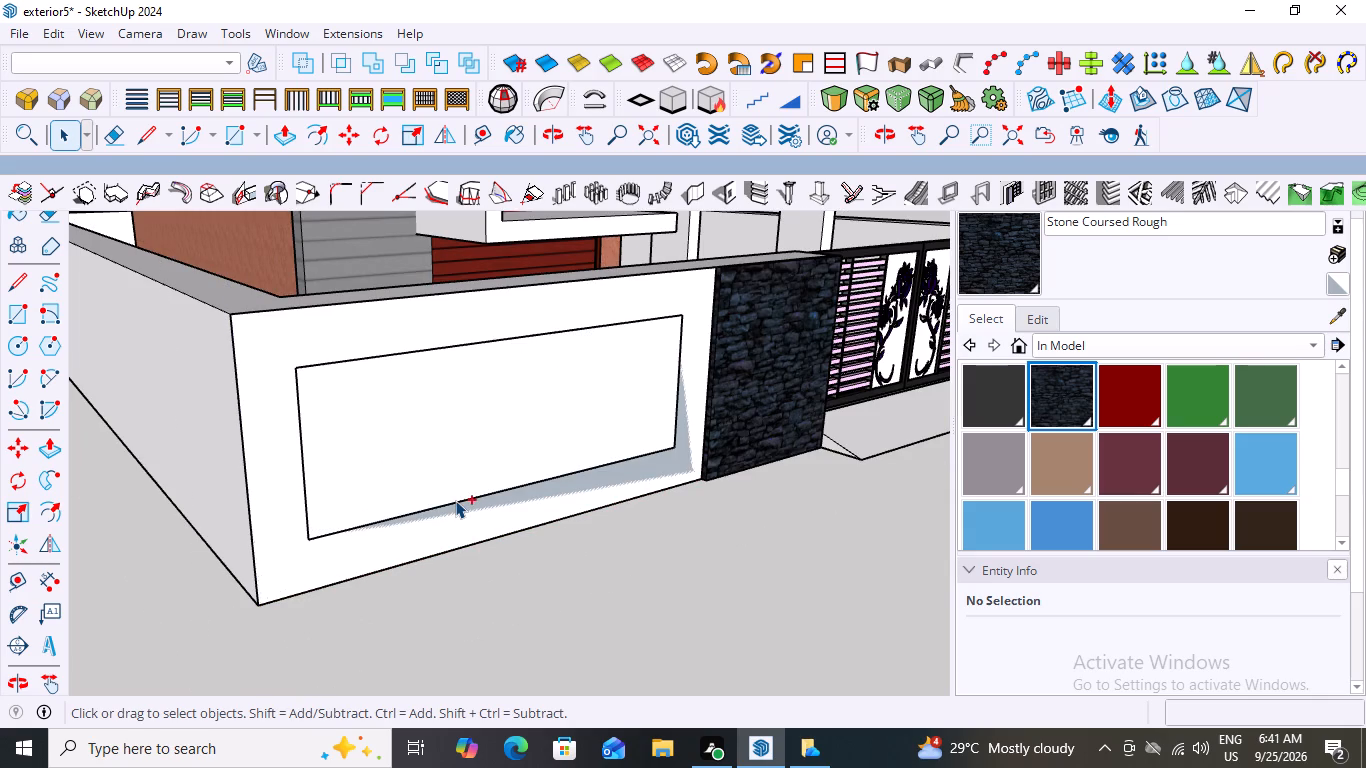
{"action": "key", "text": "ctrl+z"}
{"action": "key", "text": "ctrl+z"}
{"action": "key", "text": "ctrl+z"}
{"action": "key", "text": "ctrl+z"}
{"action": "key", "text": "ctrl+z"}
{"action": "key", "text": "ctrl+z"}
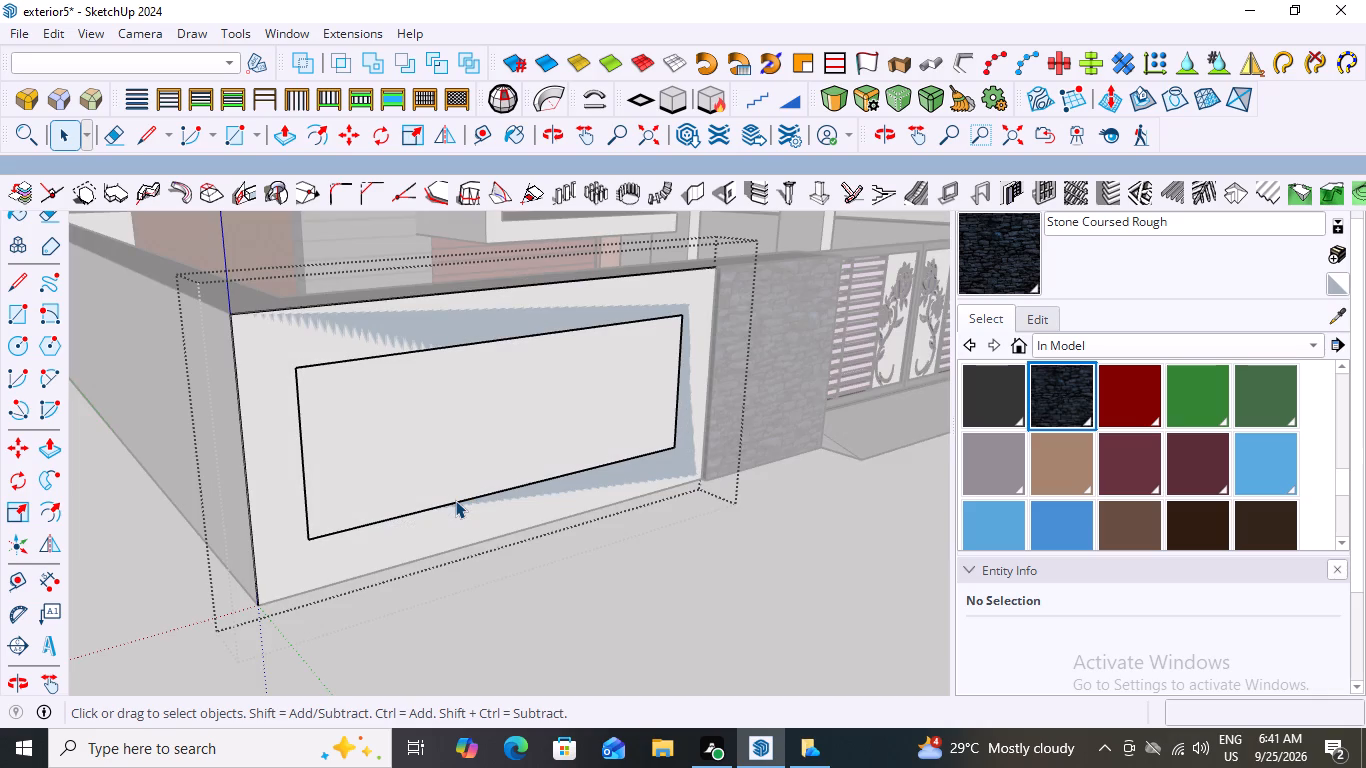
{"action": "key", "text": "ctrl+z"}
{"action": "key", "text": "ctrl+z"}
{"action": "key", "text": "ctrl+z"}
{"action": "key", "text": "ctrl+z"}
{"action": "key", "text": "ctrl+z"}
{"action": "key", "text": "ctrl+z"}
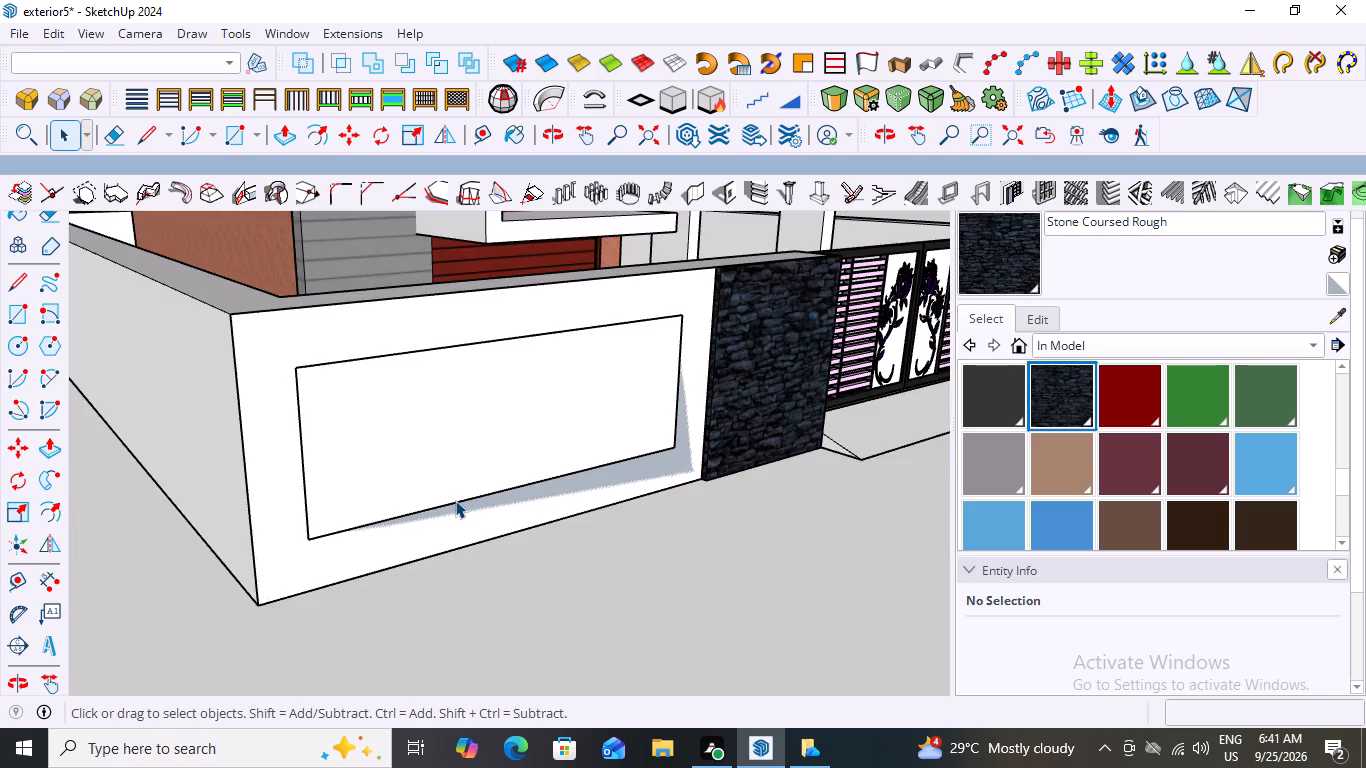
{"action": "key", "text": "ctrl+z"}
{"action": "scroll", "coordinate": [455, 500], "scroll_direction": "down", "scroll_amount": 9}
{"action": "left_click", "coordinate": [795, 270]}
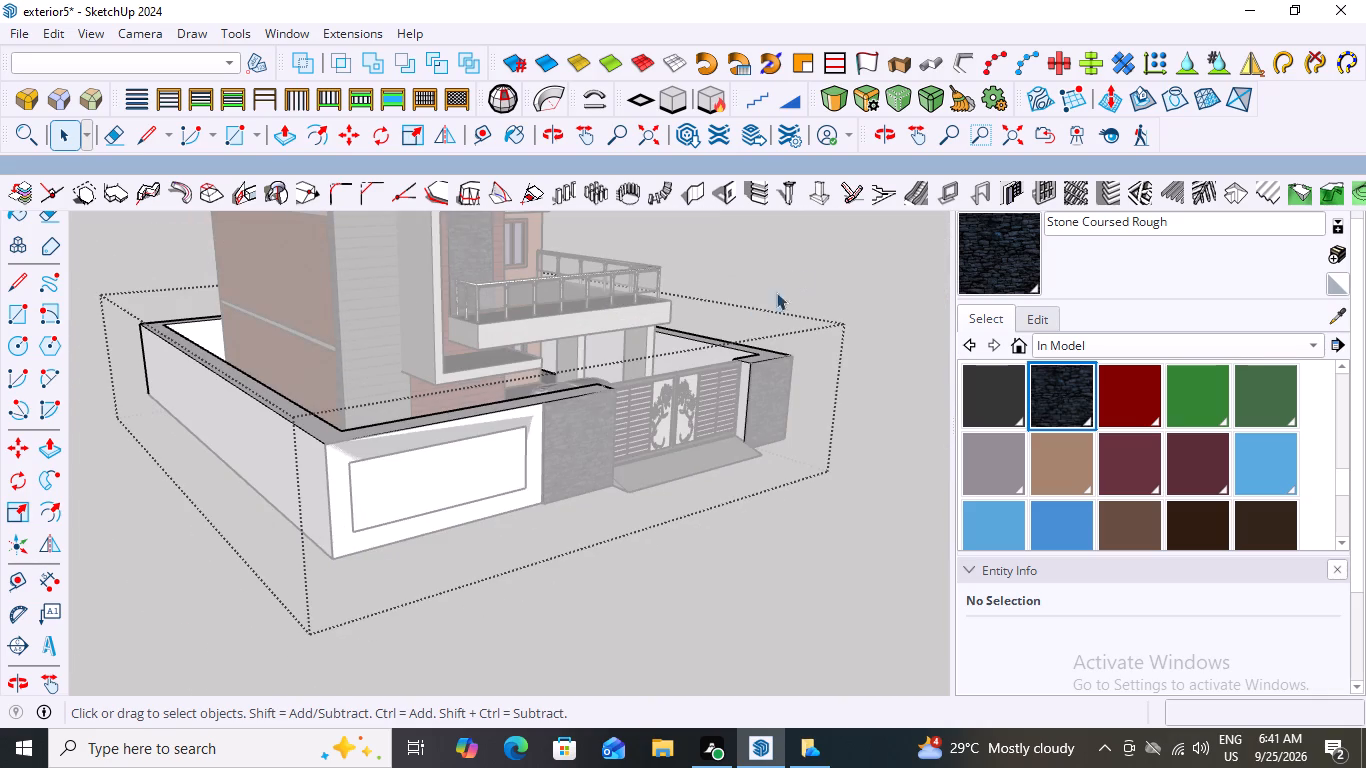
Undo the remaining edits on the blank wall section, back past the offset panel border, leaving a plain front face.
{"action": "key", "text": "ctrl+z"}
{"action": "key", "text": "ctrl+z"}
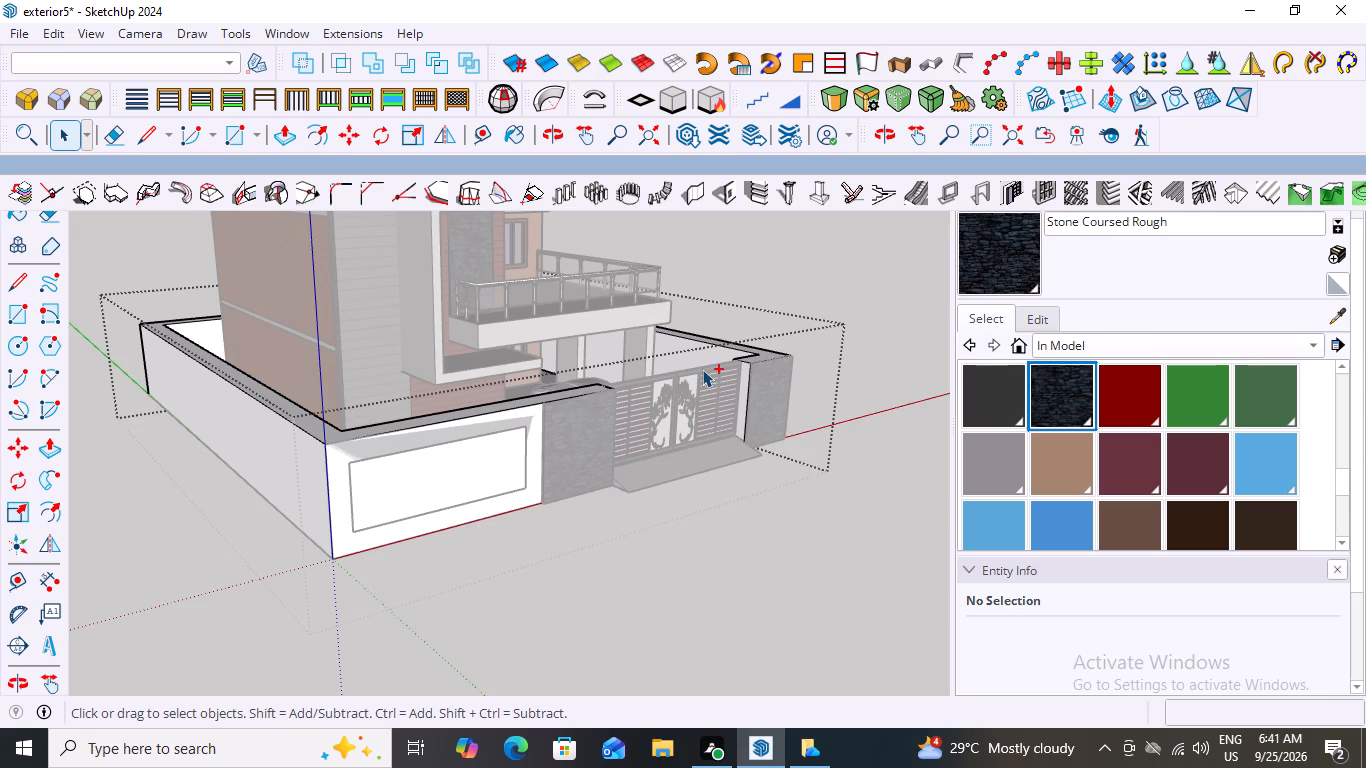
{"action": "key", "text": "ctrl+z"}
{"action": "key", "text": "ctrl+z"}
{"action": "key", "text": "ctrl+z"}
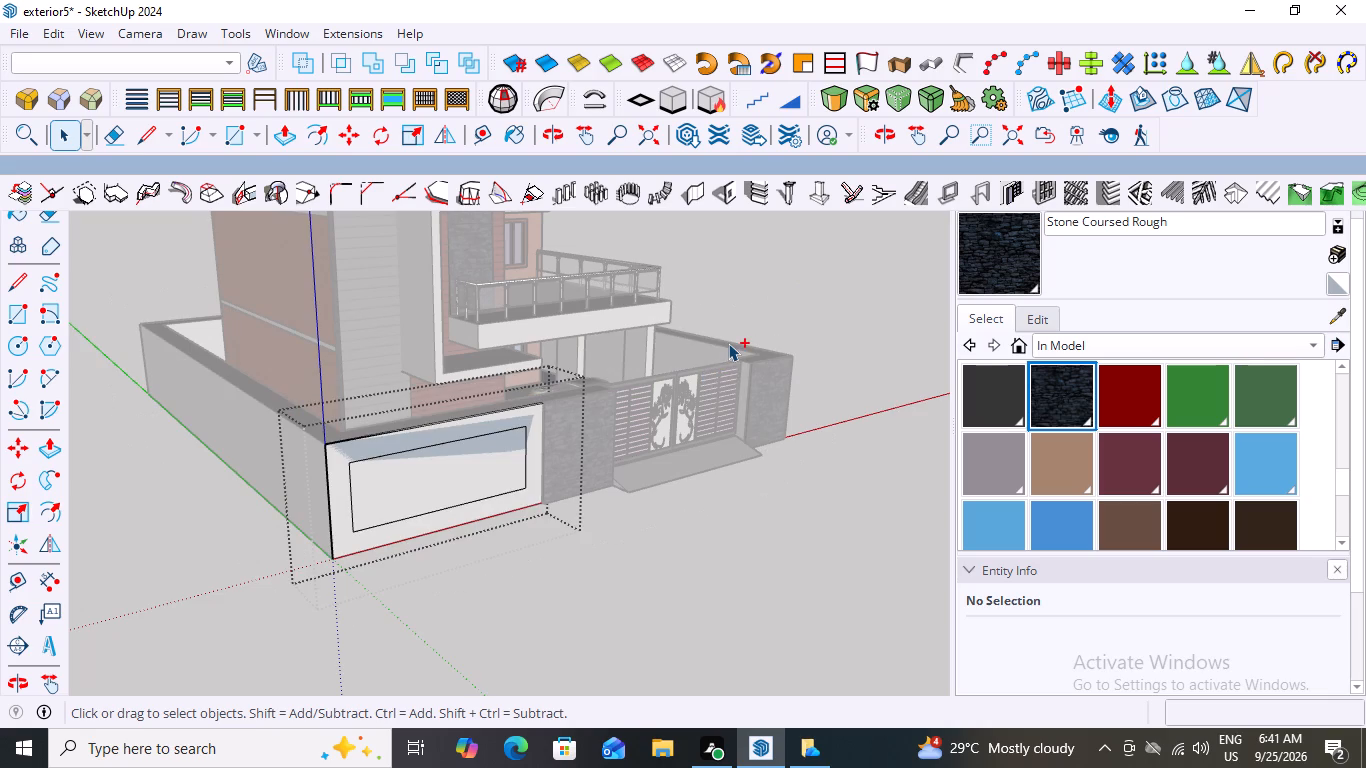
{"action": "key", "text": "ctrl+z"}
{"action": "key", "text": "ctrl+z"}
{"action": "key", "text": "ctrl+z"}
{"action": "key", "text": "ctrl+z"}
{"action": "key", "text": "ctrl+z"}
{"action": "key", "text": "ctrl+z"}
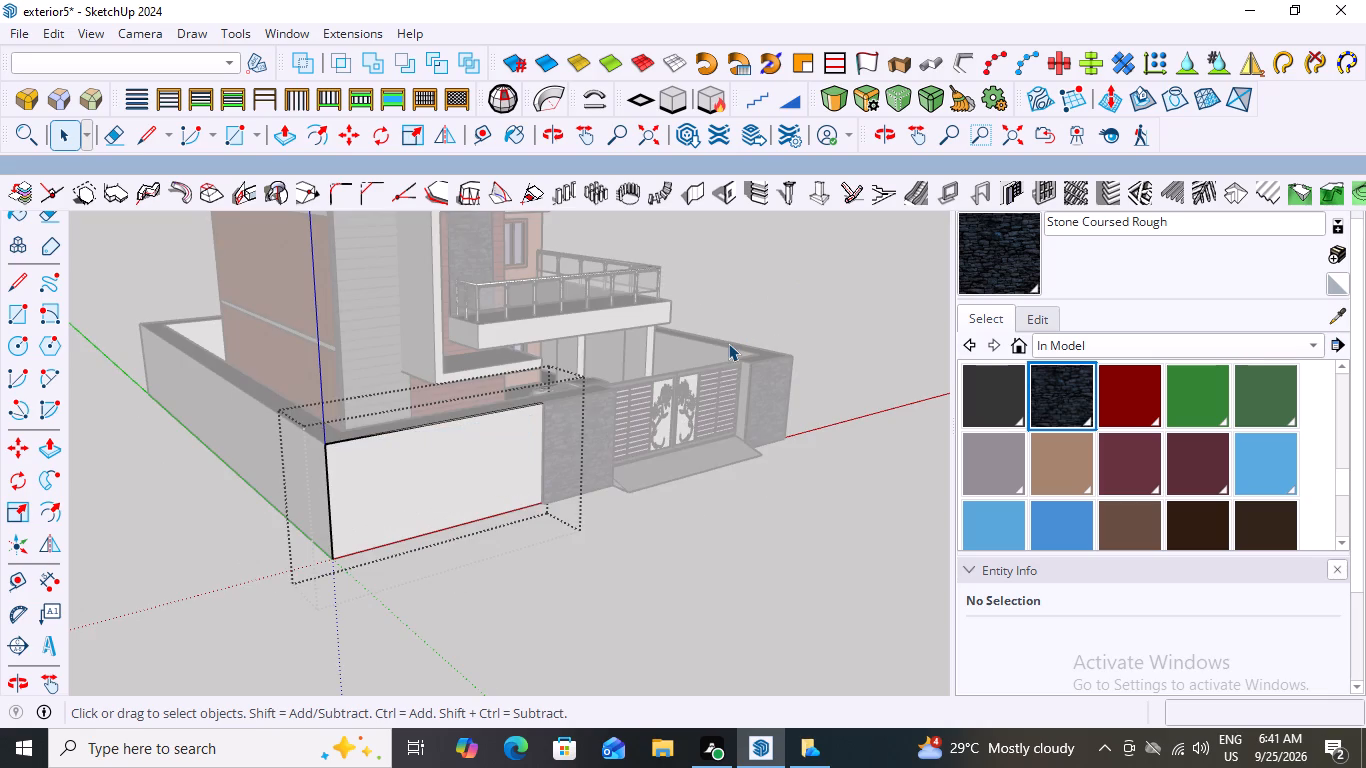
{"action": "key", "text": "ctrl+z"}
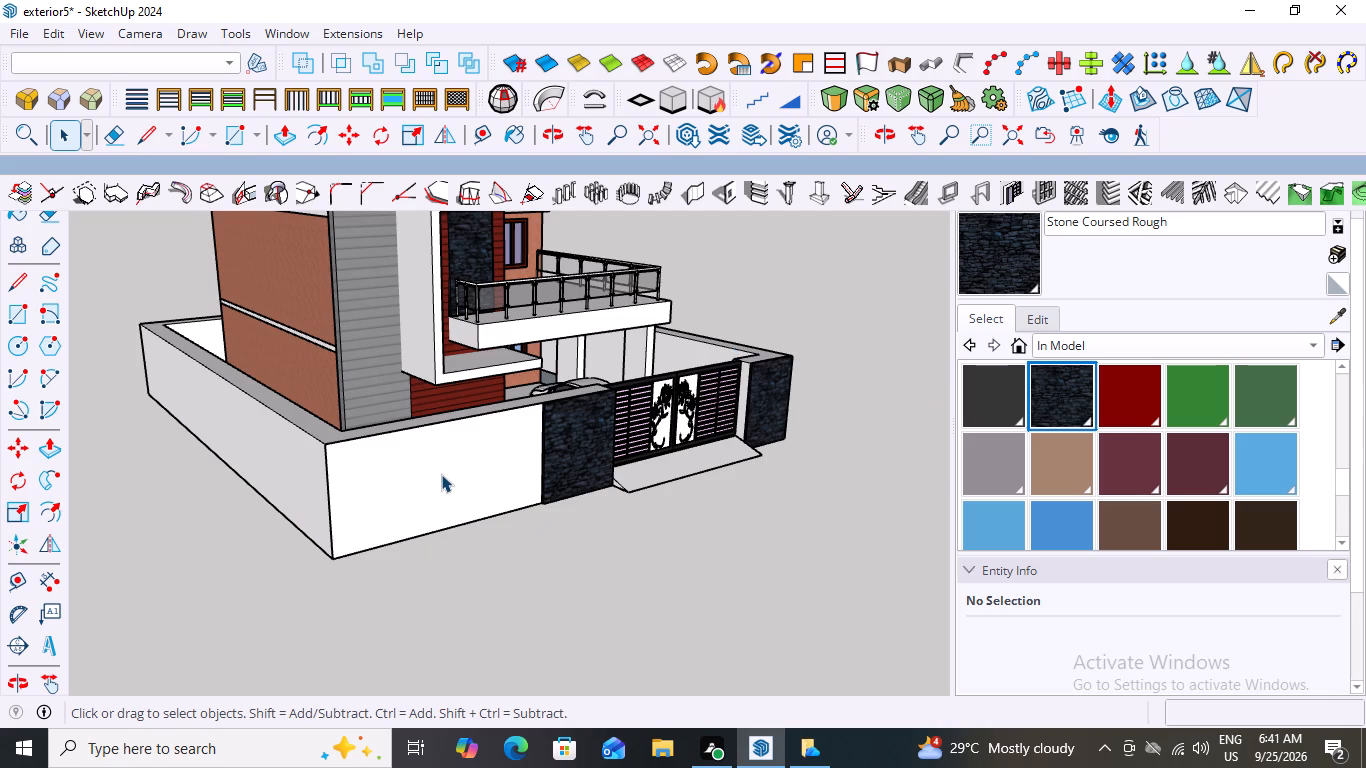
Open the blank wall section's group and offset its front face's outline inward by about 1' 4 1/2".
{"action": "left_click", "coordinate": [441, 474]}
{"action": "scroll", "coordinate": [441, 474], "scroll_direction": "up", "scroll_amount": 1}
{"action": "scroll", "coordinate": [441, 474], "scroll_direction": "down", "scroll_amount": 2}
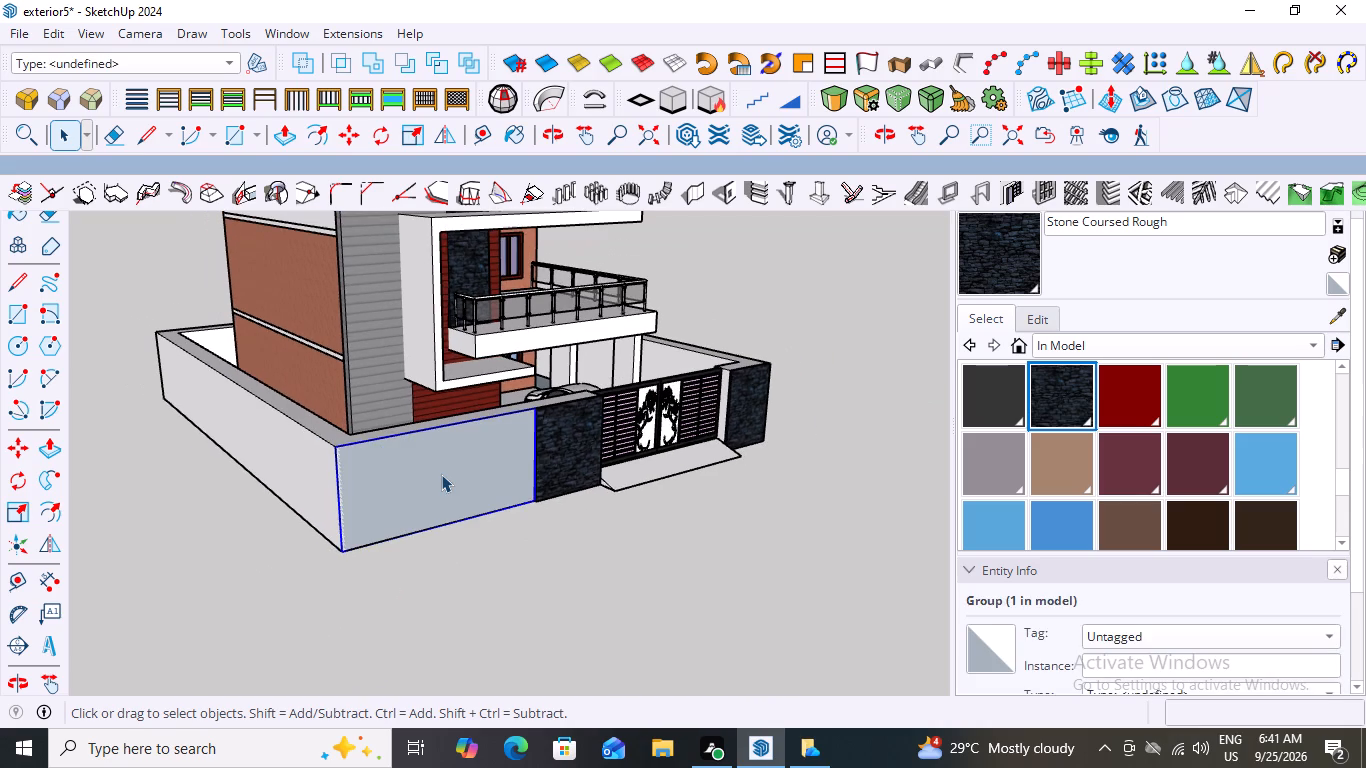
{"action": "scroll", "coordinate": [371, 505], "scroll_direction": "up", "scroll_amount": 3}
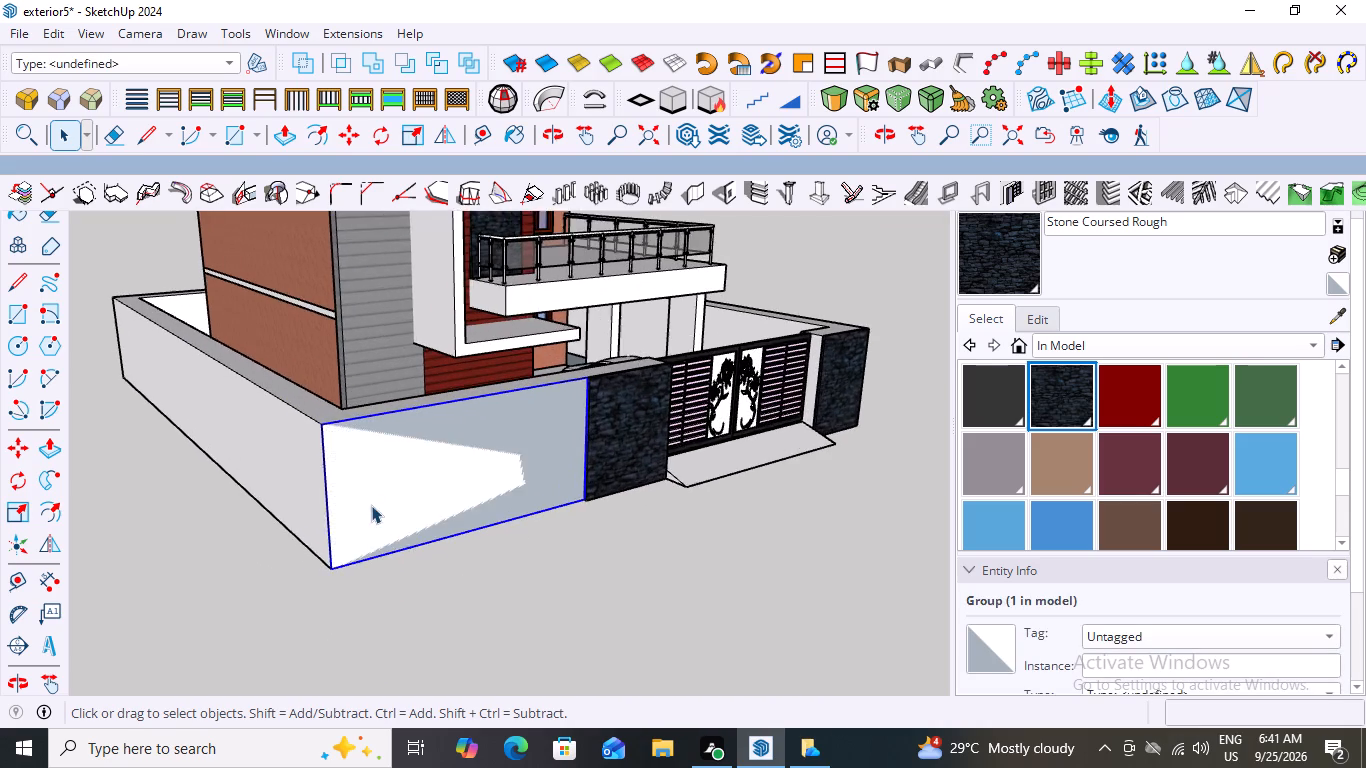
{"action": "scroll", "coordinate": [371, 505], "scroll_direction": "up", "scroll_amount": 2}
{"action": "left_click", "coordinate": [406, 485]}
{"action": "left_click", "coordinate": [406, 485]}
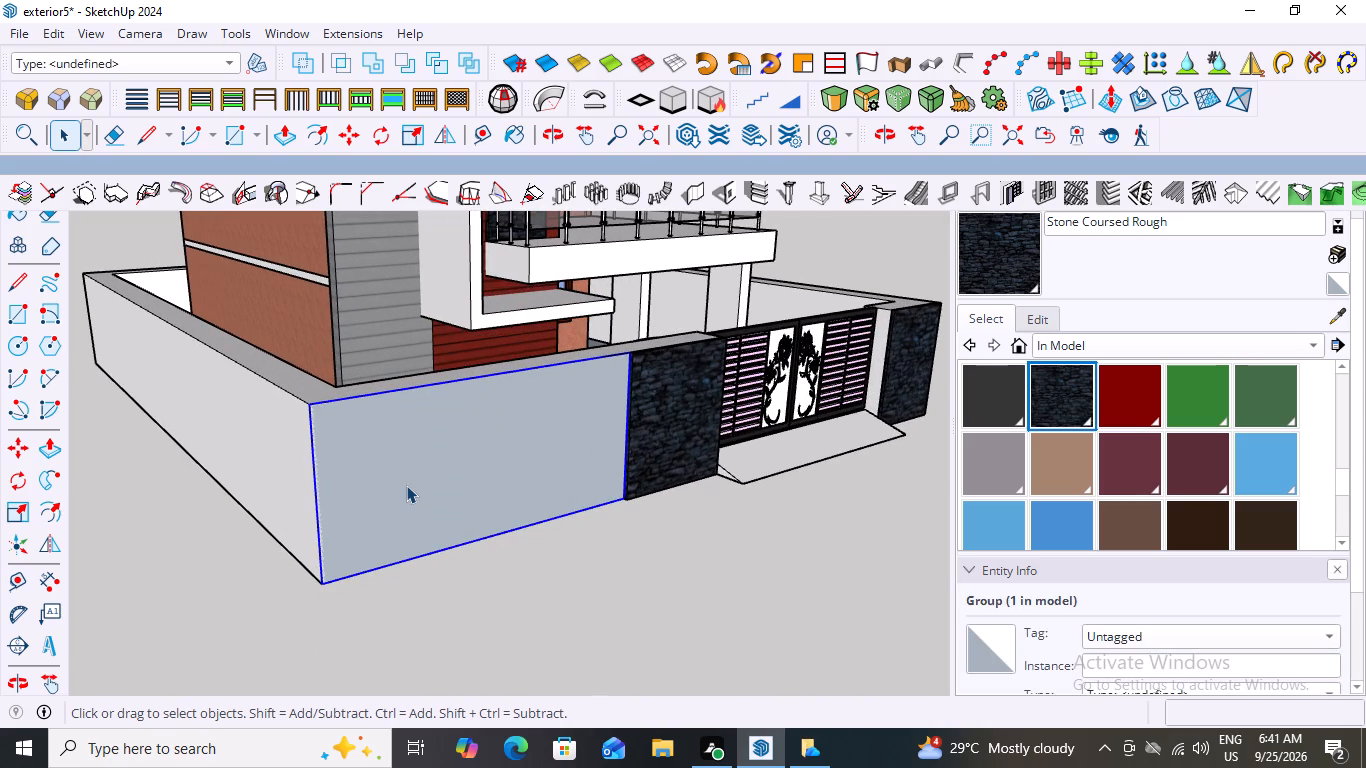
{"action": "left_click", "coordinate": [406, 485]}
{"action": "scroll", "coordinate": [406, 485], "scroll_direction": "up", "scroll_amount": 2}
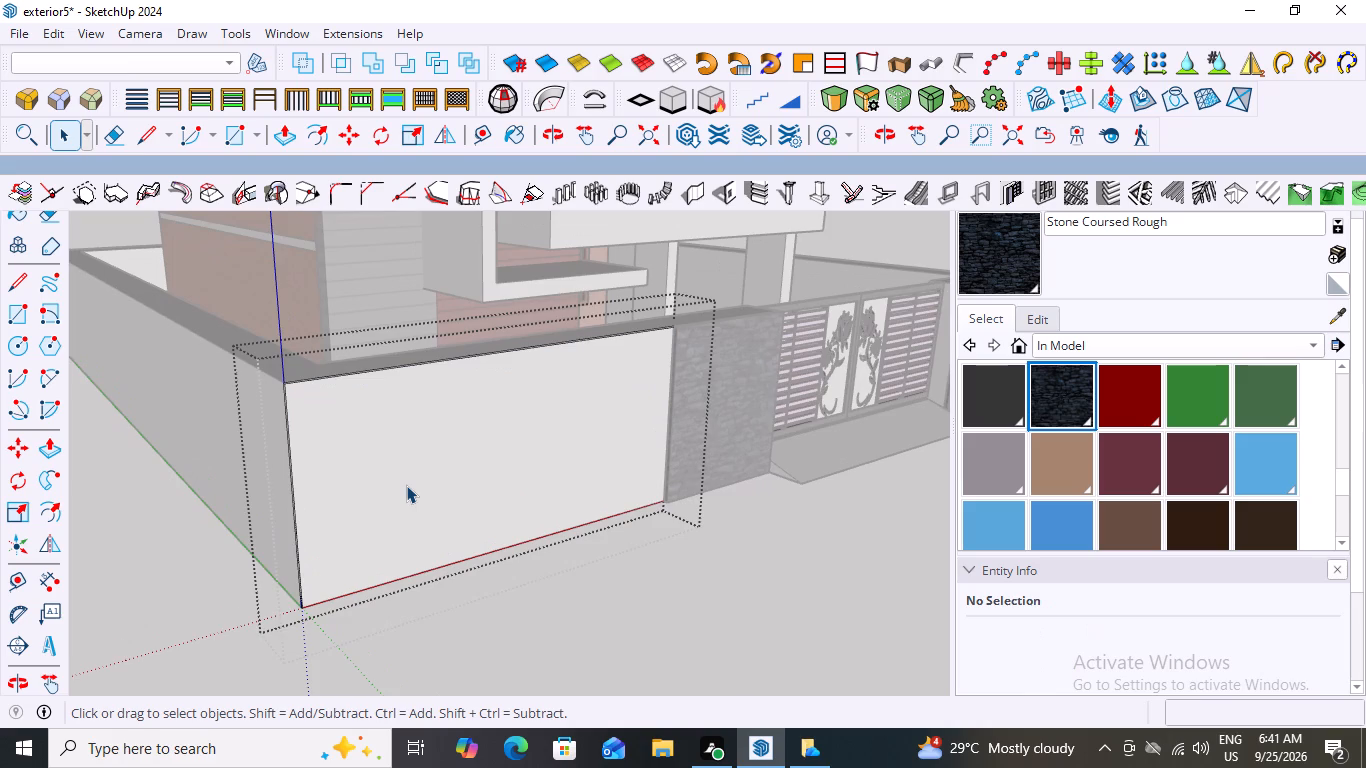
{"action": "scroll", "coordinate": [406, 485], "scroll_direction": "down", "scroll_amount": 2}
{"action": "double_click", "coordinate": [406, 485]}
{"action": "scroll", "coordinate": [406, 485], "scroll_direction": "down", "scroll_amount": 3}
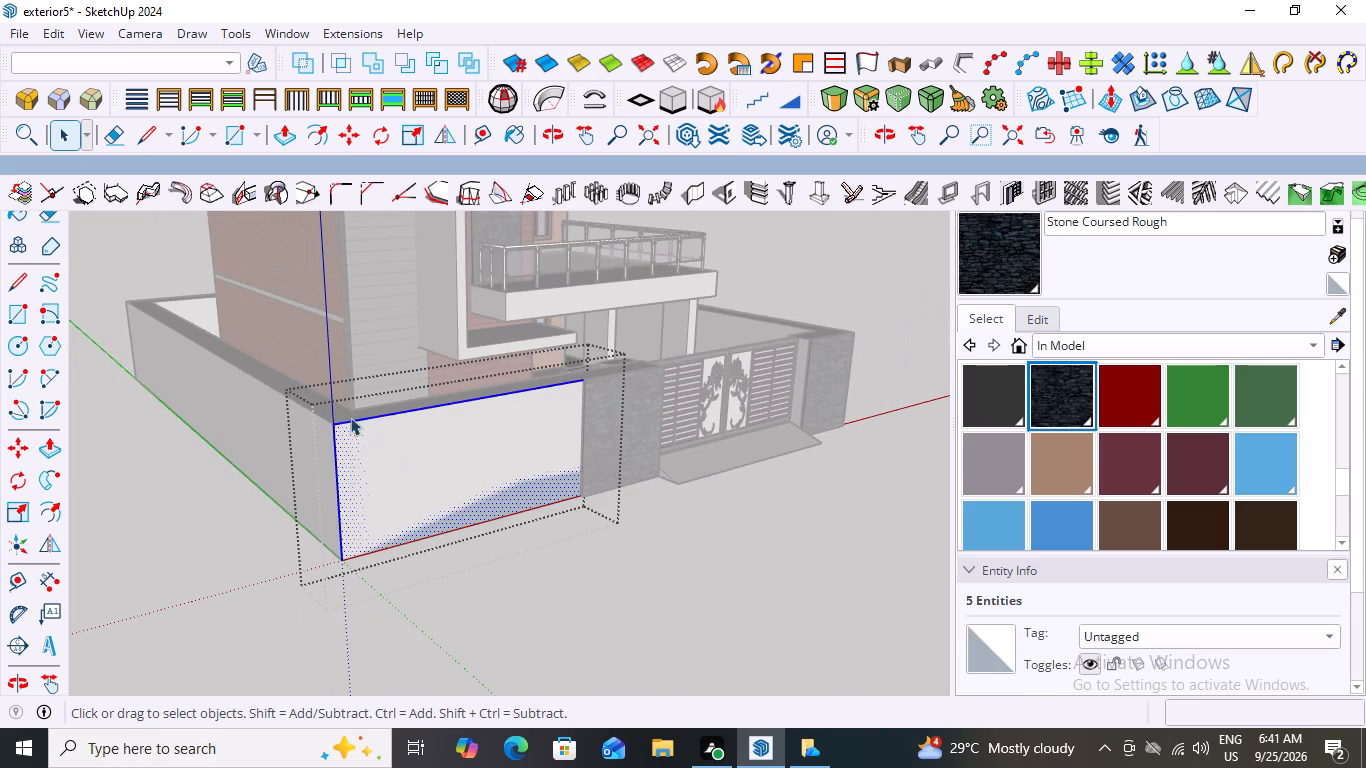
{"action": "middle_click_drag", "start_coordinate": [378, 467], "coordinate": [324, 524]}
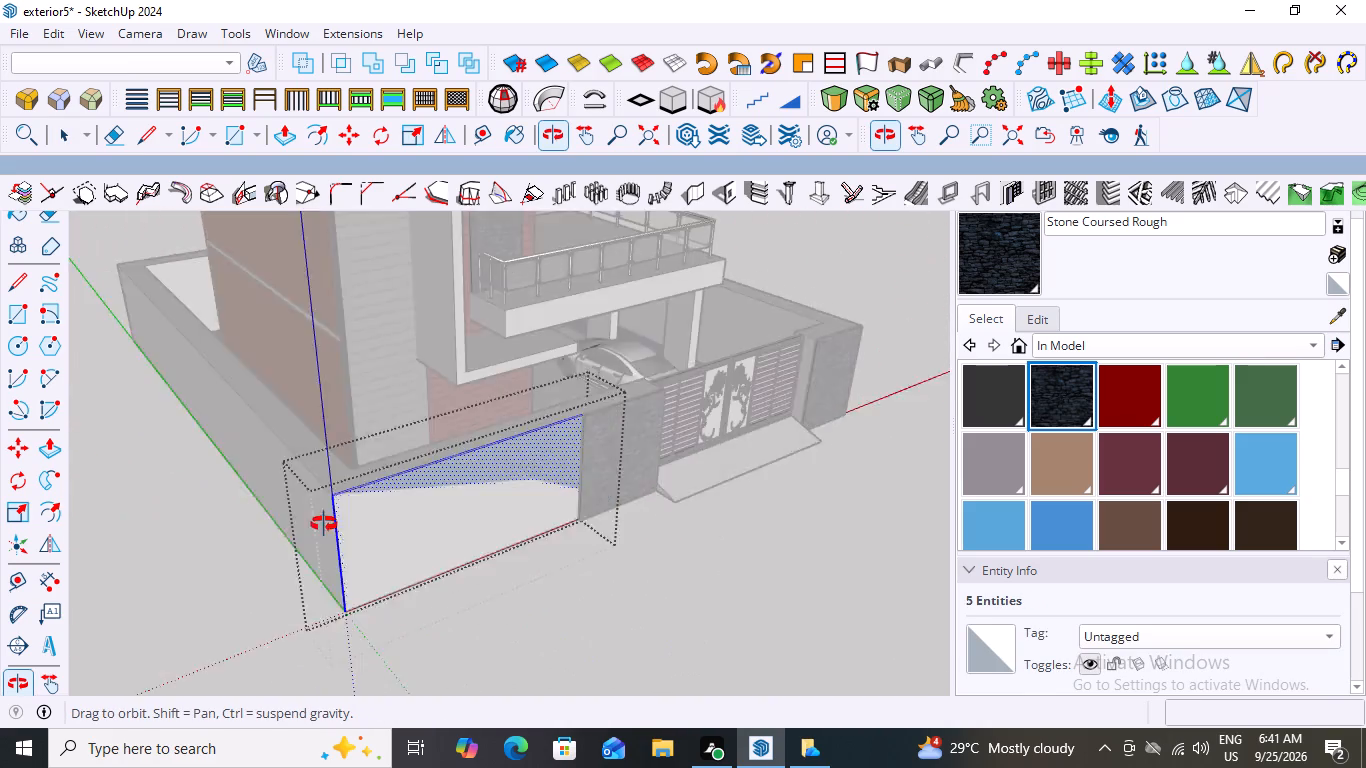
{"action": "middle_click_drag", "start_coordinate": [324, 524], "coordinate": [234, 480]}
{"action": "scroll", "coordinate": [334, 437], "scroll_direction": "up", "scroll_amount": 3}
{"action": "right_click", "coordinate": [334, 437]}
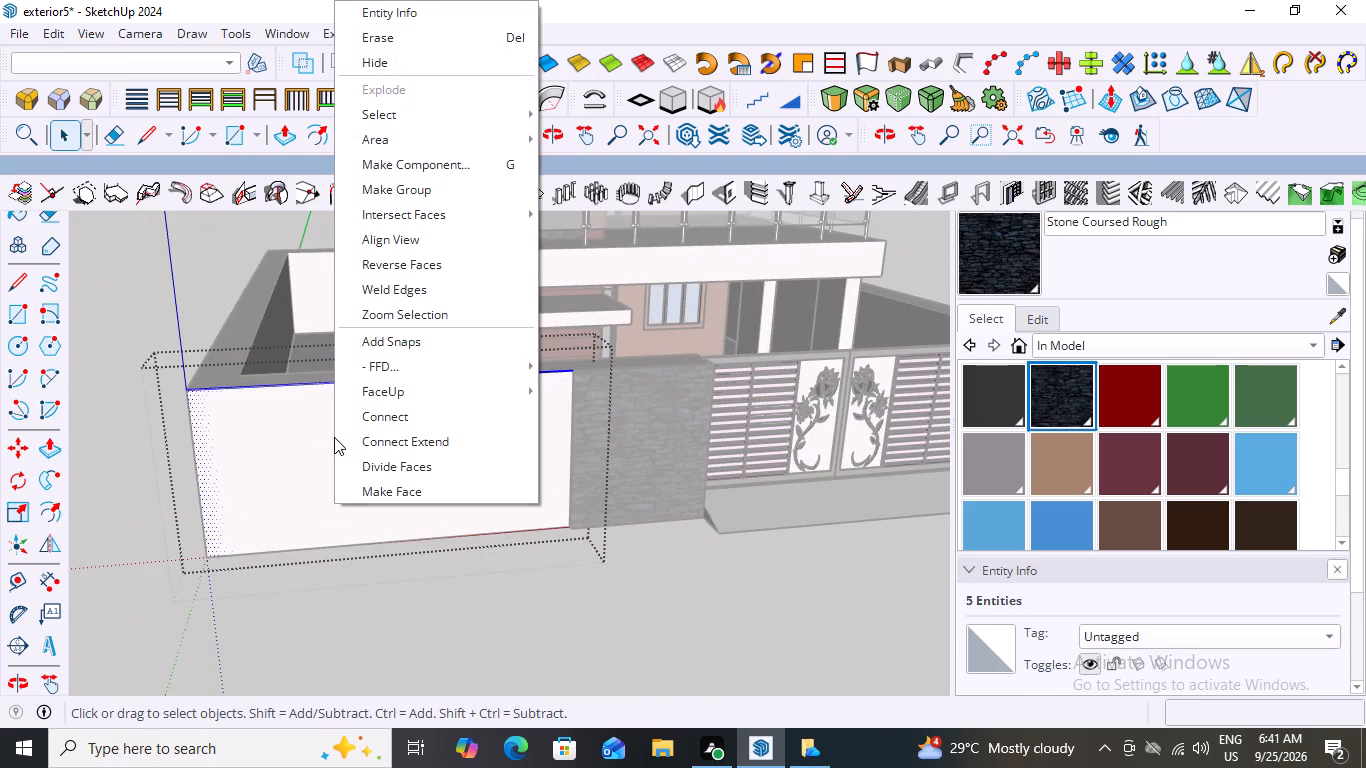
{"action": "left_click", "coordinate": [291, 466]}
{"action": "left_click", "coordinate": [291, 466]}
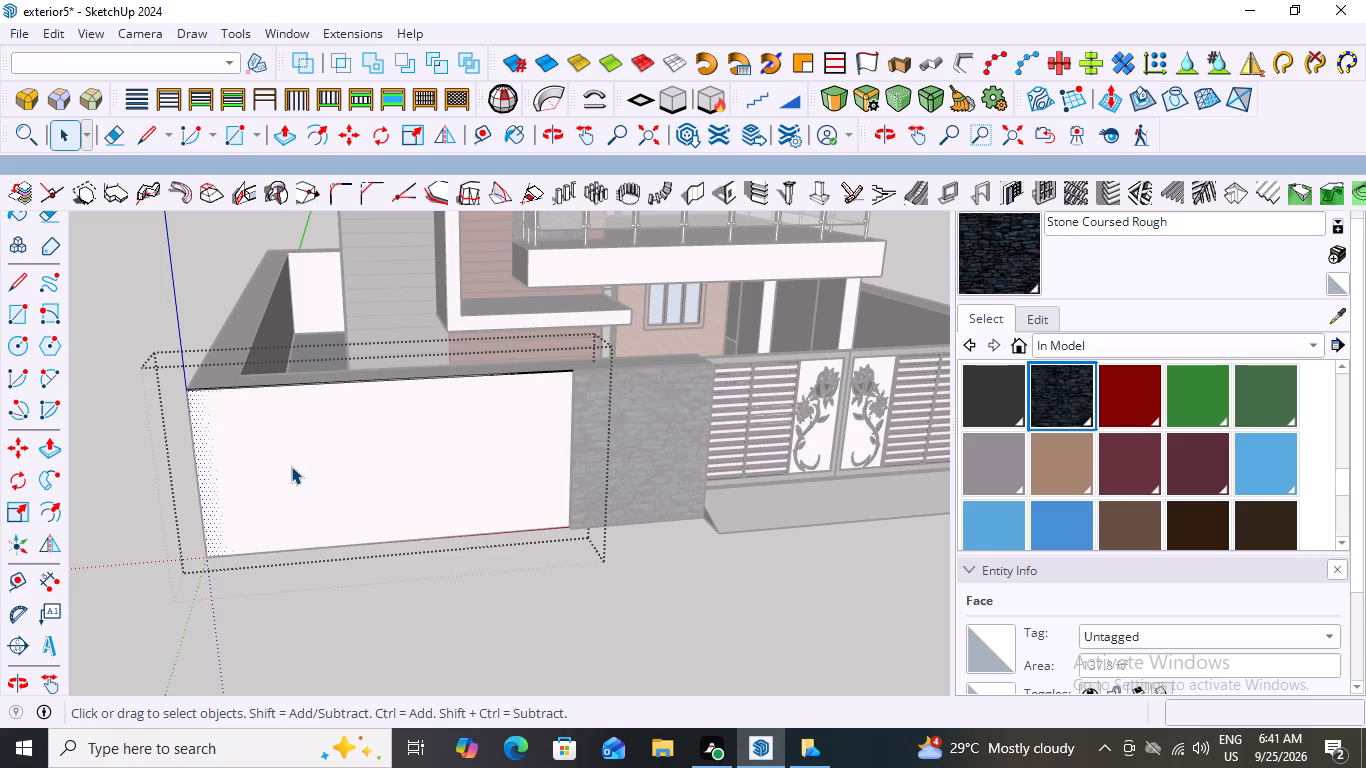
{"action": "key", "text": "f"}
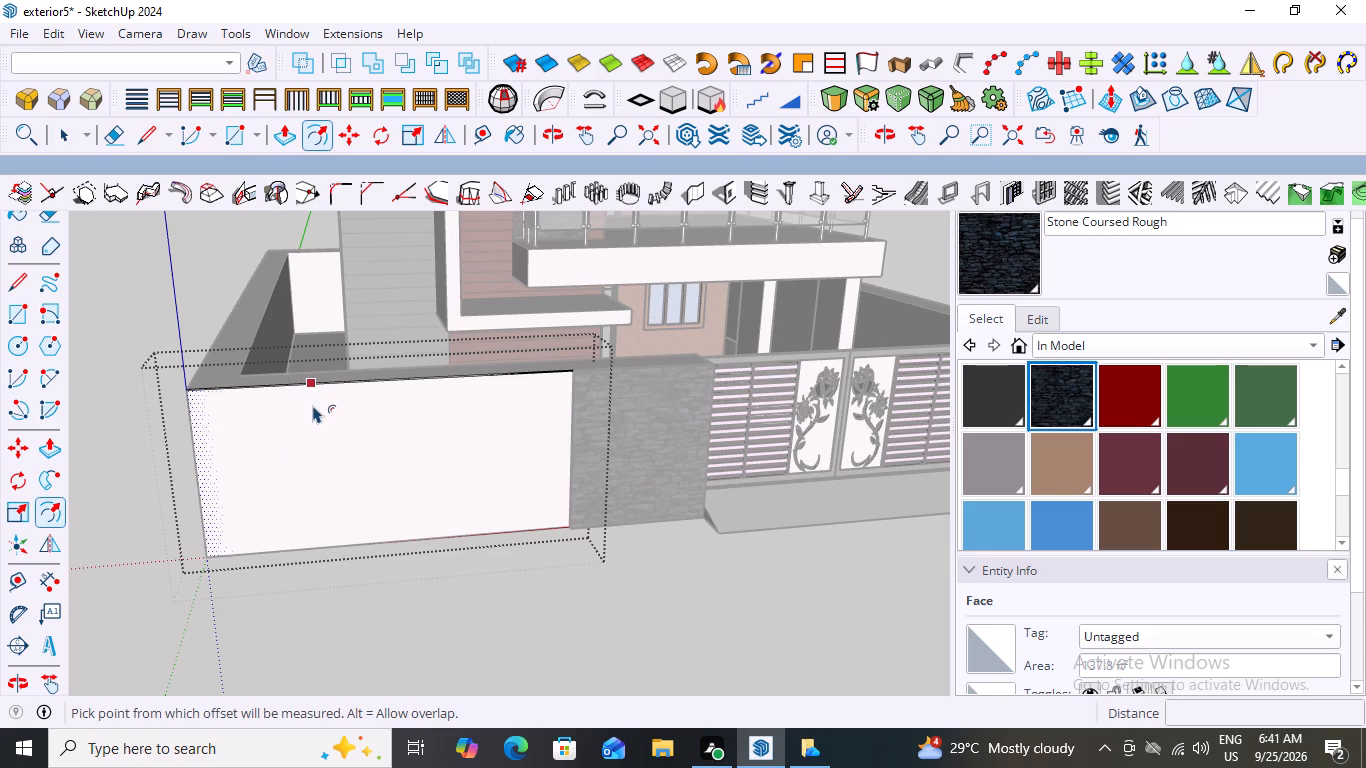
{"action": "left_click", "coordinate": [313, 405]}
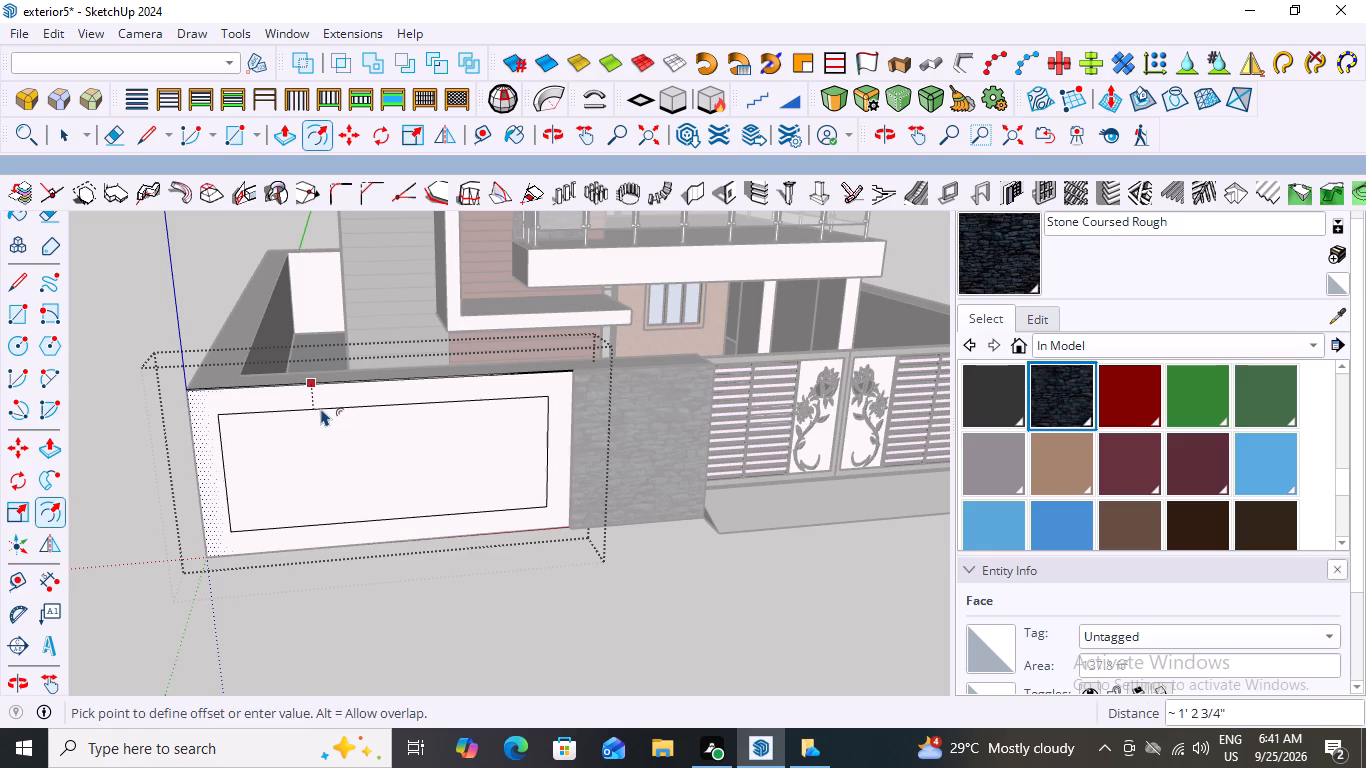
{"action": "left_click", "coordinate": [322, 413]}
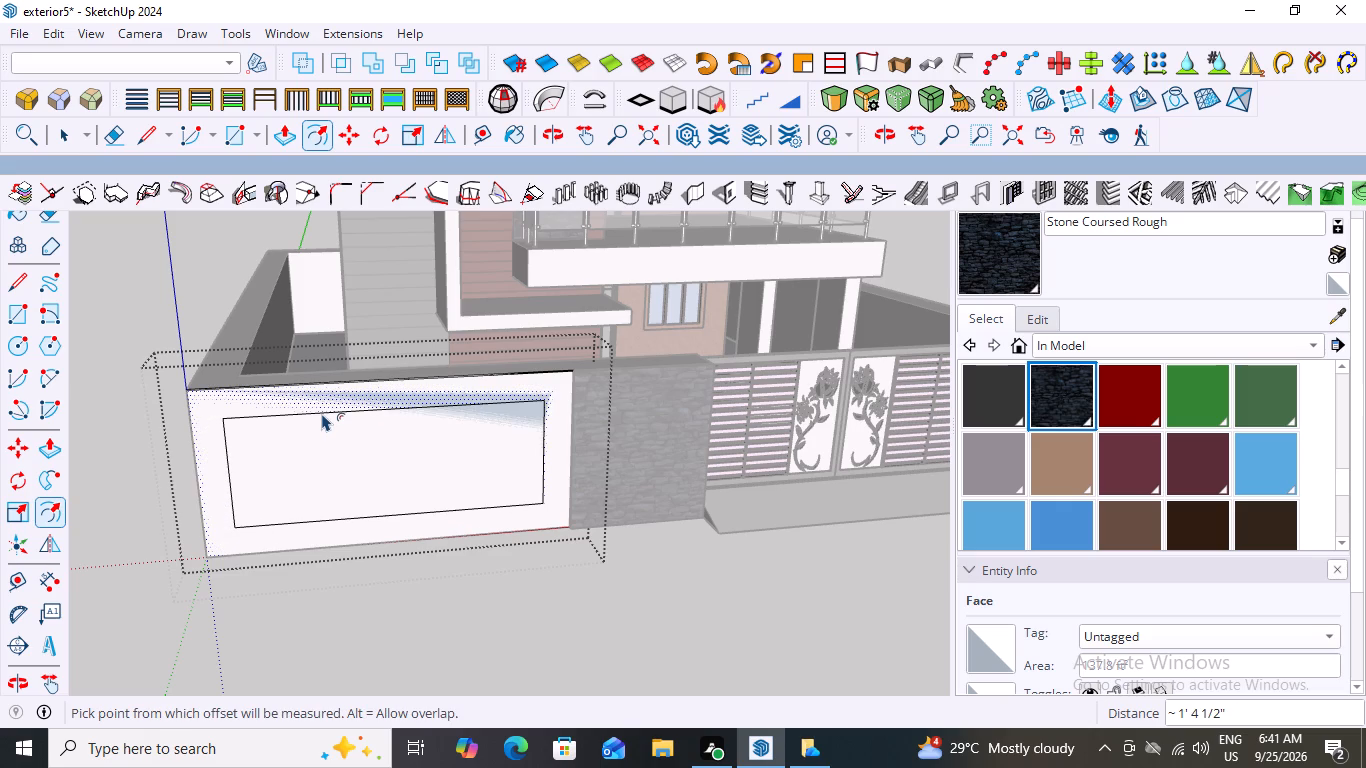
{"action": "key", "text": "space"}
Cut the face inside the offset rectangle out of the blank wall section.
{"action": "left_click", "coordinate": [404, 465]}
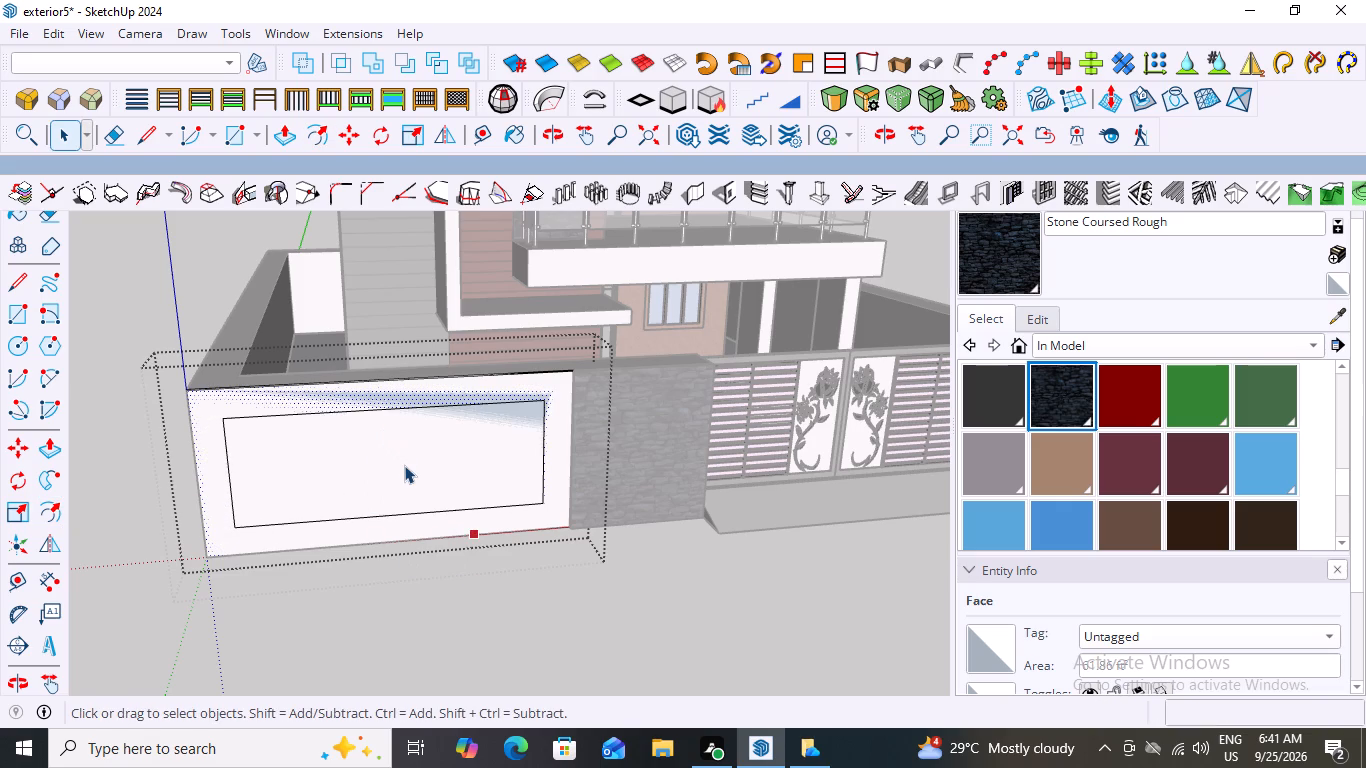
{"action": "key", "text": "ctrl+x"}
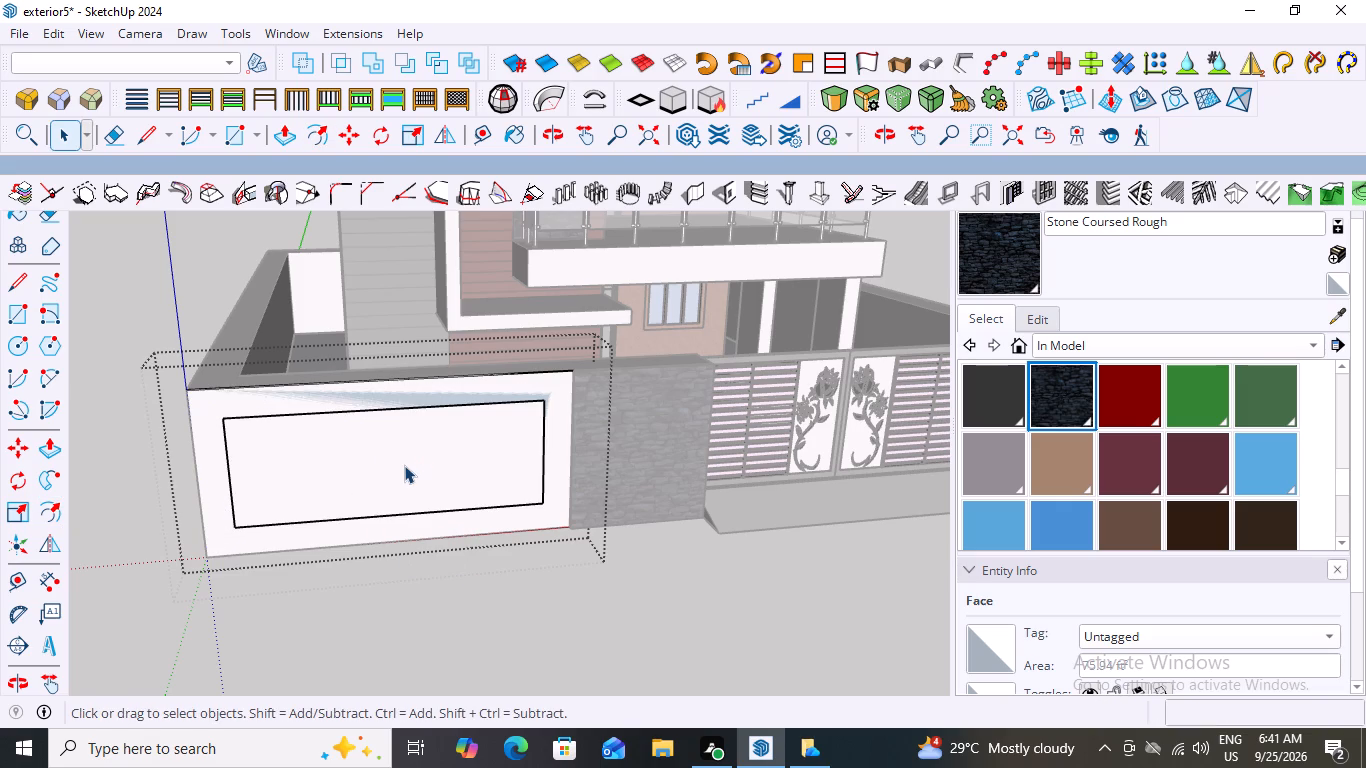
Push/Pull the border face around the blank wall section's opening outward about 4 3/16" to form a raised frame.
{"action": "left_click", "coordinate": [424, 393]}
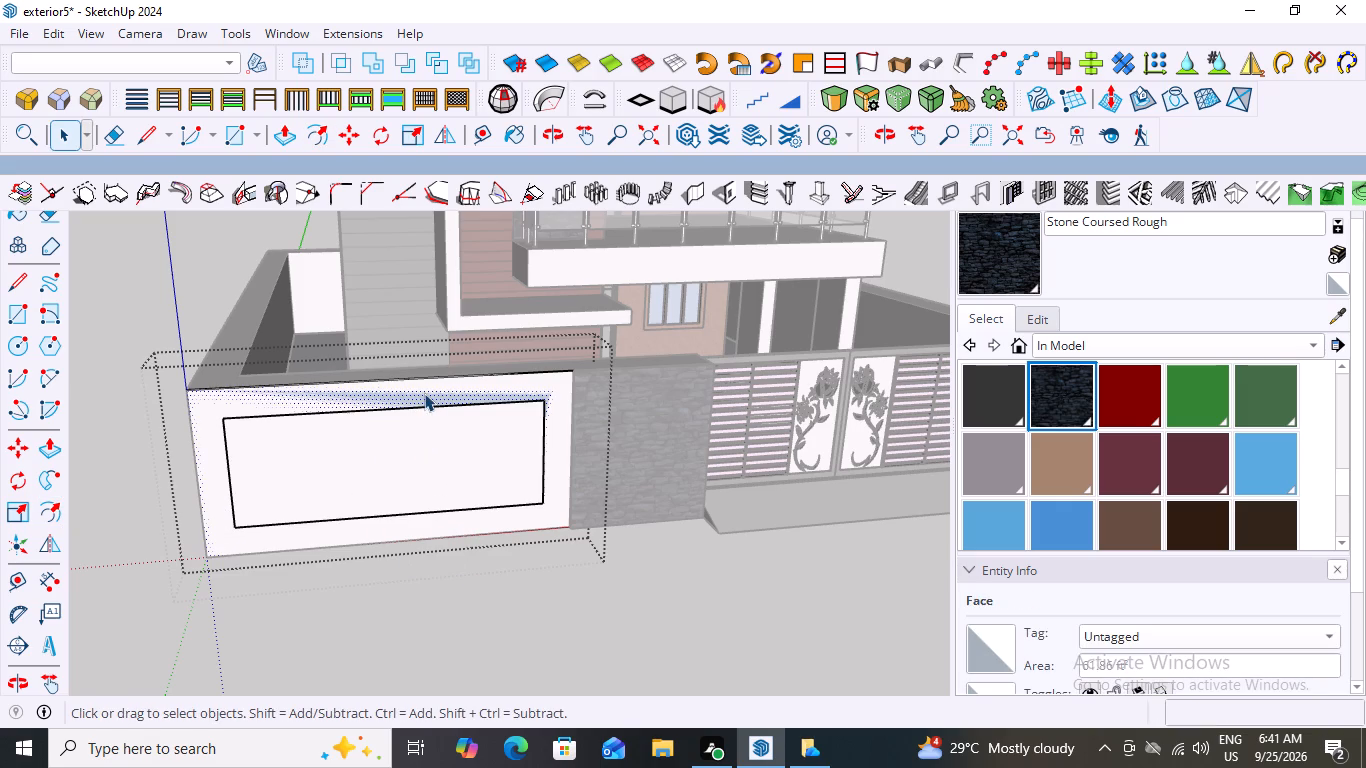
{"action": "key", "text": "p"}
{"action": "left_click", "coordinate": [424, 382]}
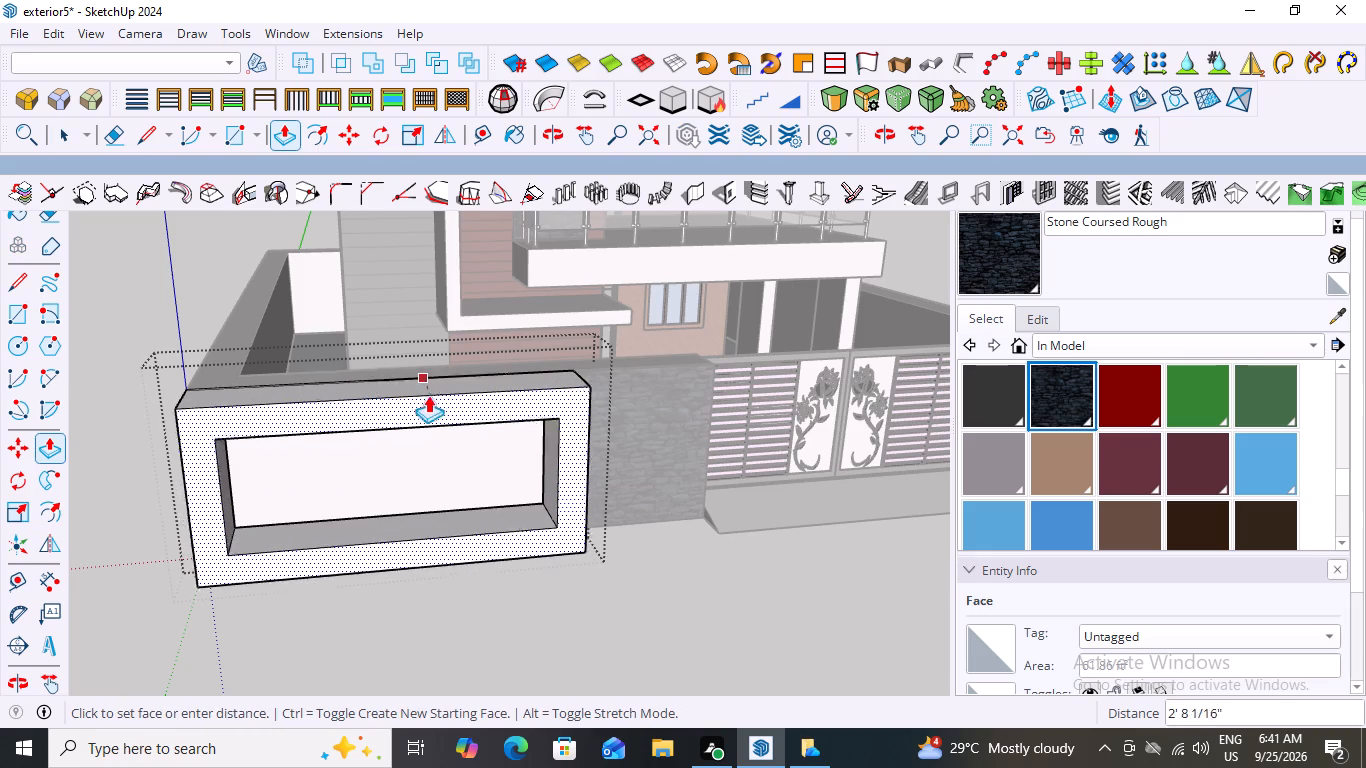
{"action": "middle_click_drag", "start_coordinate": [421, 384], "coordinate": [680, 411]}
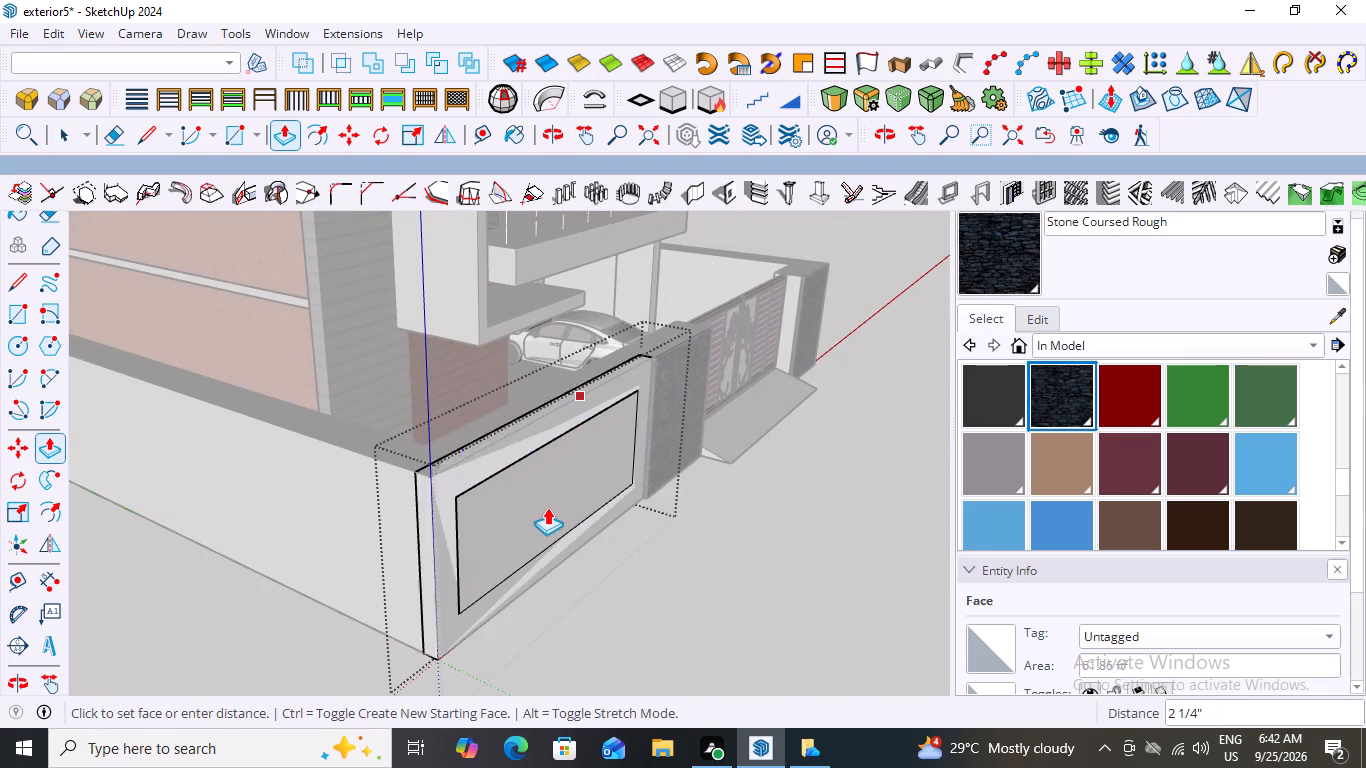
{"action": "scroll", "coordinate": [549, 510], "scroll_direction": "up", "scroll_amount": 2}
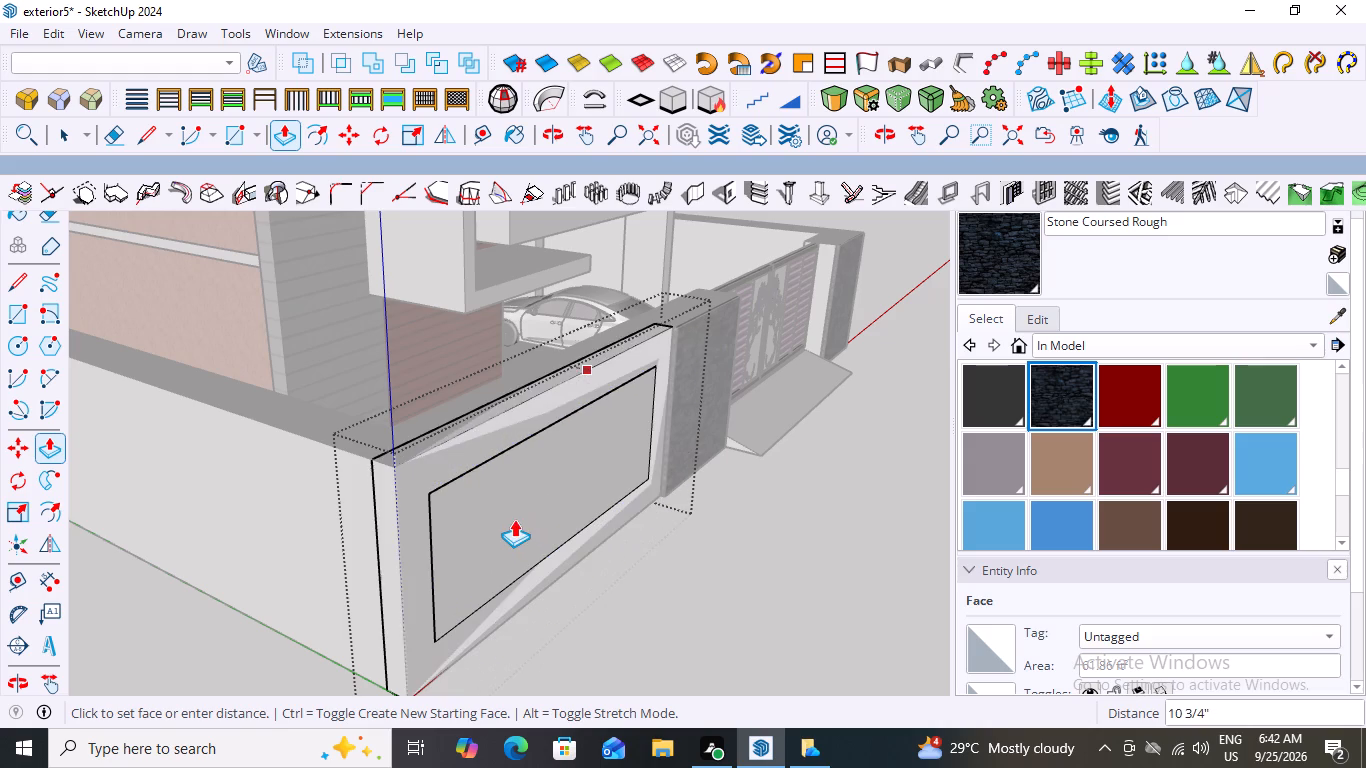
{"action": "scroll", "coordinate": [527, 550], "scroll_direction": "up", "scroll_amount": 2}
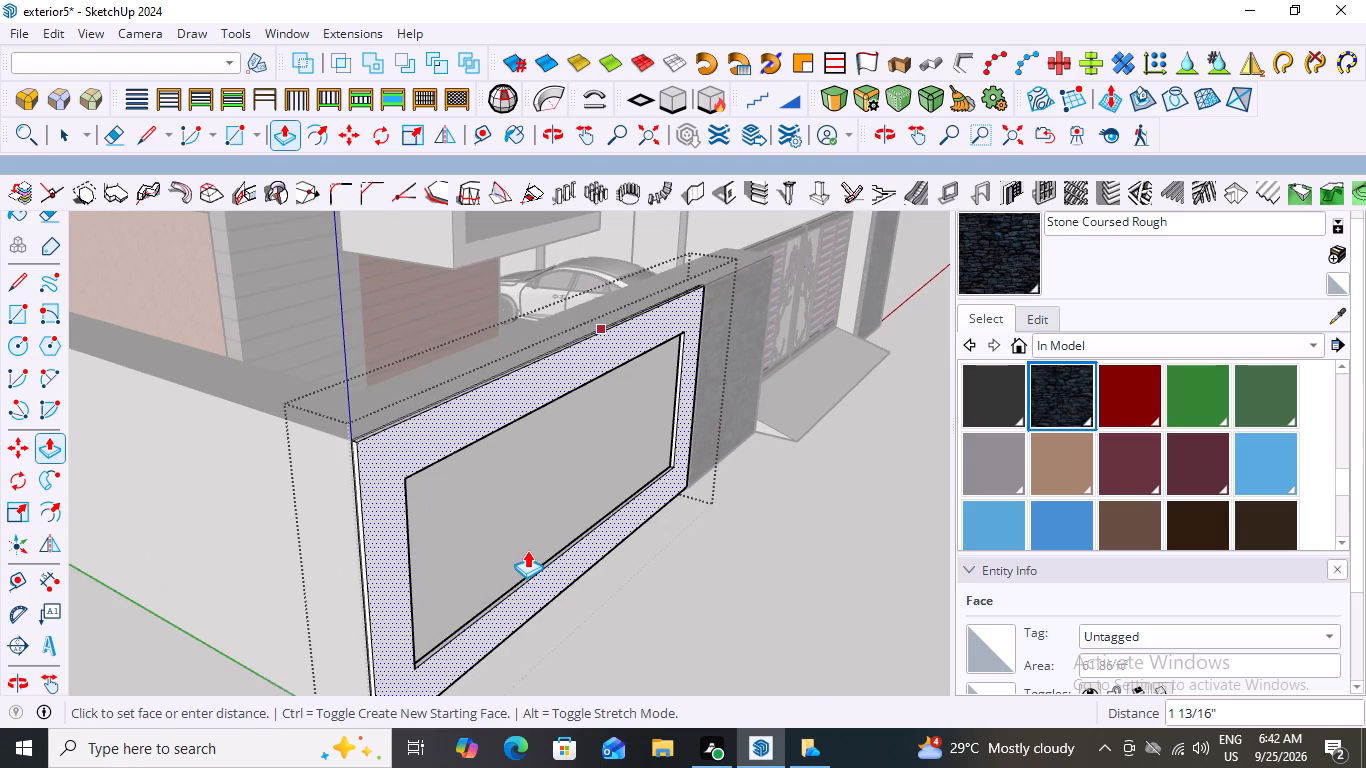
{"action": "scroll", "coordinate": [527, 549], "scroll_direction": "down", "scroll_amount": 9}
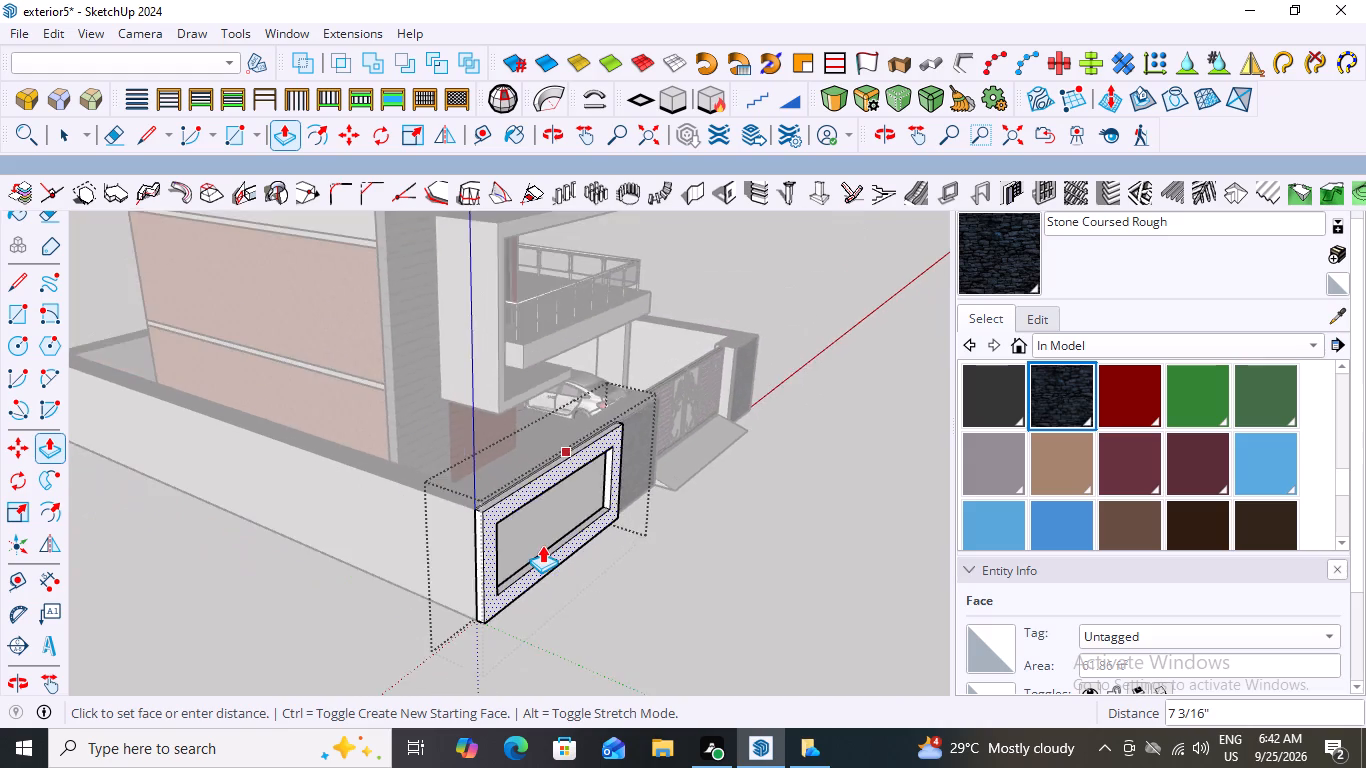
{"action": "scroll", "coordinate": [542, 545], "scroll_direction": "down", "scroll_amount": 4}
{"action": "middle_click_drag", "start_coordinate": [542, 545], "coordinate": [636, 533]}
{"action": "scroll", "coordinate": [642, 533], "scroll_direction": "up", "scroll_amount": 6}
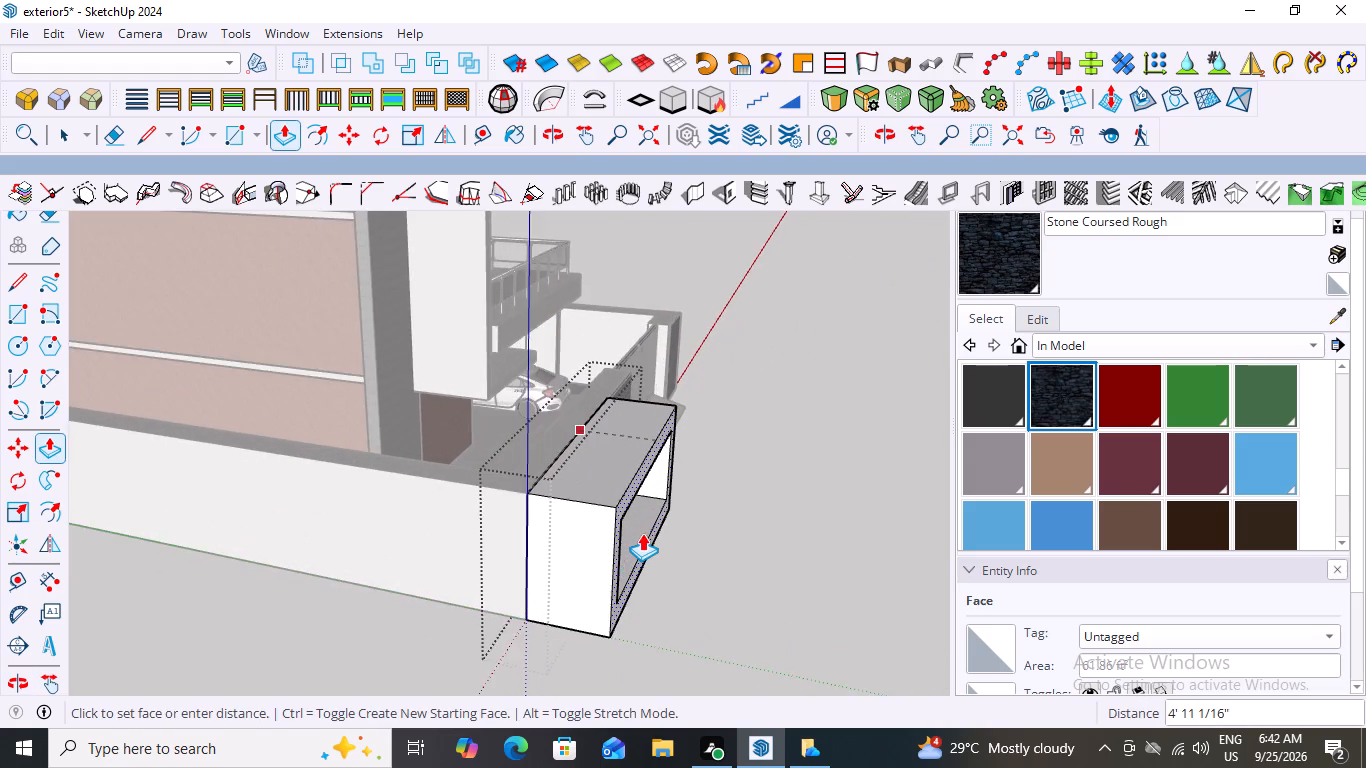
{"action": "scroll", "coordinate": [642, 533], "scroll_direction": "up", "scroll_amount": 10}
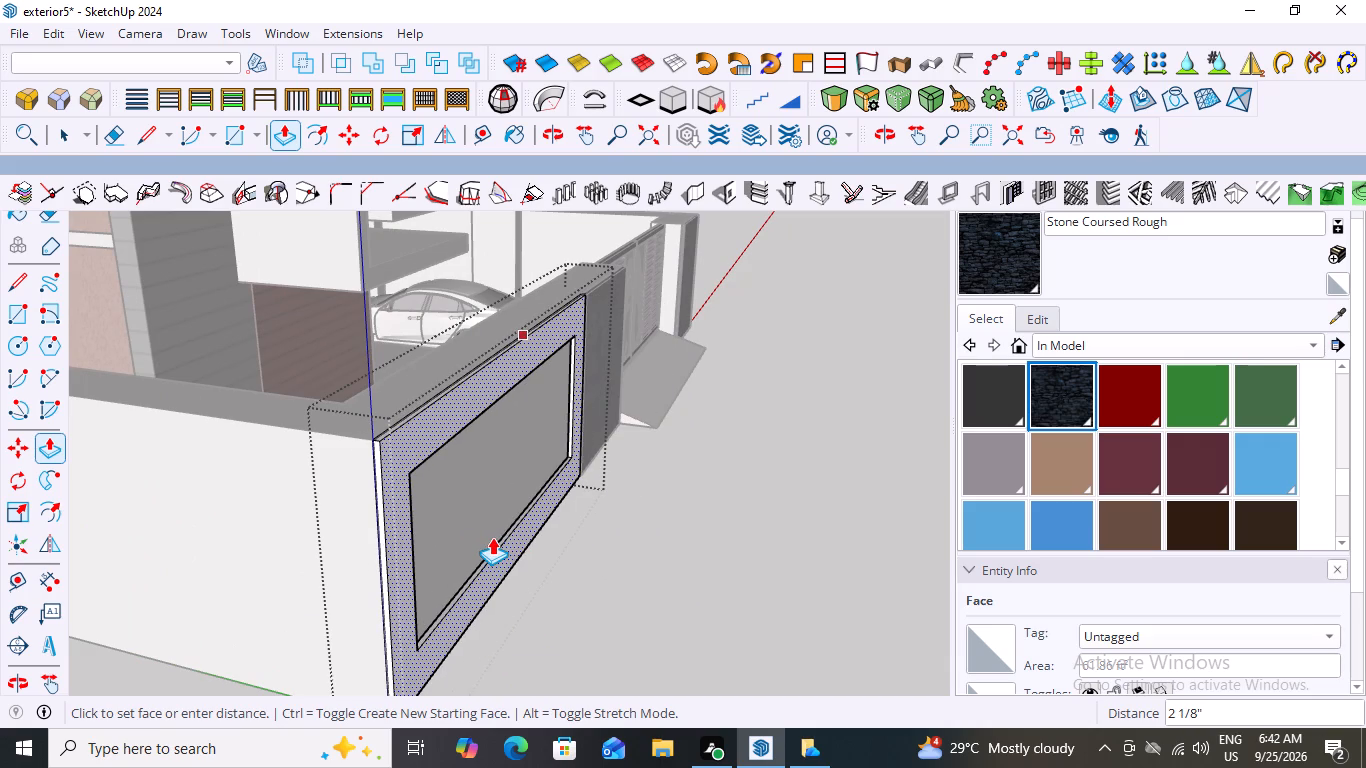
{"action": "middle_click_drag", "start_coordinate": [492, 537], "coordinate": [214, 553]}
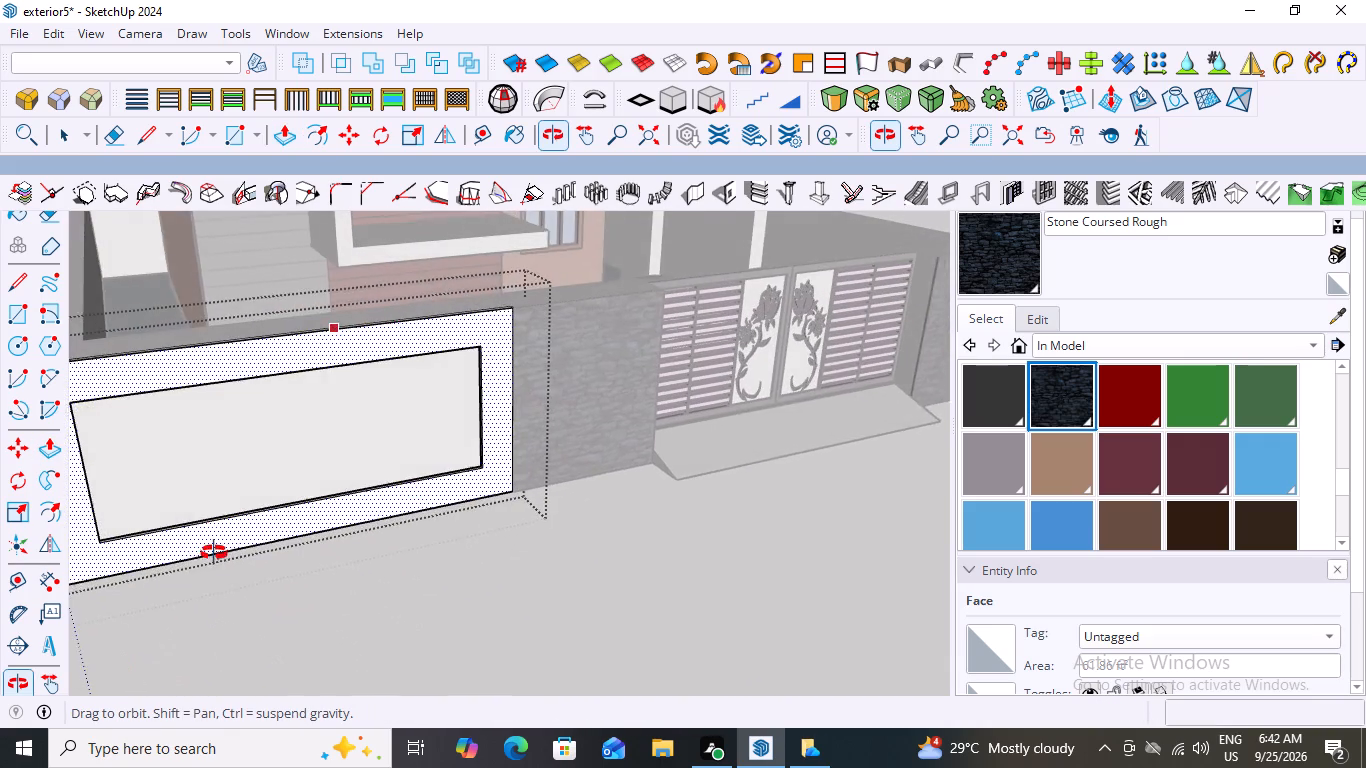
{"action": "middle_click_drag", "start_coordinate": [214, 553], "coordinate": [157, 434]}
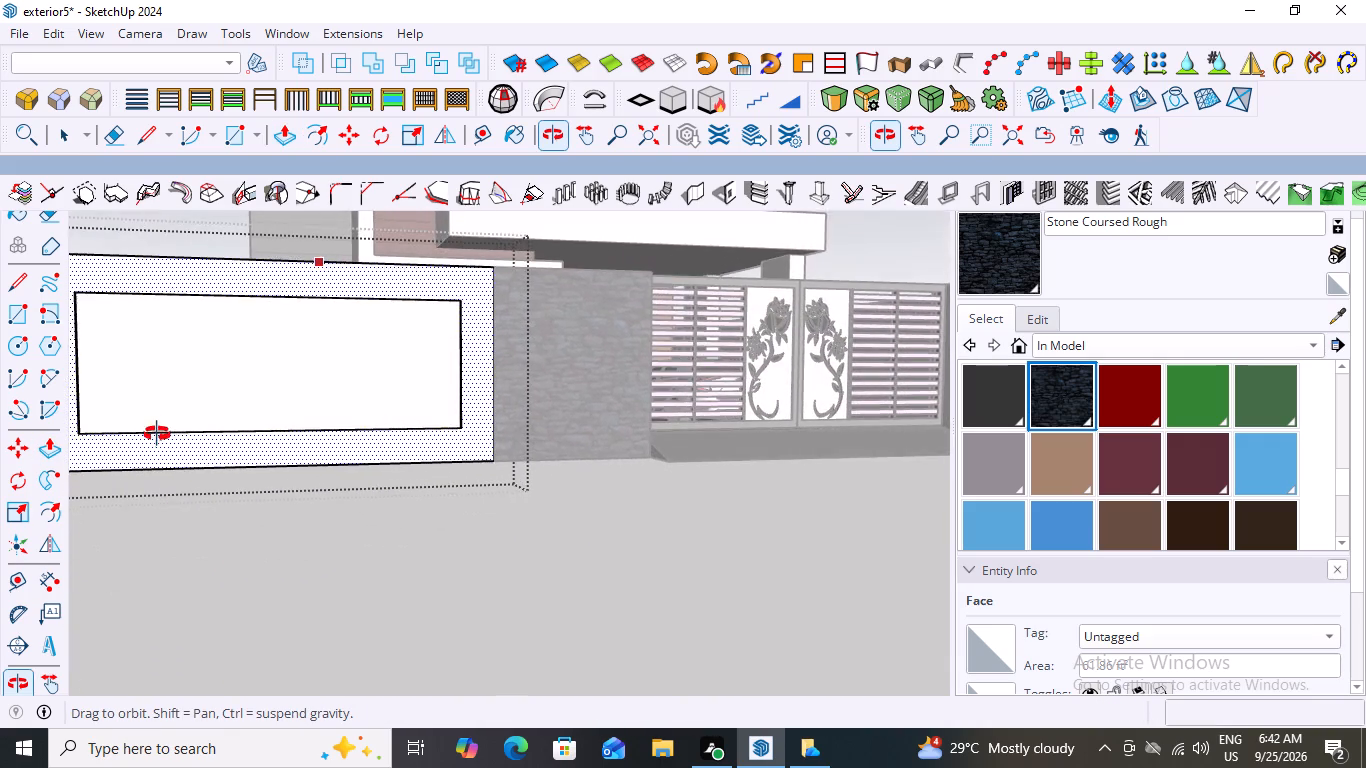
{"action": "middle_click_drag", "start_coordinate": [157, 434], "coordinate": [119, 529]}
{"action": "scroll", "coordinate": [119, 529], "scroll_direction": "down", "scroll_amount": 12}
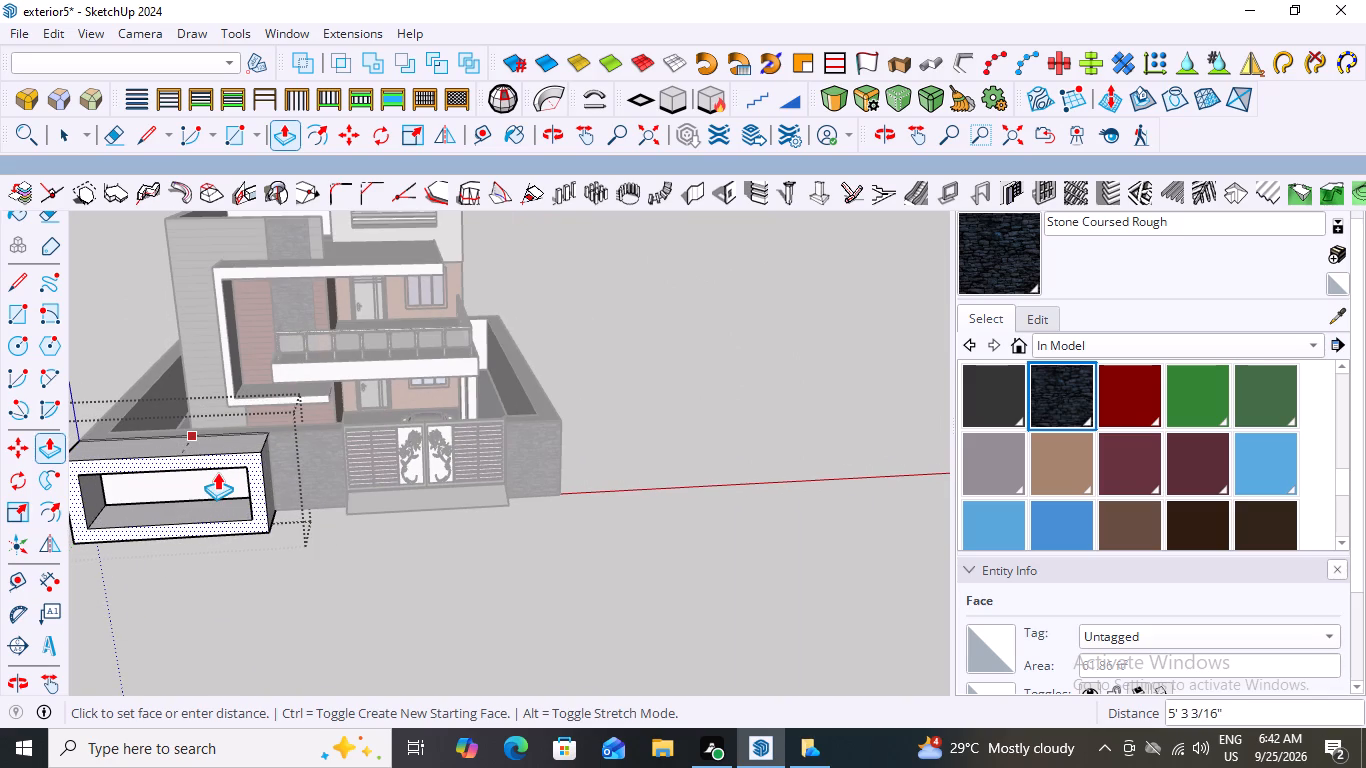
{"action": "middle_click_drag", "start_coordinate": [217, 472], "coordinate": [525, 554]}
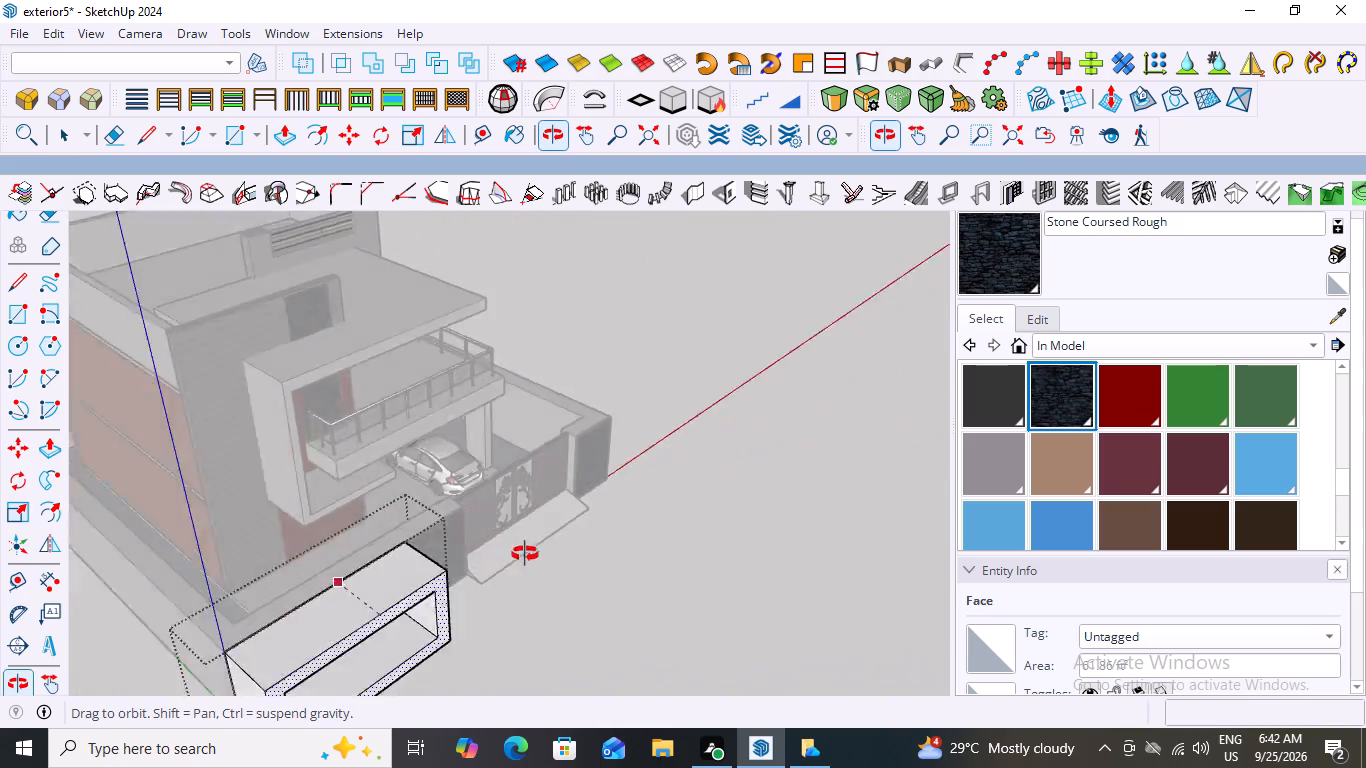
{"action": "middle_click_drag", "start_coordinate": [525, 554], "coordinate": [690, 500]}
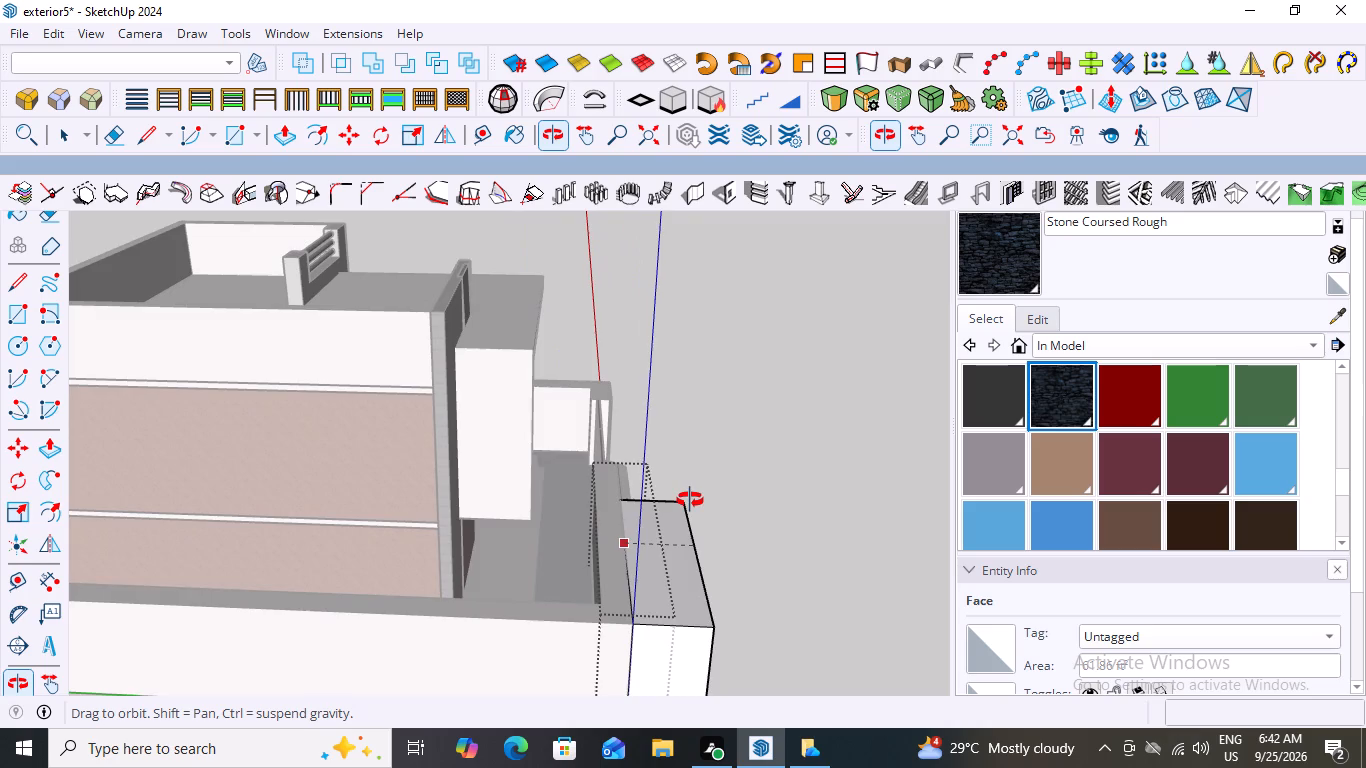
{"action": "middle_click_drag", "start_coordinate": [690, 500], "coordinate": [285, 403]}
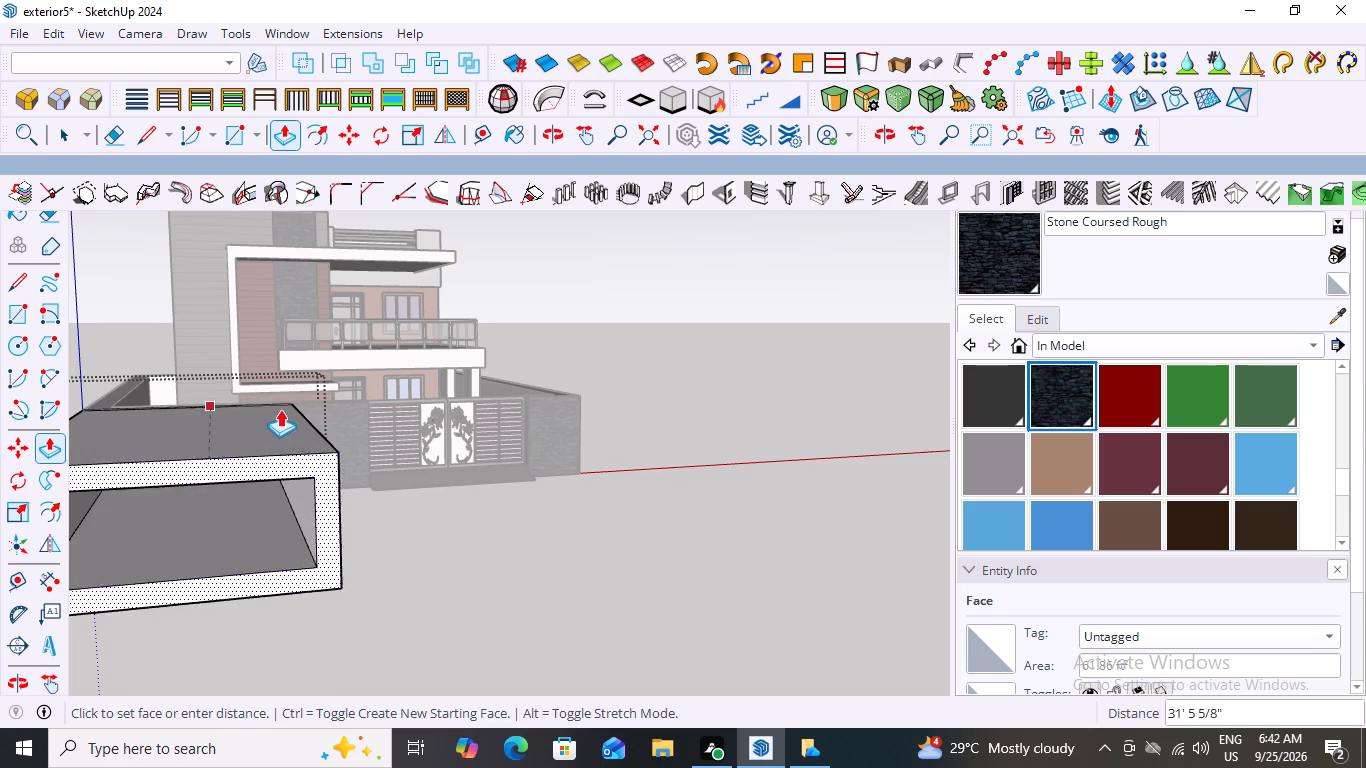
{"action": "scroll", "coordinate": [280, 409], "scroll_direction": "down", "scroll_amount": 4}
{"action": "middle_click_drag", "start_coordinate": [280, 455], "coordinate": [564, 503]}
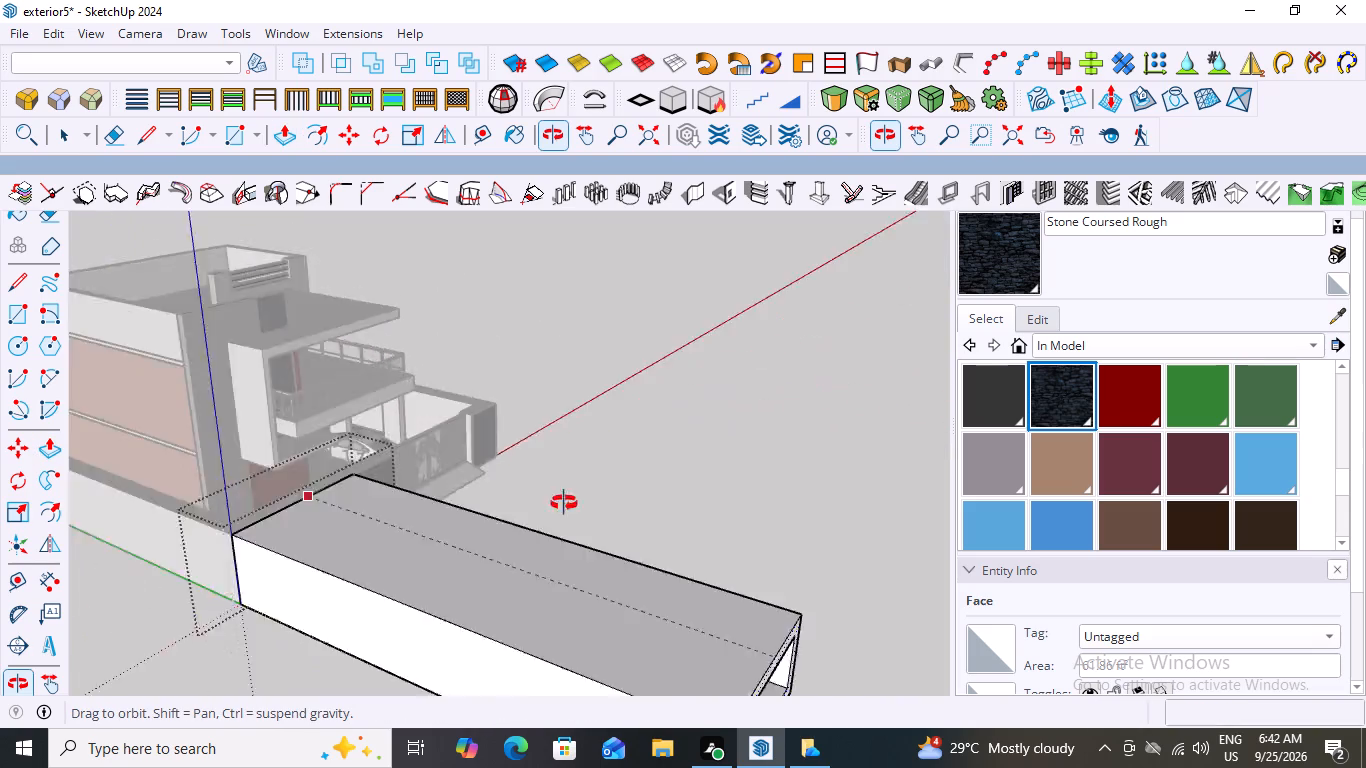
{"action": "middle_click_drag", "start_coordinate": [564, 503], "coordinate": [672, 421]}
{"action": "scroll", "coordinate": [455, 479], "scroll_direction": "up", "scroll_amount": 4}
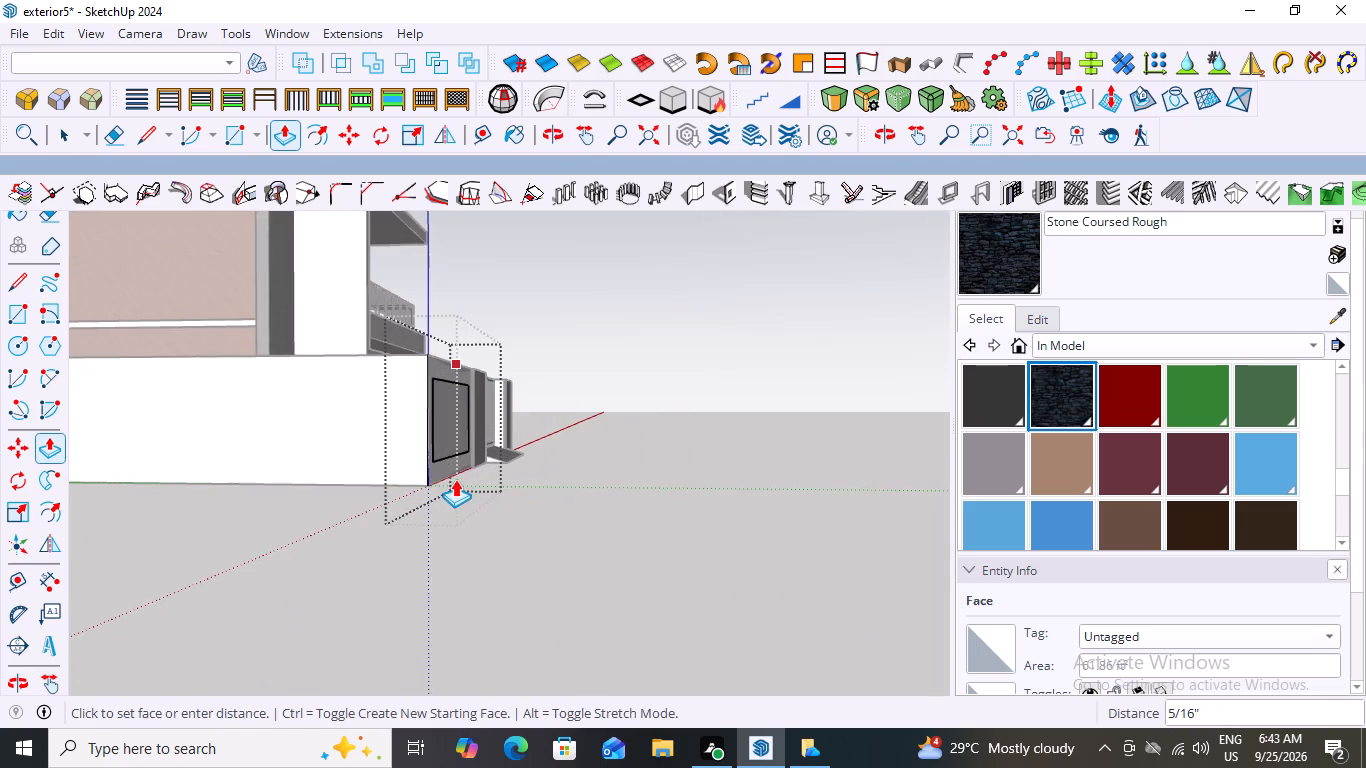
{"action": "scroll", "coordinate": [455, 479], "scroll_direction": "up", "scroll_amount": 2}
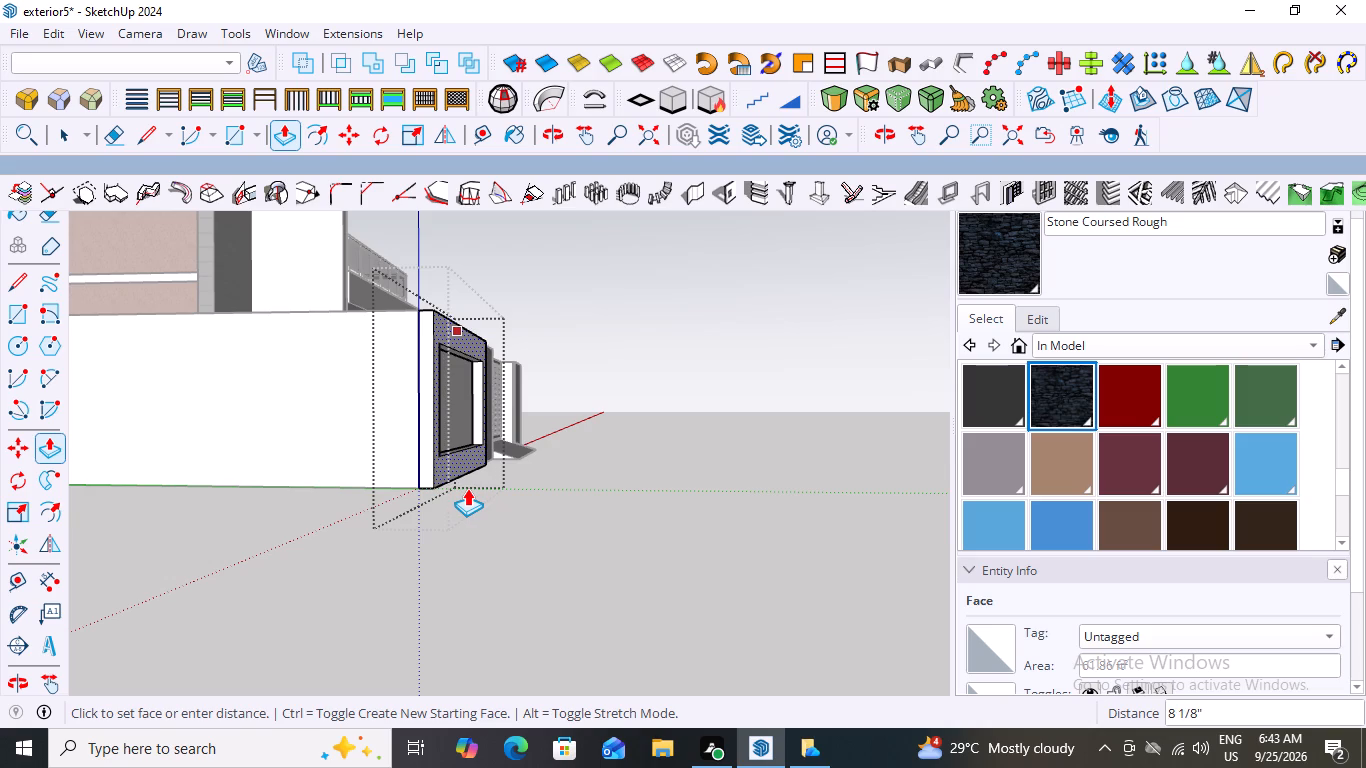
{"action": "left_click", "coordinate": [461, 492]}
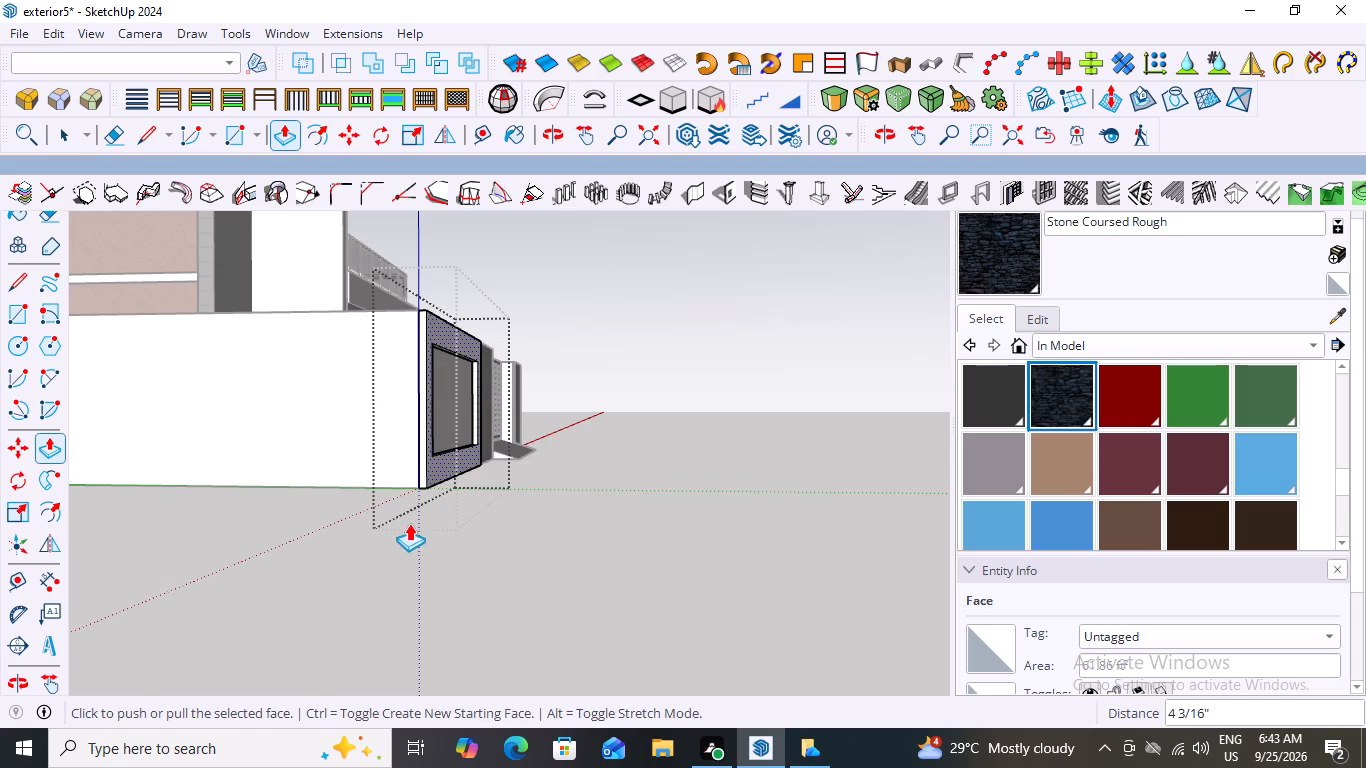
{"action": "key", "text": "space"}
{"action": "left_click", "coordinate": [523, 487]}
Examine the frame's depth against the stone panel, gate and side wall from several angles.
{"action": "scroll", "coordinate": [562, 528], "scroll_direction": "down", "scroll_amount": 2}
{"action": "middle_click_drag", "start_coordinate": [507, 525], "coordinate": [298, 607]}
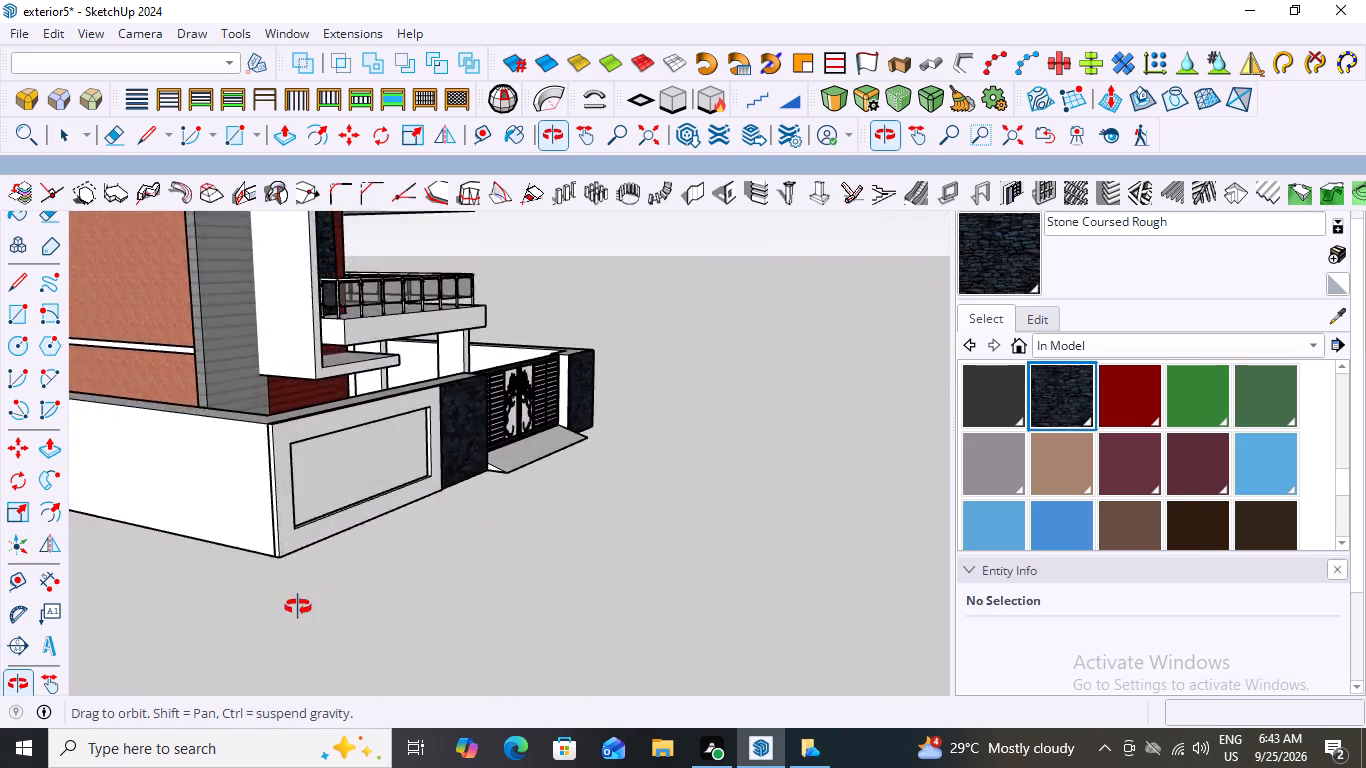
{"action": "middle_click_drag", "start_coordinate": [298, 607], "coordinate": [138, 599]}
{"action": "scroll", "coordinate": [215, 564], "scroll_direction": "down", "scroll_amount": 4}
{"action": "middle_click_drag", "start_coordinate": [403, 436], "coordinate": [135, 495]}
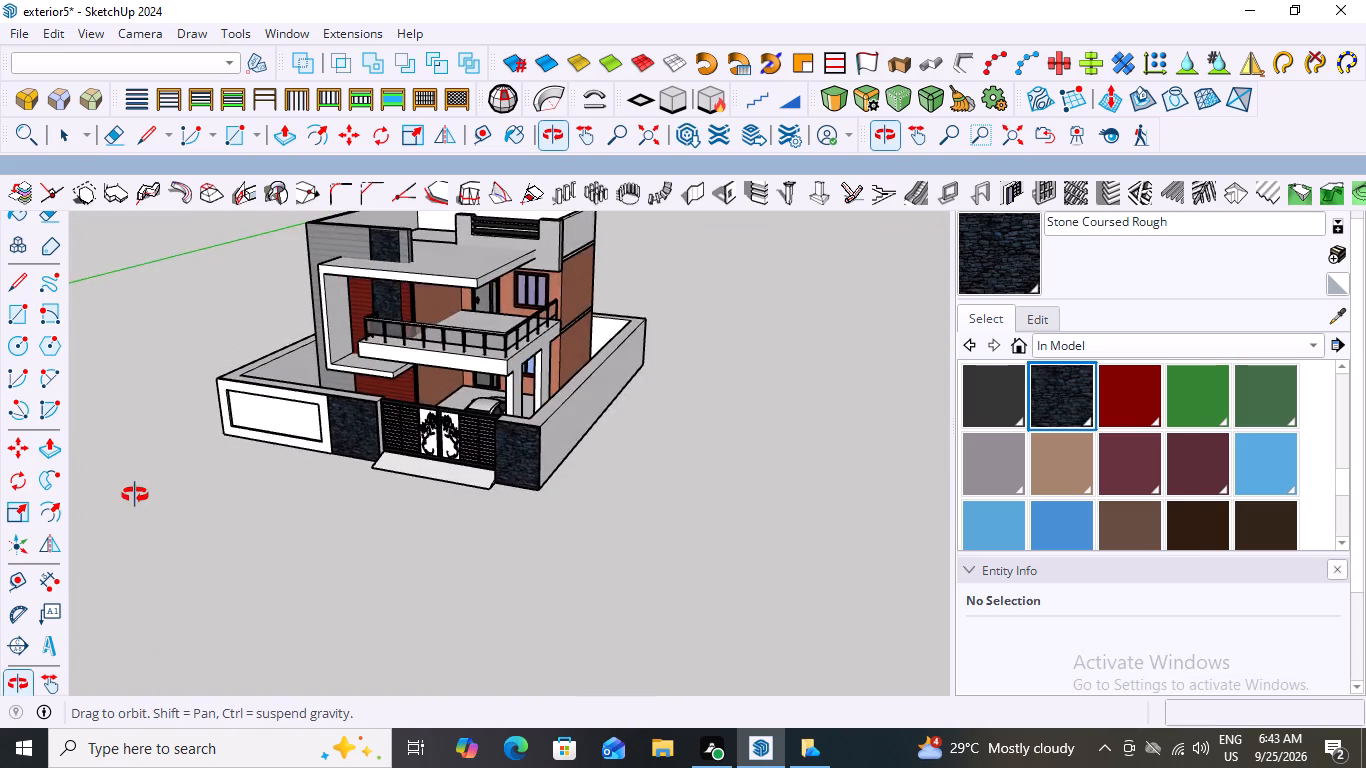
{"action": "middle_click_drag", "start_coordinate": [135, 495], "coordinate": [373, 459]}
{"action": "scroll", "coordinate": [372, 460], "scroll_direction": "up", "scroll_amount": 14}
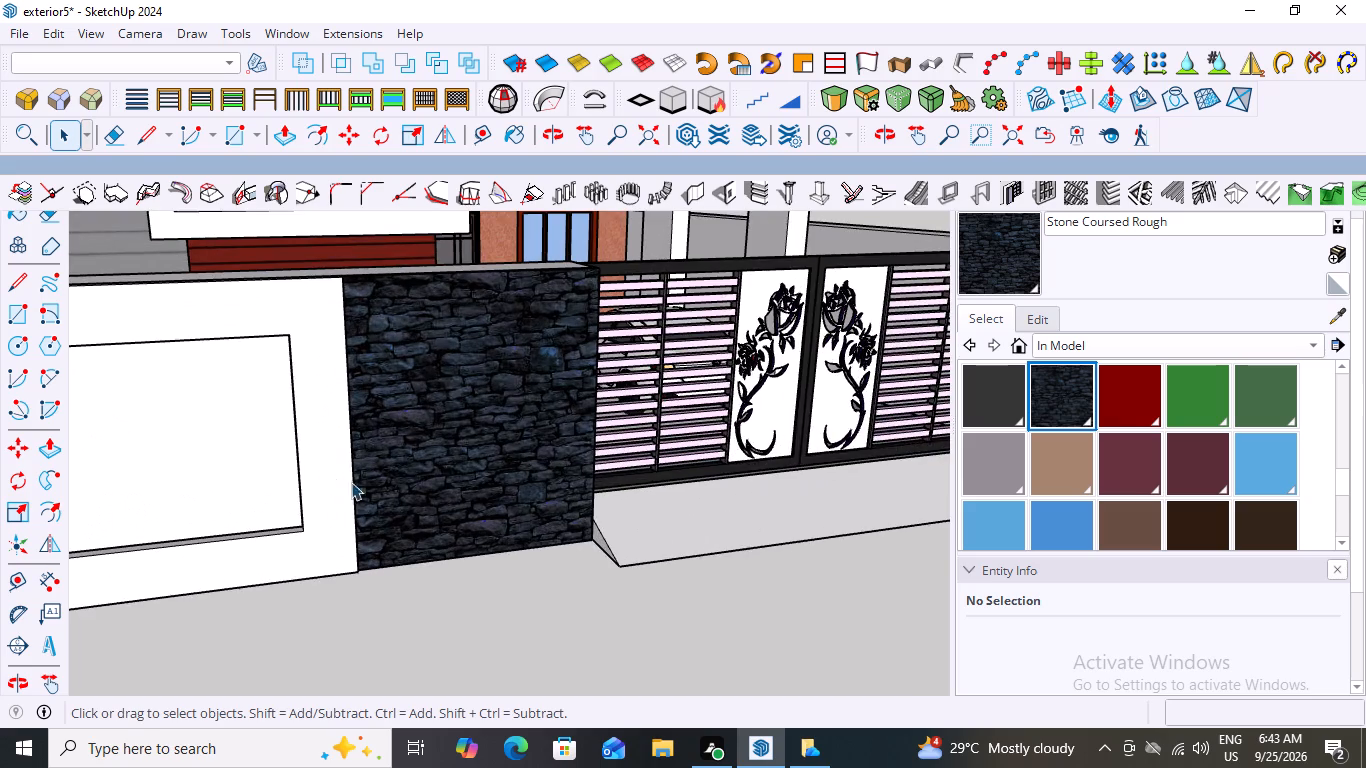
{"action": "scroll", "coordinate": [436, 477], "scroll_direction": "up", "scroll_amount": 1}
{"action": "middle_click_drag", "start_coordinate": [436, 477], "coordinate": [385, 528]}
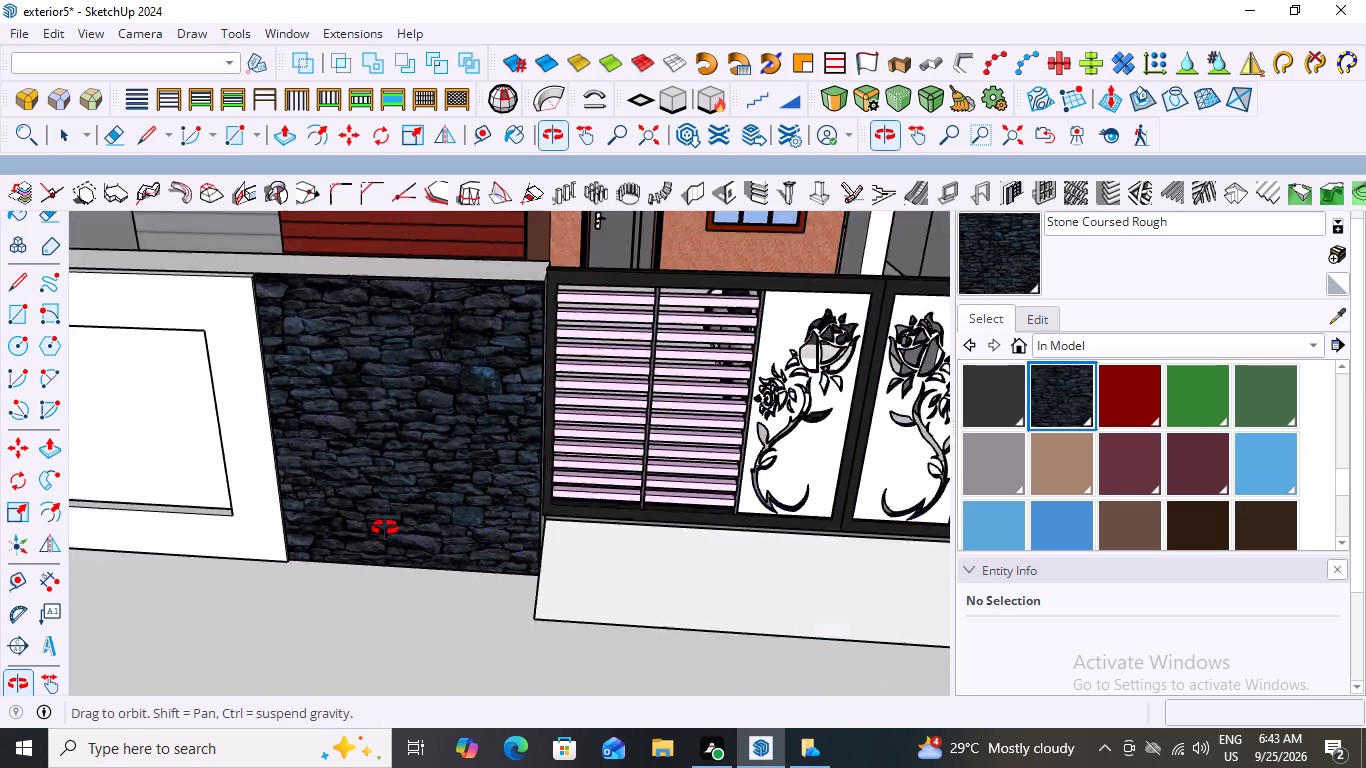
{"action": "middle_click_drag", "start_coordinate": [385, 528], "coordinate": [510, 499]}
{"action": "scroll", "coordinate": [505, 492], "scroll_direction": "down", "scroll_amount": 1}
{"action": "scroll", "coordinate": [392, 483], "scroll_direction": "down", "scroll_amount": 6}
{"action": "middle_click_drag", "start_coordinate": [157, 551], "coordinate": [97, 511]}
{"action": "scroll", "coordinate": [97, 511], "scroll_direction": "down", "scroll_amount": 3}
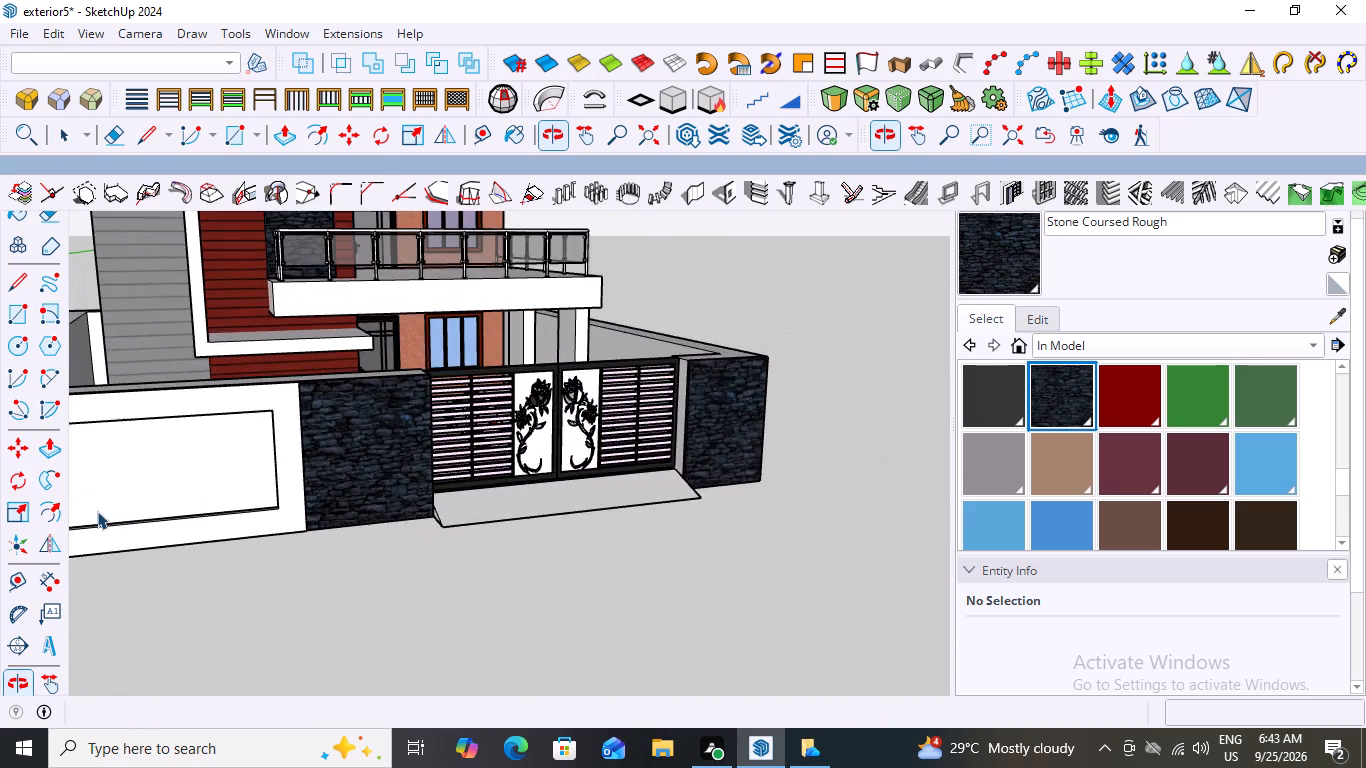
{"action": "scroll", "coordinate": [97, 511], "scroll_direction": "down", "scroll_amount": 17}
{"action": "scroll", "coordinate": [377, 556], "scroll_direction": "up", "scroll_amount": 3}
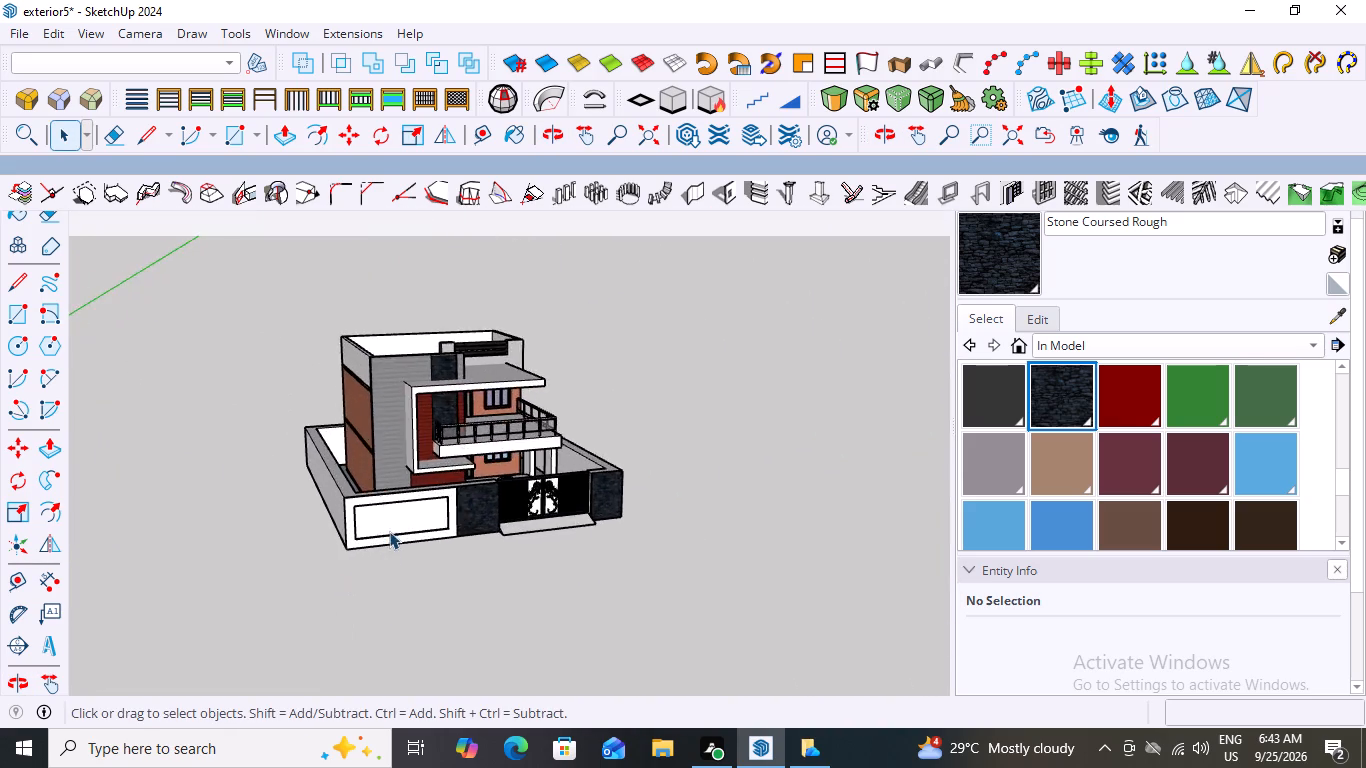
{"action": "scroll", "coordinate": [389, 531], "scroll_direction": "up", "scroll_amount": 9}
{"action": "middle_click_drag", "start_coordinate": [458, 510], "coordinate": [379, 497]}
{"action": "scroll", "coordinate": [381, 496], "scroll_direction": "up", "scroll_amount": 2}
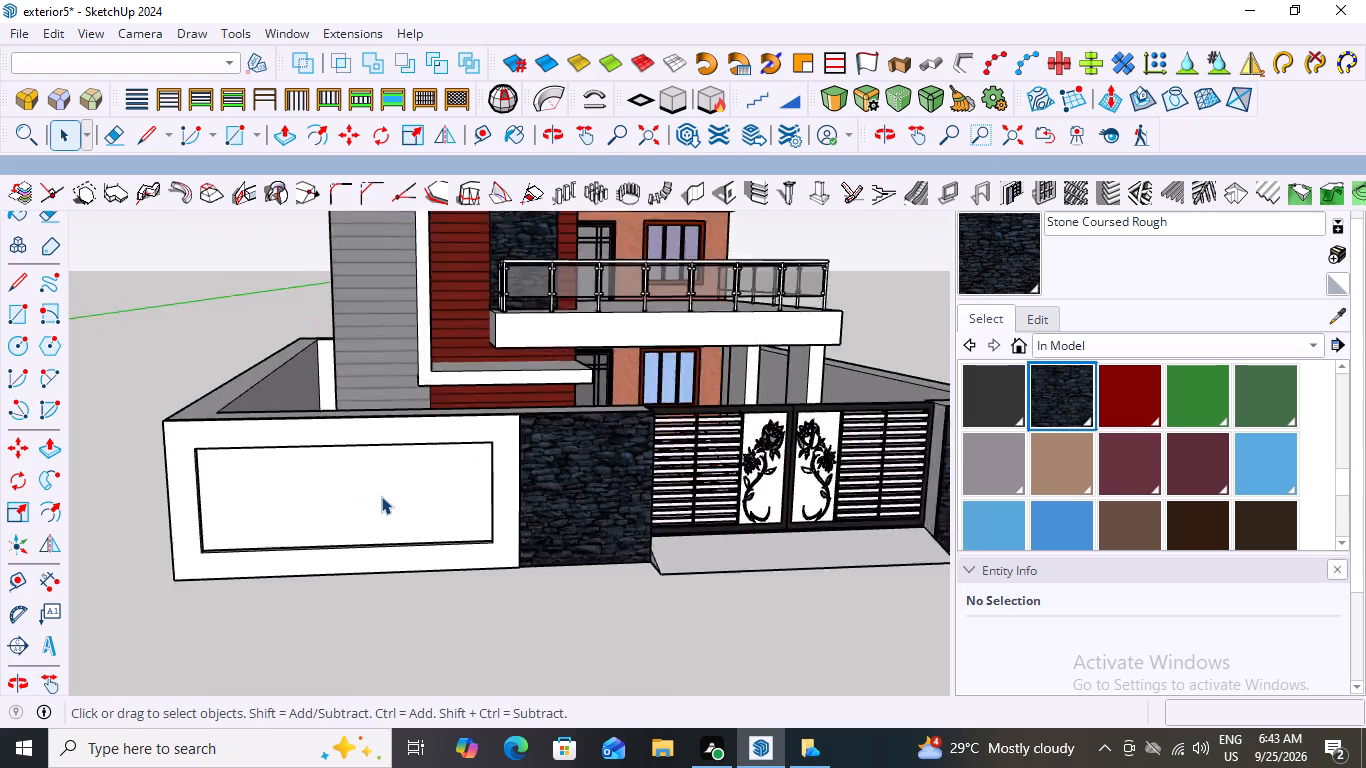
{"action": "scroll", "coordinate": [381, 496], "scroll_direction": "up", "scroll_amount": 4}
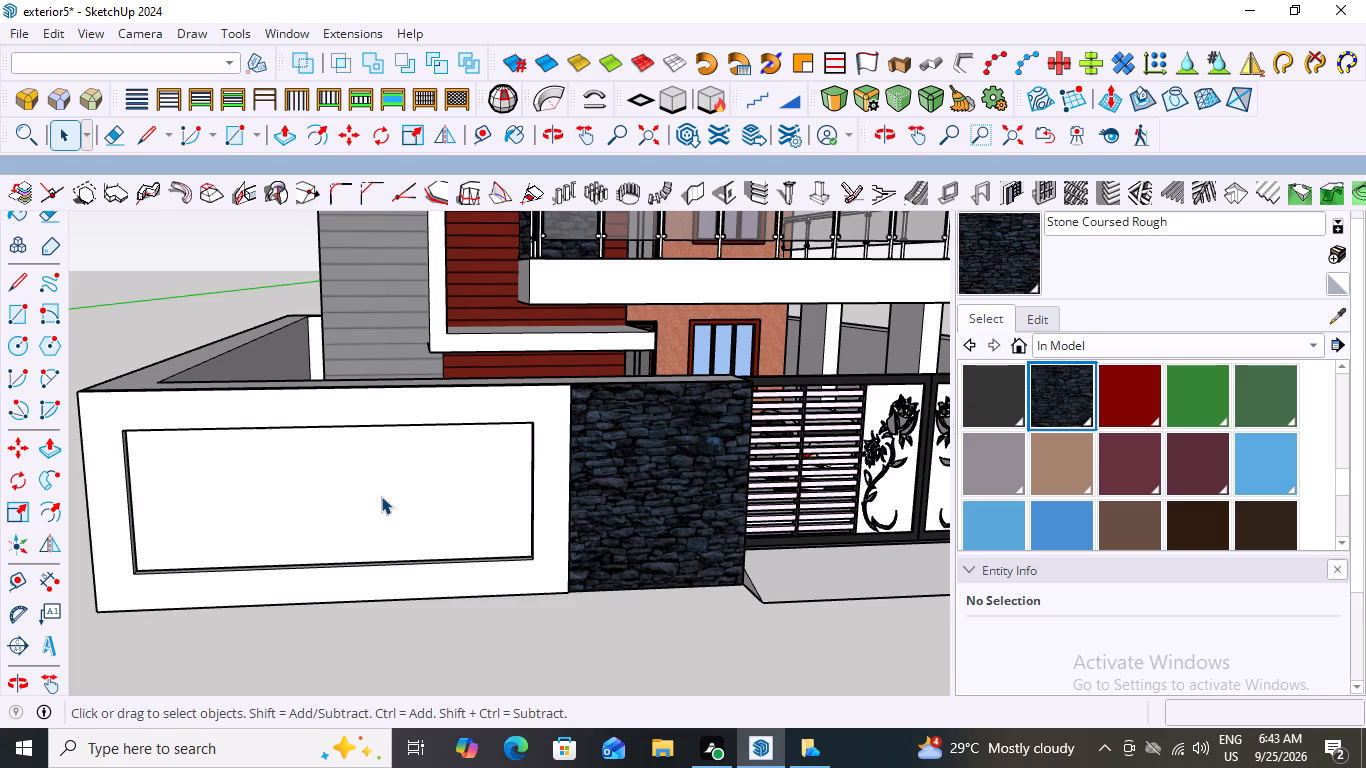
{"action": "scroll", "coordinate": [381, 496], "scroll_direction": "down", "scroll_amount": 2}
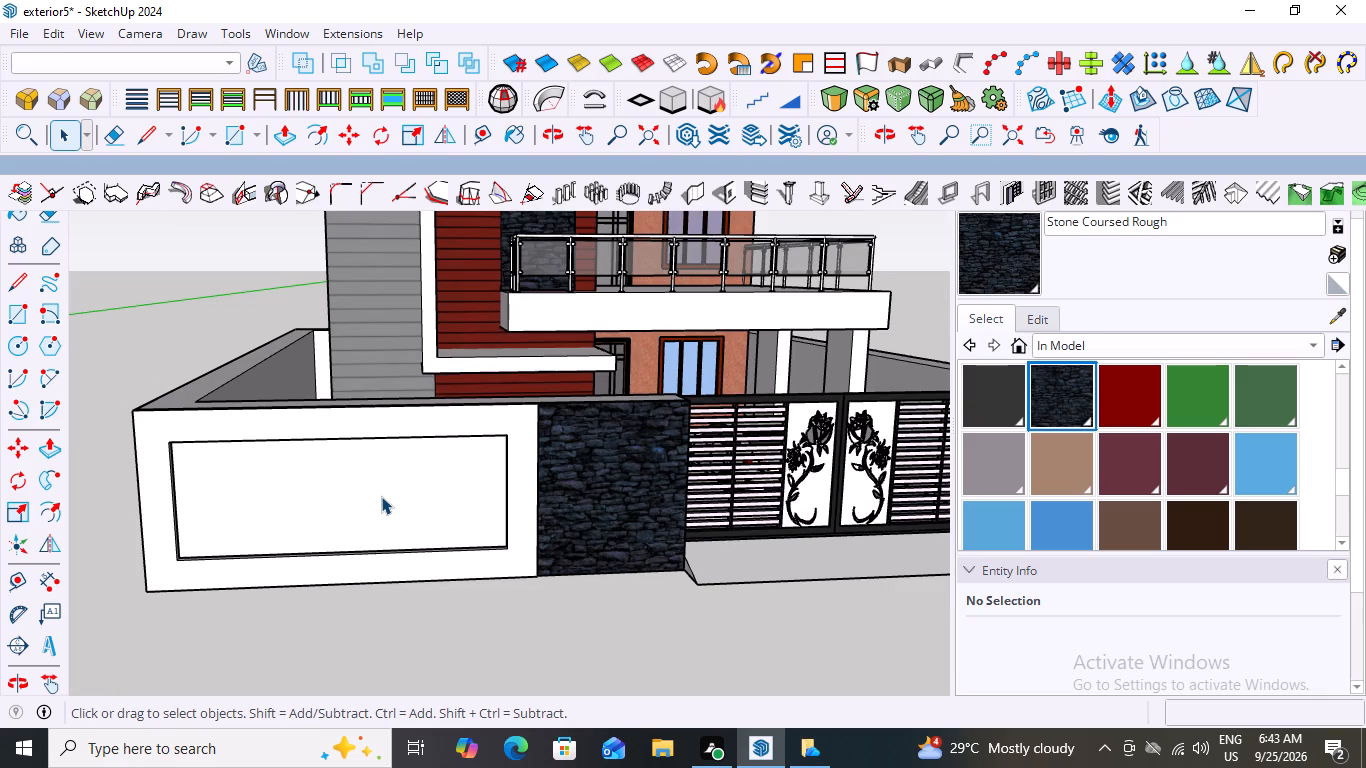
{"action": "middle_click_drag", "start_coordinate": [499, 455], "coordinate": [265, 546]}
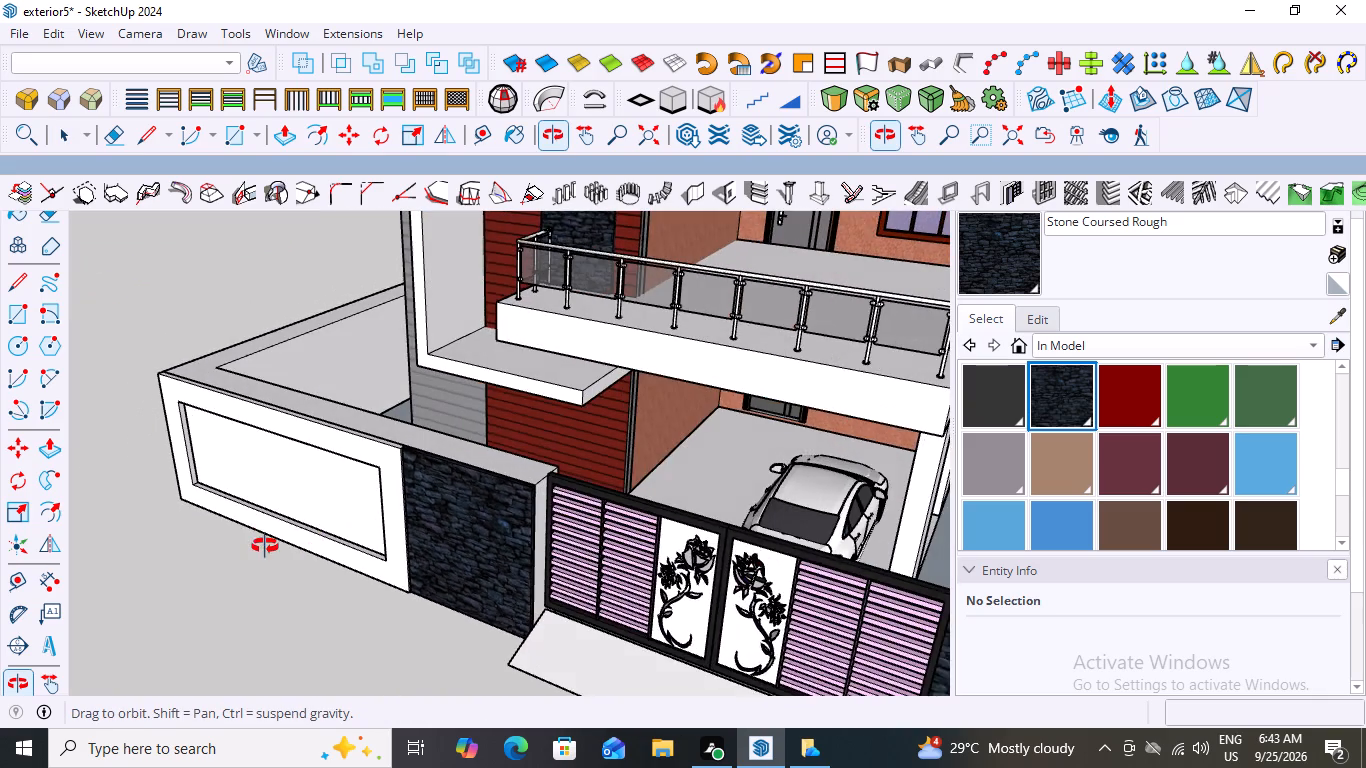
{"action": "middle_click_drag", "start_coordinate": [265, 546], "coordinate": [786, 441]}
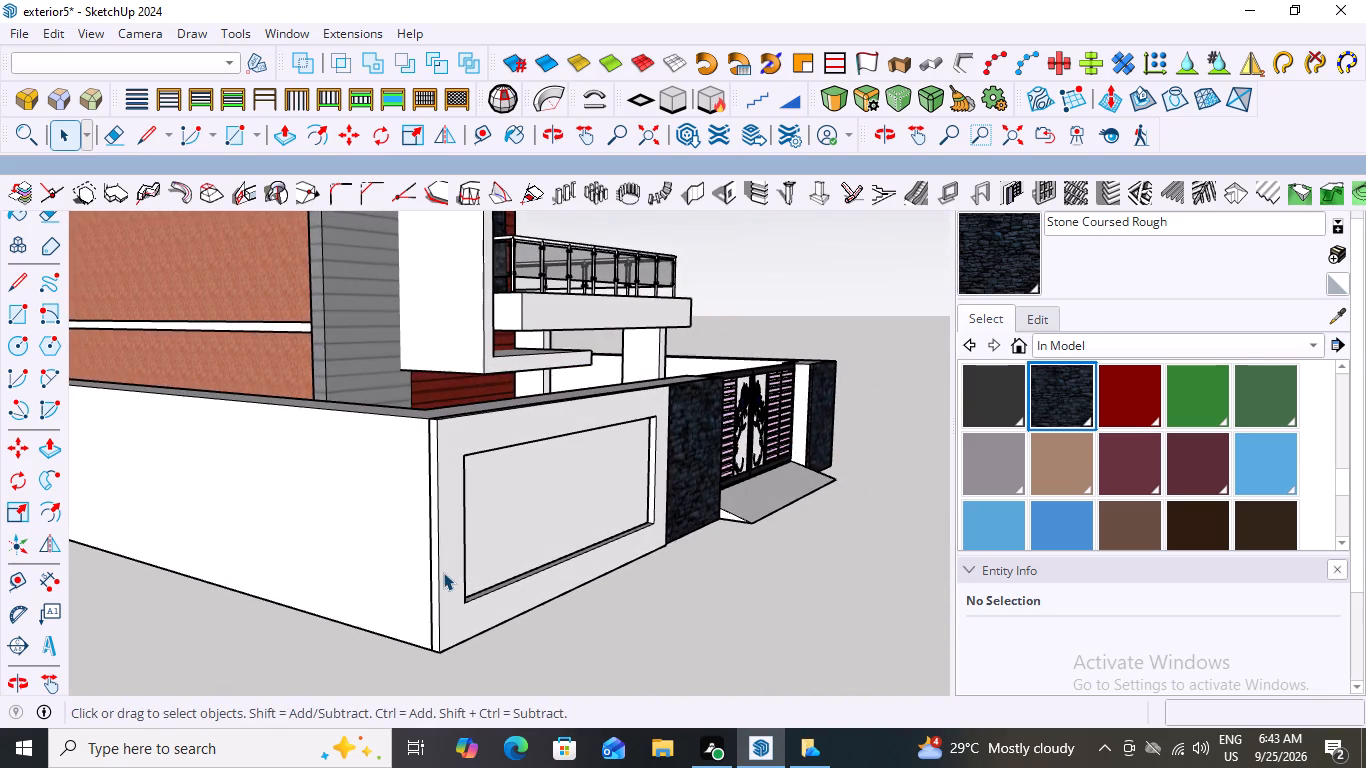
Reopen the blank wall section's group and pull the frame's front face out about another 5 13/16".
{"action": "scroll", "coordinate": [443, 572], "scroll_direction": "up", "scroll_amount": 2}
{"action": "left_click", "coordinate": [443, 558]}
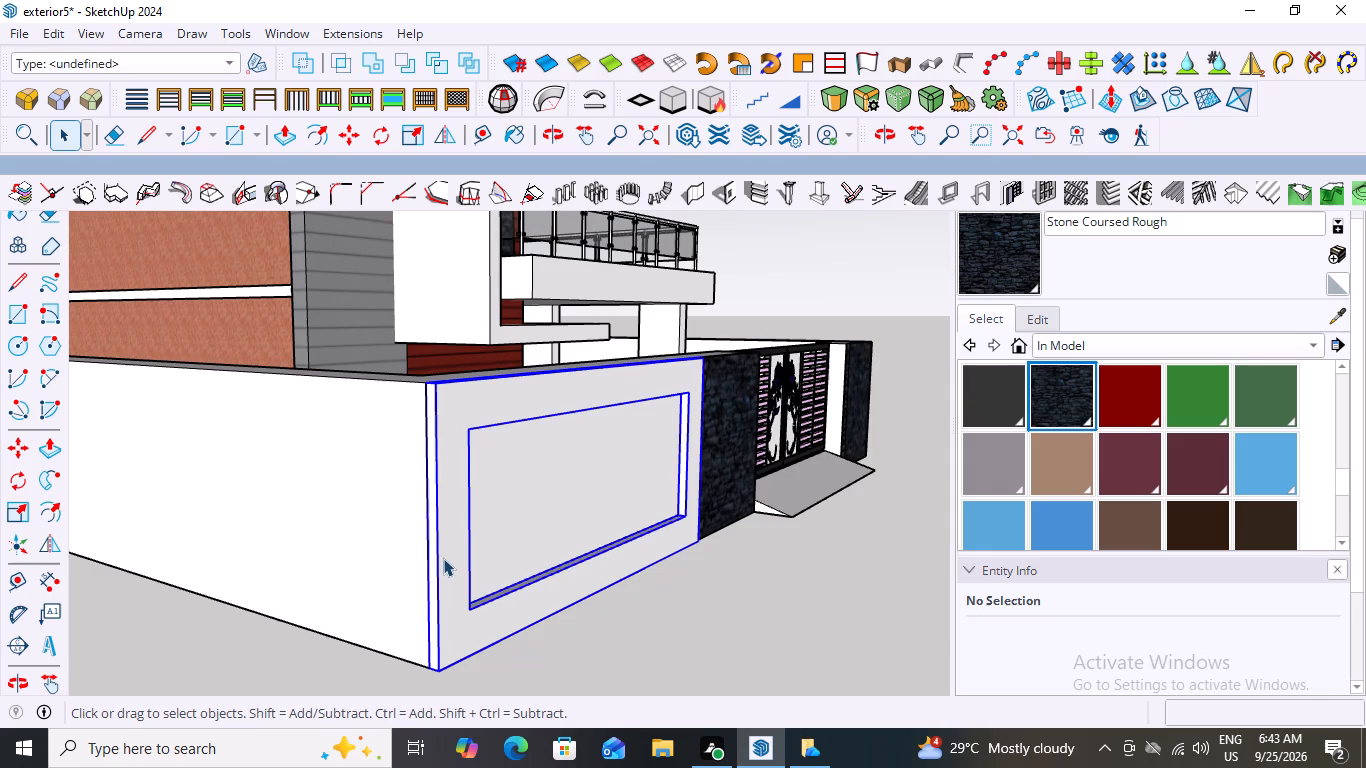
{"action": "double_click", "coordinate": [449, 560]}
{"action": "left_click", "coordinate": [449, 560]}
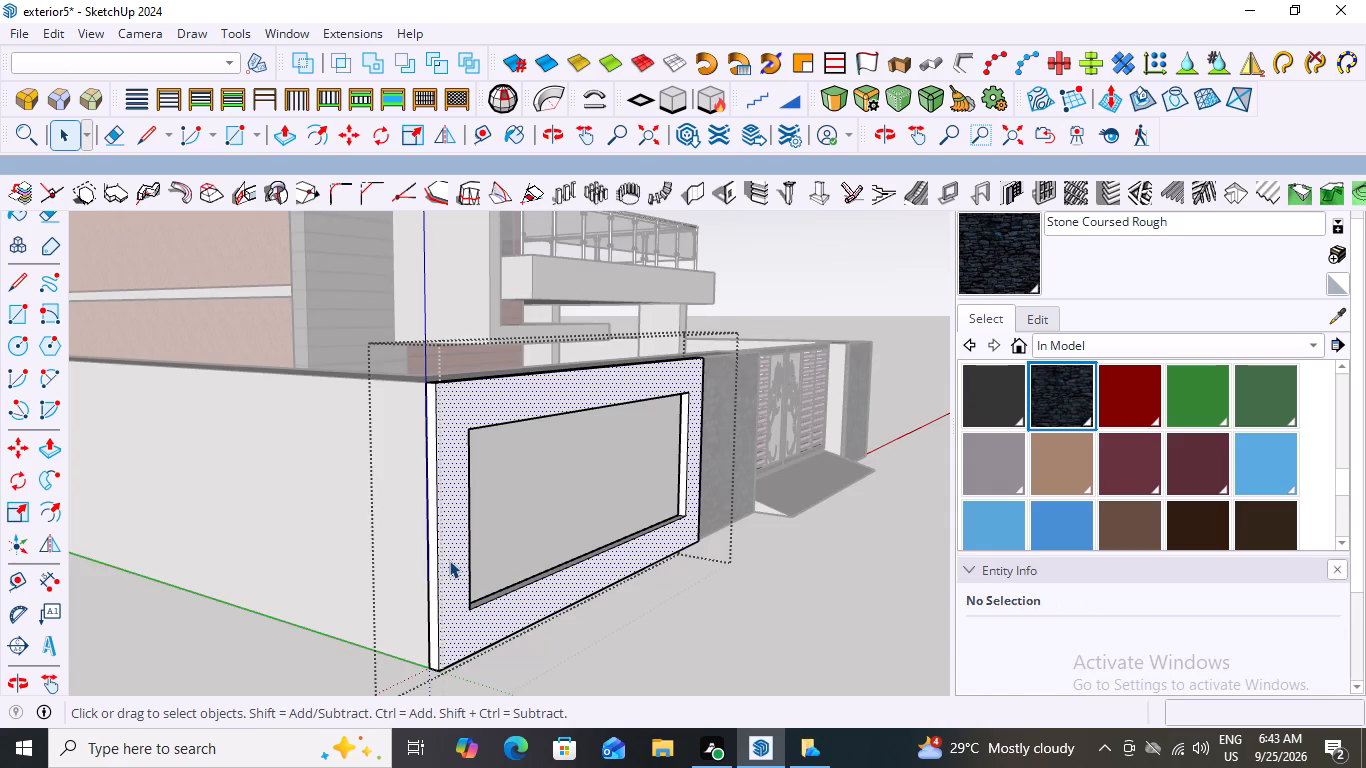
{"action": "key", "text": "p"}
{"action": "left_click", "coordinate": [449, 560]}
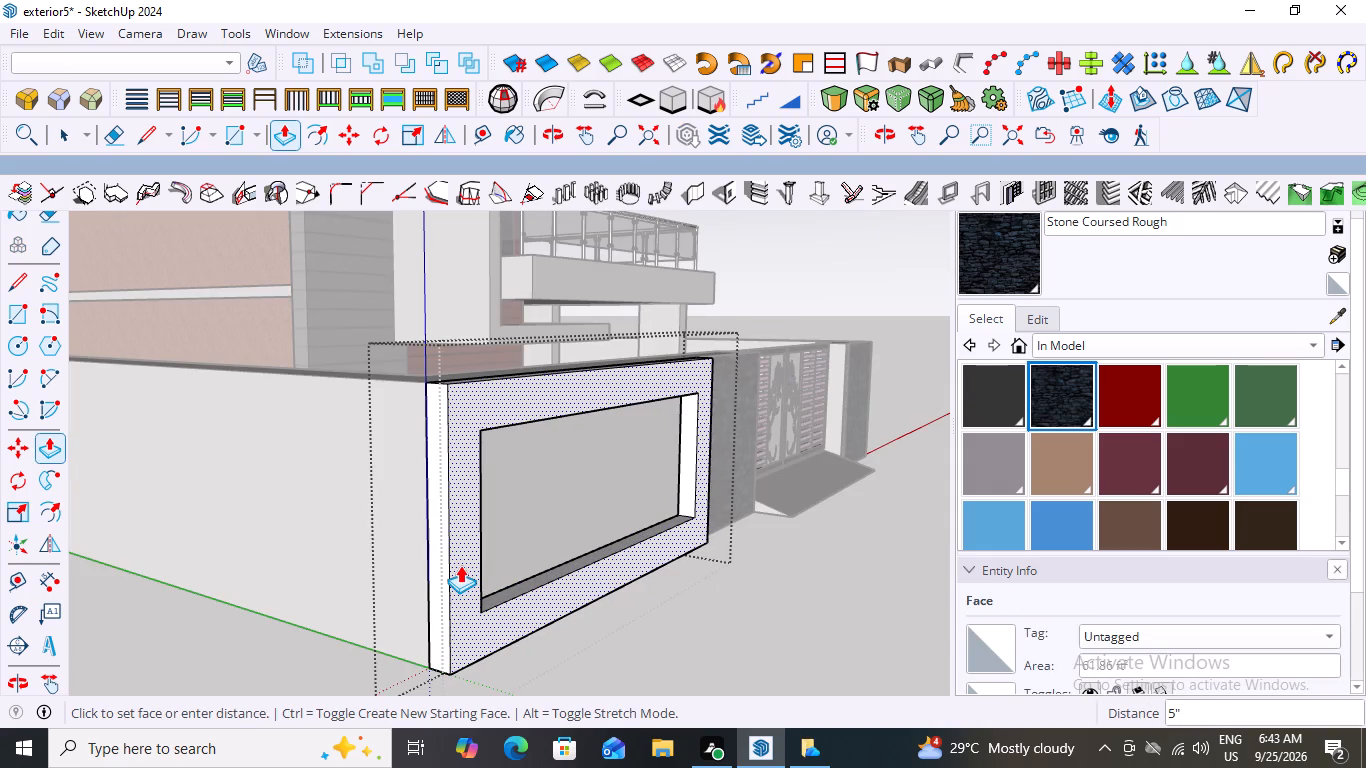
{"action": "left_click", "coordinate": [462, 565]}
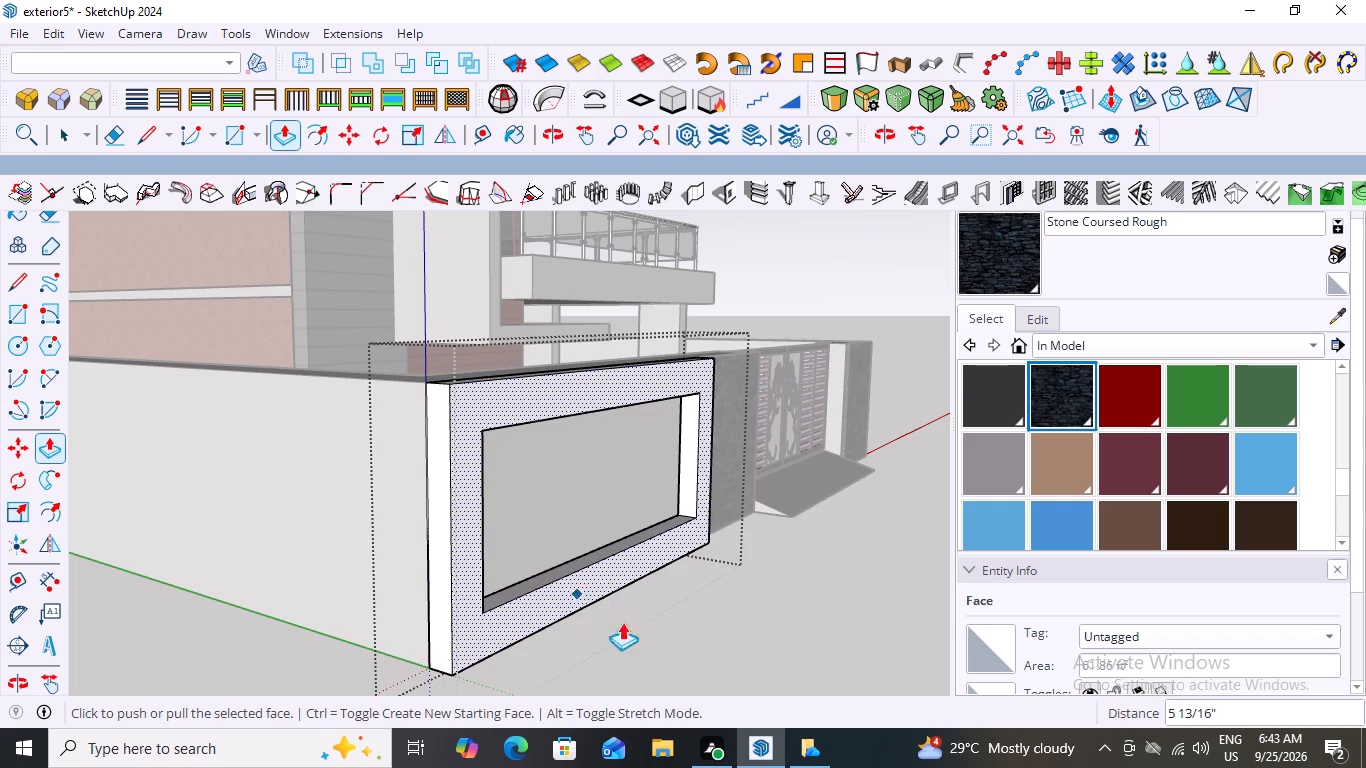
{"action": "key", "text": "space"}
{"action": "left_click", "coordinate": [680, 620]}
{"action": "middle_click_drag", "start_coordinate": [749, 566], "coordinate": [340, 637]}
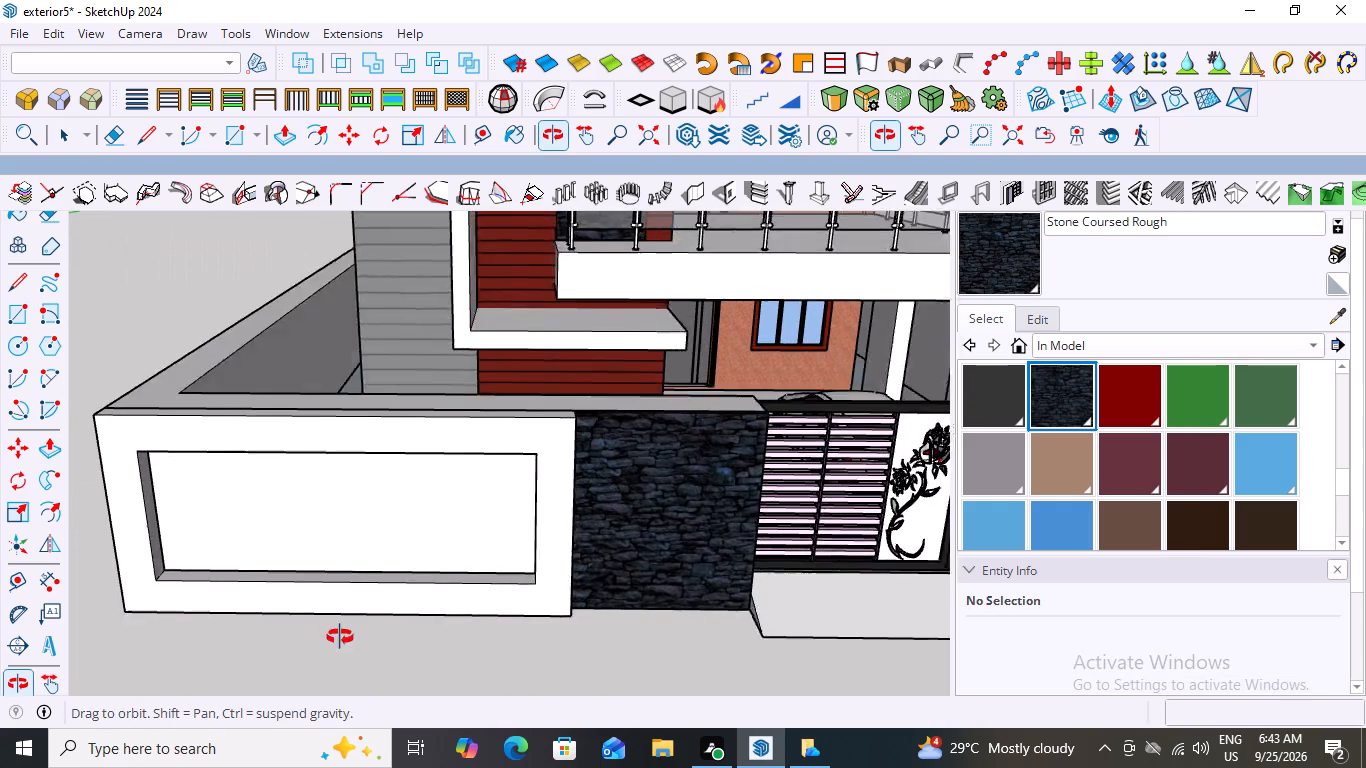
{"action": "middle_click_drag", "start_coordinate": [340, 637], "coordinate": [334, 637]}
{"action": "scroll", "coordinate": [573, 630], "scroll_direction": "up", "scroll_amount": 4}
{"action": "middle_click_drag", "start_coordinate": [606, 600], "coordinate": [455, 602]}
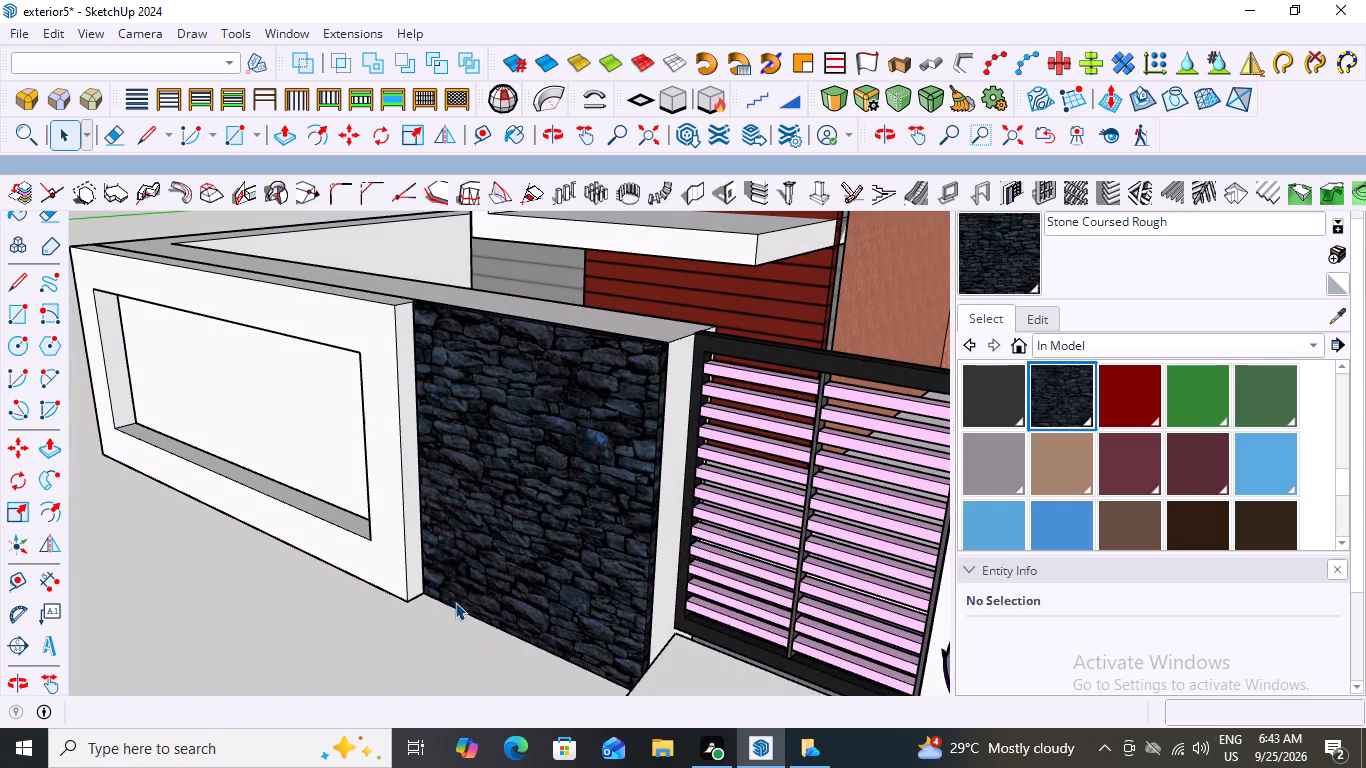
Push/Pull the dark stone panel between the framed wall section and the gate out about 7 1/4", flush with the raised frame.
{"action": "left_click", "coordinate": [524, 548]}
{"action": "left_click", "coordinate": [524, 548]}
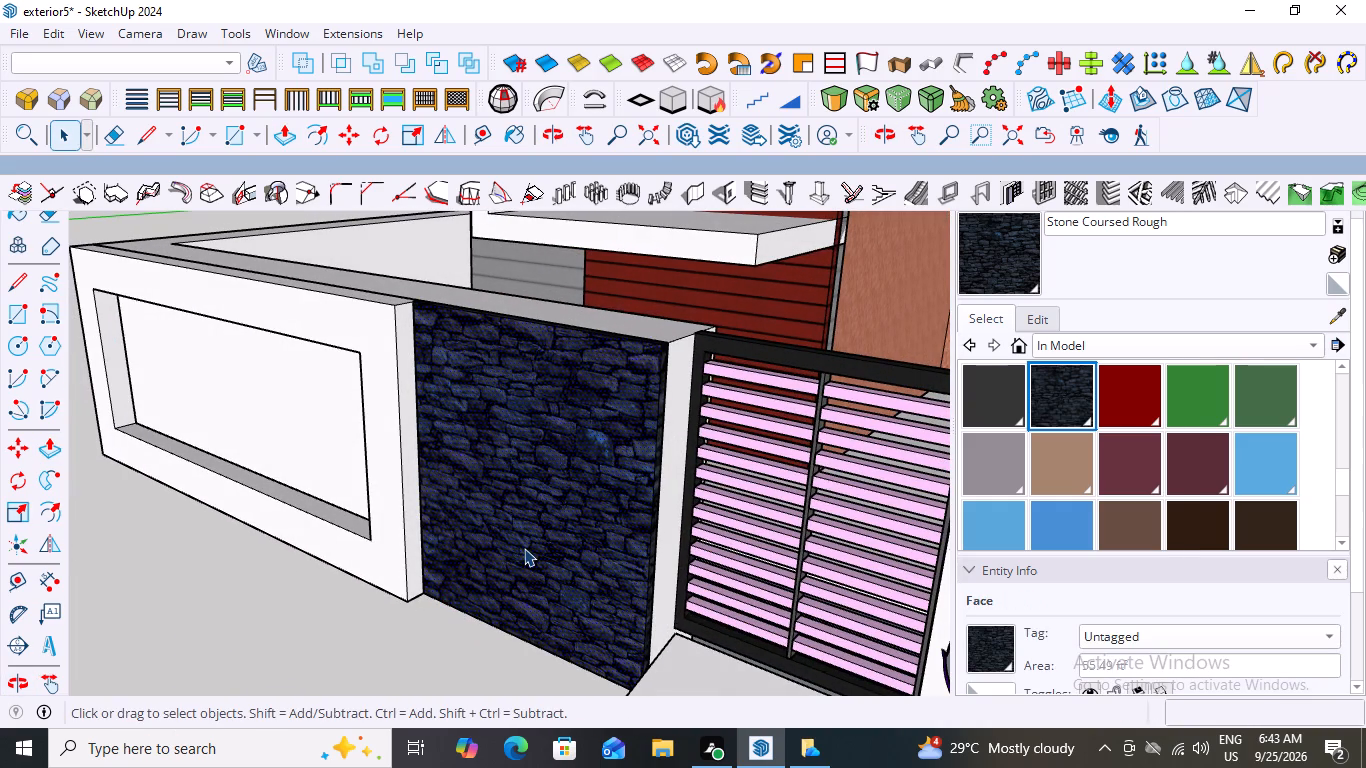
{"action": "key", "text": "p"}
{"action": "left_click", "coordinate": [524, 548]}
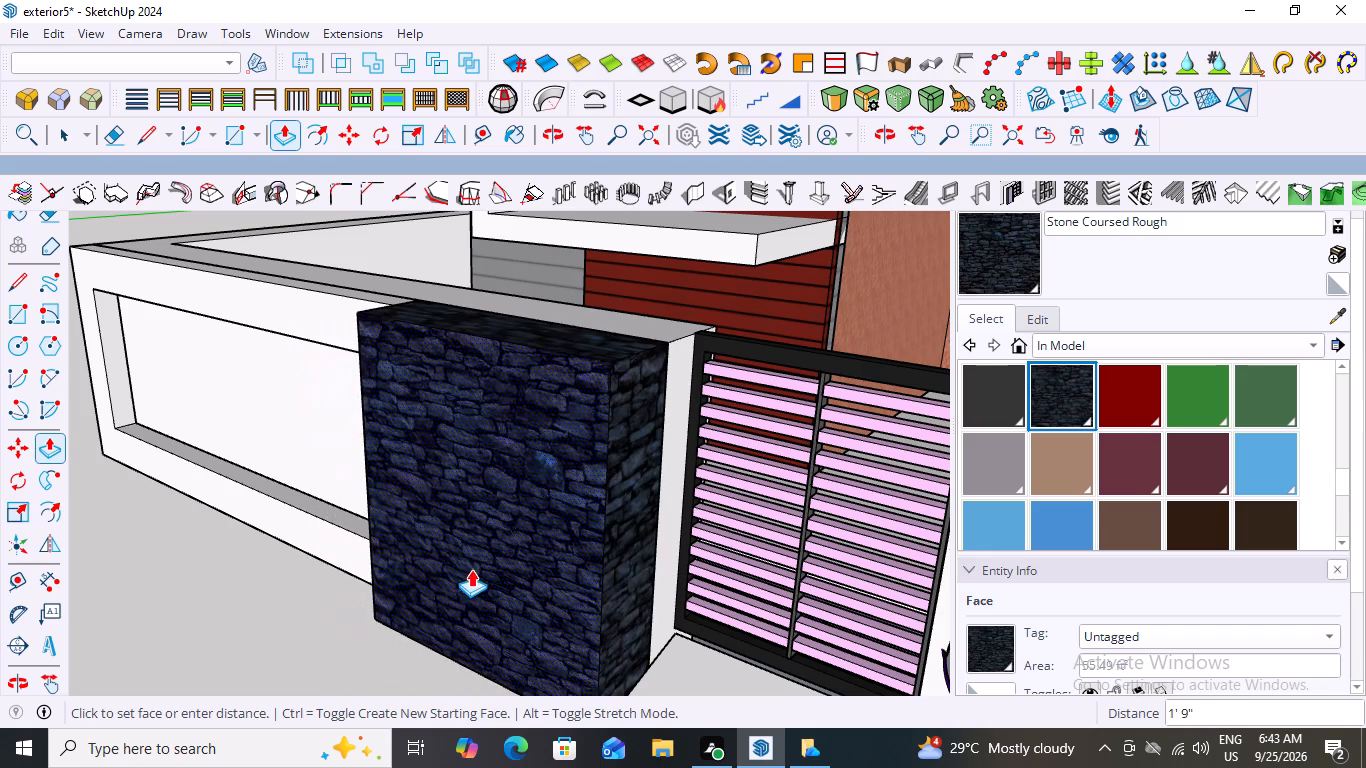
{"action": "scroll", "coordinate": [442, 595], "scroll_direction": "up", "scroll_amount": 6}
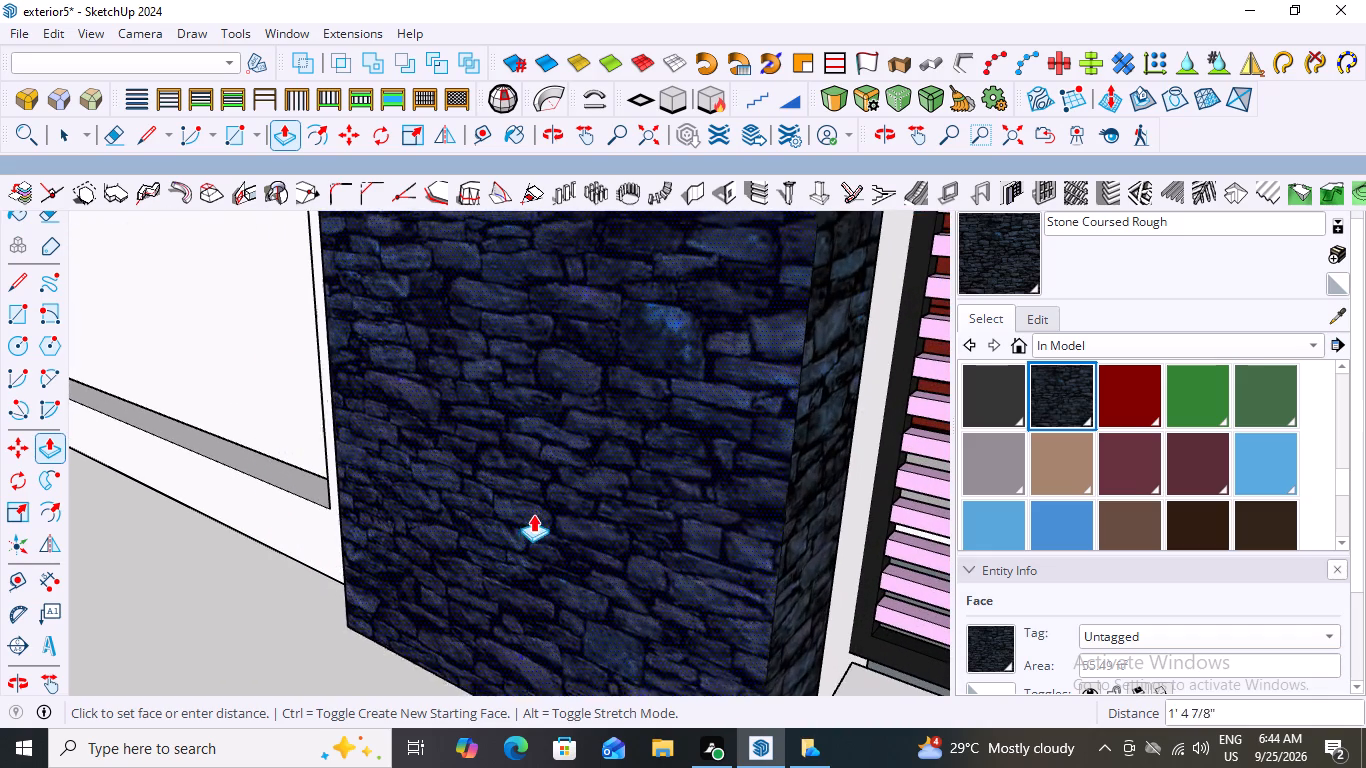
{"action": "scroll", "coordinate": [533, 499], "scroll_direction": "down", "scroll_amount": 4}
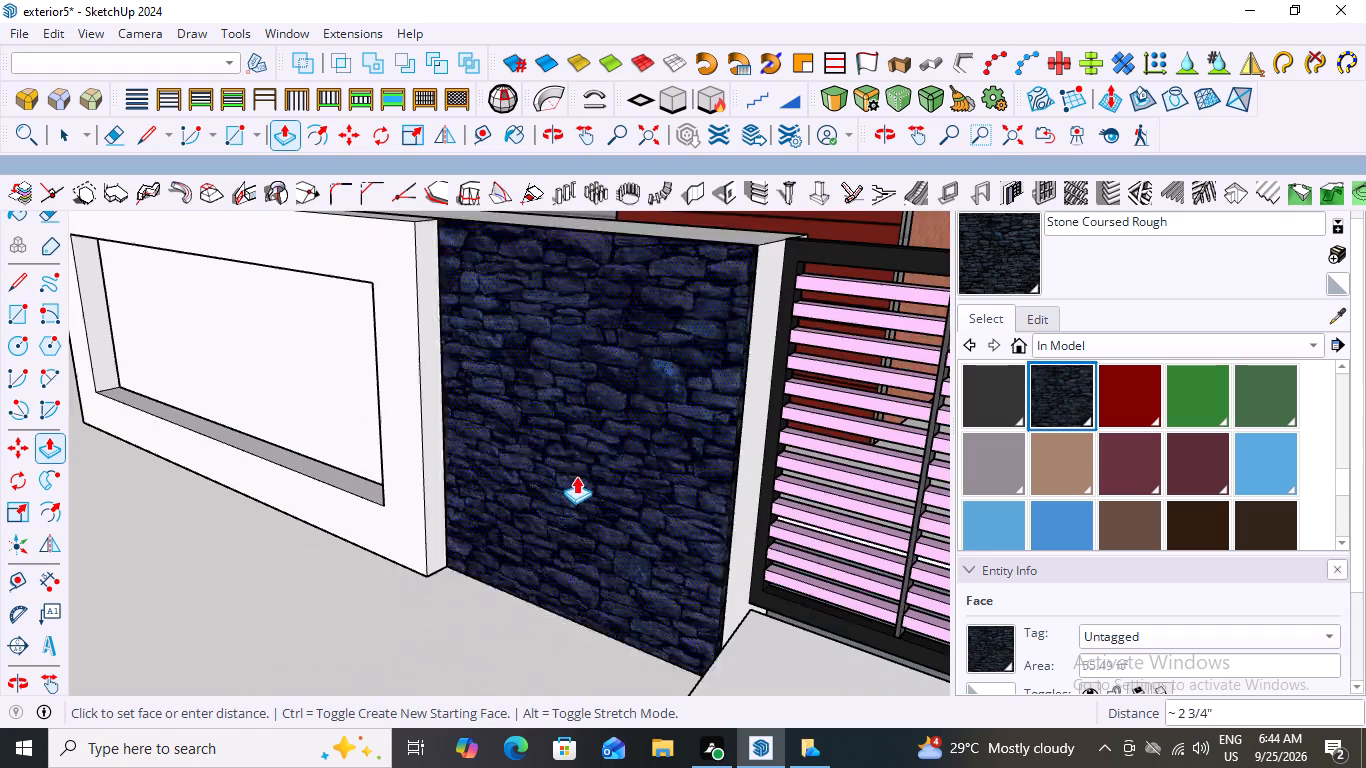
{"action": "scroll", "coordinate": [576, 476], "scroll_direction": "down", "scroll_amount": 5}
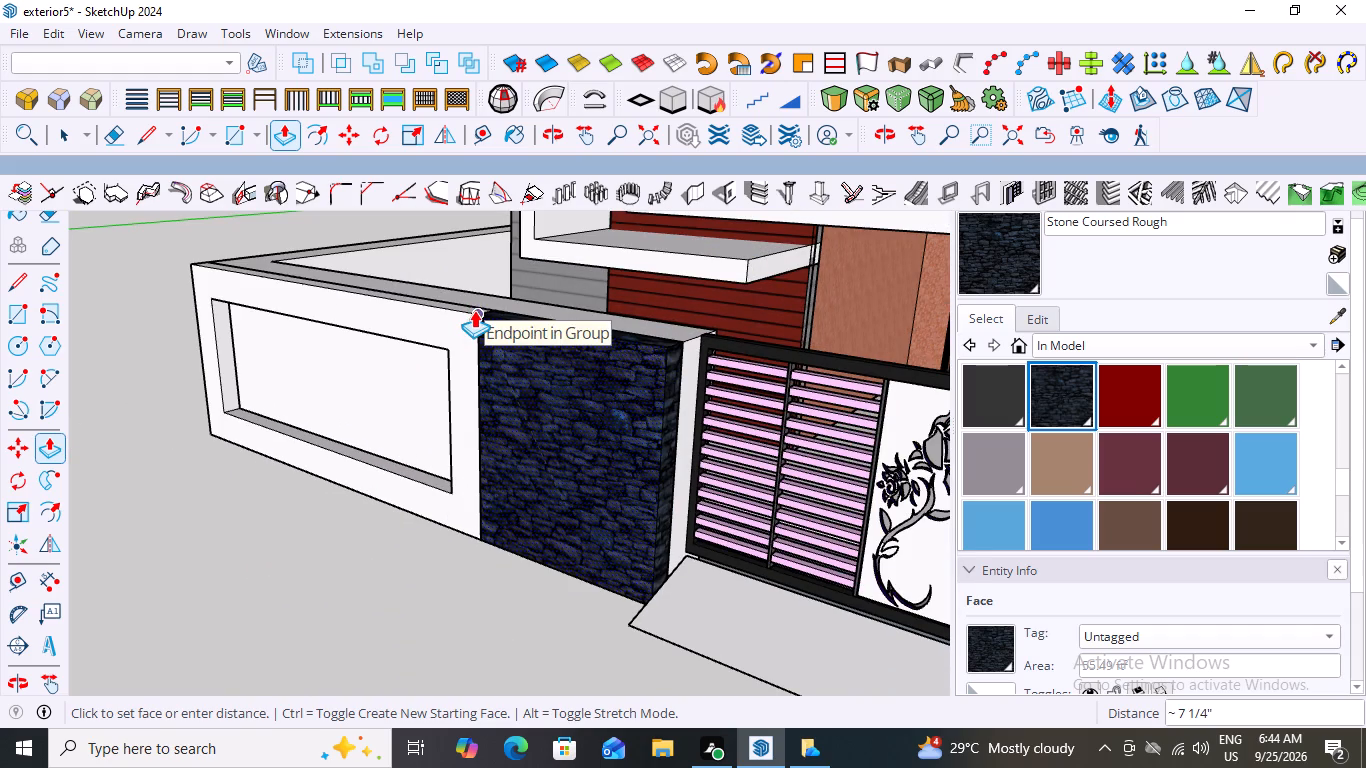
{"action": "left_click", "coordinate": [474, 310]}
Push/Pull the front face of the stone panel on the gate's far side, at the wall corner, out about 6 9/16".
{"action": "scroll", "coordinate": [343, 457], "scroll_direction": "down", "scroll_amount": 8}
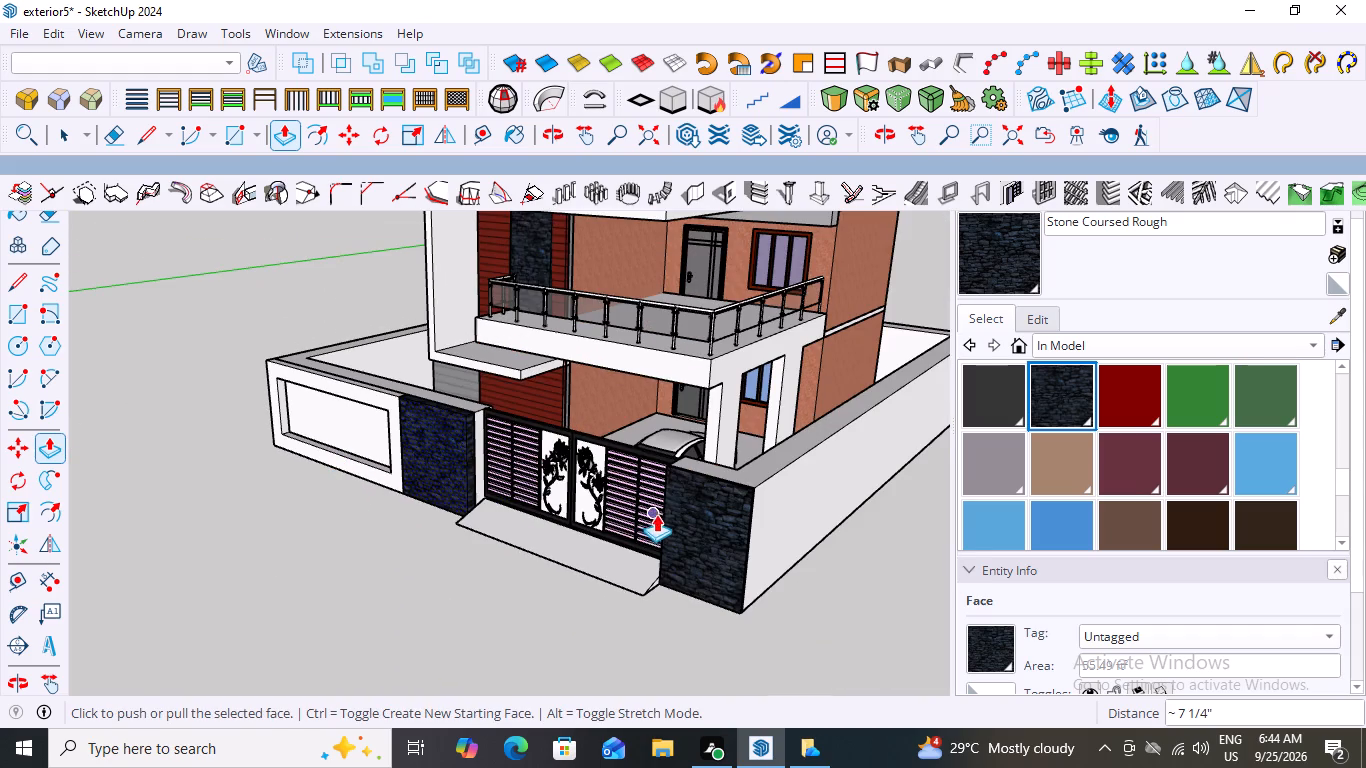
{"action": "scroll", "coordinate": [663, 517], "scroll_direction": "up", "scroll_amount": 2}
{"action": "middle_click_drag", "start_coordinate": [352, 582], "coordinate": [740, 605]}
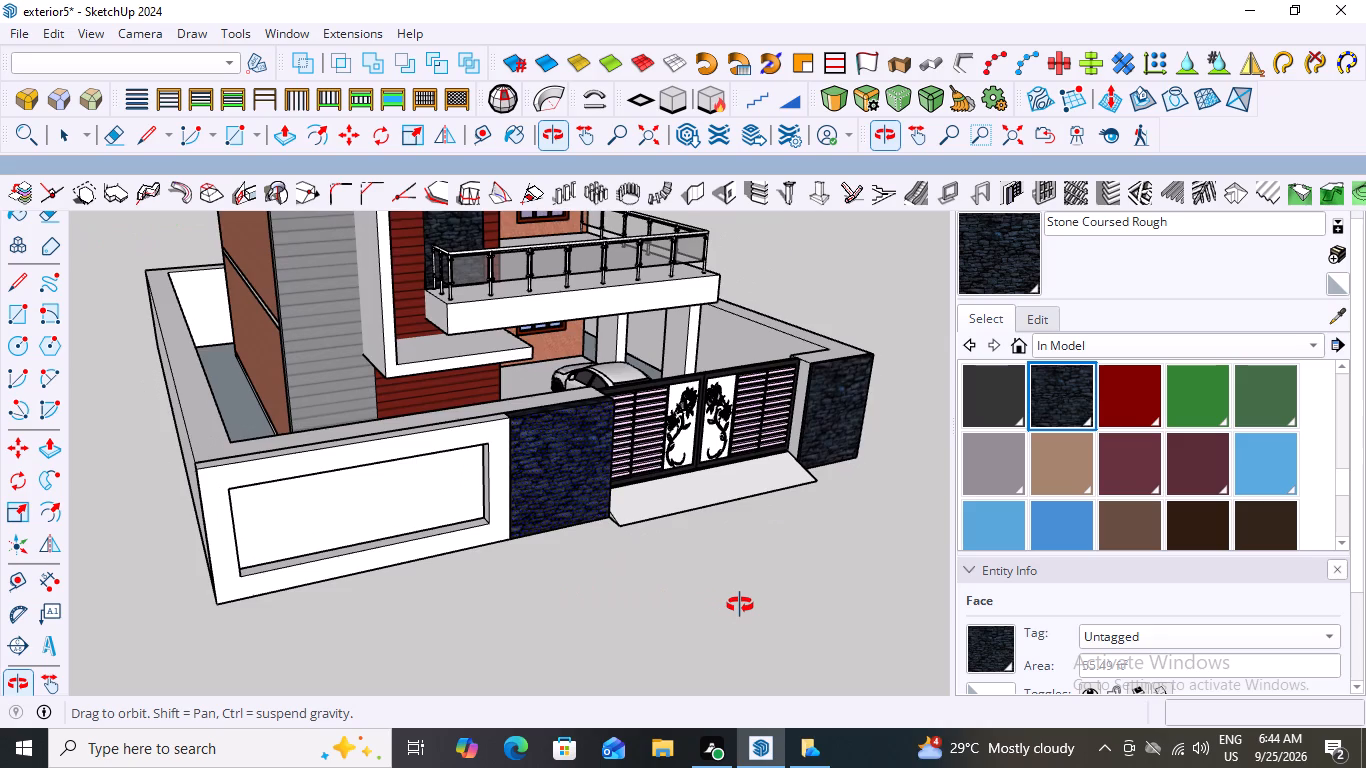
{"action": "middle_click_drag", "start_coordinate": [740, 605], "coordinate": [741, 635]}
{"action": "scroll", "coordinate": [757, 644], "scroll_direction": "up", "scroll_amount": 1}
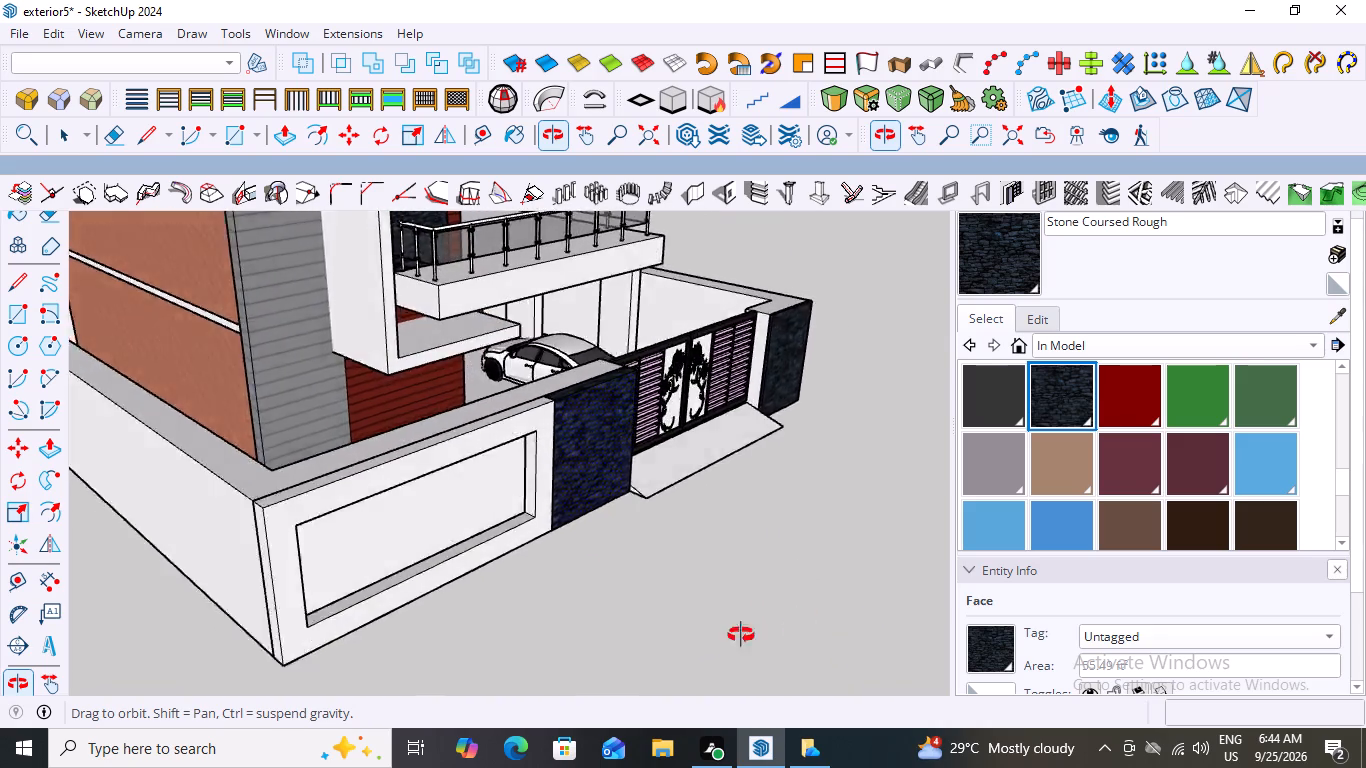
{"action": "middle_click_drag", "start_coordinate": [741, 635], "coordinate": [143, 614]}
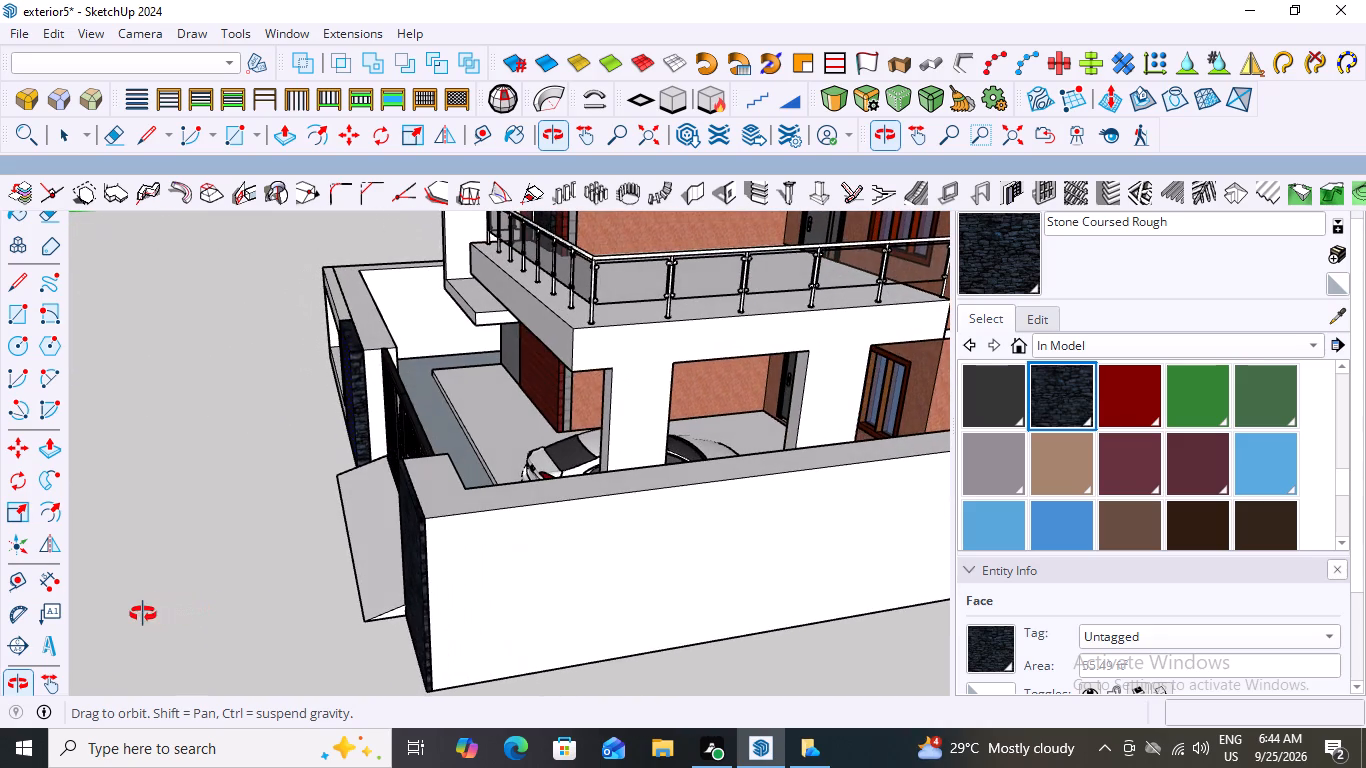
{"action": "middle_click_drag", "start_coordinate": [143, 614], "coordinate": [714, 558]}
{"action": "scroll", "coordinate": [847, 585], "scroll_direction": "up", "scroll_amount": 1}
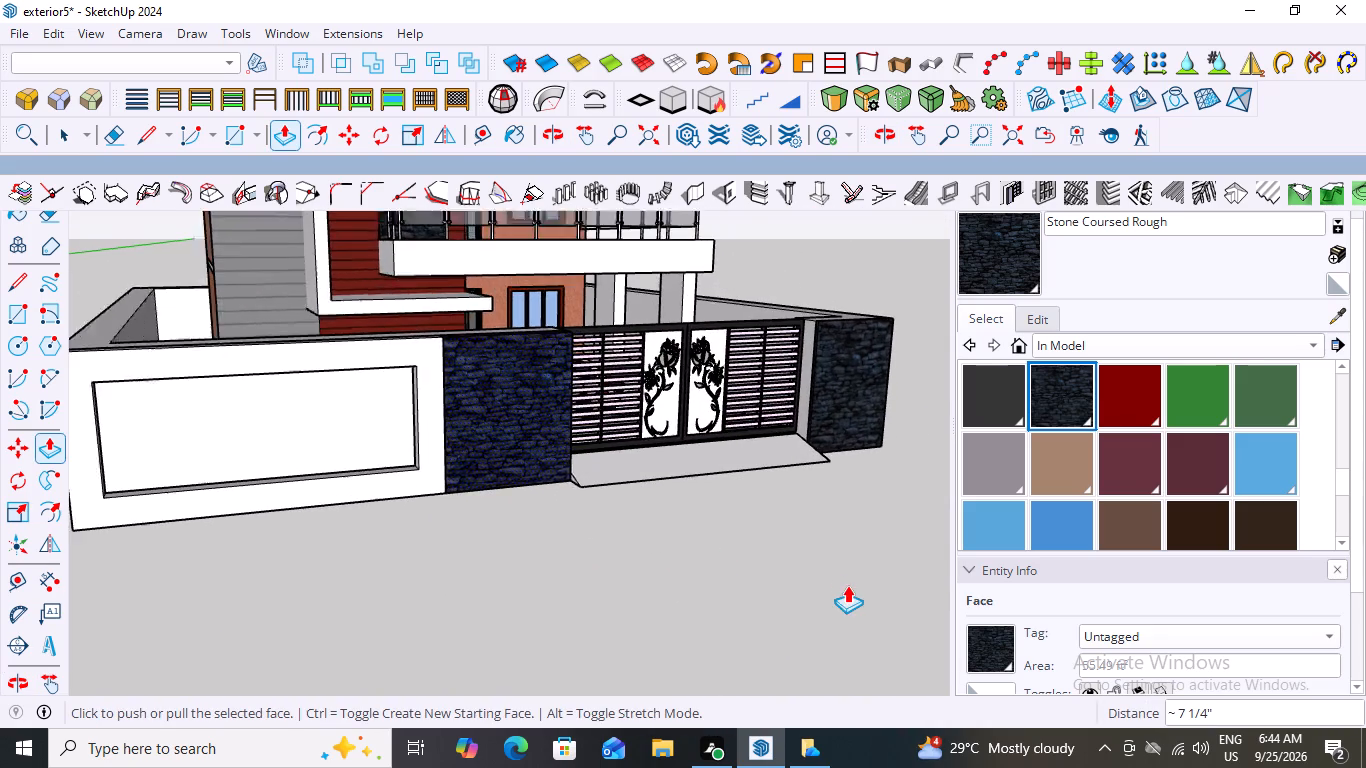
{"action": "scroll", "coordinate": [847, 585], "scroll_direction": "up", "scroll_amount": 1}
{"action": "key", "text": "space"}
{"action": "left_click", "coordinate": [852, 367]}
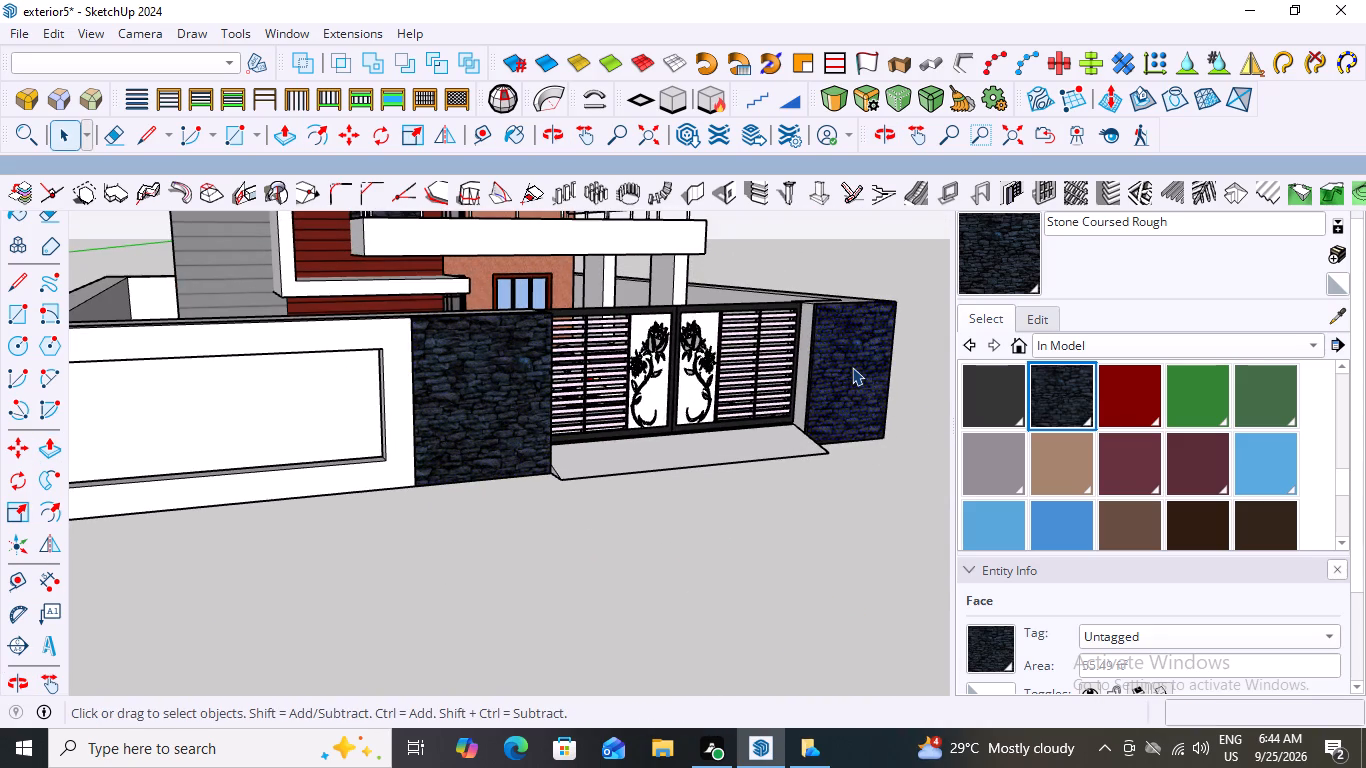
{"action": "key", "text": "p"}
{"action": "left_click", "coordinate": [852, 367]}
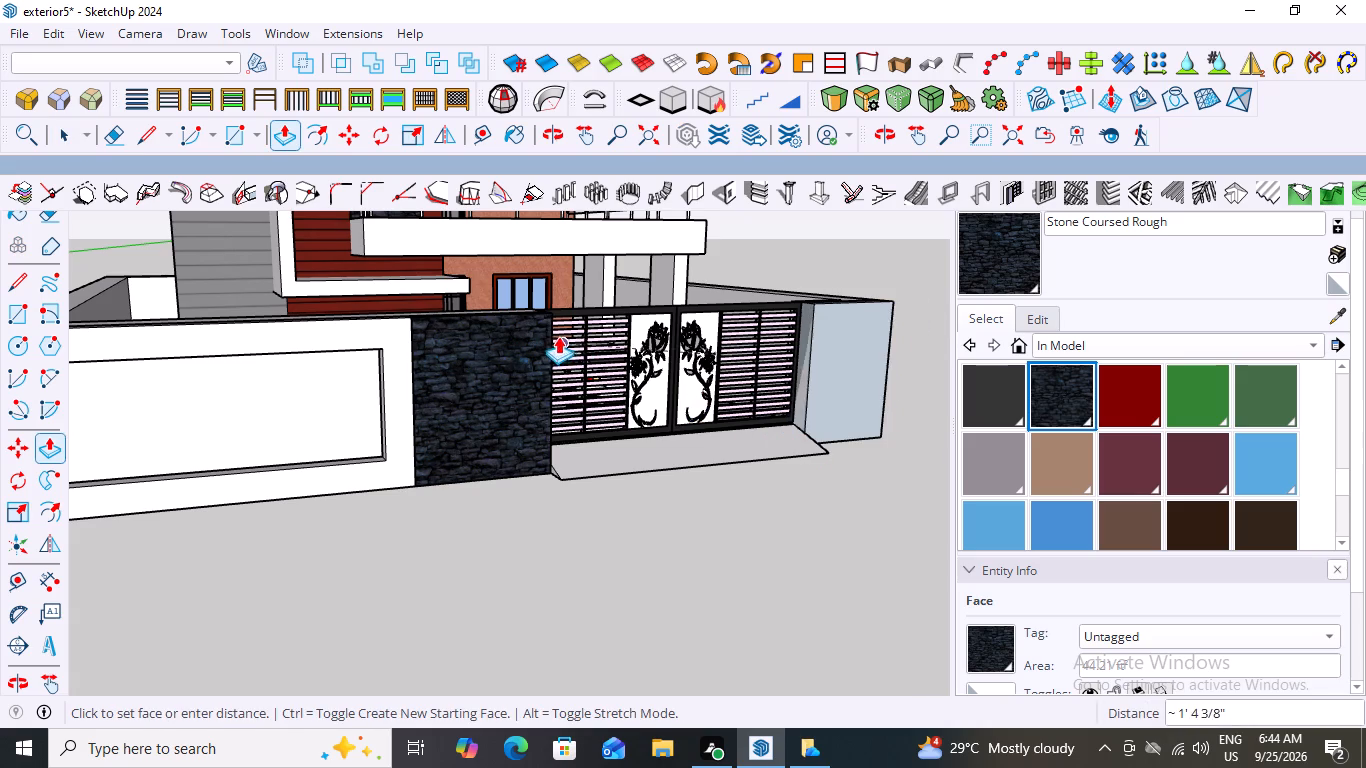
{"action": "middle_click_drag", "start_coordinate": [554, 320], "coordinate": [436, 572]}
{"action": "left_click", "coordinate": [436, 572]}
{"action": "key", "text": "space"}
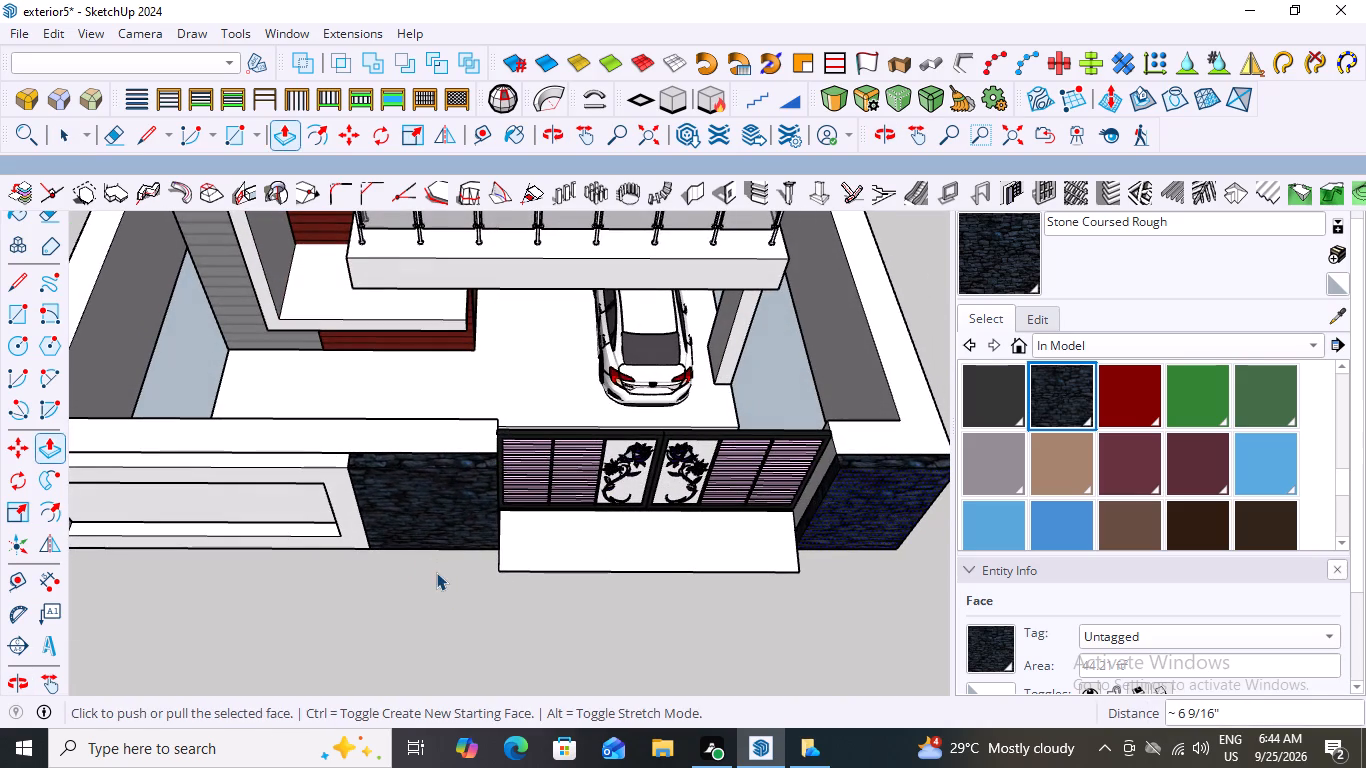
{"action": "left_click", "coordinate": [436, 572]}
Examine how both stone panels, the framed wall section and the gate line up from several angles.
{"action": "scroll", "coordinate": [419, 621], "scroll_direction": "down", "scroll_amount": 2}
{"action": "middle_click_drag", "start_coordinate": [448, 648], "coordinate": [586, 429]}
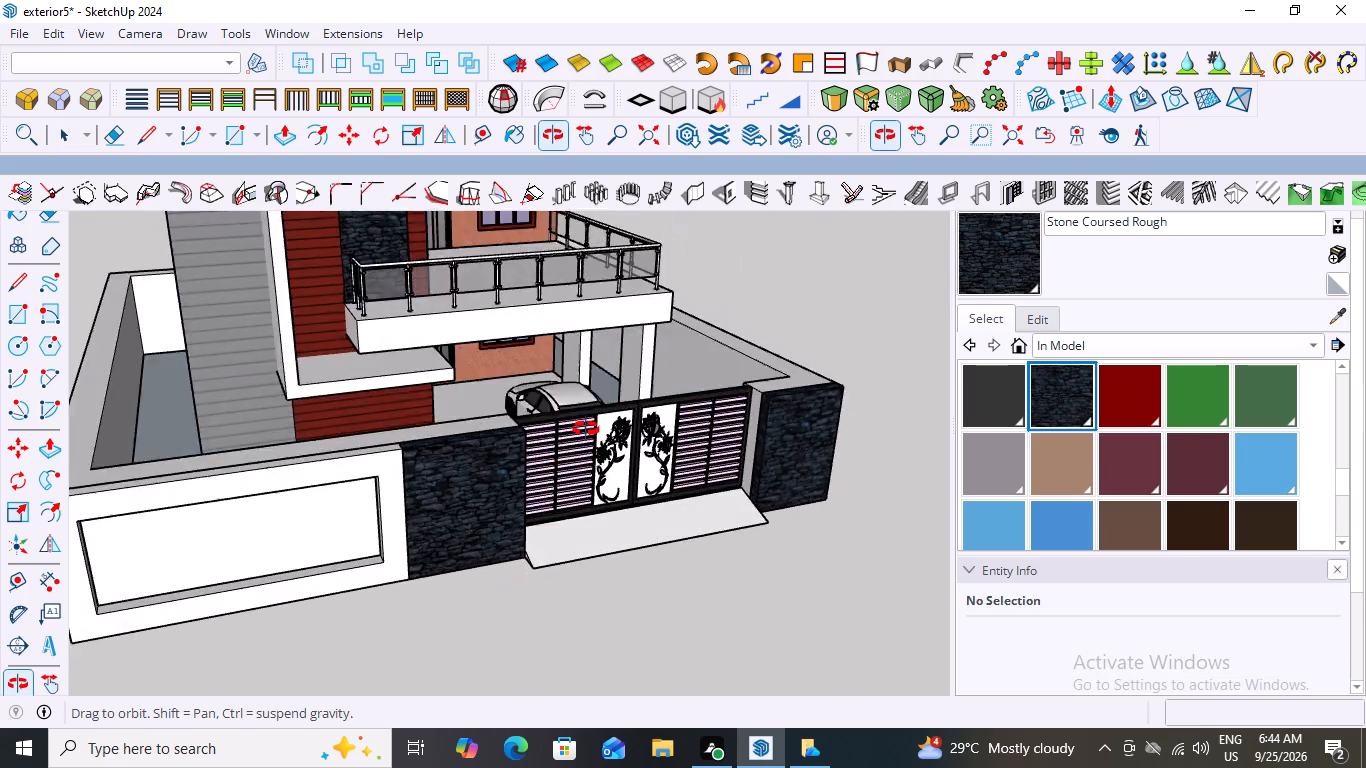
{"action": "middle_click_drag", "start_coordinate": [586, 429], "coordinate": [609, 378]}
{"action": "scroll", "coordinate": [622, 563], "scroll_direction": "down", "scroll_amount": 1}
{"action": "middle_click_drag", "start_coordinate": [606, 593], "coordinate": [269, 543]}
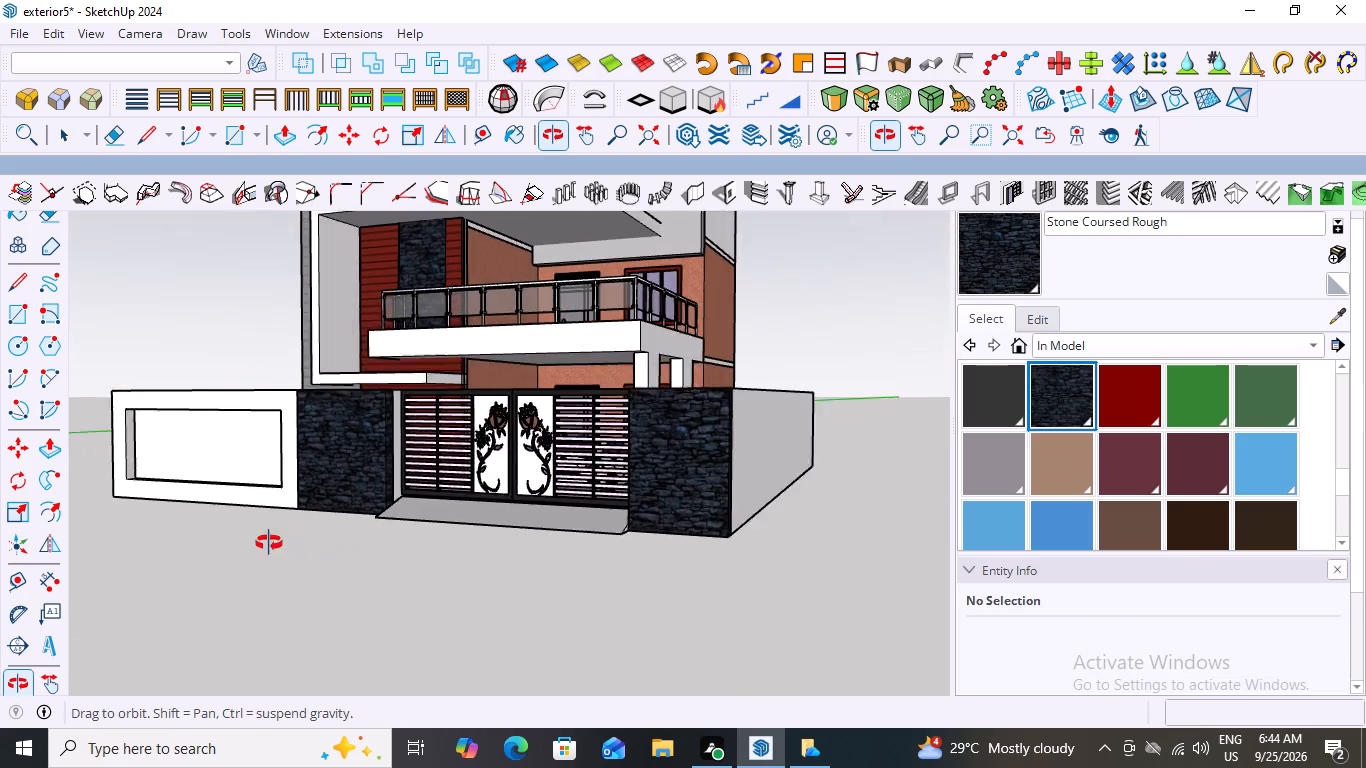
{"action": "middle_click_drag", "start_coordinate": [269, 543], "coordinate": [623, 545]}
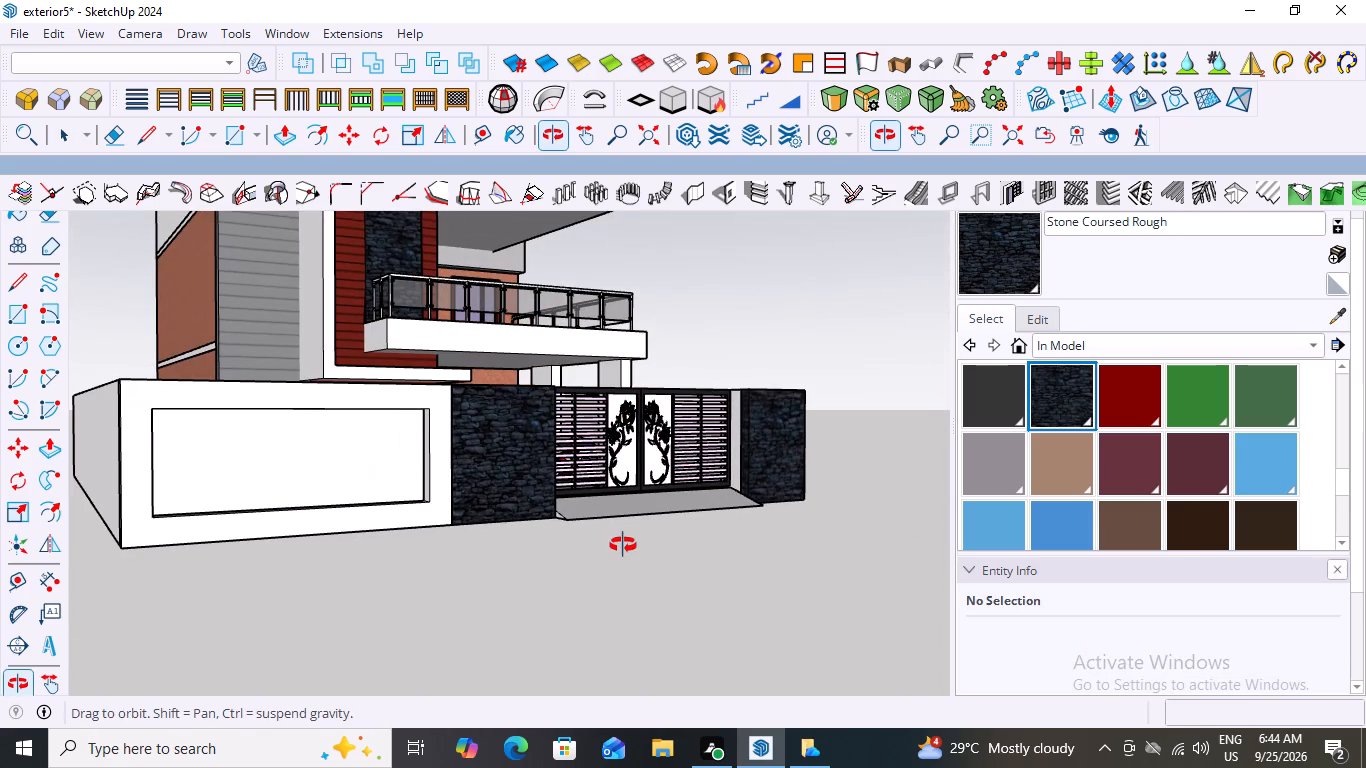
{"action": "middle_click_drag", "start_coordinate": [623, 545], "coordinate": [510, 605]}
{"action": "scroll", "coordinate": [712, 486], "scroll_direction": "up", "scroll_amount": 1}
{"action": "middle_click_drag", "start_coordinate": [622, 507], "coordinate": [737, 544]}
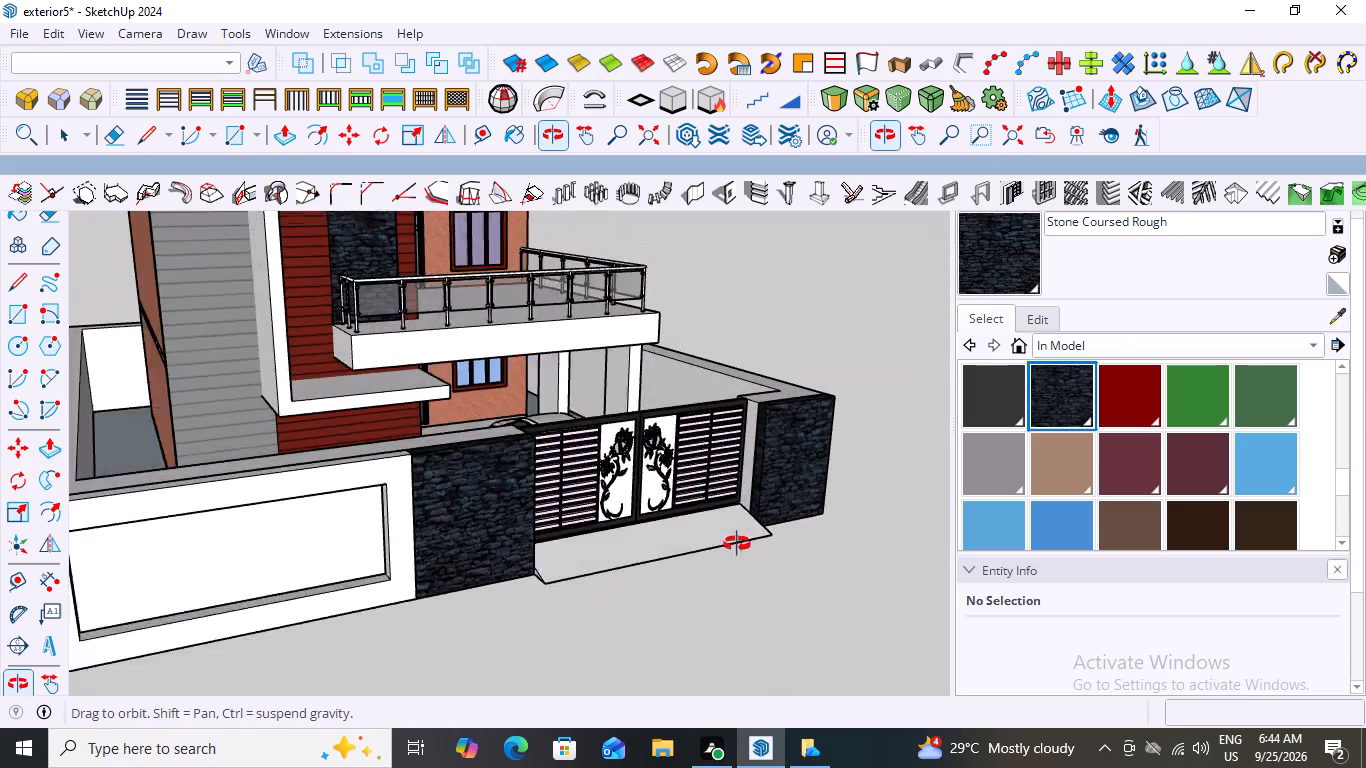
Move the whole gate component outward 8 7/8", toward the front of the stone panels.
{"action": "middle_click_drag", "start_coordinate": [737, 544], "coordinate": [885, 573]}
{"action": "scroll", "coordinate": [709, 398], "scroll_direction": "up", "scroll_amount": 6}
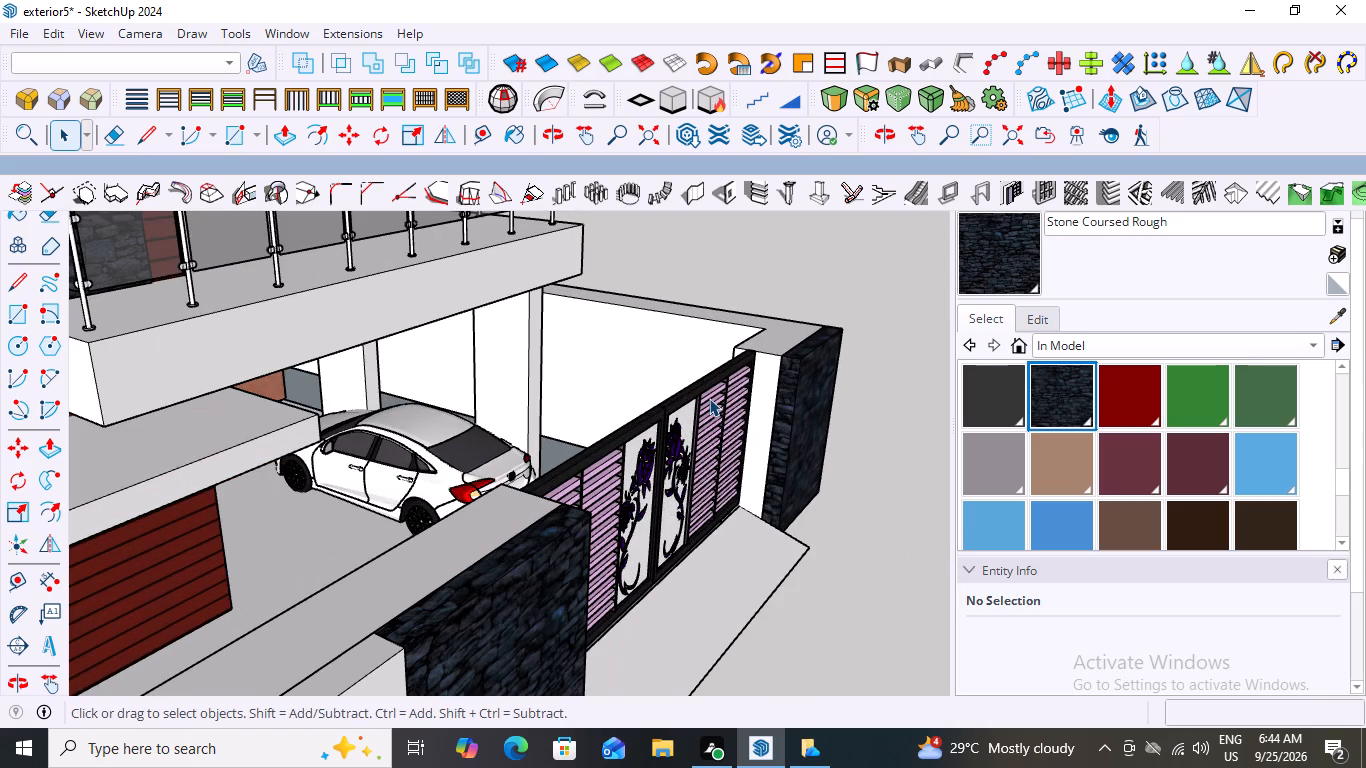
{"action": "left_click", "coordinate": [736, 371]}
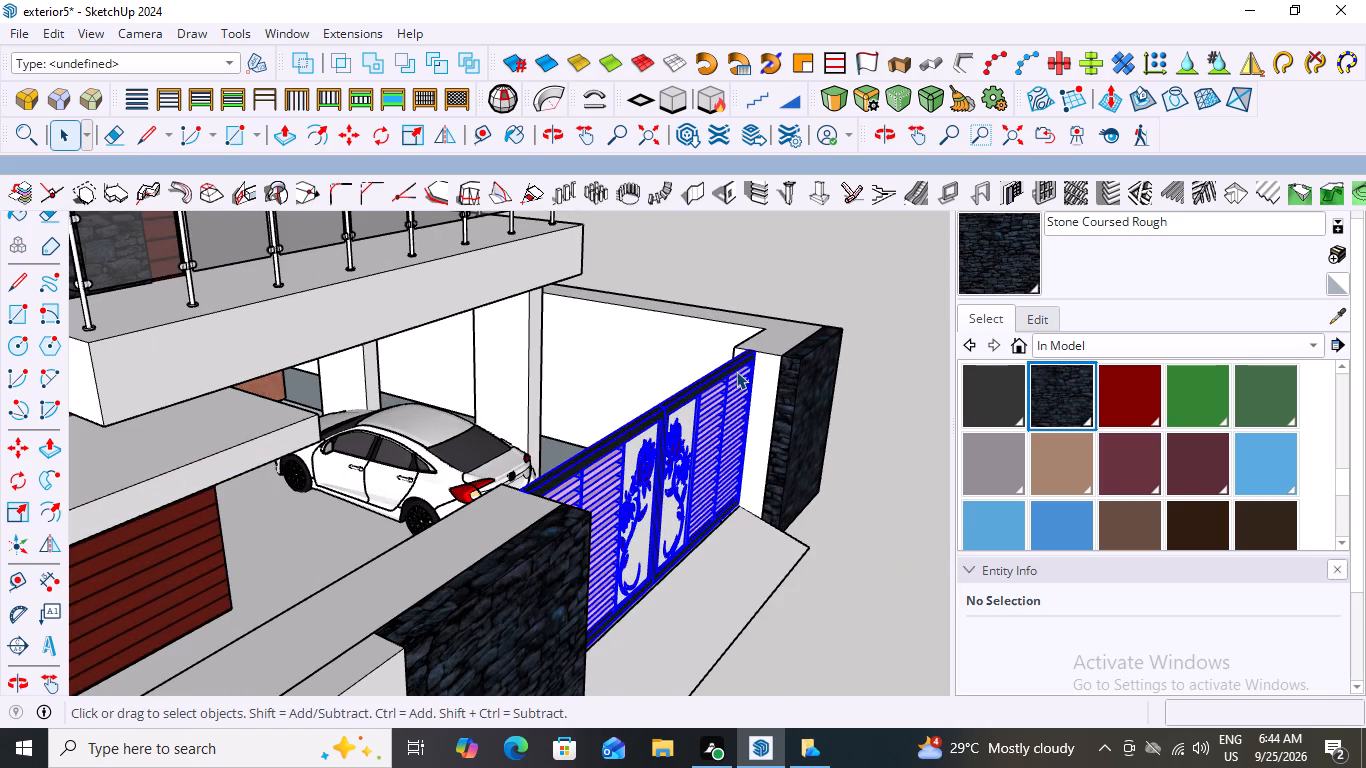
{"action": "key", "text": "m"}
{"action": "scroll", "coordinate": [755, 352], "scroll_direction": "up", "scroll_amount": 3}
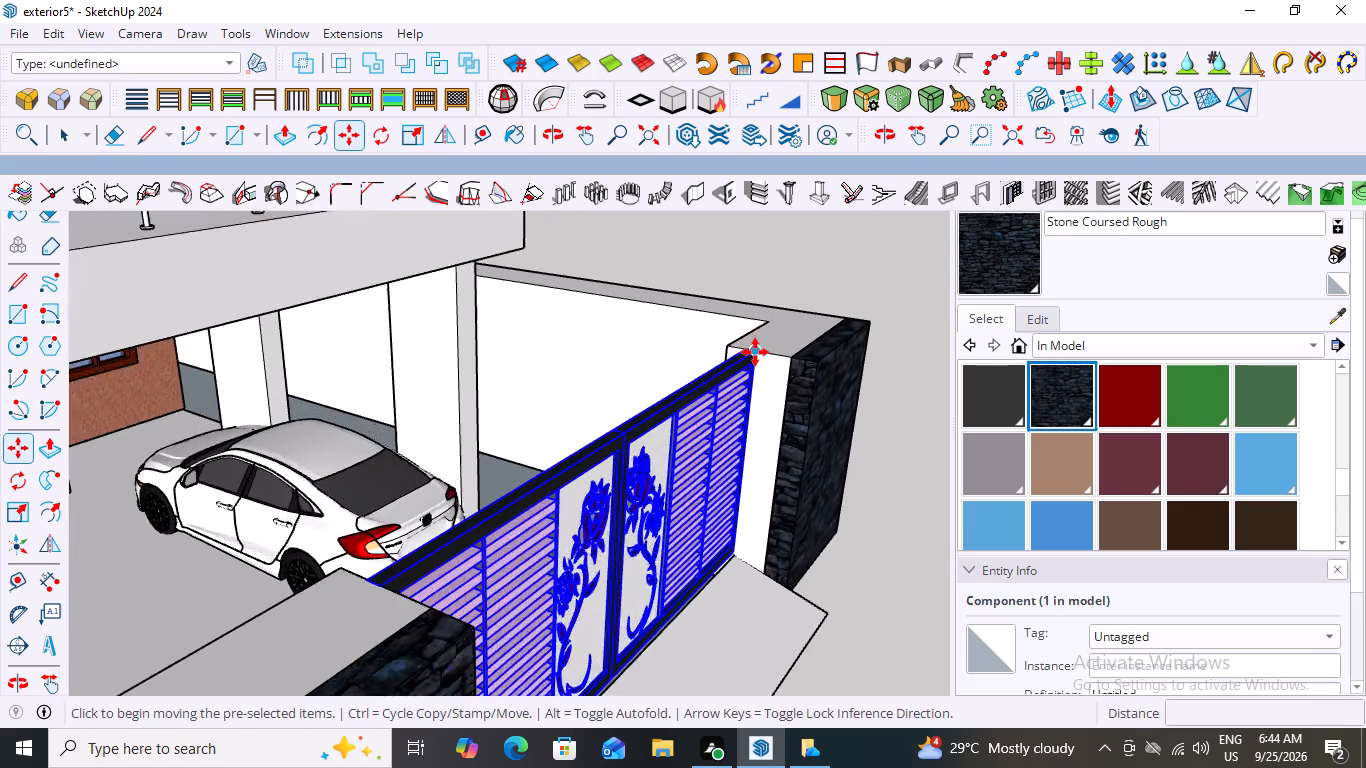
{"action": "scroll", "coordinate": [755, 352], "scroll_direction": "up", "scroll_amount": 7}
{"action": "left_click", "coordinate": [754, 352]}
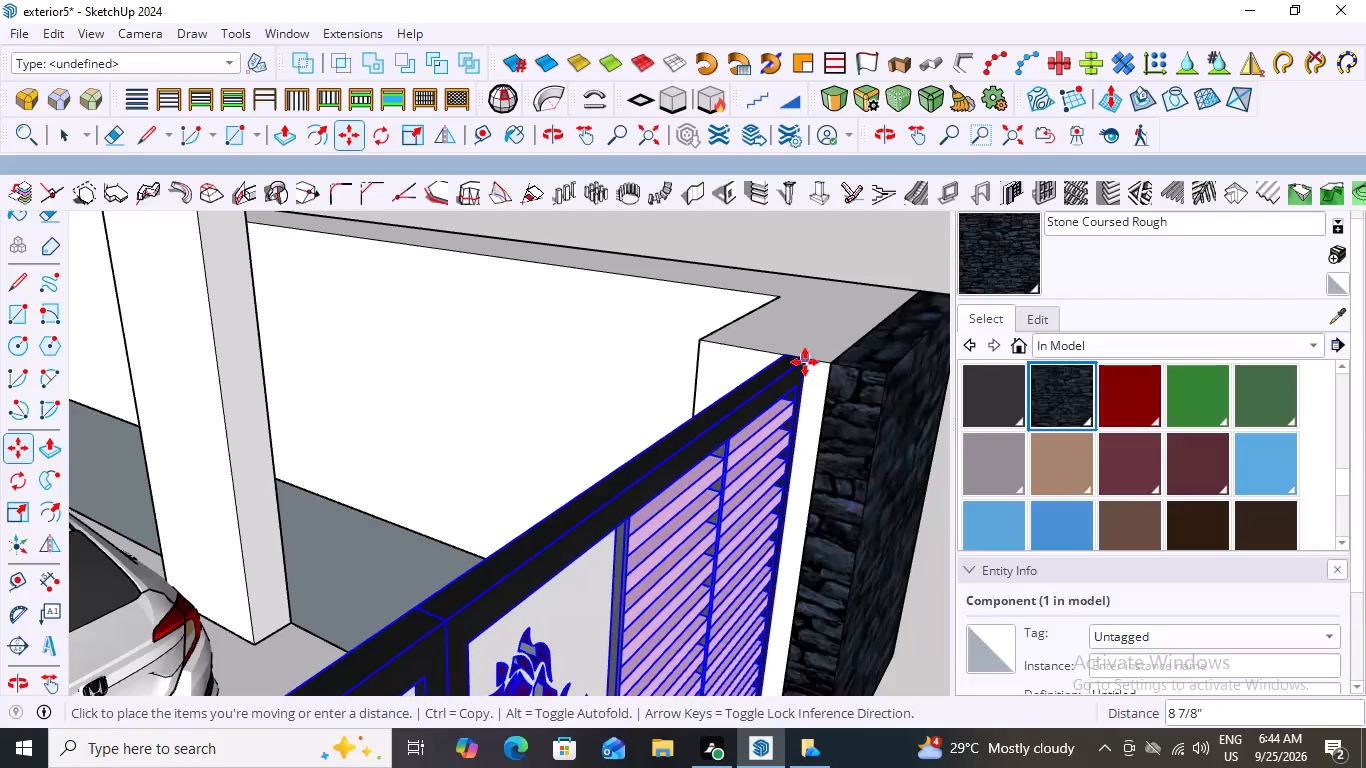
{"action": "left_click", "coordinate": [805, 363]}
{"action": "key", "text": "space"}
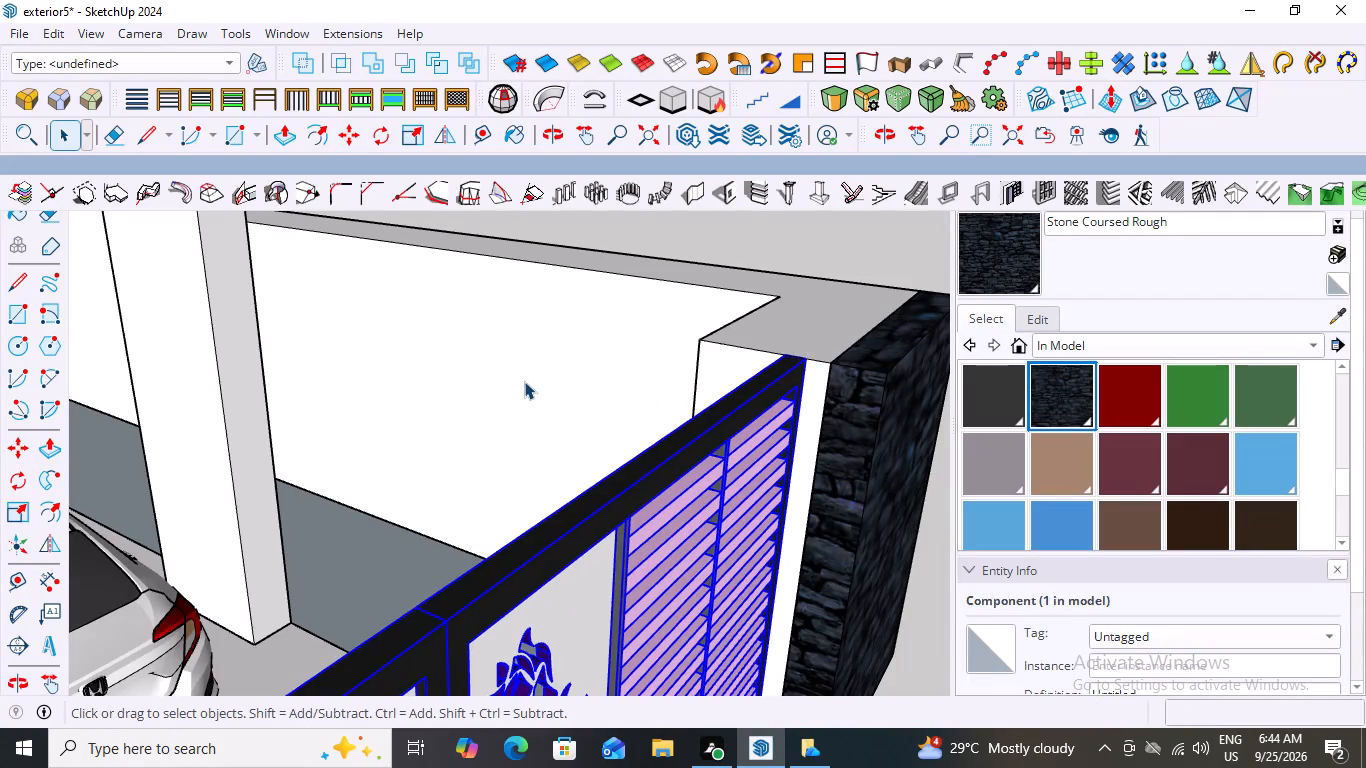
{"action": "left_click", "coordinate": [524, 381]}
{"action": "scroll", "coordinate": [528, 391], "scroll_direction": "down", "scroll_amount": 7}
{"action": "left_click", "coordinate": [873, 475]}
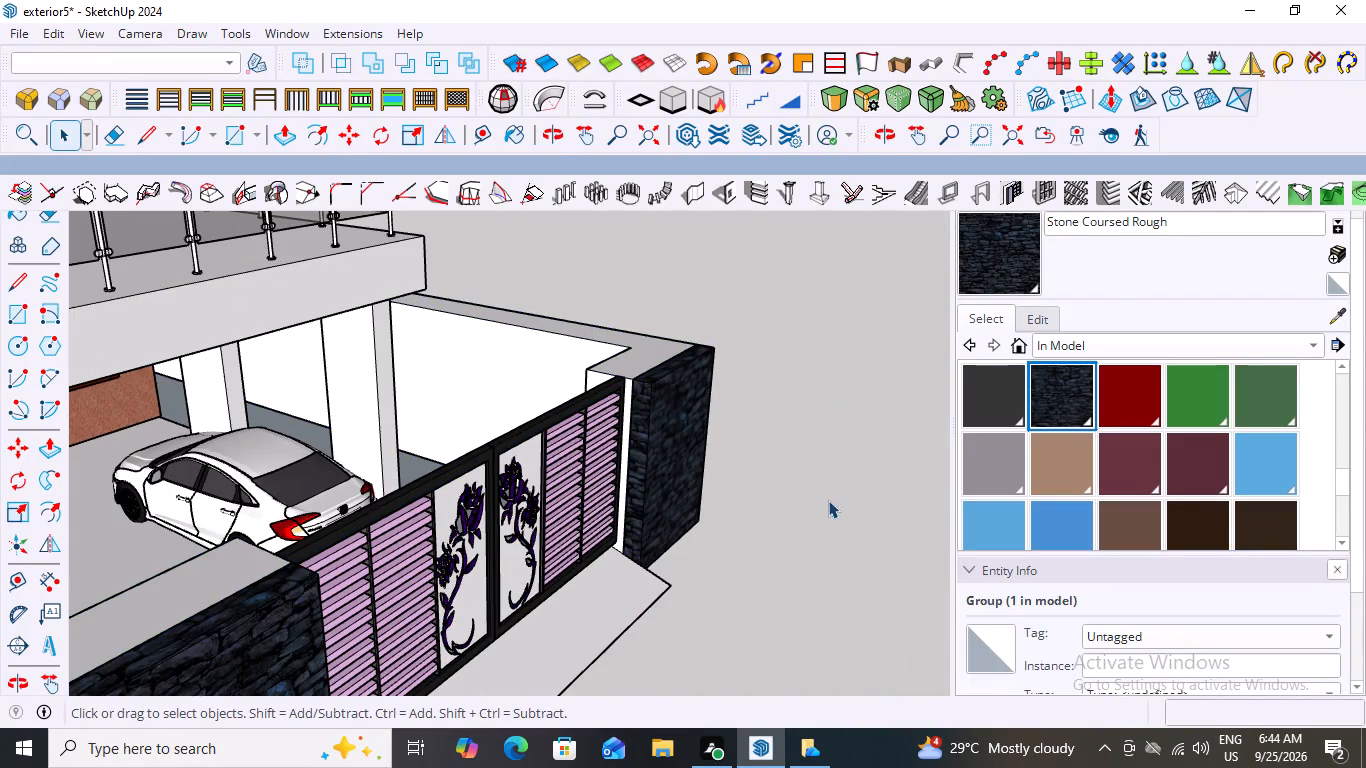
Move the entrance ramp in front of the gate straight down 5 13/16" along the blue axis.
{"action": "middle_click_drag", "start_coordinate": [824, 502], "coordinate": [631, 449]}
{"action": "scroll", "coordinate": [646, 439], "scroll_direction": "down", "scroll_amount": 5}
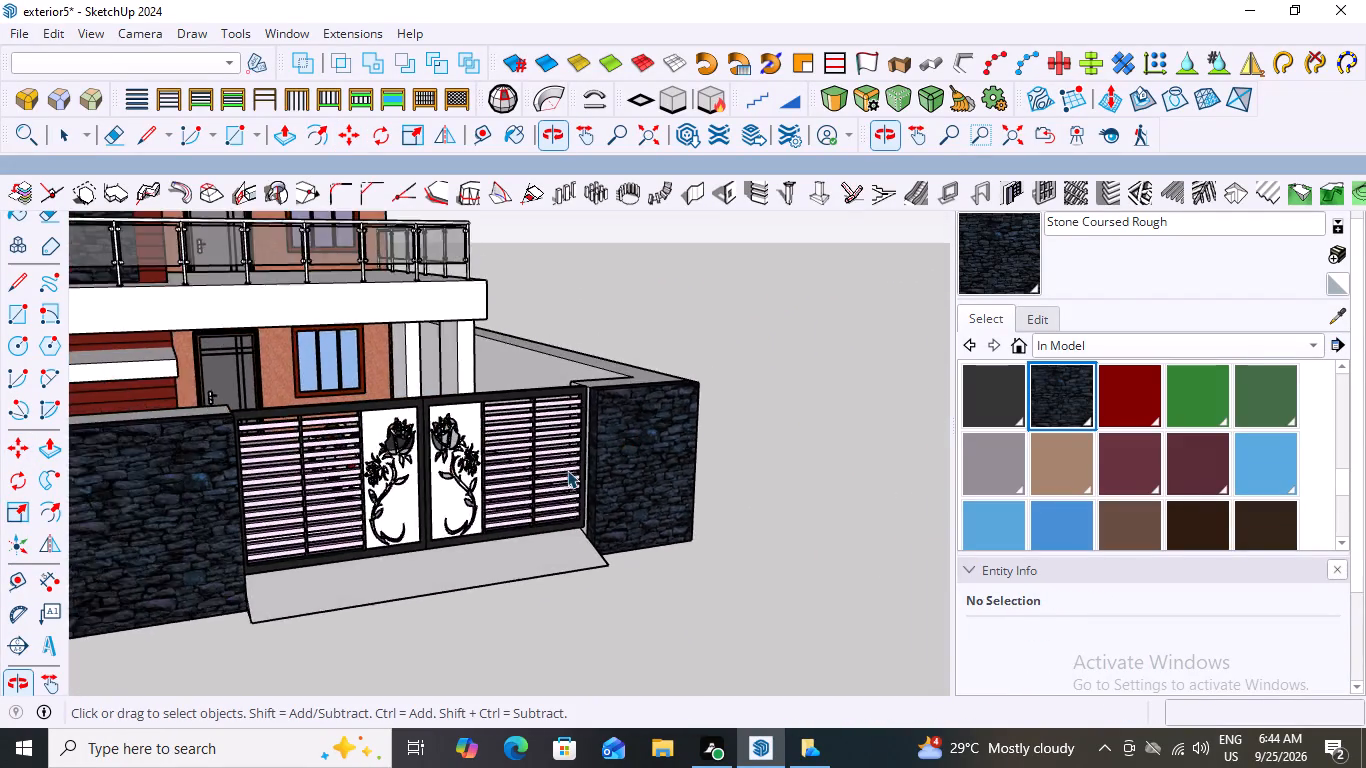
{"action": "scroll", "coordinate": [567, 470], "scroll_direction": "down", "scroll_amount": 4}
{"action": "middle_click_drag", "start_coordinate": [506, 574], "coordinate": [318, 524]}
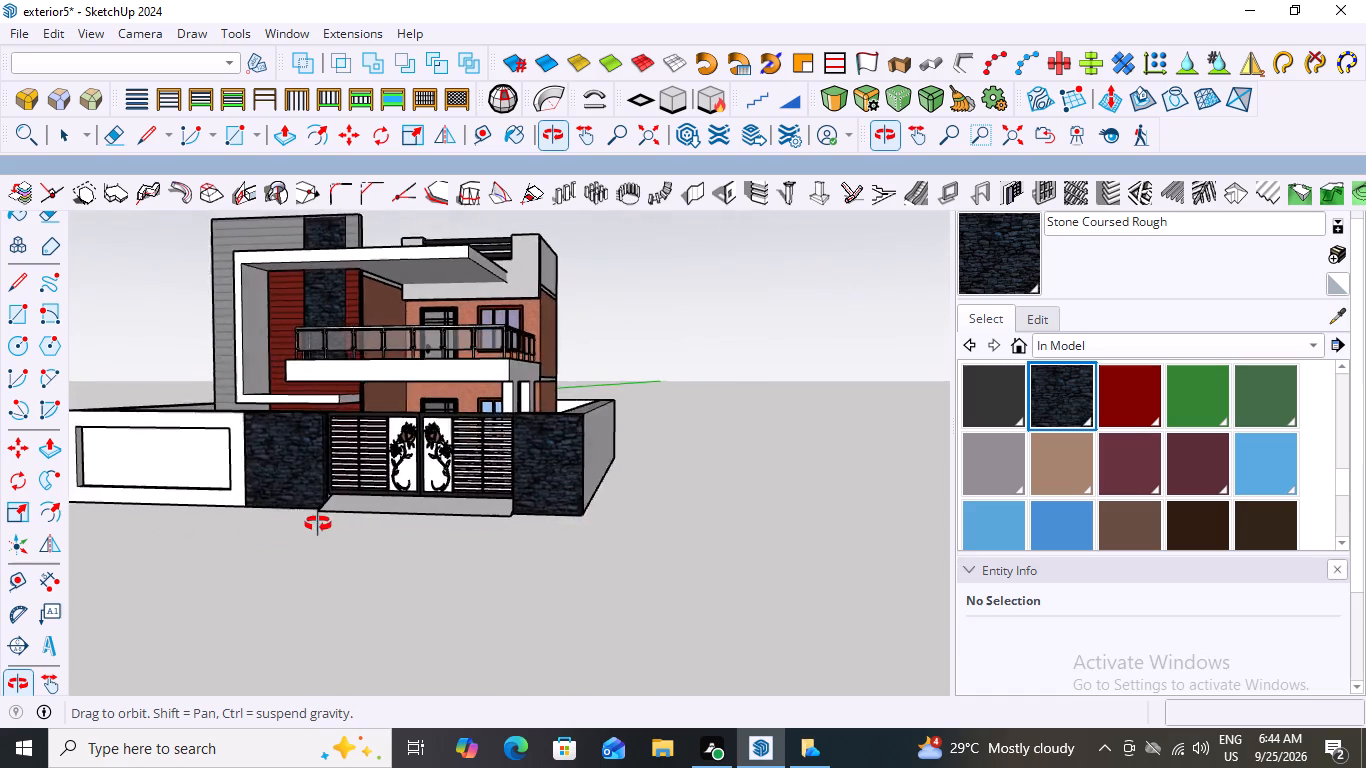
{"action": "middle_click_drag", "start_coordinate": [318, 524], "coordinate": [345, 545]}
{"action": "scroll", "coordinate": [345, 545], "scroll_direction": "up", "scroll_amount": 2}
{"action": "middle_click_drag", "start_coordinate": [421, 485], "coordinate": [467, 563]}
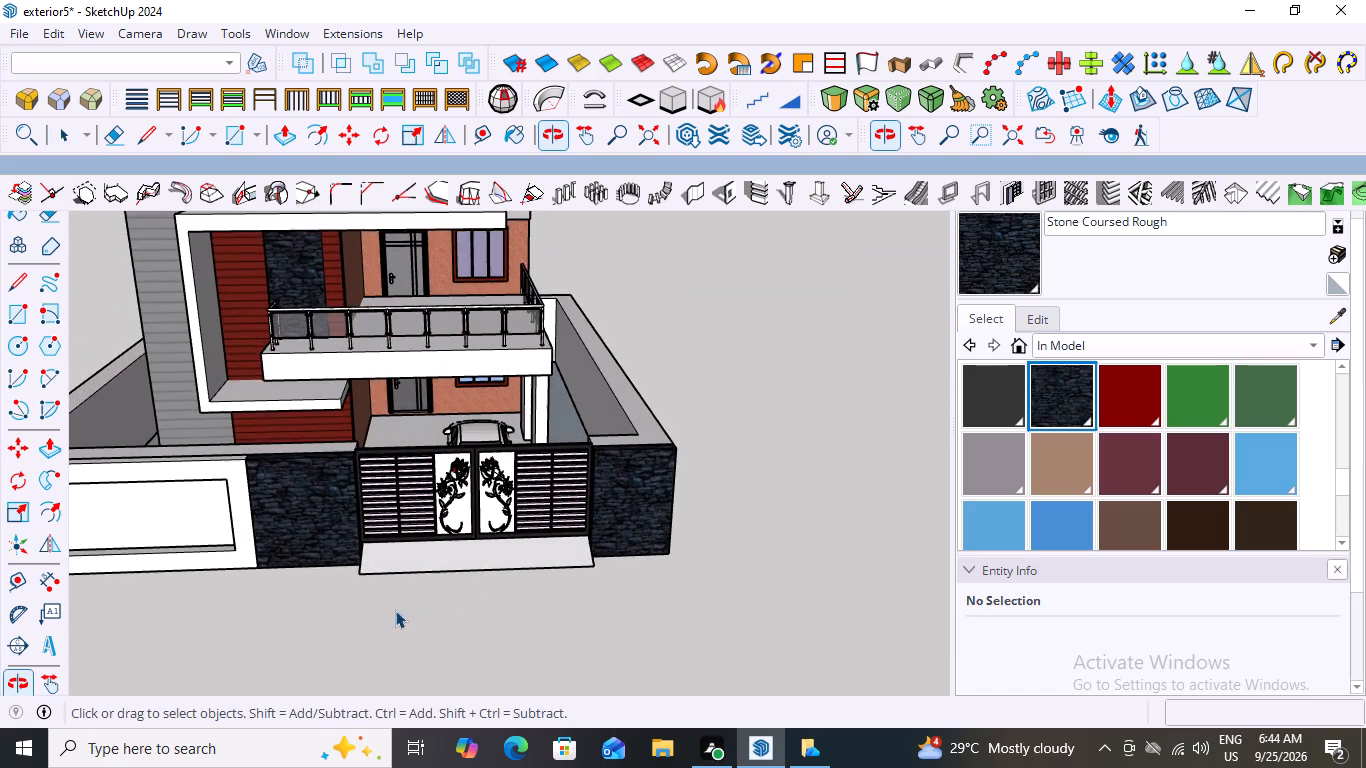
{"action": "scroll", "coordinate": [400, 541], "scroll_direction": "up", "scroll_amount": 16}
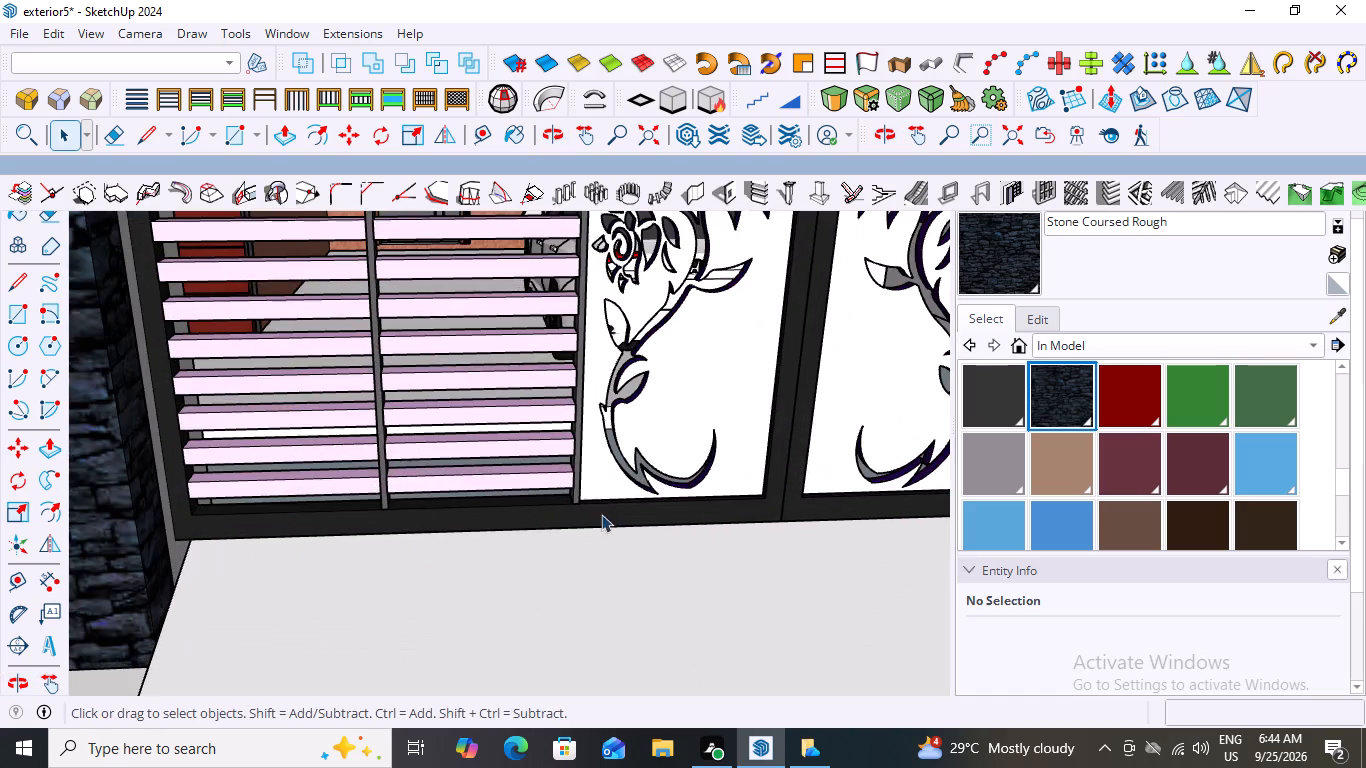
{"action": "middle_click_drag", "start_coordinate": [601, 514], "coordinate": [580, 381]}
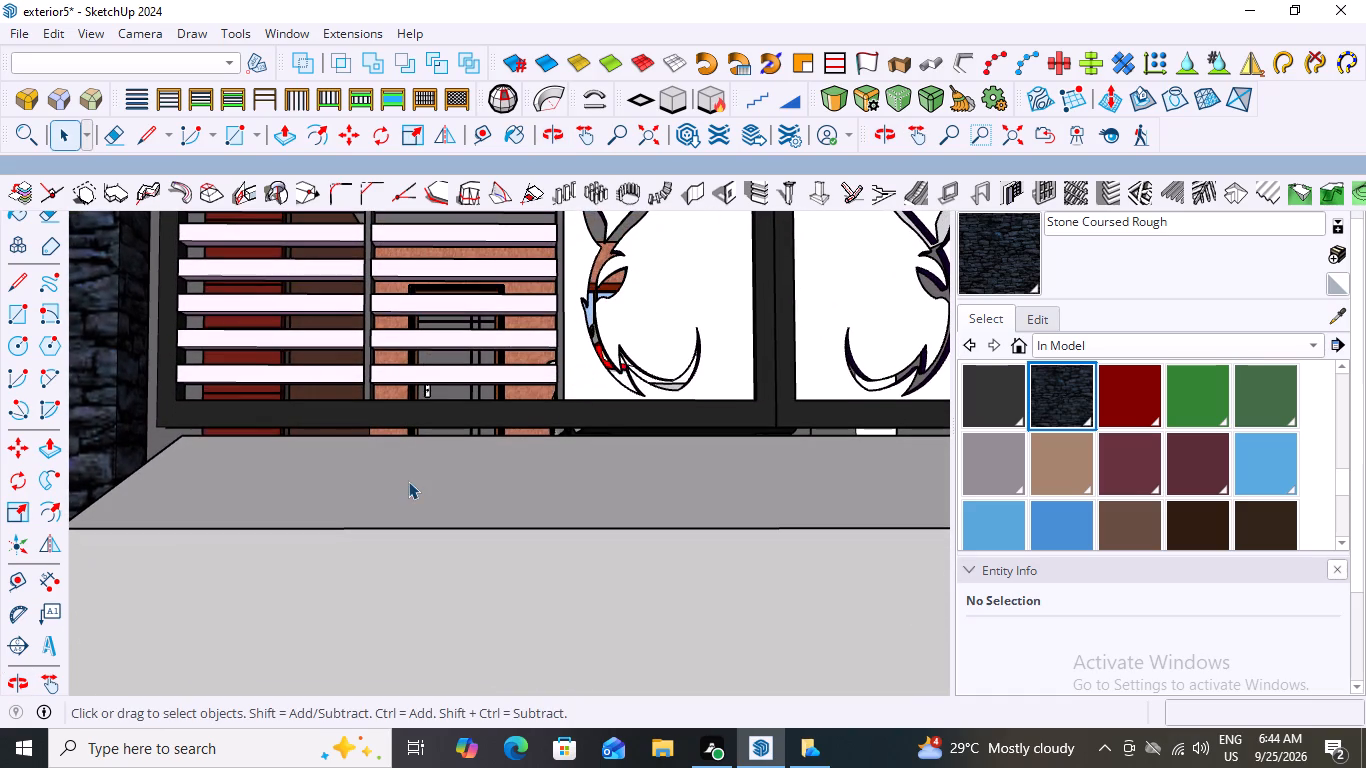
{"action": "scroll", "coordinate": [399, 487], "scroll_direction": "down", "scroll_amount": 7}
{"action": "left_click", "coordinate": [412, 502]}
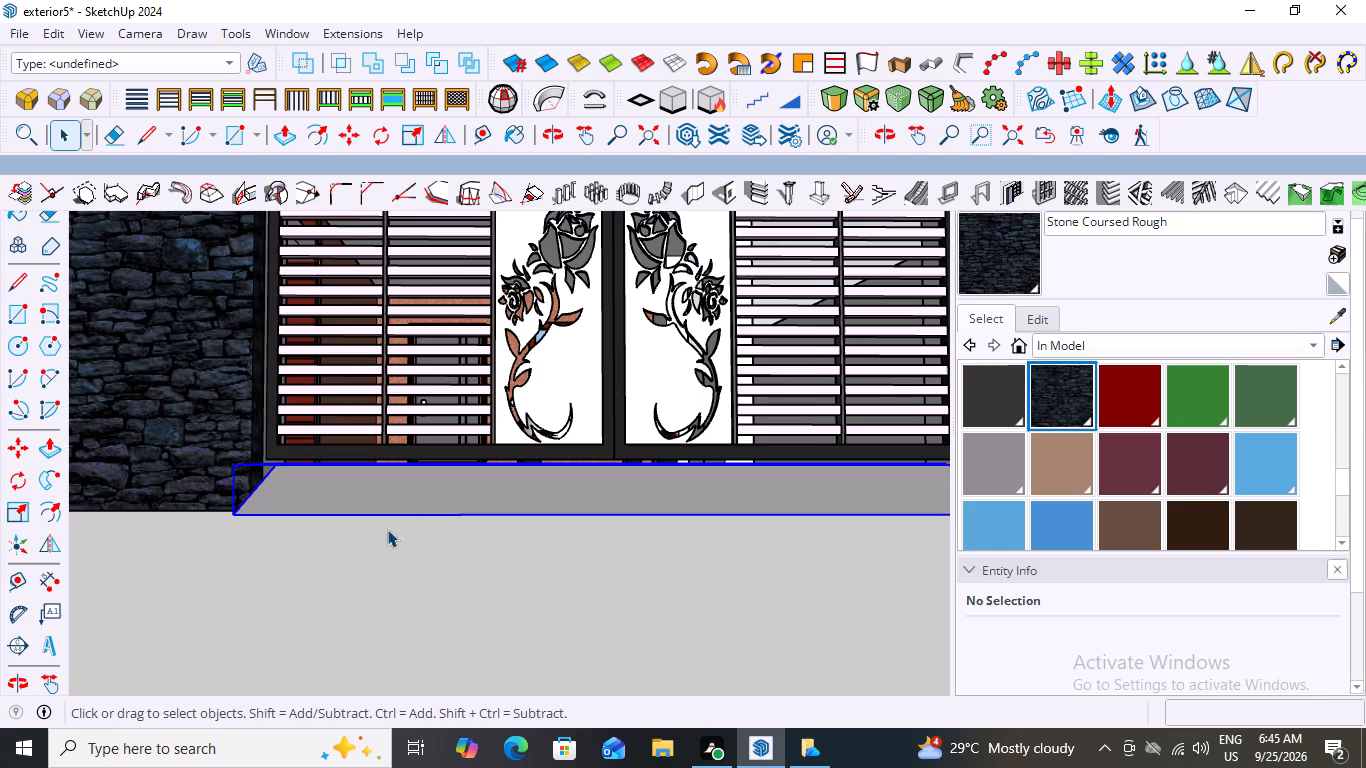
{"action": "middle_click_drag", "start_coordinate": [342, 553], "coordinate": [316, 612]}
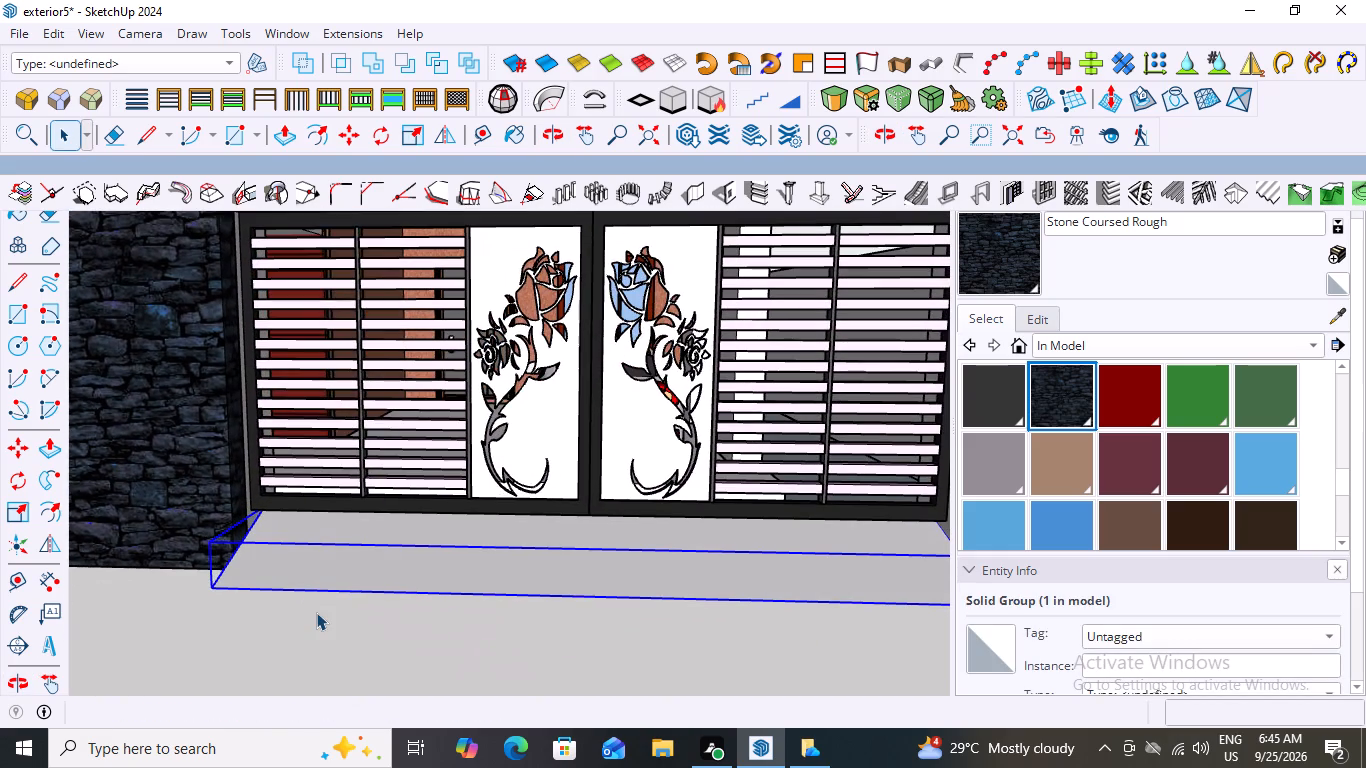
{"action": "key", "text": "m"}
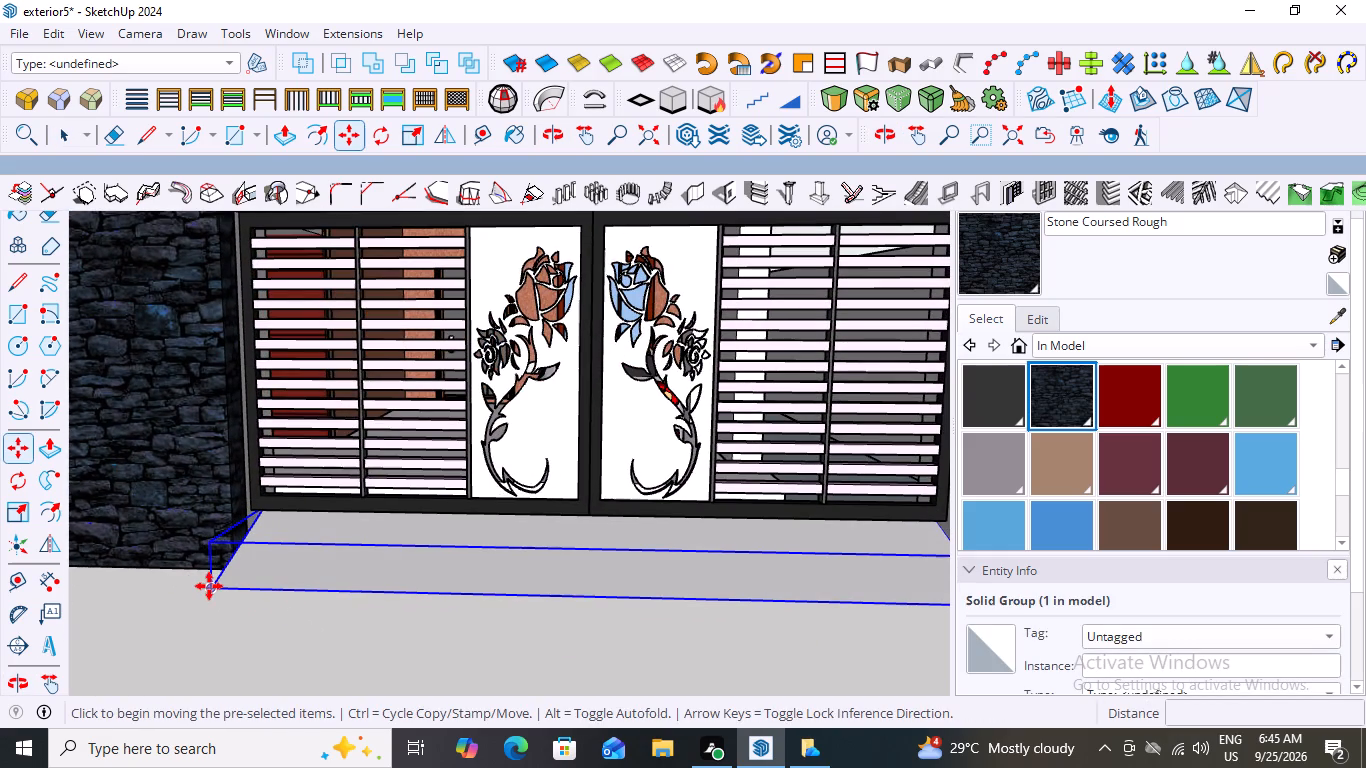
{"action": "left_click", "coordinate": [210, 585]}
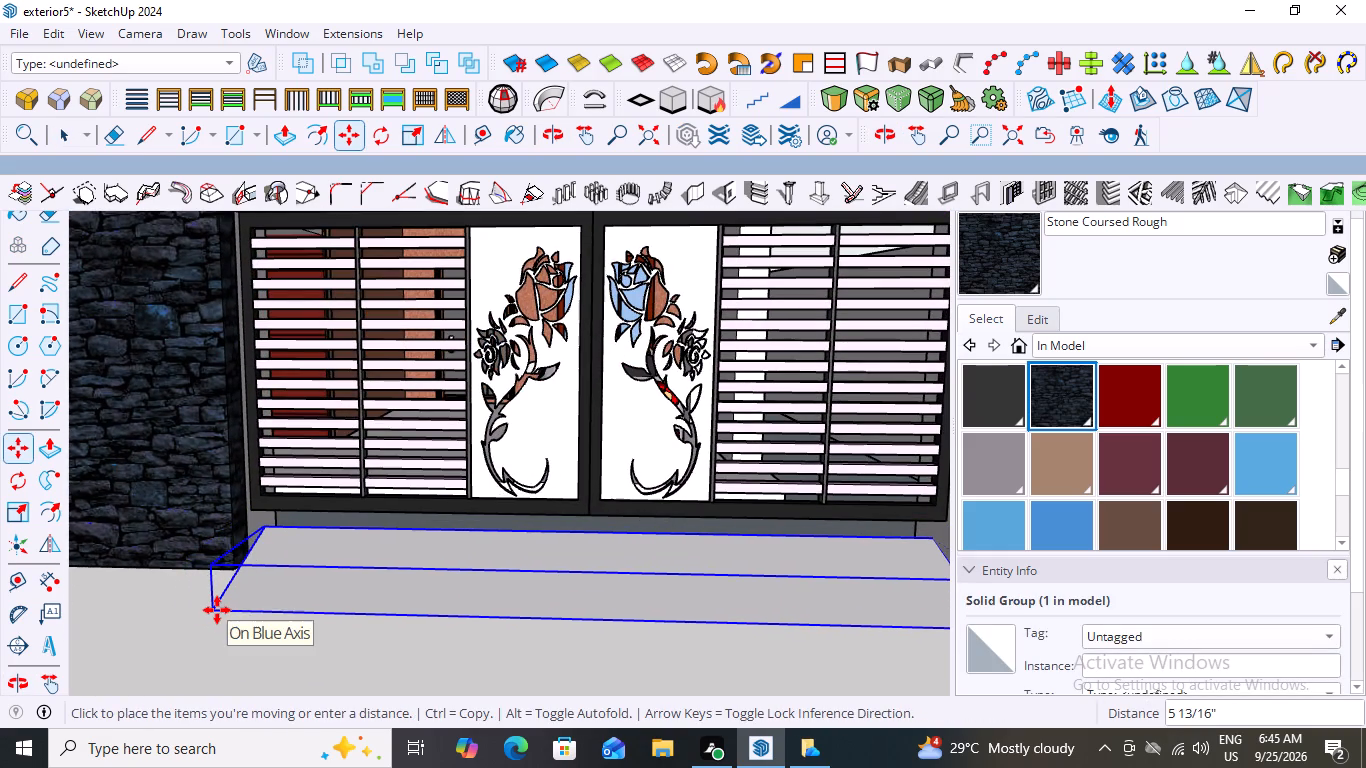
{"action": "left_click", "coordinate": [217, 610]}
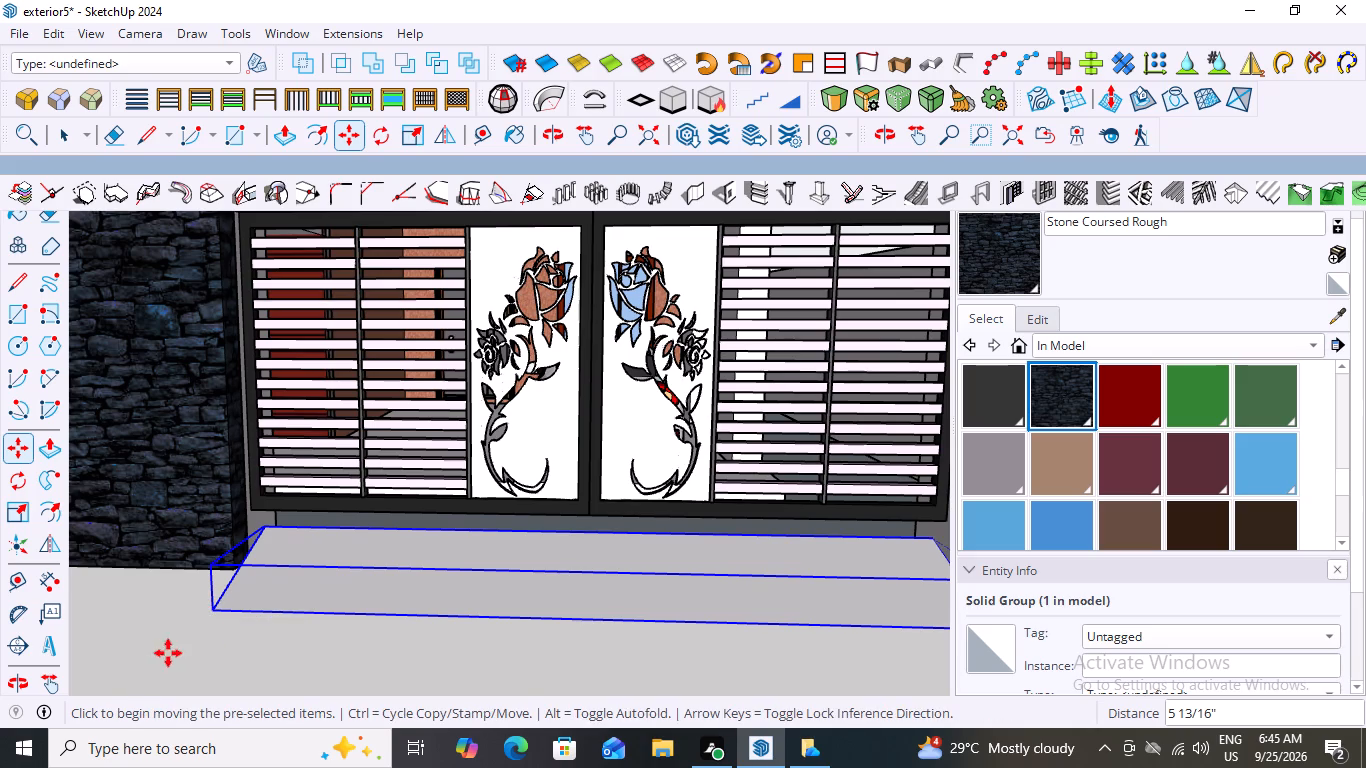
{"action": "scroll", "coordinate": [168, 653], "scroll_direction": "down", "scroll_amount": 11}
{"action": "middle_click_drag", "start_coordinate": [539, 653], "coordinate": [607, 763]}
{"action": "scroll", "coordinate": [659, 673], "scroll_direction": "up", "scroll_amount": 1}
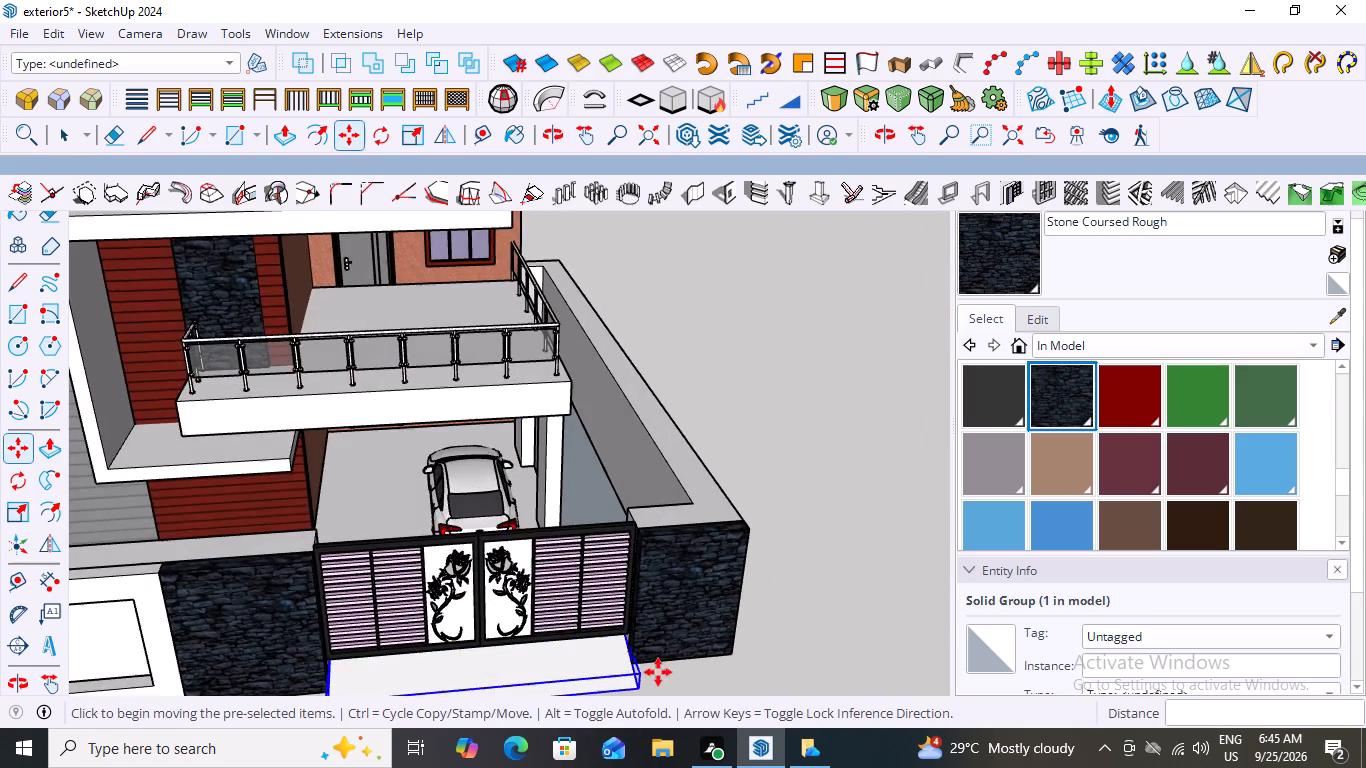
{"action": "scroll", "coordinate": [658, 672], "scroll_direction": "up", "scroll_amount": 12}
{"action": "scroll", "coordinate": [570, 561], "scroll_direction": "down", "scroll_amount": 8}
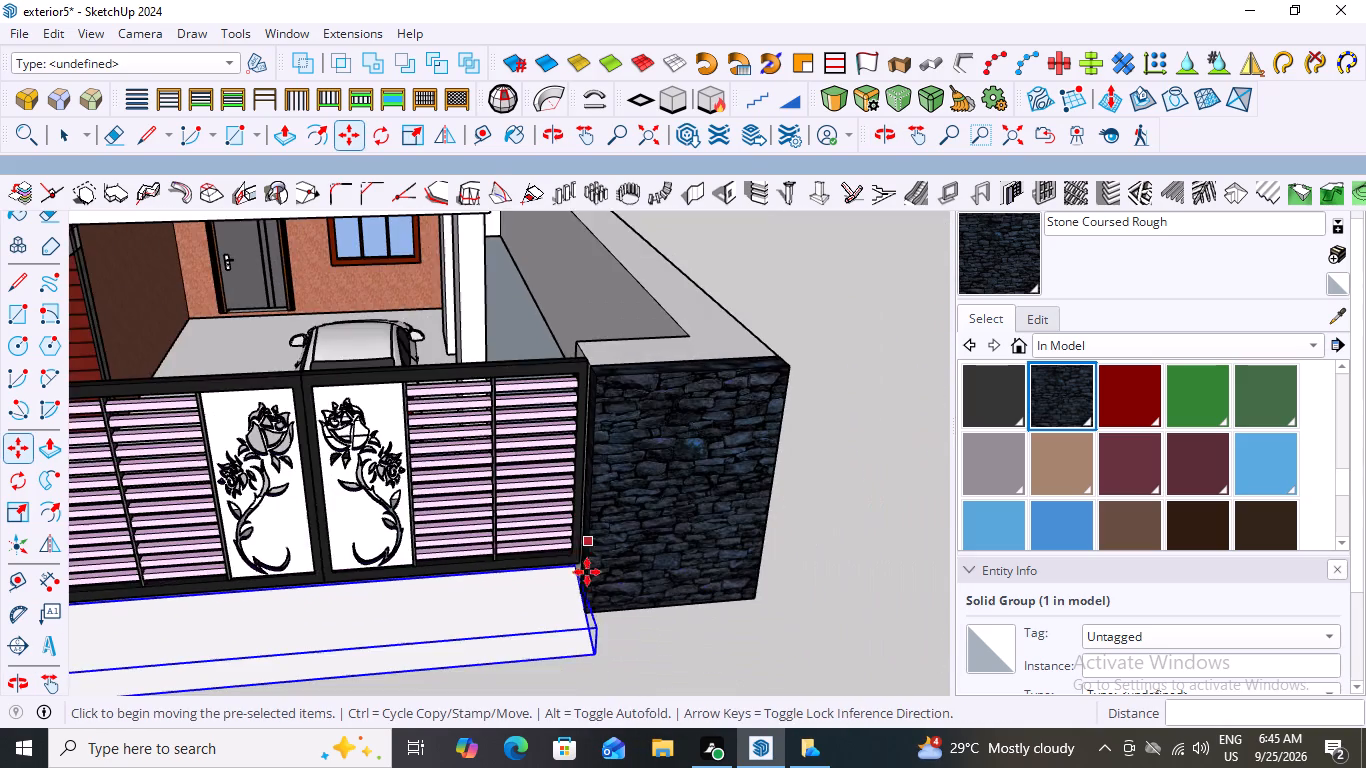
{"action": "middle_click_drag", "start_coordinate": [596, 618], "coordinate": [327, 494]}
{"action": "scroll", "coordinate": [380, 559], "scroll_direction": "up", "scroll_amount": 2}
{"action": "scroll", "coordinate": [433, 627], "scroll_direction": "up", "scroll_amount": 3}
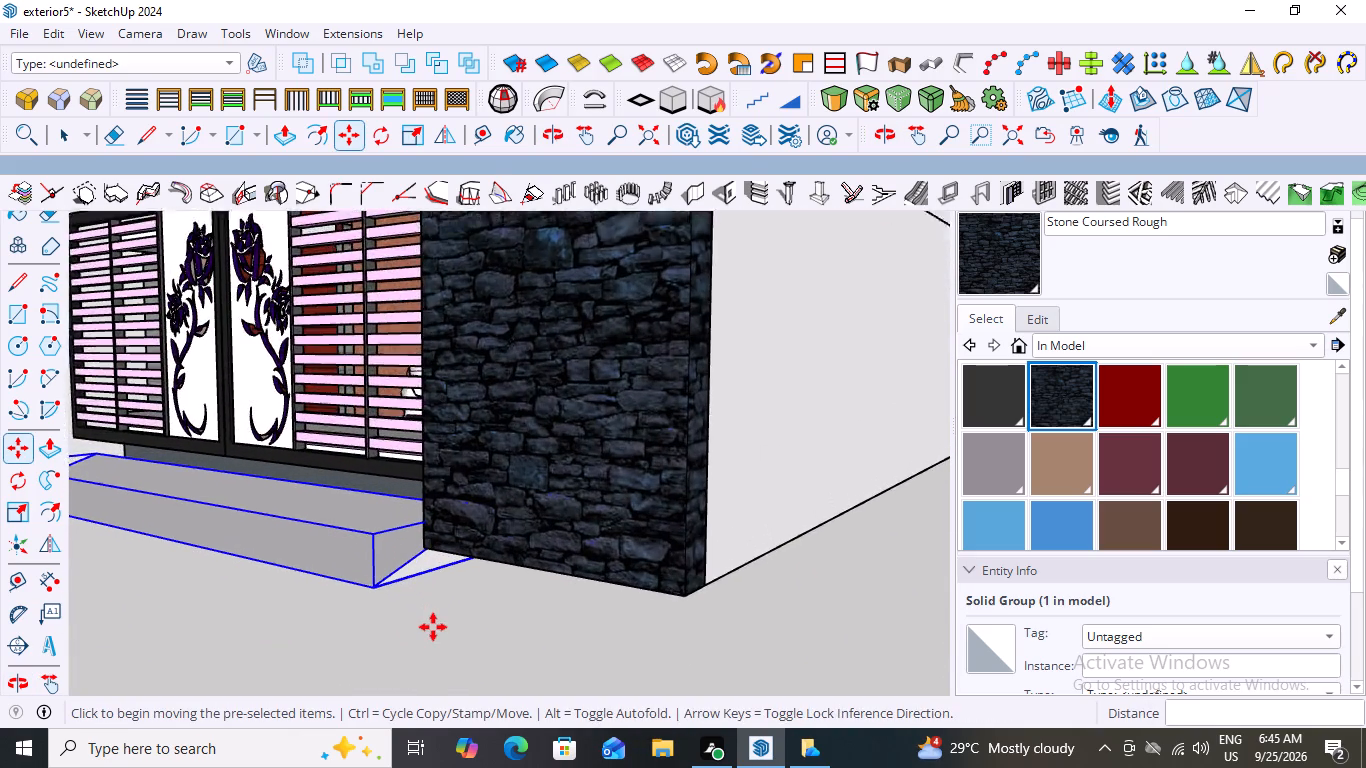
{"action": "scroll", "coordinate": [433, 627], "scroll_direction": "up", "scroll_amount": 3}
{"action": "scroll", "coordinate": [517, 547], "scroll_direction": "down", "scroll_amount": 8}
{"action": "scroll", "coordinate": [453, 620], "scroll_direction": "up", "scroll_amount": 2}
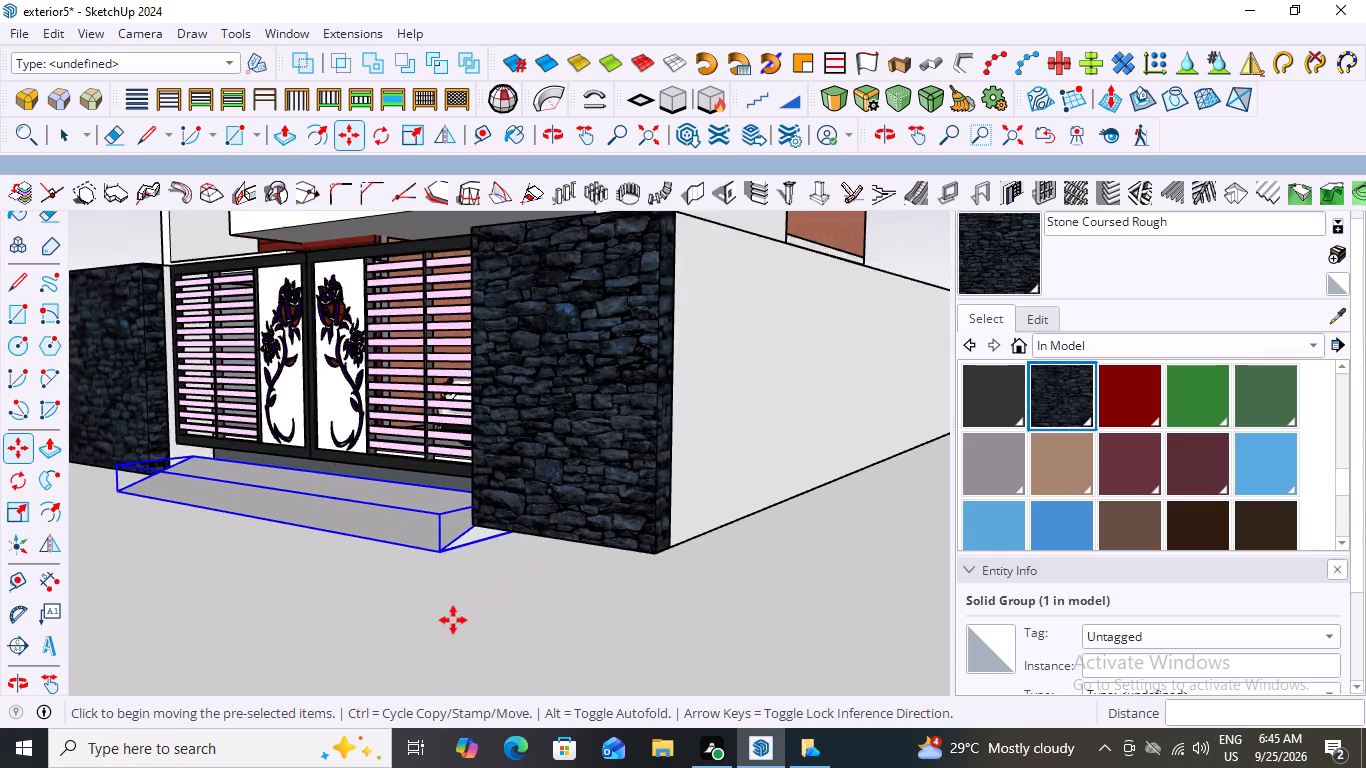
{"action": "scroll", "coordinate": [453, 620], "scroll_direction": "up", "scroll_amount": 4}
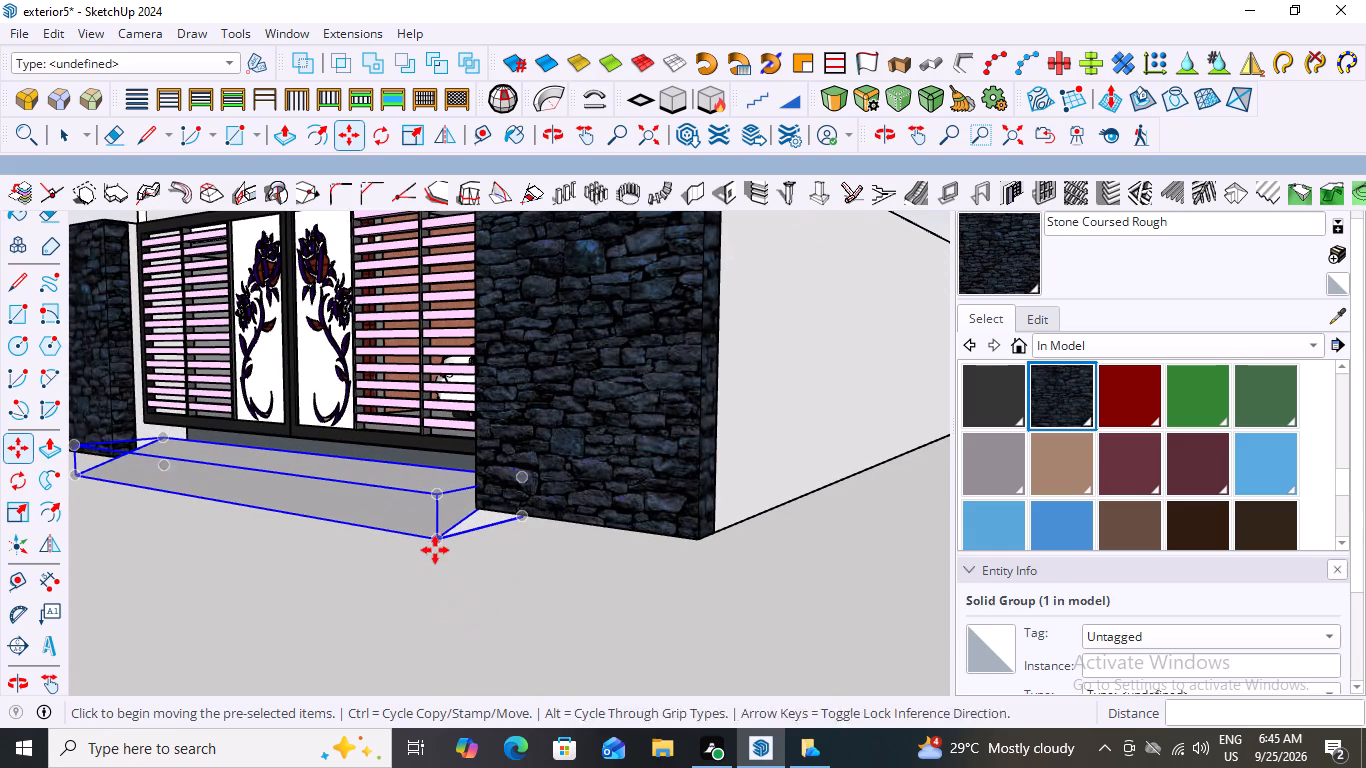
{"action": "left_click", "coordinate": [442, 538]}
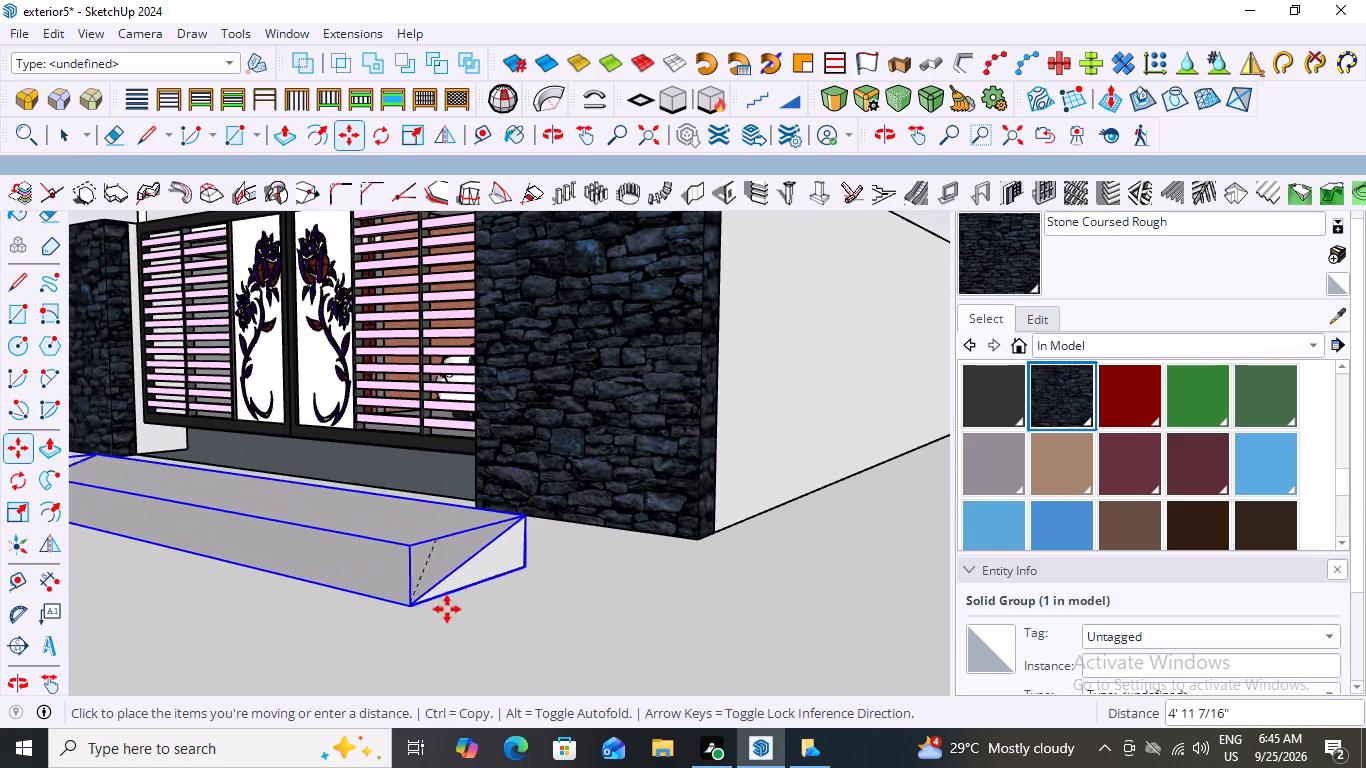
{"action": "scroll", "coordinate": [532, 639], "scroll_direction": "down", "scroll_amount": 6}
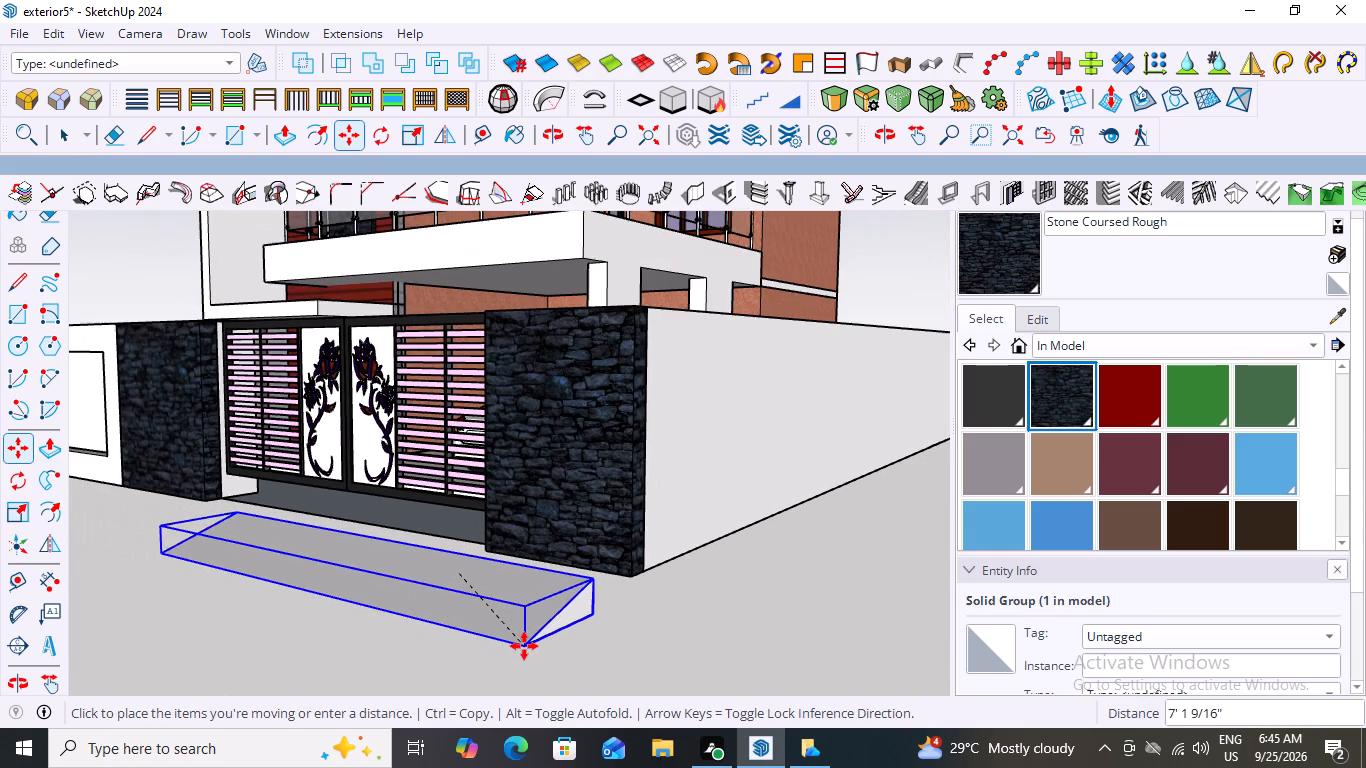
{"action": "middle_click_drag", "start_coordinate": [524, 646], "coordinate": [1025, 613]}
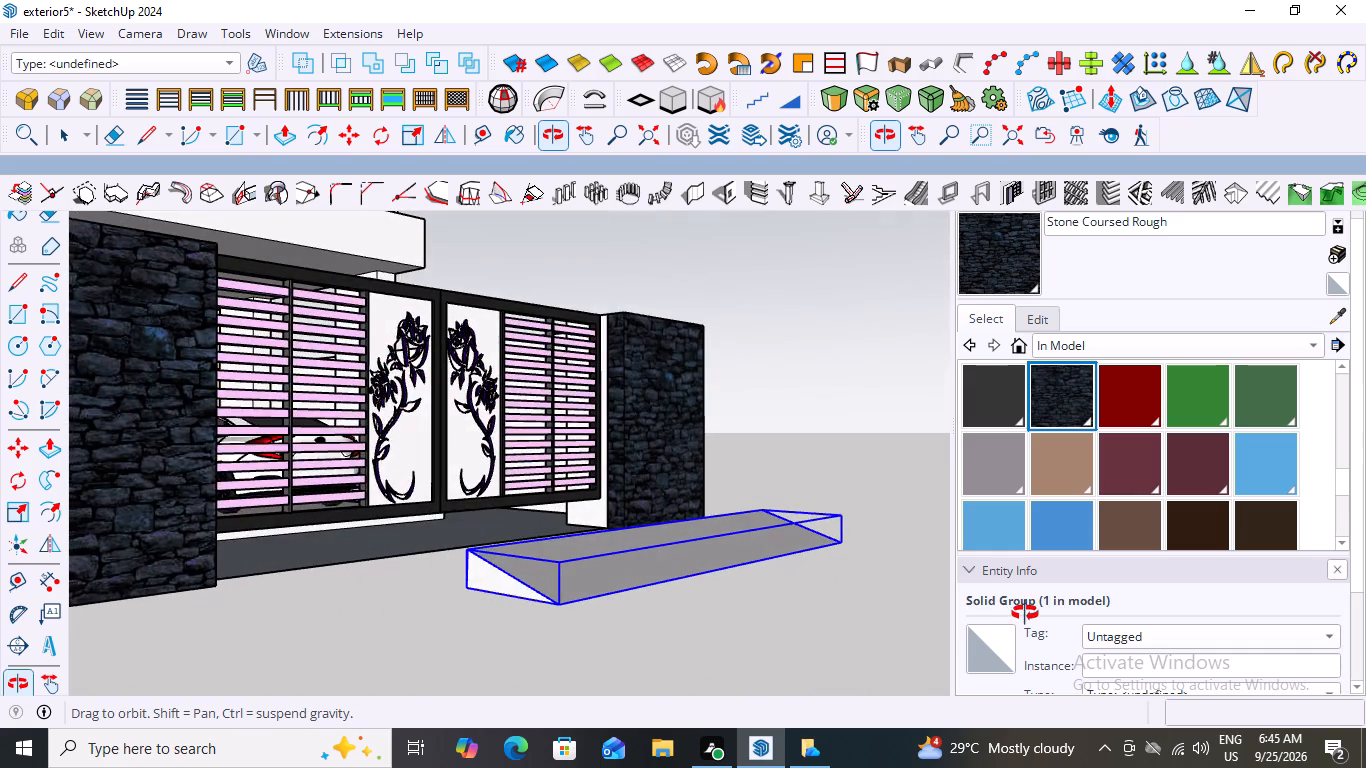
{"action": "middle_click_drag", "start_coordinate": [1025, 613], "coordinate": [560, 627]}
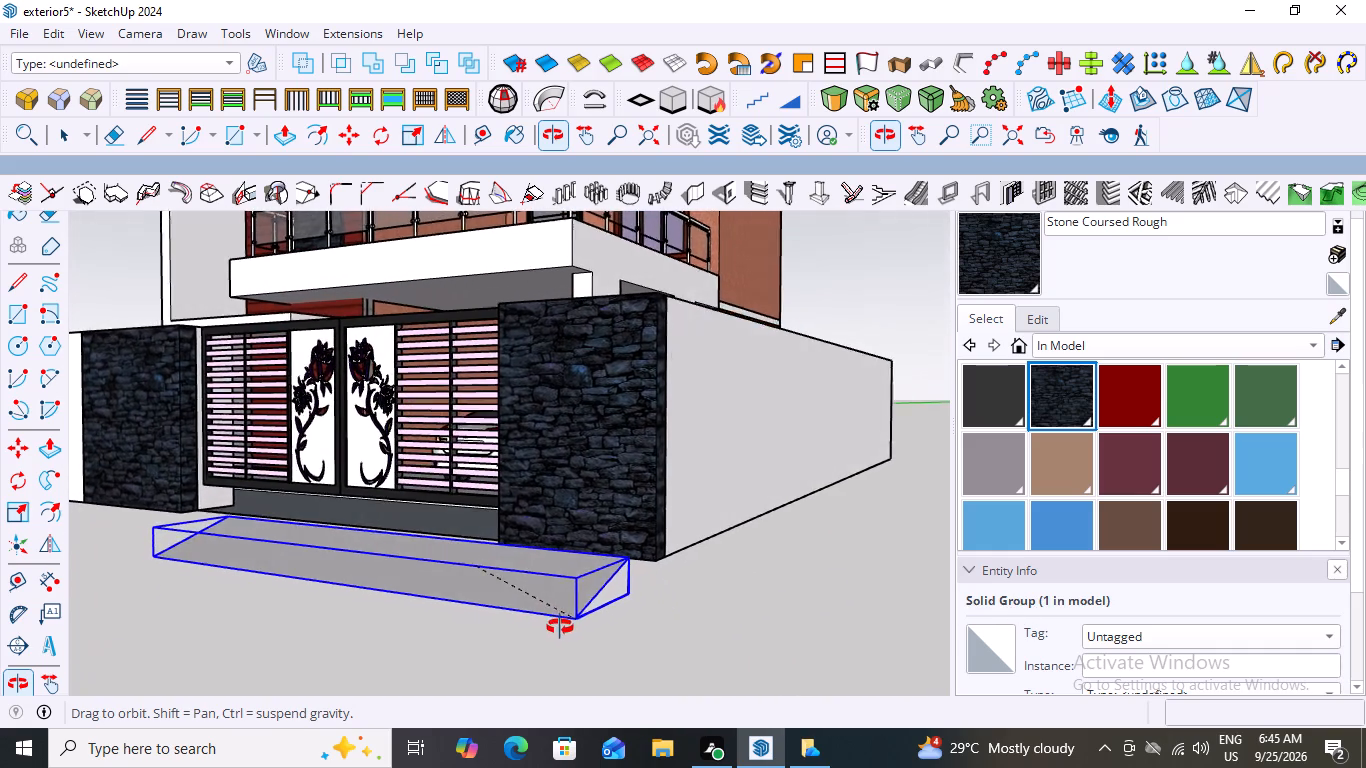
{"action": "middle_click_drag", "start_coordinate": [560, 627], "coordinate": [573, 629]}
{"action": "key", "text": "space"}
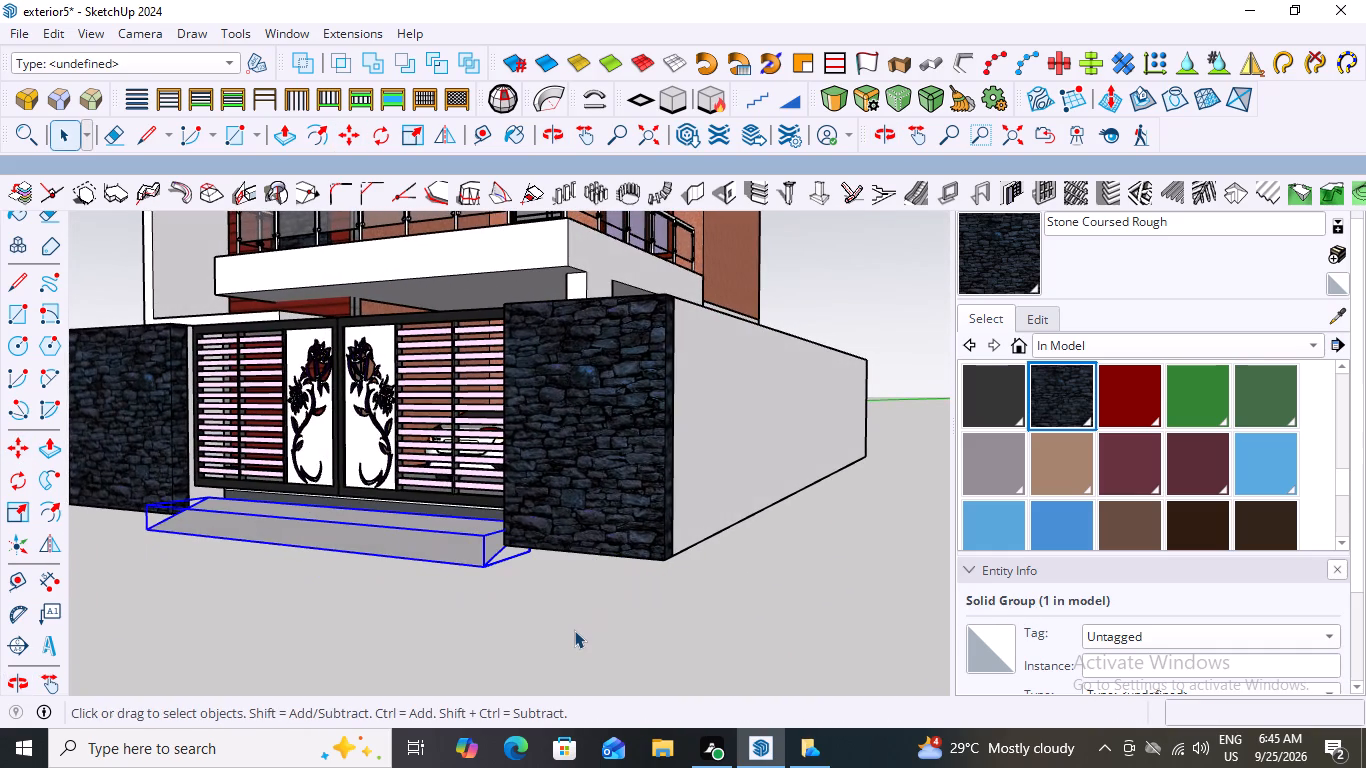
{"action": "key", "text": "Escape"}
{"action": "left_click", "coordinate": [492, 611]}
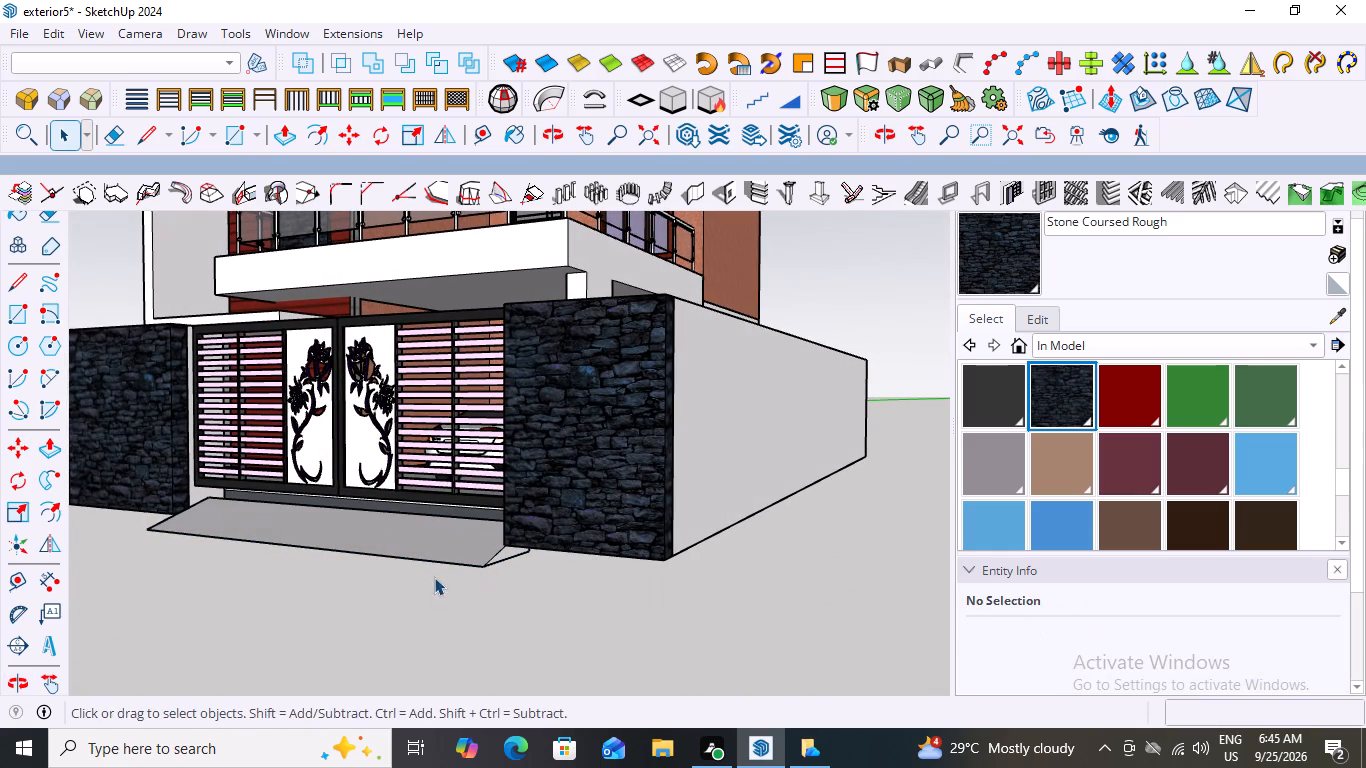
Move the entrance ramp about 3' 10 7/8" outward, clear of the gate and stone panels.
{"action": "middle_click_drag", "start_coordinate": [434, 577], "coordinate": [488, 636]}
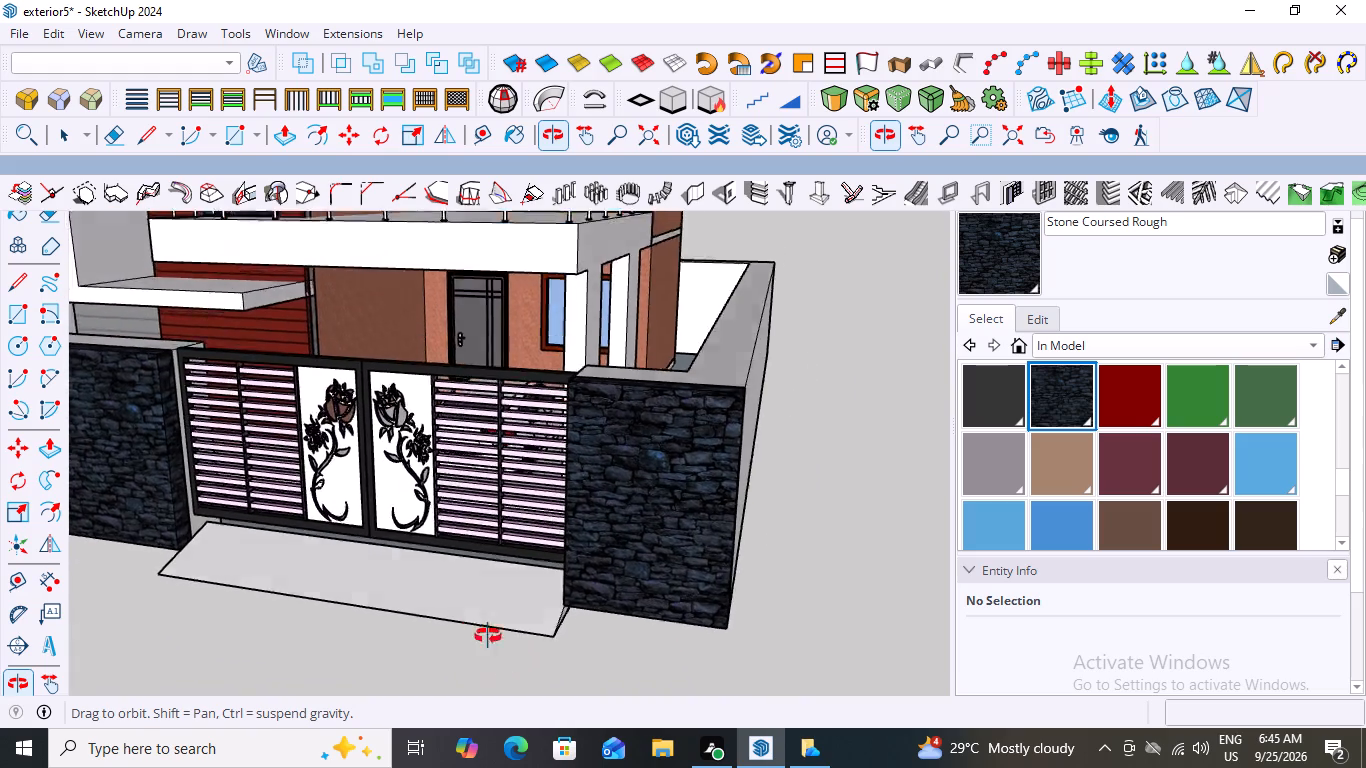
{"action": "middle_click_drag", "start_coordinate": [488, 636], "coordinate": [458, 584]}
{"action": "left_click", "coordinate": [491, 534]}
{"action": "scroll", "coordinate": [516, 599], "scroll_direction": "up", "scroll_amount": 1}
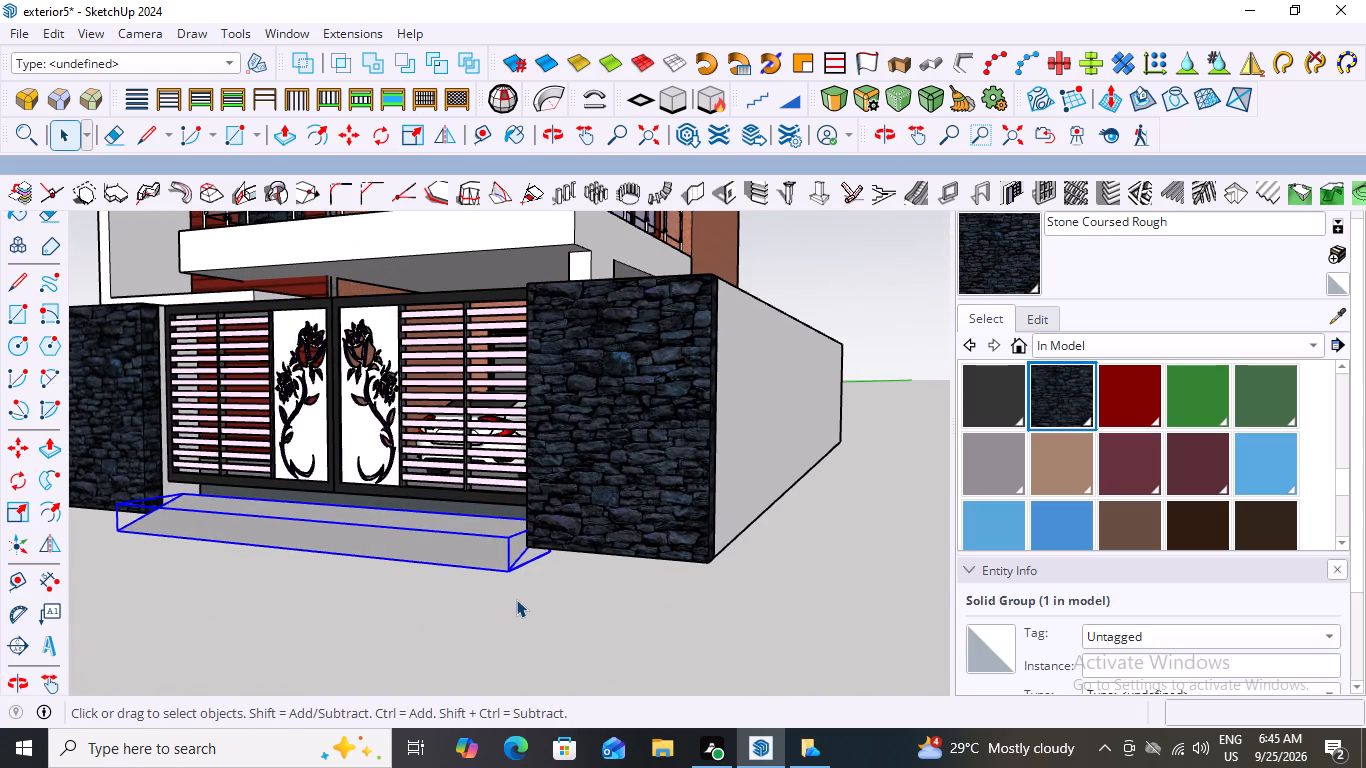
{"action": "key", "text": "m"}
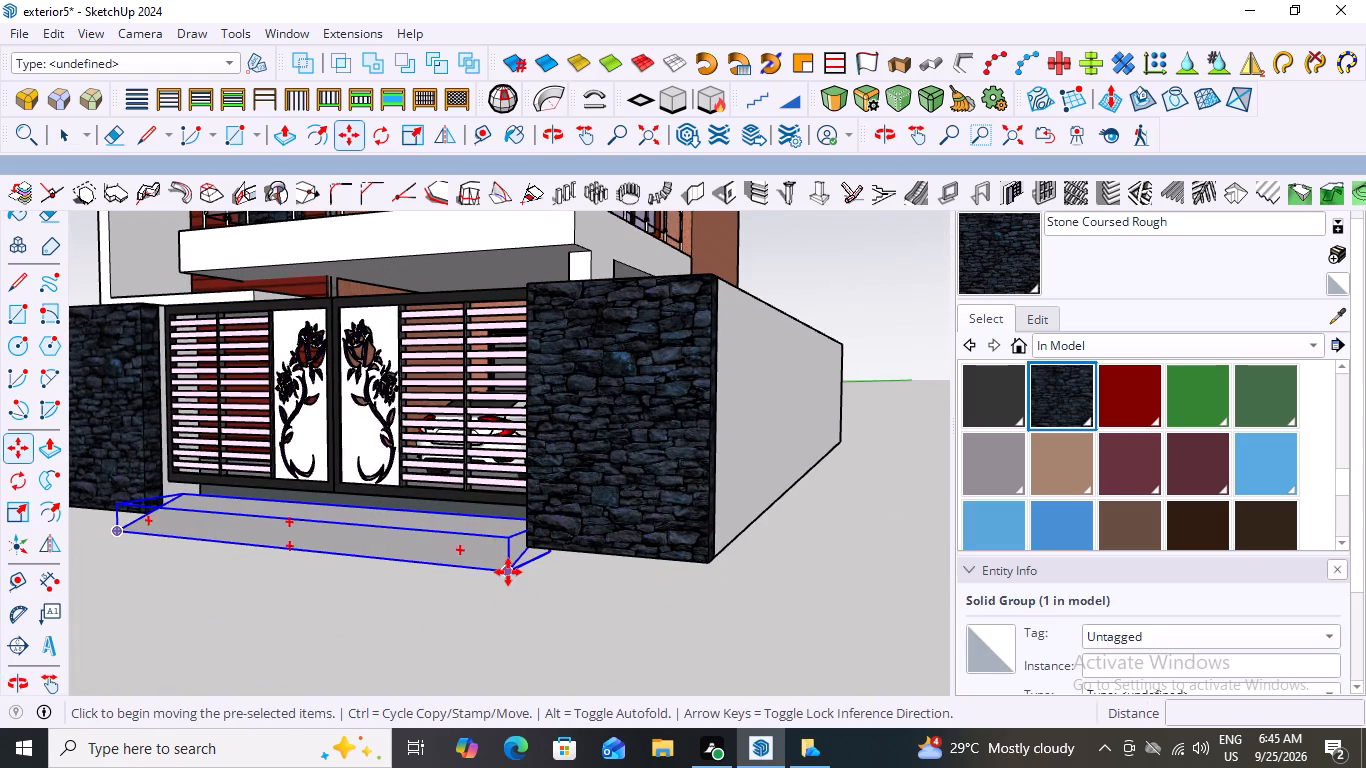
{"action": "left_click", "coordinate": [508, 572]}
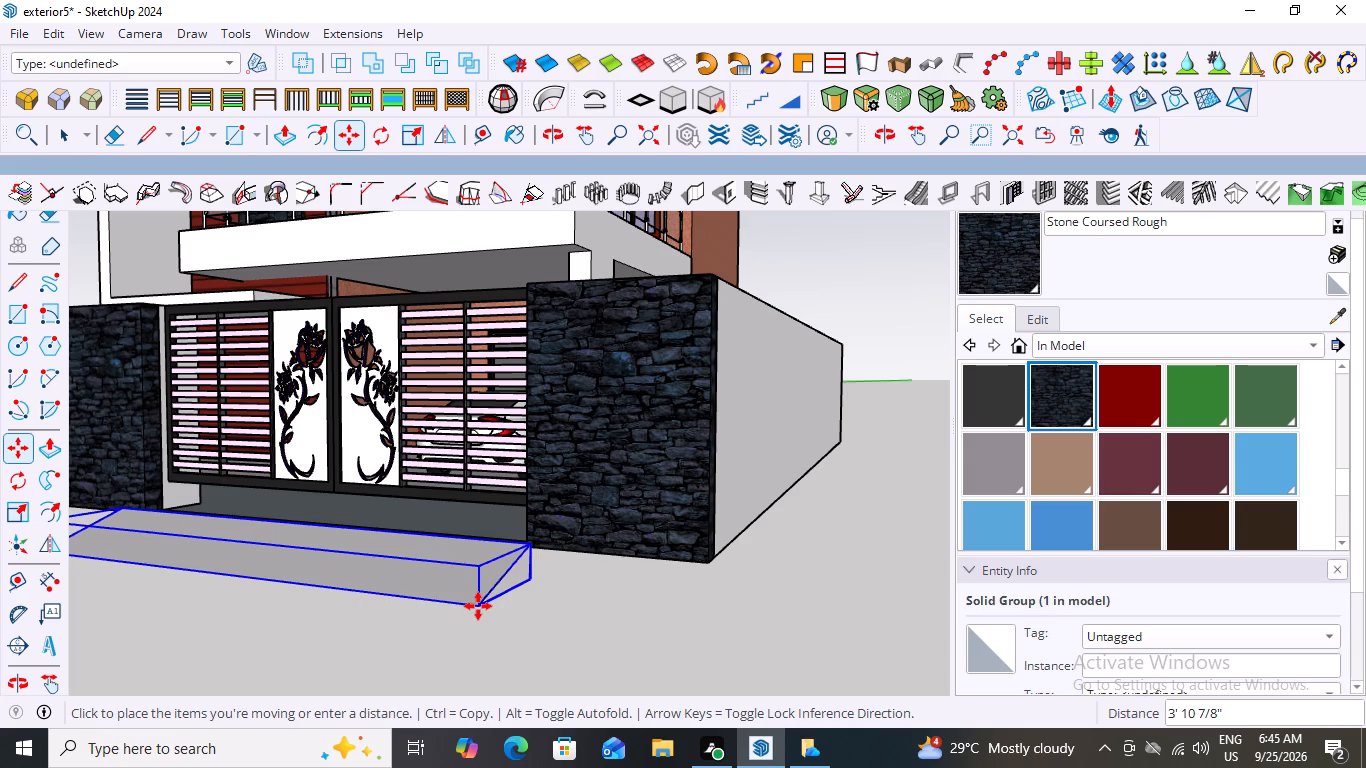
{"action": "left_click", "coordinate": [478, 606]}
{"action": "key", "text": "space"}
{"action": "left_click", "coordinate": [436, 648]}
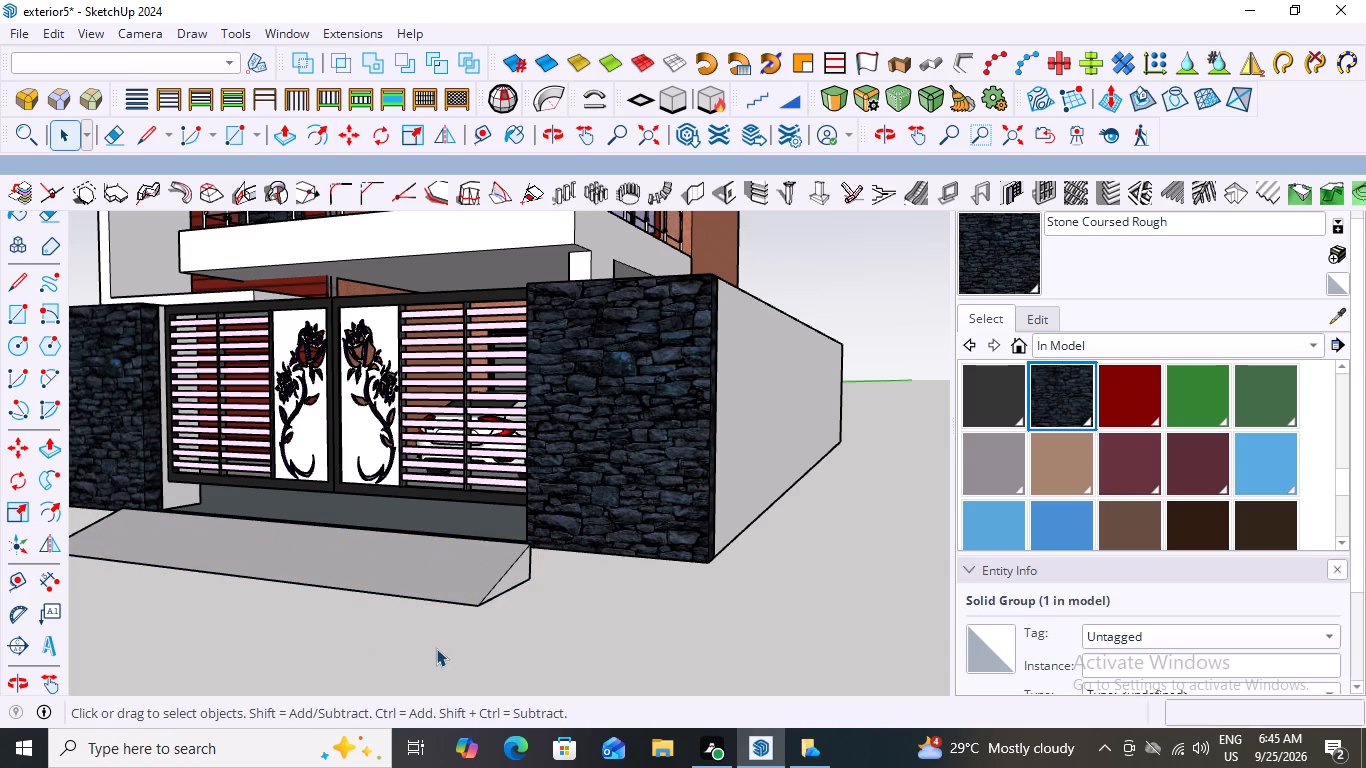
Move the ramp about 3' 5 1/4" back by its upper rear corner, onto the base edge of the gate opening beside the stone panel.
{"action": "middle_click_drag", "start_coordinate": [367, 619], "coordinate": [722, 635]}
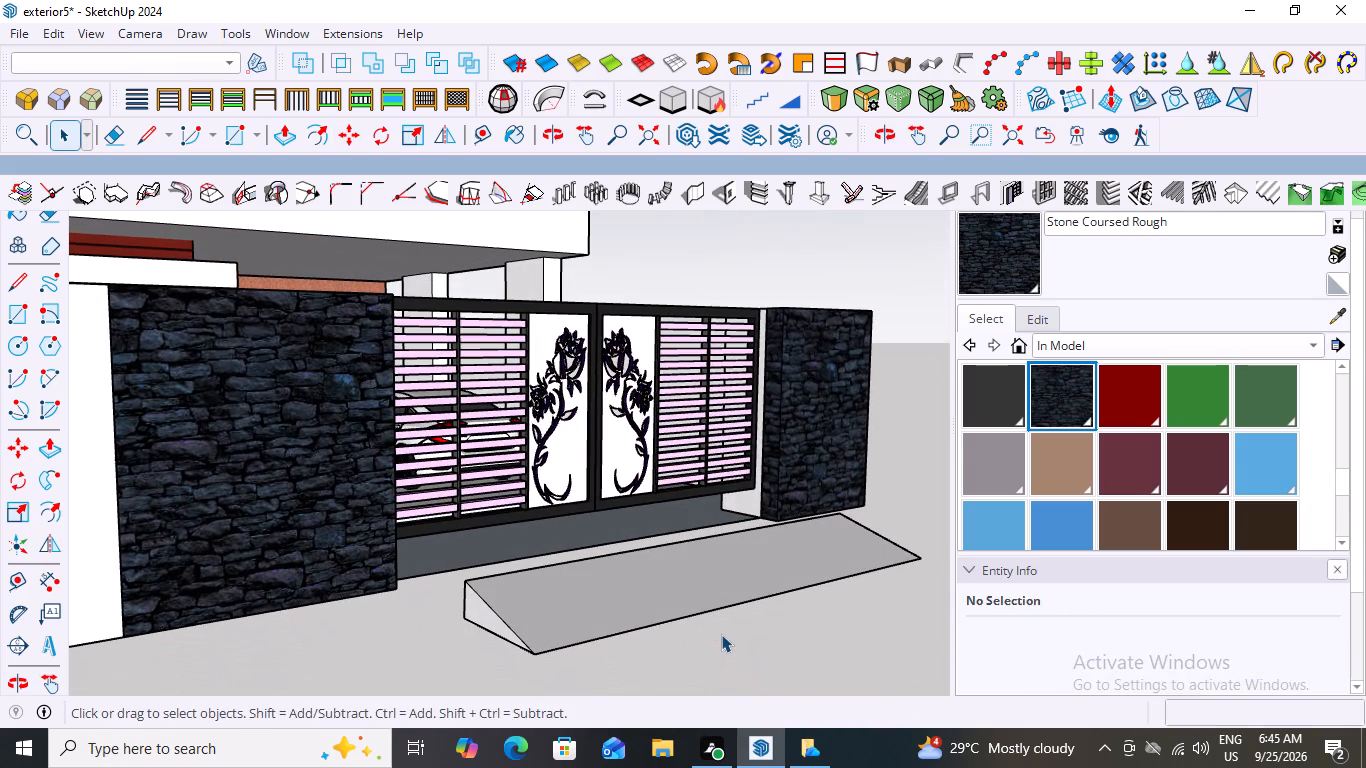
{"action": "middle_click_drag", "start_coordinate": [445, 609], "coordinate": [575, 678]}
{"action": "scroll", "coordinate": [567, 677], "scroll_direction": "down", "scroll_amount": 2}
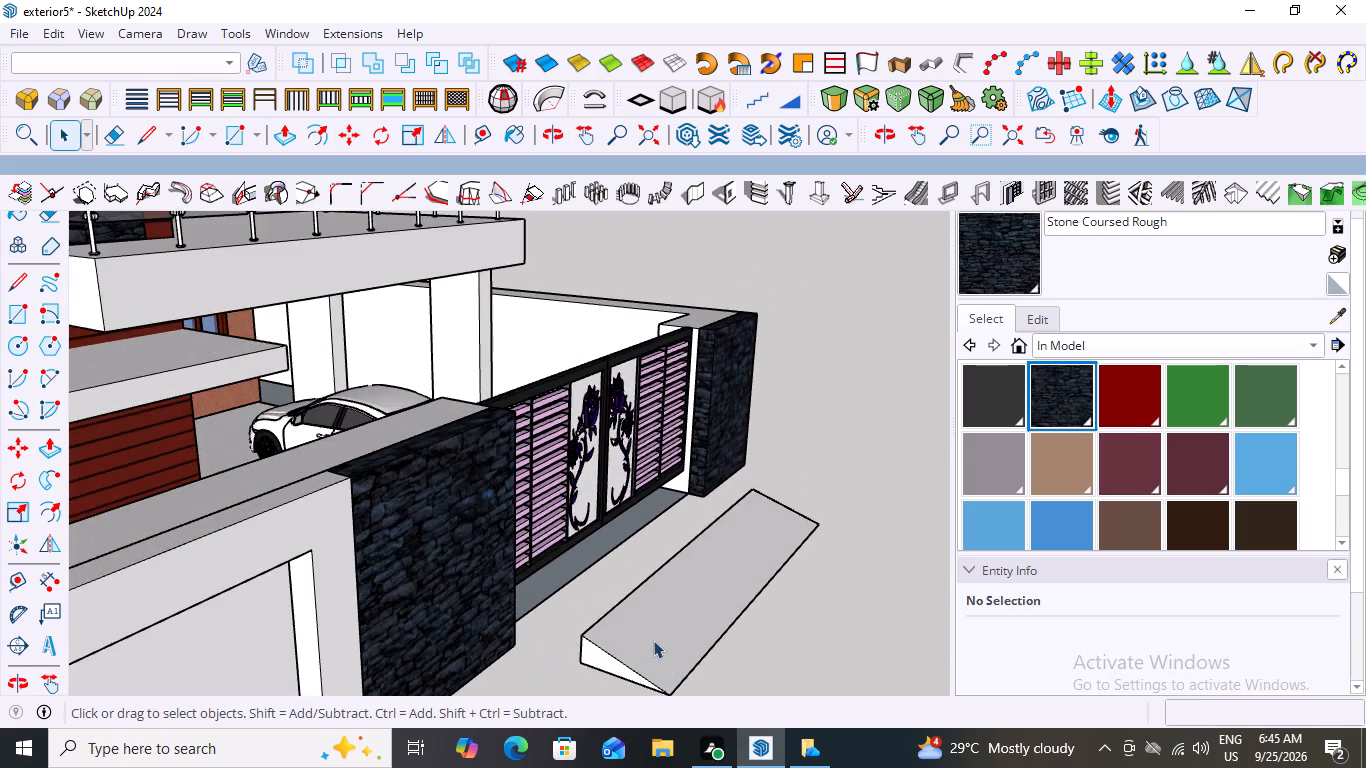
{"action": "scroll", "coordinate": [583, 580], "scroll_direction": "down", "scroll_amount": 4}
{"action": "scroll", "coordinate": [584, 662], "scroll_direction": "up", "scroll_amount": 11}
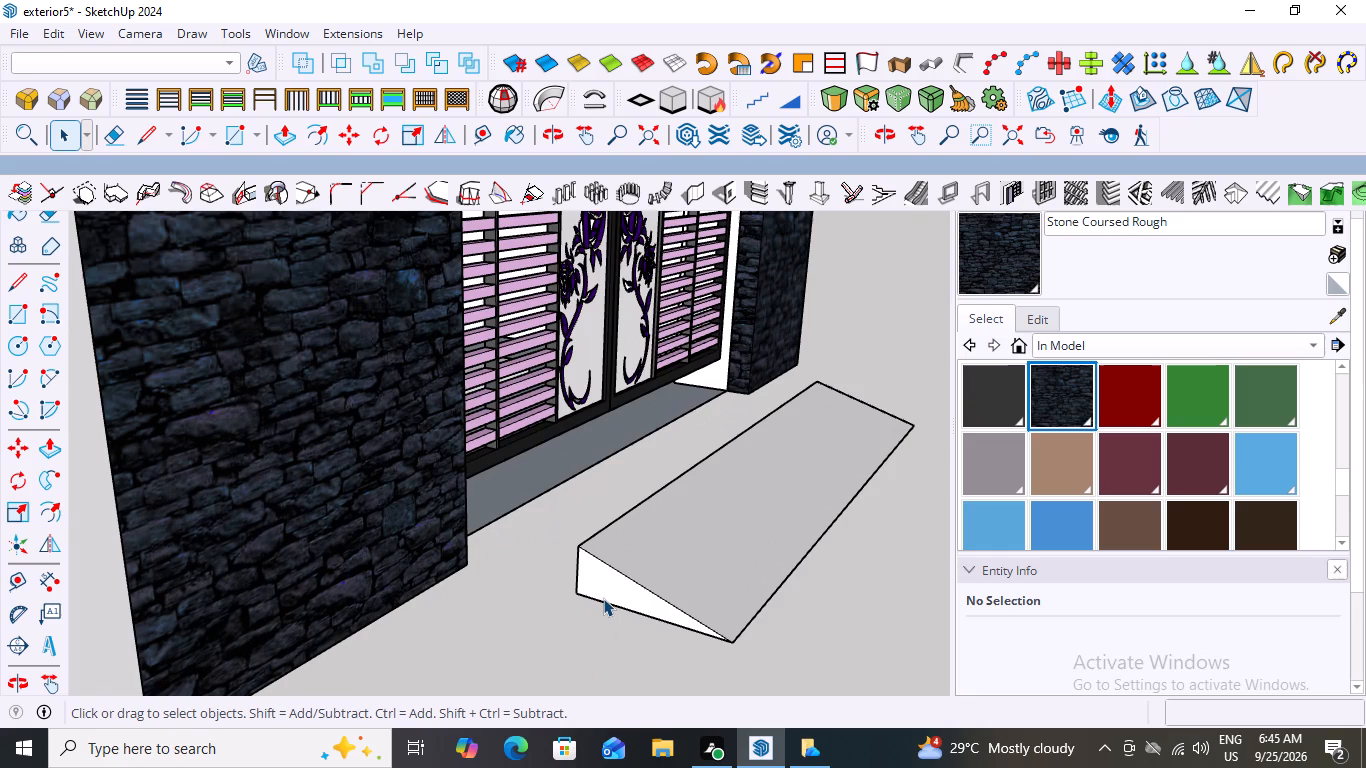
{"action": "left_click", "coordinate": [603, 598]}
{"action": "key", "text": "m"}
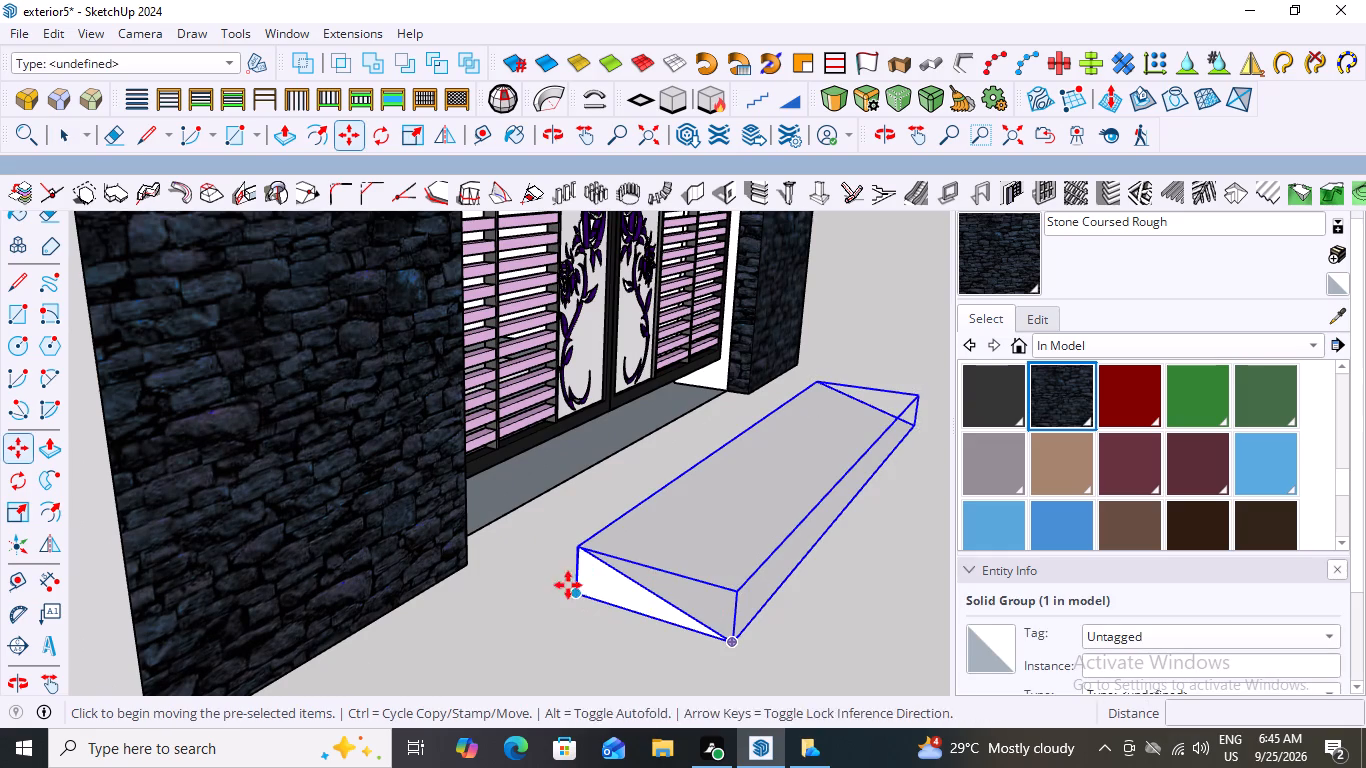
{"action": "left_click", "coordinate": [581, 548]}
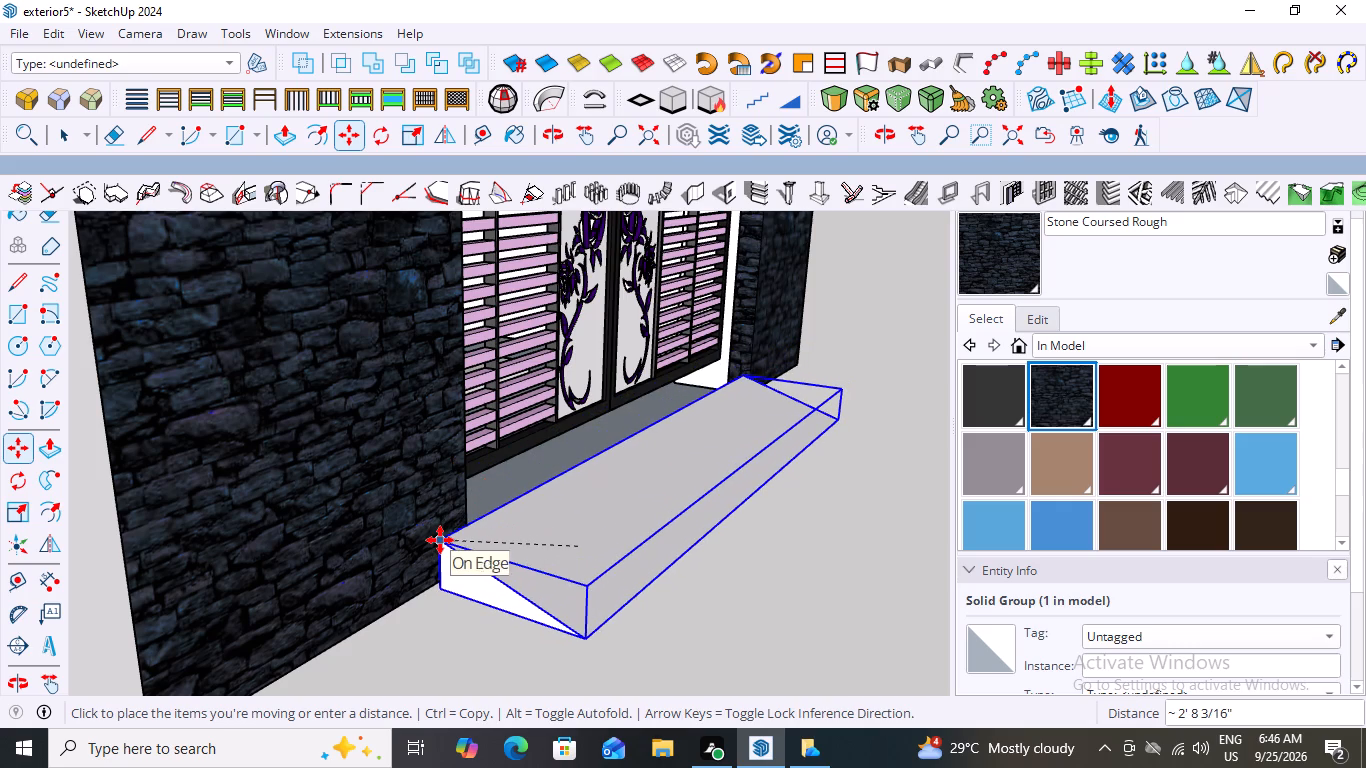
{"action": "scroll", "coordinate": [536, 538], "scroll_direction": "down", "scroll_amount": 6}
{"action": "middle_click_drag", "start_coordinate": [570, 589], "coordinate": [210, 579]}
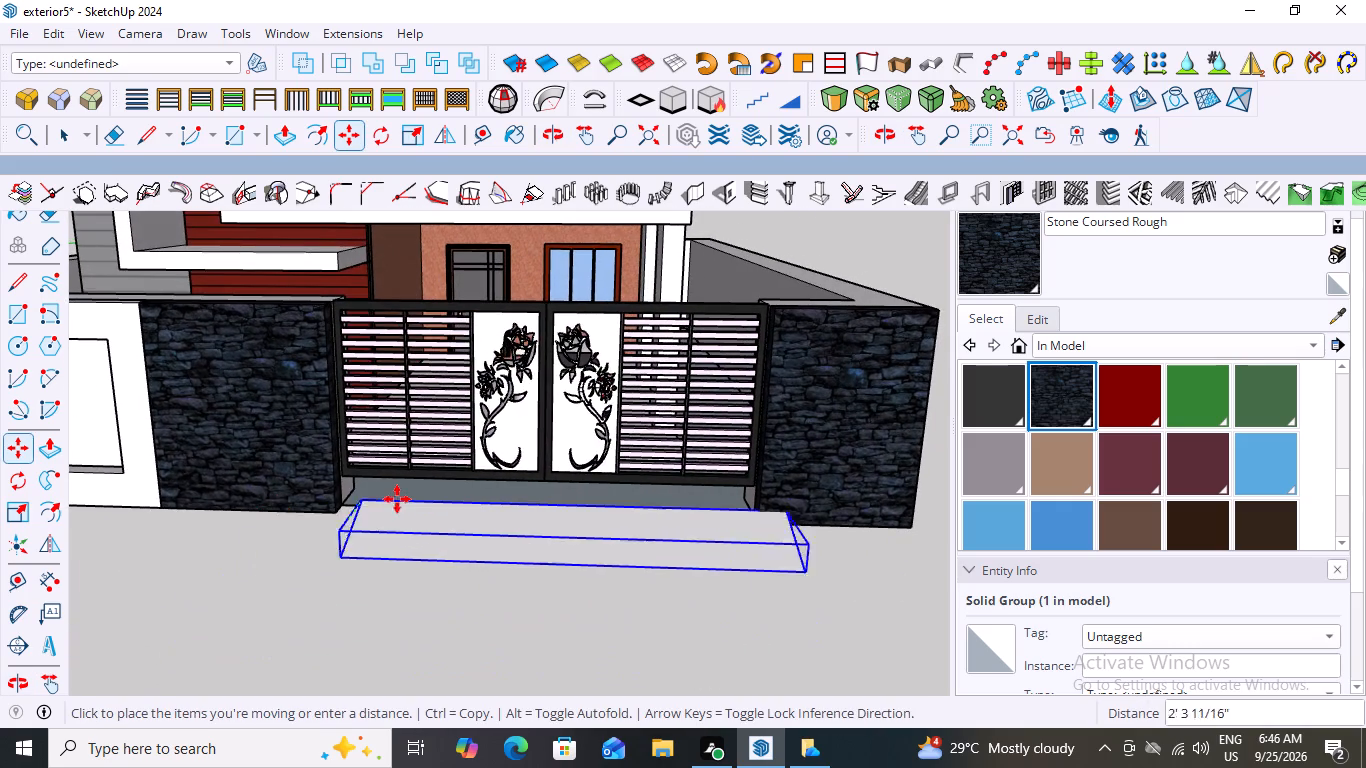
{"action": "scroll", "coordinate": [397, 499], "scroll_direction": "up", "scroll_amount": 7}
{"action": "scroll", "coordinate": [298, 530], "scroll_direction": "up", "scroll_amount": 3}
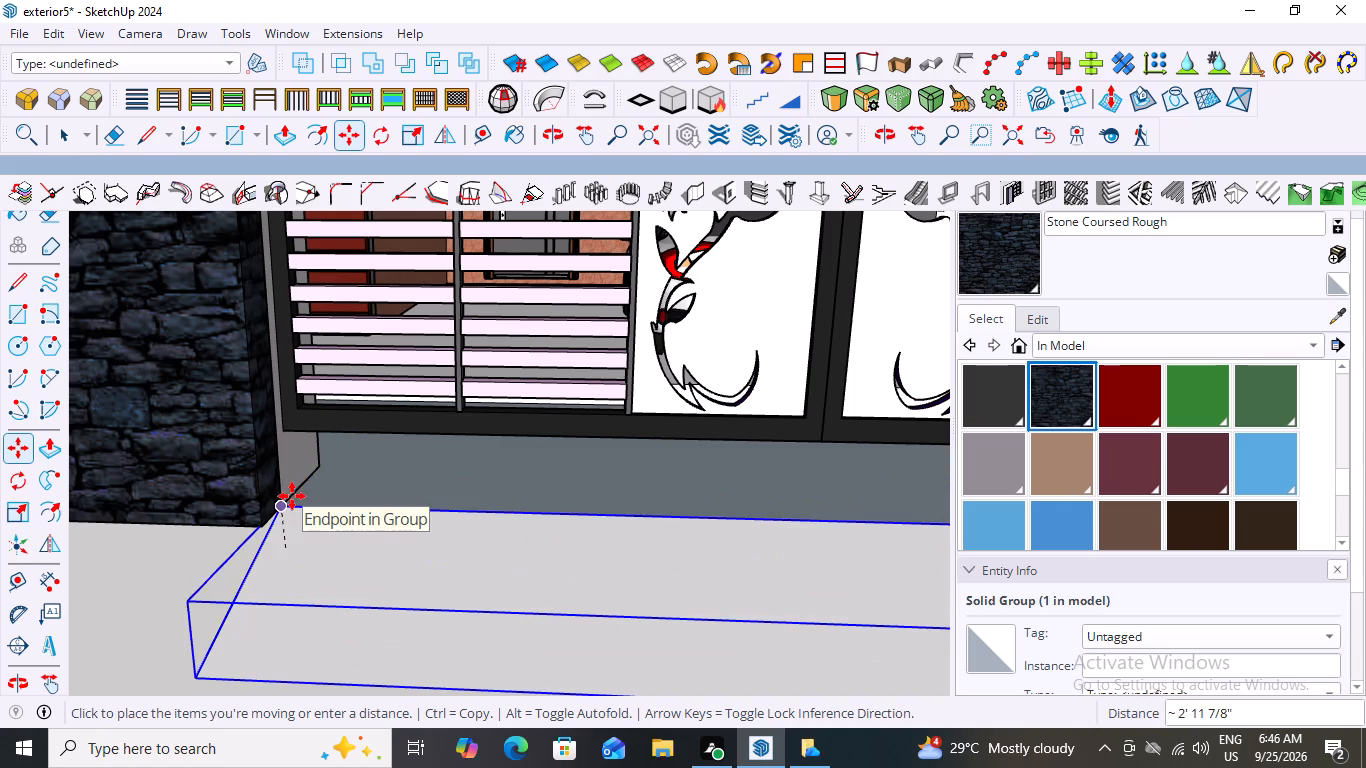
{"action": "scroll", "coordinate": [292, 496], "scroll_direction": "up", "scroll_amount": 12}
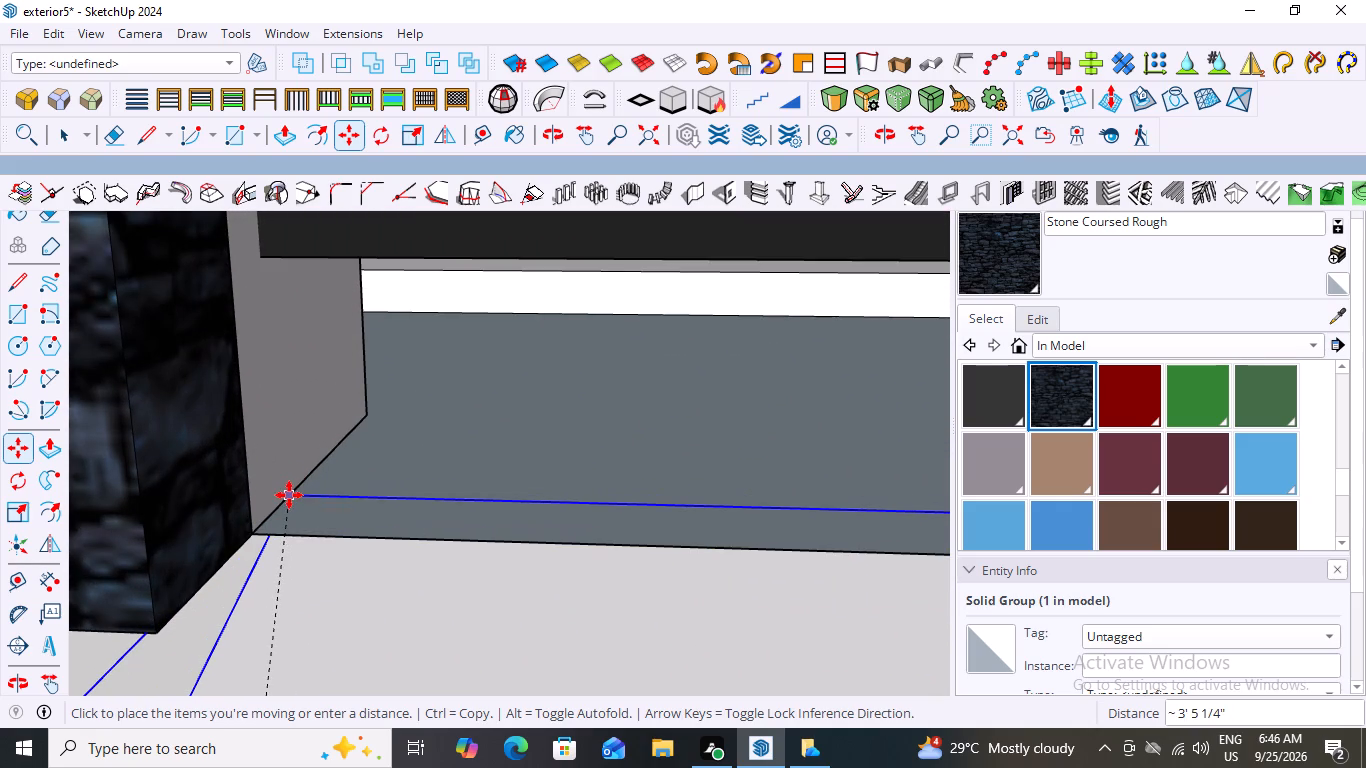
{"action": "left_click", "coordinate": [289, 495]}
{"action": "scroll", "coordinate": [351, 471], "scroll_direction": "down", "scroll_amount": 15}
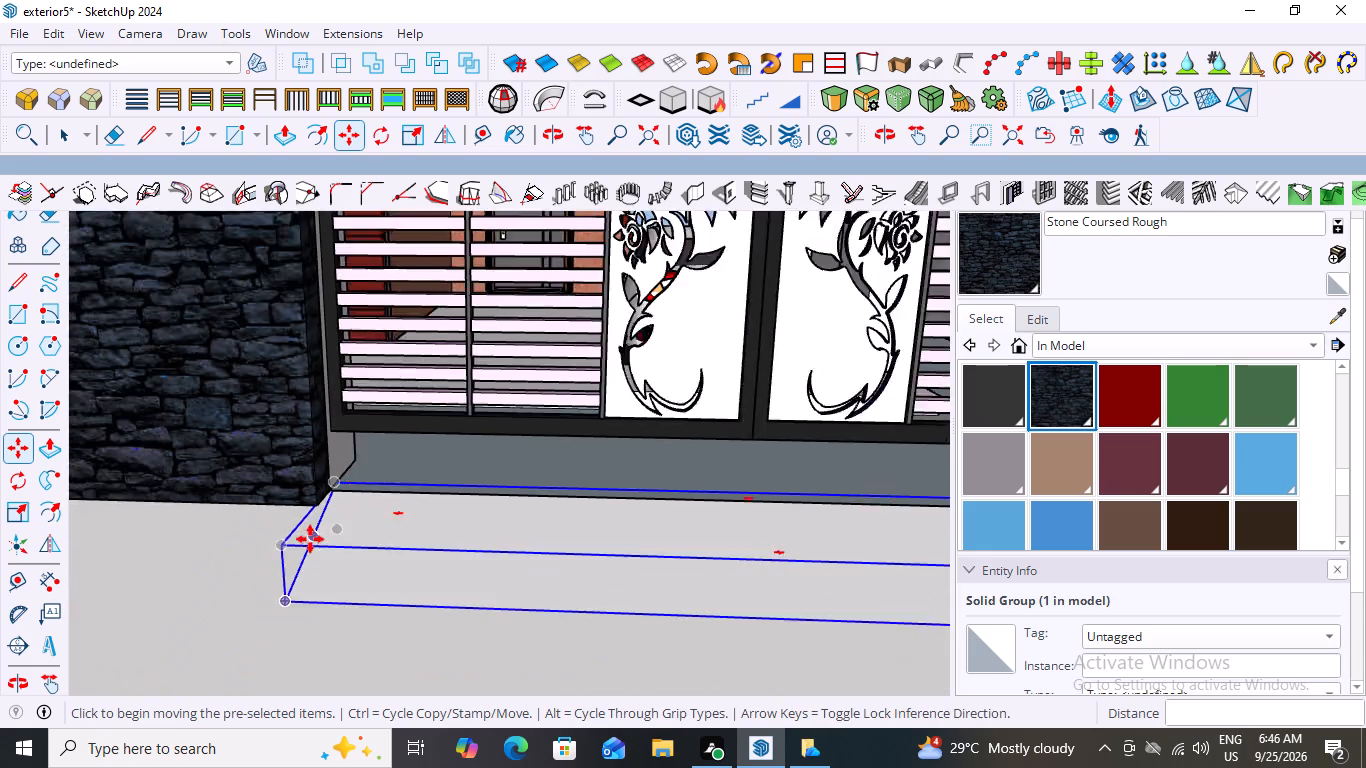
{"action": "scroll", "coordinate": [310, 539], "scroll_direction": "down", "scroll_amount": 6}
{"action": "key", "text": "space"}
{"action": "left_click", "coordinate": [438, 633]}
{"action": "middle_click_drag", "start_coordinate": [397, 632], "coordinate": [481, 583]}
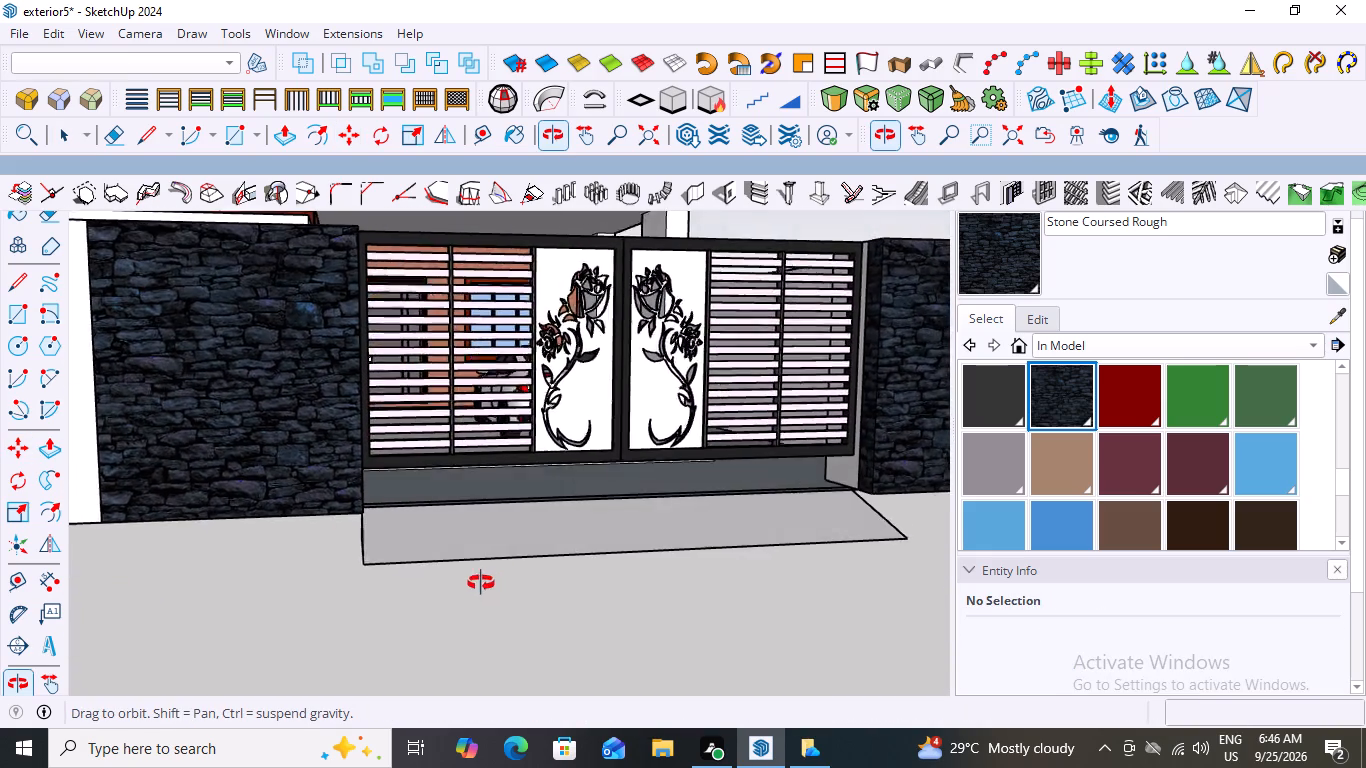
{"action": "middle_click_drag", "start_coordinate": [481, 583], "coordinate": [425, 642]}
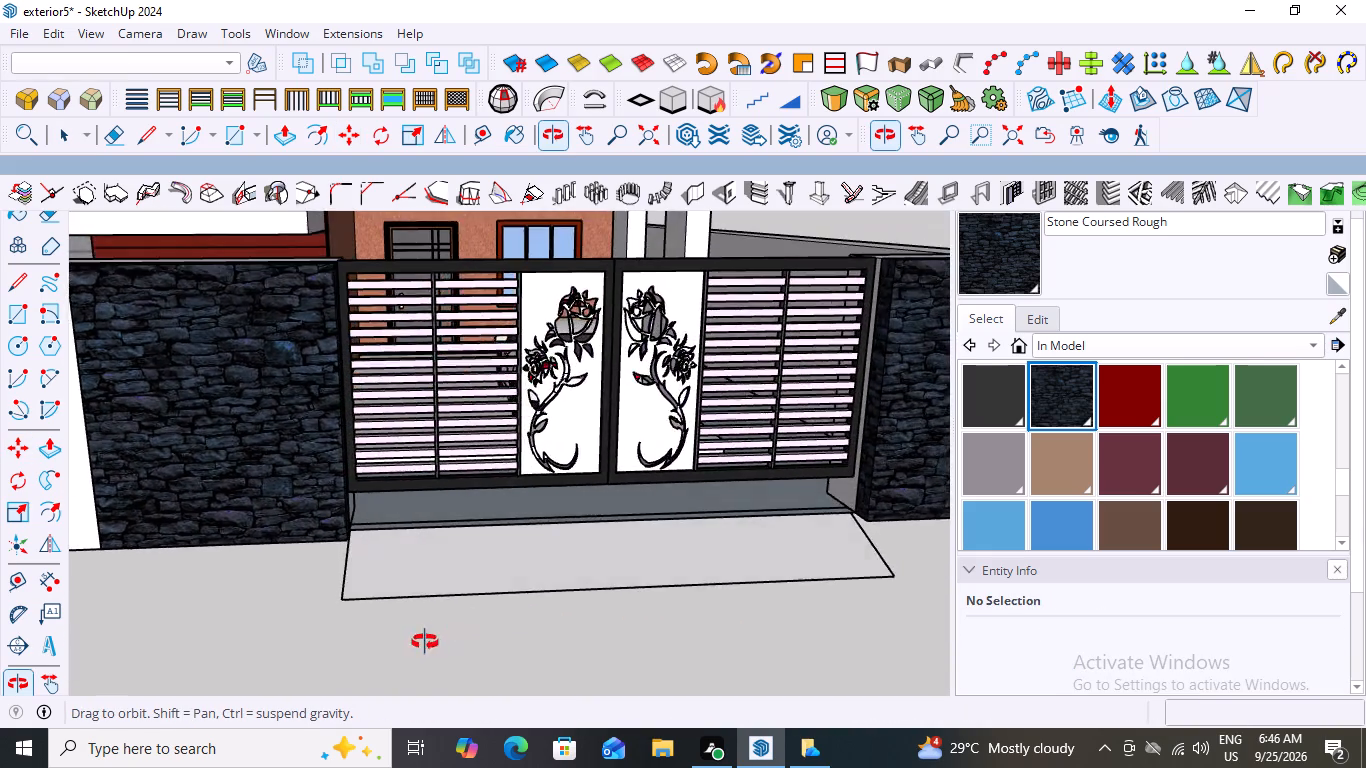
{"action": "middle_click_drag", "start_coordinate": [425, 642], "coordinate": [480, 618]}
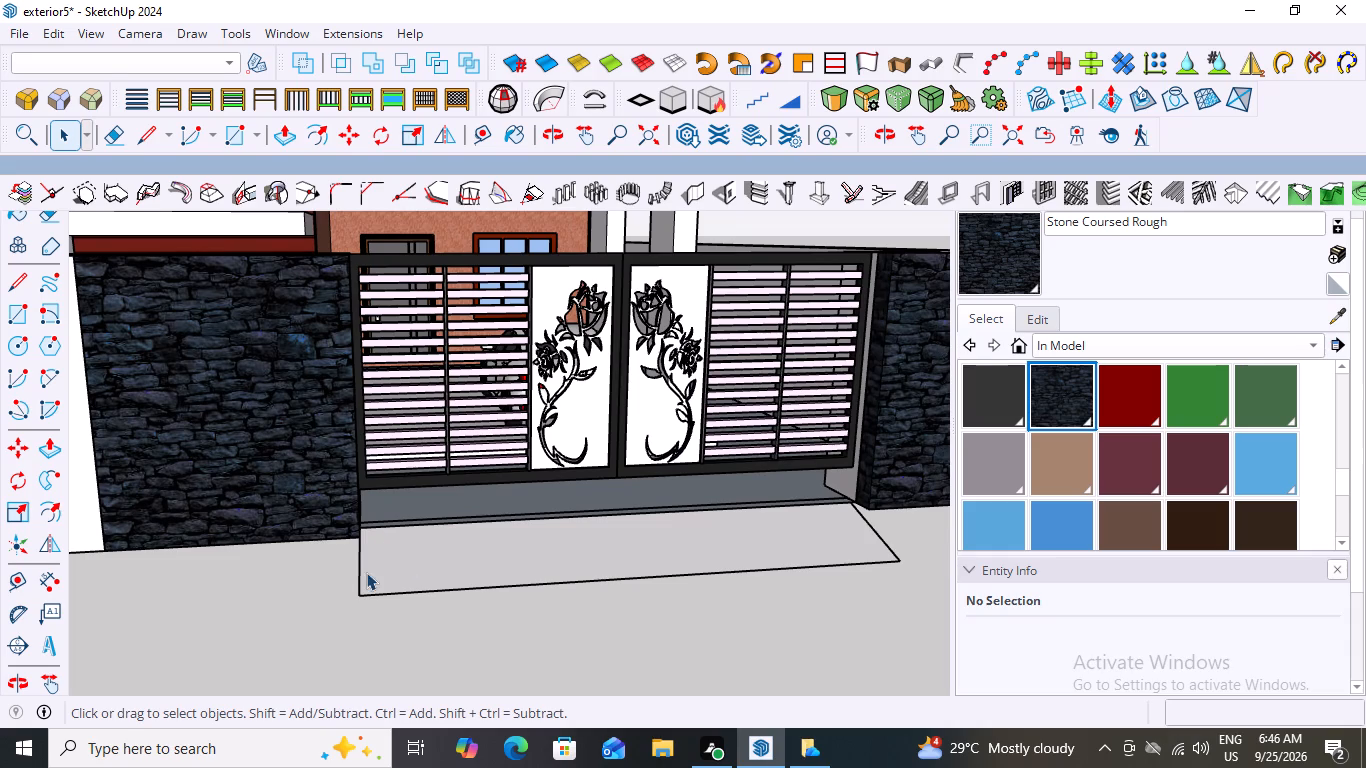
Move the entrance ramp about 1' 1 5/16" by its lower rear corner, up onto the base of the gate opening beside the stone panel.
{"action": "left_click", "coordinate": [396, 567]}
{"action": "middle_click_drag", "start_coordinate": [293, 608], "coordinate": [472, 572]}
{"action": "scroll", "coordinate": [479, 567], "scroll_direction": "up", "scroll_amount": 4}
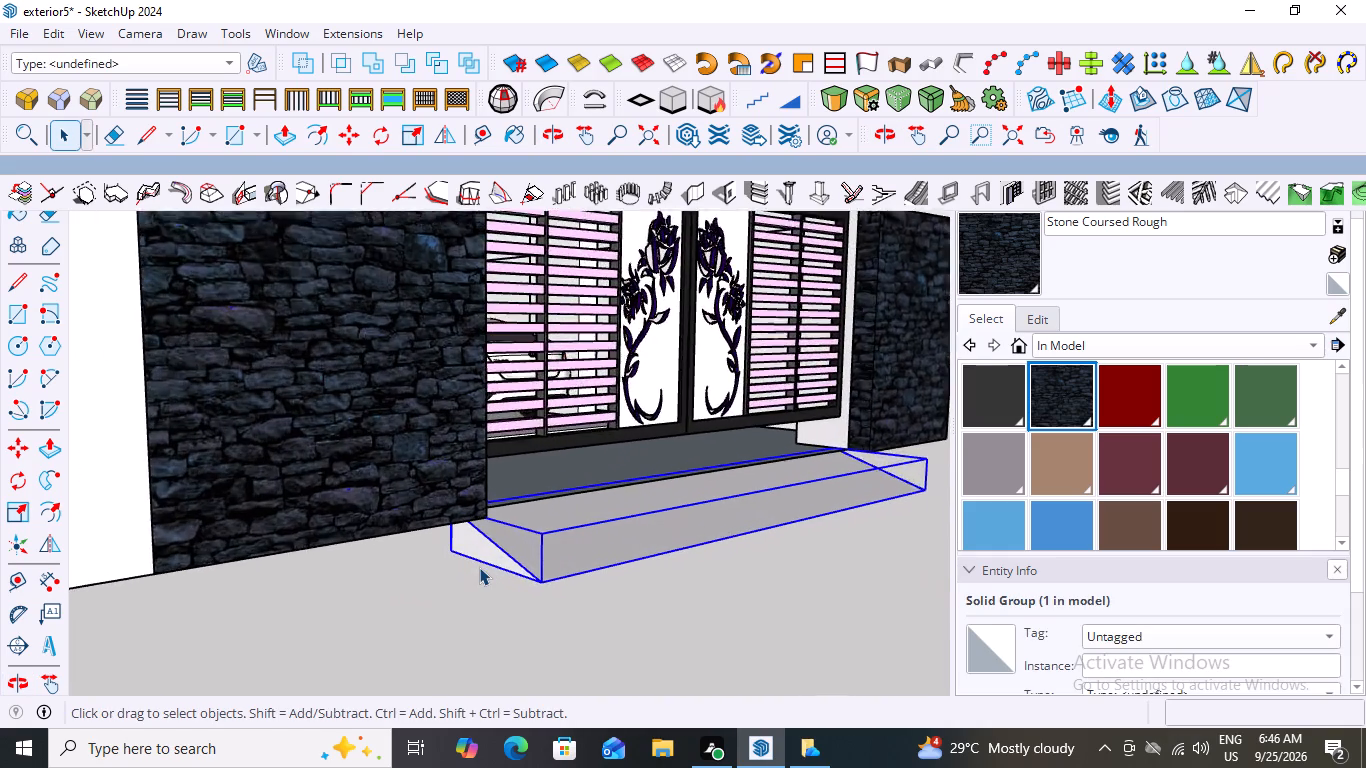
{"action": "scroll", "coordinate": [479, 567], "scroll_direction": "up", "scroll_amount": 2}
{"action": "scroll", "coordinate": [472, 571], "scroll_direction": "down", "scroll_amount": 7}
{"action": "middle_click_drag", "start_coordinate": [400, 589], "coordinate": [481, 461]}
{"action": "scroll", "coordinate": [411, 582], "scroll_direction": "up", "scroll_amount": 1}
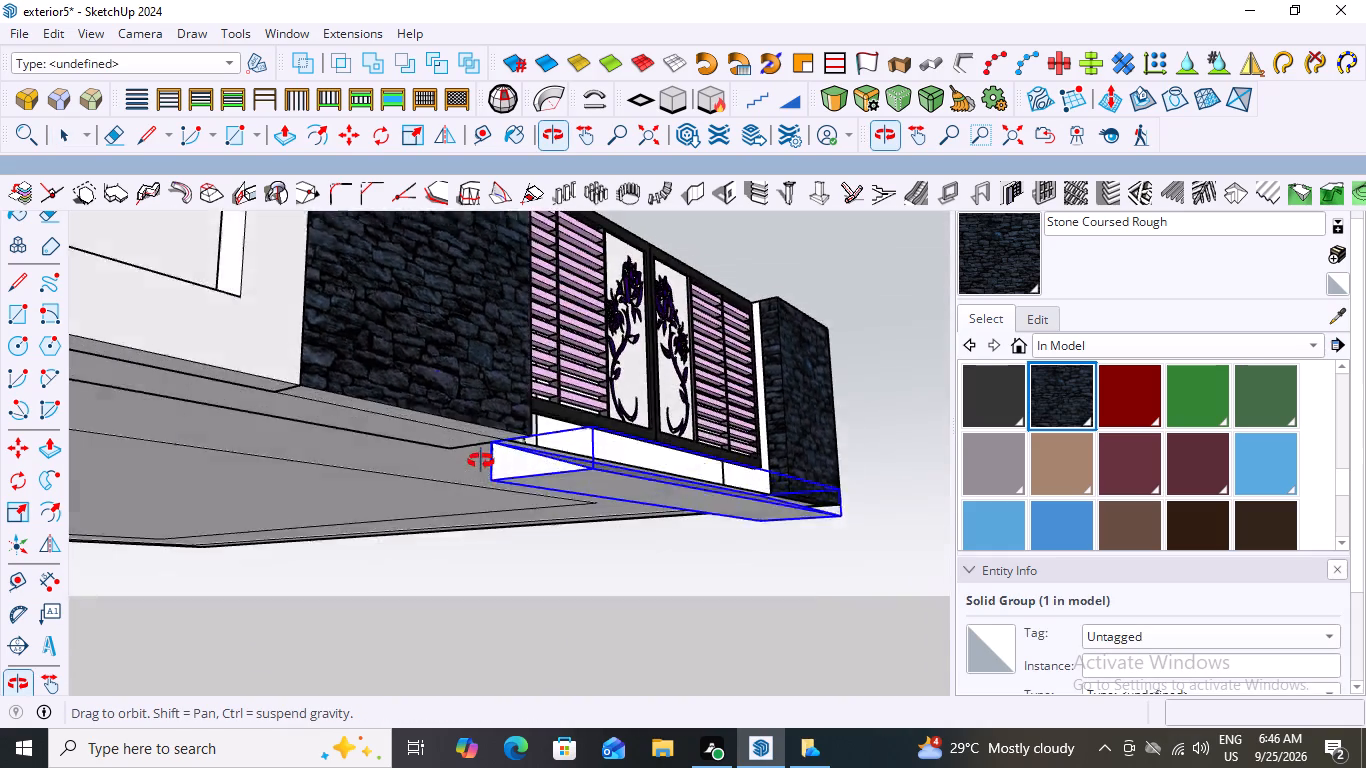
{"action": "middle_click_drag", "start_coordinate": [481, 461], "coordinate": [497, 487]}
{"action": "scroll", "coordinate": [497, 487], "scroll_direction": "up", "scroll_amount": 2}
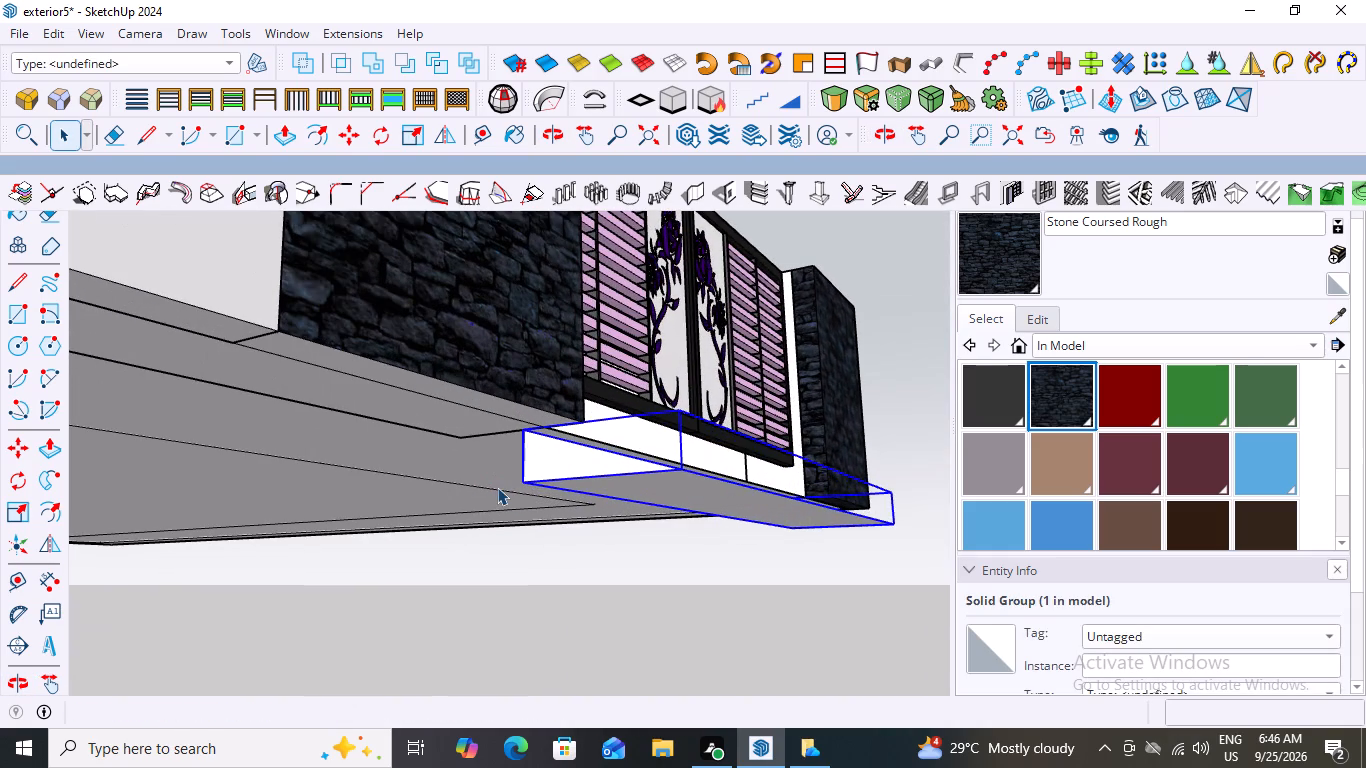
{"action": "key", "text": "m"}
{"action": "left_click", "coordinate": [521, 482]}
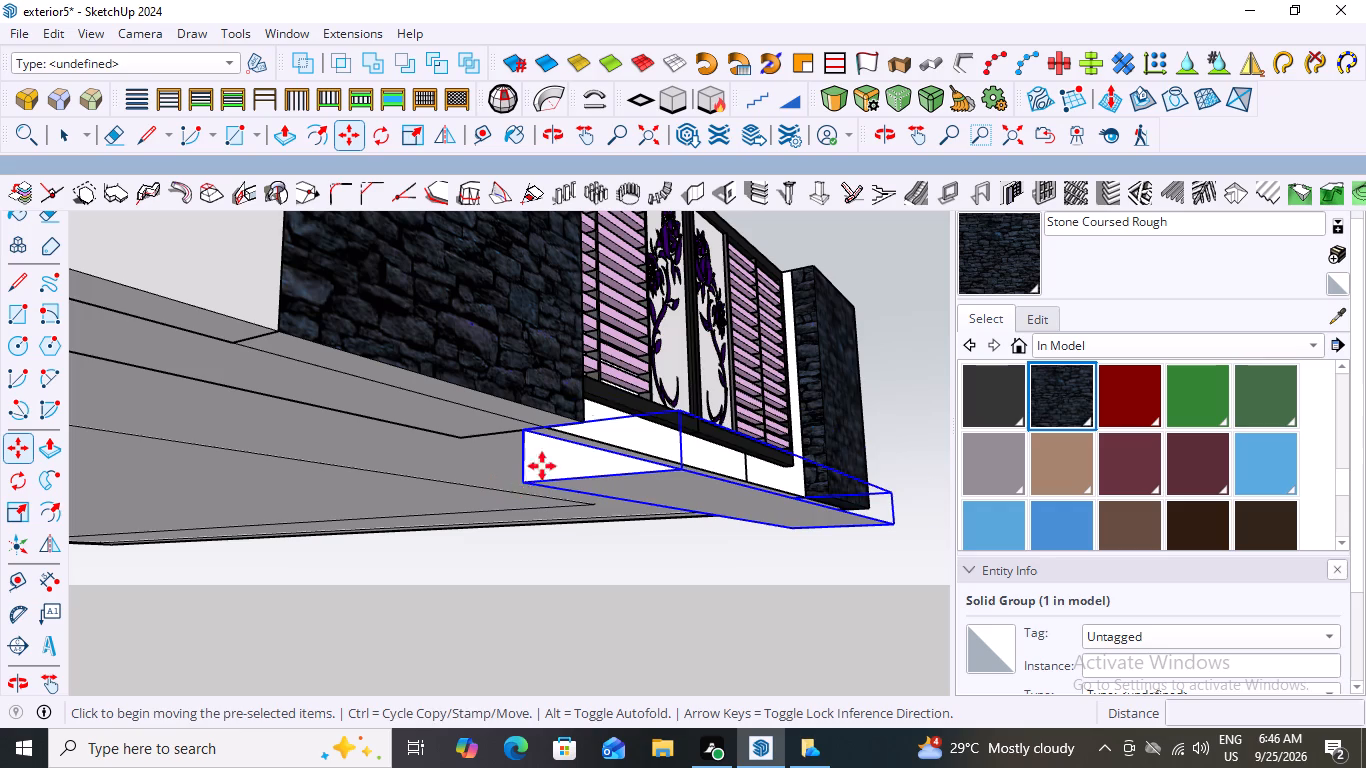
{"action": "middle_click_drag", "start_coordinate": [545, 525], "coordinate": [322, 675]}
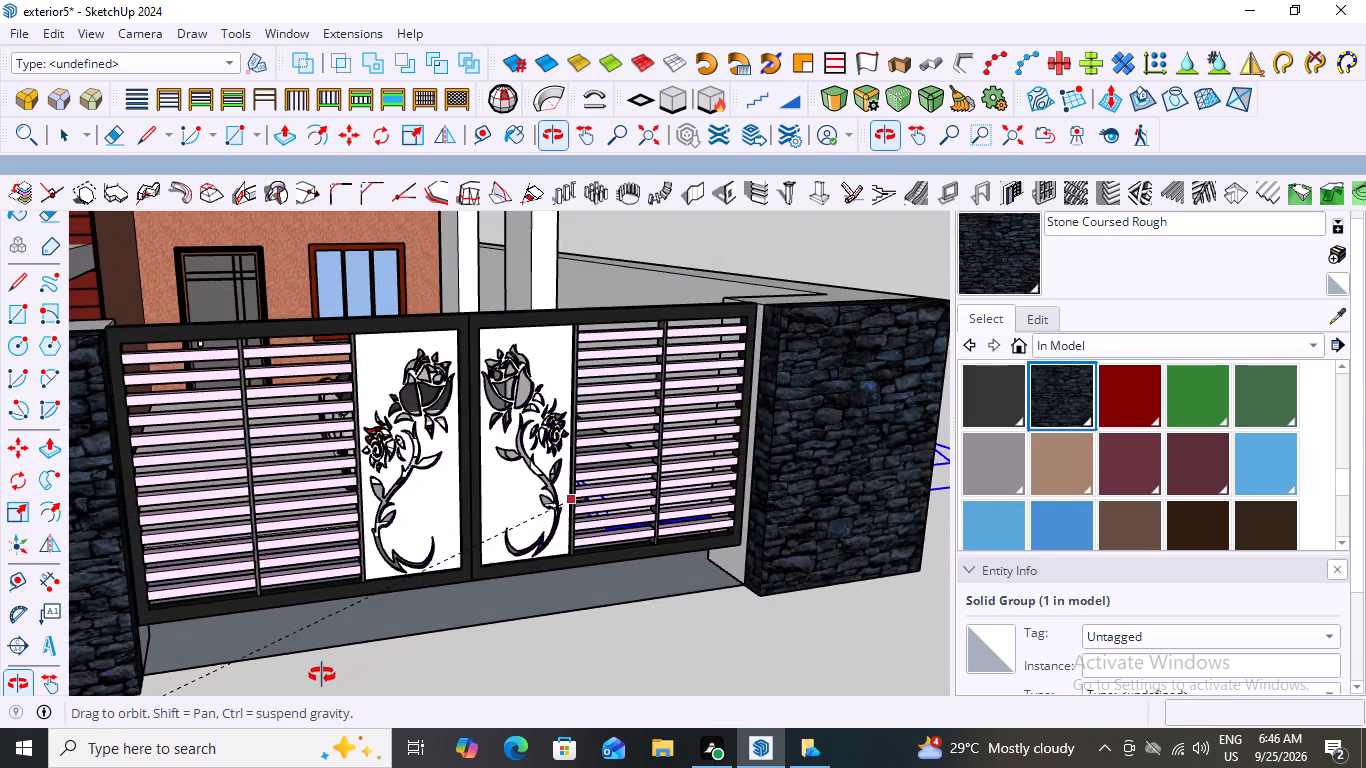
{"action": "middle_click_drag", "start_coordinate": [322, 675], "coordinate": [275, 621]}
{"action": "scroll", "coordinate": [209, 594], "scroll_direction": "down", "scroll_amount": 4}
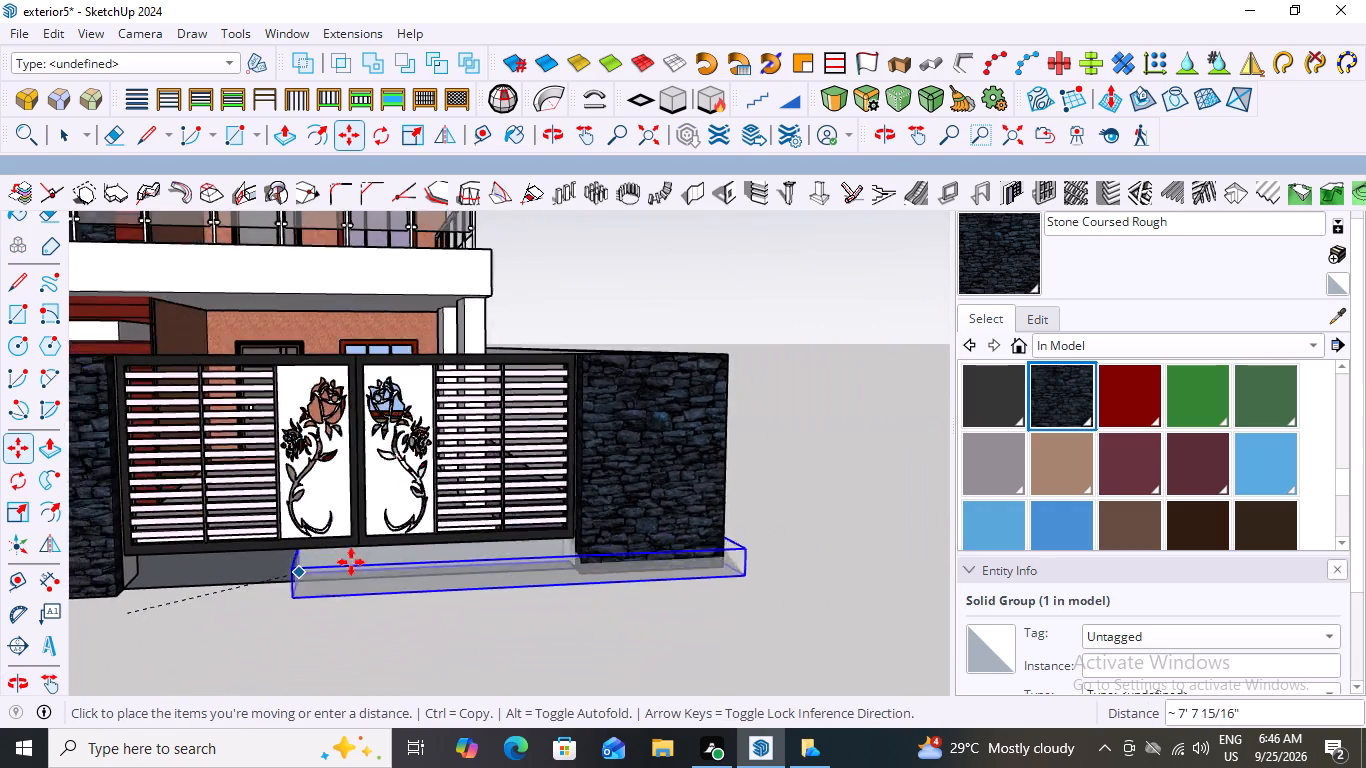
{"action": "scroll", "coordinate": [351, 562], "scroll_direction": "down", "scroll_amount": 4}
{"action": "scroll", "coordinate": [200, 630], "scroll_direction": "up", "scroll_amount": 12}
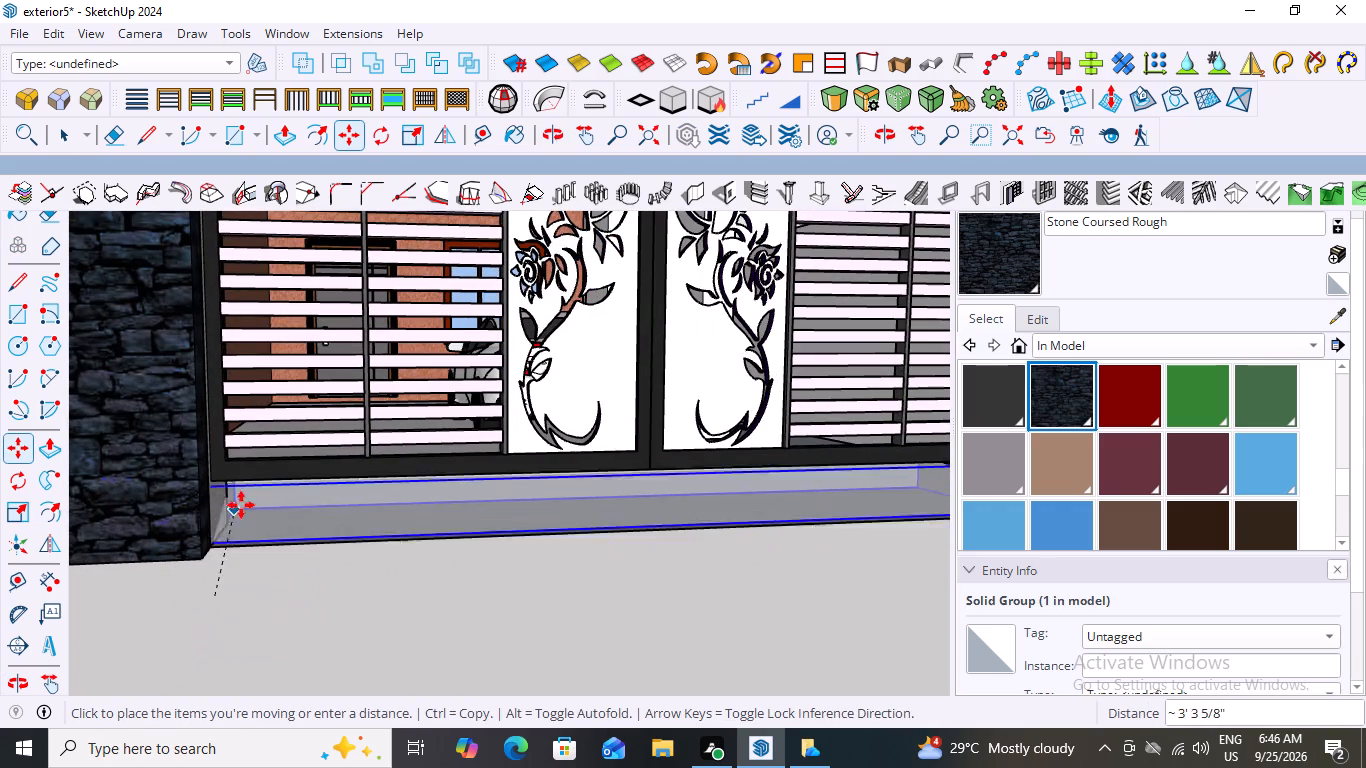
{"action": "scroll", "coordinate": [231, 517], "scroll_direction": "up", "scroll_amount": 11}
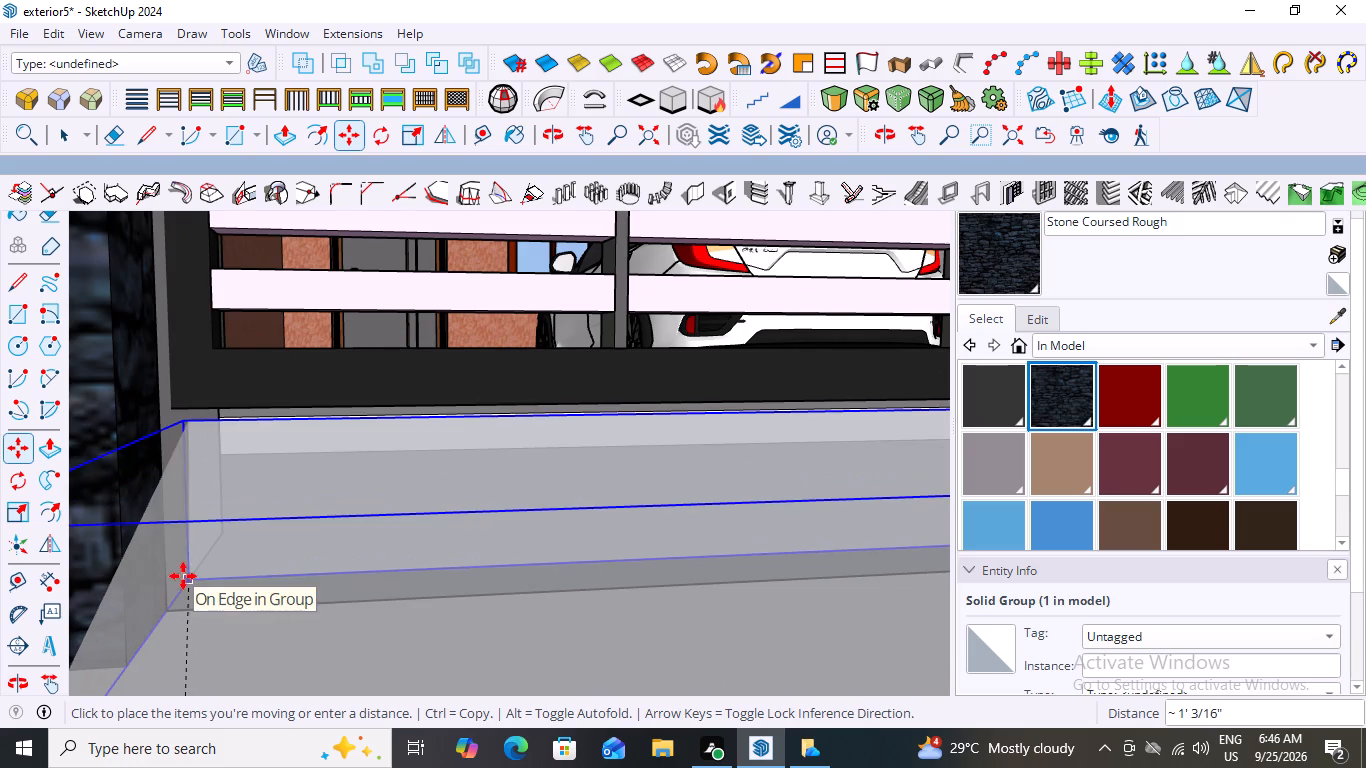
{"action": "scroll", "coordinate": [184, 576], "scroll_direction": "down", "scroll_amount": 7}
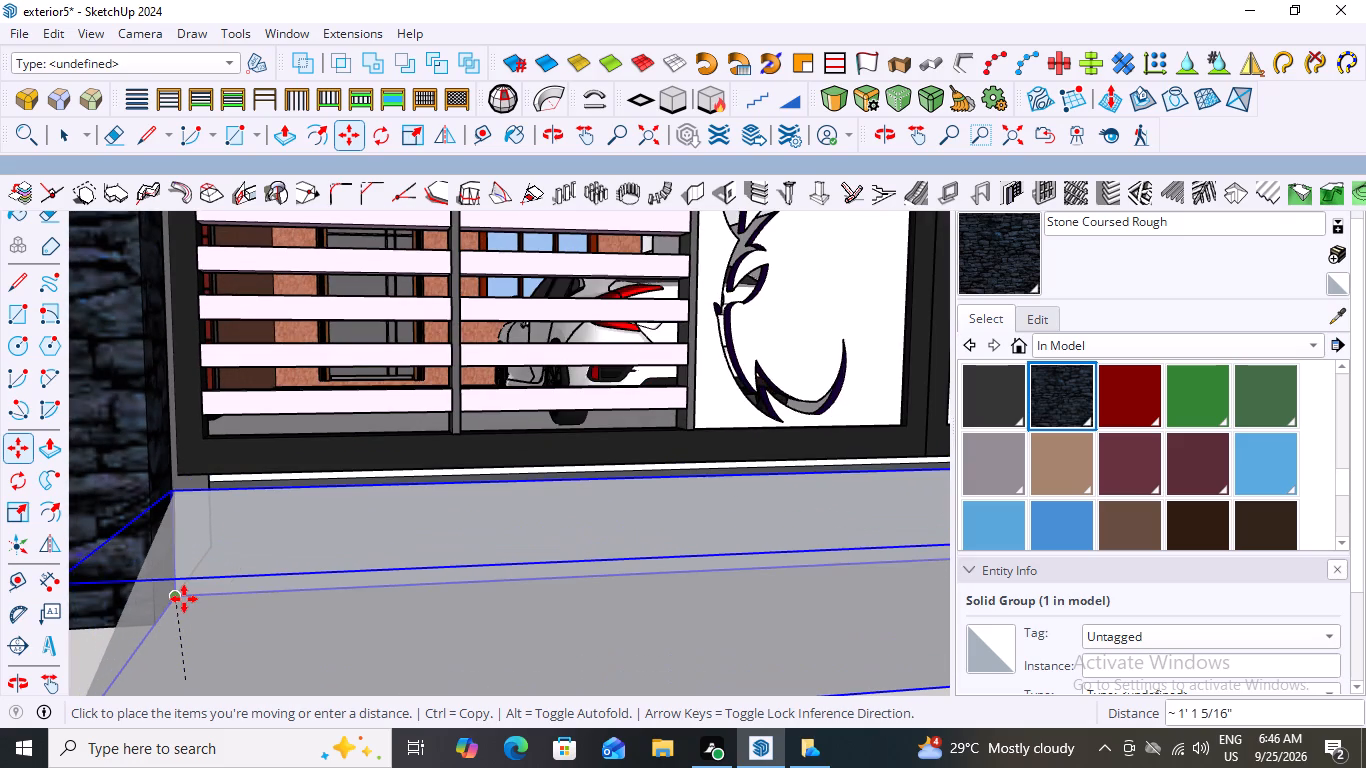
{"action": "left_click", "coordinate": [184, 599]}
{"action": "scroll", "coordinate": [395, 523], "scroll_direction": "down", "scroll_amount": 12}
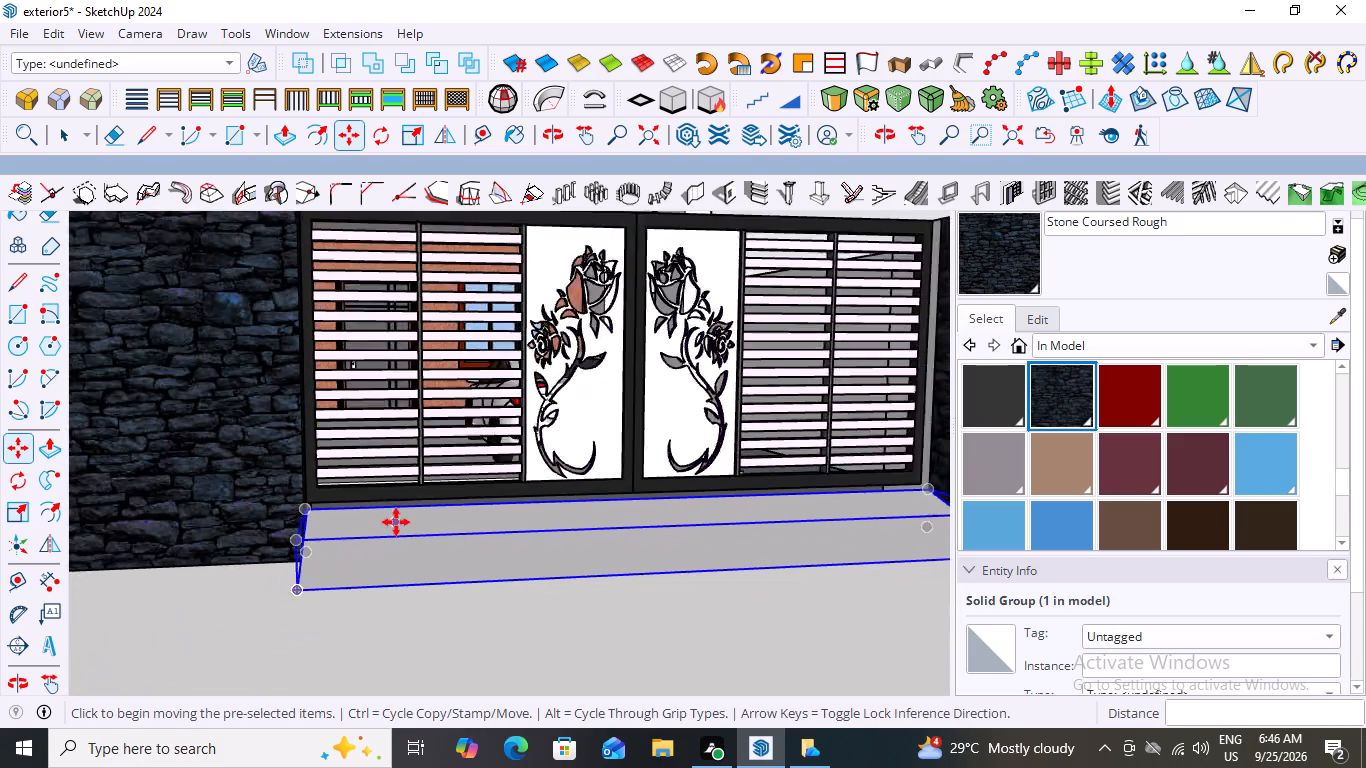
{"action": "key", "text": "space"}
{"action": "left_click", "coordinate": [241, 642]}
Examine the ramp's fit against the gate and stone panels from both sides, and the whole front elevation.
{"action": "middle_click_drag", "start_coordinate": [352, 588], "coordinate": [431, 595]}
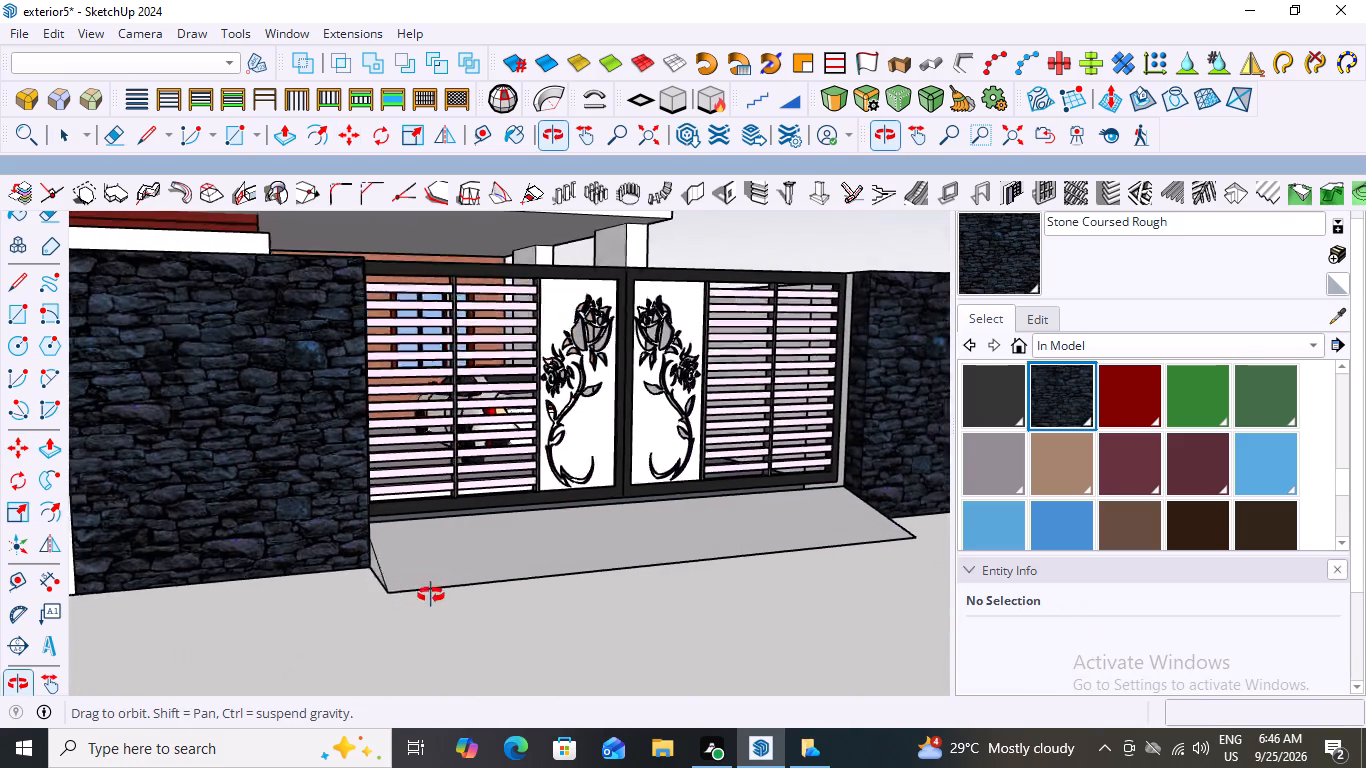
{"action": "middle_click_drag", "start_coordinate": [431, 595], "coordinate": [203, 575]}
{"action": "scroll", "coordinate": [210, 575], "scroll_direction": "down", "scroll_amount": 2}
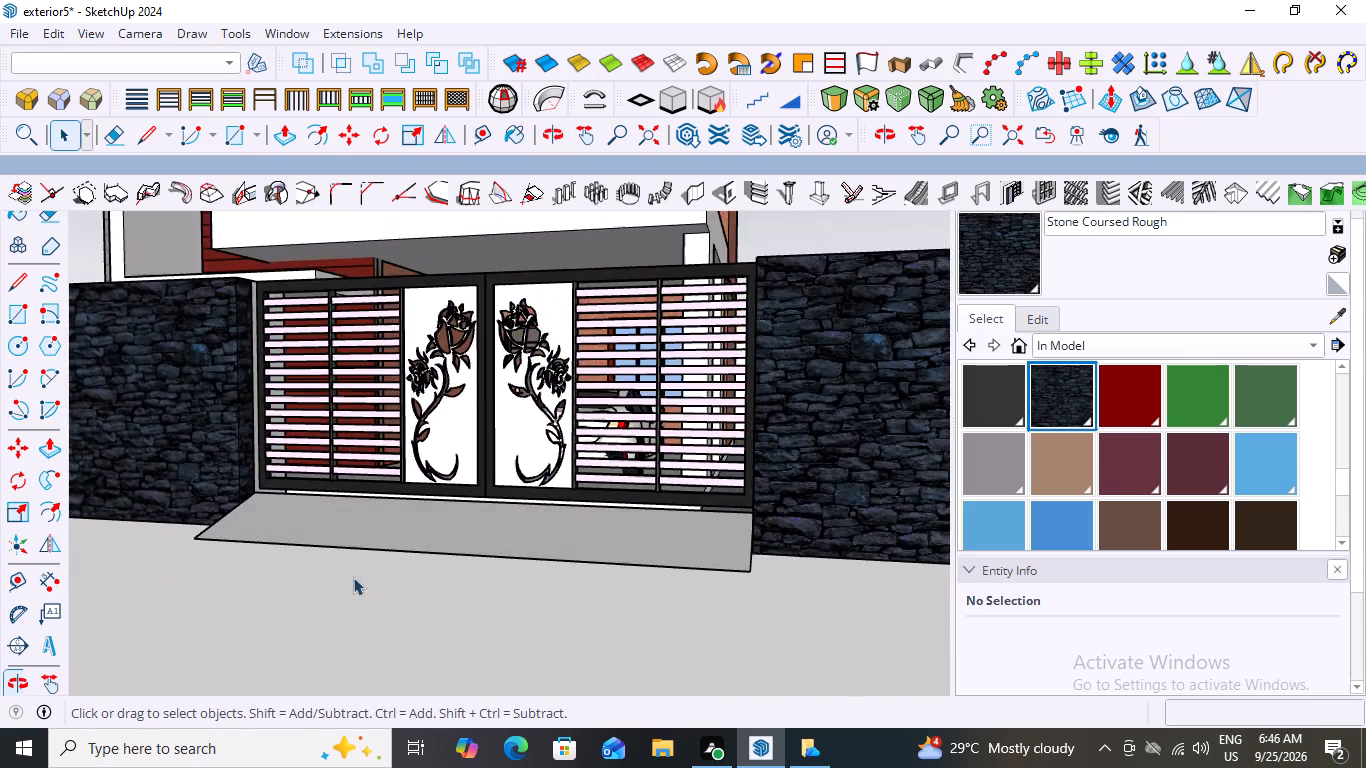
{"action": "scroll", "coordinate": [353, 577], "scroll_direction": "down", "scroll_amount": 5}
{"action": "middle_click_drag", "start_coordinate": [415, 599], "coordinate": [541, 626]}
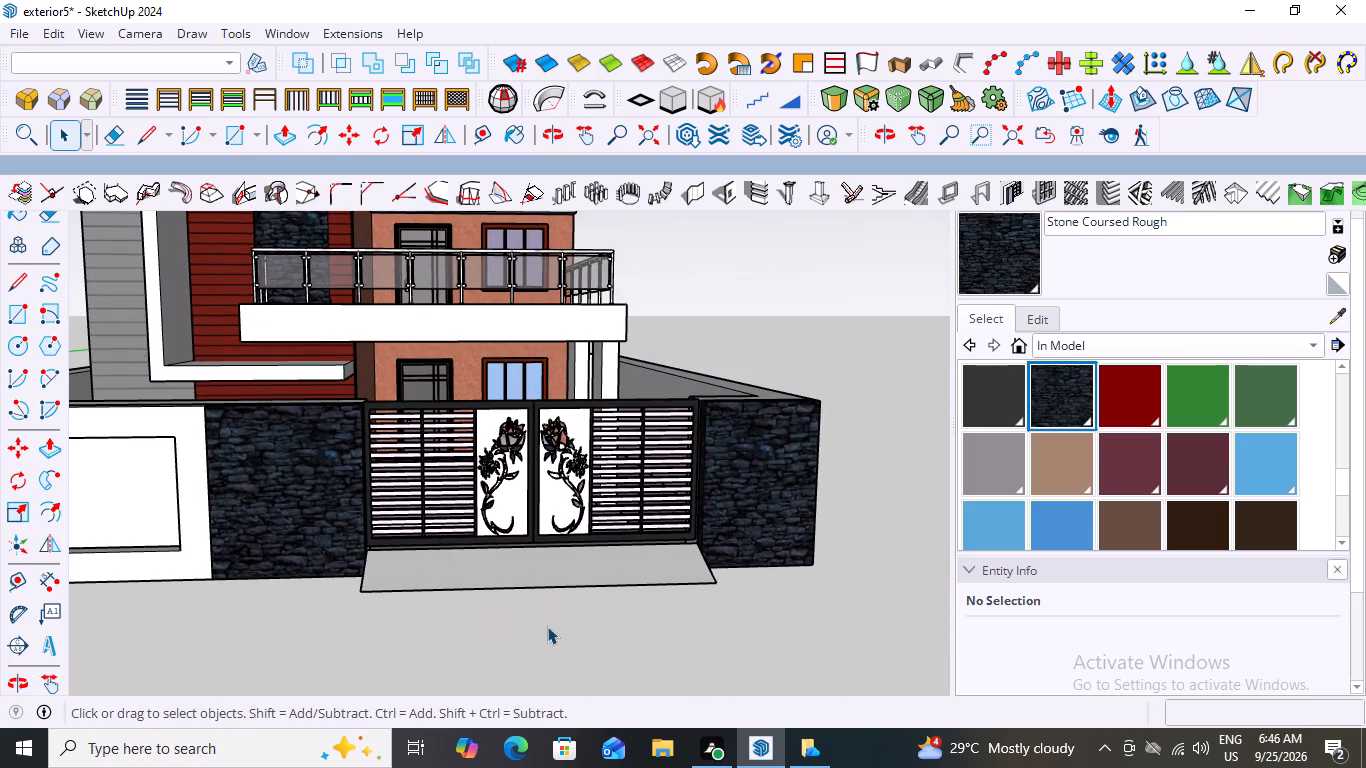
{"action": "scroll", "coordinate": [547, 626], "scroll_direction": "down", "scroll_amount": 7}
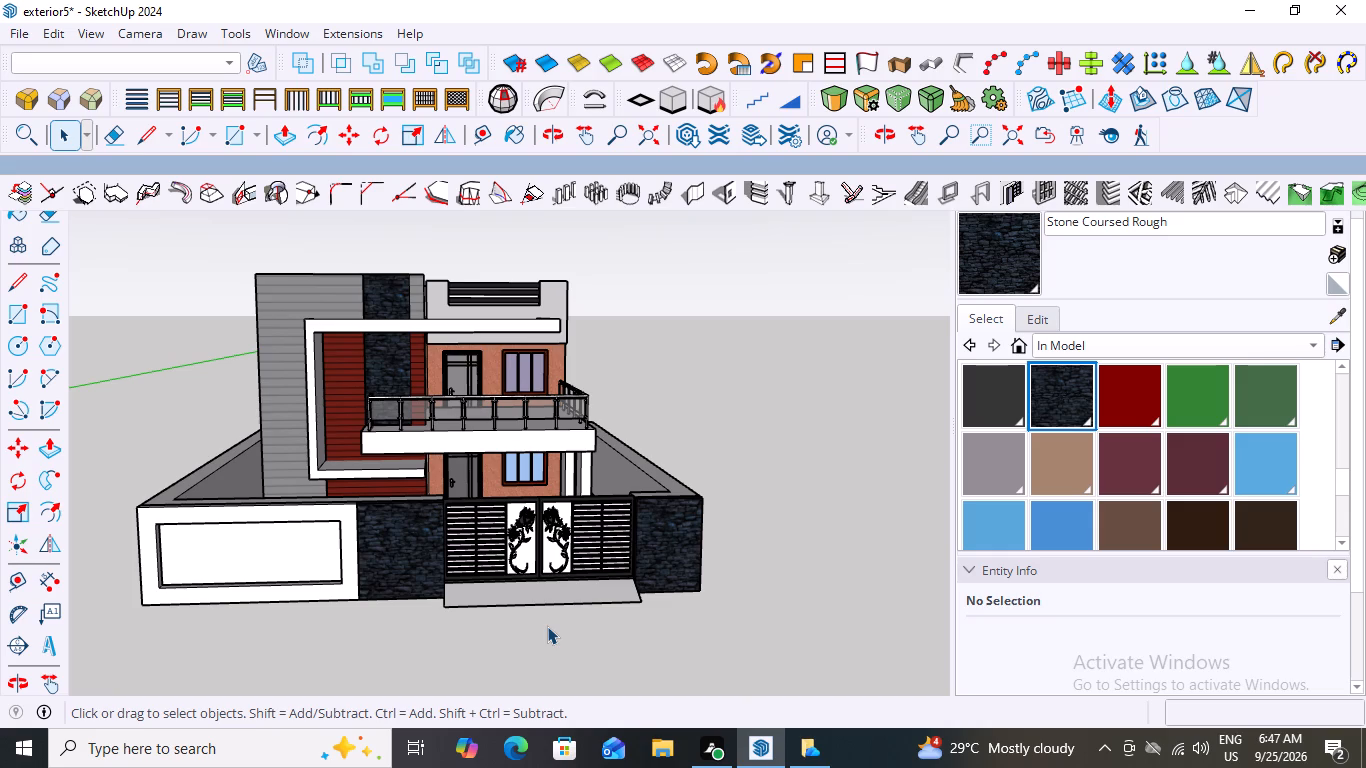
{"action": "scroll", "coordinate": [591, 571], "scroll_direction": "up", "scroll_amount": 3}
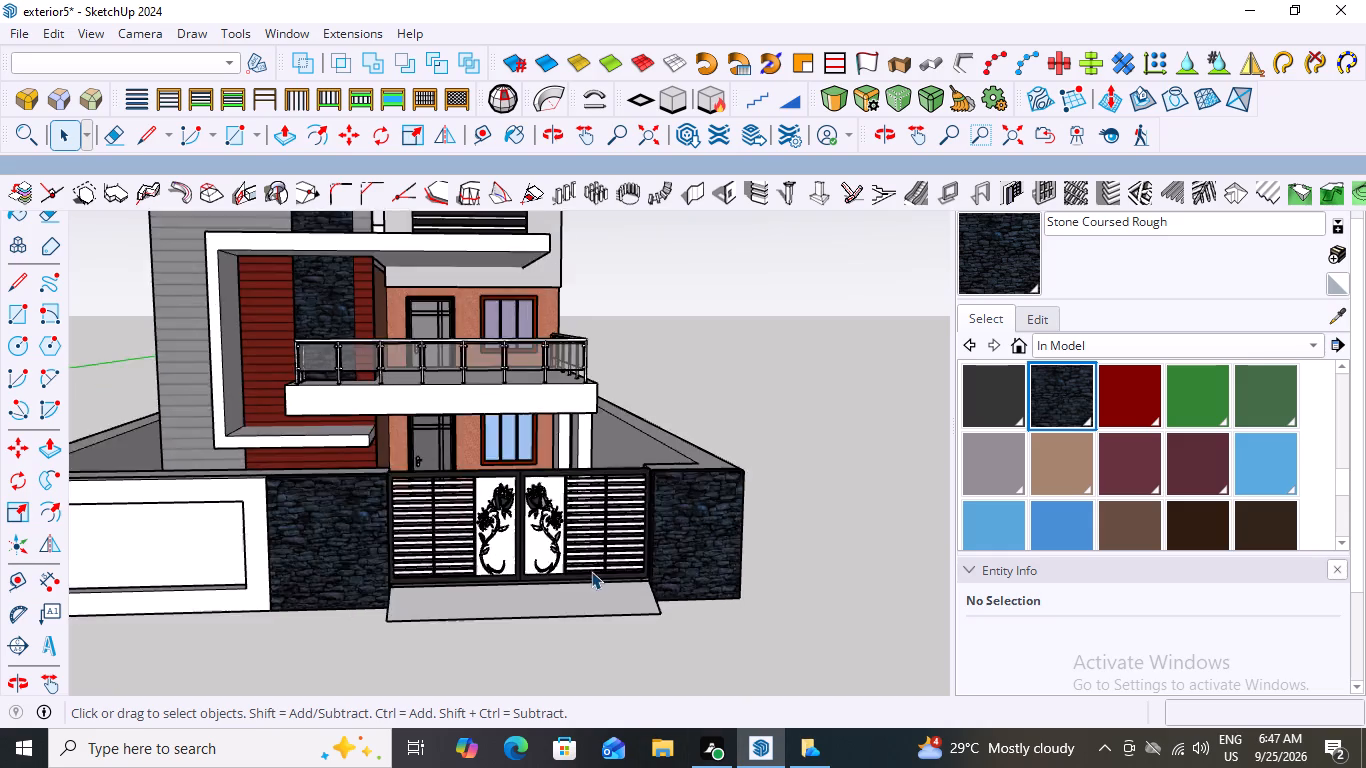
{"action": "scroll", "coordinate": [591, 571], "scroll_direction": "up", "scroll_amount": 4}
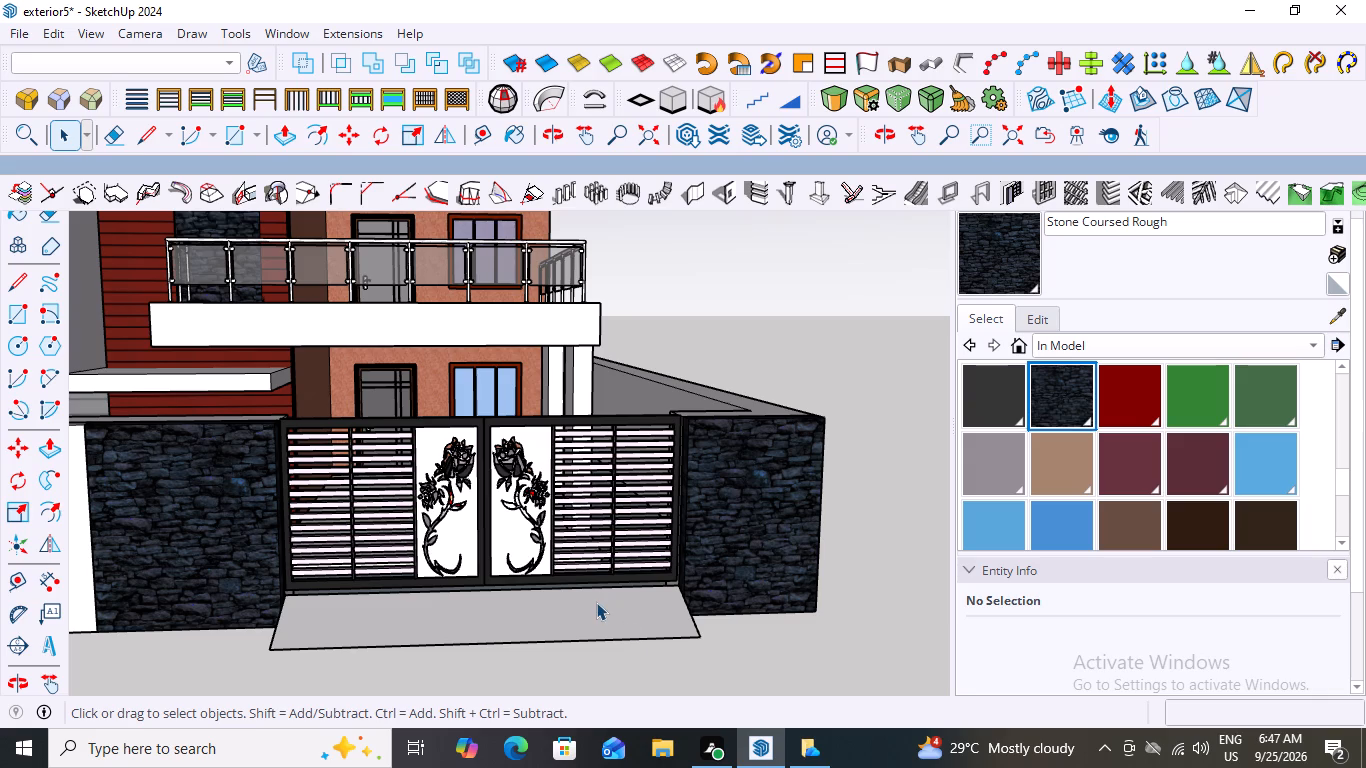
Select the entrance ramp group in front of the gate.
{"action": "left_click", "coordinate": [596, 602]}
{"action": "scroll", "coordinate": [663, 539], "scroll_direction": "down", "scroll_amount": 6}
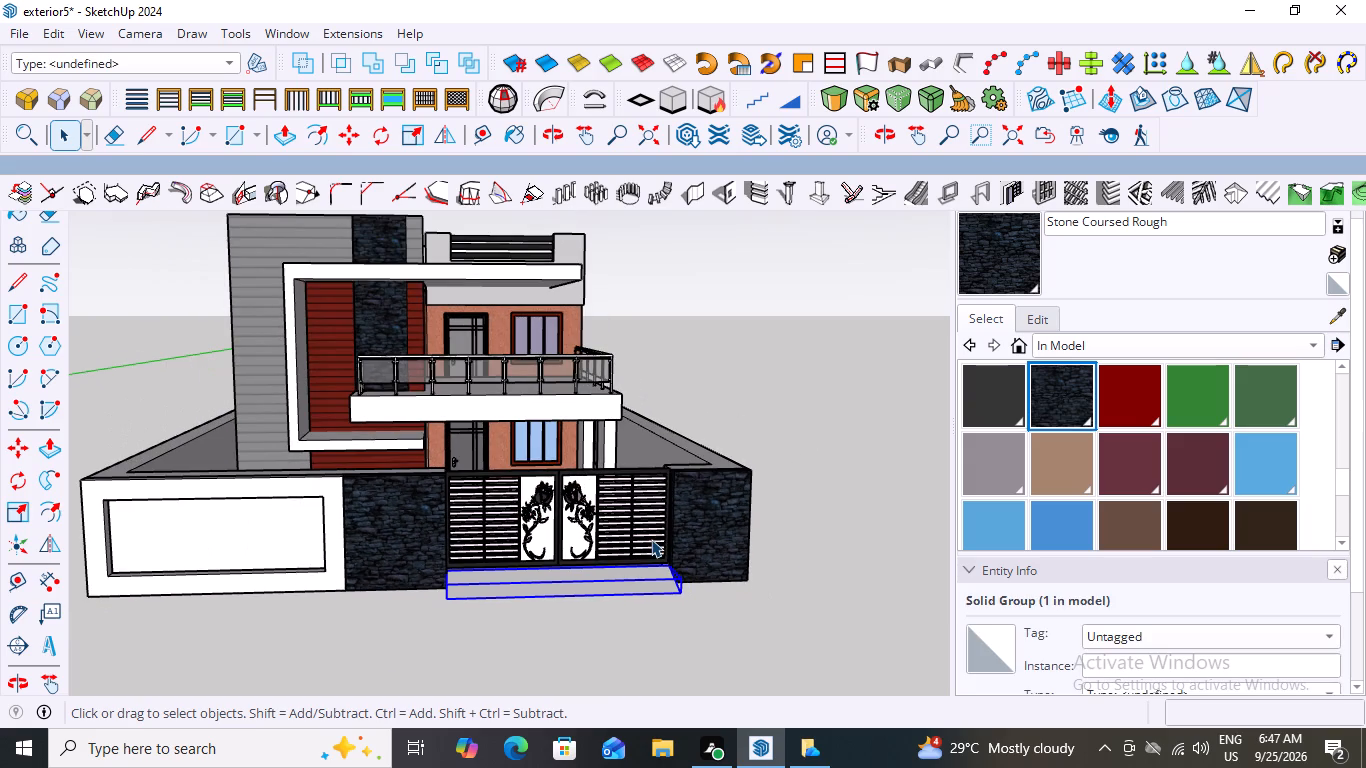
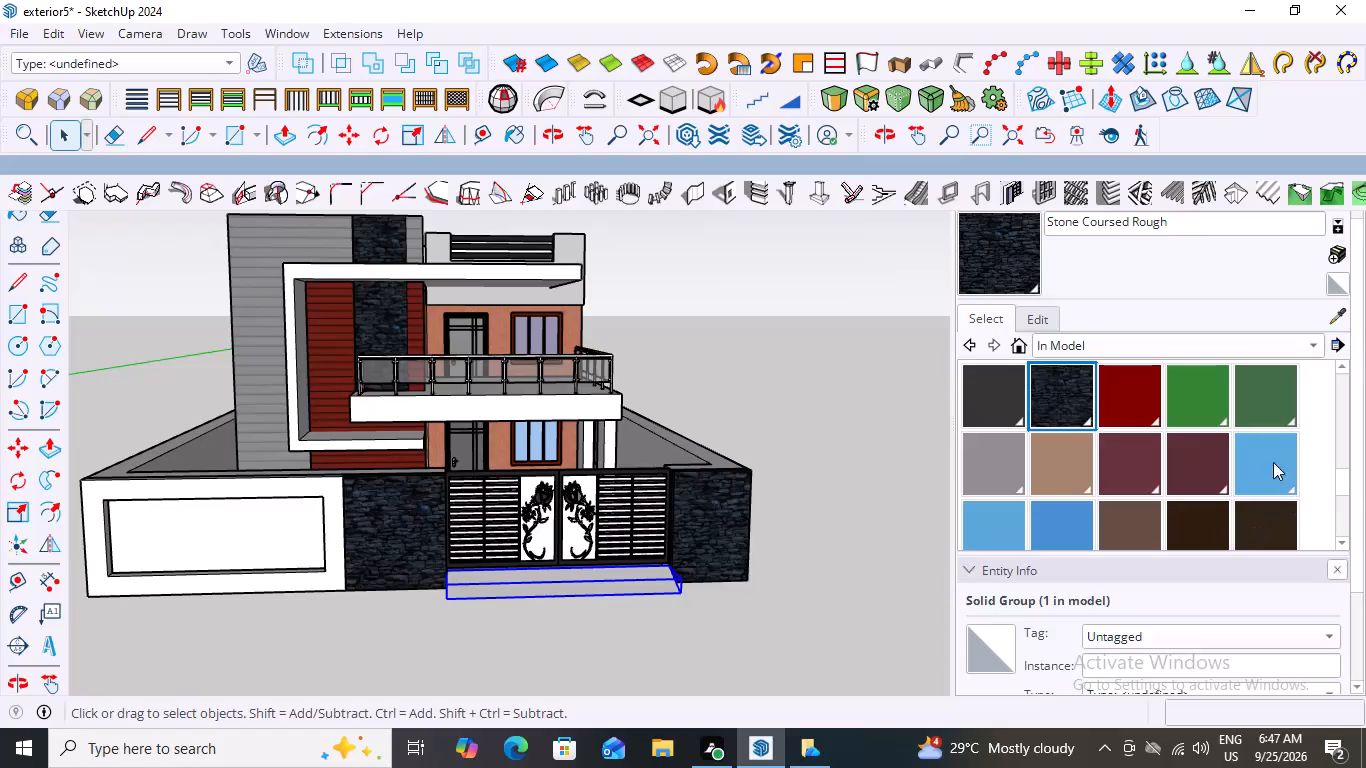
Browse the Tile material collection for a finish for the entrance ramp.
{"action": "left_click", "coordinate": [1313, 342]}
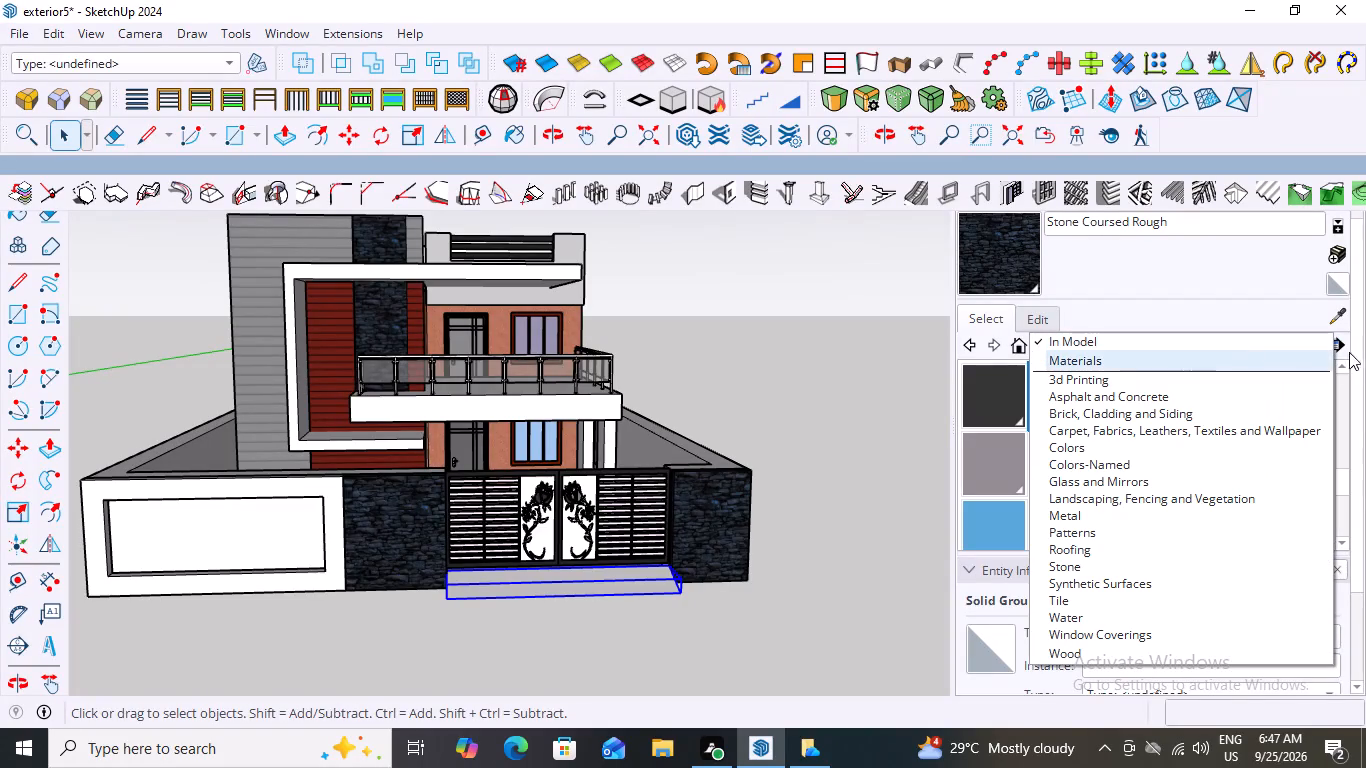
{"action": "left_click", "coordinate": [1056, 602]}
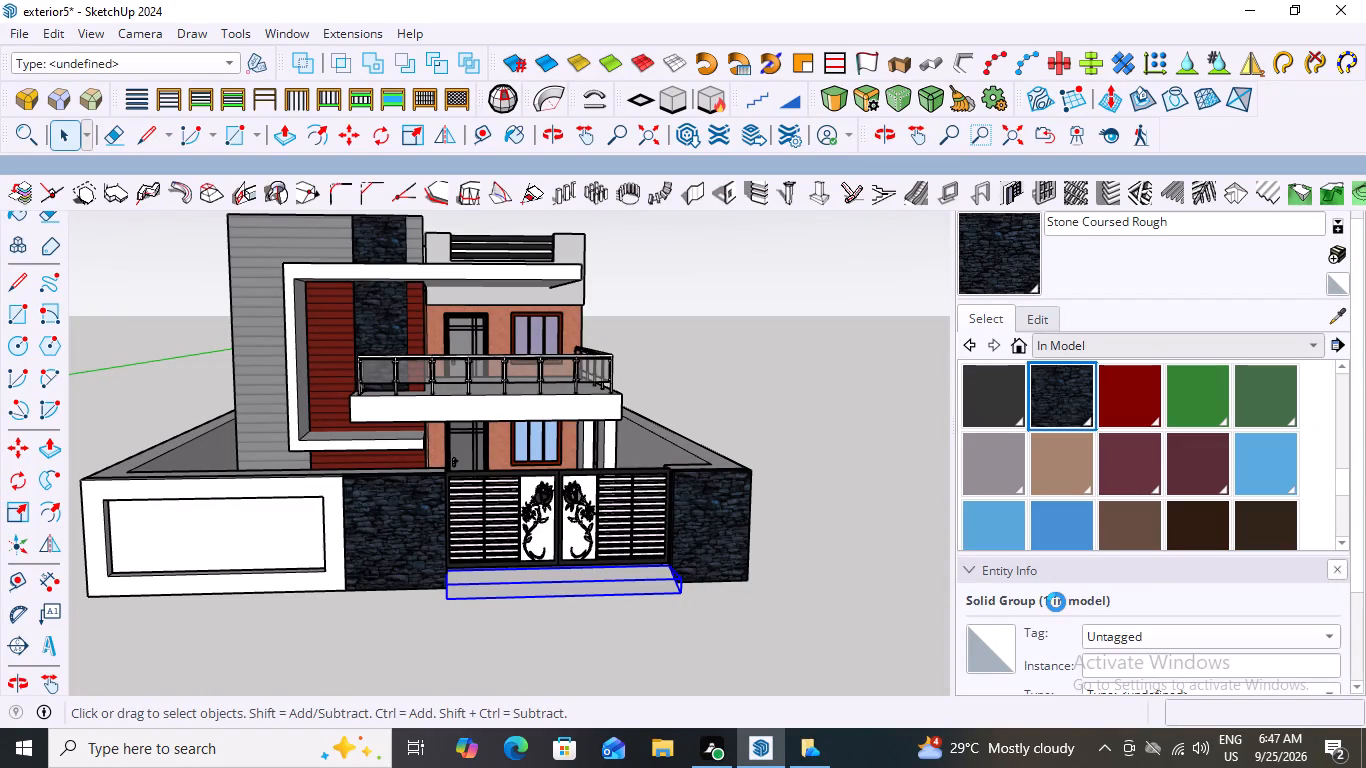
{"action": "scroll", "coordinate": [1124, 531], "scroll_direction": "down", "scroll_amount": 4}
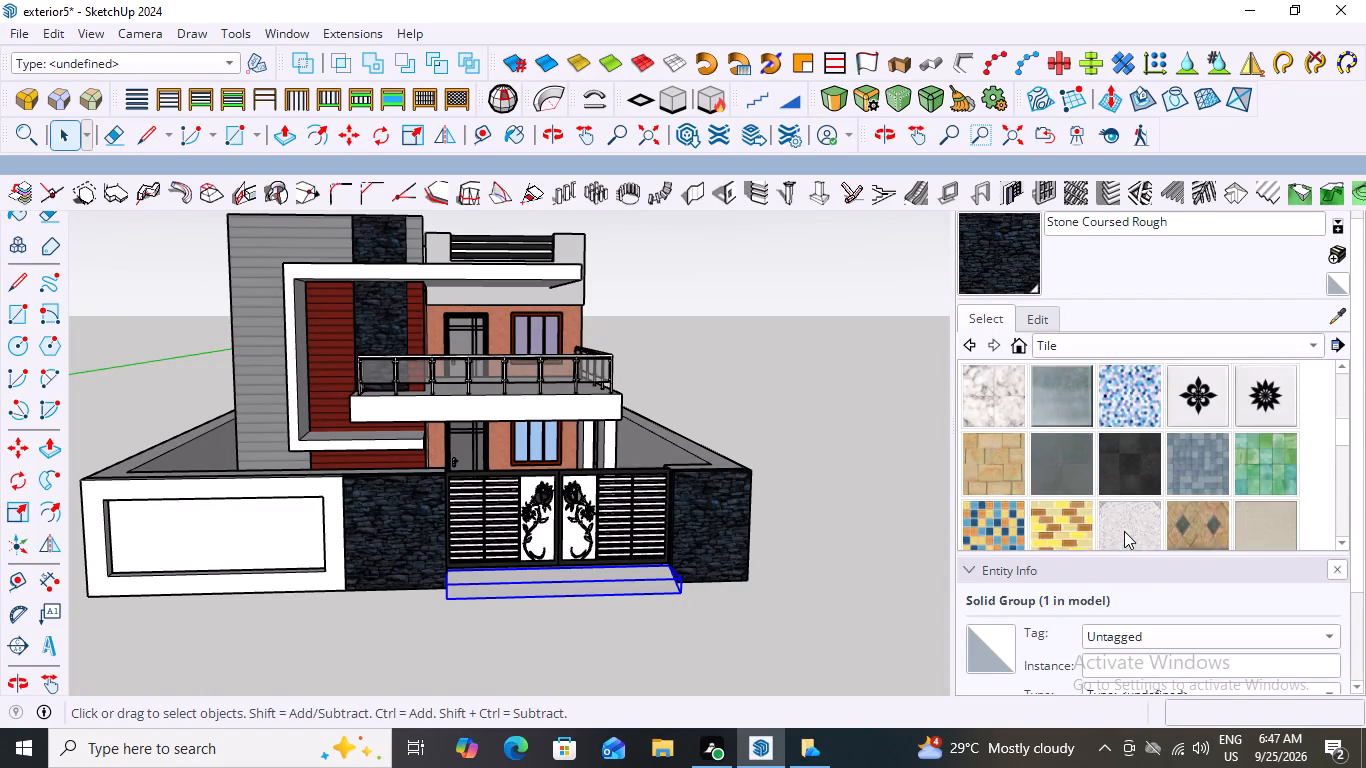
{"action": "scroll", "coordinate": [1124, 531], "scroll_direction": "down", "scroll_amount": 4}
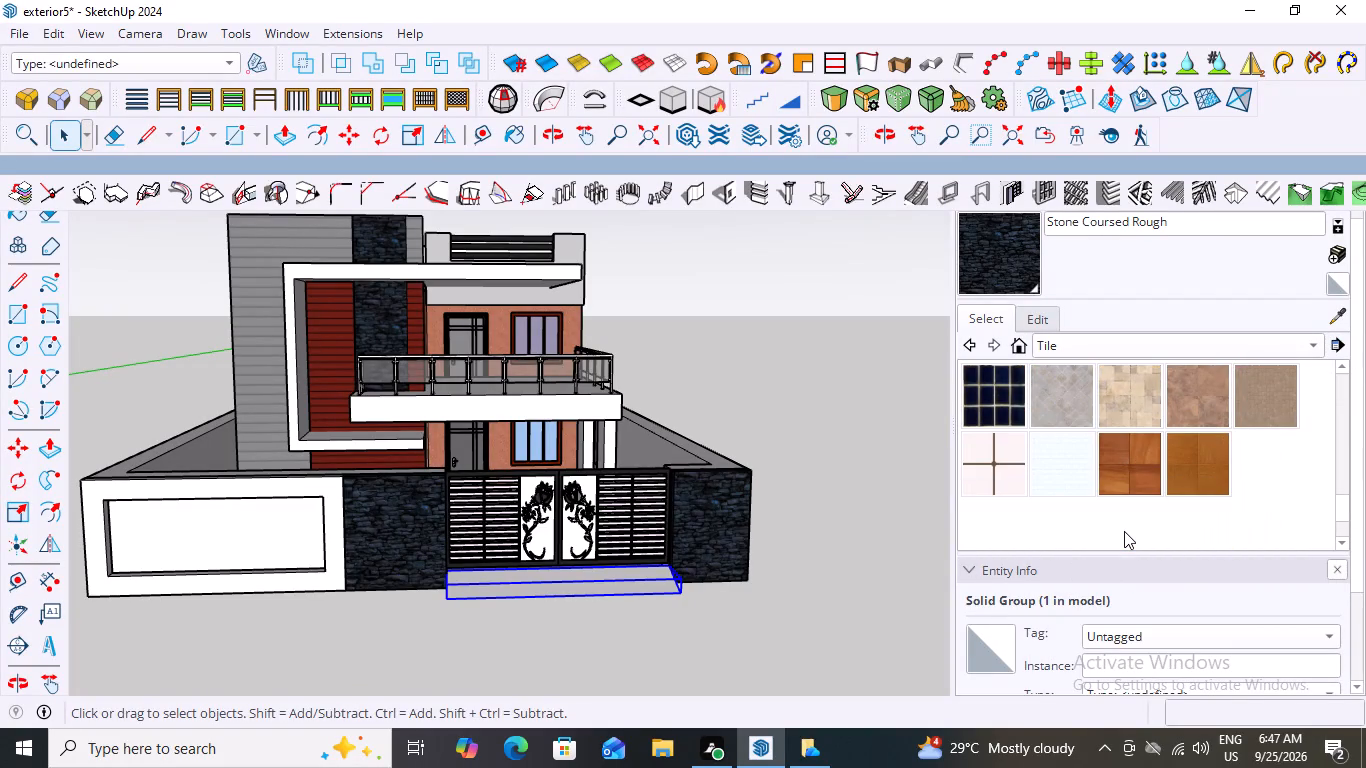
{"action": "scroll", "coordinate": [1107, 439], "scroll_direction": "down", "scroll_amount": 2}
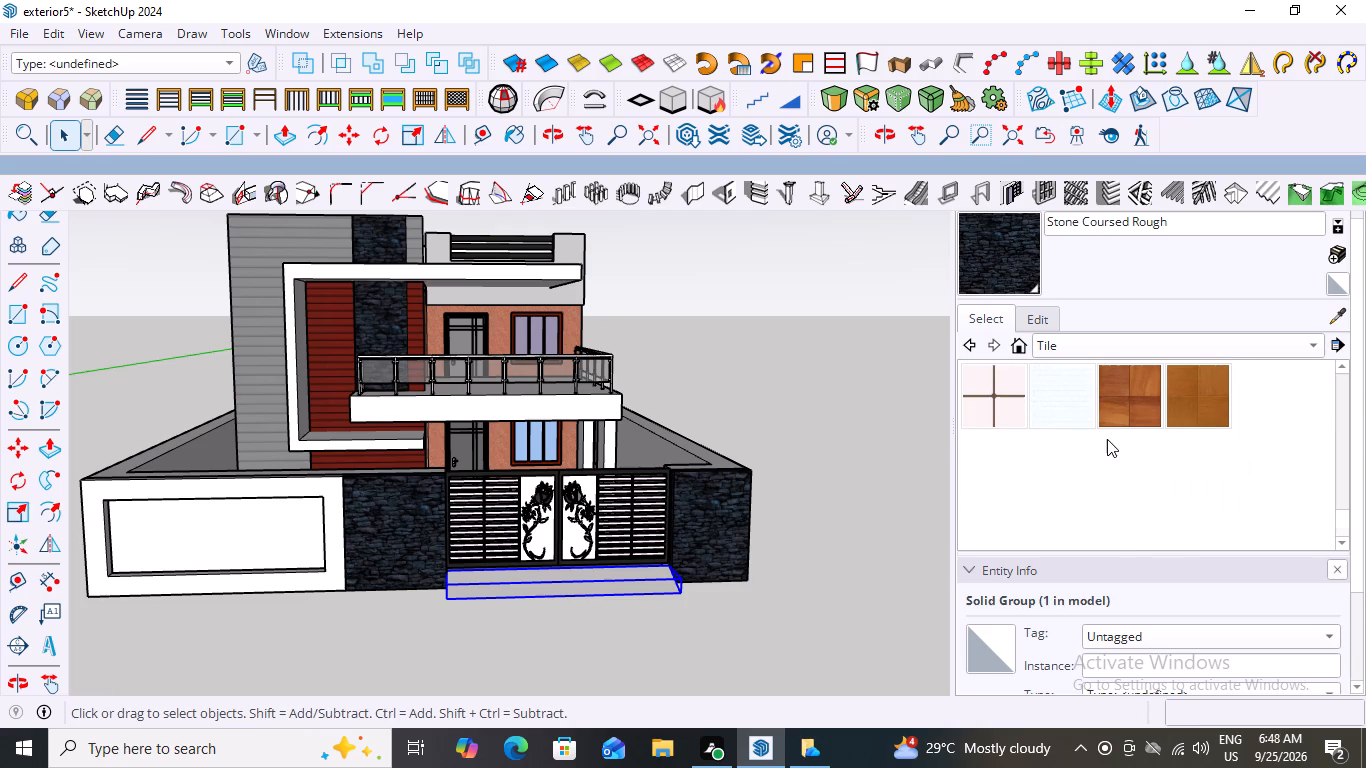
{"action": "scroll", "coordinate": [1107, 439], "scroll_direction": "down", "scroll_amount": 2}
{"action": "left_click", "coordinate": [970, 571]}
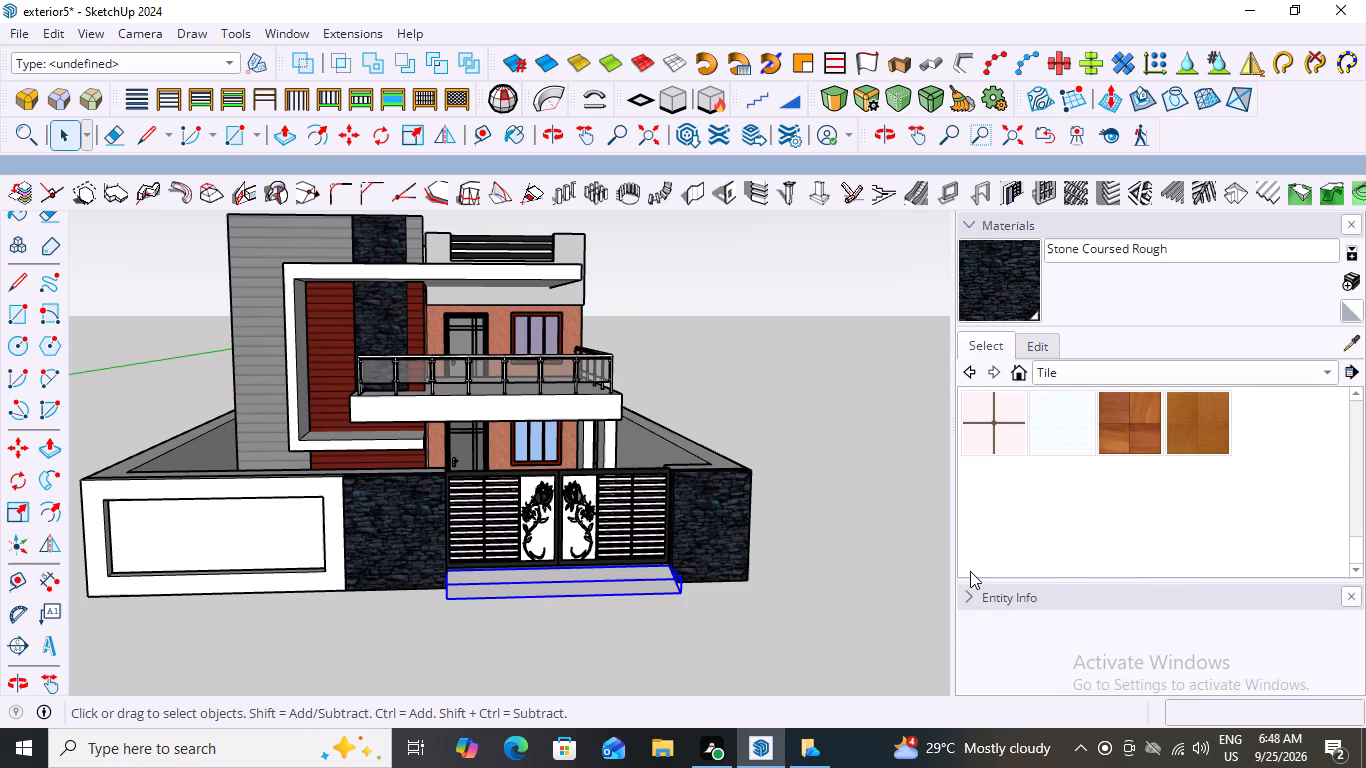
{"action": "scroll", "coordinate": [1141, 387], "scroll_direction": "up", "scroll_amount": 7}
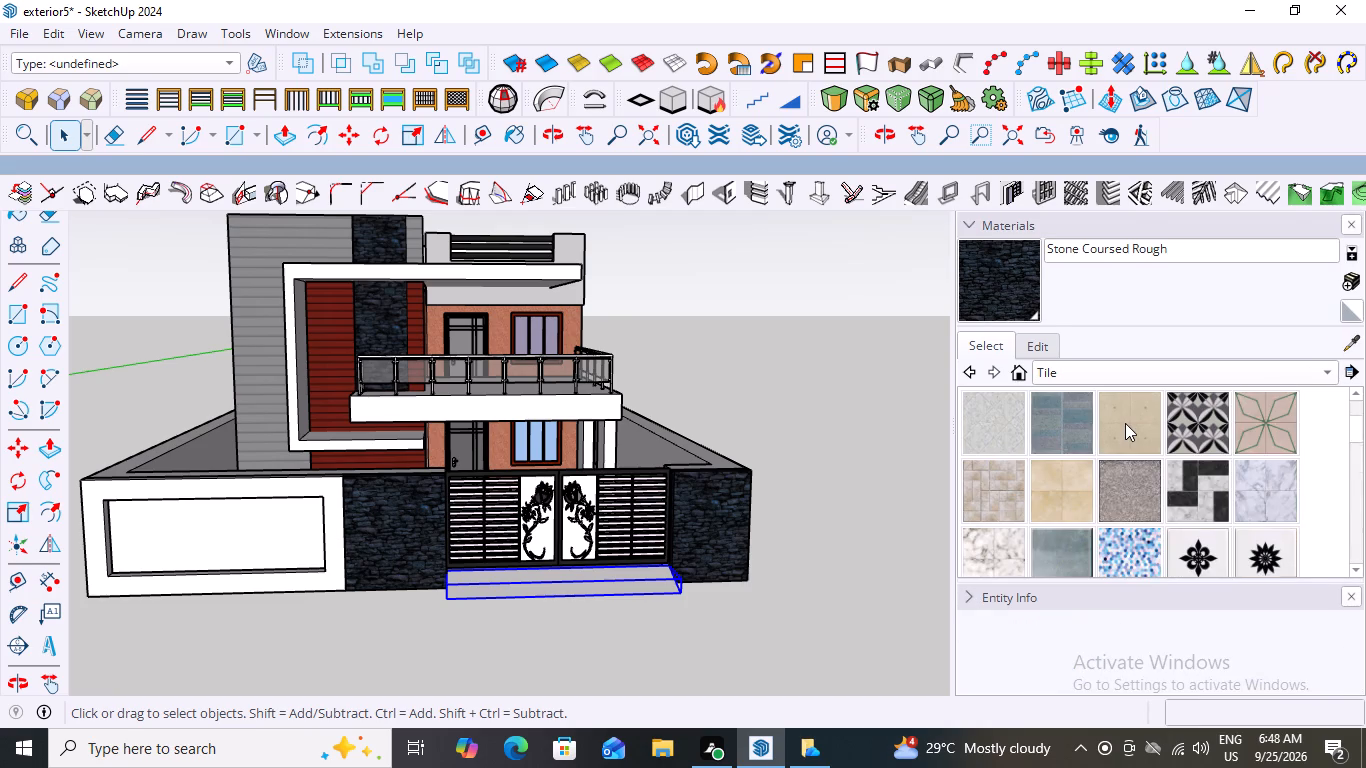
{"action": "scroll", "coordinate": [1125, 423], "scroll_direction": "up", "scroll_amount": 2}
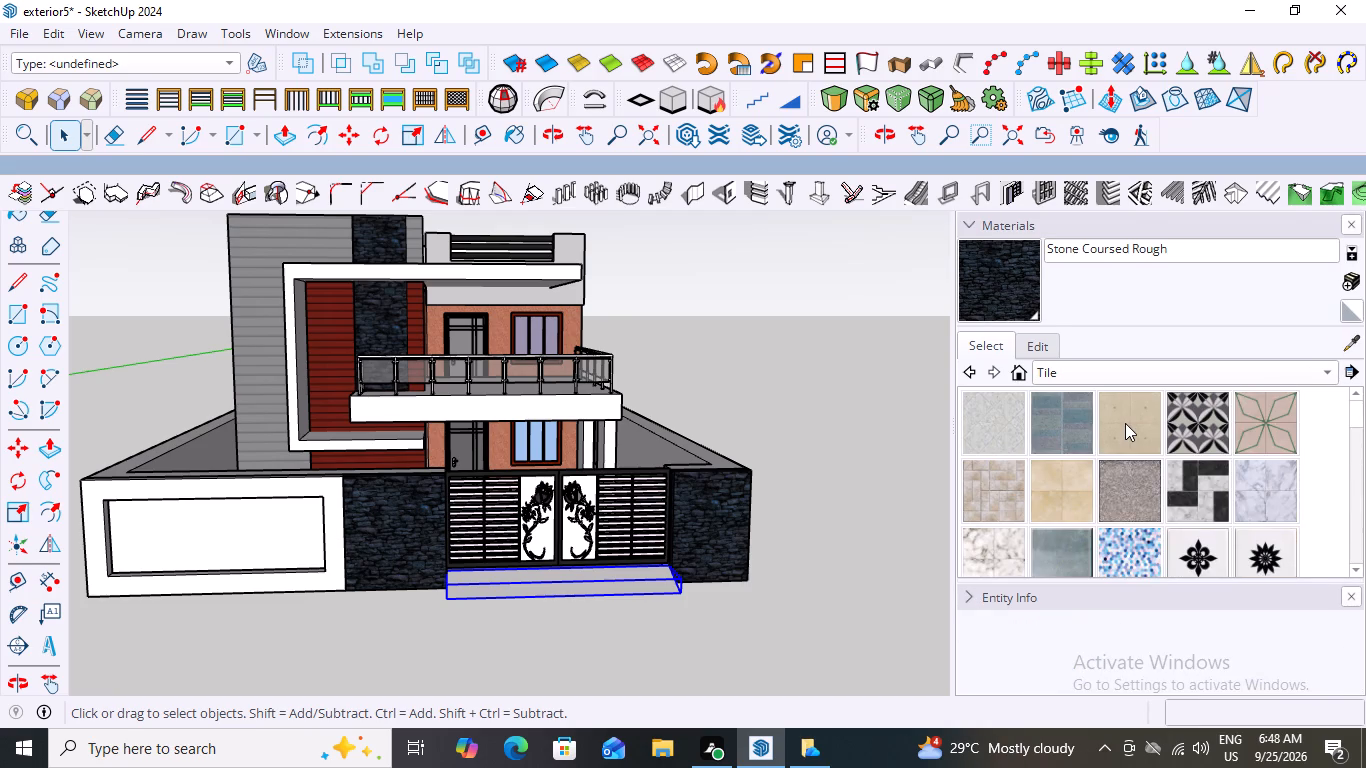
{"action": "scroll", "coordinate": [1125, 423], "scroll_direction": "down", "scroll_amount": 6}
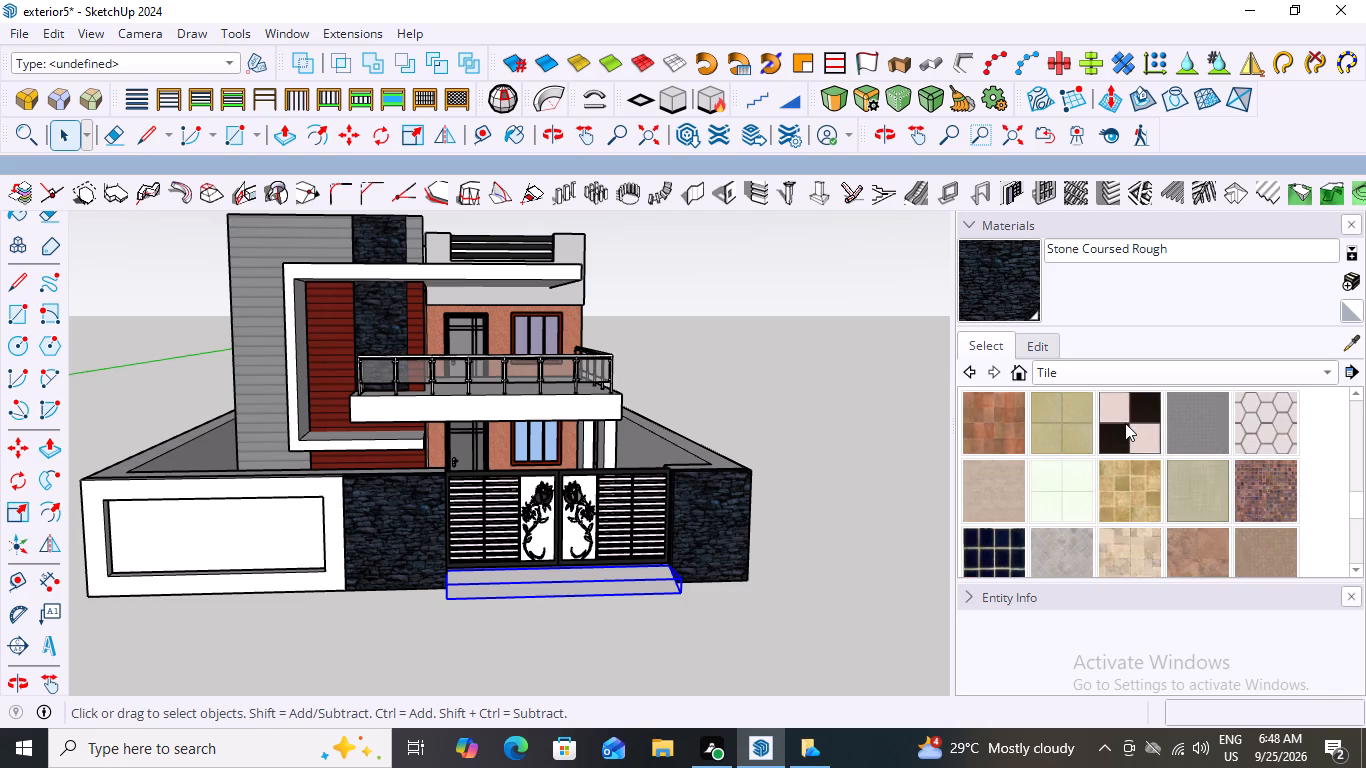
{"action": "scroll", "coordinate": [1110, 433], "scroll_direction": "down", "scroll_amount": 5}
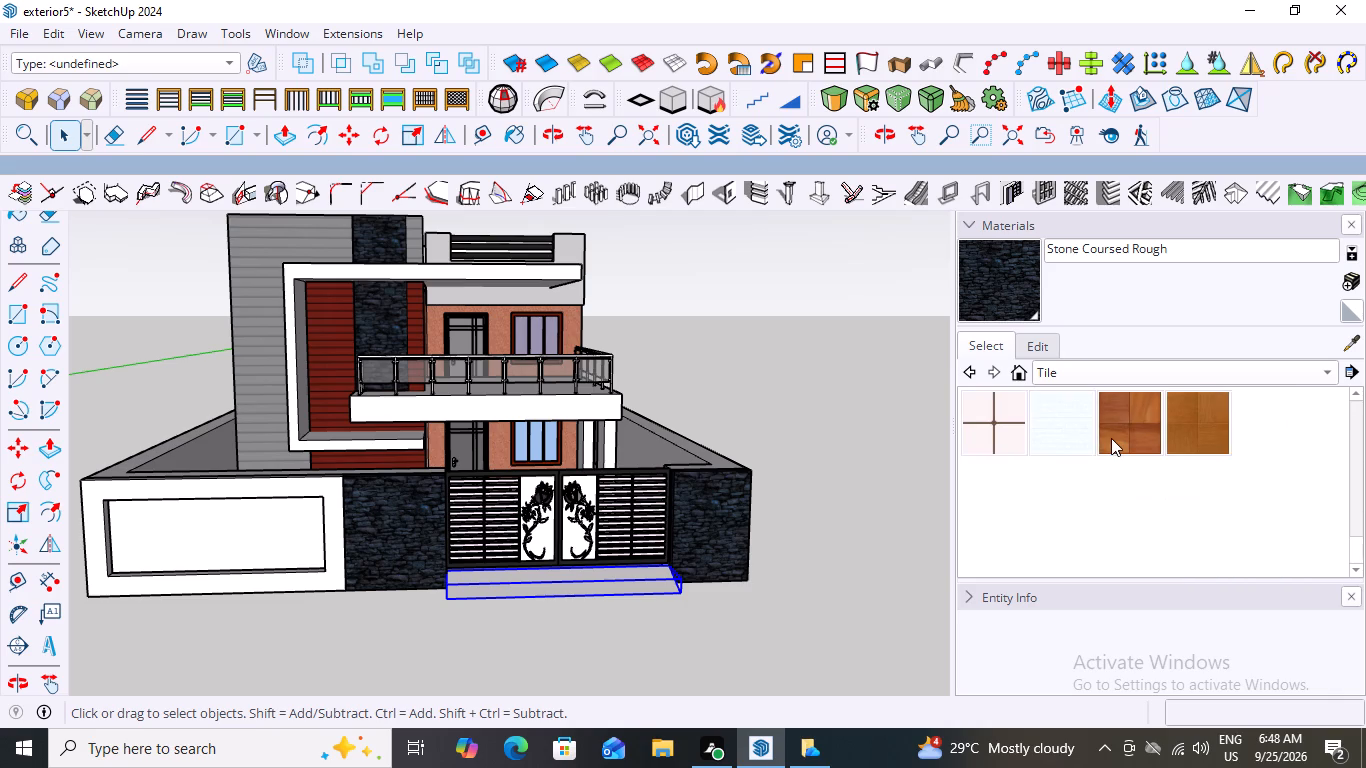
{"action": "scroll", "coordinate": [1111, 438], "scroll_direction": "down", "scroll_amount": 3}
{"action": "scroll", "coordinate": [1111, 438], "scroll_direction": "up", "scroll_amount": 10}
{"action": "scroll", "coordinate": [1111, 438], "scroll_direction": "down", "scroll_amount": 3}
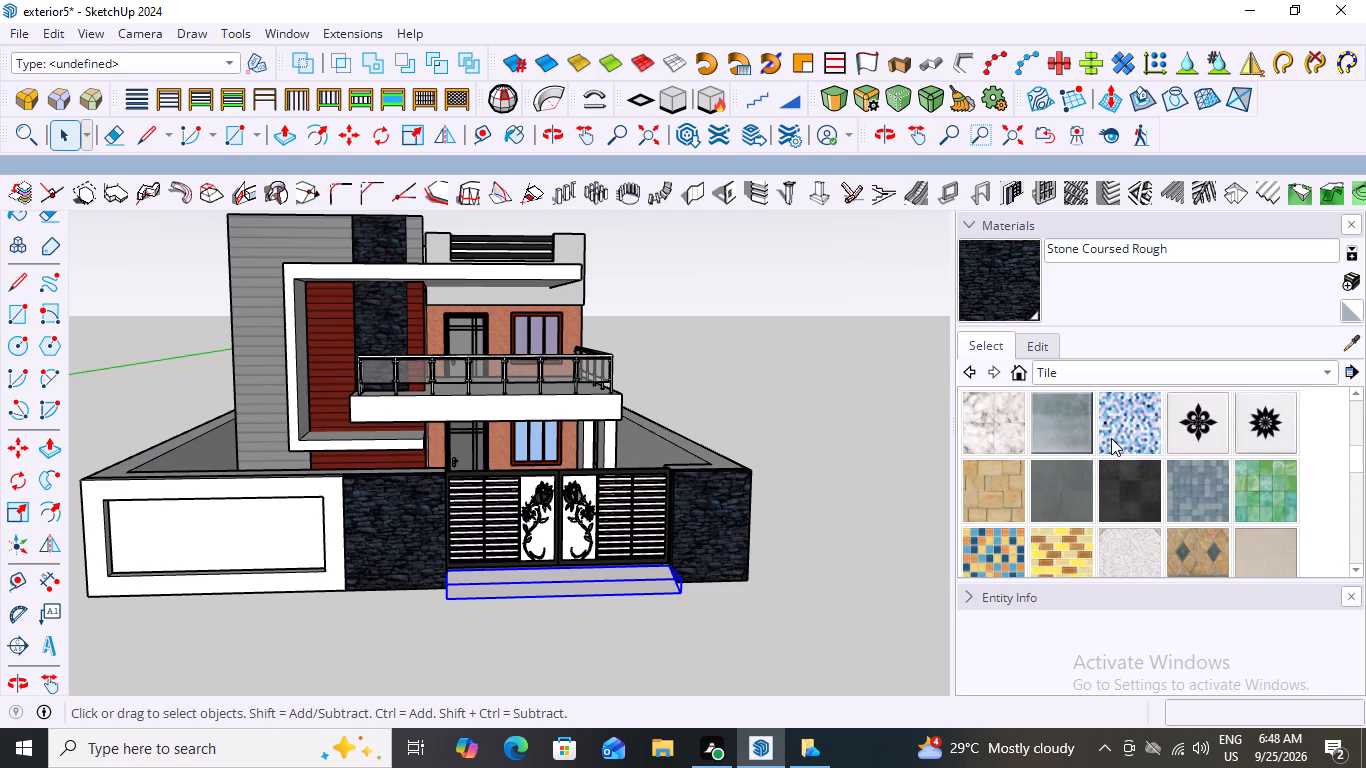
{"action": "scroll", "coordinate": [1111, 438], "scroll_direction": "up", "scroll_amount": 8}
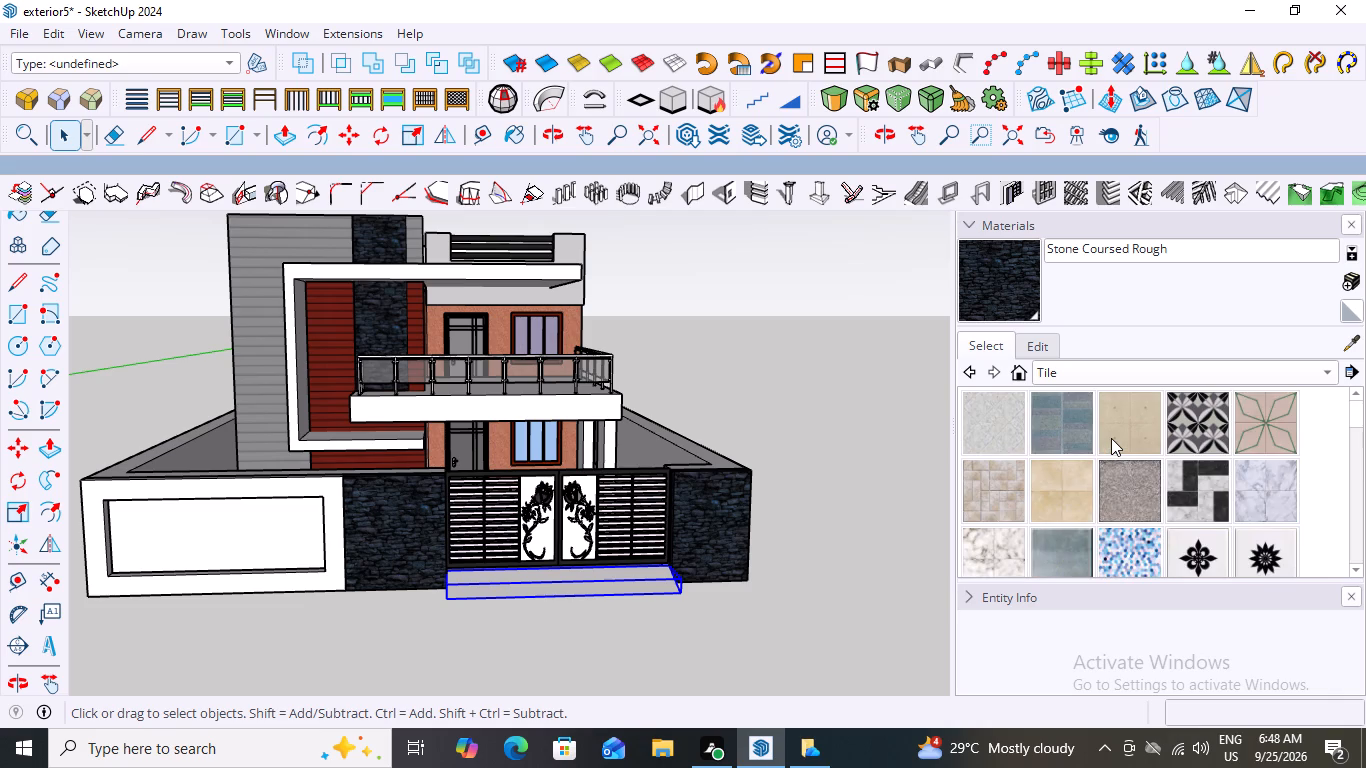
{"action": "scroll", "coordinate": [1111, 438], "scroll_direction": "up", "scroll_amount": 1}
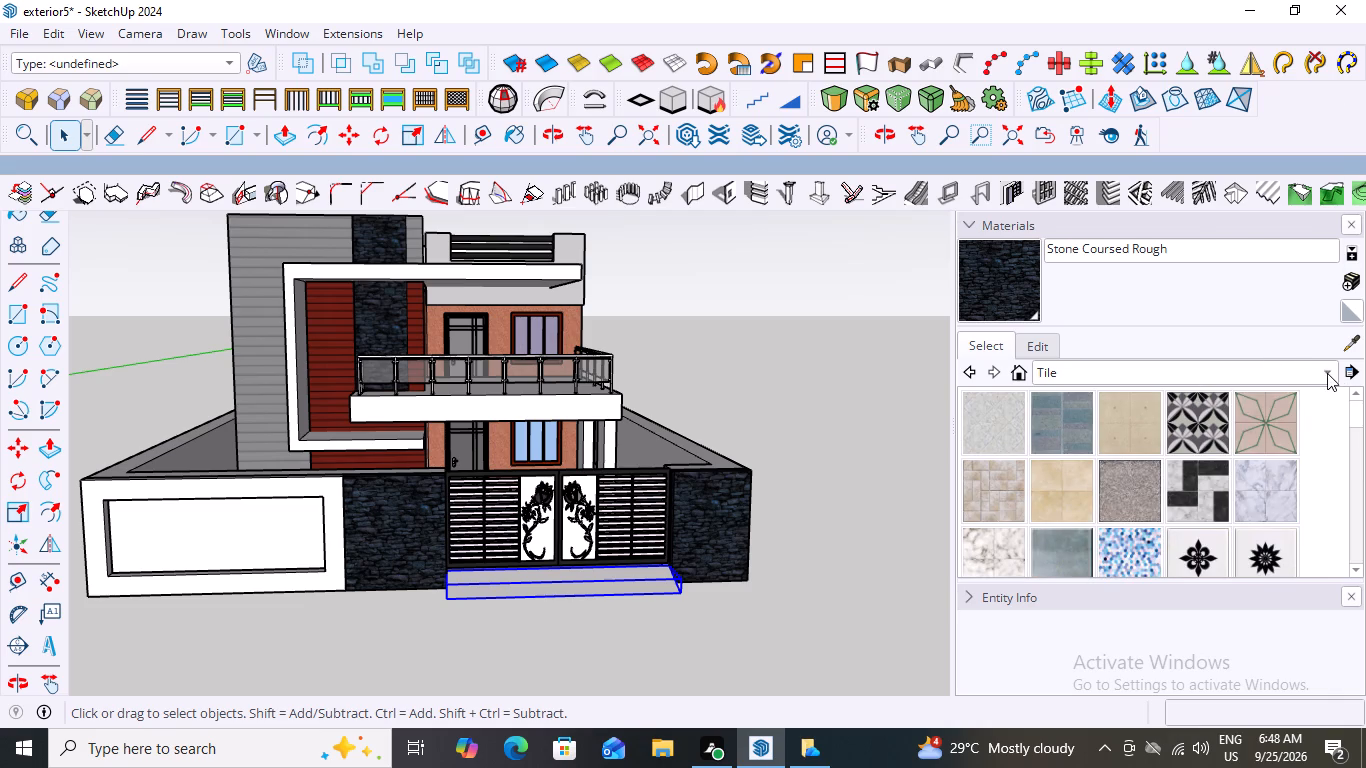
Paint the entrance ramp with Rough Square Concrete Block from the Brick, Cladding and Siding materials and deselect it.
{"action": "left_click", "coordinate": [1327, 373]}
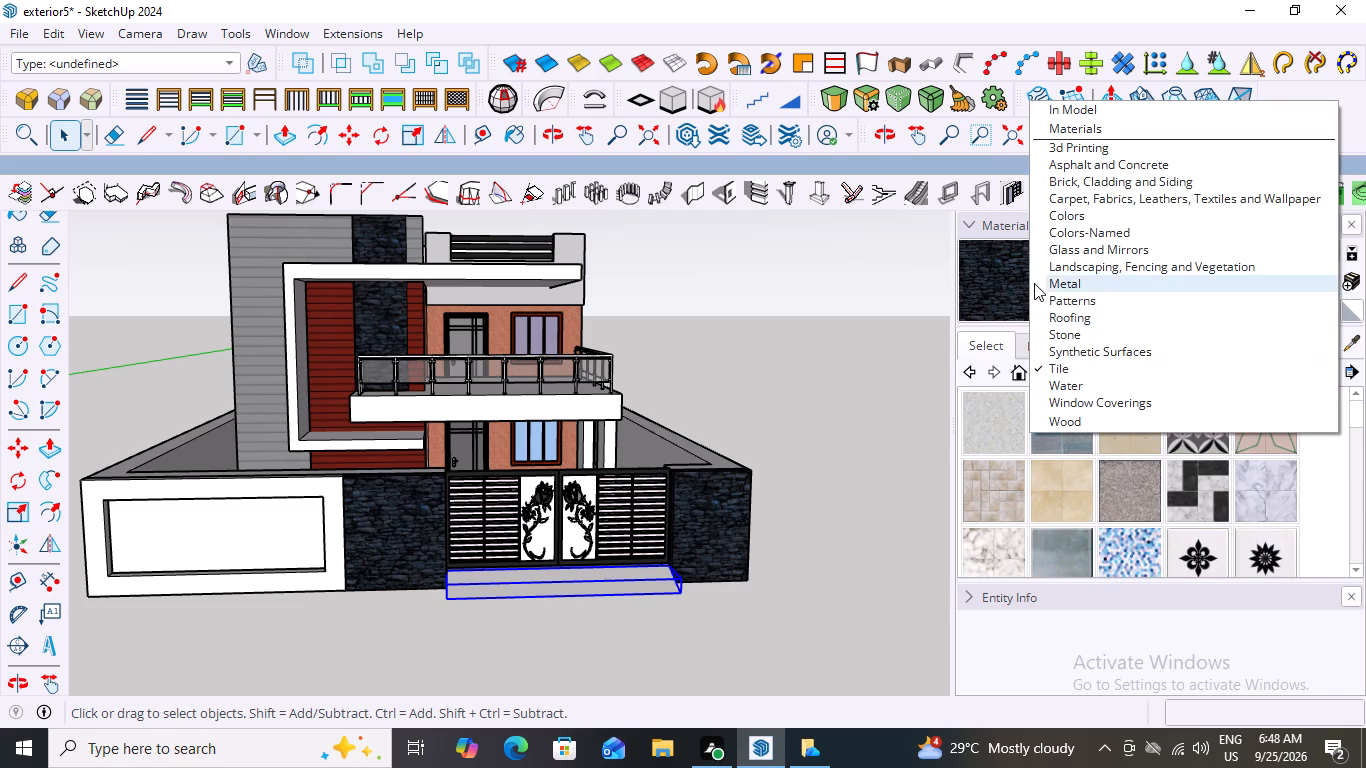
{"action": "left_click", "coordinate": [1081, 184]}
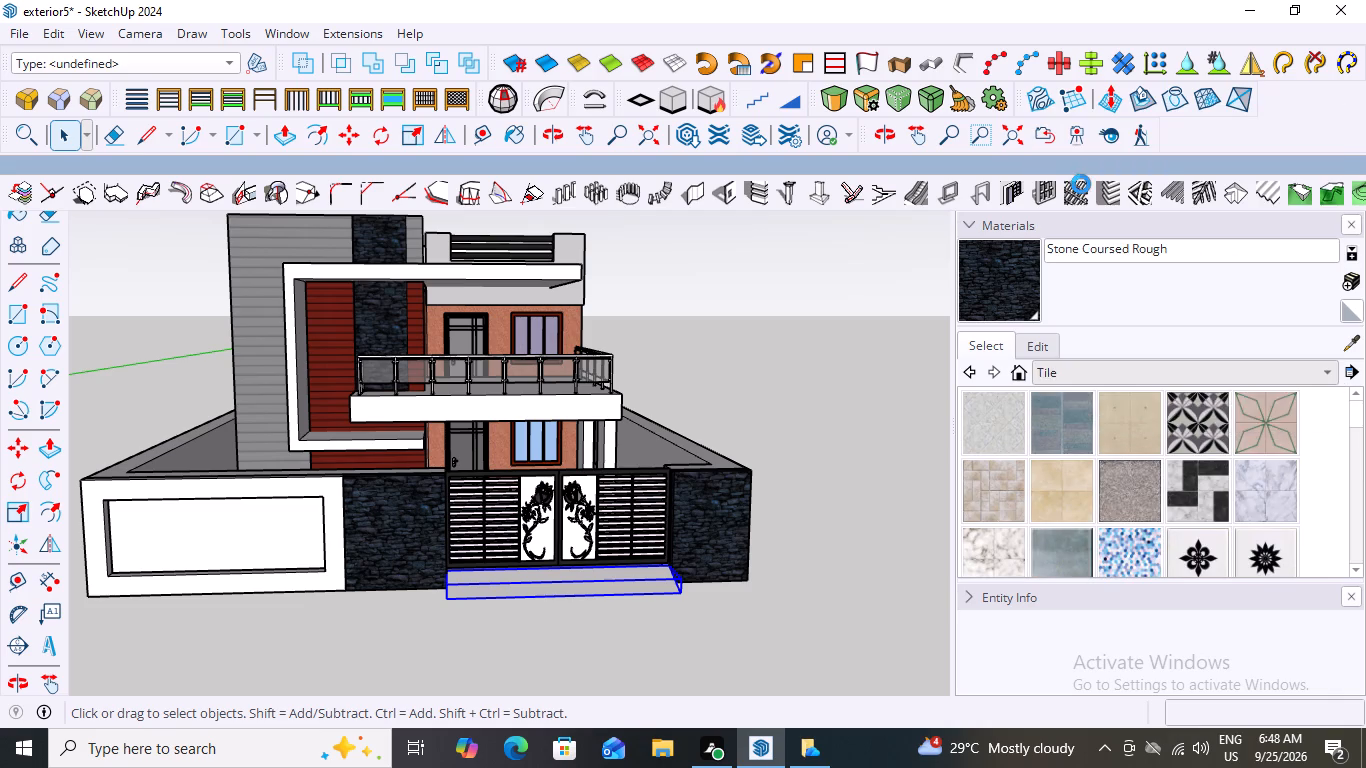
{"action": "scroll", "coordinate": [1207, 497], "scroll_direction": "down", "scroll_amount": 3}
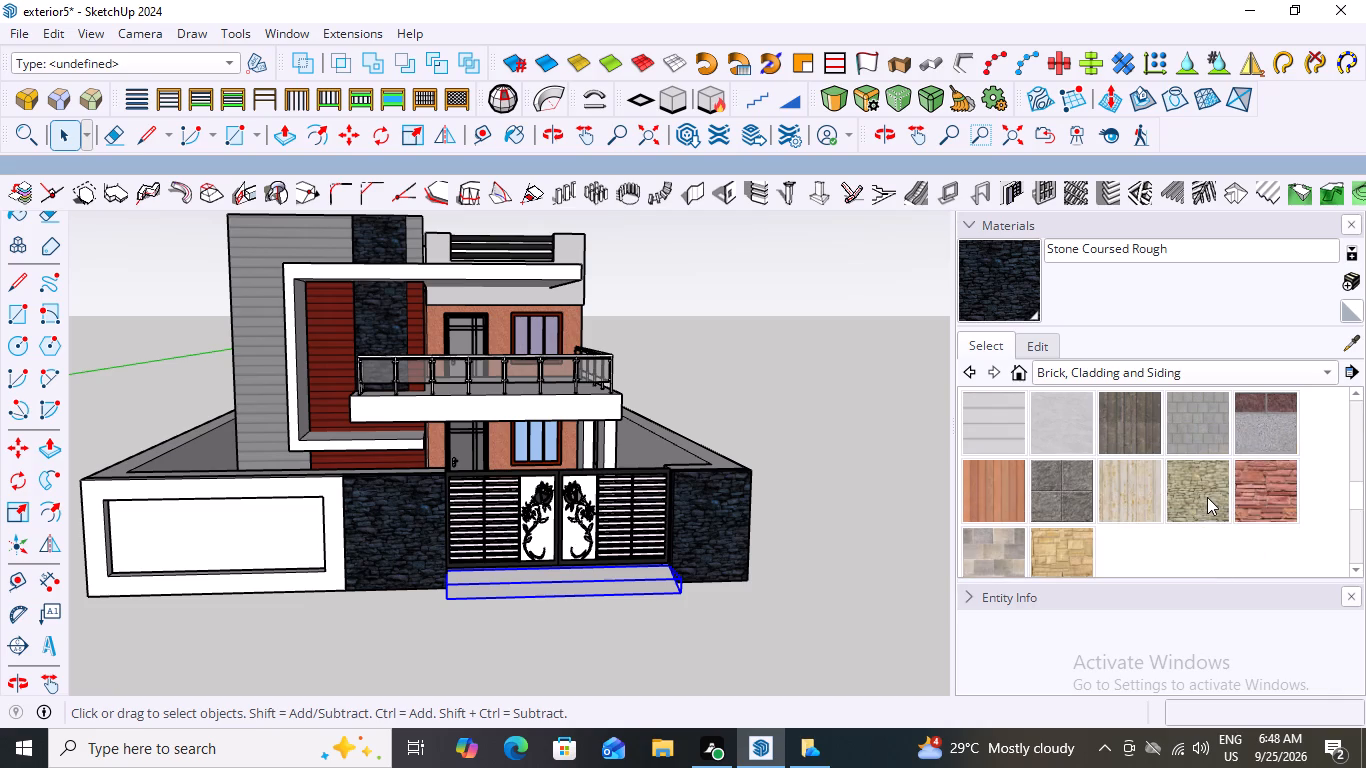
{"action": "scroll", "coordinate": [1207, 497], "scroll_direction": "down", "scroll_amount": 1}
{"action": "left_click", "coordinate": [1070, 415]}
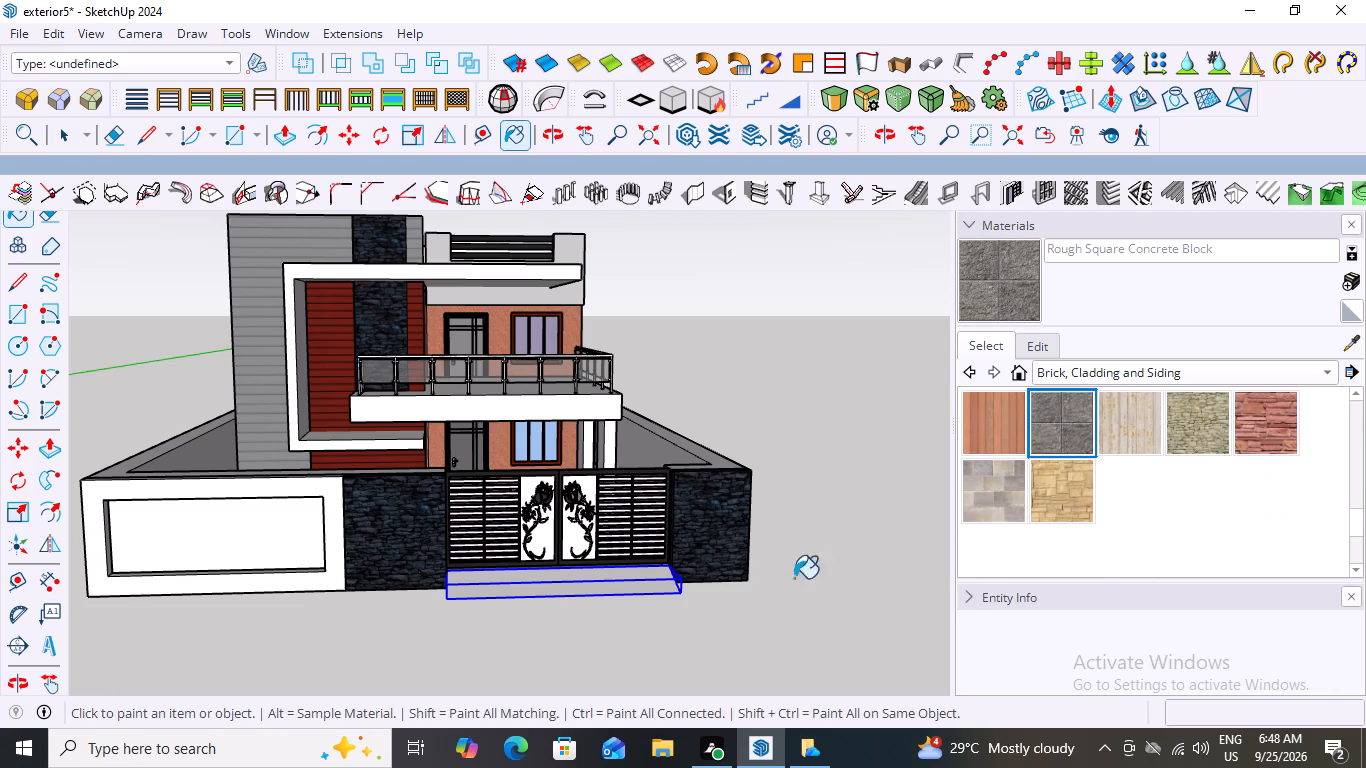
{"action": "scroll", "coordinate": [654, 613], "scroll_direction": "up", "scroll_amount": 5}
{"action": "left_click", "coordinate": [607, 551]}
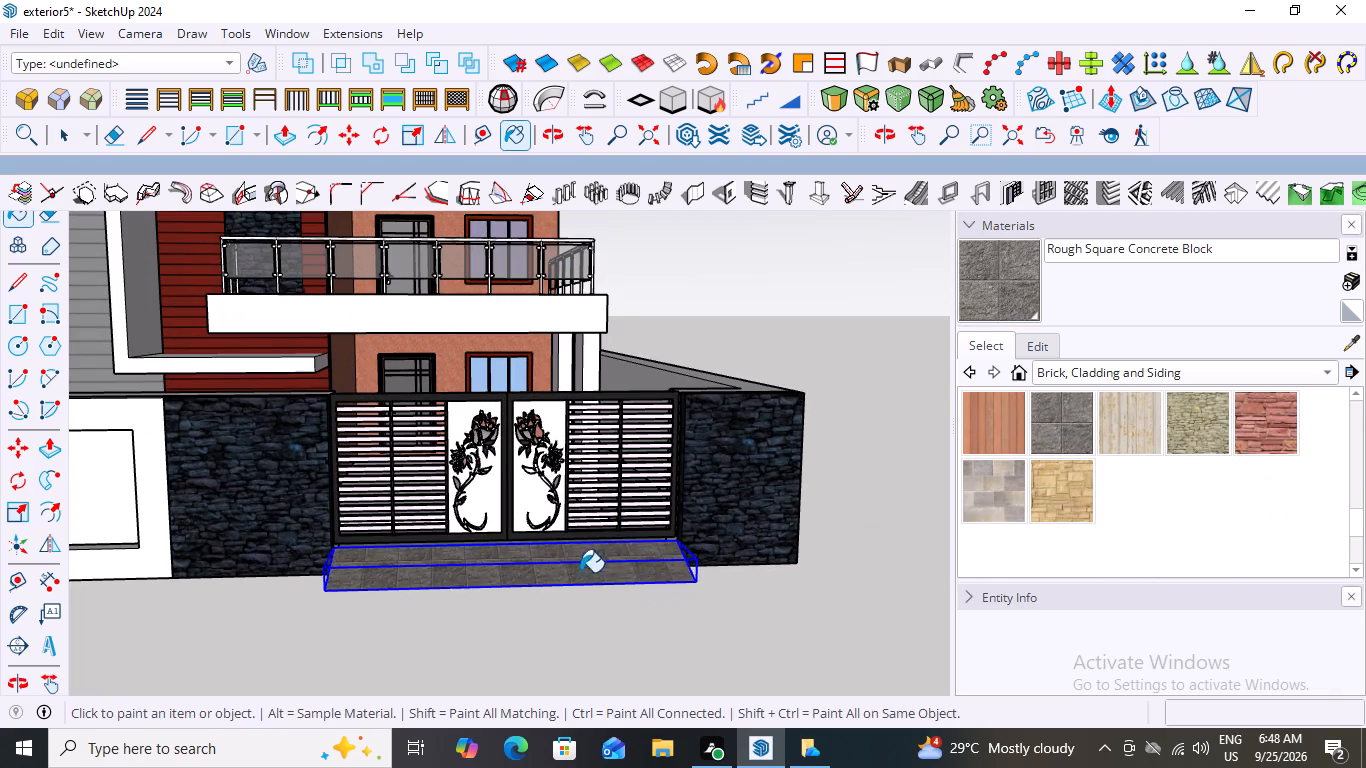
{"action": "scroll", "coordinate": [558, 579], "scroll_direction": "up", "scroll_amount": 6}
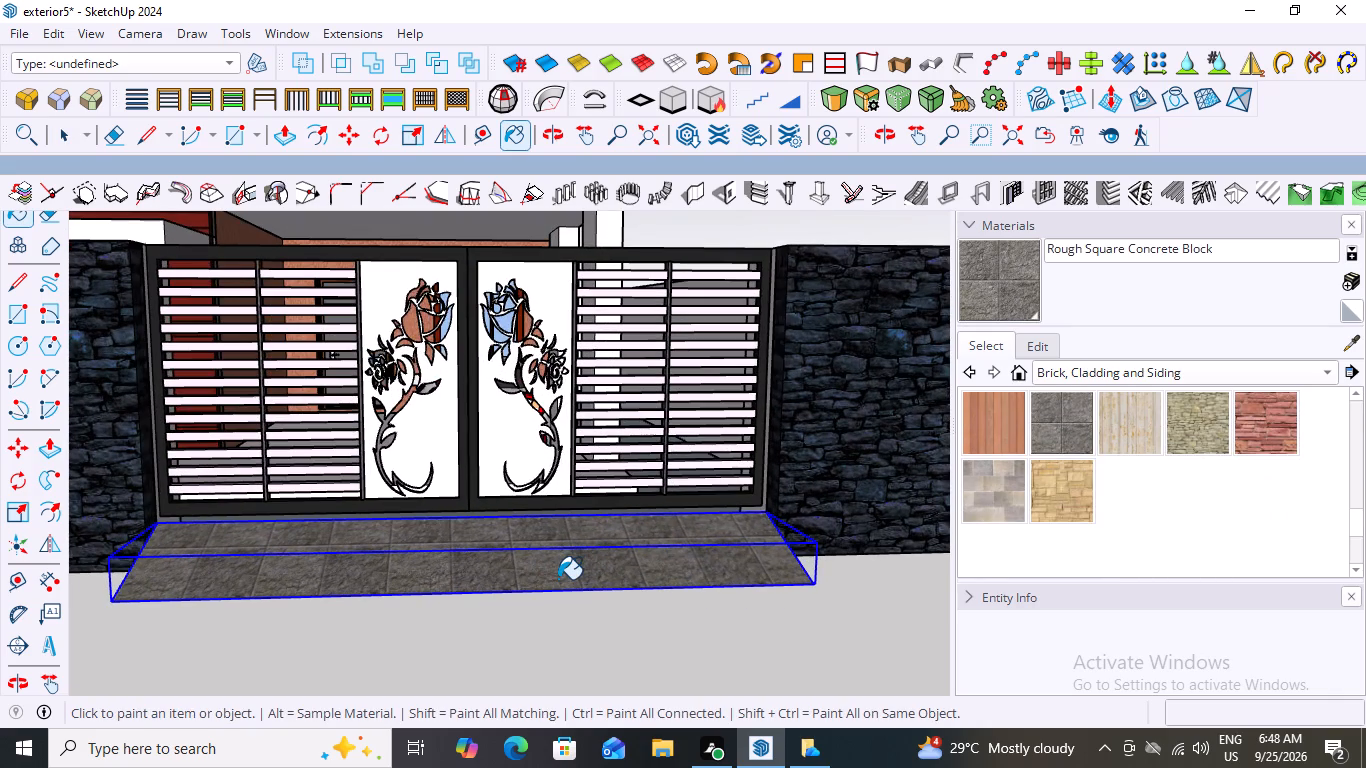
{"action": "scroll", "coordinate": [558, 579], "scroll_direction": "down", "scroll_amount": 6}
{"action": "key", "text": "space"}
{"action": "left_click", "coordinate": [533, 620]}
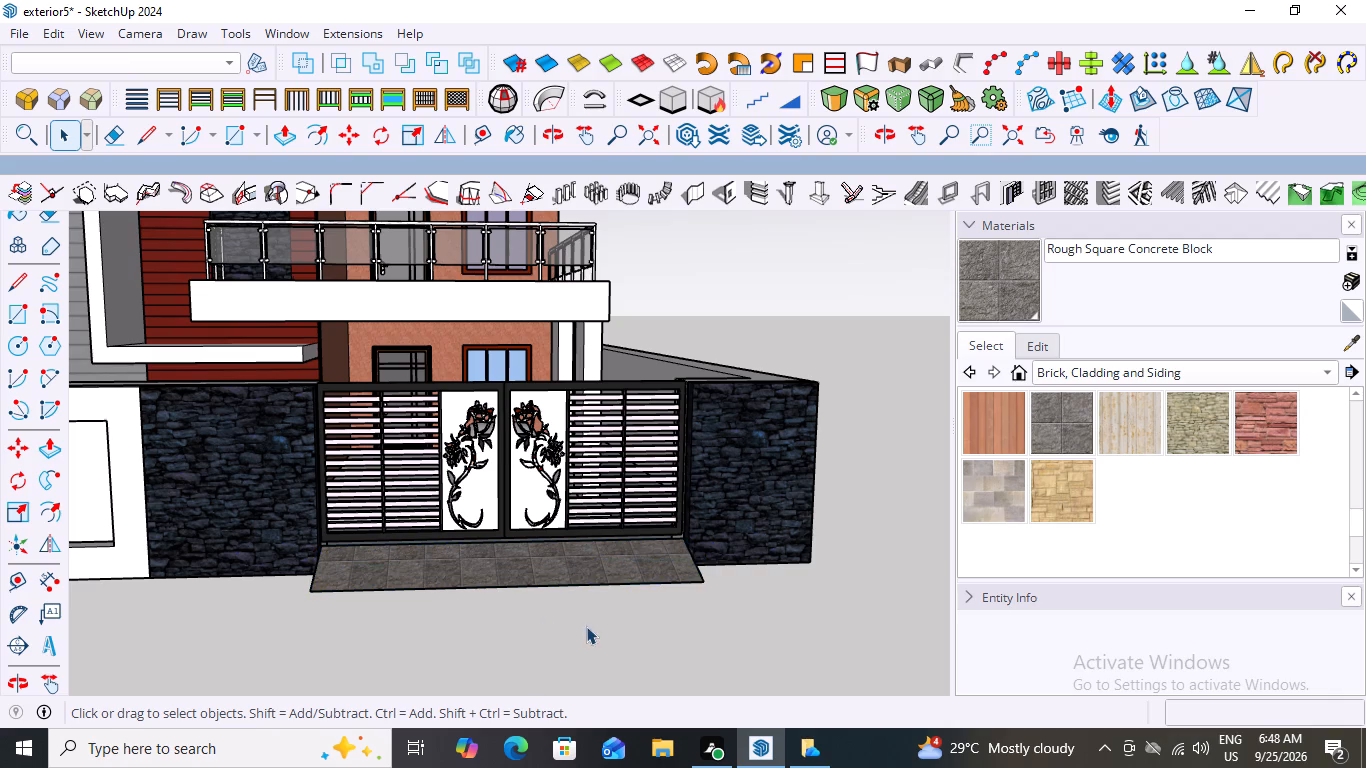
Examine the ramp's new finish against the gate, the stone panels and the whole front elevation.
{"action": "middle_click_drag", "start_coordinate": [592, 623], "coordinate": [481, 627]}
{"action": "scroll", "coordinate": [580, 600], "scroll_direction": "down", "scroll_amount": 2}
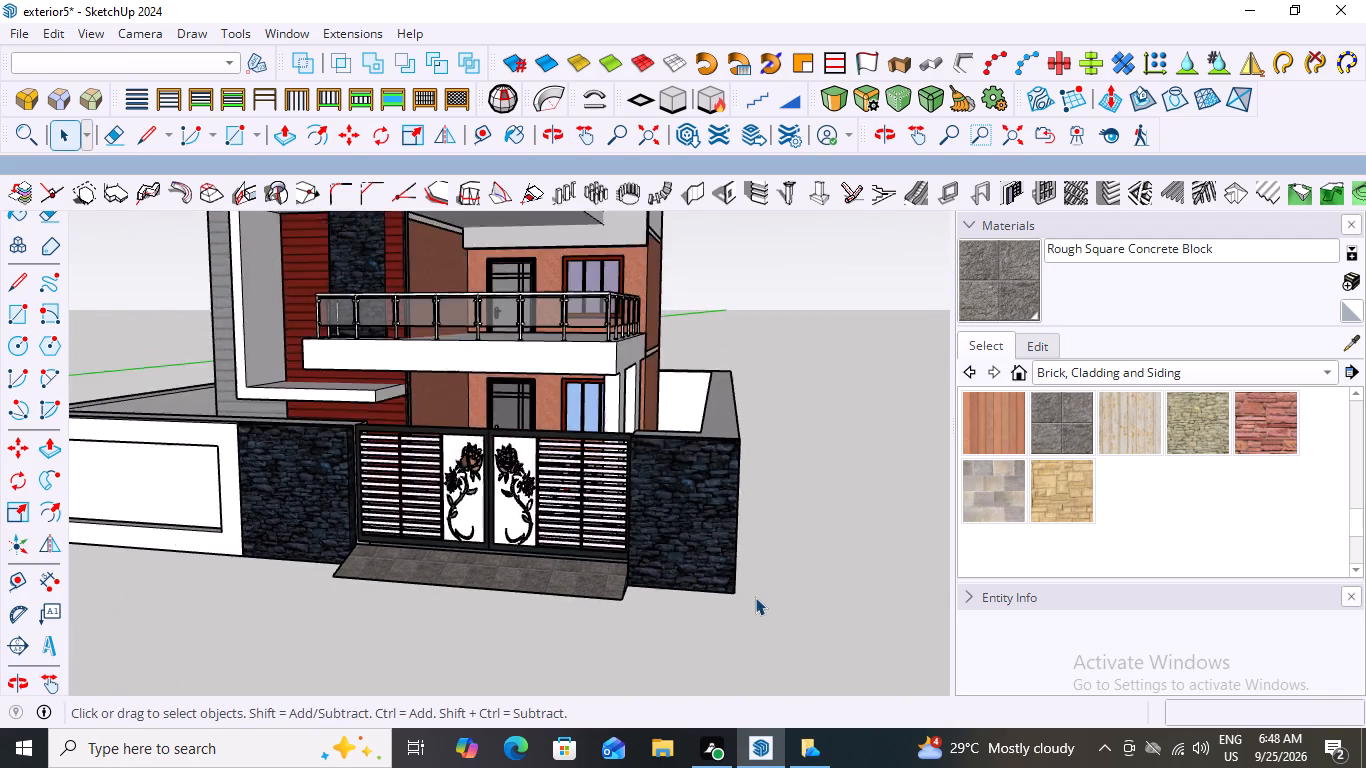
{"action": "scroll", "coordinate": [755, 597], "scroll_direction": "down", "scroll_amount": 10}
{"action": "middle_click_drag", "start_coordinate": [525, 641], "coordinate": [694, 689]}
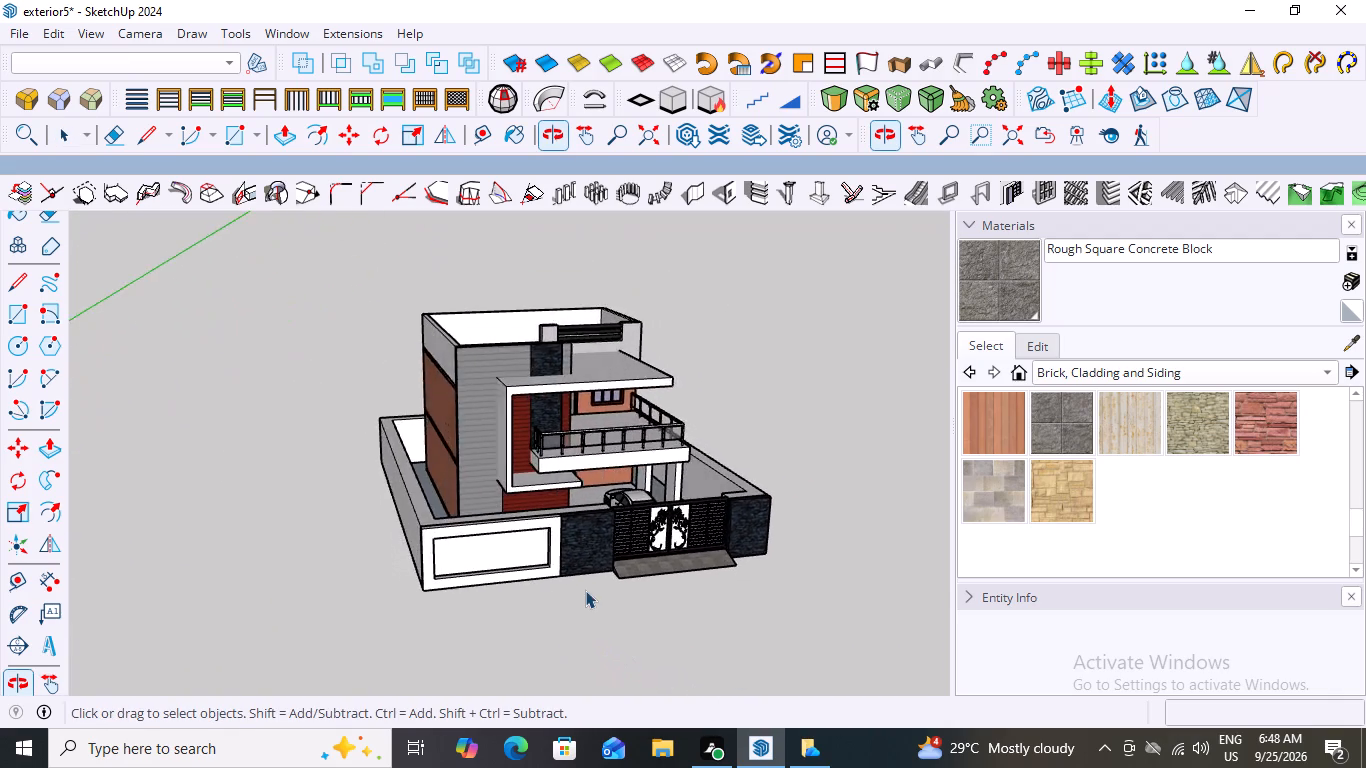
{"action": "scroll", "coordinate": [582, 590], "scroll_direction": "up", "scroll_amount": 14}
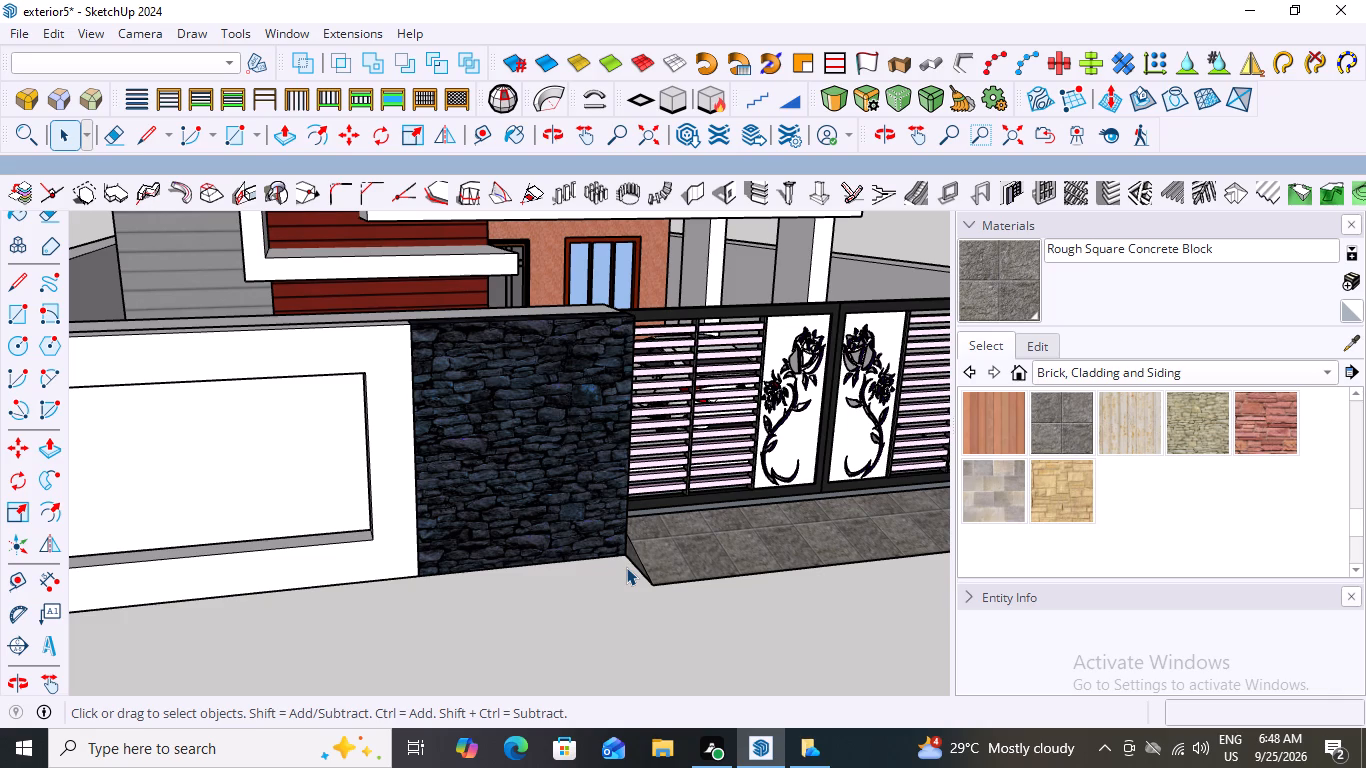
{"action": "scroll", "coordinate": [626, 567], "scroll_direction": "down", "scroll_amount": 3}
{"action": "scroll", "coordinate": [464, 575], "scroll_direction": "down", "scroll_amount": 8}
Open the boundary wall group for editing and select the wall body behind the white frame's recessed panel.
{"action": "middle_click_drag", "start_coordinate": [393, 583], "coordinate": [392, 507]}
{"action": "scroll", "coordinate": [392, 504], "scroll_direction": "up", "scroll_amount": 10}
{"action": "left_click", "coordinate": [415, 470]}
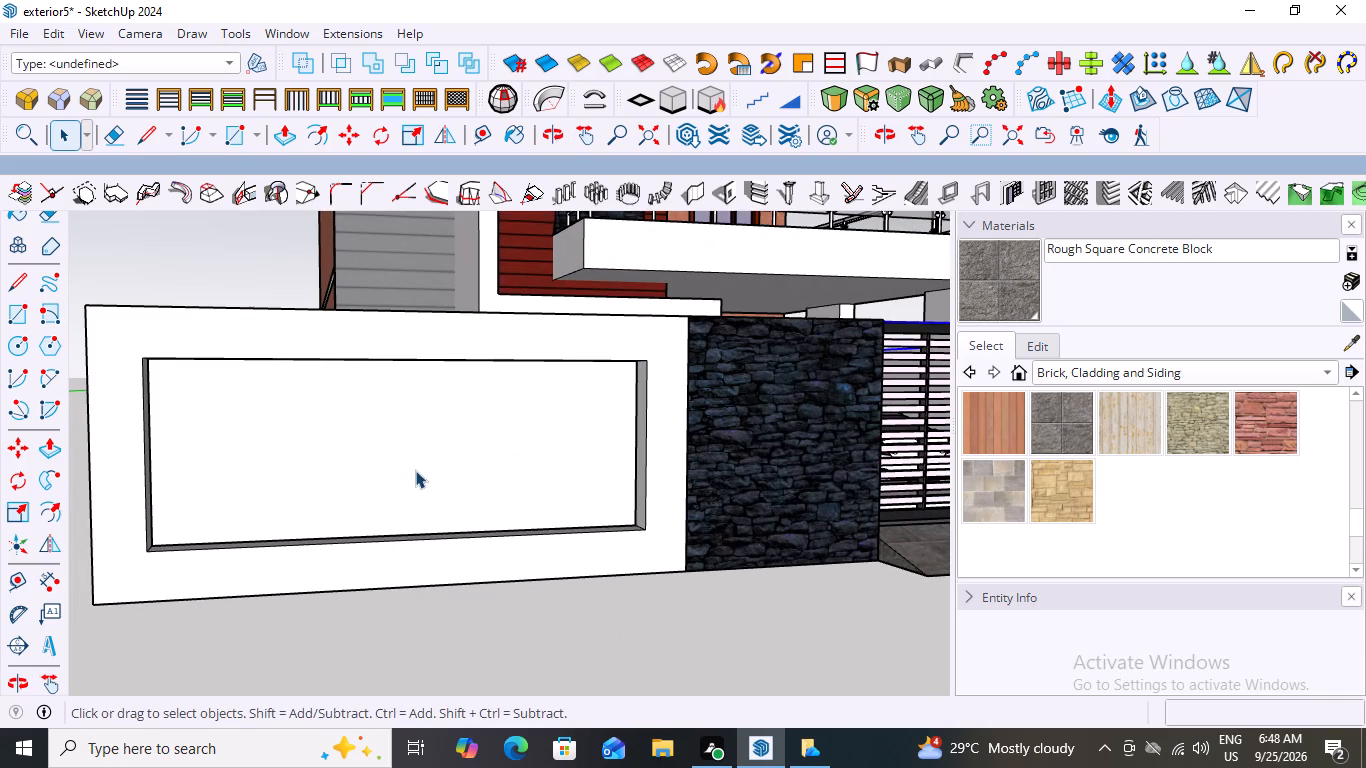
{"action": "triple_click", "coordinate": [415, 470]}
{"action": "double_click", "coordinate": [415, 470]}
{"action": "scroll", "coordinate": [485, 450], "scroll_direction": "up", "scroll_amount": 2}
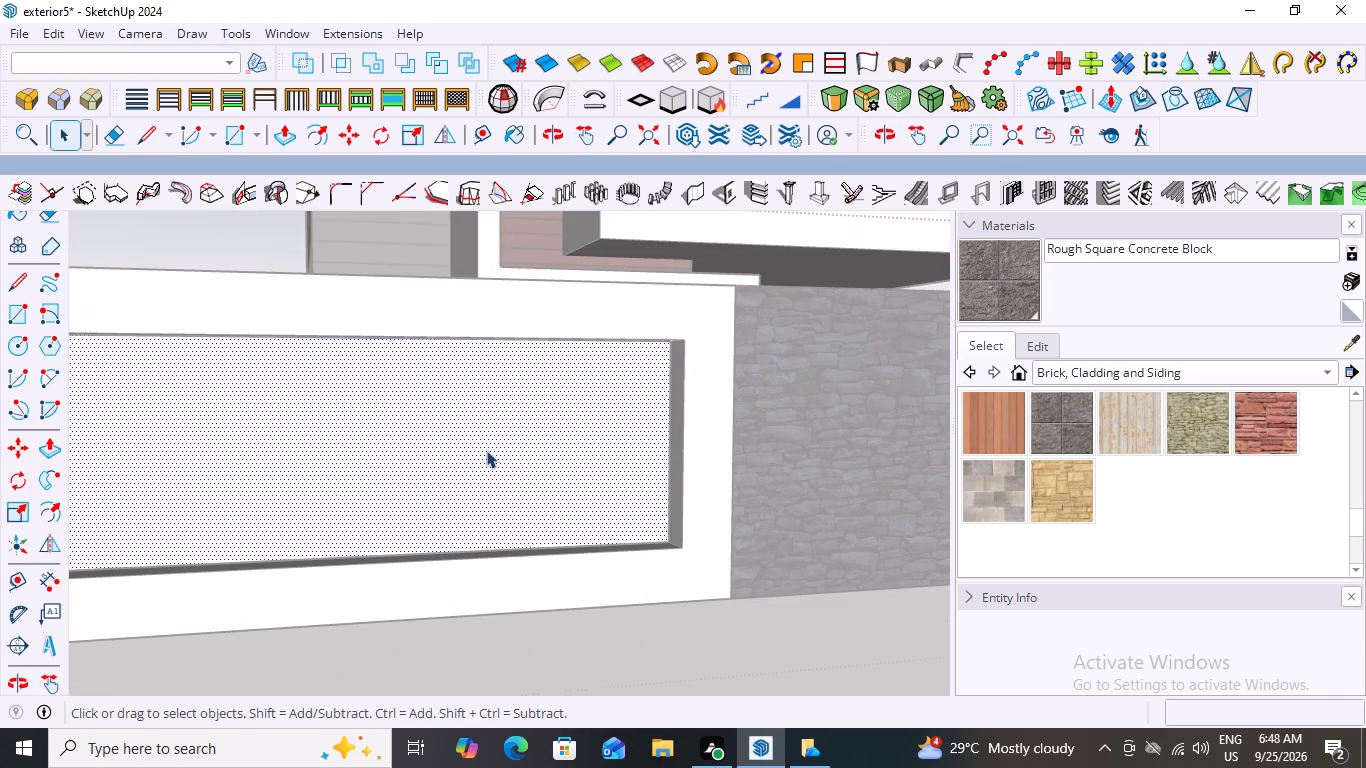
{"action": "middle_click", "coordinate": [648, 476]}
{"action": "middle_click_drag", "start_coordinate": [524, 444], "coordinate": [759, 478]}
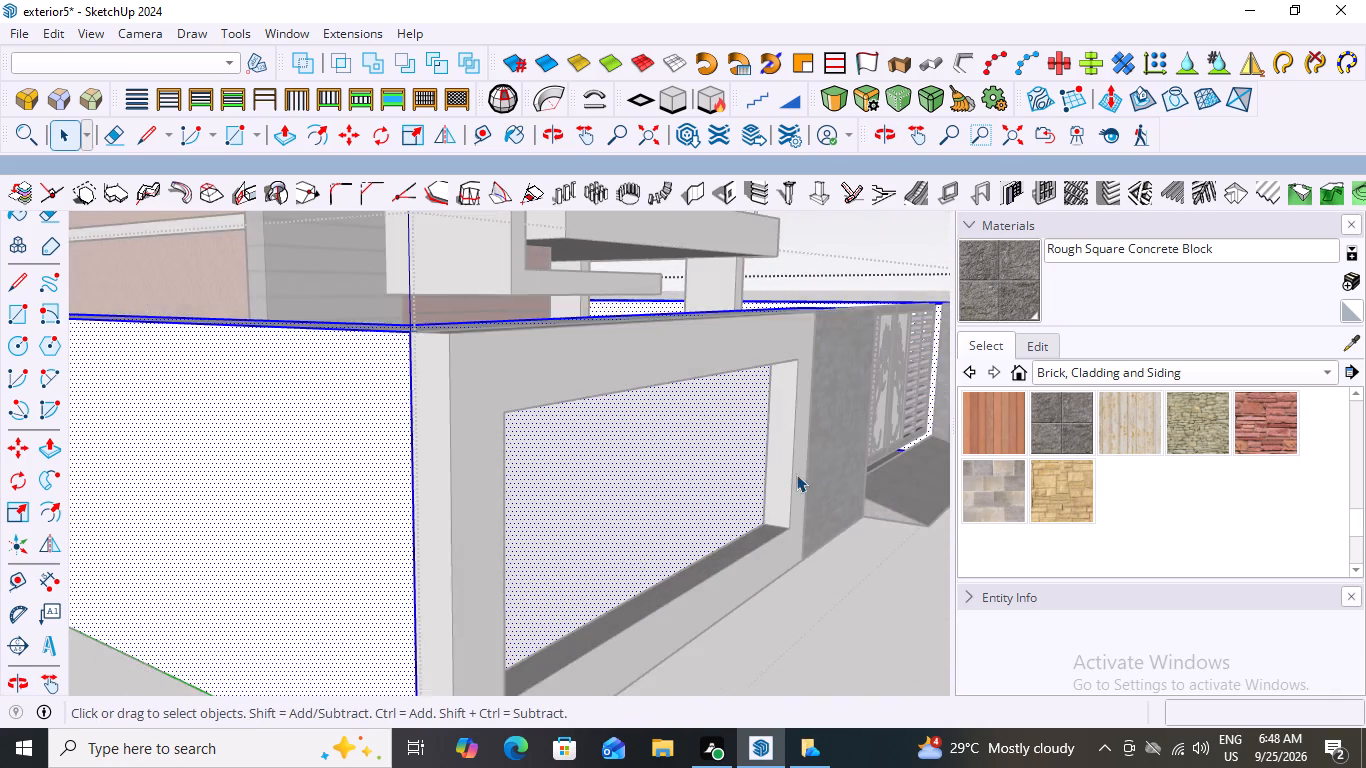
{"action": "scroll", "coordinate": [752, 480], "scroll_direction": "up", "scroll_amount": 3}
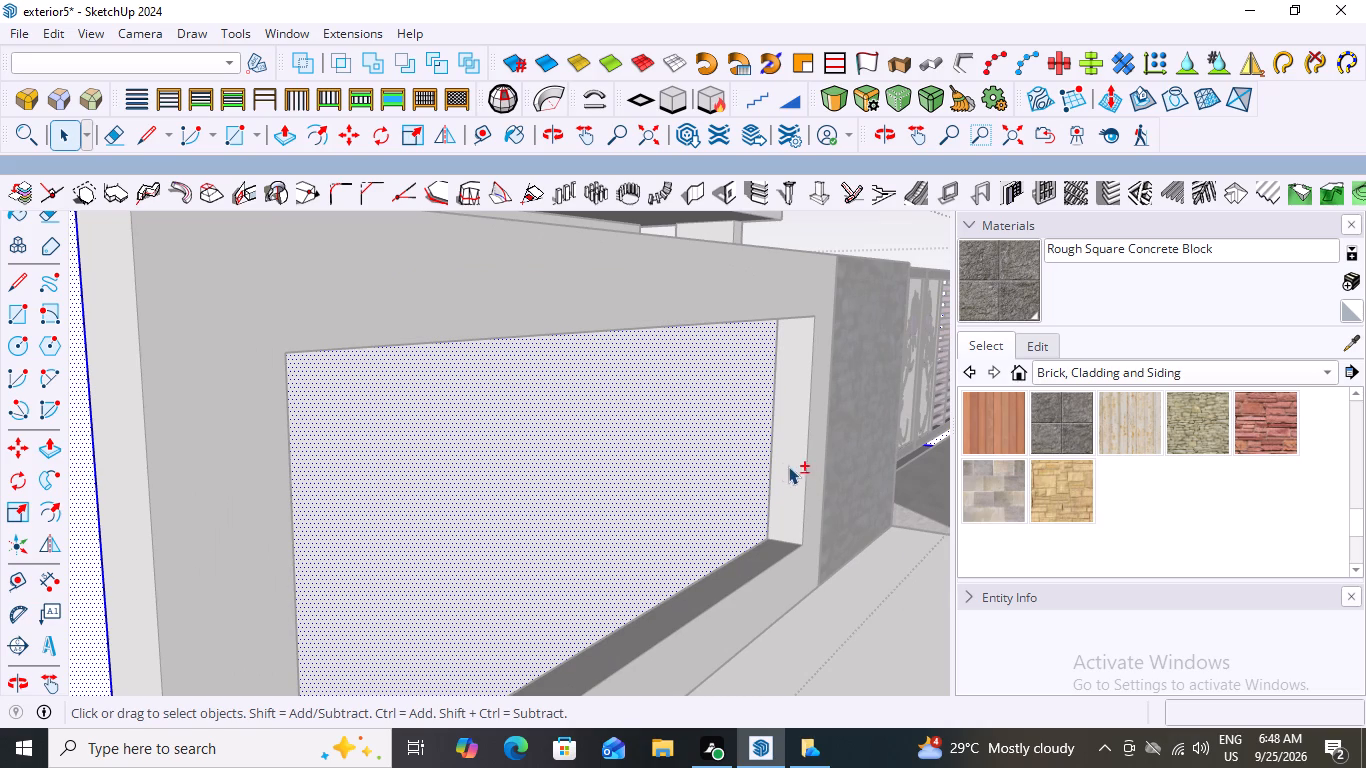
{"action": "left_click", "coordinate": [782, 463], "text": "shift"}
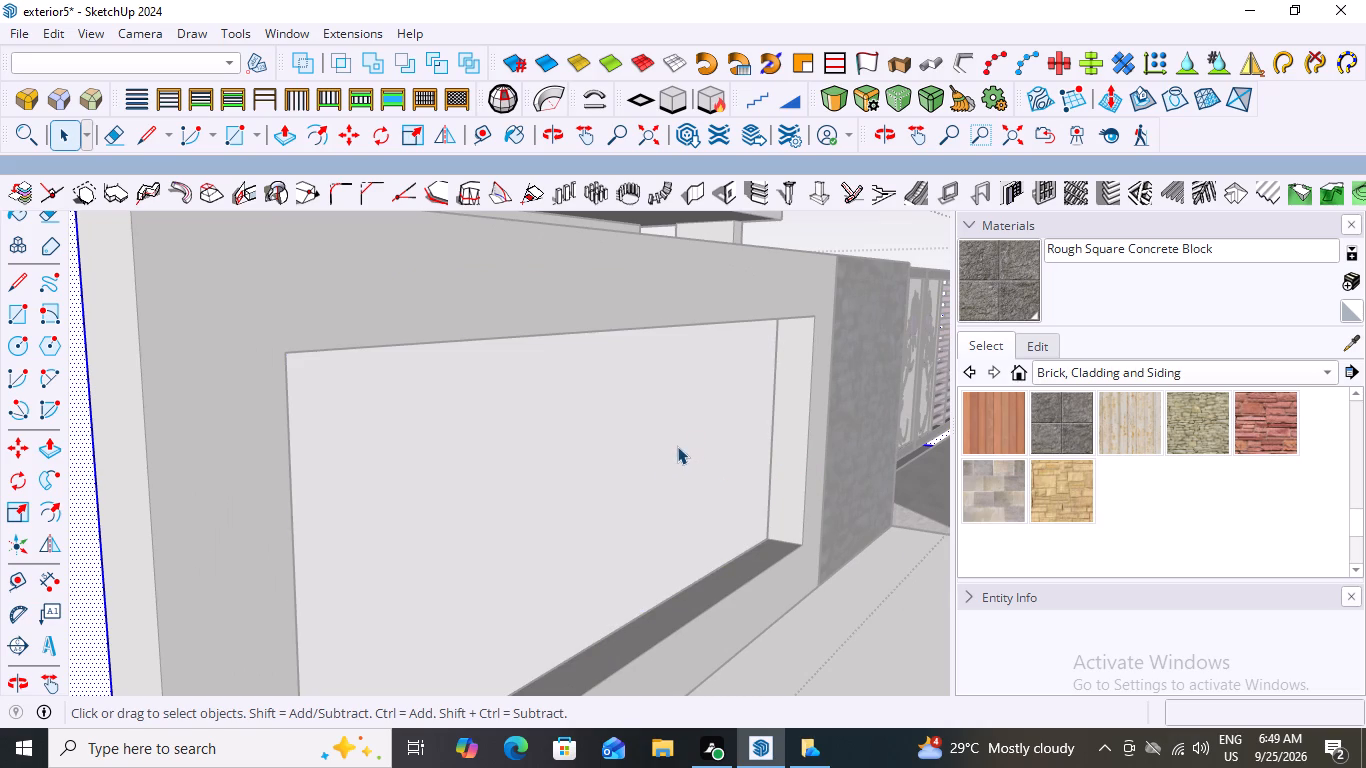
{"action": "double_click", "coordinate": [677, 446]}
{"action": "left_click", "coordinate": [780, 438], "text": "shift"}
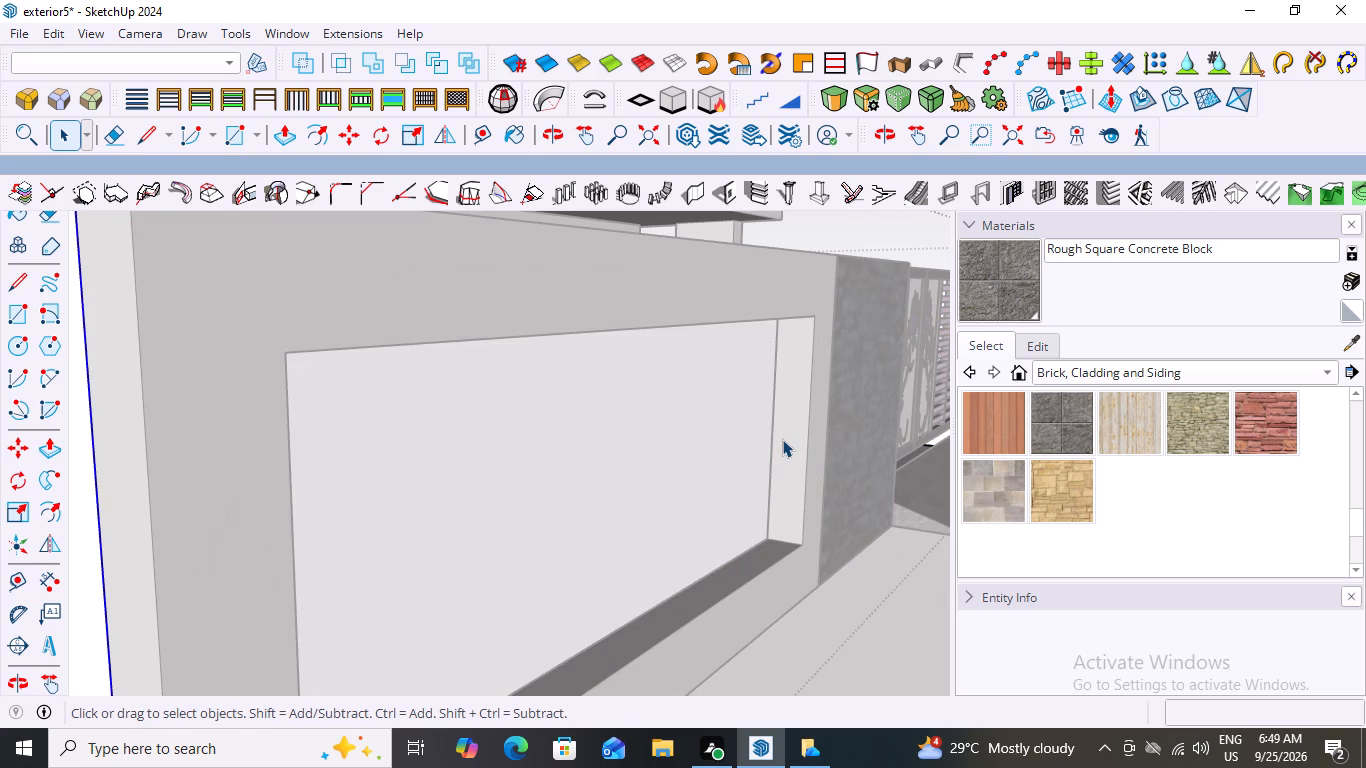
{"action": "left_click", "coordinate": [785, 439]}
{"action": "double_click", "coordinate": [785, 439]}
{"action": "left_click", "coordinate": [785, 439]}
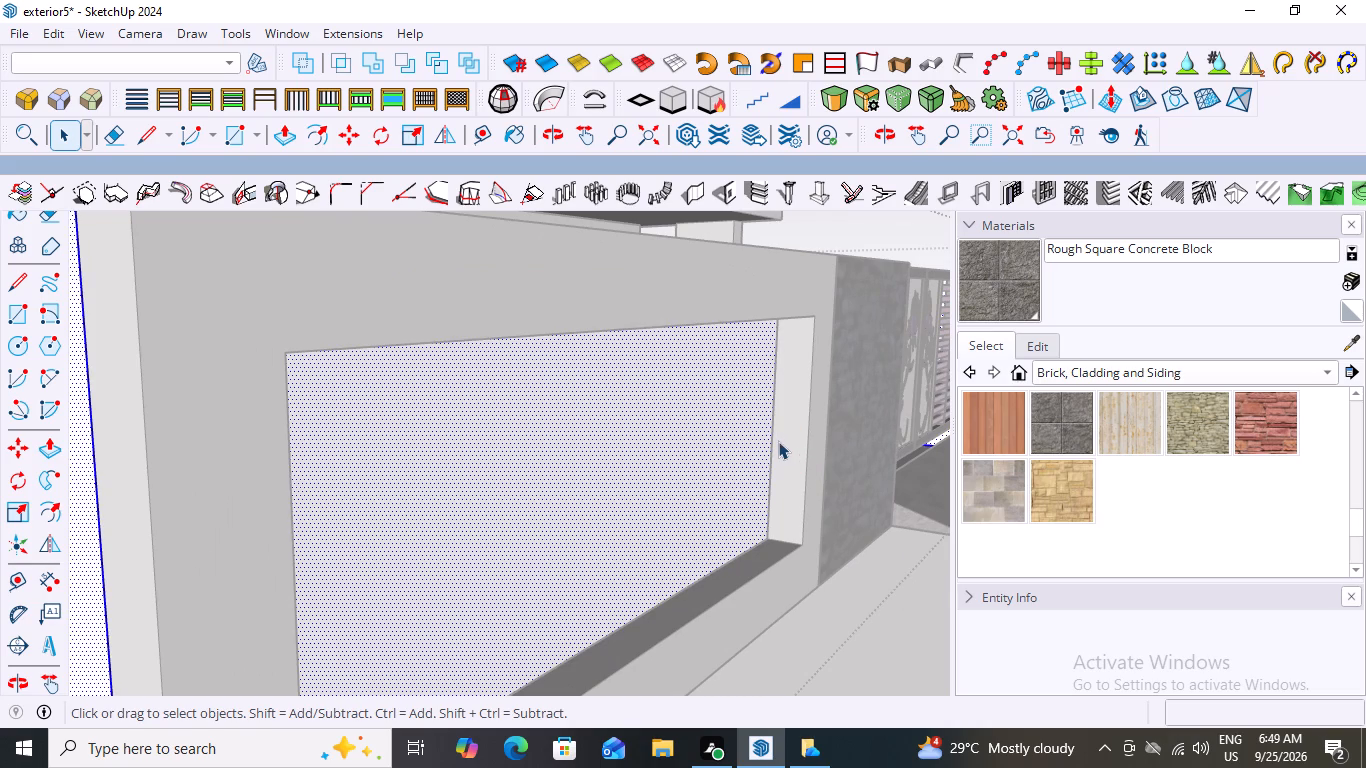
Examine the recessed panel, its reveal edges and the selected wall body from the front, above and below.
{"action": "middle_click_drag", "start_coordinate": [743, 441], "coordinate": [418, 442]}
{"action": "scroll", "coordinate": [418, 442], "scroll_direction": "down", "scroll_amount": 10}
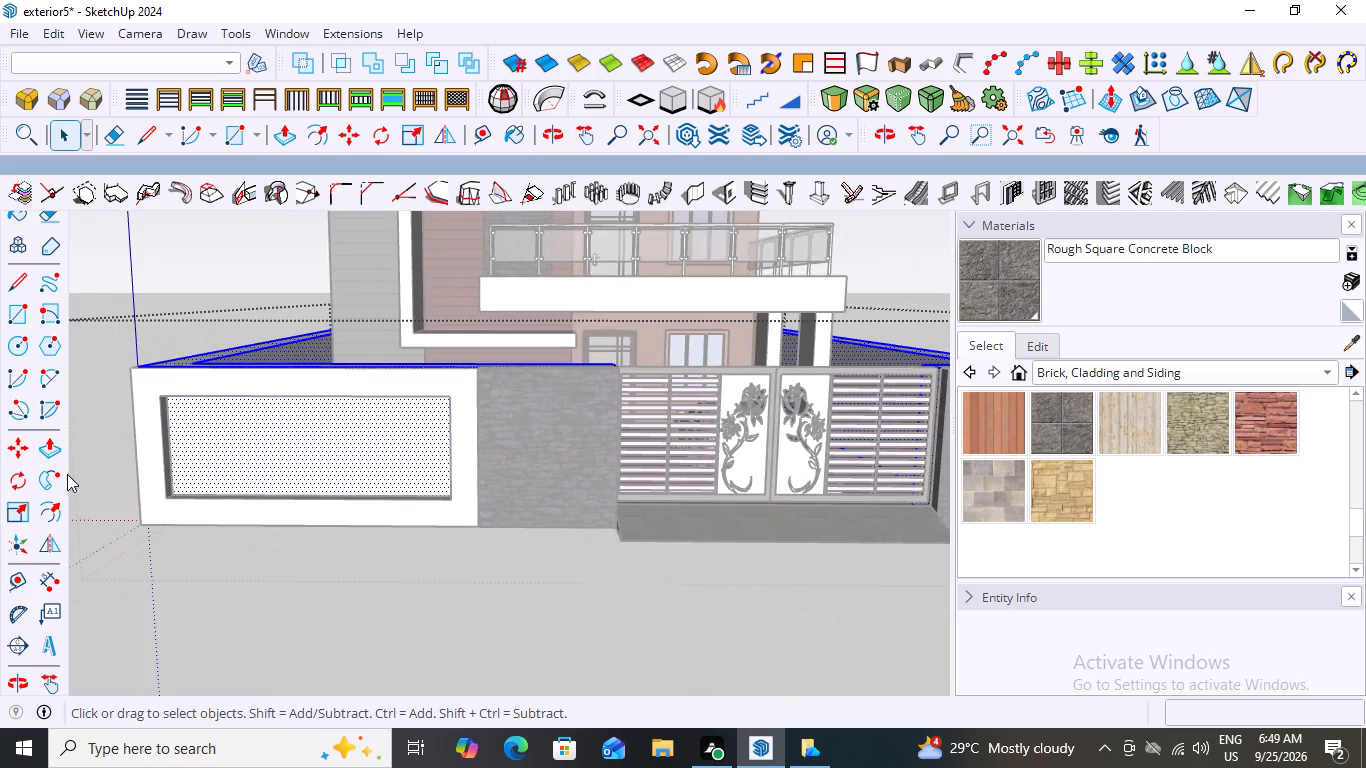
{"action": "scroll", "coordinate": [207, 451], "scroll_direction": "up", "scroll_amount": 8}
{"action": "middle_click_drag", "start_coordinate": [194, 452], "coordinate": [138, 521]}
{"action": "scroll", "coordinate": [94, 508], "scroll_direction": "up", "scroll_amount": 7}
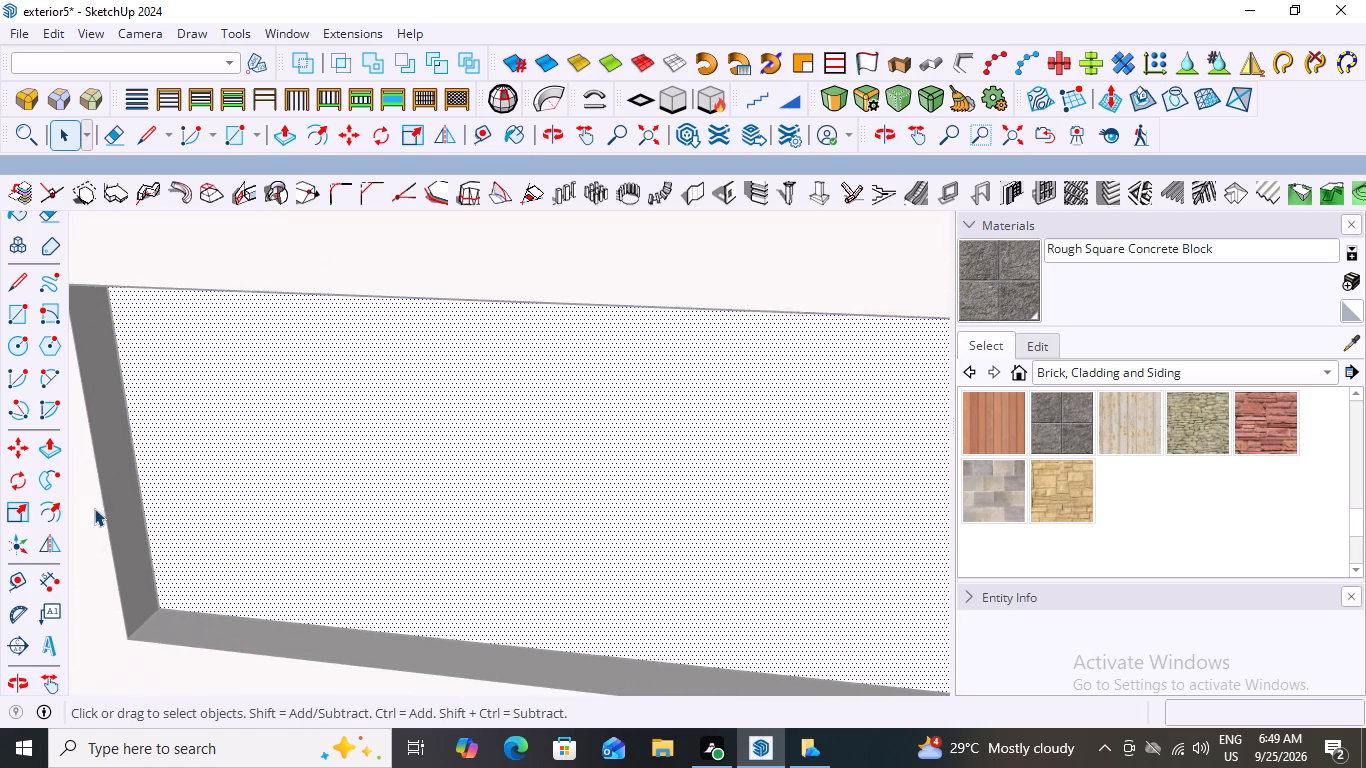
{"action": "triple_click", "coordinate": [125, 522]}
{"action": "double_click", "coordinate": [125, 522]}
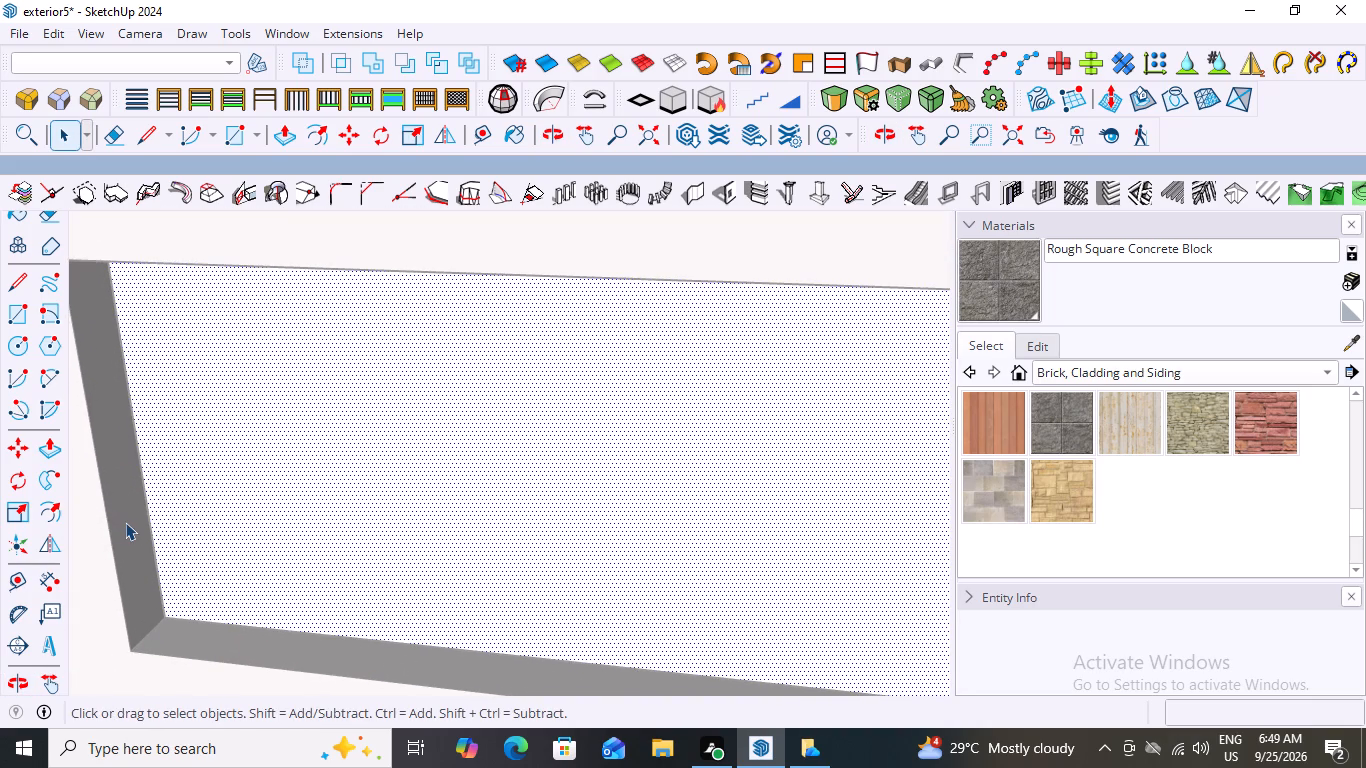
{"action": "scroll", "coordinate": [254, 492], "scroll_direction": "down", "scroll_amount": 13}
{"action": "middle_click_drag", "start_coordinate": [420, 528], "coordinate": [499, 488]}
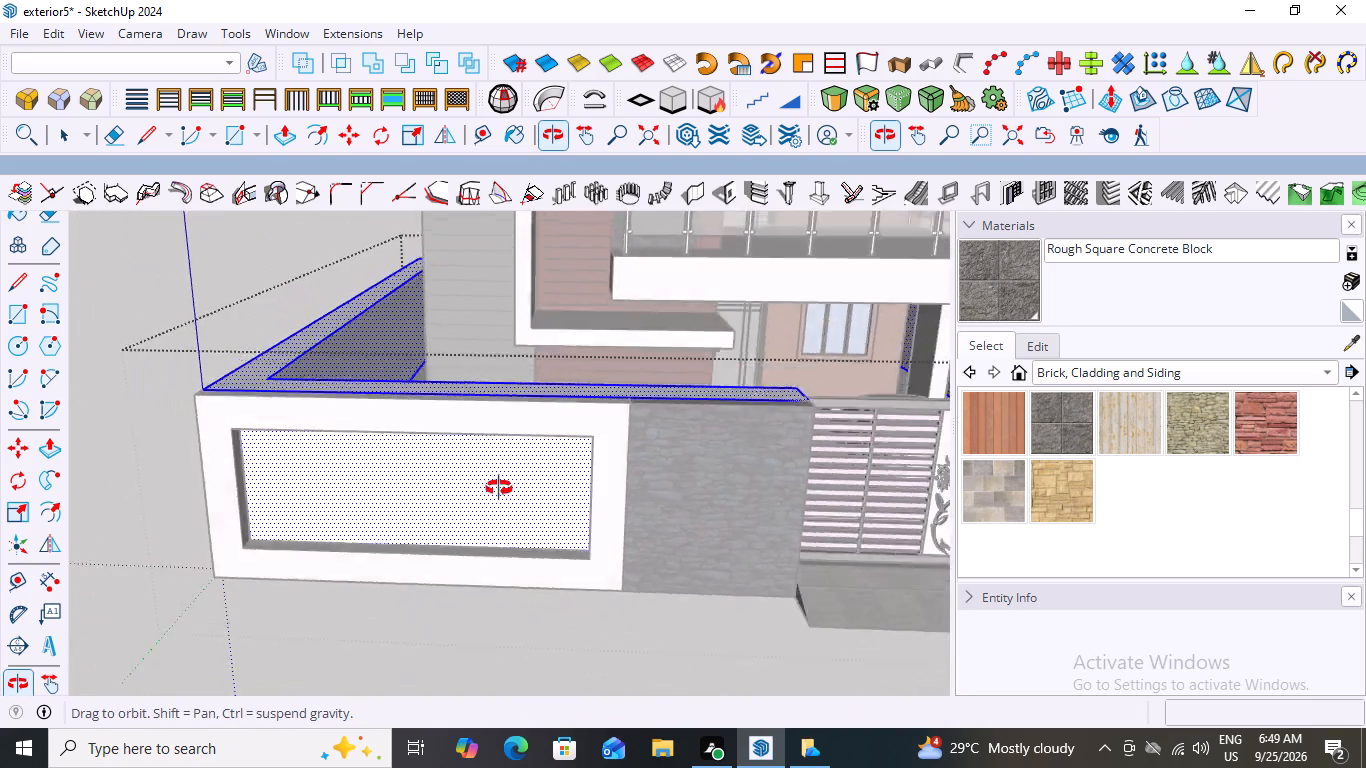
{"action": "middle_click_drag", "start_coordinate": [499, 488], "coordinate": [671, 390]}
{"action": "scroll", "coordinate": [662, 435], "scroll_direction": "up", "scroll_amount": 4}
{"action": "middle_click_drag", "start_coordinate": [620, 401], "coordinate": [608, 382]}
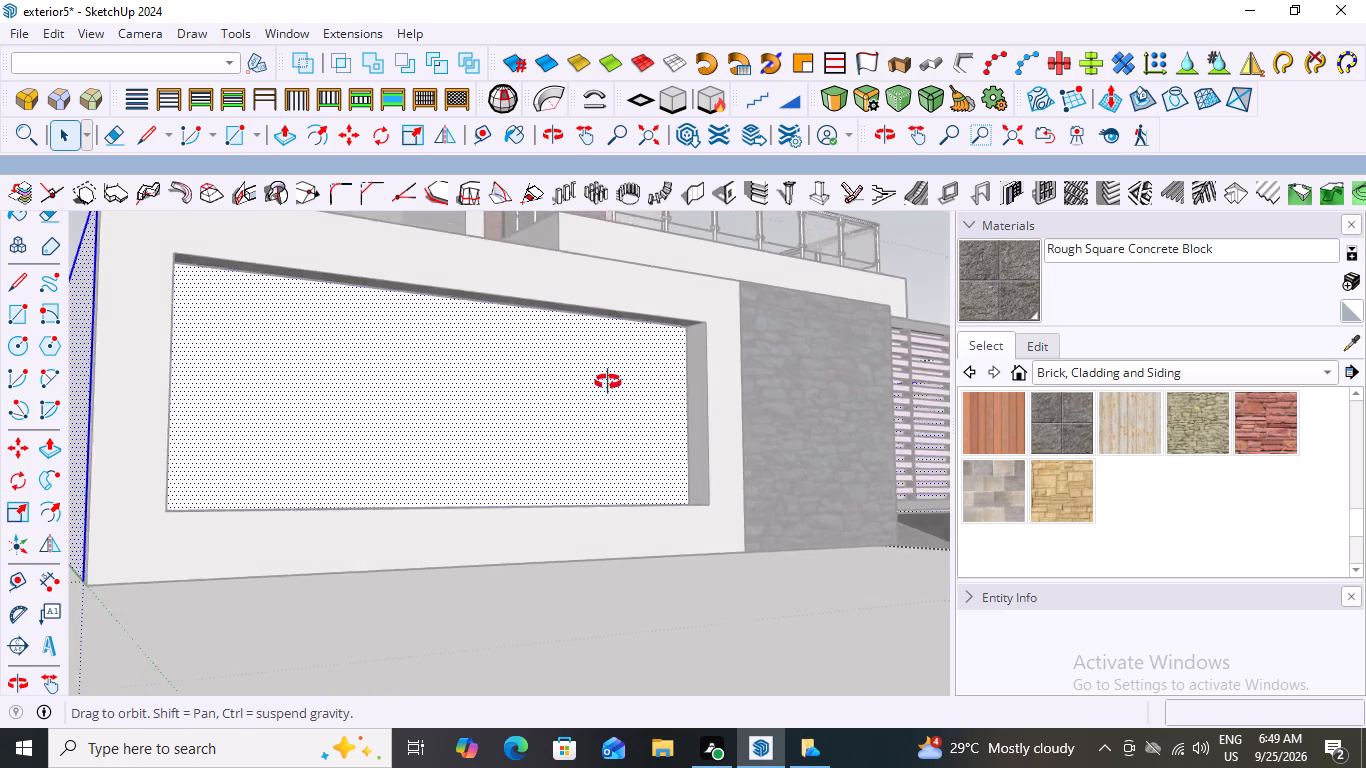
{"action": "middle_click_drag", "start_coordinate": [608, 382], "coordinate": [583, 356]}
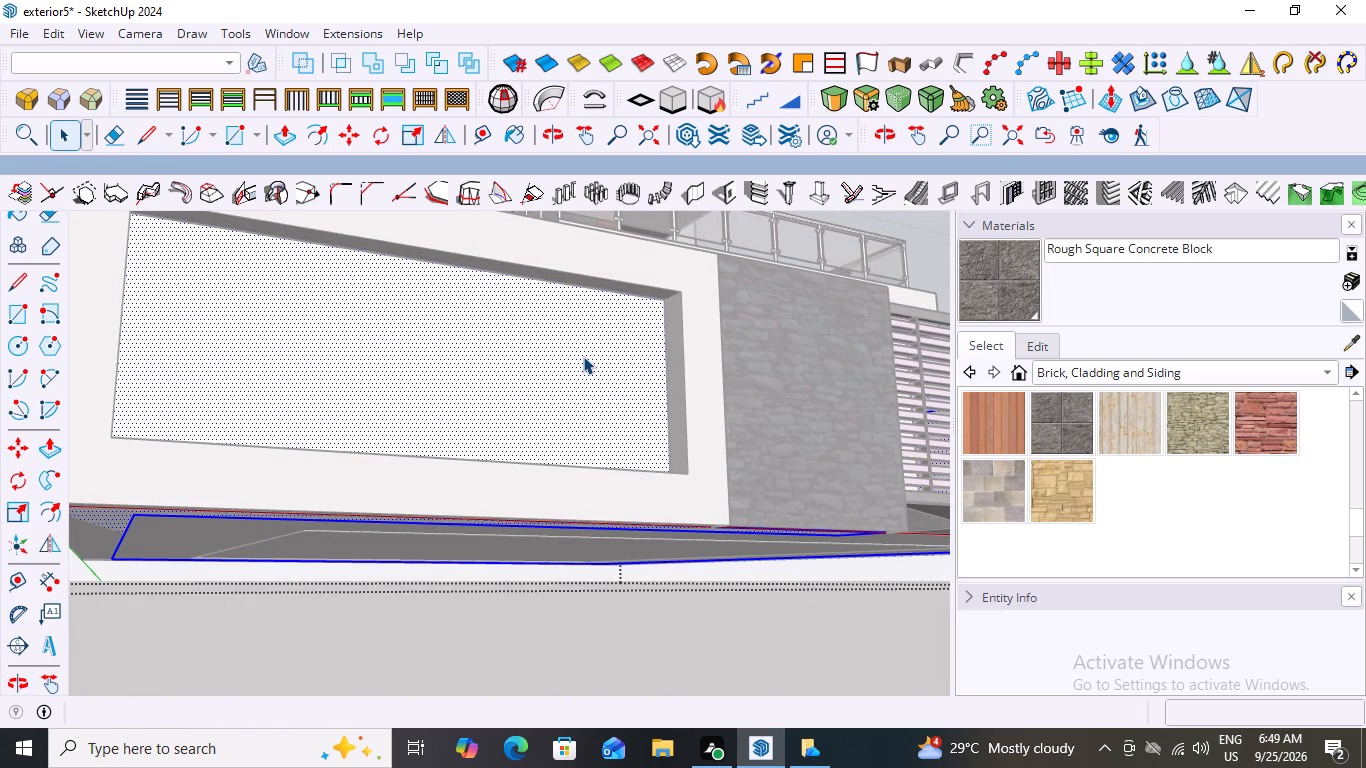
{"action": "scroll", "coordinate": [580, 358], "scroll_direction": "down", "scroll_amount": 5}
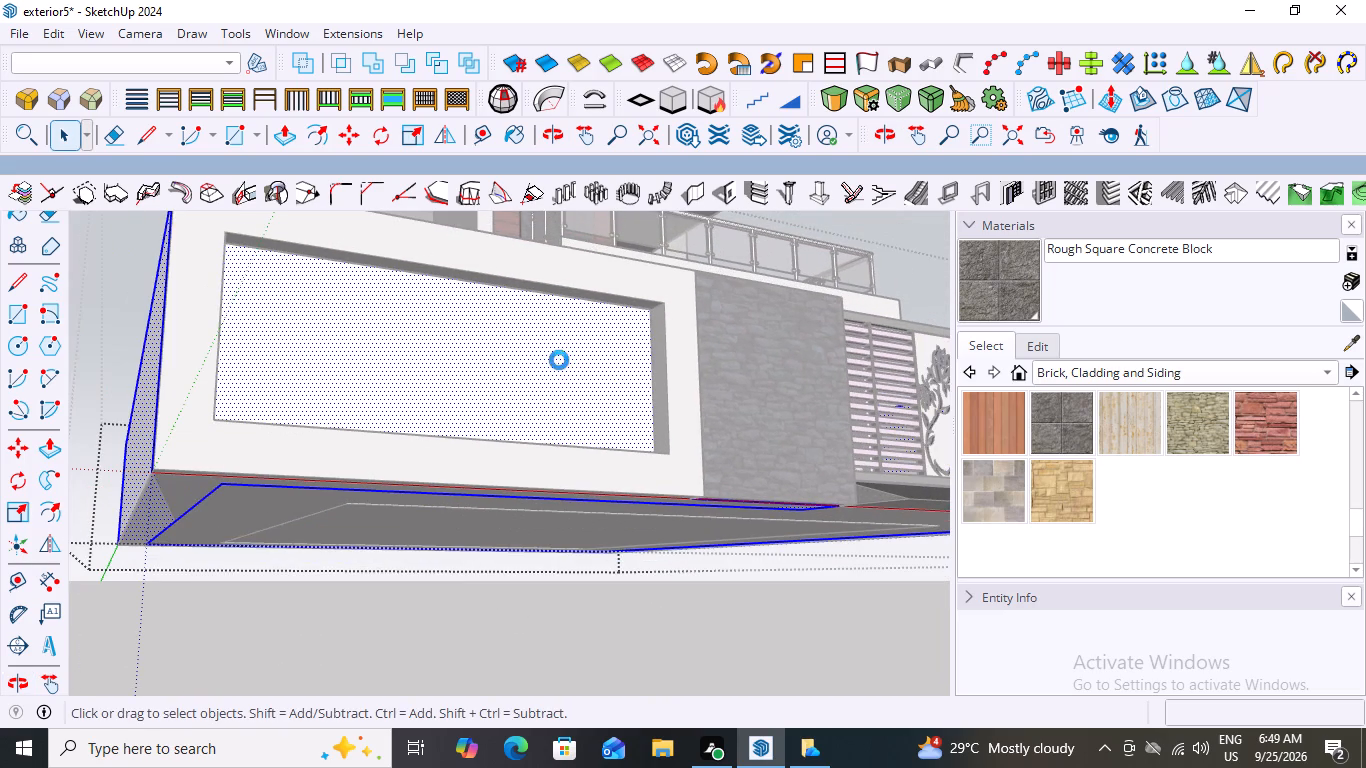
{"action": "scroll", "coordinate": [559, 360], "scroll_direction": "down", "scroll_amount": 2}
{"action": "middle_click_drag", "start_coordinate": [561, 348], "coordinate": [430, 530]}
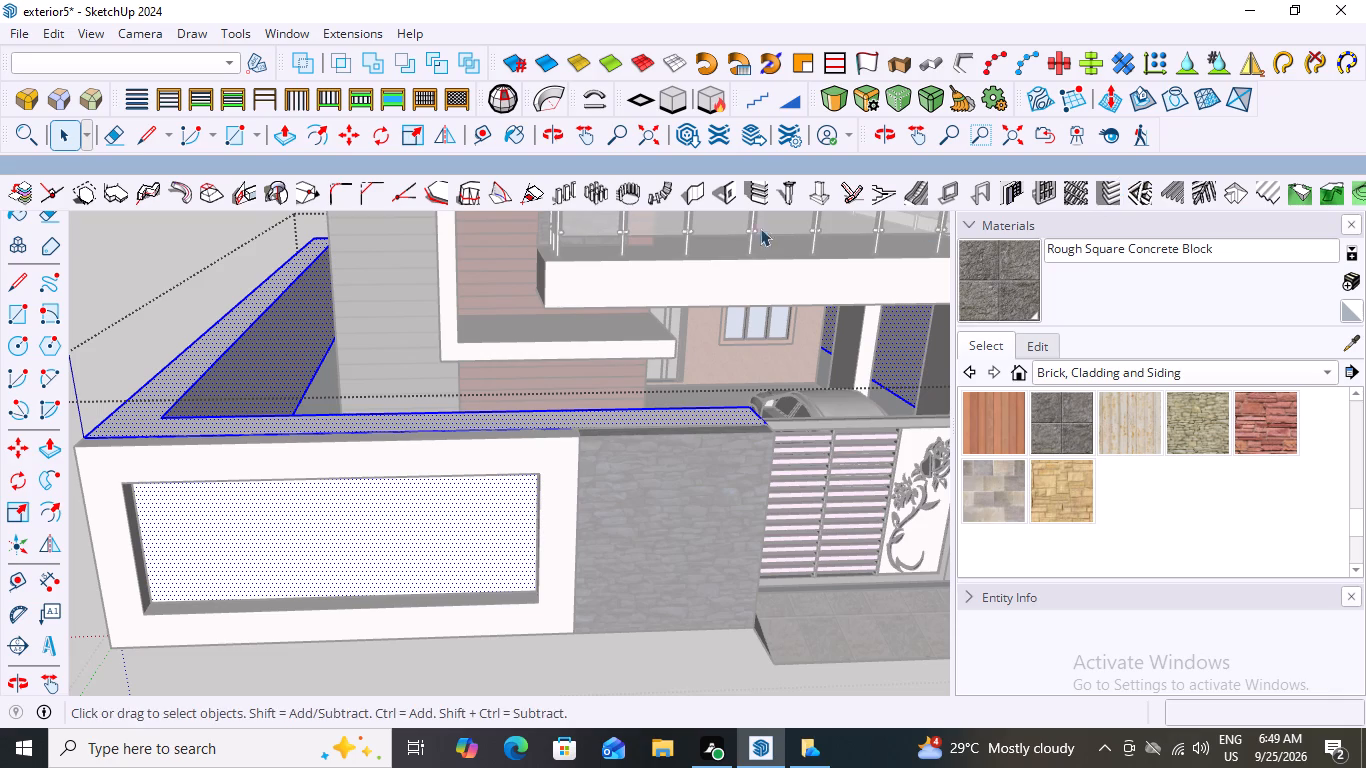
Cut five 1" deep, 1 15/16" wide grooves at 11 13/16" spacing into the wall from the recessed panel's lower corner, softening their edges.
{"action": "left_click", "coordinate": [766, 197]}
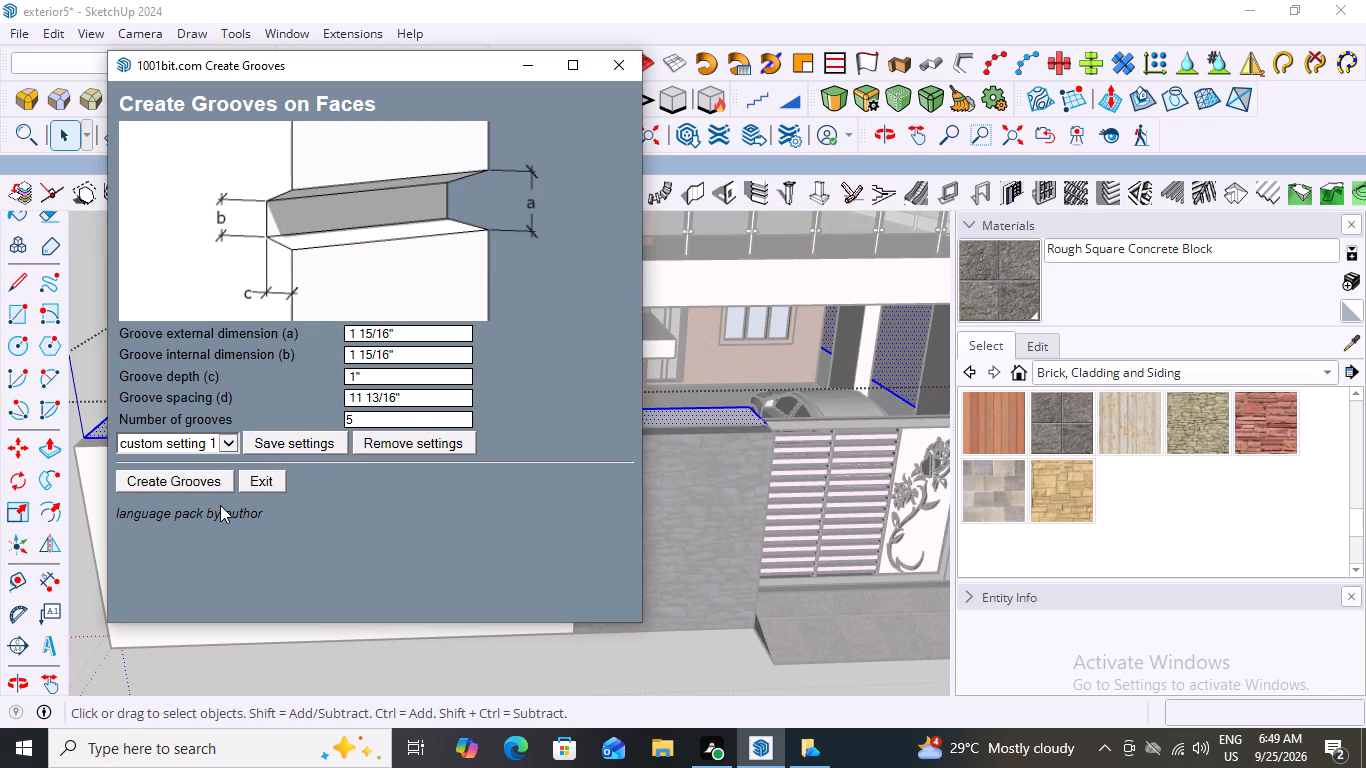
{"action": "left_click", "coordinate": [208, 477]}
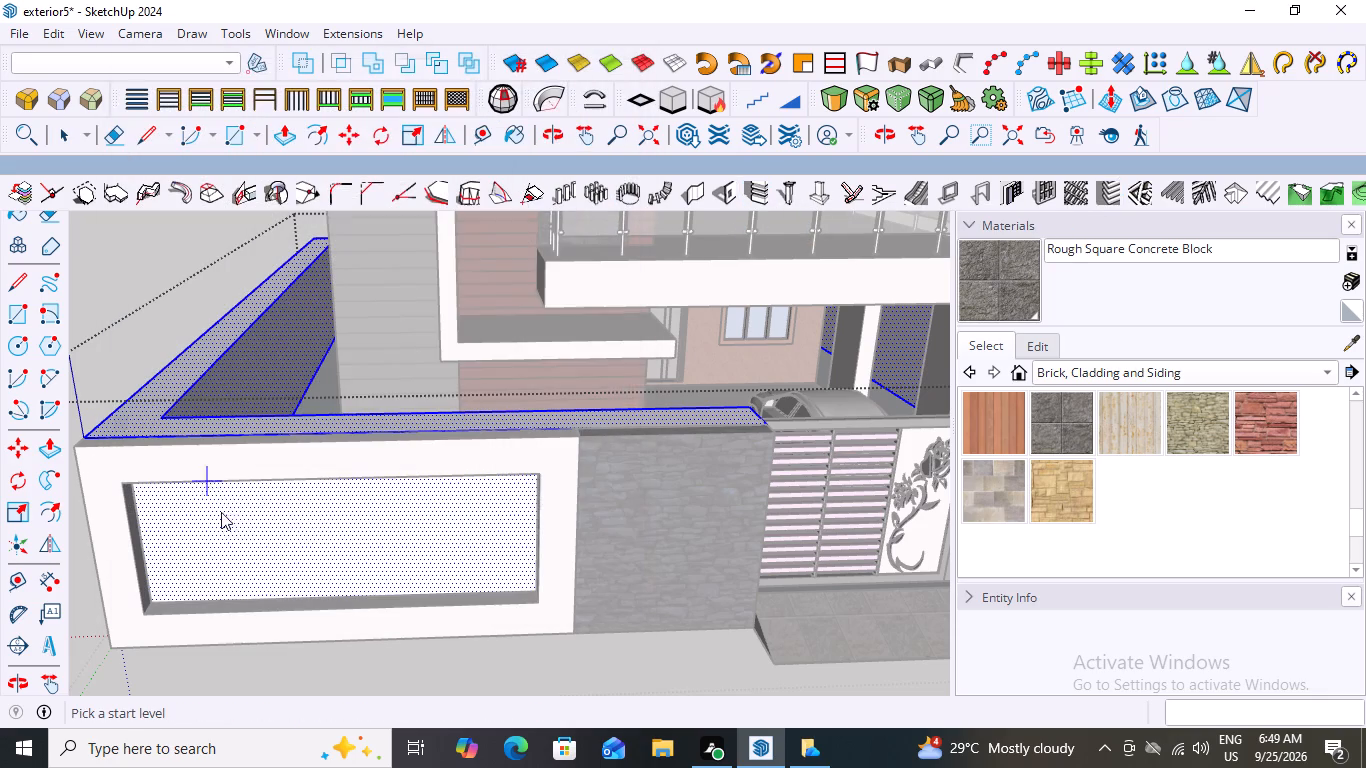
{"action": "scroll", "coordinate": [424, 556], "scroll_direction": "down", "scroll_amount": 3}
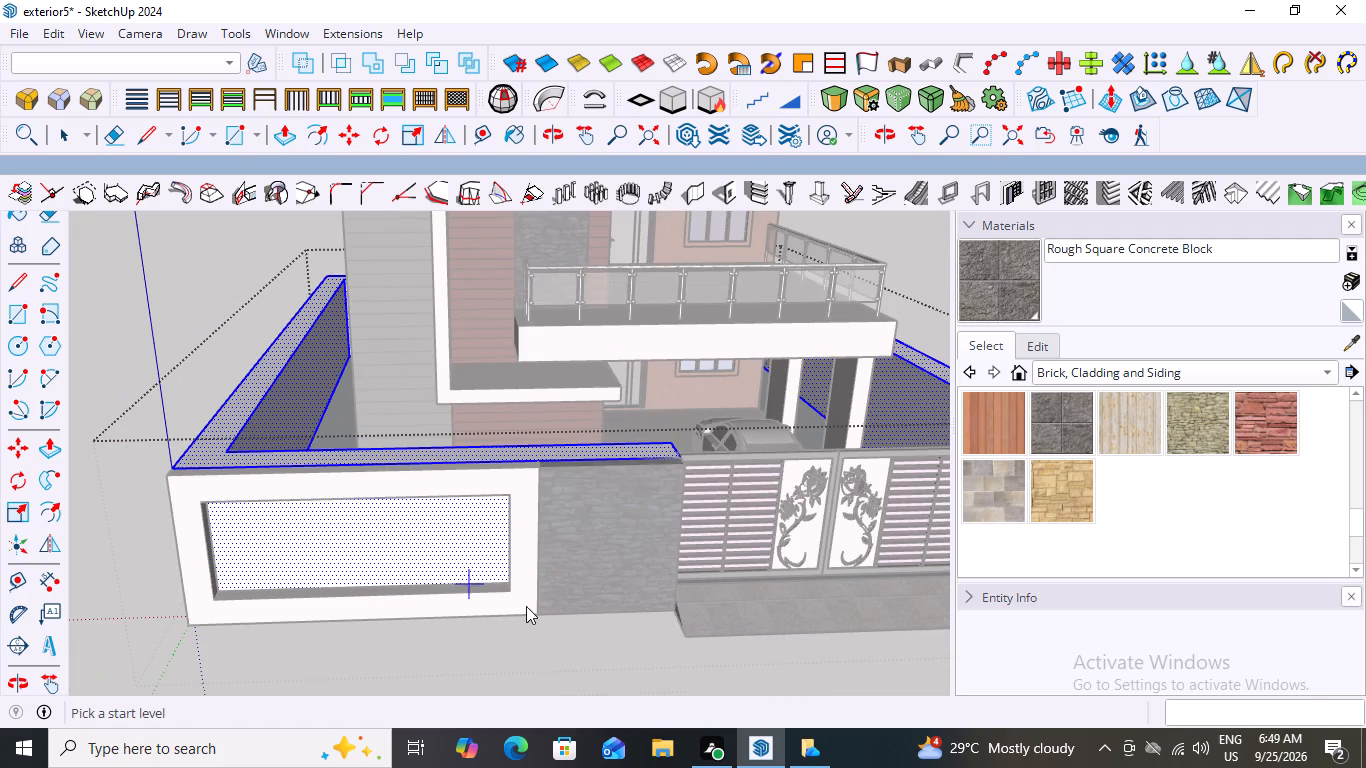
{"action": "scroll", "coordinate": [318, 587], "scroll_direction": "up", "scroll_amount": 4}
{"action": "middle_click_drag", "start_coordinate": [353, 576], "coordinate": [460, 549]}
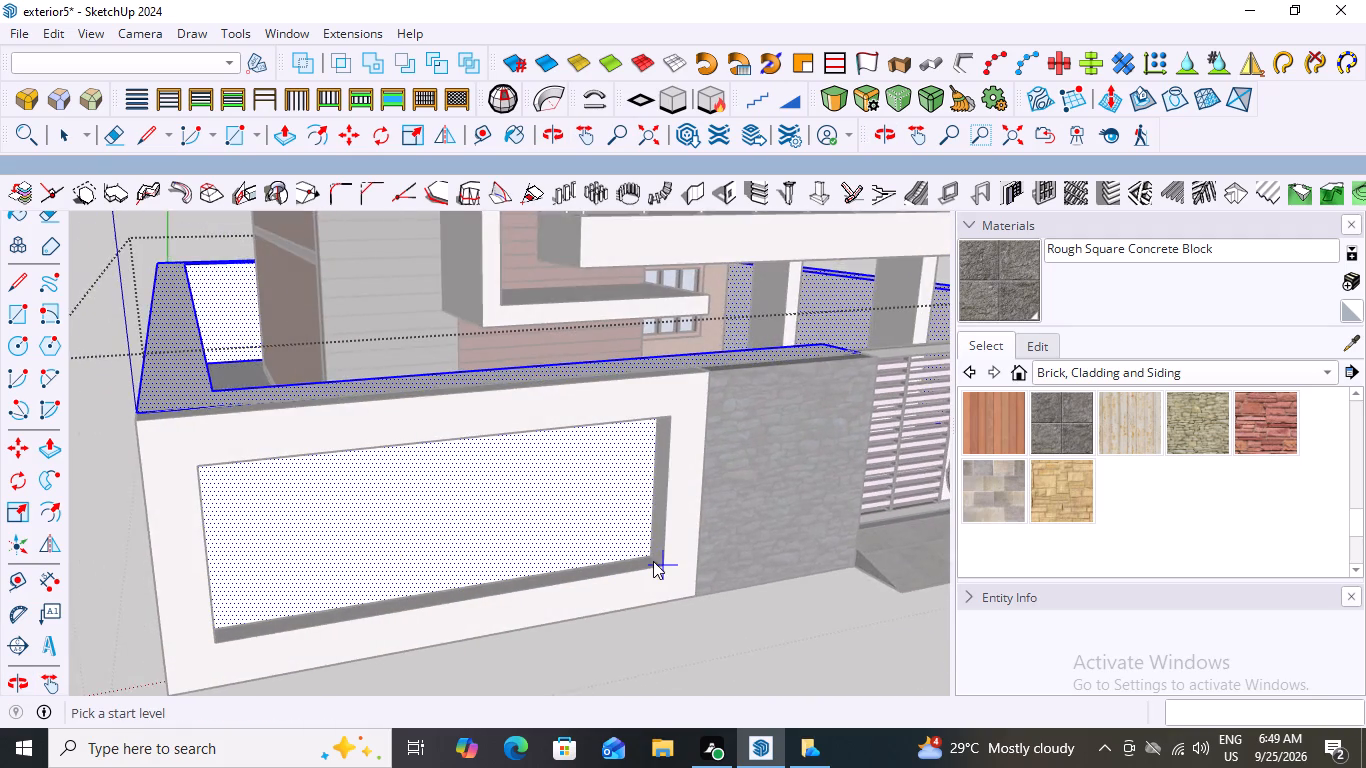
{"action": "scroll", "coordinate": [653, 561], "scroll_direction": "up", "scroll_amount": 10}
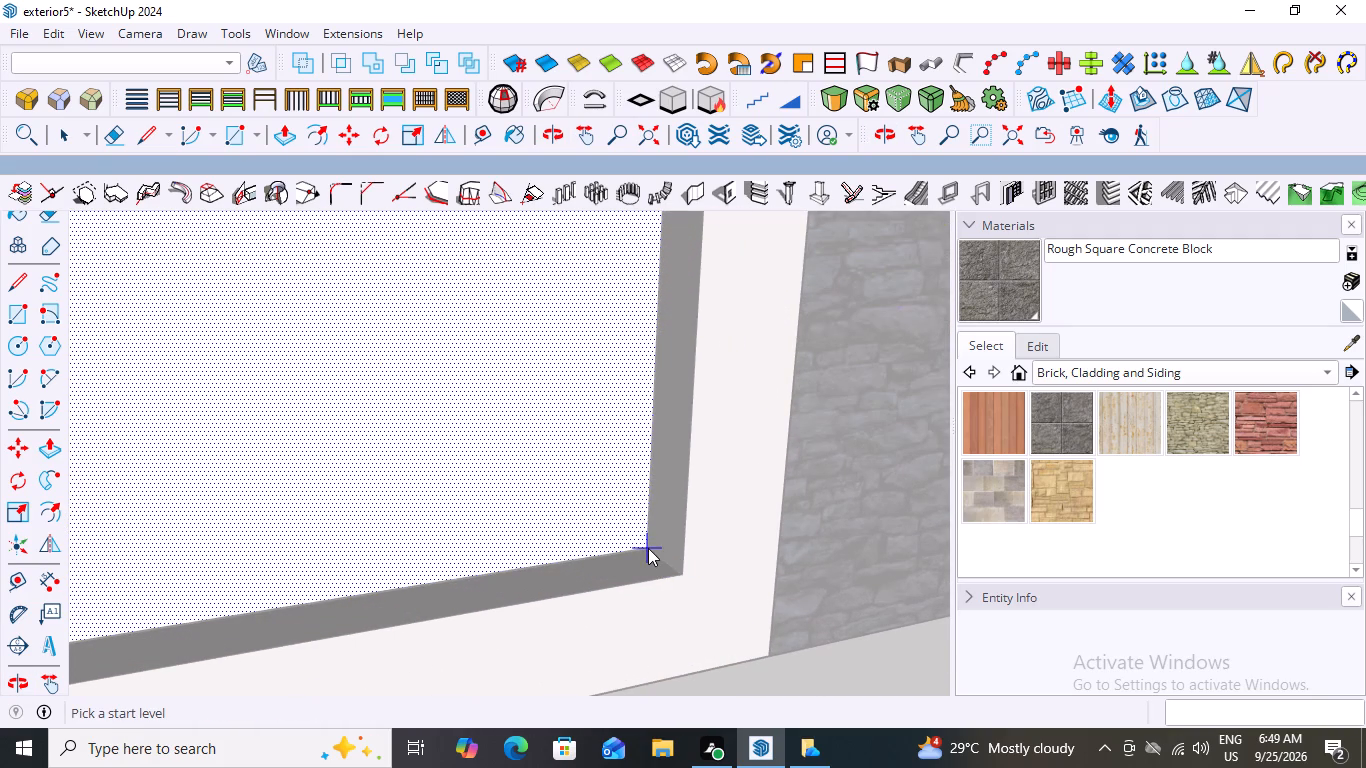
{"action": "left_click", "coordinate": [647, 549]}
{"action": "scroll", "coordinate": [467, 462], "scroll_direction": "down", "scroll_amount": 4}
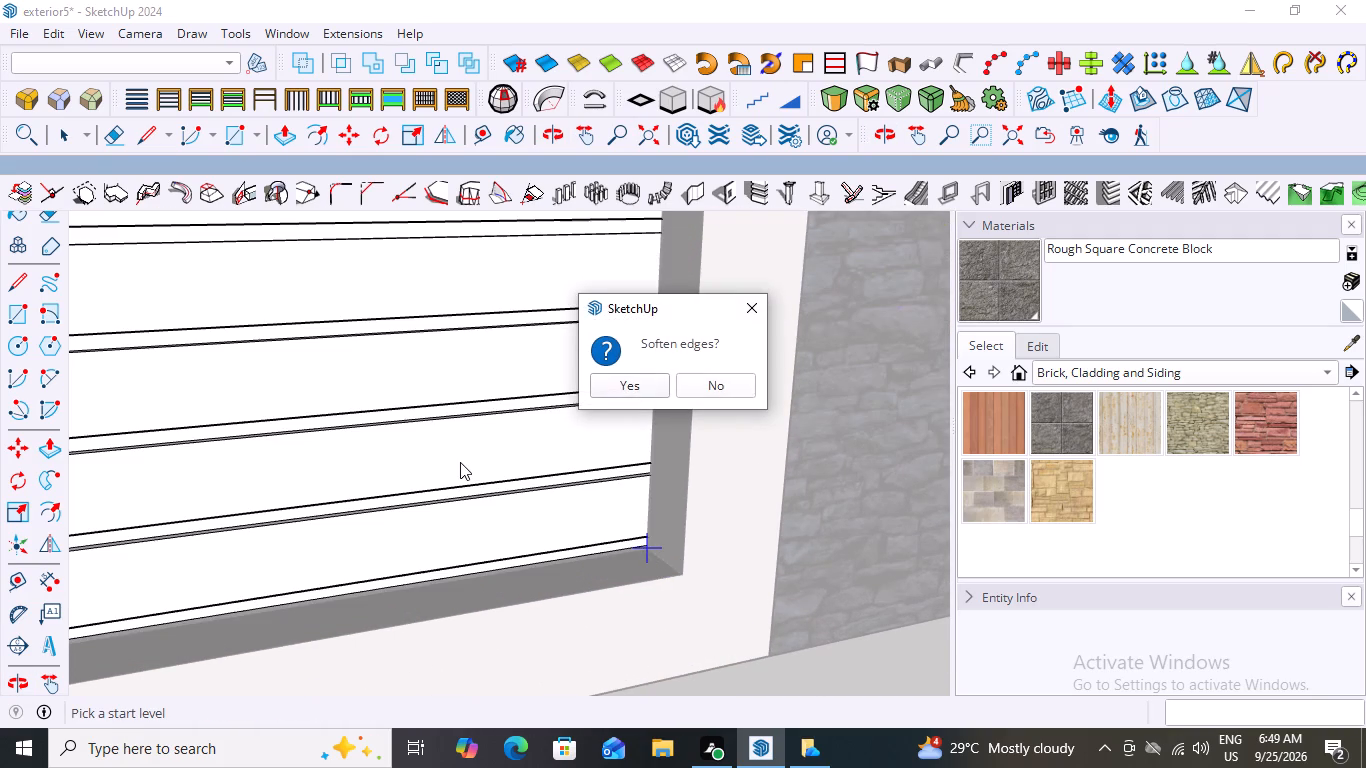
{"action": "scroll", "coordinate": [460, 462], "scroll_direction": "down", "scroll_amount": 5}
{"action": "left_click", "coordinate": [619, 382]}
{"action": "scroll", "coordinate": [315, 500], "scroll_direction": "down", "scroll_amount": 8}
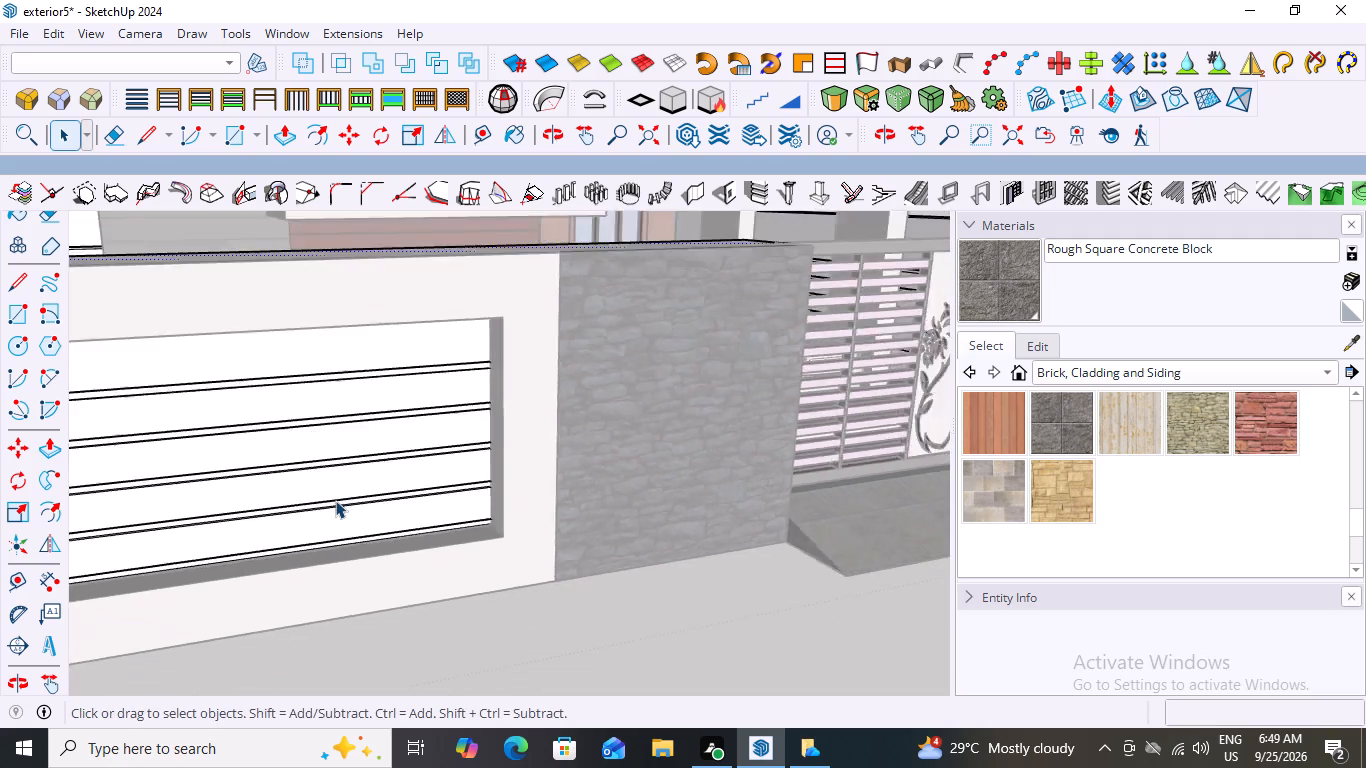
Deselect the grooved wall body and close the boundary wall group to return to the whole model.
{"action": "scroll", "coordinate": [335, 500], "scroll_direction": "down", "scroll_amount": 9}
{"action": "middle_click_drag", "start_coordinate": [328, 570], "coordinate": [273, 538]}
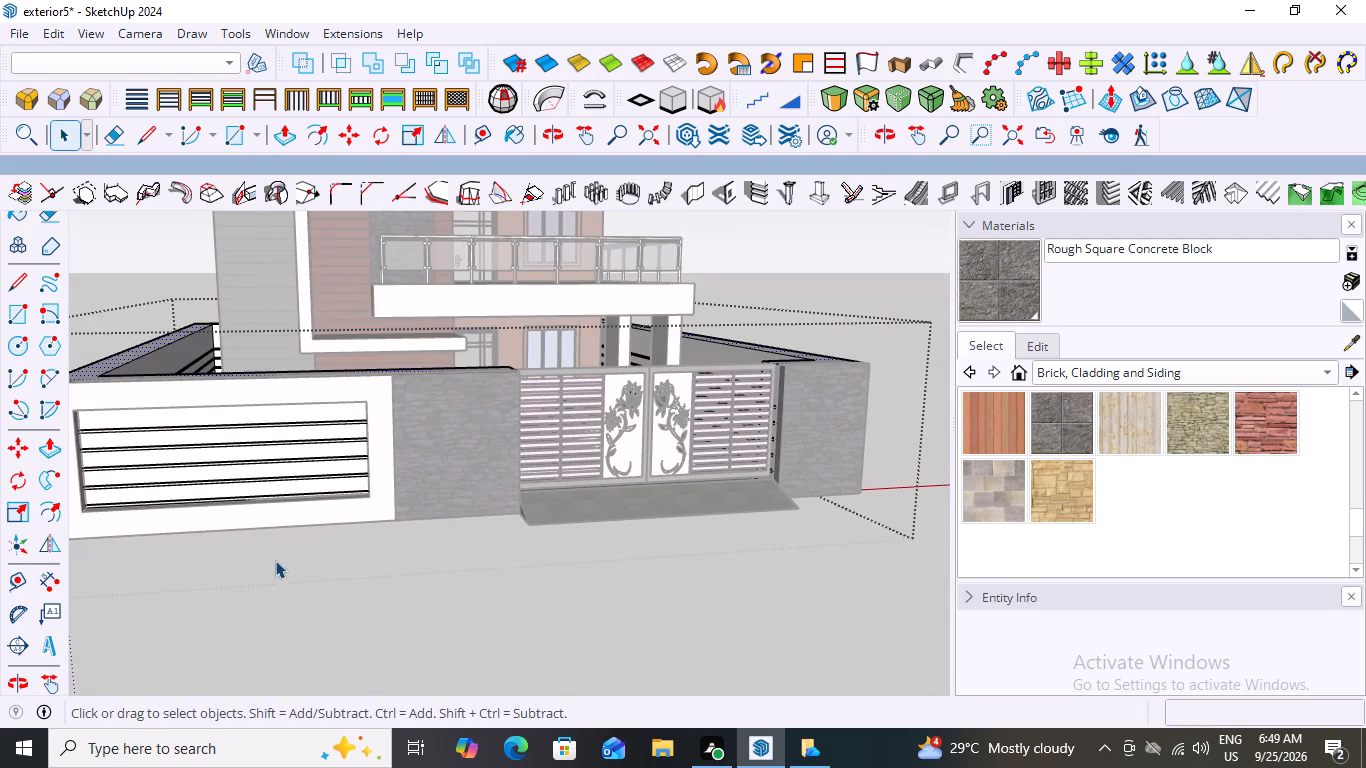
{"action": "key", "text": "space"}
{"action": "left_click", "coordinate": [290, 557]}
{"action": "scroll", "coordinate": [328, 515], "scroll_direction": "down", "scroll_amount": 8}
{"action": "scroll", "coordinate": [185, 504], "scroll_direction": "up", "scroll_amount": 5}
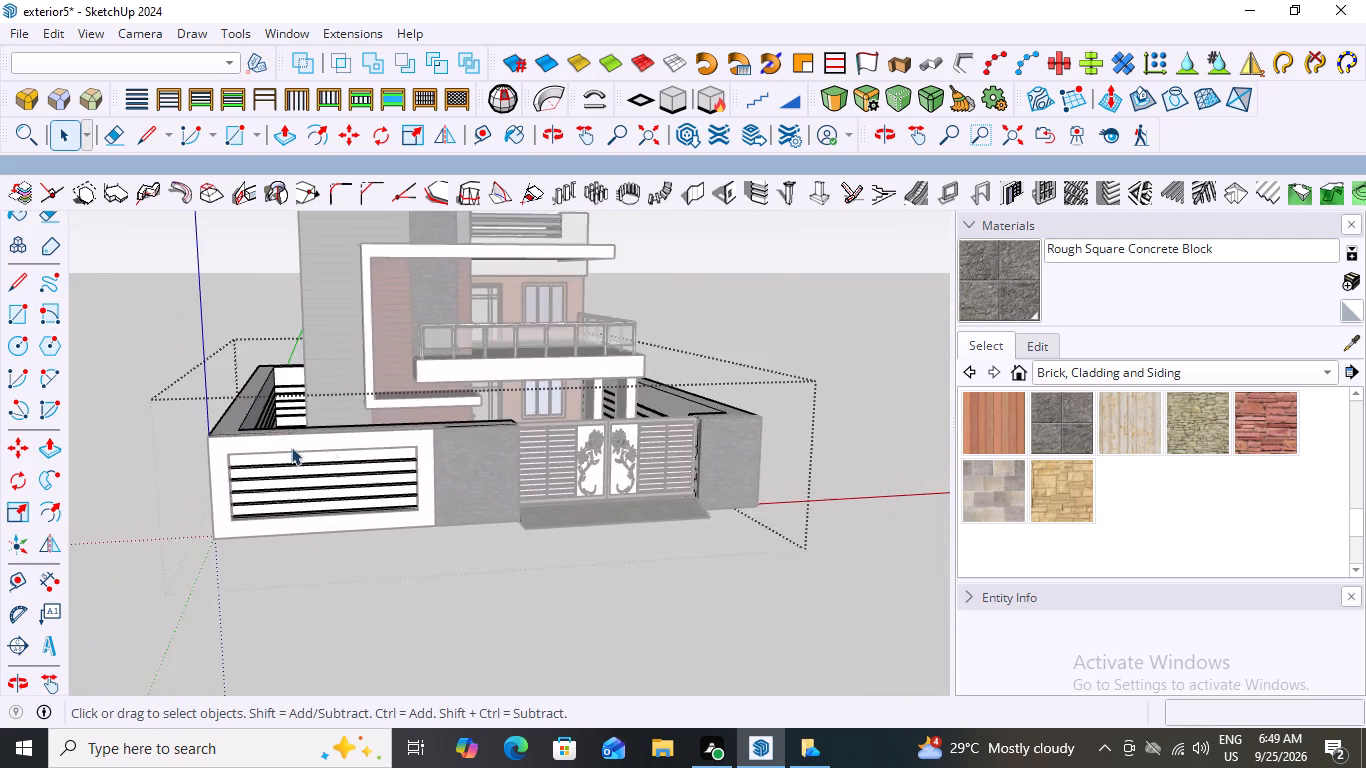
{"action": "scroll", "coordinate": [291, 447], "scroll_direction": "up", "scroll_amount": 8}
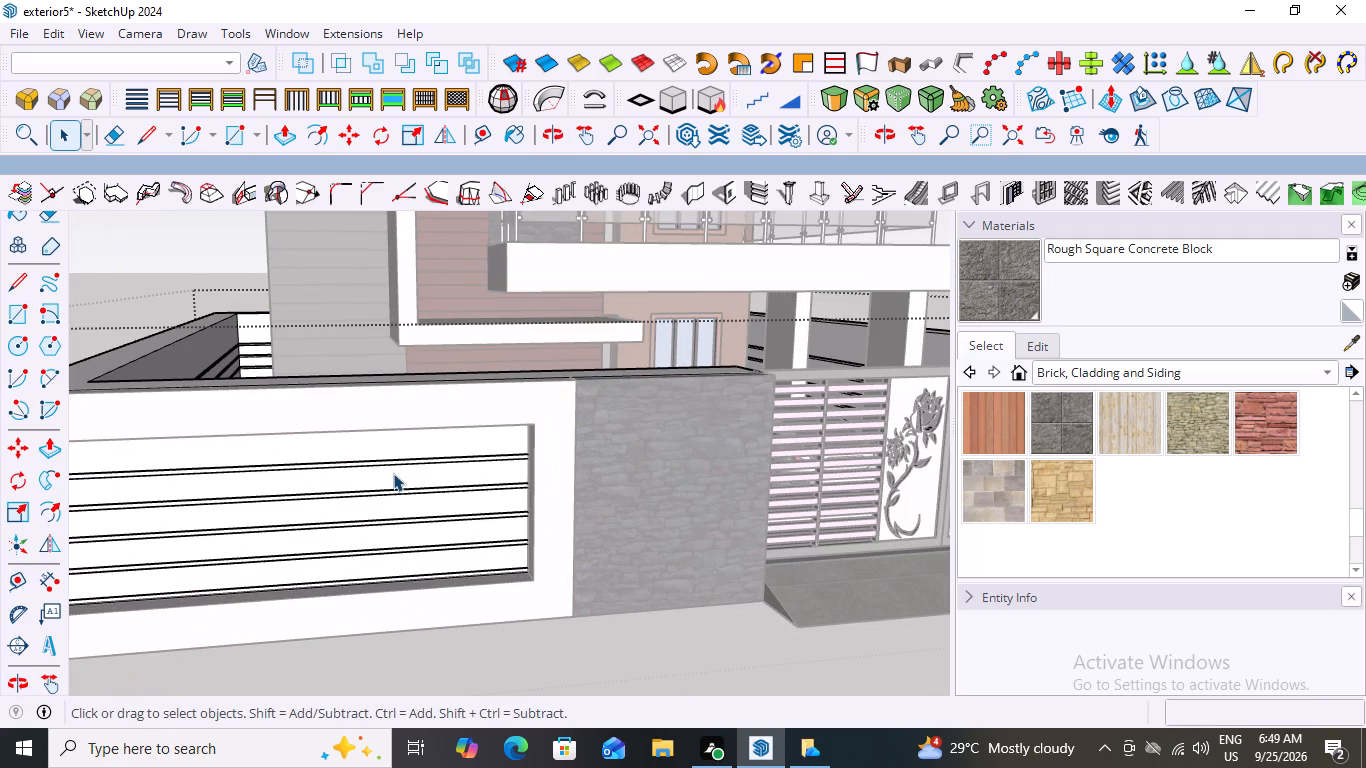
{"action": "scroll", "coordinate": [393, 473], "scroll_direction": "down", "scroll_amount": 1}
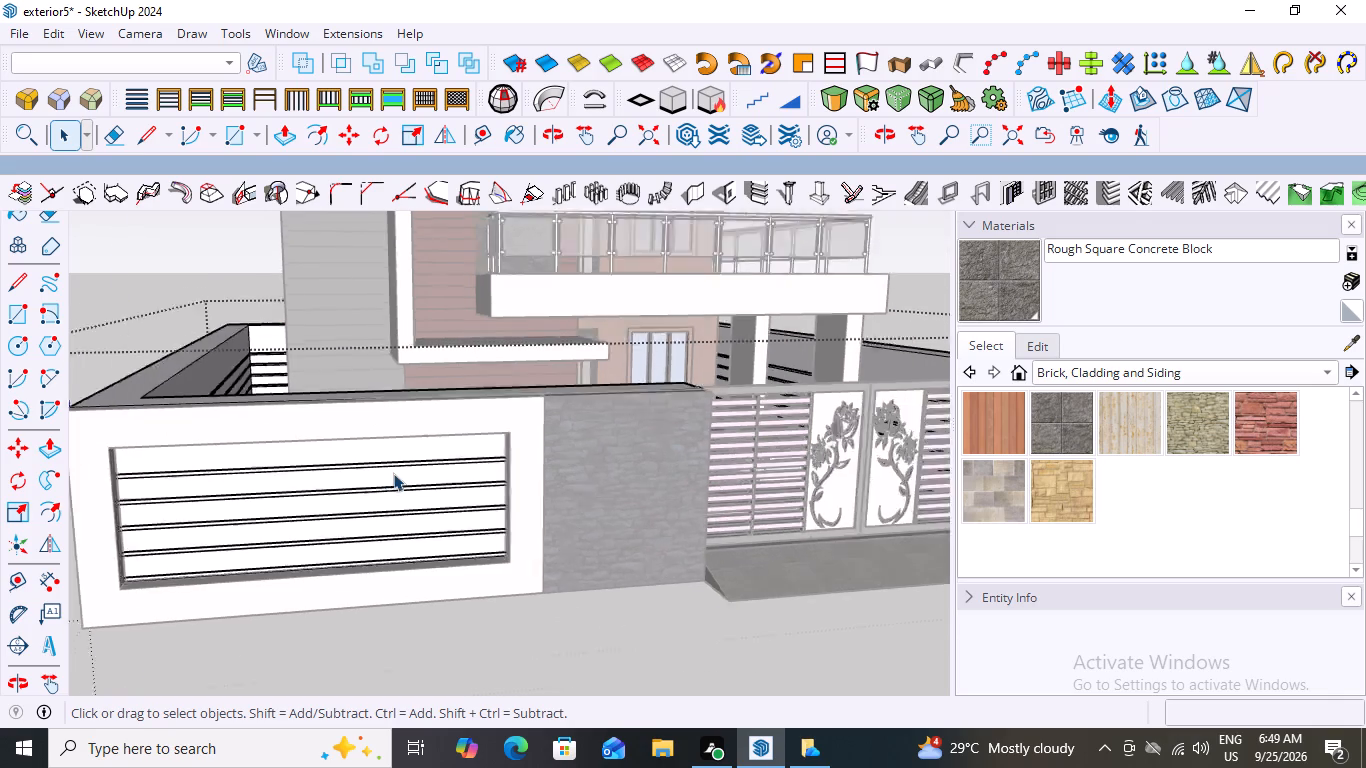
{"action": "scroll", "coordinate": [393, 473], "scroll_direction": "down", "scroll_amount": 10}
{"action": "double_click", "coordinate": [286, 298]}
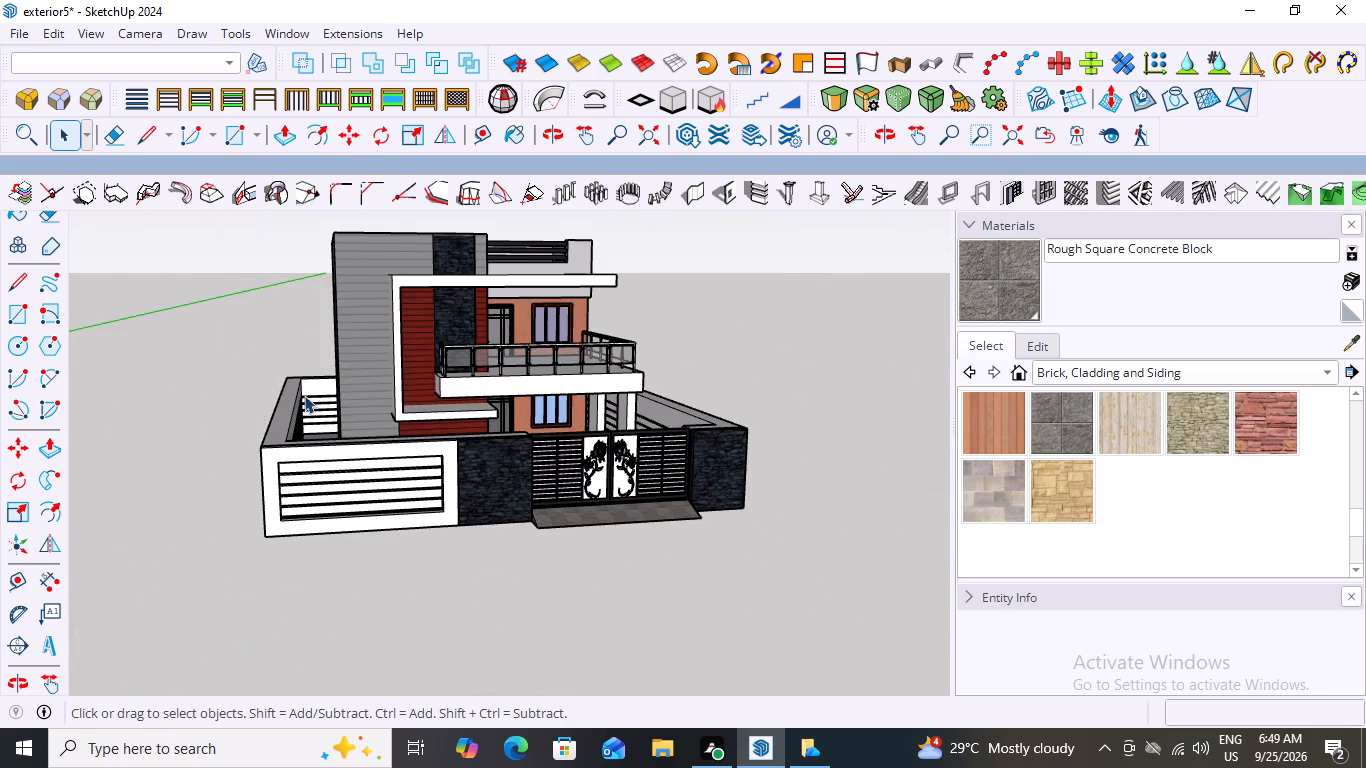
Open the white frame group for editing and select the recess's narrow side face farthest from the stone cladding.
{"action": "middle_click_drag", "start_coordinate": [424, 541], "coordinate": [104, 537]}
{"action": "scroll", "coordinate": [240, 460], "scroll_direction": "up", "scroll_amount": 4}
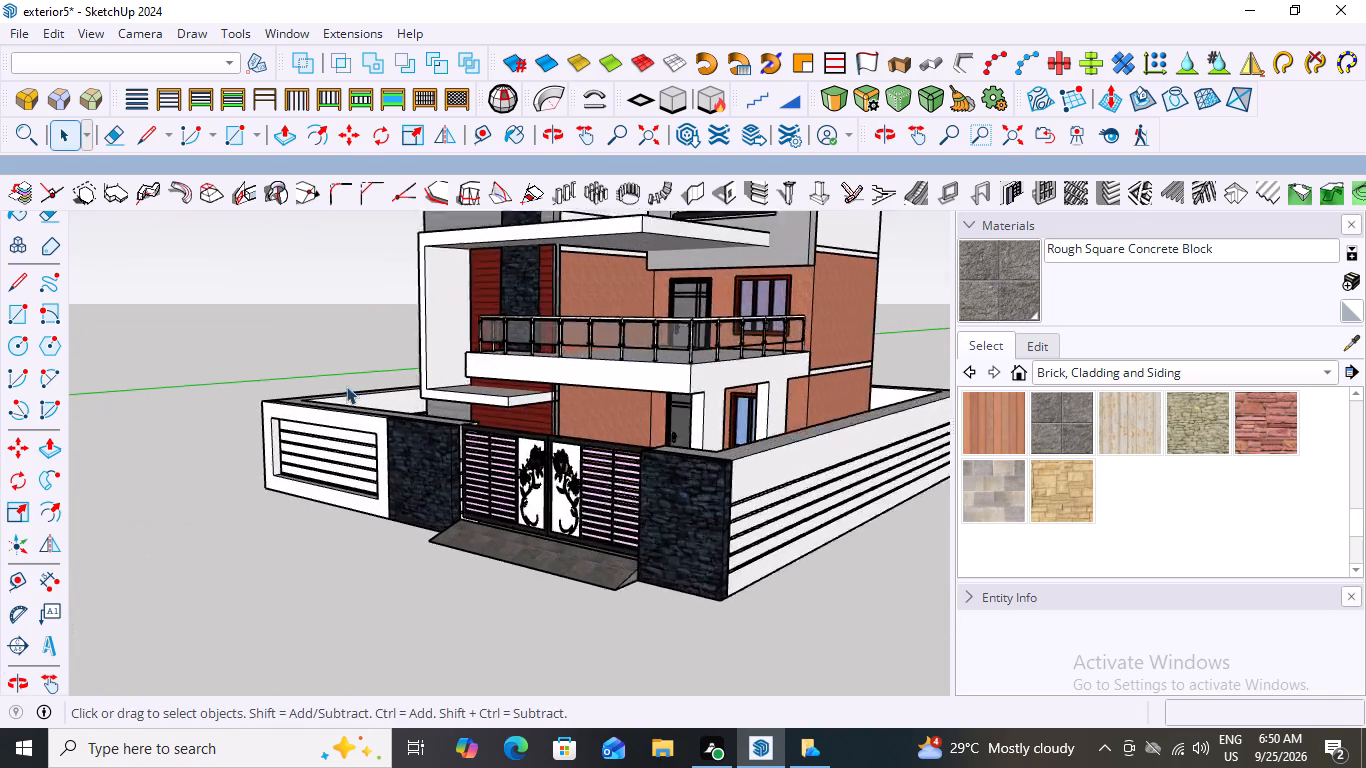
{"action": "scroll", "coordinate": [346, 386], "scroll_direction": "up", "scroll_amount": 9}
{"action": "scroll", "coordinate": [284, 486], "scroll_direction": "up", "scroll_amount": 8}
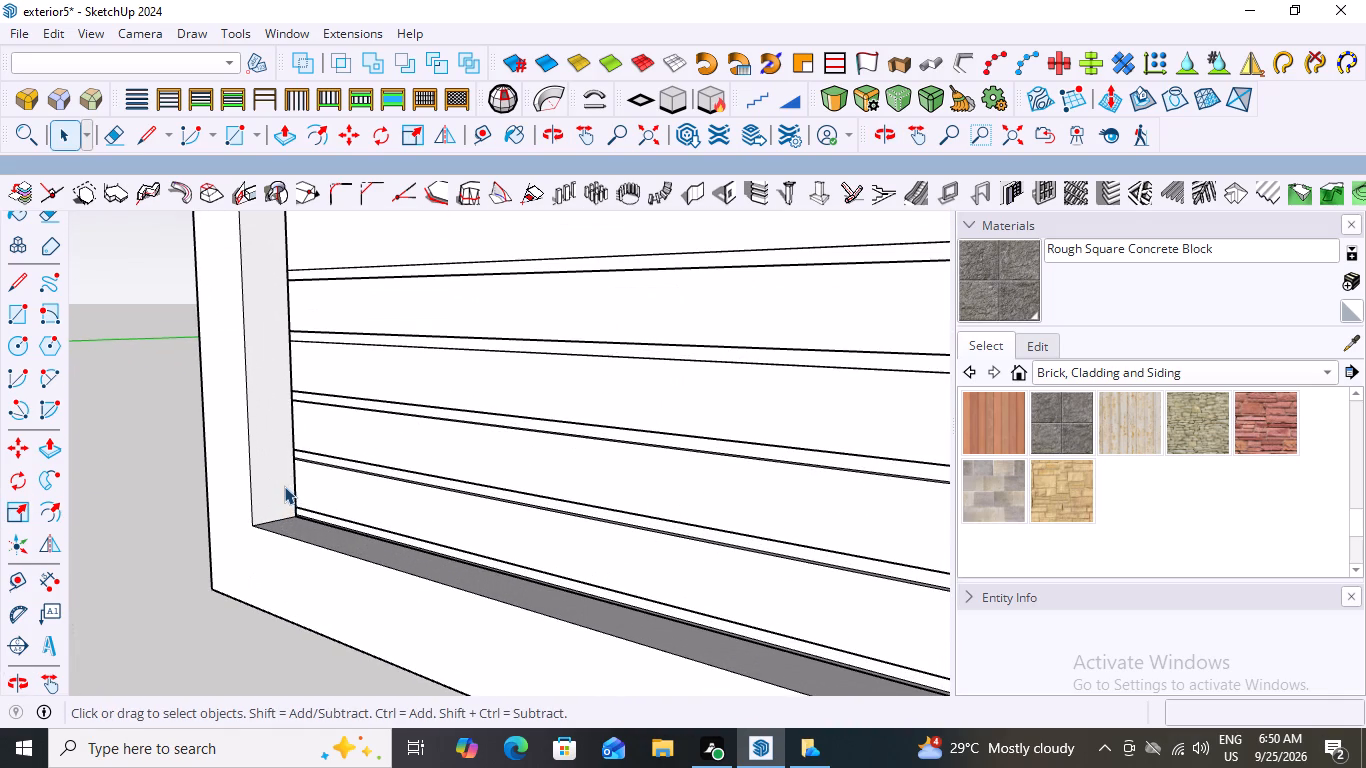
{"action": "left_click", "coordinate": [259, 460]}
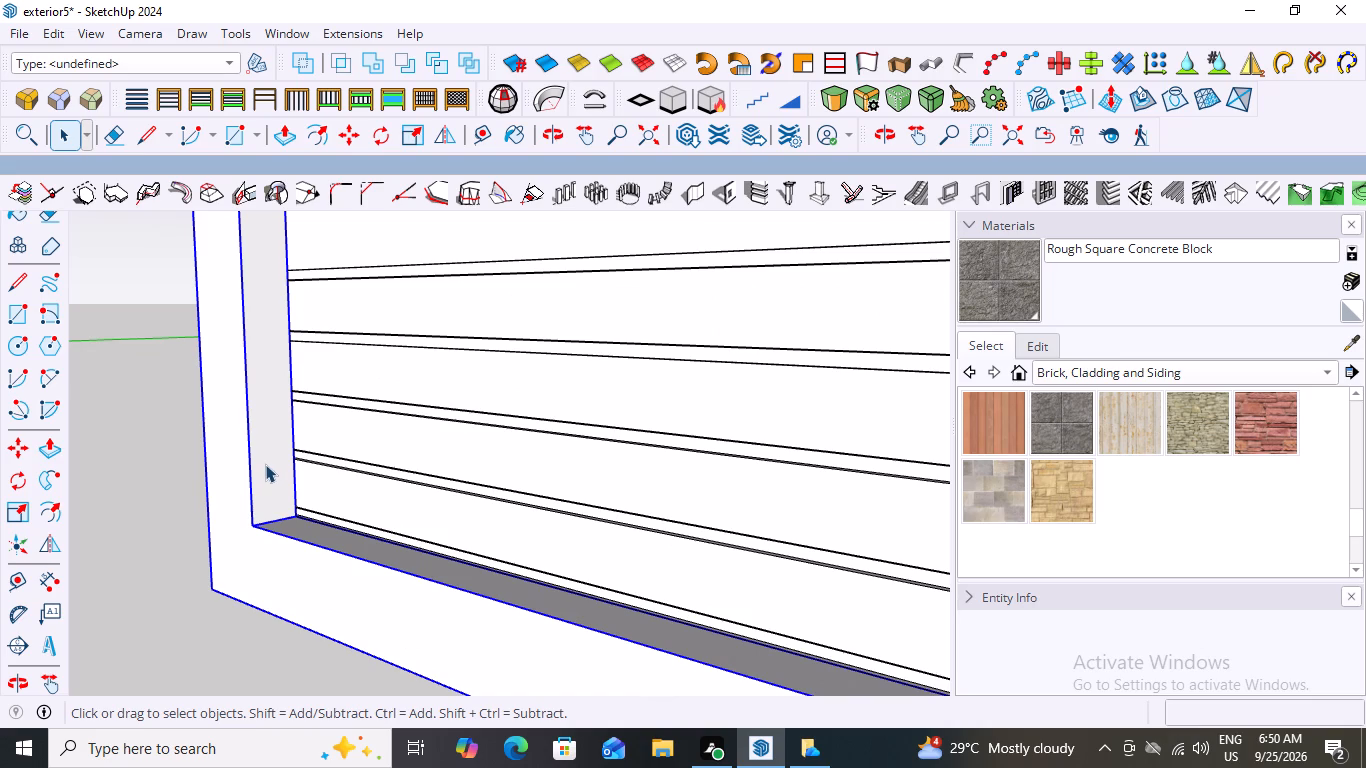
{"action": "scroll", "coordinate": [265, 464], "scroll_direction": "down", "scroll_amount": 5}
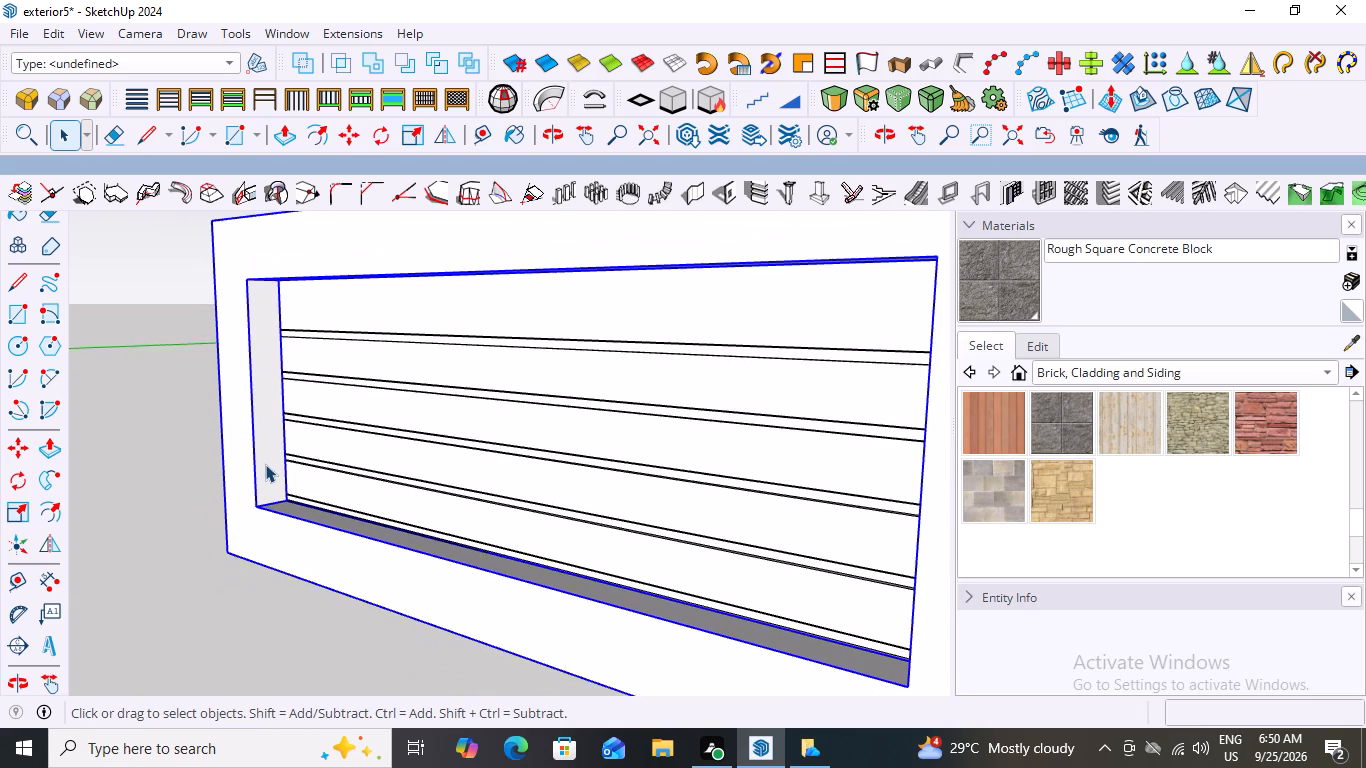
{"action": "double_click", "coordinate": [265, 464]}
{"action": "left_click", "coordinate": [265, 464]}
{"action": "left_click", "coordinate": [280, 449]}
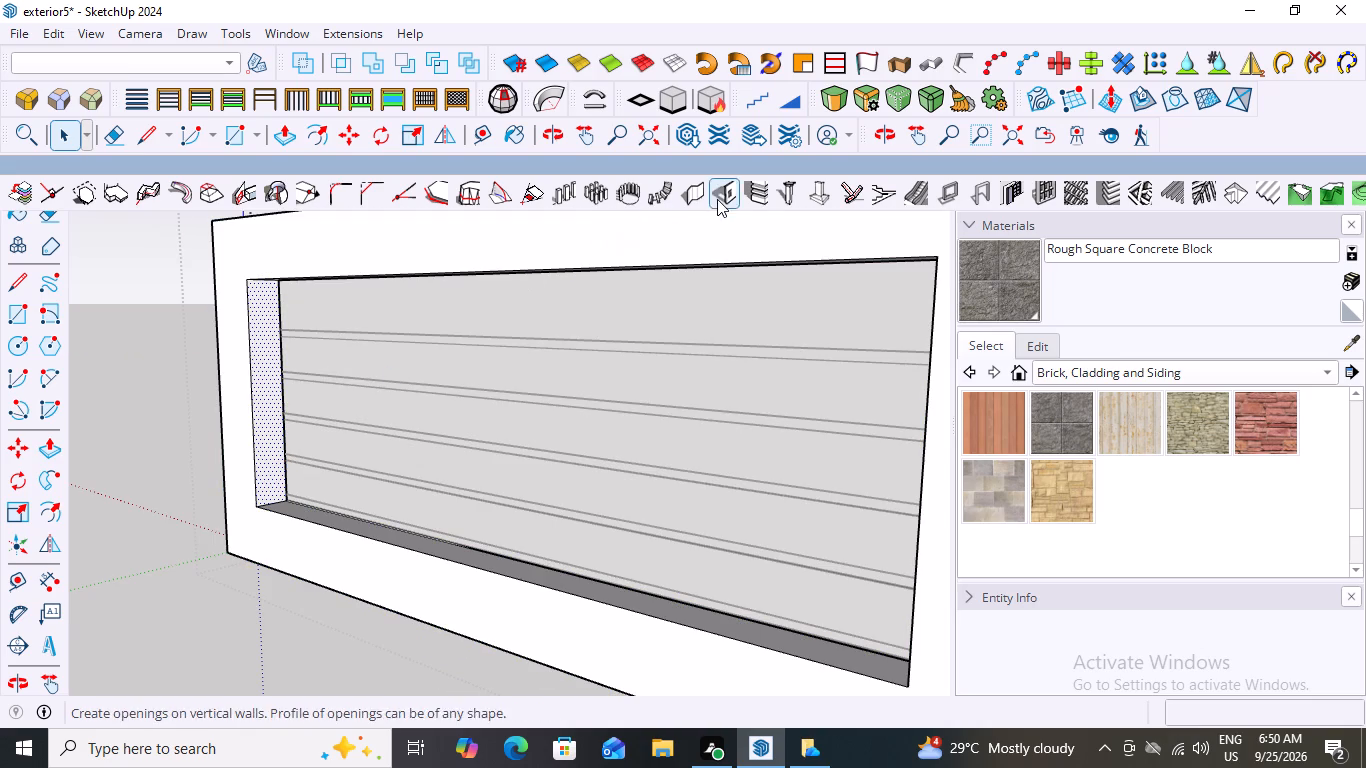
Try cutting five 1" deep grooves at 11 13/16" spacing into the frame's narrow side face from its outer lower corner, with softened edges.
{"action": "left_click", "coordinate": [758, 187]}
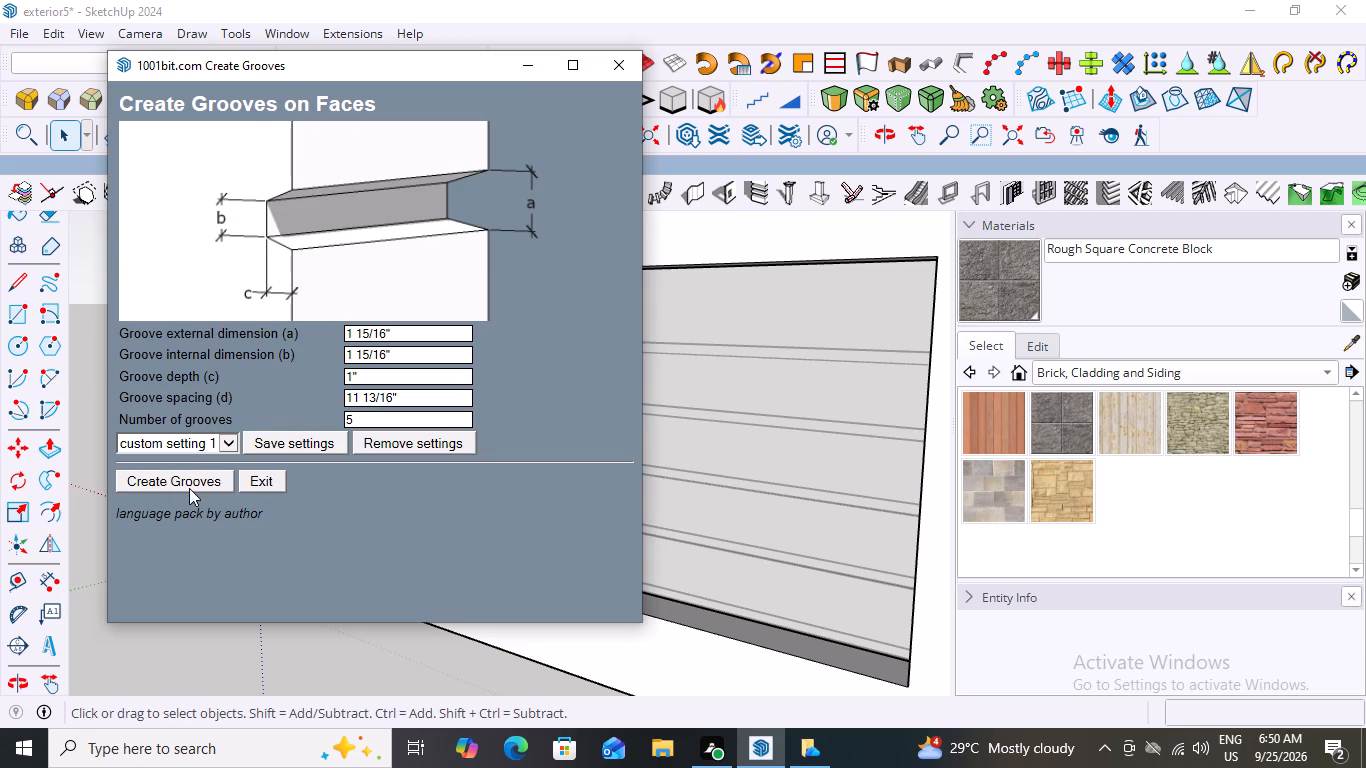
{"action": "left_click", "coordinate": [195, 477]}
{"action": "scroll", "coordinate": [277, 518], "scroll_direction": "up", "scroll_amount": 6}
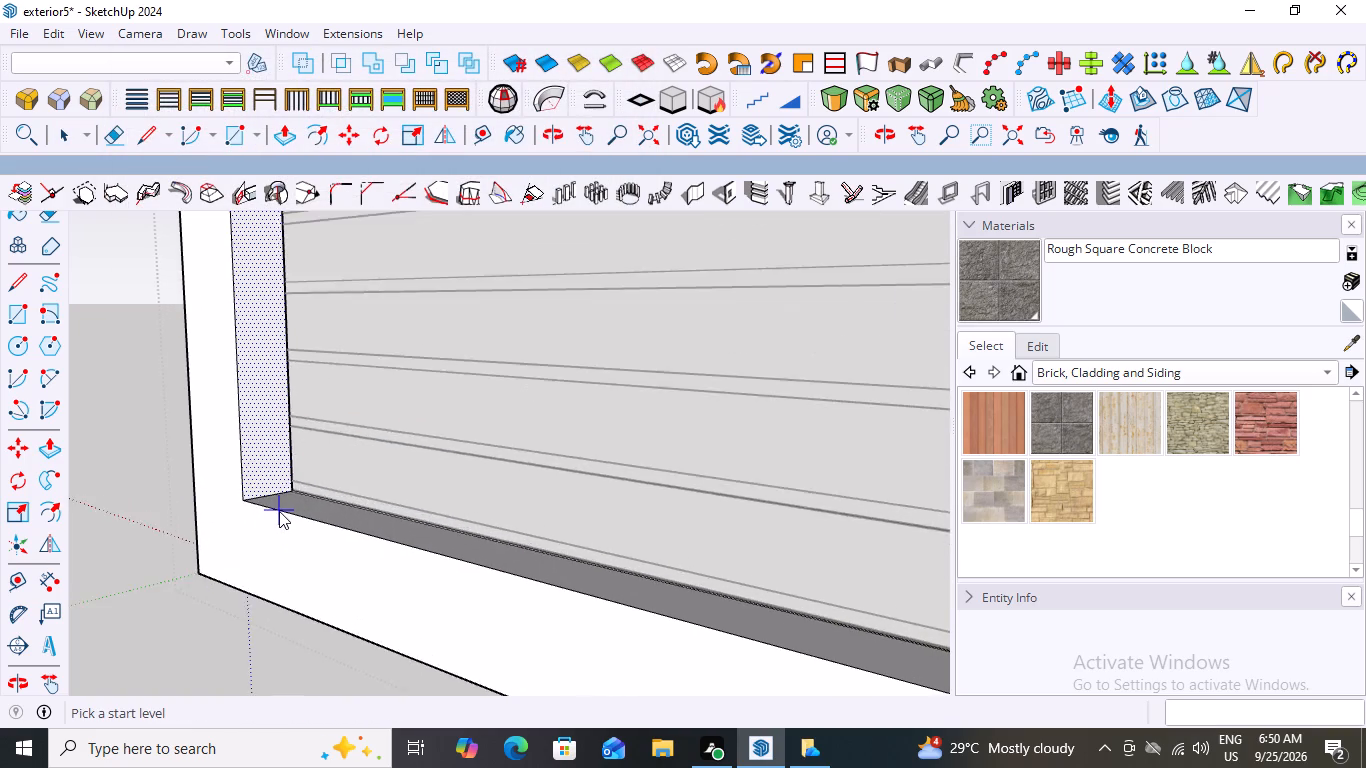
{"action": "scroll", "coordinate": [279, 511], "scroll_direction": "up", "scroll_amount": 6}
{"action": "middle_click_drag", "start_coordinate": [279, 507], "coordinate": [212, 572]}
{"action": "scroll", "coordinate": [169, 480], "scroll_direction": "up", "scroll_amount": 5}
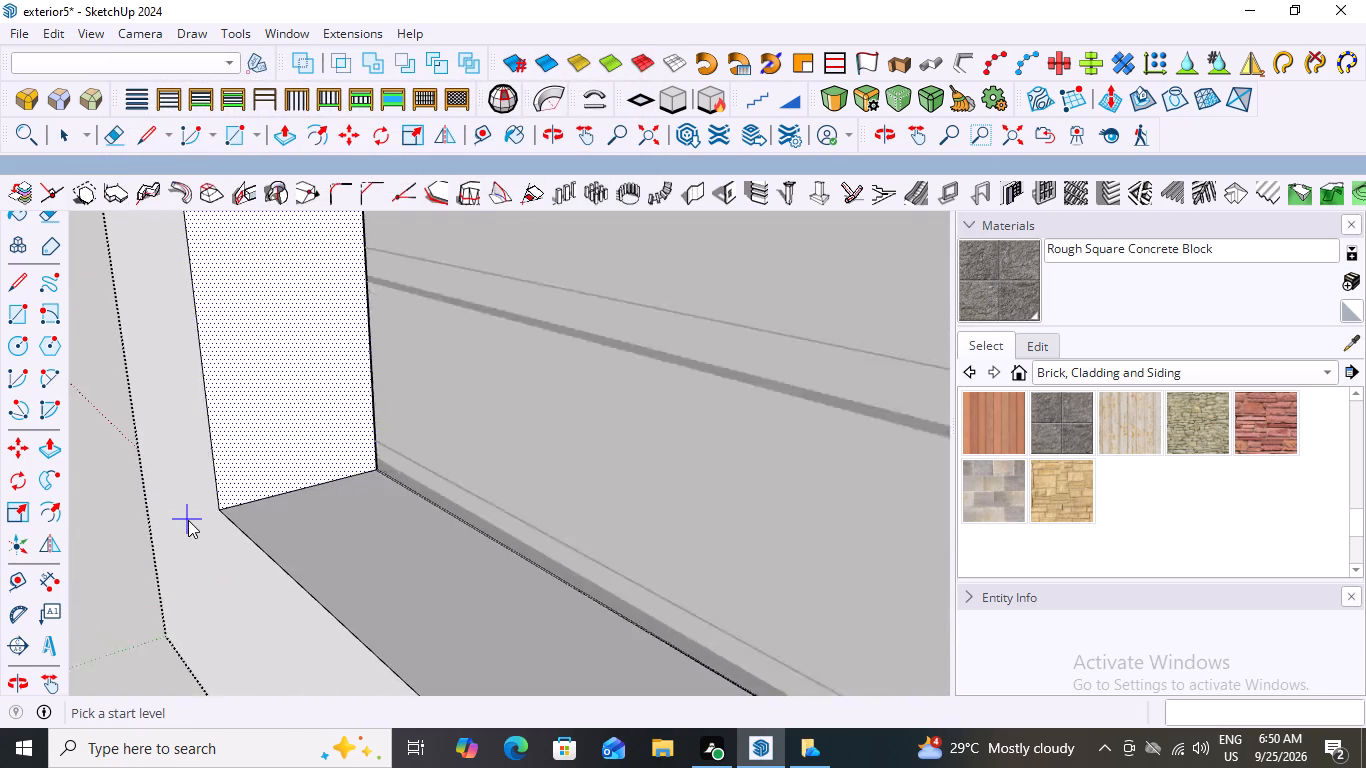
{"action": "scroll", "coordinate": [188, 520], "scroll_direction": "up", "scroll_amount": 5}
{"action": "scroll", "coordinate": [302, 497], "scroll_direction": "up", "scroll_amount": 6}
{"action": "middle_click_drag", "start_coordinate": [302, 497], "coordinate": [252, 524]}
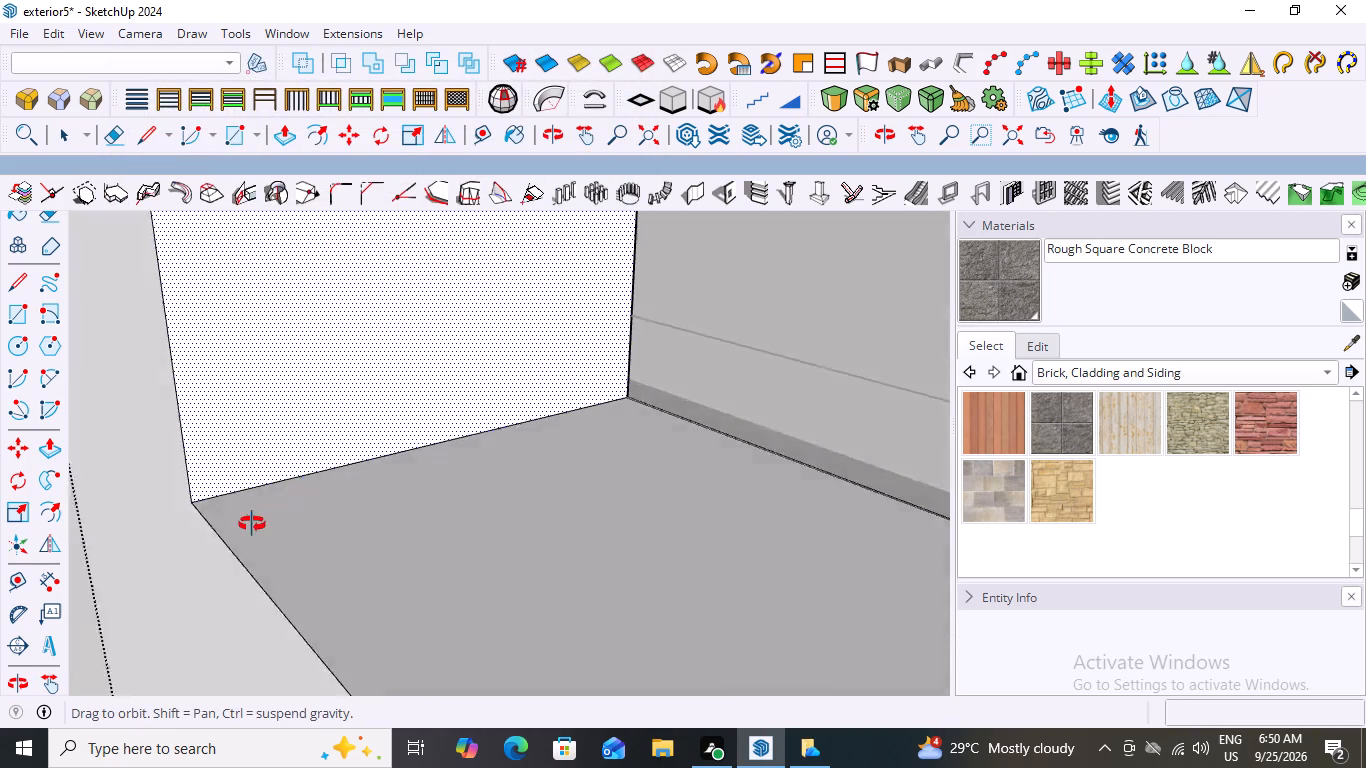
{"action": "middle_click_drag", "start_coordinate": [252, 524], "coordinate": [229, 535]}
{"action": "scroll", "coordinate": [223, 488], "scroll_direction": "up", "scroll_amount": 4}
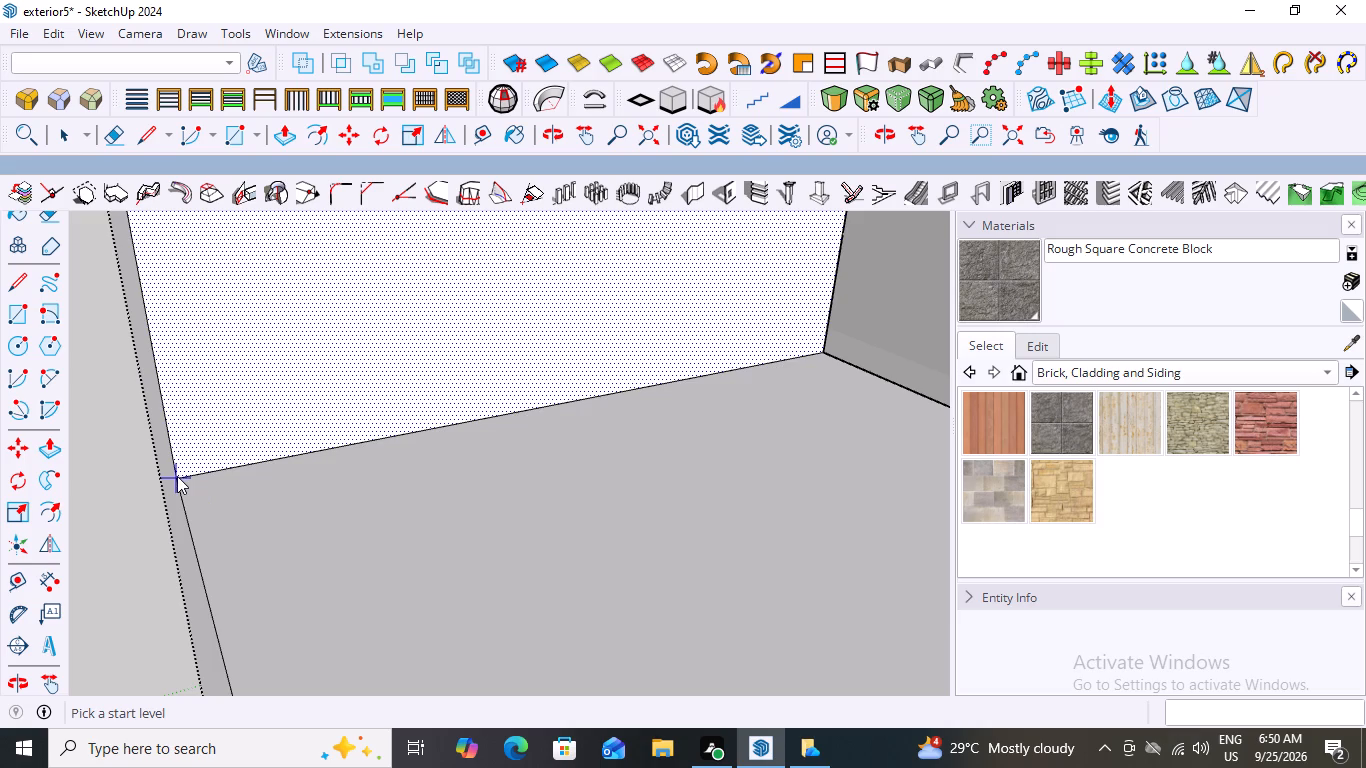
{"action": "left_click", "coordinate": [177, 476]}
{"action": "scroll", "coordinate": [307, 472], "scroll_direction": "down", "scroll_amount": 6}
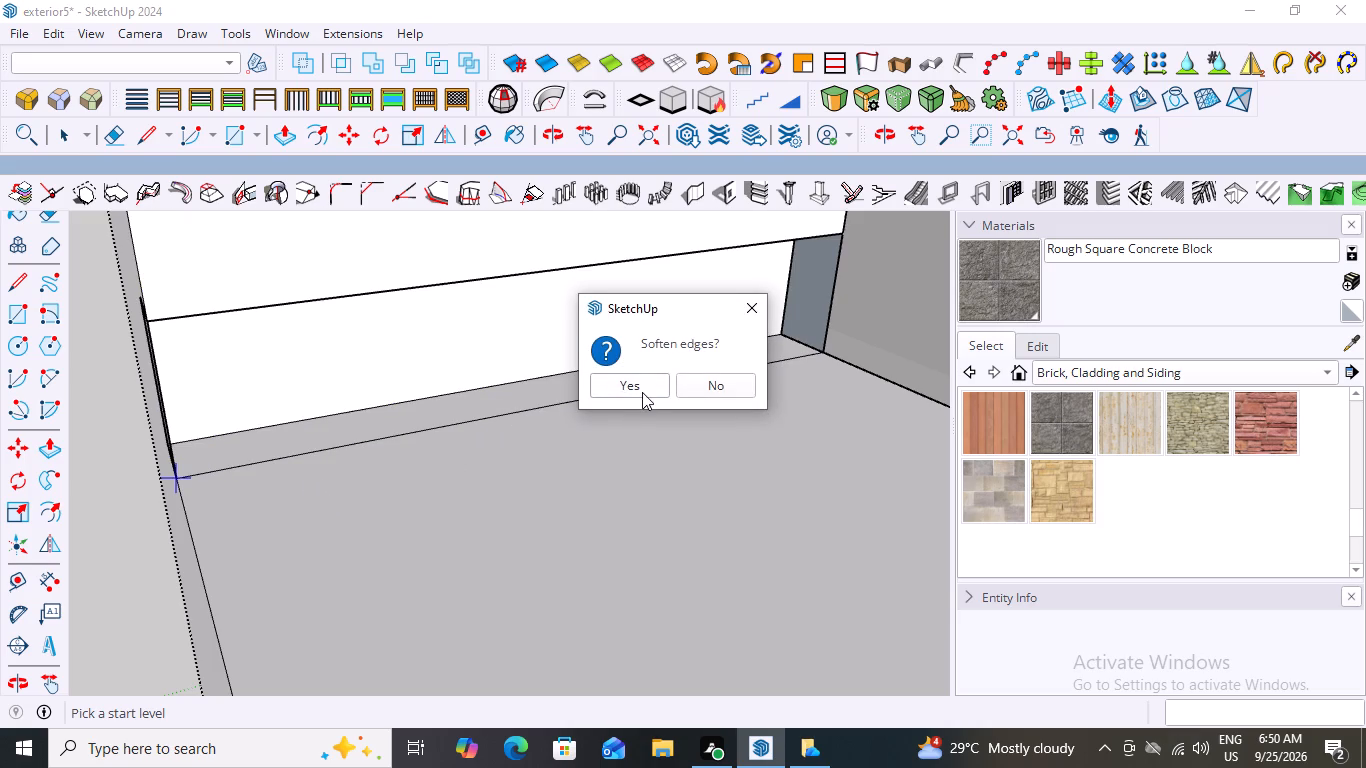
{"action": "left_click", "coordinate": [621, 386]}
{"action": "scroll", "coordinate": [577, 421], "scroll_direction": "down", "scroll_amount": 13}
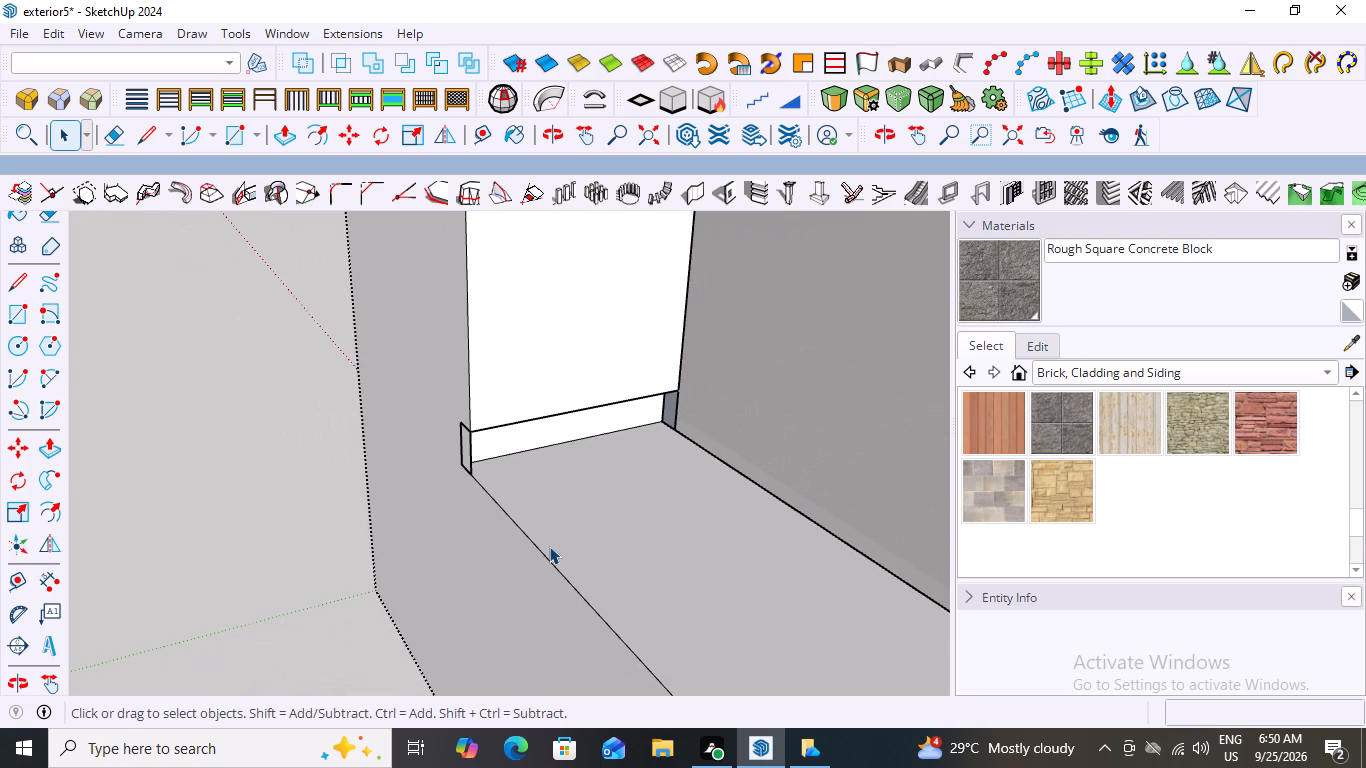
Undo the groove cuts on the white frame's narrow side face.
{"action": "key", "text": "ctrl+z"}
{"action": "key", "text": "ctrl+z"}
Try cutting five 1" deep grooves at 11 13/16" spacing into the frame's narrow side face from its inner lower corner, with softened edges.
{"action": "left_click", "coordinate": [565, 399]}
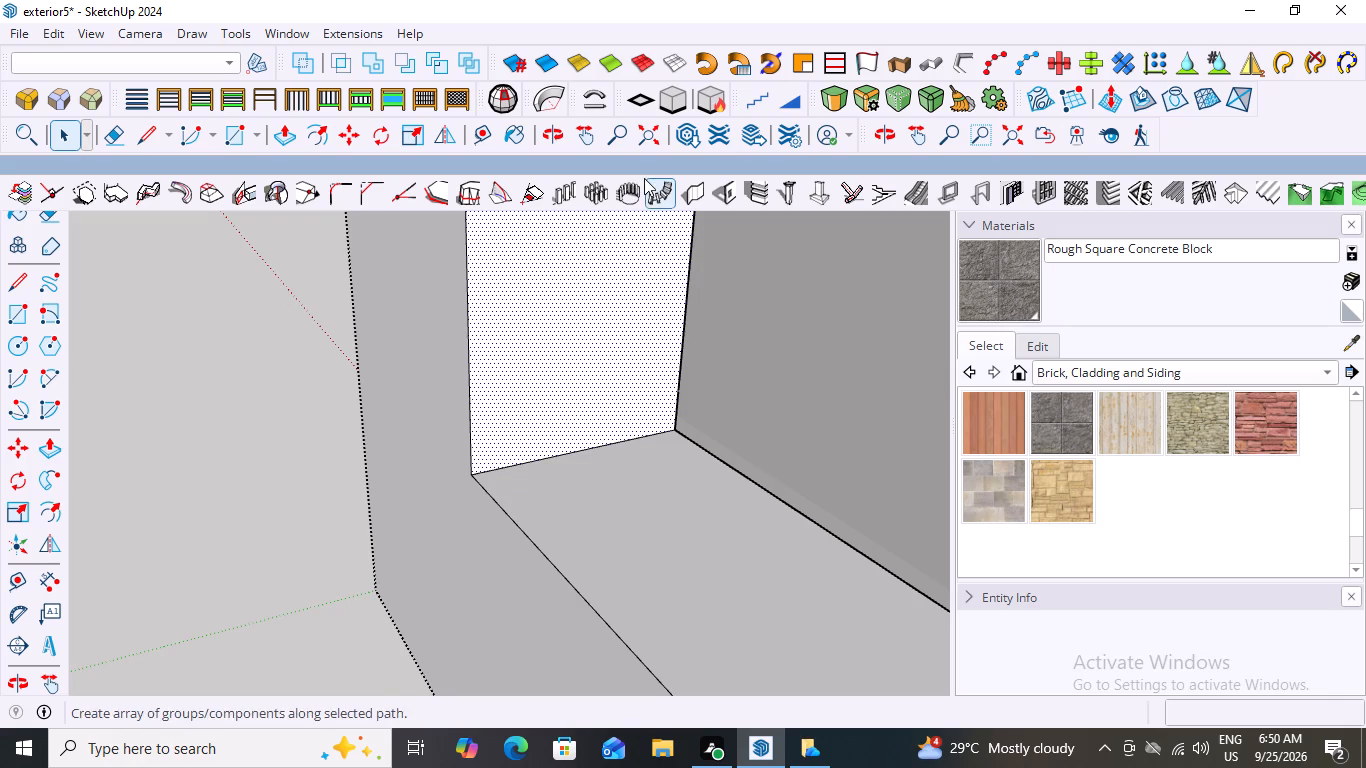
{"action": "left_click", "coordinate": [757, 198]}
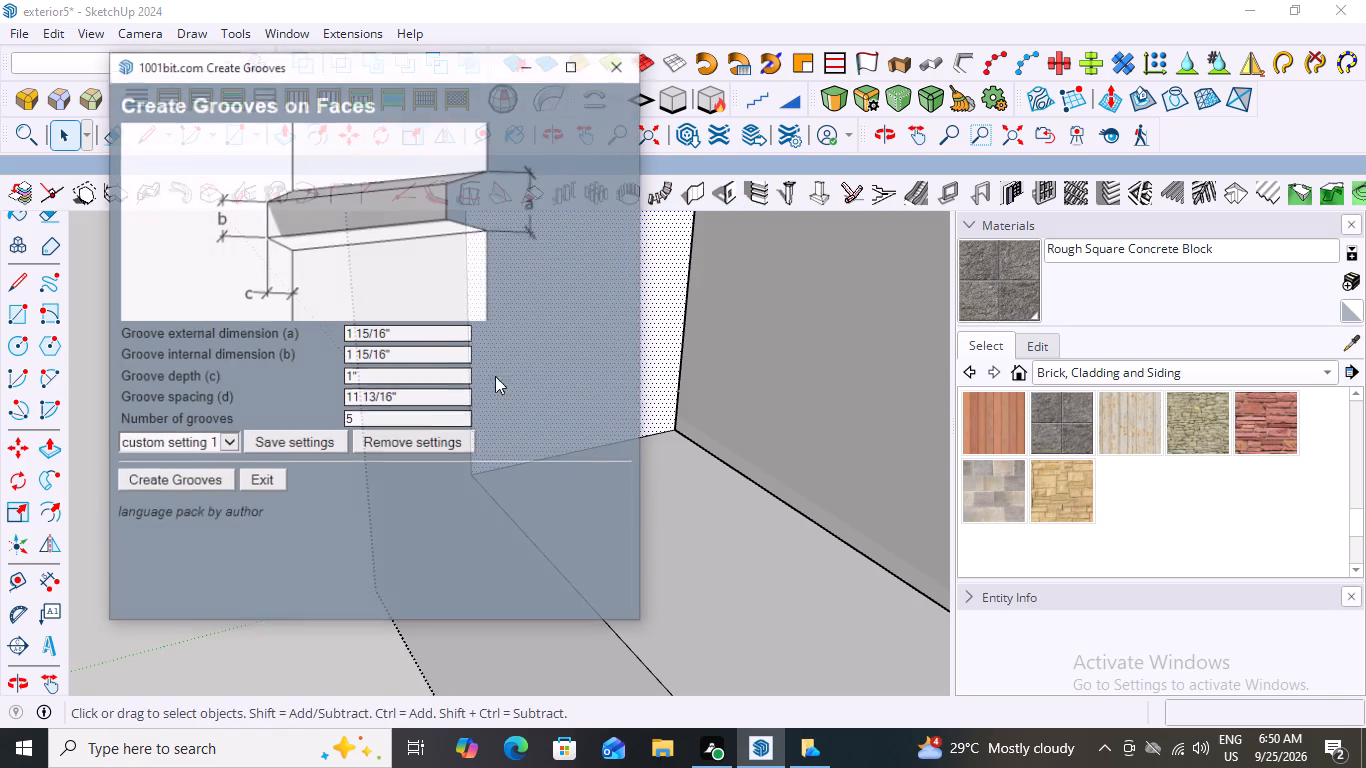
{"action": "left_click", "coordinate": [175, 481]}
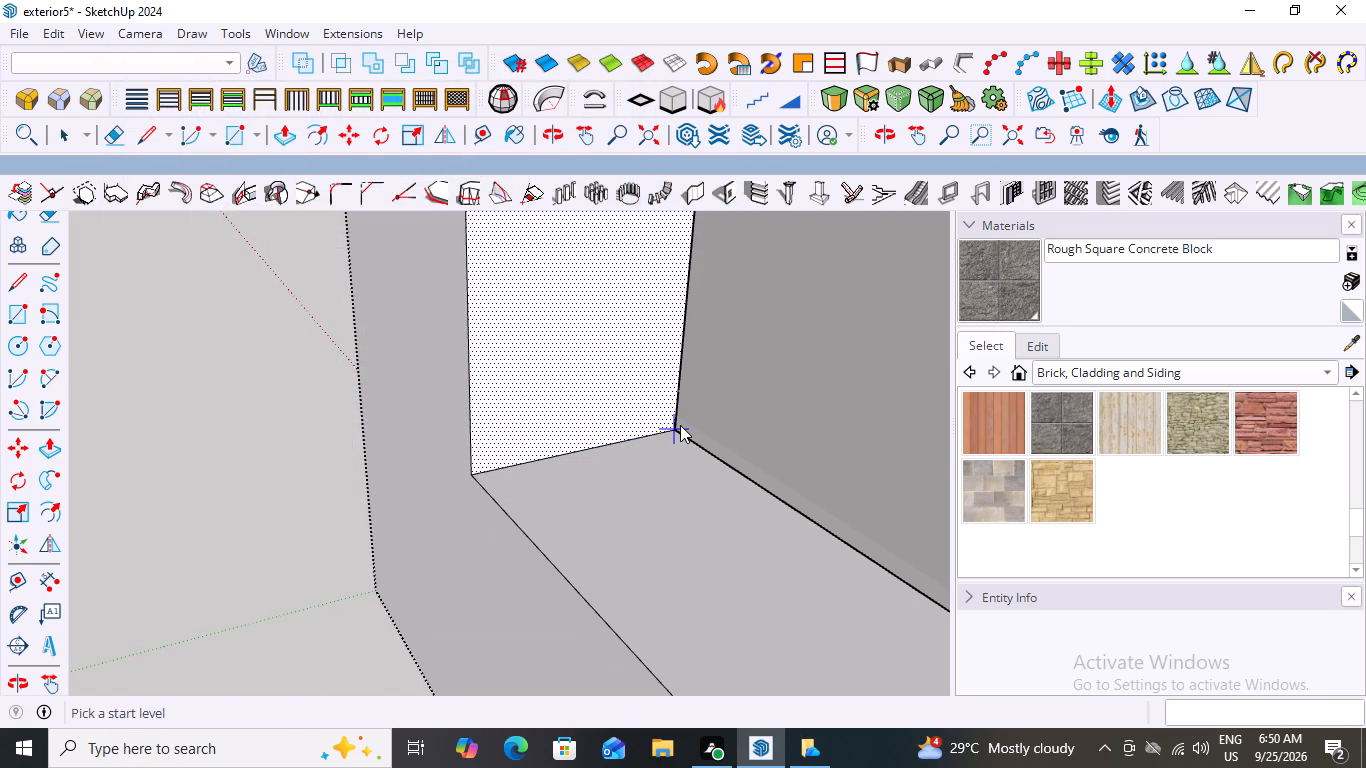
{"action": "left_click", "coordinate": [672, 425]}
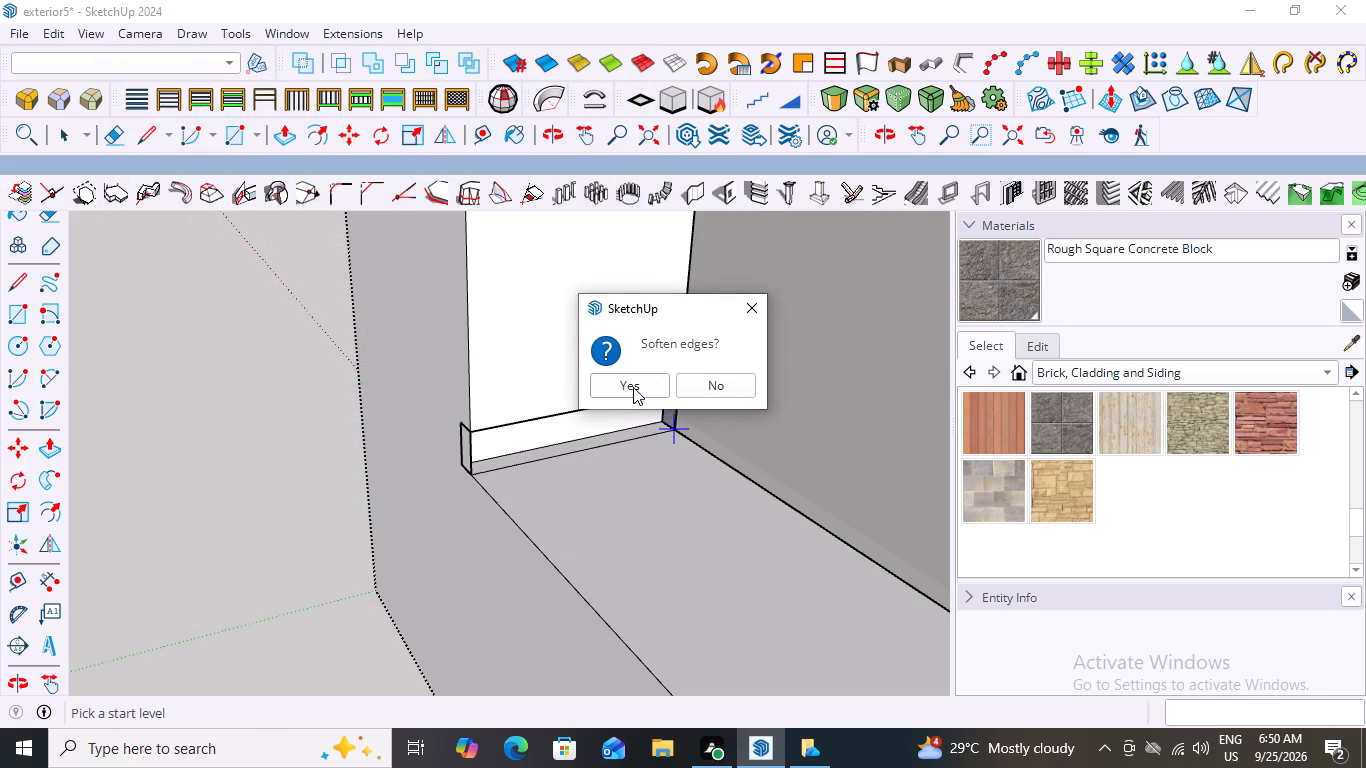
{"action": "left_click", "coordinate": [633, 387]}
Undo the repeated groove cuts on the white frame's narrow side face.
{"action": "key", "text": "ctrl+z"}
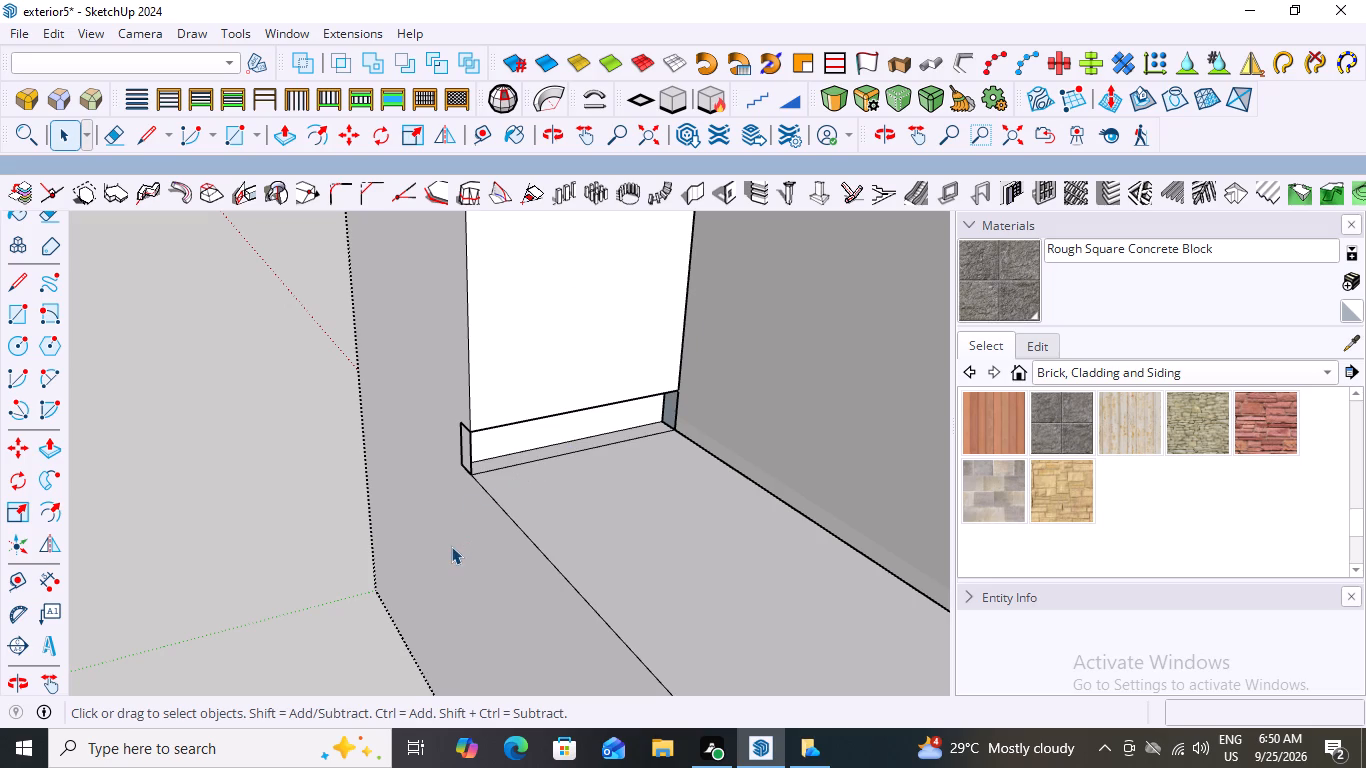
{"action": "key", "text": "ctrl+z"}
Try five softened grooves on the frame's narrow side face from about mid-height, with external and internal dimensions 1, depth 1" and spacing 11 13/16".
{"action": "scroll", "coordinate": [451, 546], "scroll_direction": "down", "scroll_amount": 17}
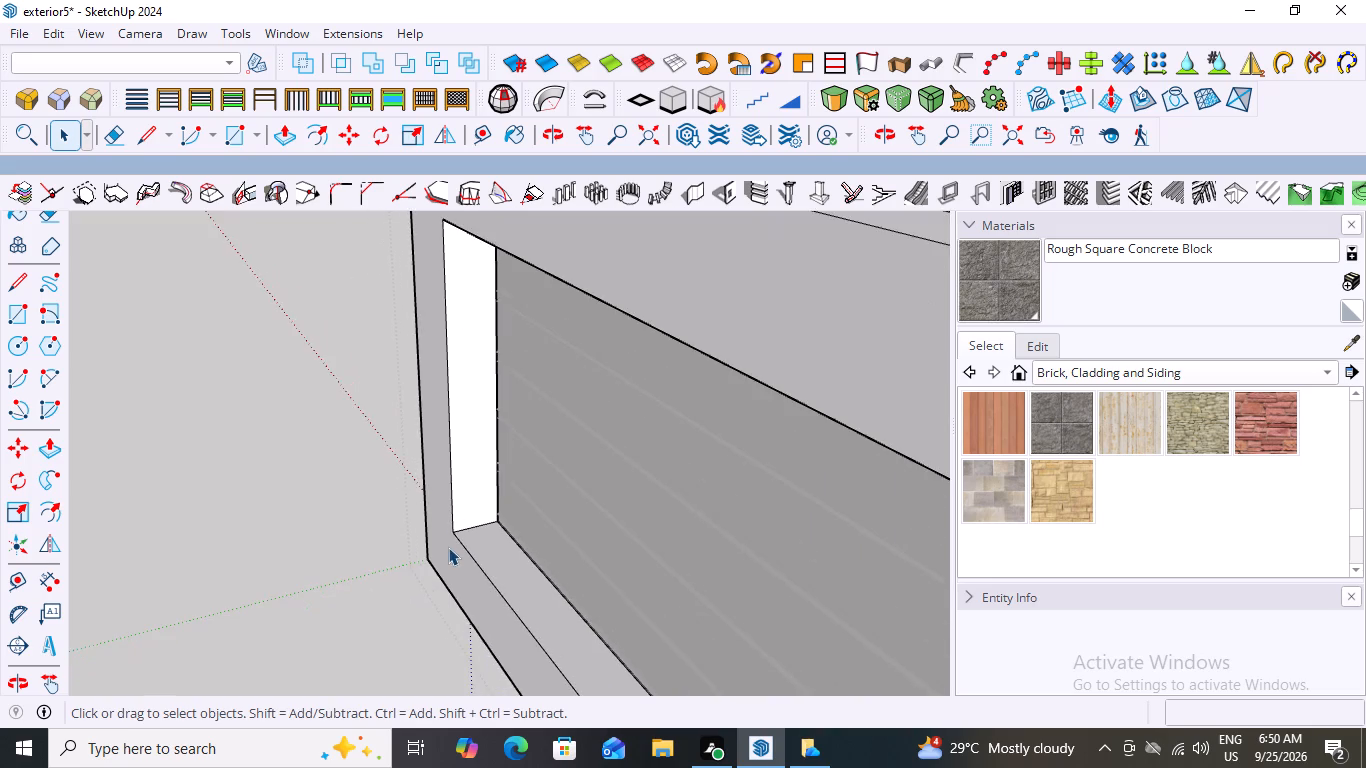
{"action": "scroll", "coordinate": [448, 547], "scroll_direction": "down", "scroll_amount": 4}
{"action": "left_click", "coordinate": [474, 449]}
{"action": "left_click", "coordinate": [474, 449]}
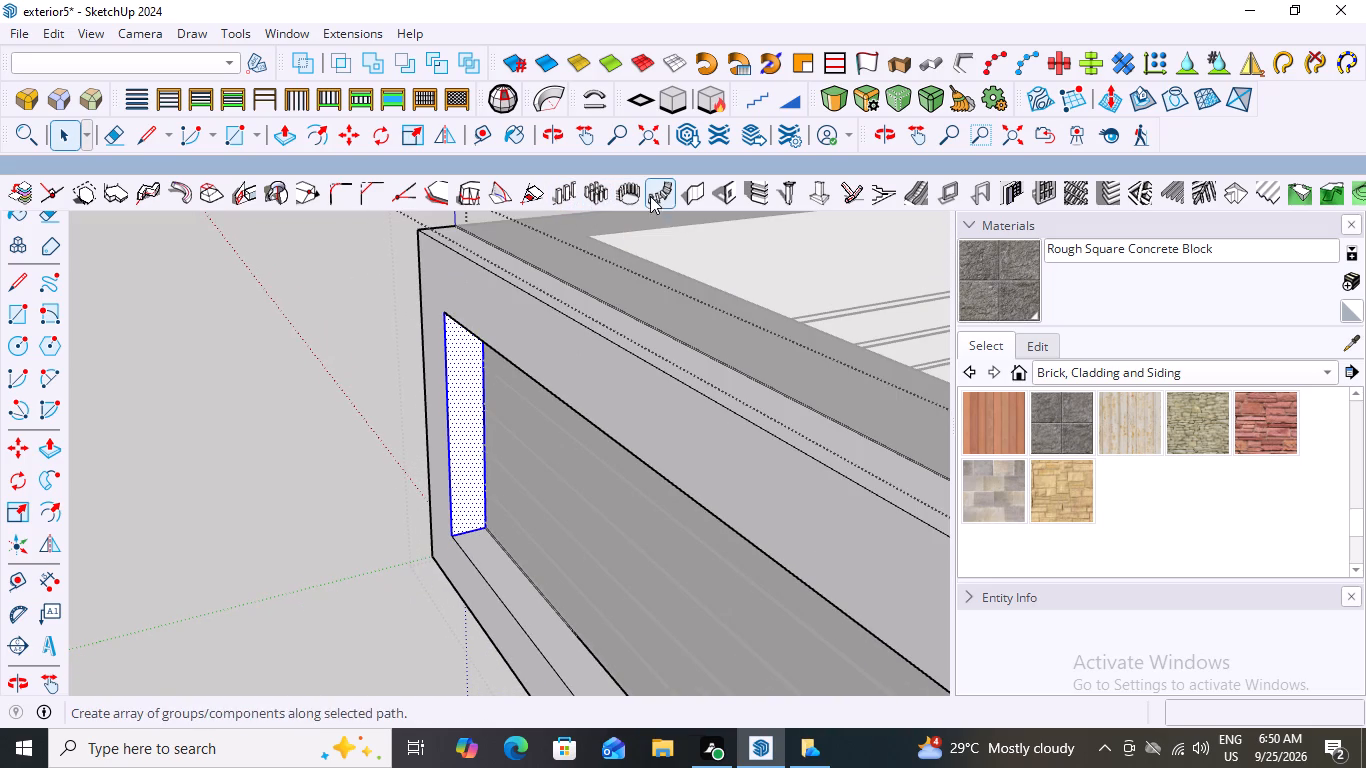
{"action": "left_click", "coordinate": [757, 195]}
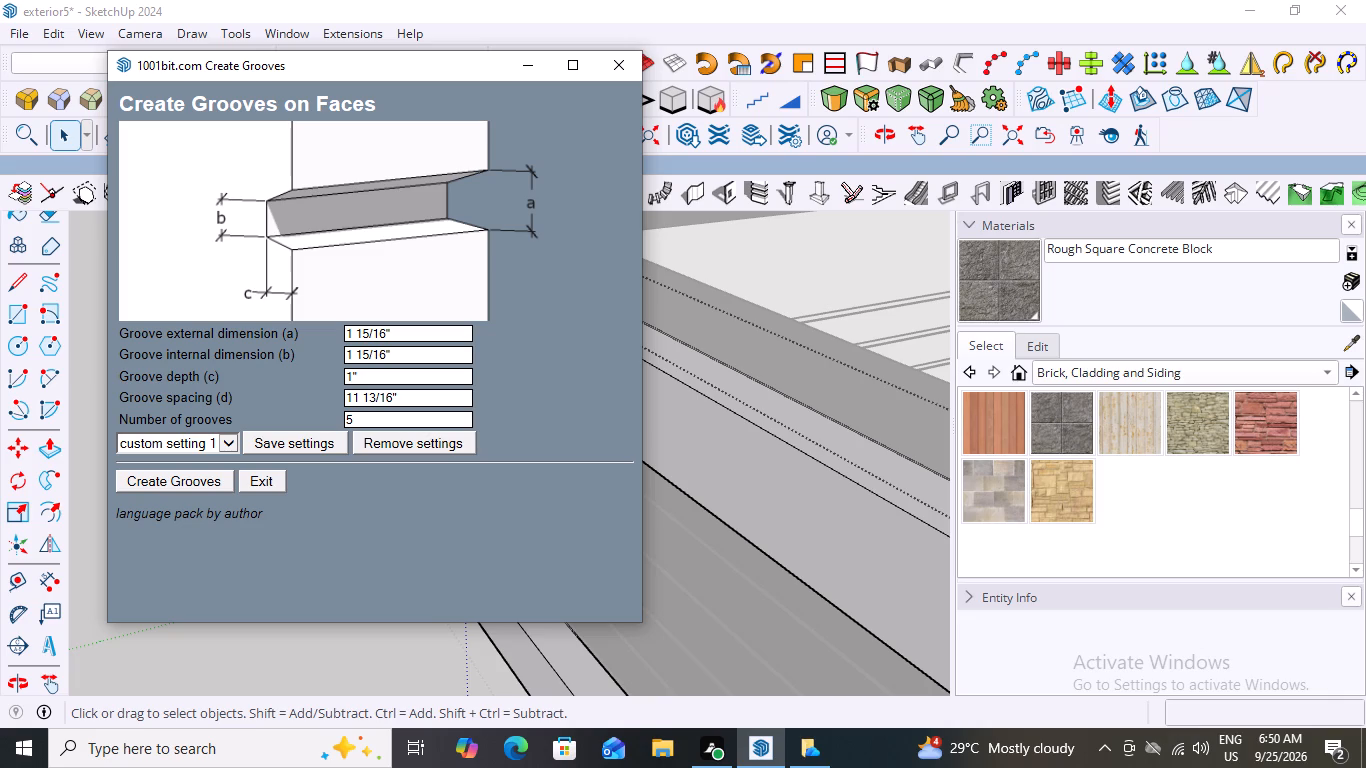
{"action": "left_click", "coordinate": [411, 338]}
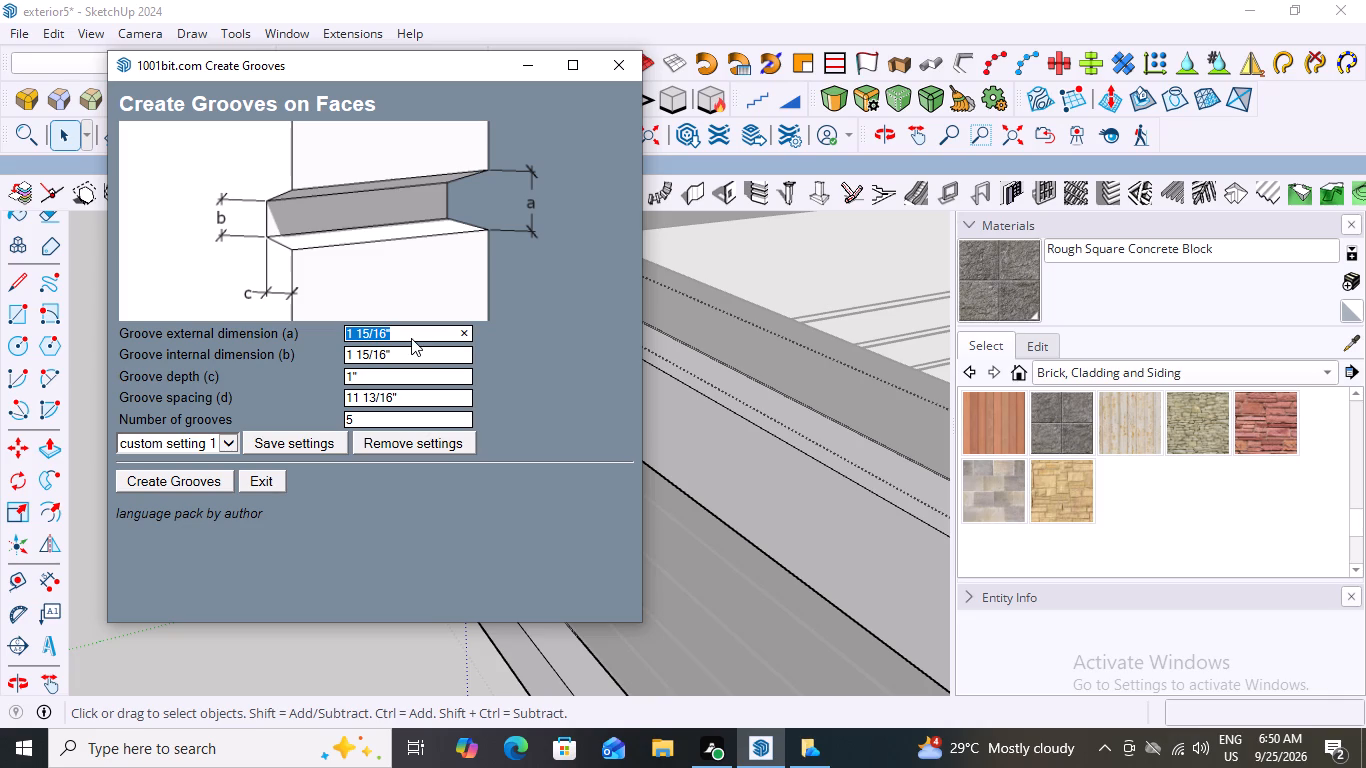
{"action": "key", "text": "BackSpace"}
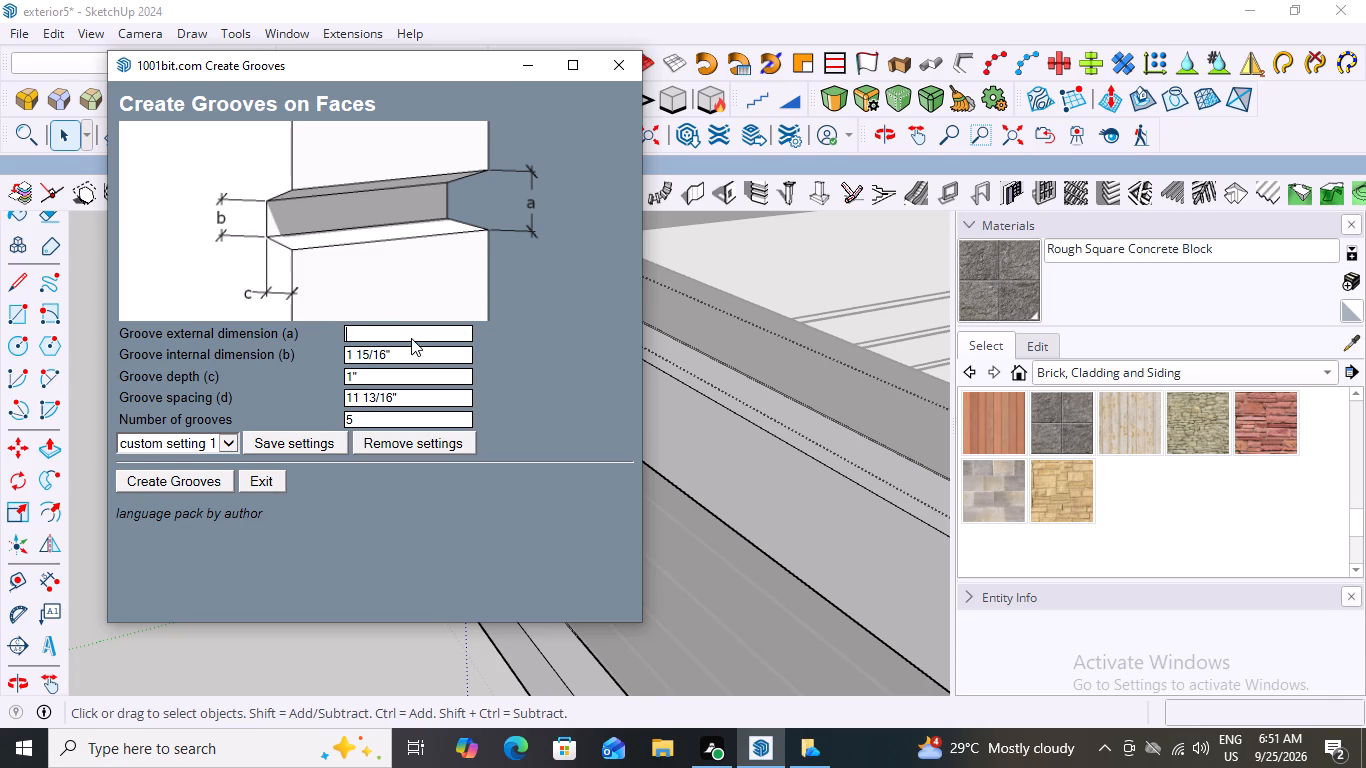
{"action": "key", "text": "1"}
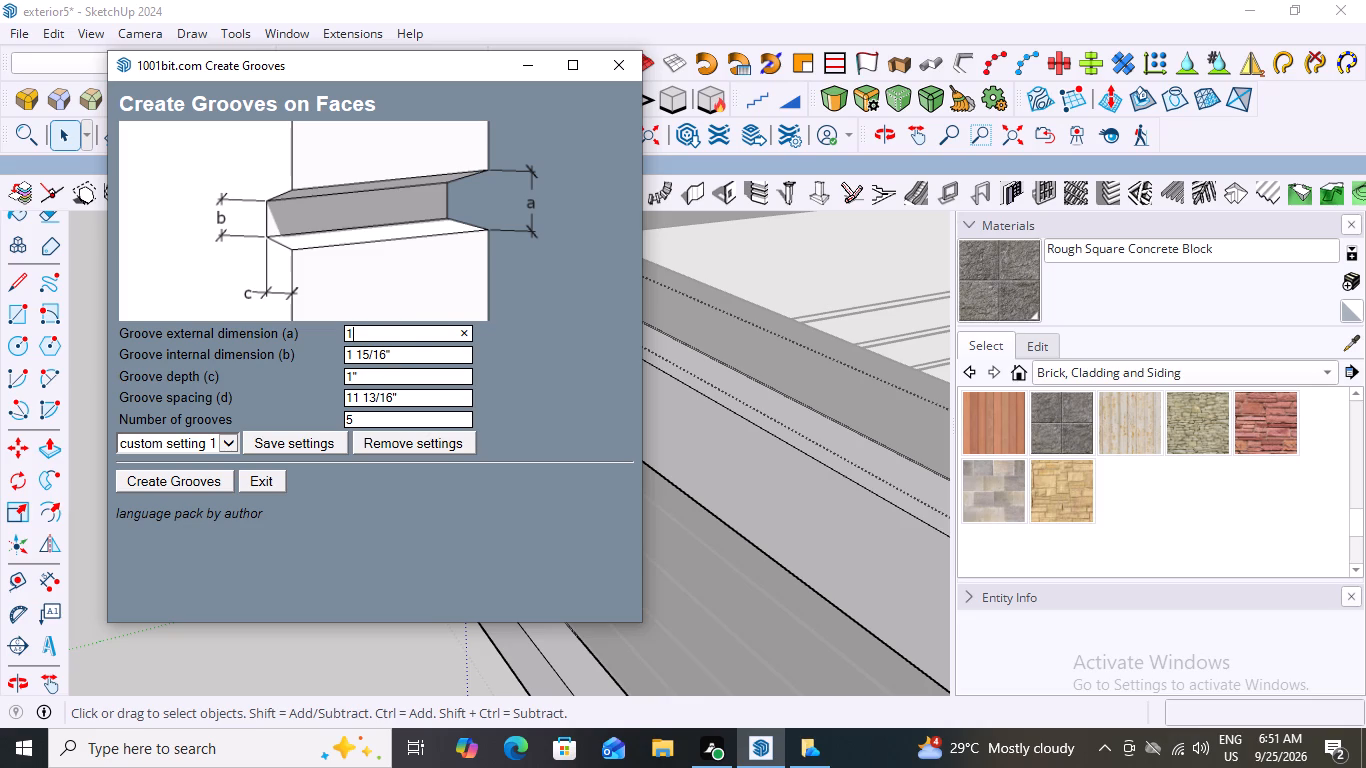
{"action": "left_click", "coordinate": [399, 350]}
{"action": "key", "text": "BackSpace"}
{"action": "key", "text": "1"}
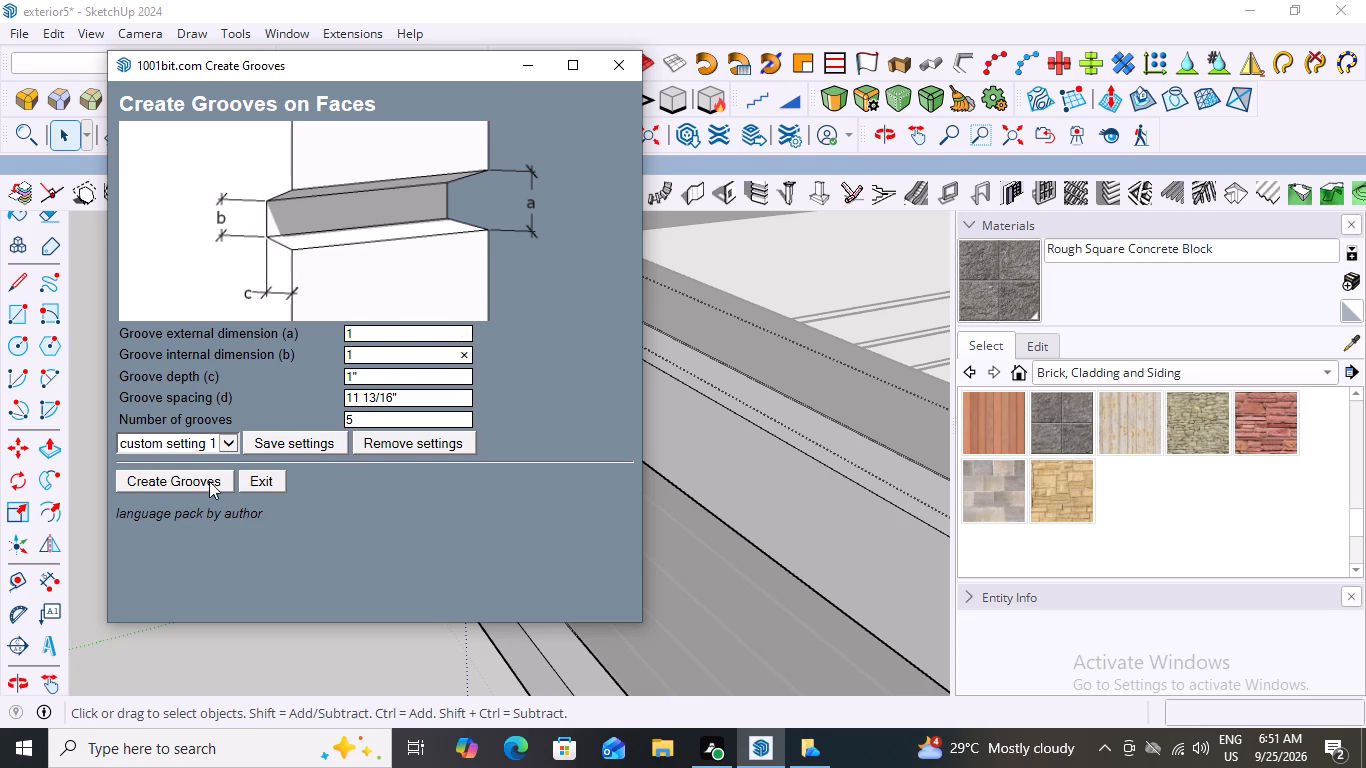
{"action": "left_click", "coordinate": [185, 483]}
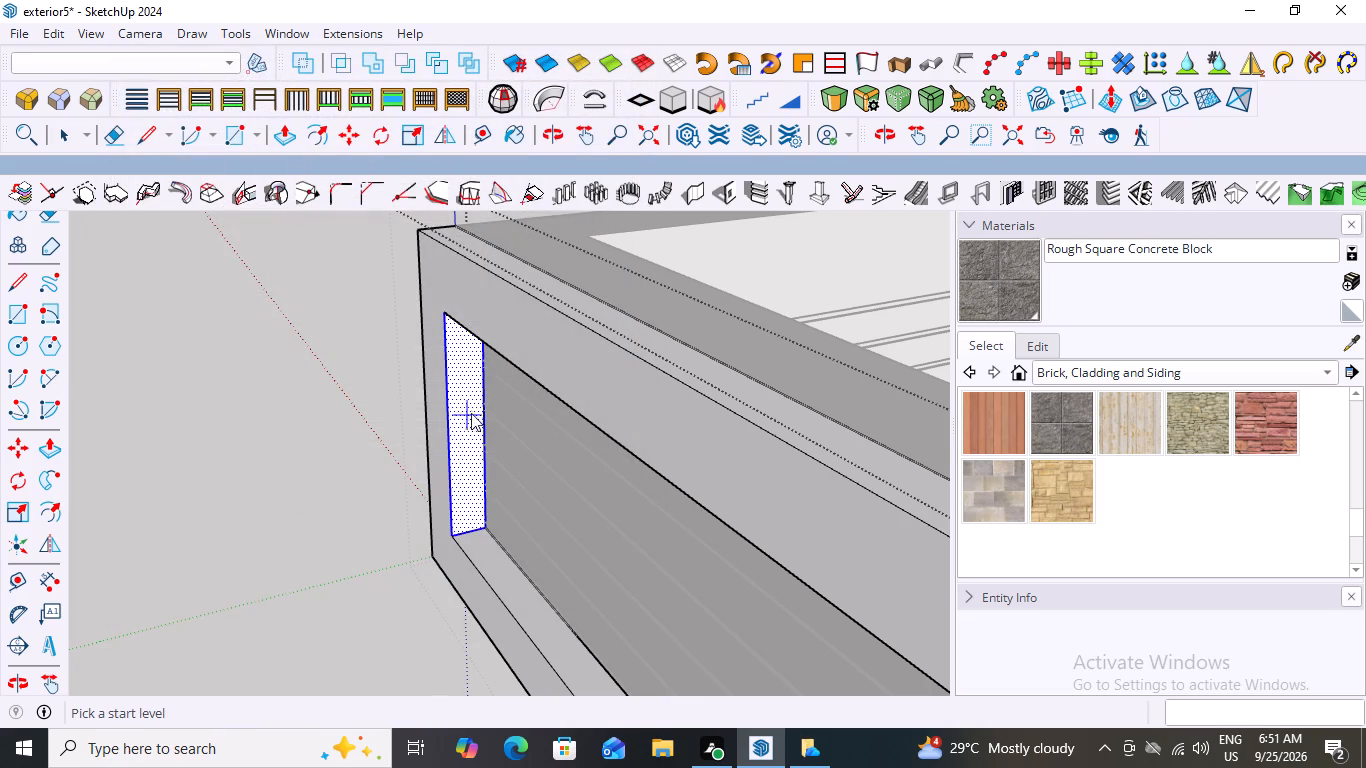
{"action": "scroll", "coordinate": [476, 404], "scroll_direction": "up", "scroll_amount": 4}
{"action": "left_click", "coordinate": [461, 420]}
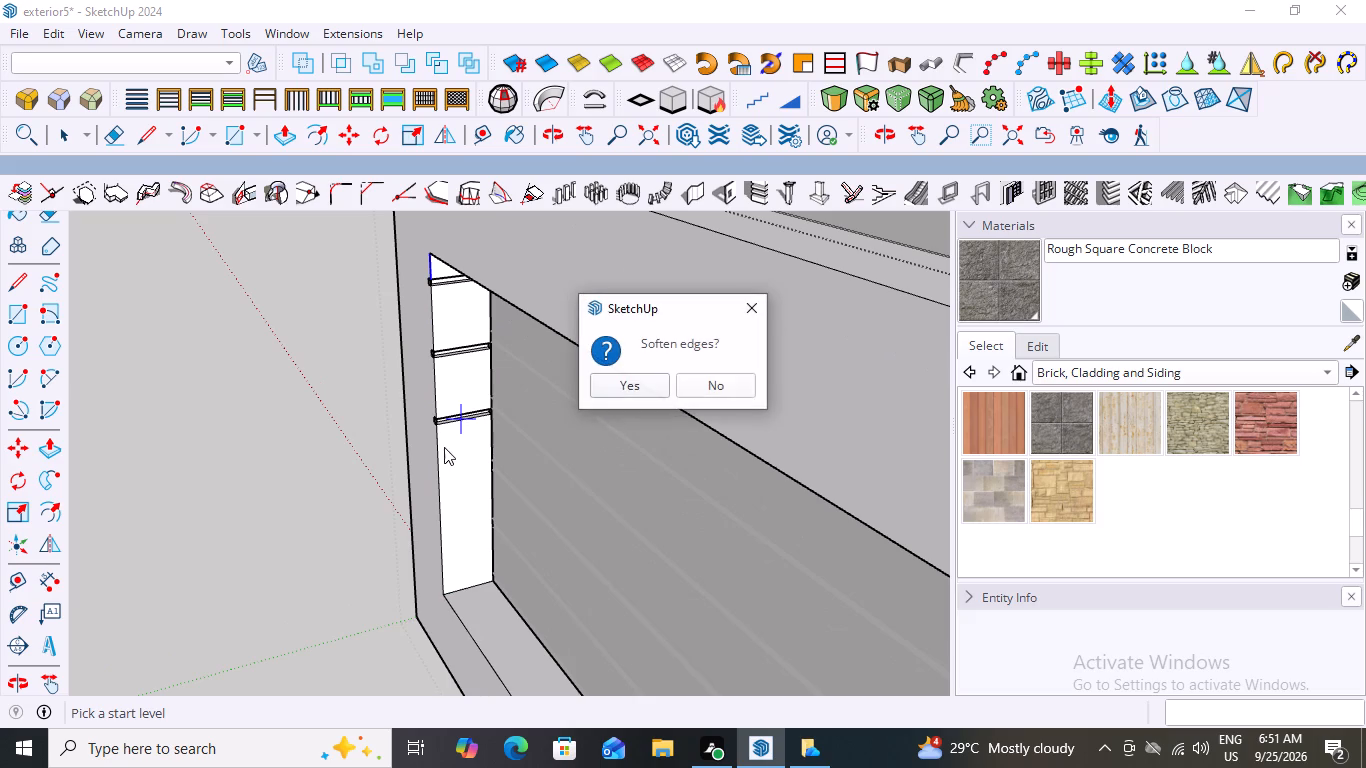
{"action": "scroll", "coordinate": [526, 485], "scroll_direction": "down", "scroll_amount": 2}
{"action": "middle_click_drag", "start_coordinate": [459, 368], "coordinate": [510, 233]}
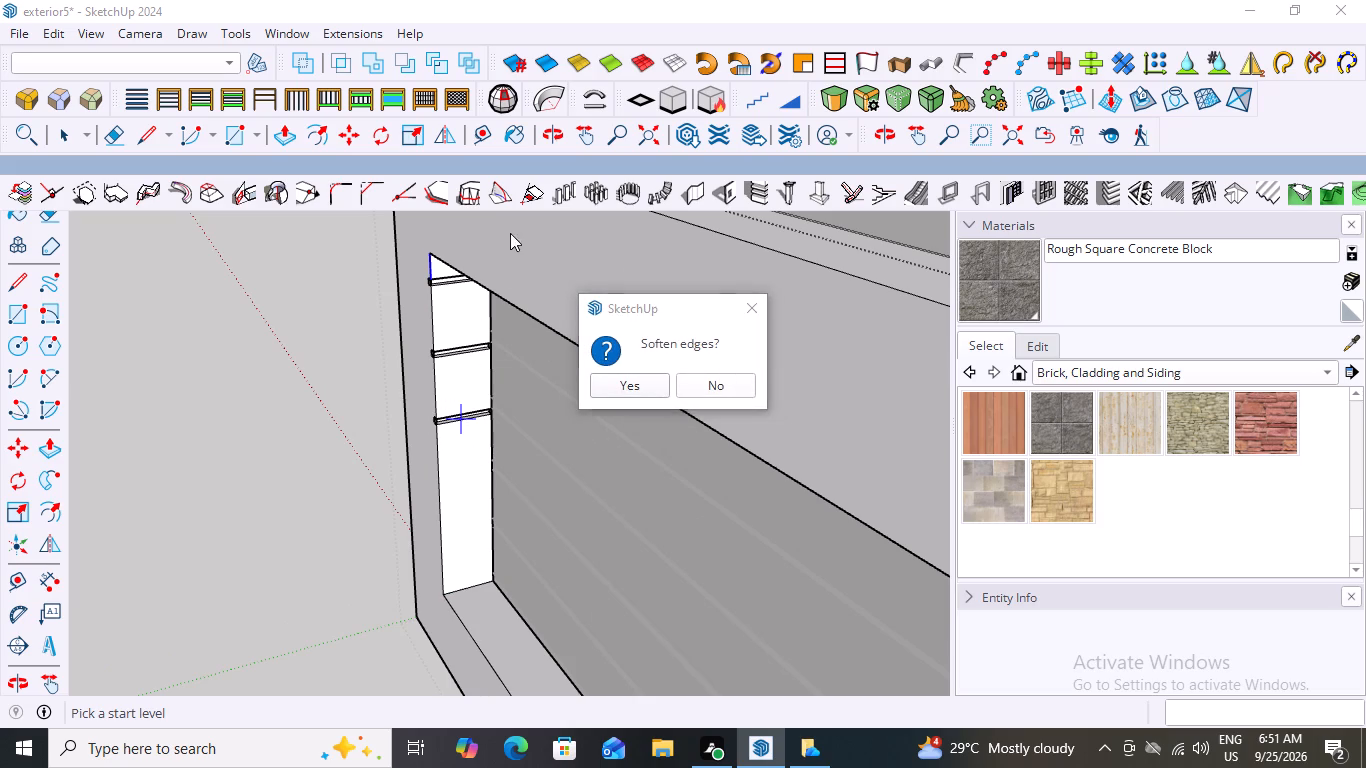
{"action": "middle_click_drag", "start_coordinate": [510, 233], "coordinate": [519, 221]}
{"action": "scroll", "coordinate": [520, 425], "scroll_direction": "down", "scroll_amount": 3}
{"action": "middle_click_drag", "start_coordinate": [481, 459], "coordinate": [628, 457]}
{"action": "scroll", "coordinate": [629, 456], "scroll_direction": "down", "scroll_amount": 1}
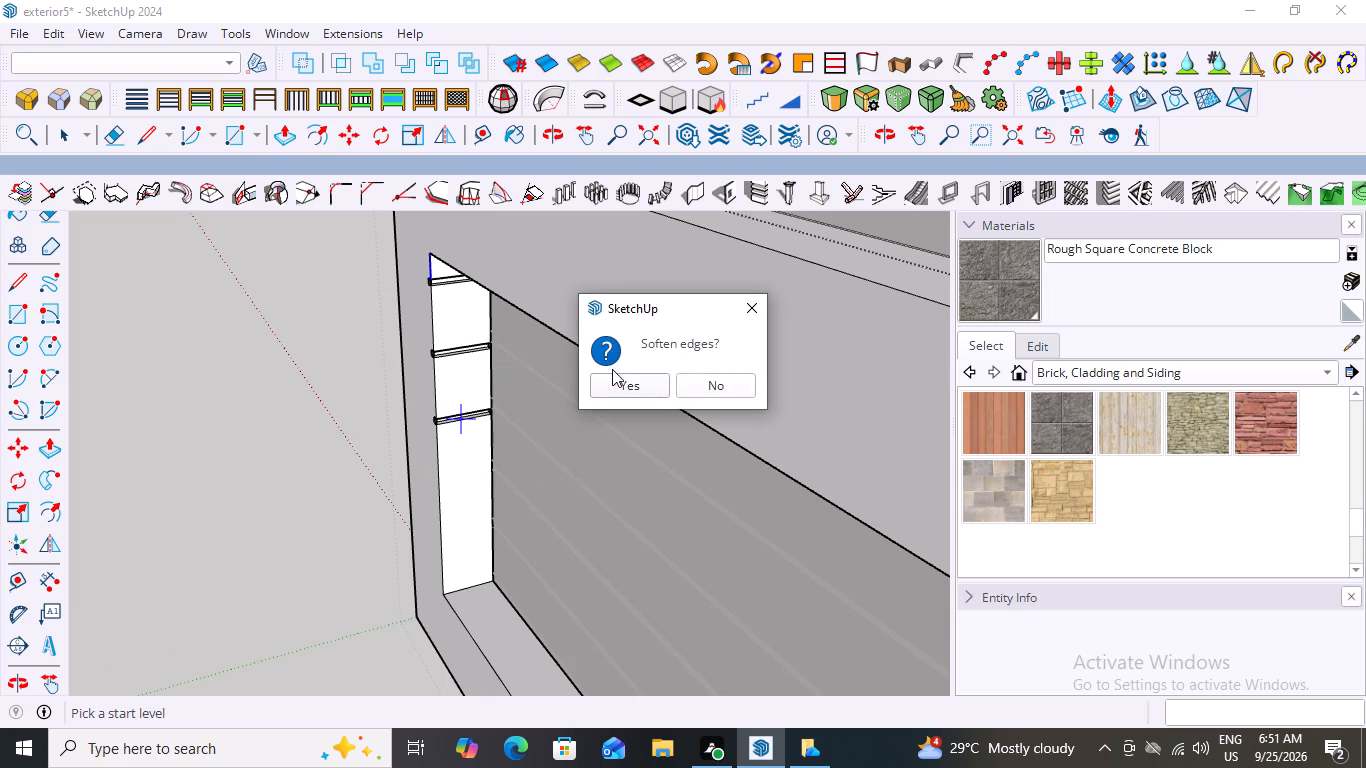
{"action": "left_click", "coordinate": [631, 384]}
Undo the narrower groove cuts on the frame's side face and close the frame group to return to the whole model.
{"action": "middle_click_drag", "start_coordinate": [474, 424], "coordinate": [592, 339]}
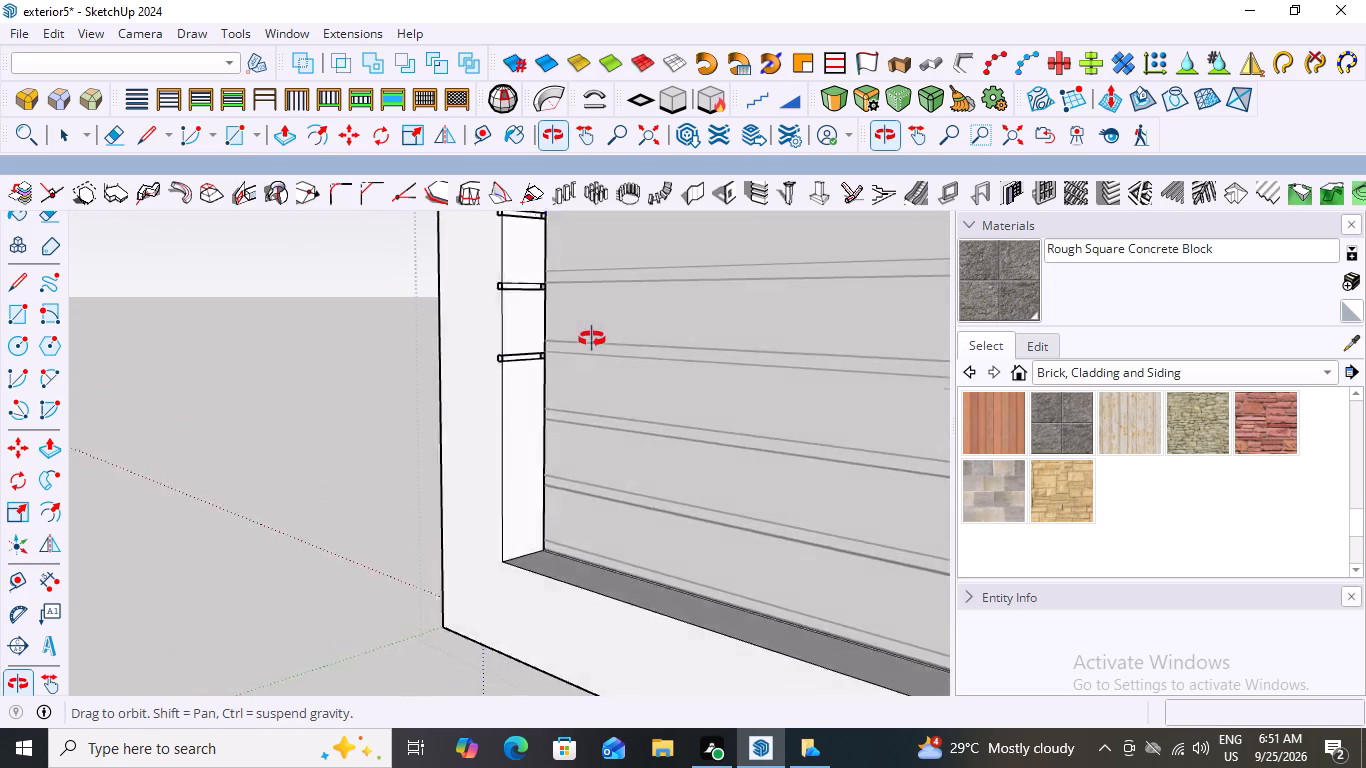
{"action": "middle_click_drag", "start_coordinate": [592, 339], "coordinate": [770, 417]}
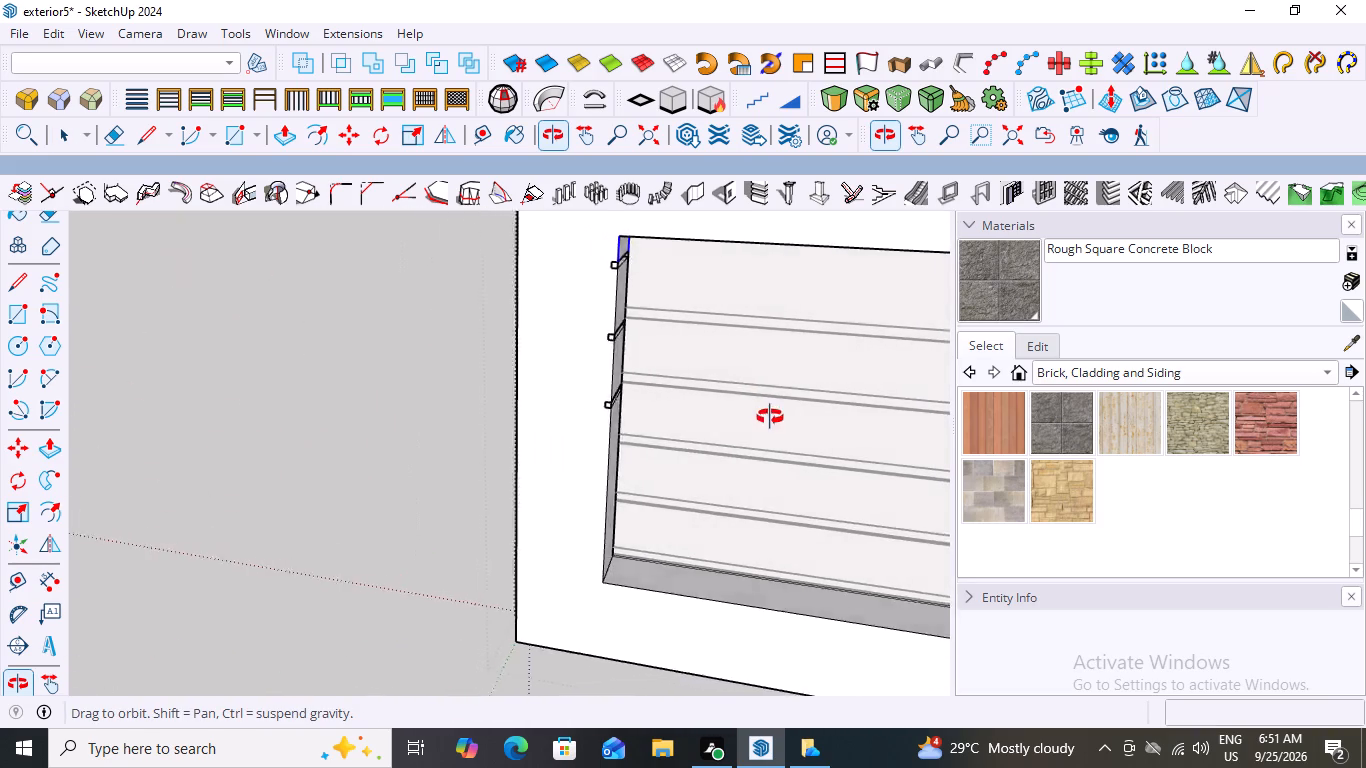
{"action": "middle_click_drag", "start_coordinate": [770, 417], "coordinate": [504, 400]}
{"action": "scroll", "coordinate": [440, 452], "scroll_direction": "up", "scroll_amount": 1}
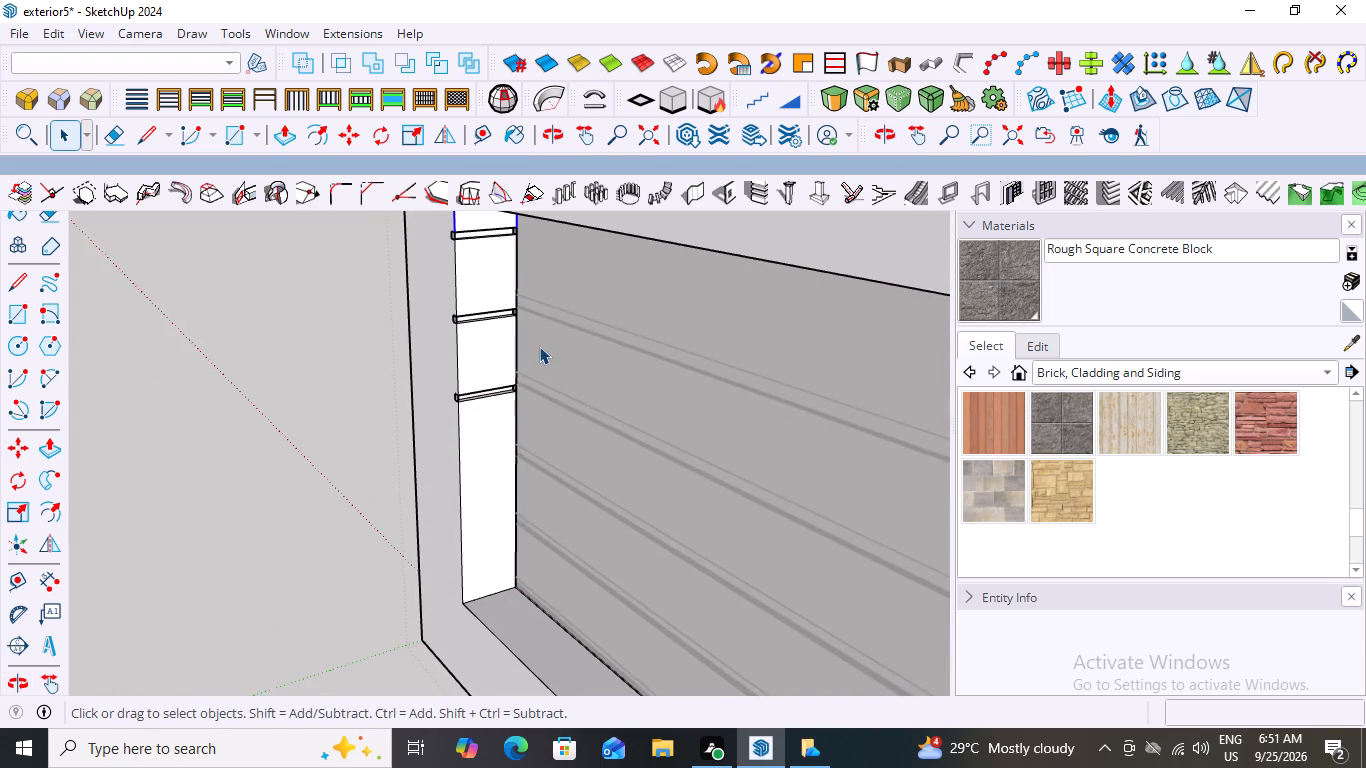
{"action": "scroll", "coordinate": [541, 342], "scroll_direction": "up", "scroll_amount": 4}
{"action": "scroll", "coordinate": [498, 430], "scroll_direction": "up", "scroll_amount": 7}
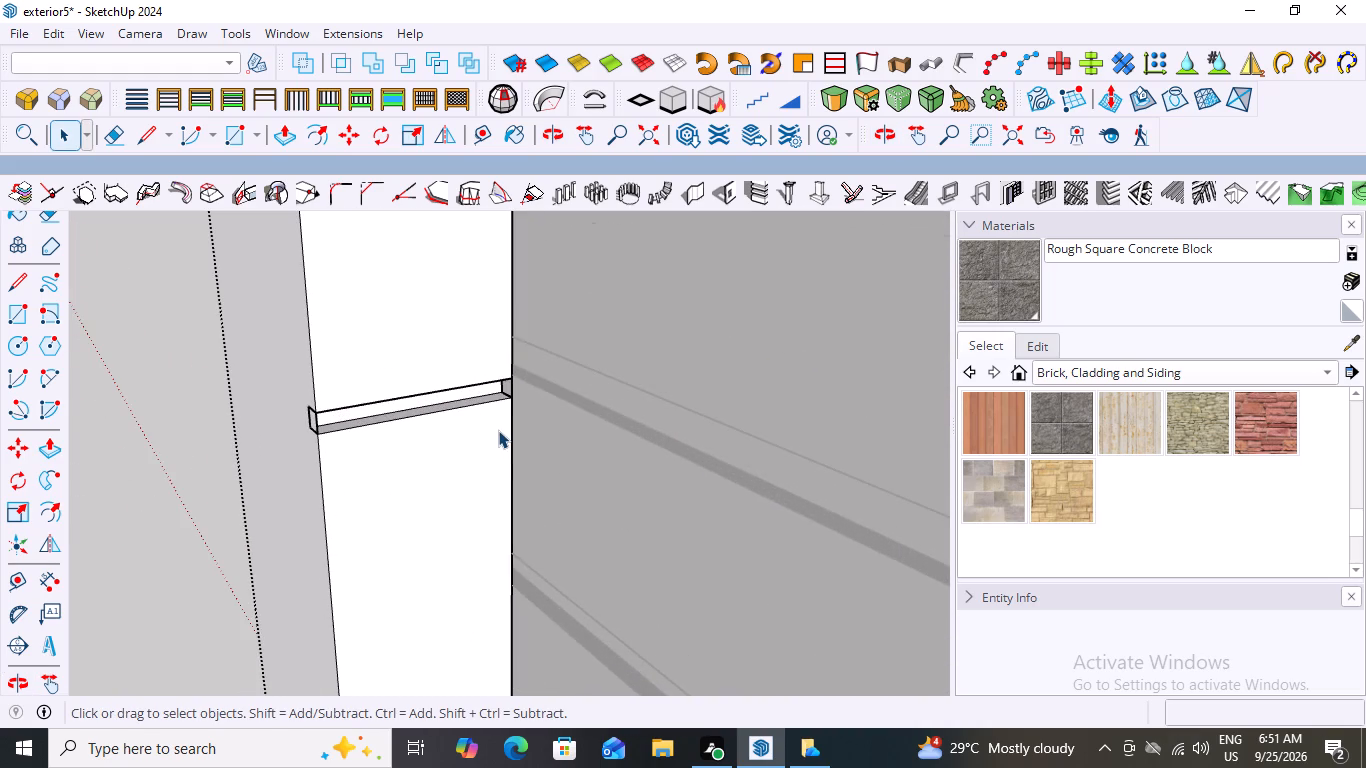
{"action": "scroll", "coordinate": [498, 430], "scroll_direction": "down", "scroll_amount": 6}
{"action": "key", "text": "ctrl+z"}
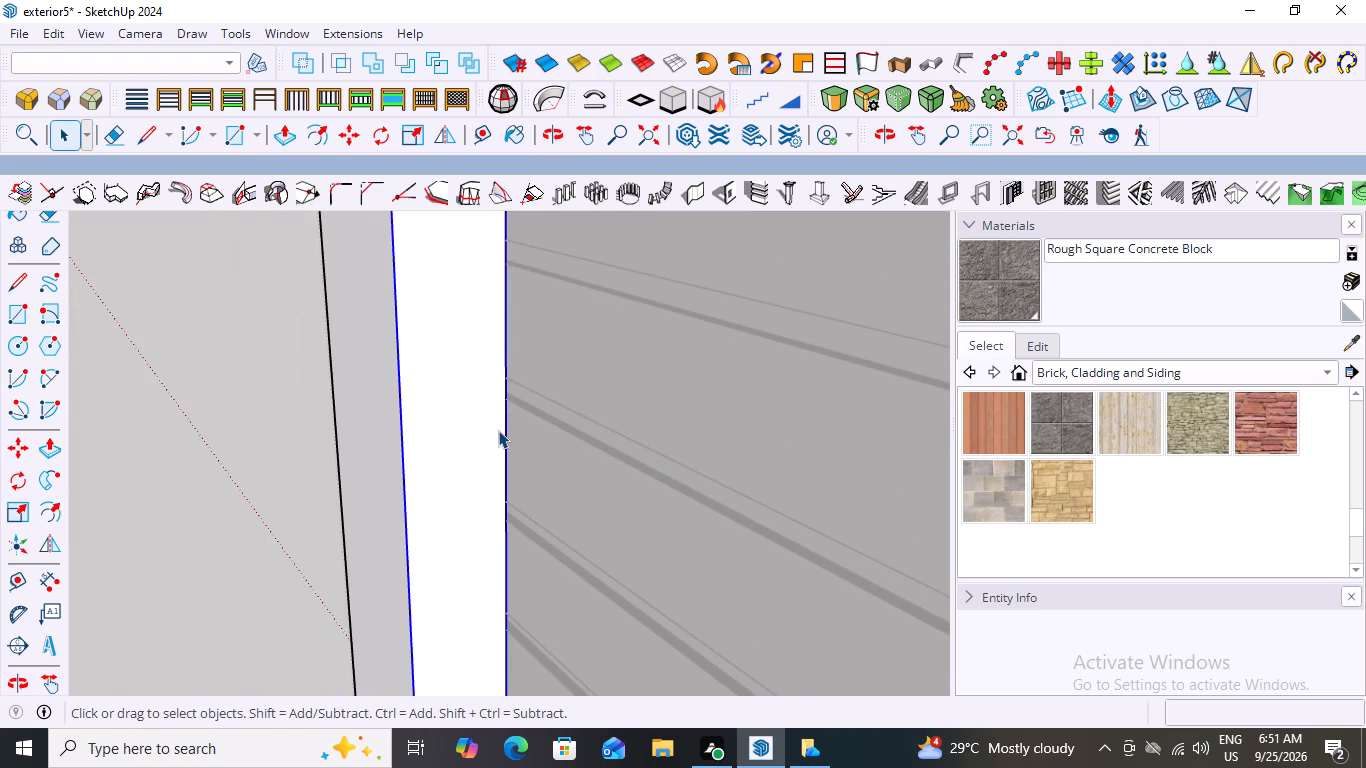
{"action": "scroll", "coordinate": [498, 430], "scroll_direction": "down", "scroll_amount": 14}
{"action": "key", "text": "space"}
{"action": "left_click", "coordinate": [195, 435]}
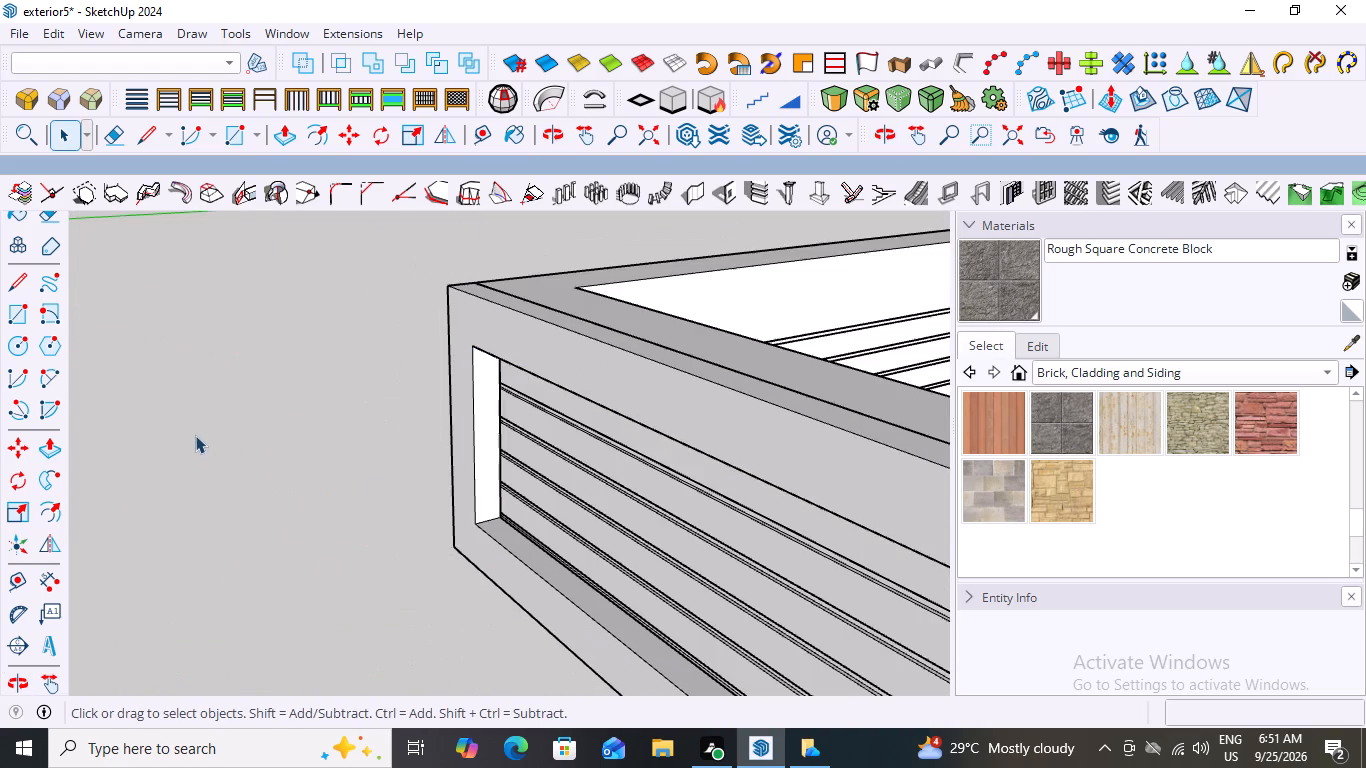
Examine the grooved boundary wall and the house from the front and along the side.
{"action": "middle_click_drag", "start_coordinate": [232, 494], "coordinate": [483, 526]}
{"action": "scroll", "coordinate": [483, 526], "scroll_direction": "down", "scroll_amount": 7}
{"action": "middle_click_drag", "start_coordinate": [521, 572], "coordinate": [667, 544]}
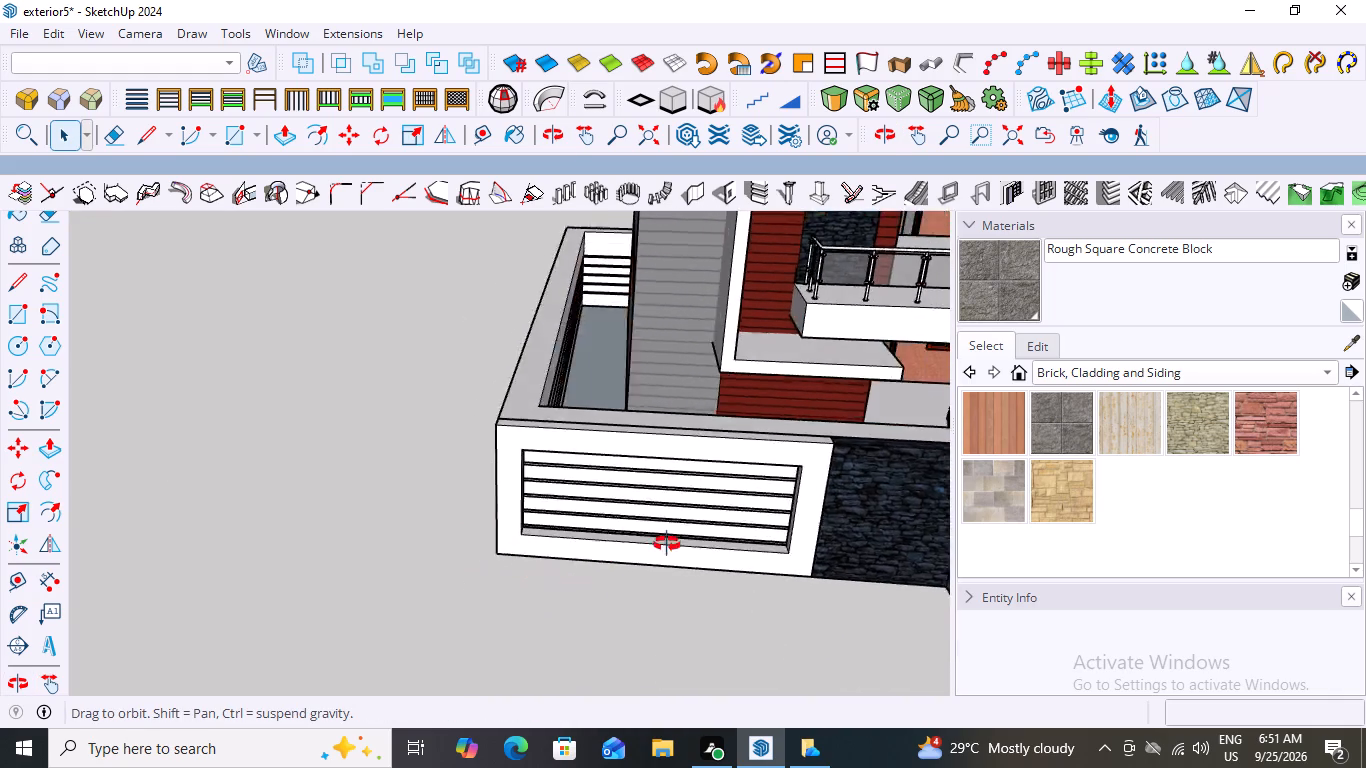
{"action": "middle_click_drag", "start_coordinate": [667, 544], "coordinate": [593, 431]}
{"action": "scroll", "coordinate": [714, 426], "scroll_direction": "up", "scroll_amount": 1}
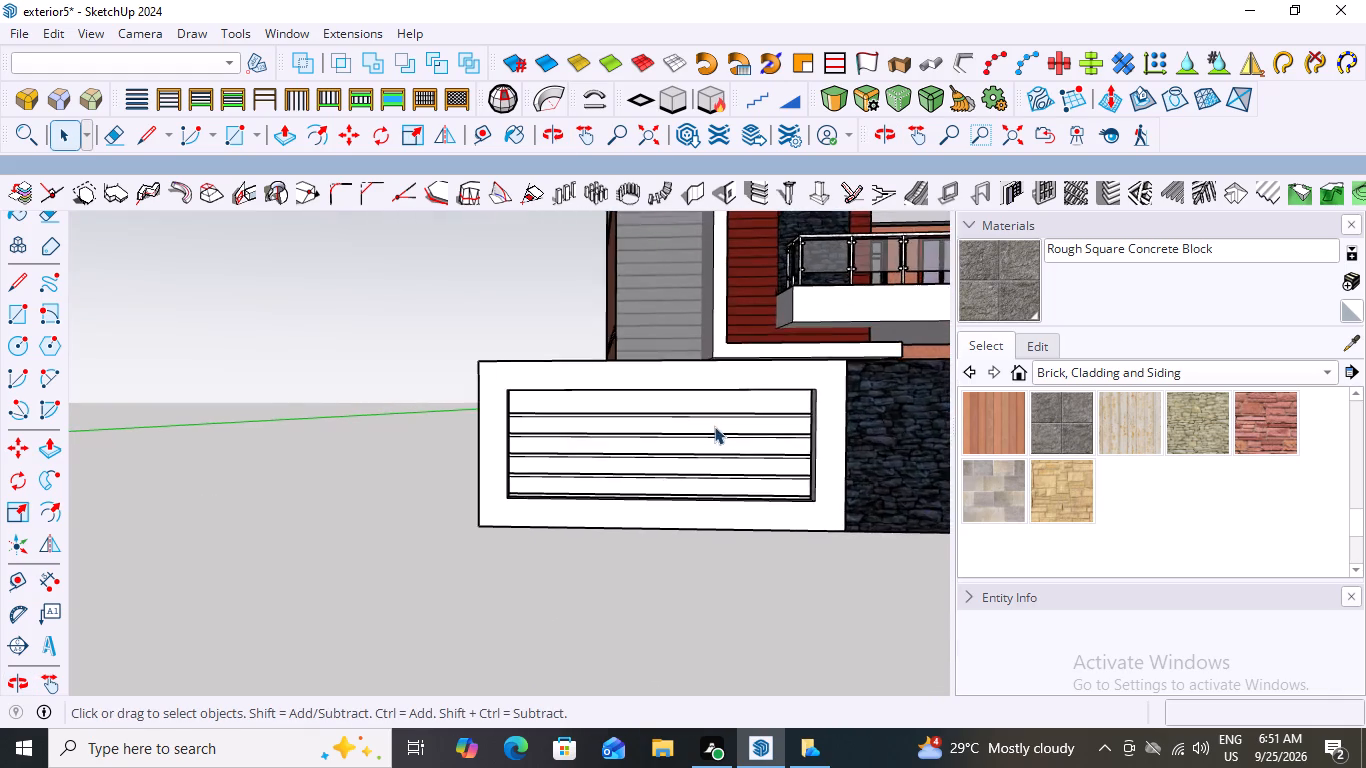
{"action": "scroll", "coordinate": [714, 426], "scroll_direction": "up", "scroll_amount": 2}
{"action": "scroll", "coordinate": [350, 527], "scroll_direction": "down", "scroll_amount": 14}
{"action": "middle_click_drag", "start_coordinate": [522, 590], "coordinate": [536, 580]}
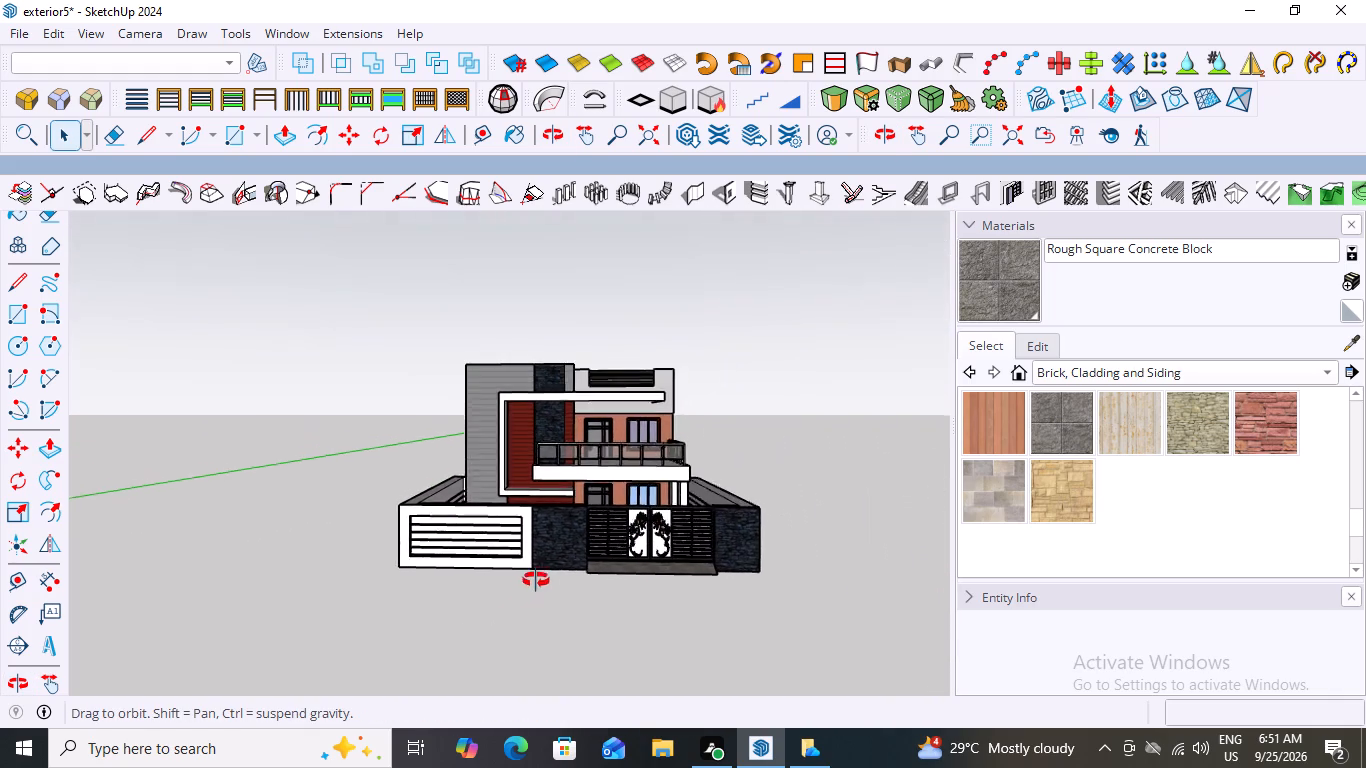
{"action": "middle_click_drag", "start_coordinate": [536, 580], "coordinate": [552, 608]}
{"action": "scroll", "coordinate": [552, 608], "scroll_direction": "up", "scroll_amount": 3}
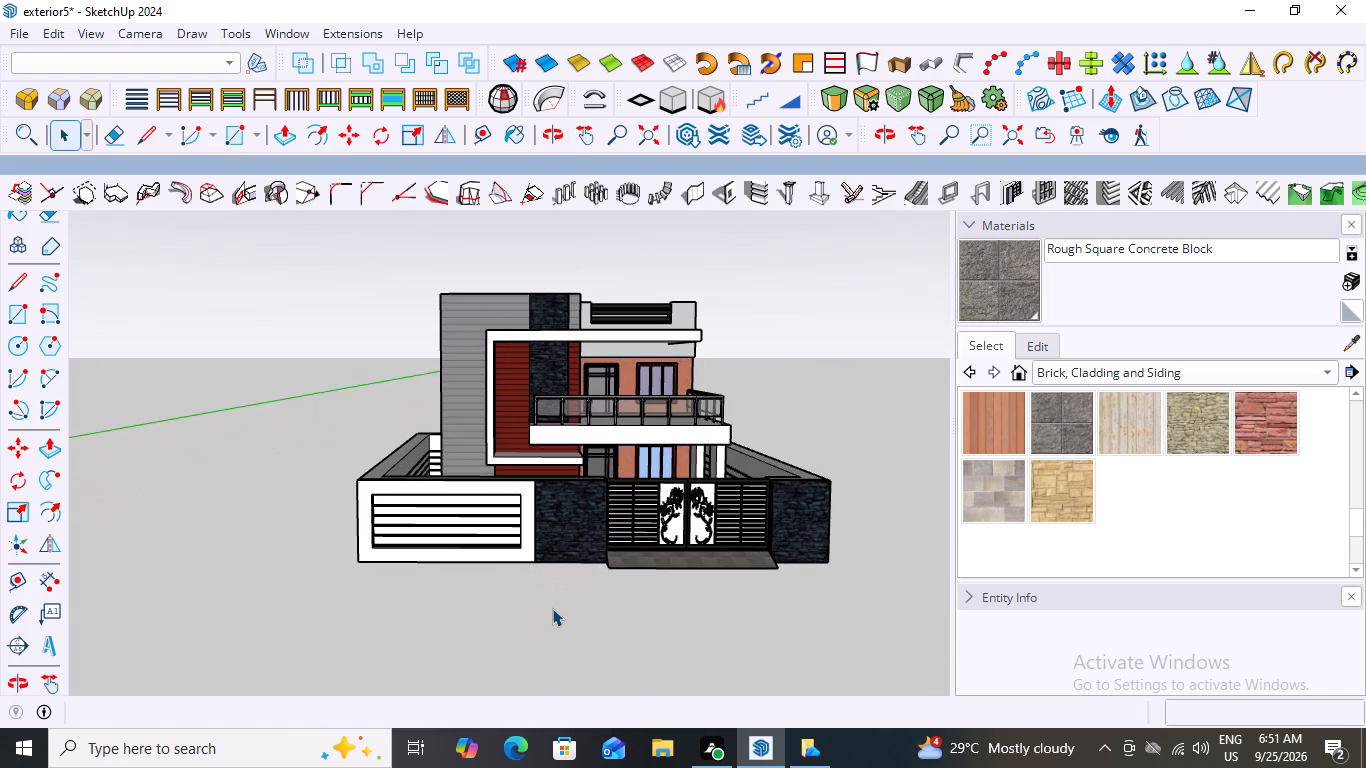
{"action": "middle_click_drag", "start_coordinate": [431, 552], "coordinate": [673, 635]}
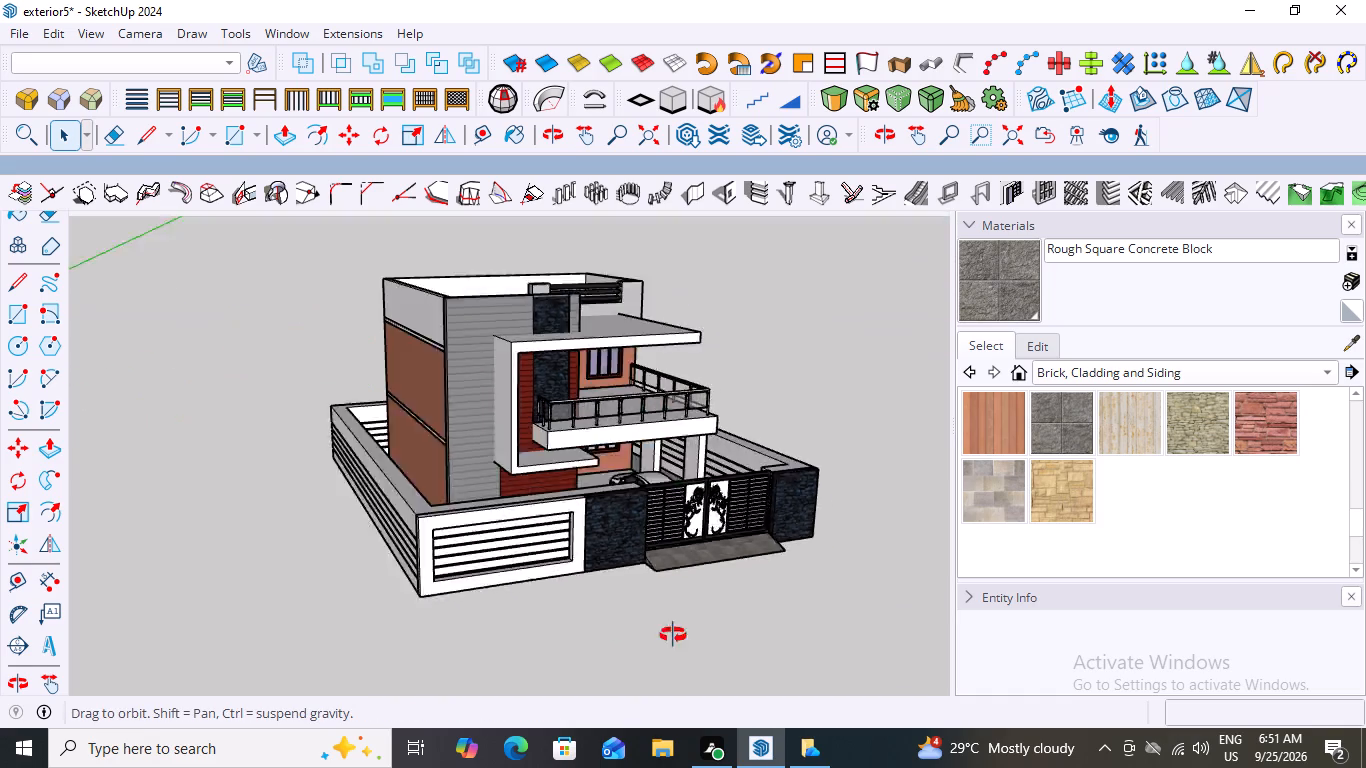
{"action": "middle_click_drag", "start_coordinate": [673, 635], "coordinate": [852, 614]}
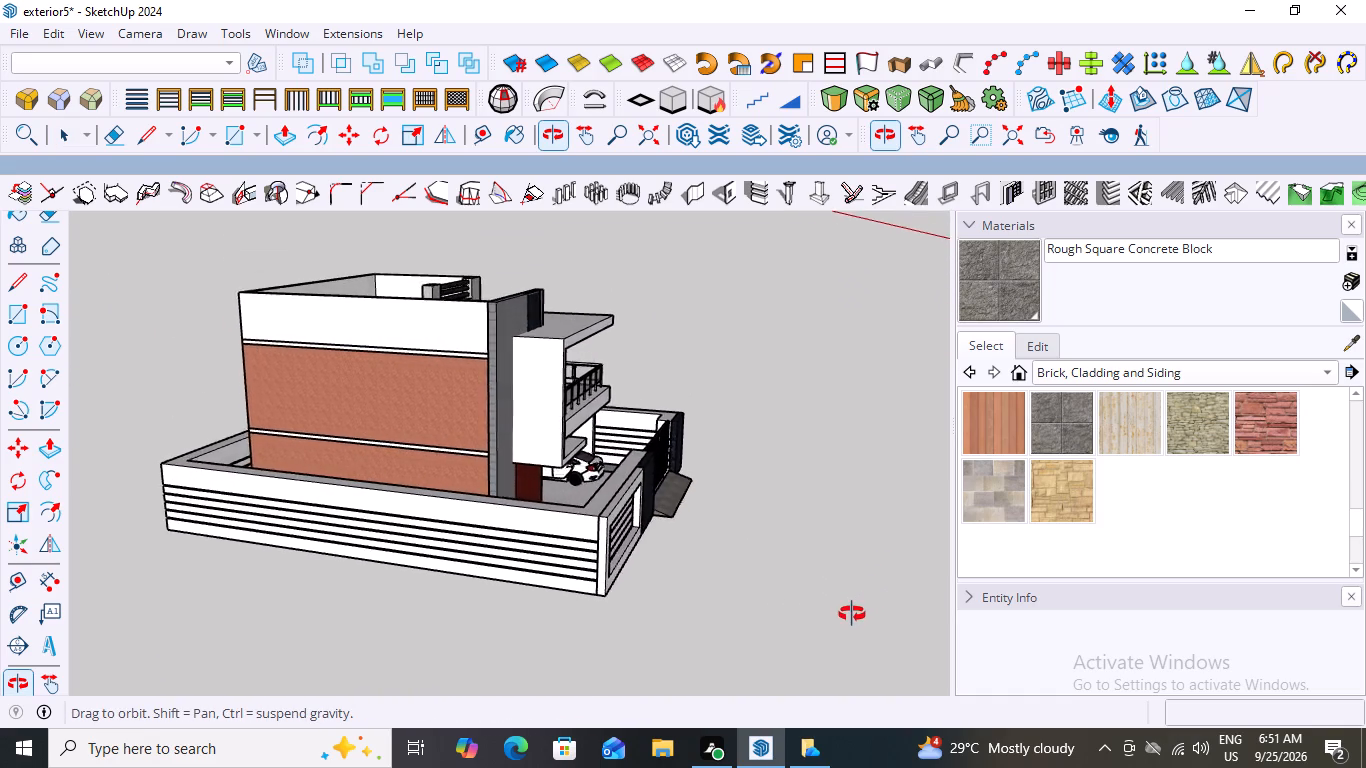
{"action": "middle_click_drag", "start_coordinate": [852, 614], "coordinate": [512, 635]}
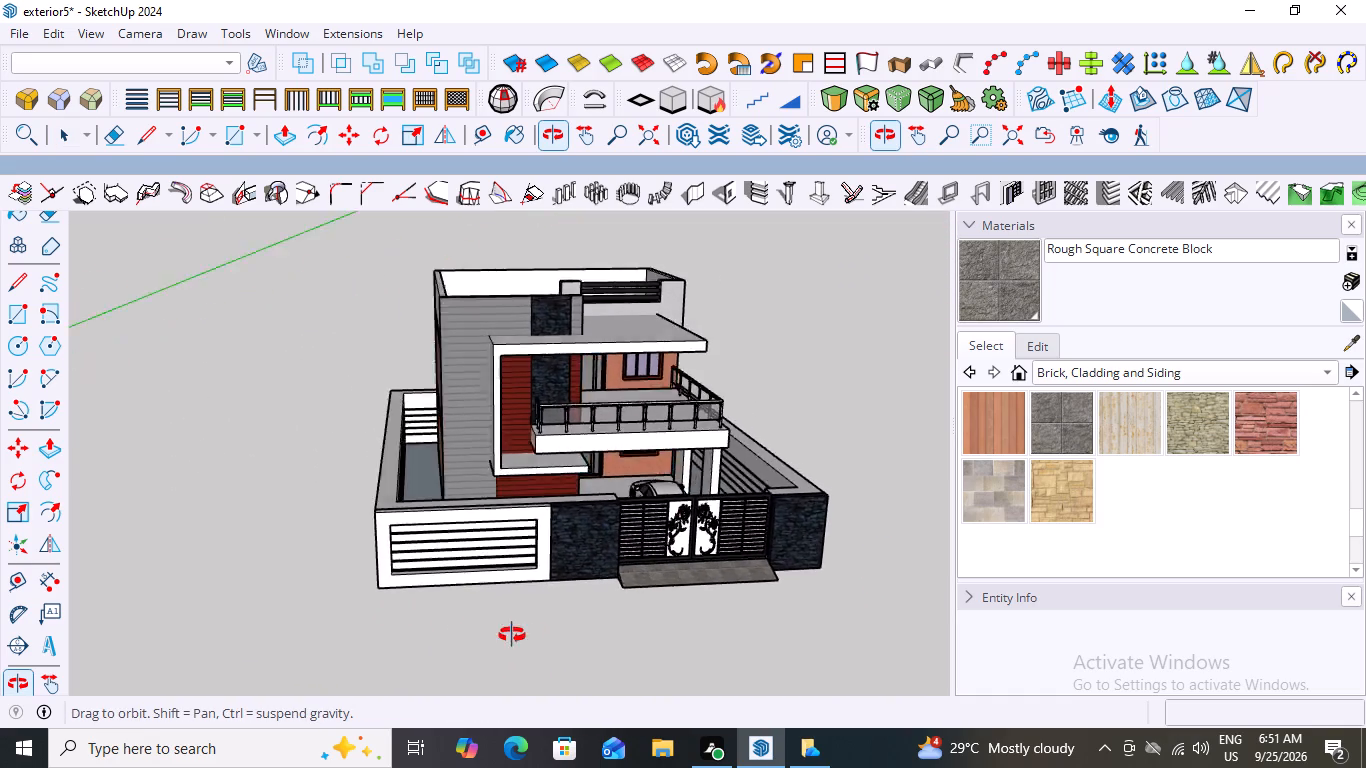
{"action": "middle_click_drag", "start_coordinate": [512, 635], "coordinate": [591, 642]}
Undo the boundary wall's groove cuts, returning its recessed front panel and long side walls to plain faces.
{"action": "key", "text": "ctrl+z"}
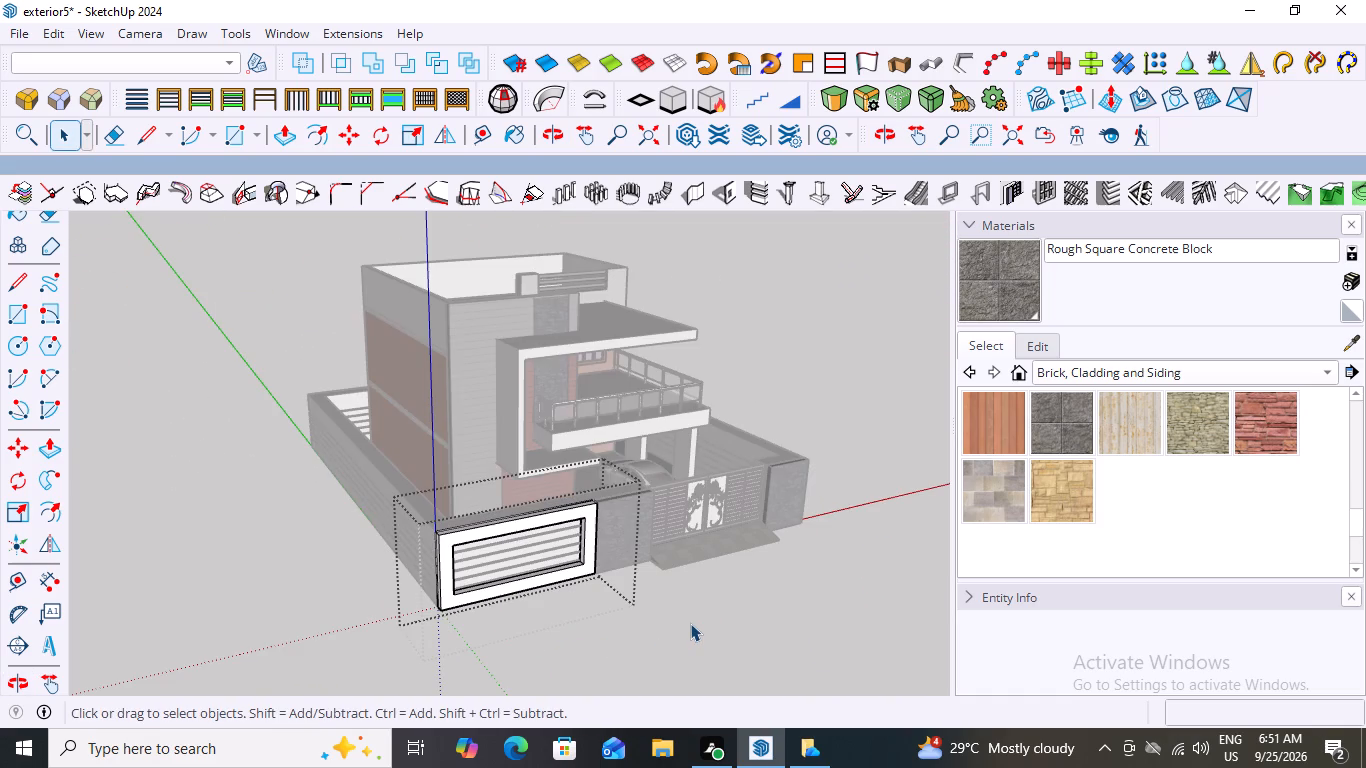
{"action": "key", "text": "z"}
{"action": "key", "text": "ctrl+z"}
{"action": "key", "text": "ctrl+z"}
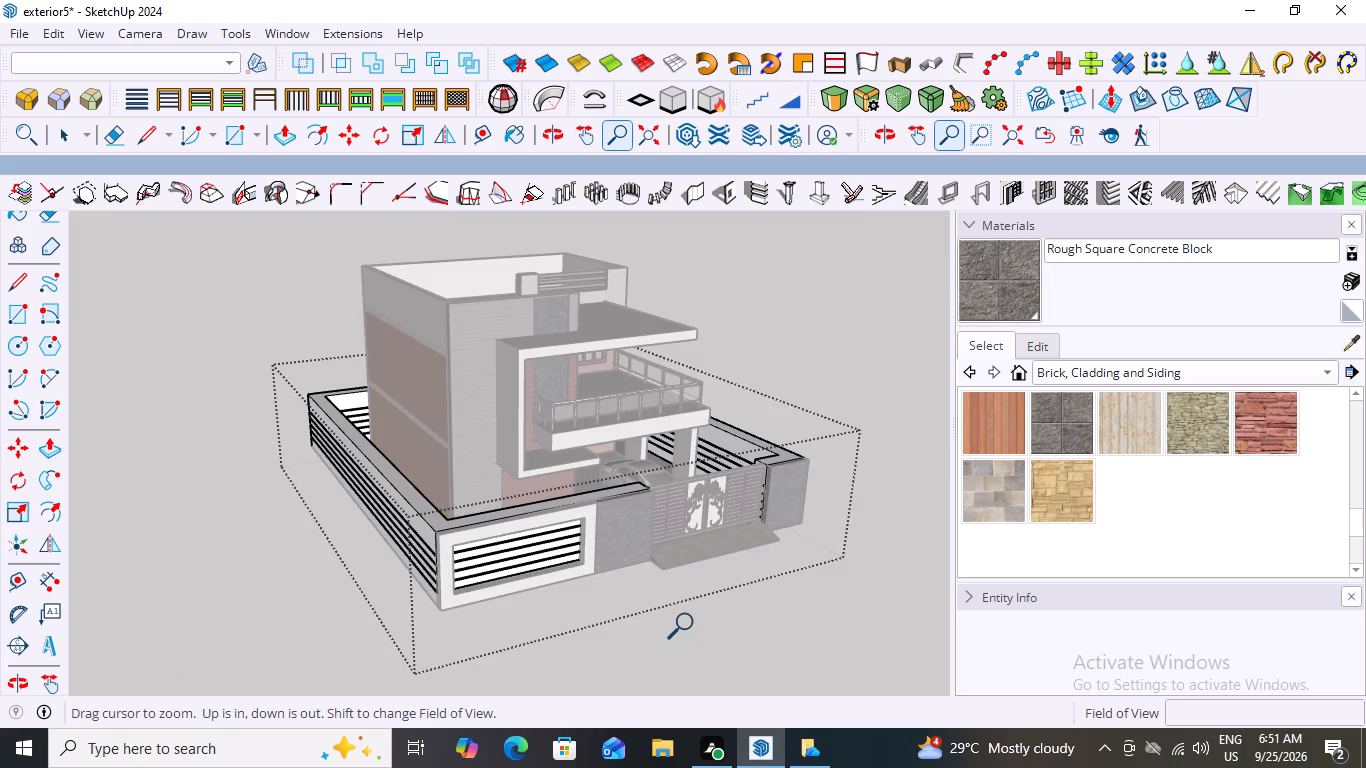
{"action": "key", "text": "ctrl+z"}
{"action": "key", "text": "ctrl+z"}
{"action": "key", "text": "ctrl+z"}
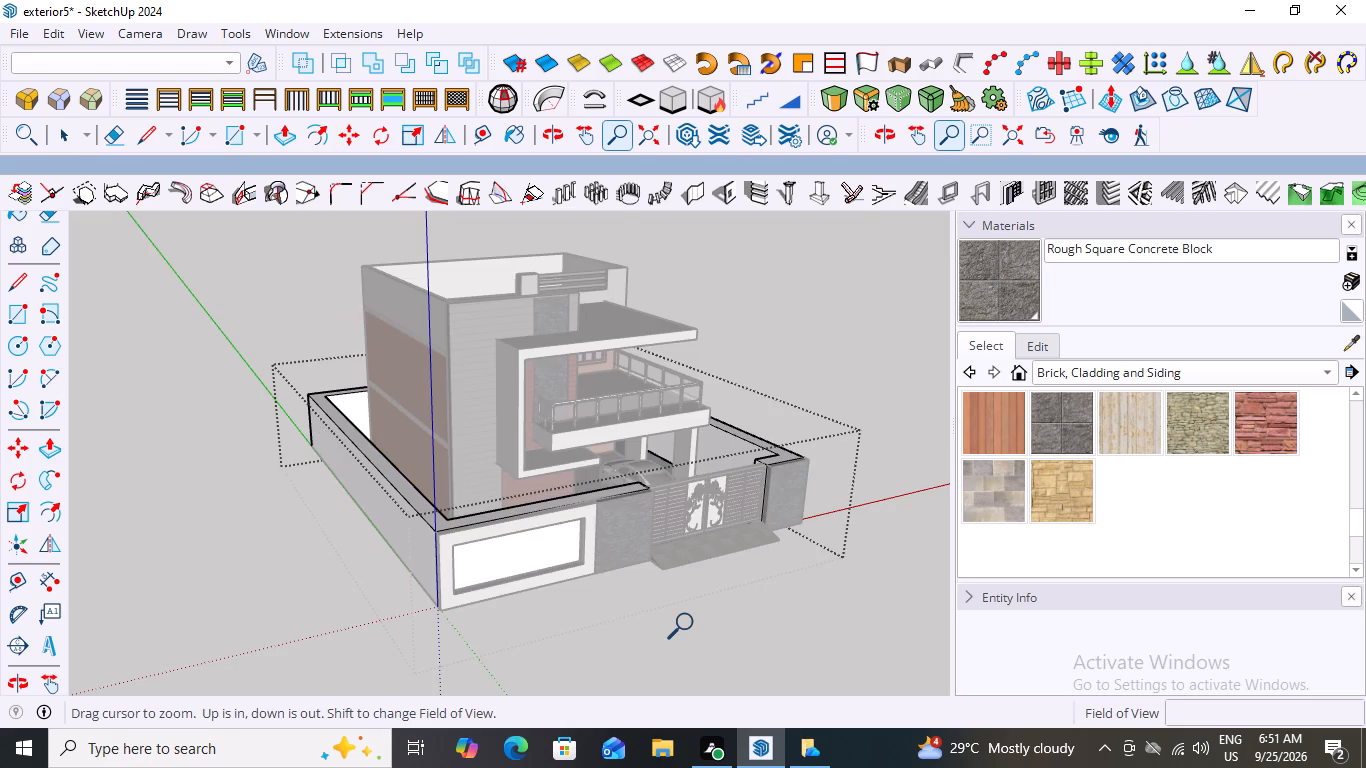
Return to the Select tool and close the boundary wall group to get back to the whole model.
{"action": "left_click", "coordinate": [590, 590]}
{"action": "key", "text": "space"}
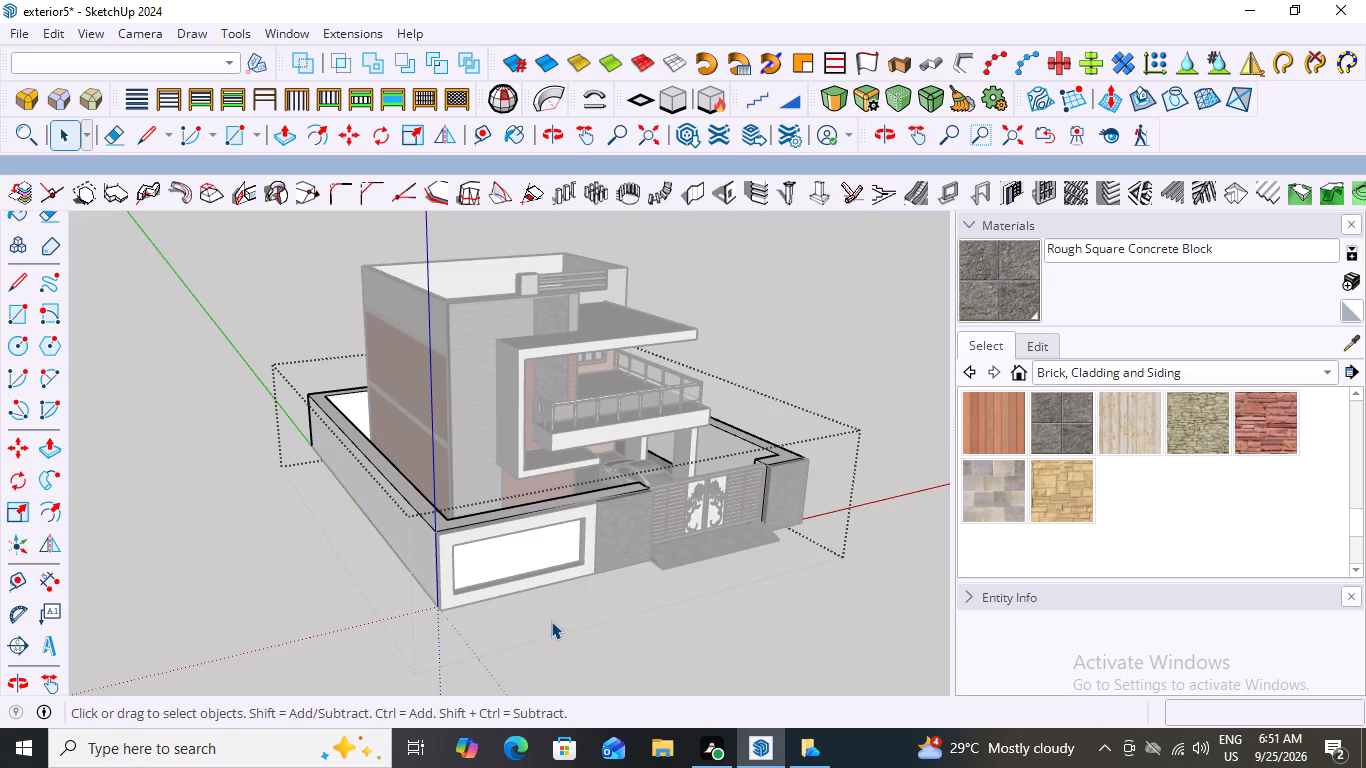
{"action": "double_click", "coordinate": [551, 619]}
{"action": "middle_click", "coordinate": [597, 617]}
{"action": "left_click", "coordinate": [248, 540]}
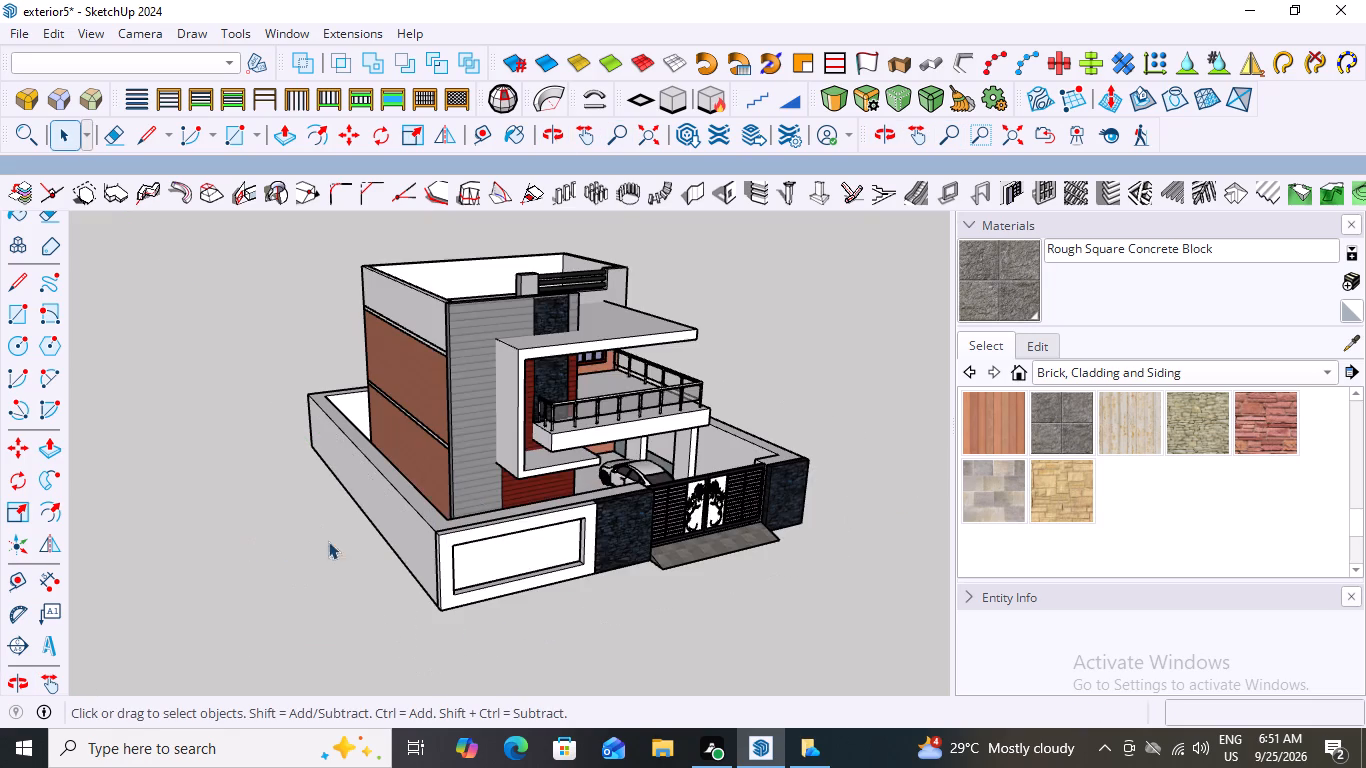
Open the boundary wall group and draw a rectangle about 5' 3" by 14' 6" over the recessed panel's back face, corner to corner.
{"action": "middle_click_drag", "start_coordinate": [522, 550], "coordinate": [451, 522]}
{"action": "scroll", "coordinate": [451, 522], "scroll_direction": "up", "scroll_amount": 7}
{"action": "middle_click", "coordinate": [451, 522]}
{"action": "double_click", "coordinate": [455, 574]}
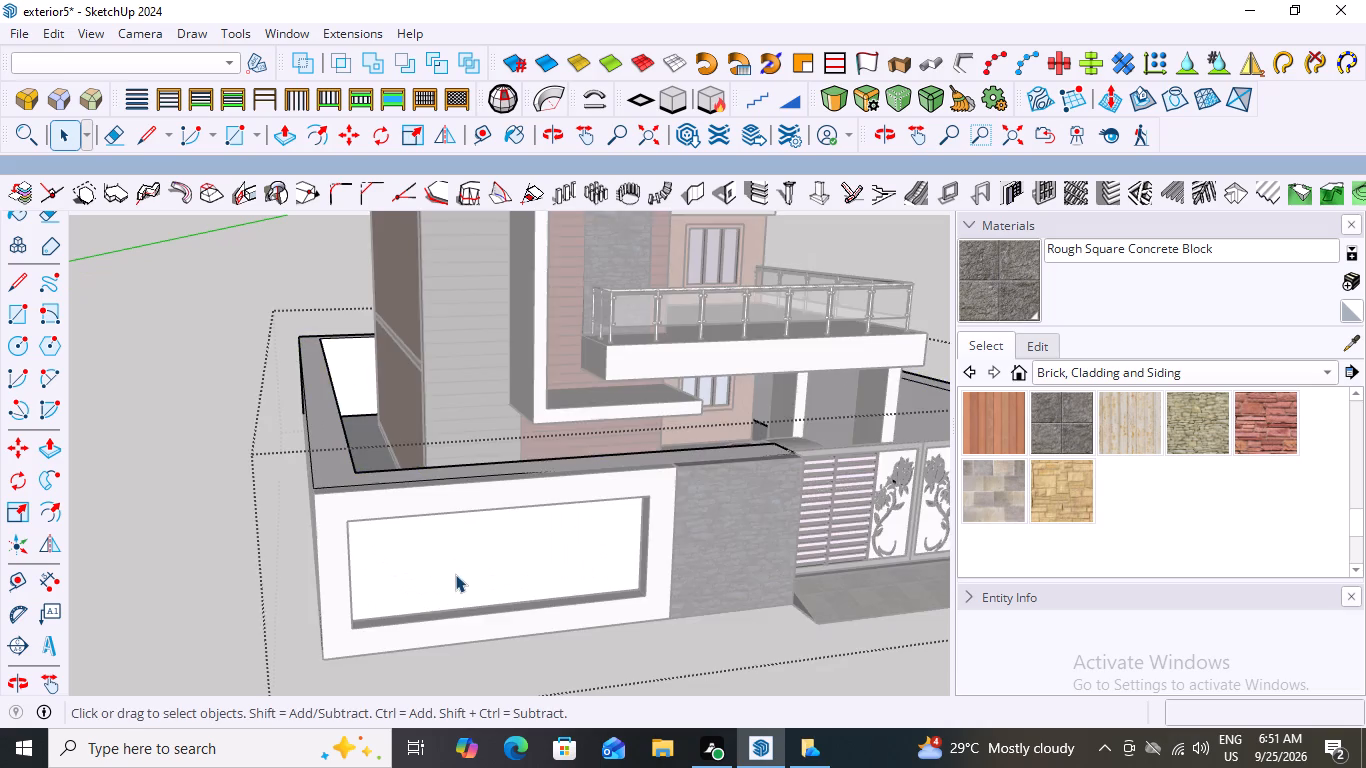
{"action": "scroll", "coordinate": [455, 574], "scroll_direction": "up", "scroll_amount": 3}
{"action": "middle_click_drag", "start_coordinate": [445, 538], "coordinate": [401, 436]}
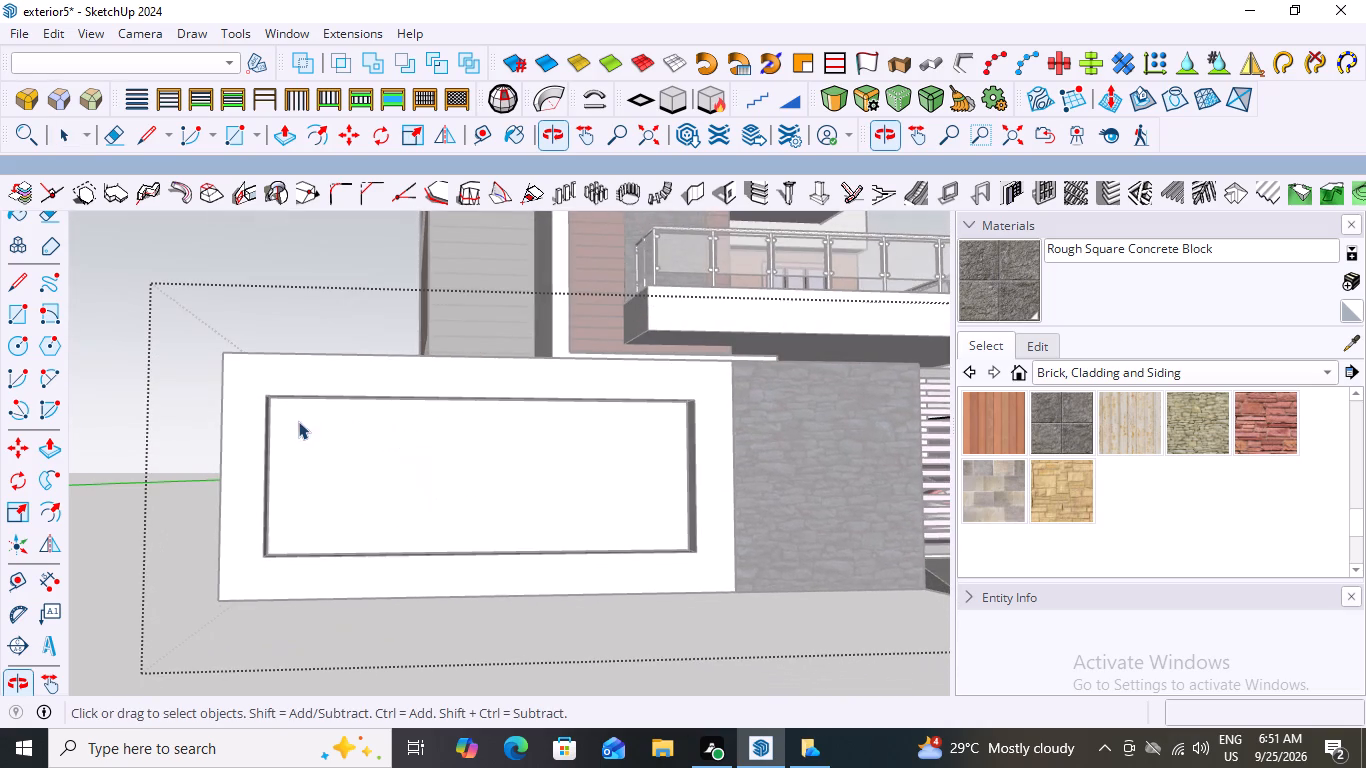
{"action": "scroll", "coordinate": [426, 427], "scroll_direction": "up", "scroll_amount": 3}
{"action": "middle_click_drag", "start_coordinate": [245, 378], "coordinate": [255, 313]}
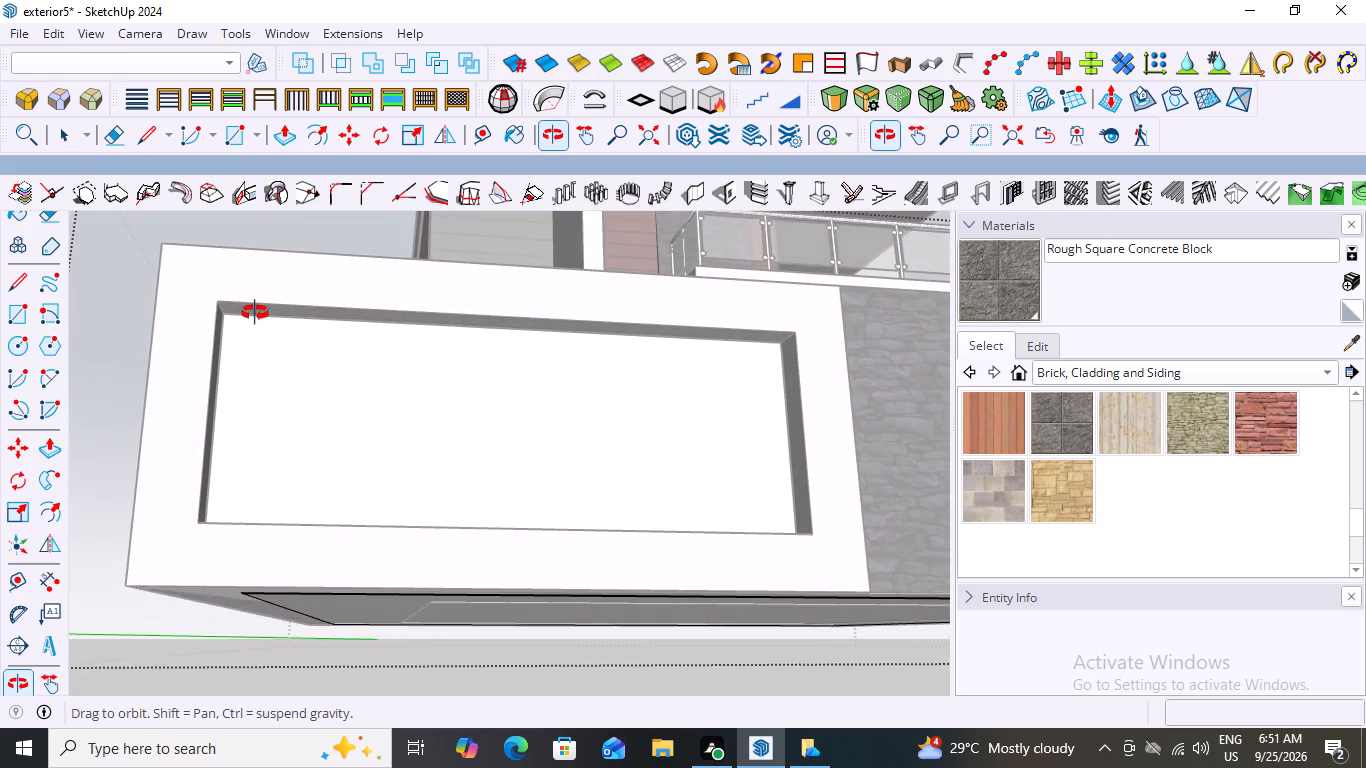
{"action": "middle_click_drag", "start_coordinate": [255, 313], "coordinate": [256, 340]}
{"action": "key", "text": "r"}
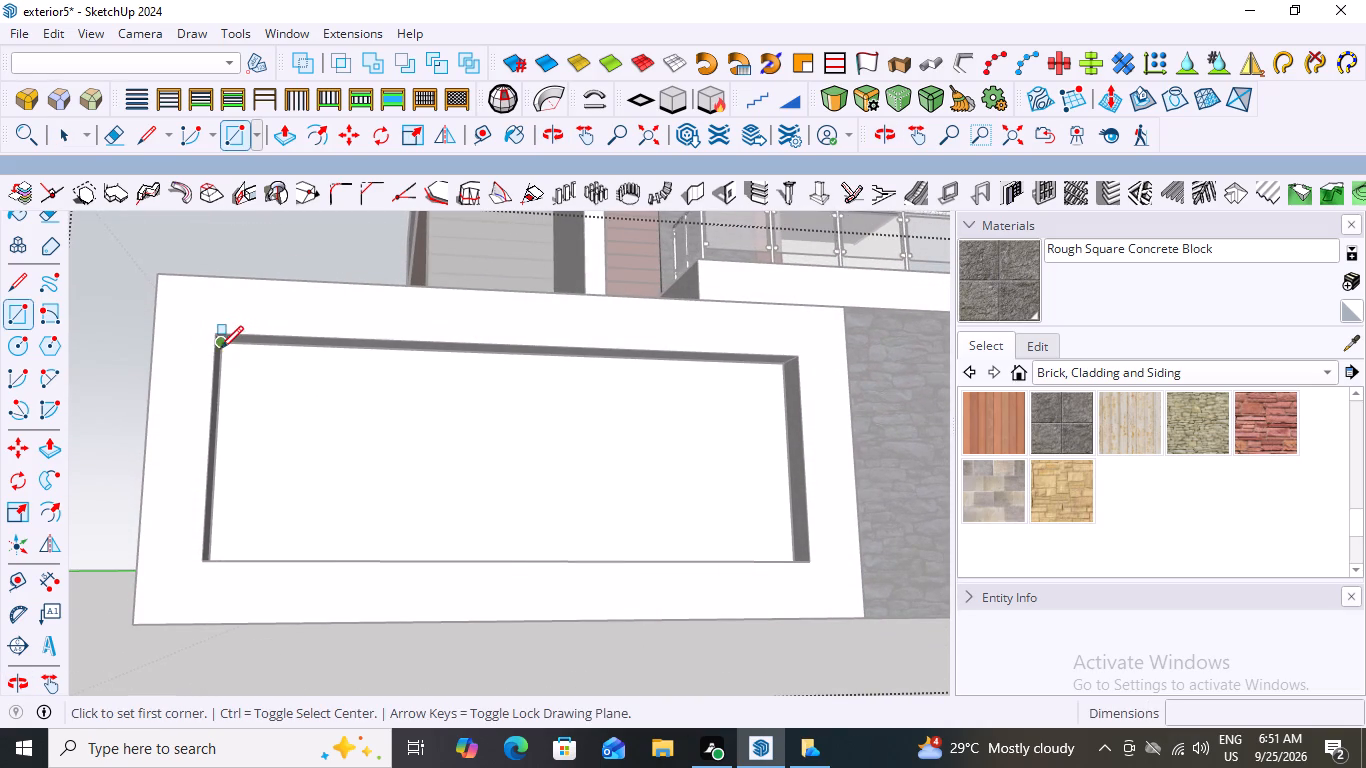
{"action": "scroll", "coordinate": [220, 349], "scroll_direction": "up", "scroll_amount": 12}
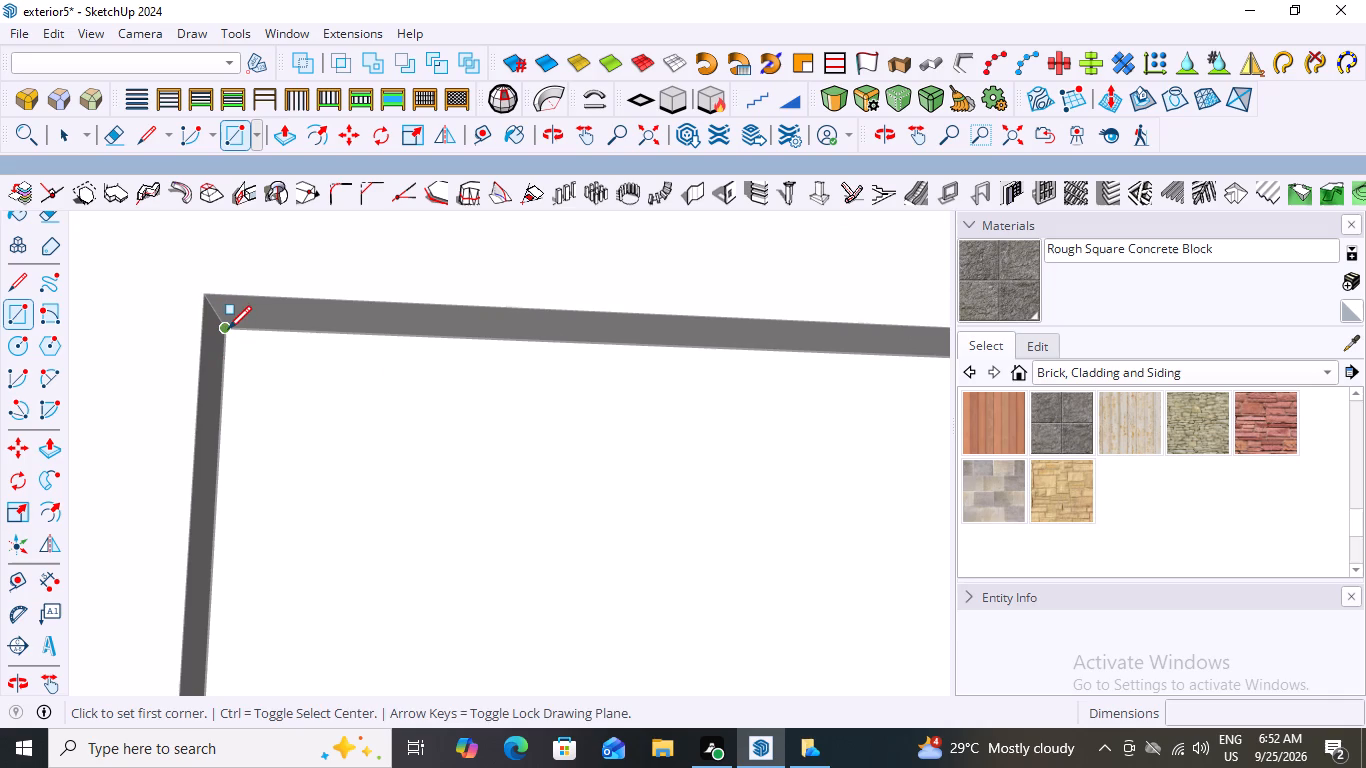
{"action": "left_click", "coordinate": [228, 329]}
{"action": "scroll", "coordinate": [332, 414], "scroll_direction": "down", "scroll_amount": 19}
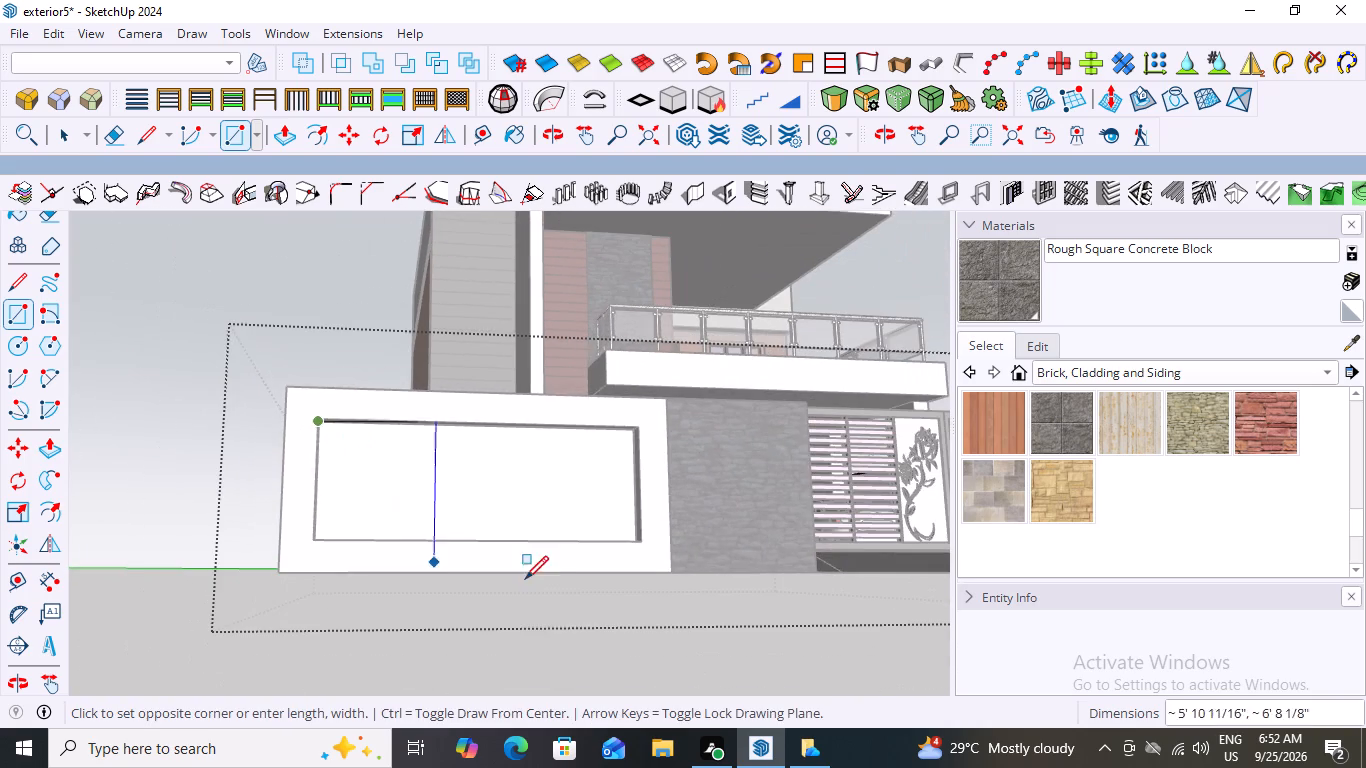
{"action": "scroll", "coordinate": [584, 533], "scroll_direction": "up", "scroll_amount": 4}
{"action": "middle_click_drag", "start_coordinate": [584, 532], "coordinate": [734, 613]}
{"action": "scroll", "coordinate": [717, 579], "scroll_direction": "up", "scroll_amount": 10}
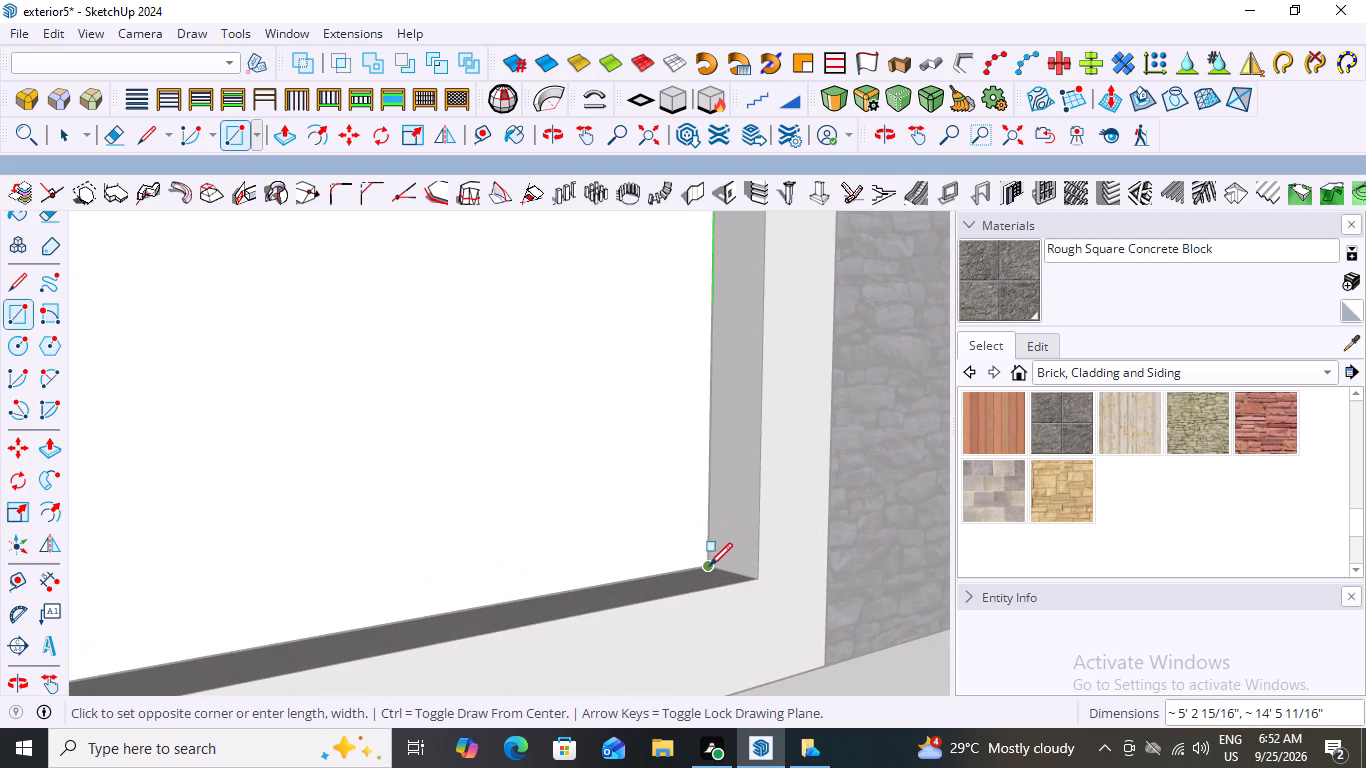
{"action": "left_click", "coordinate": [710, 566]}
{"action": "scroll", "coordinate": [430, 554], "scroll_direction": "down", "scroll_amount": 15}
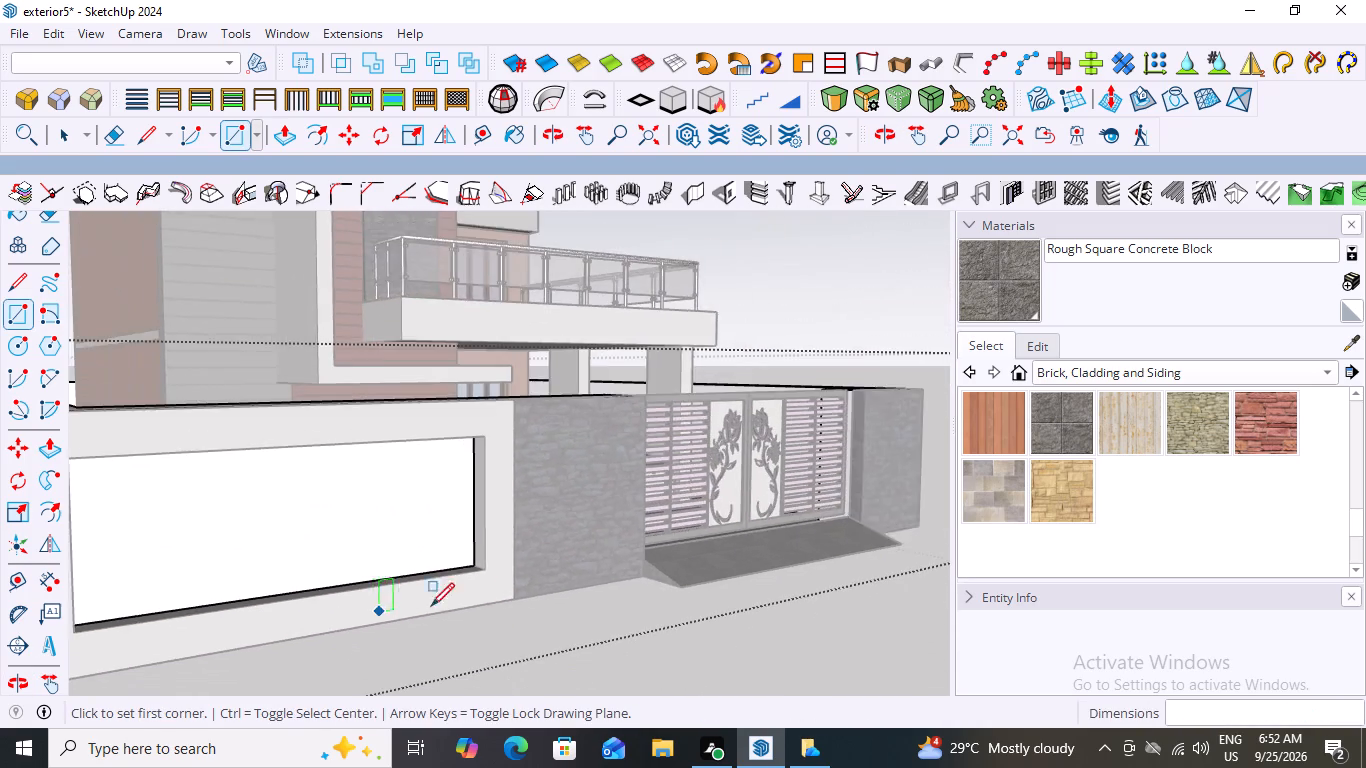
{"action": "scroll", "coordinate": [431, 606], "scroll_direction": "down", "scroll_amount": 4}
{"action": "key", "text": "space"}
Cut five 1" grooves, 1" deep and spaced 11 13/16", across the recessed panel from its bottom edge, softening edges, and close the group.
{"action": "middle_click_drag", "start_coordinate": [472, 620], "coordinate": [634, 625]}
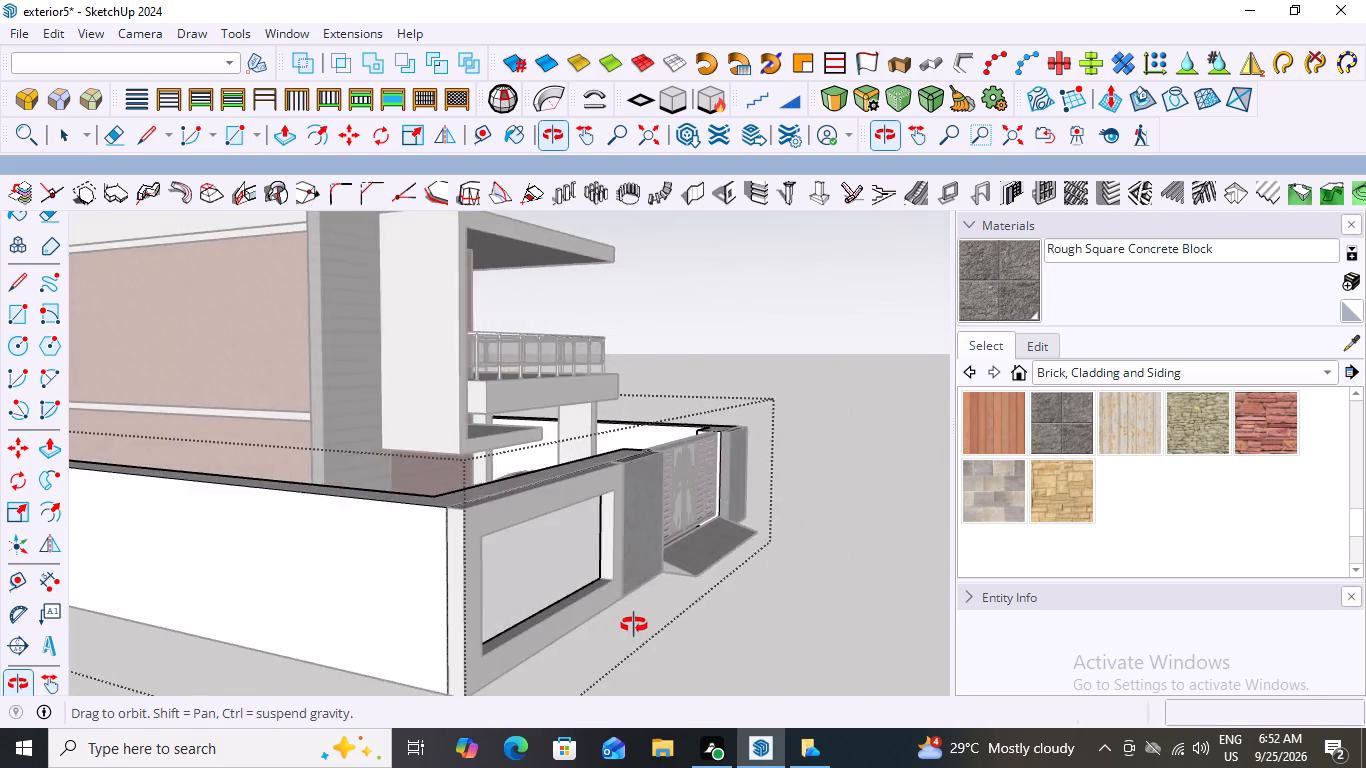
{"action": "middle_click_drag", "start_coordinate": [634, 625], "coordinate": [402, 622]}
{"action": "left_click", "coordinate": [252, 560]}
{"action": "double_click", "coordinate": [253, 560]}
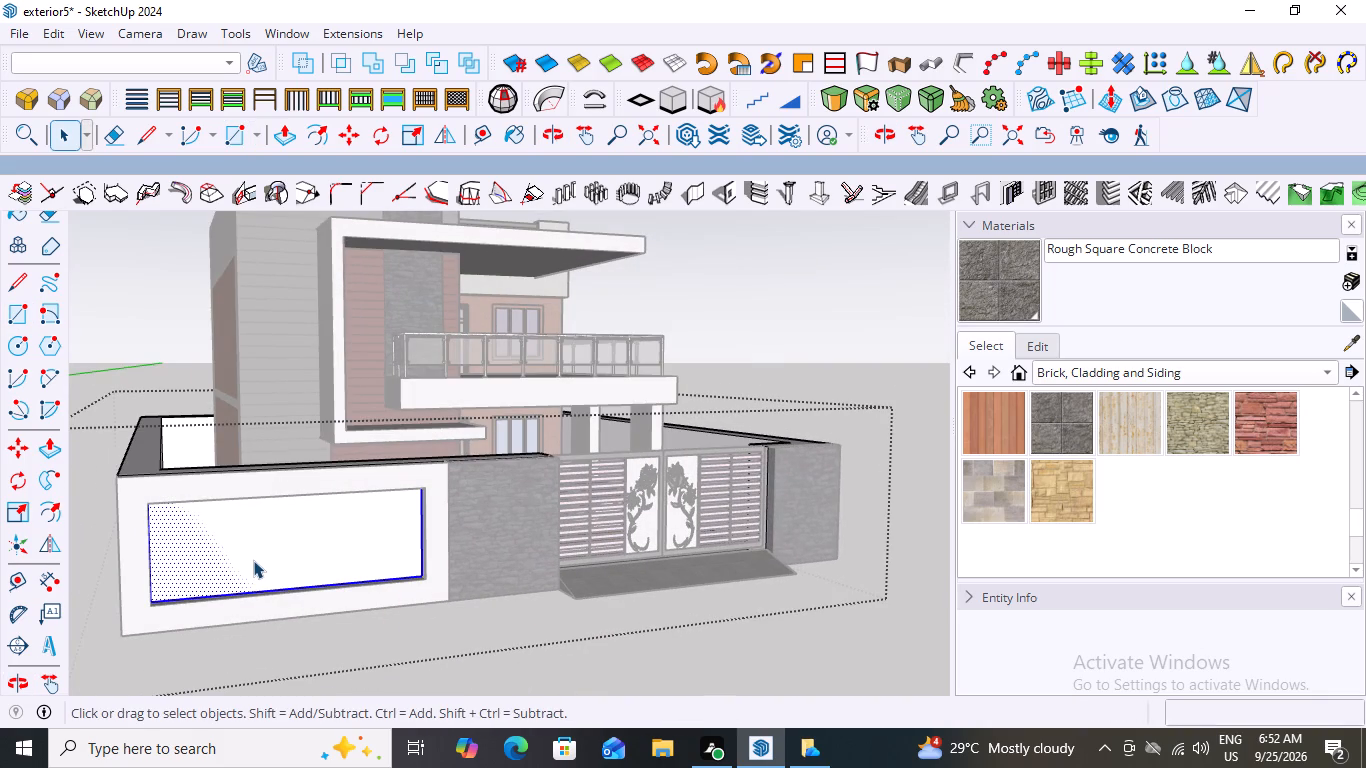
{"action": "left_click", "coordinate": [765, 196]}
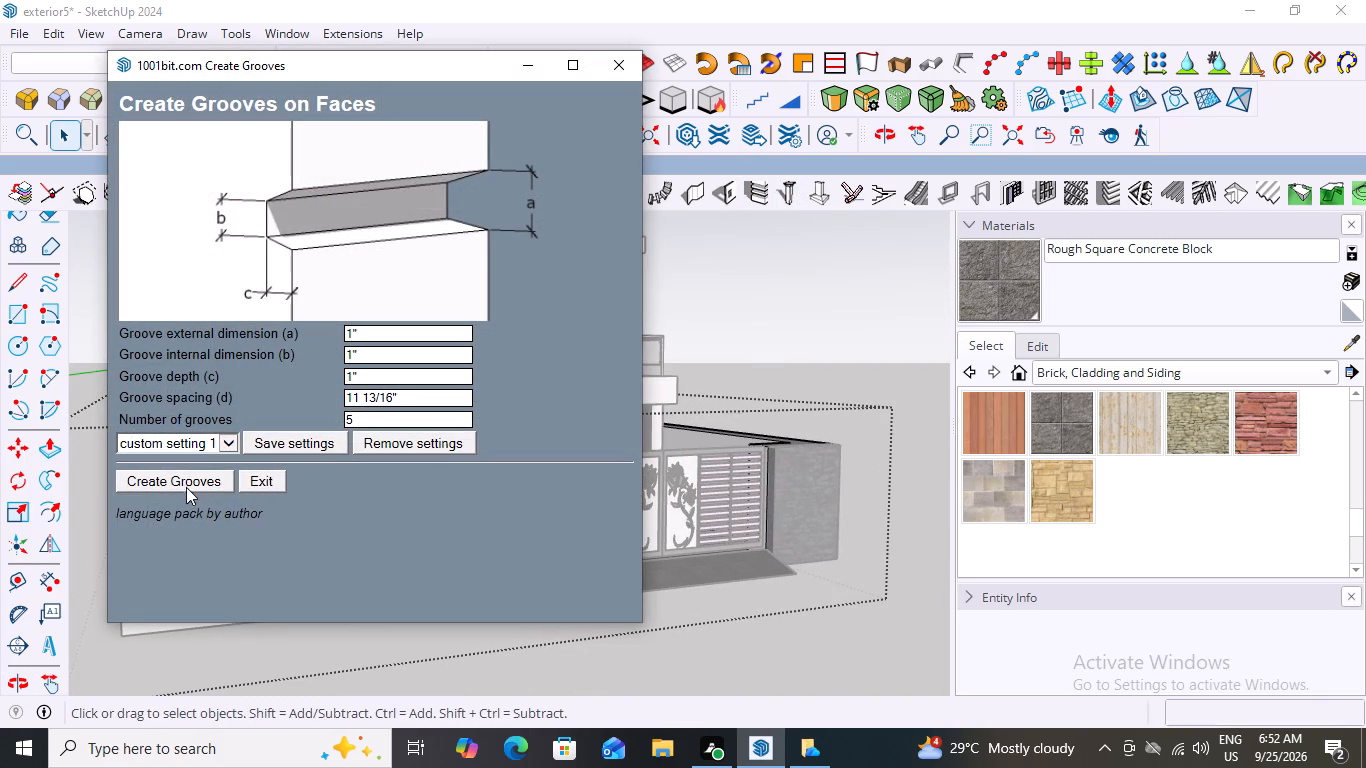
{"action": "left_click", "coordinate": [184, 484]}
{"action": "scroll", "coordinate": [407, 575], "scroll_direction": "up", "scroll_amount": 7}
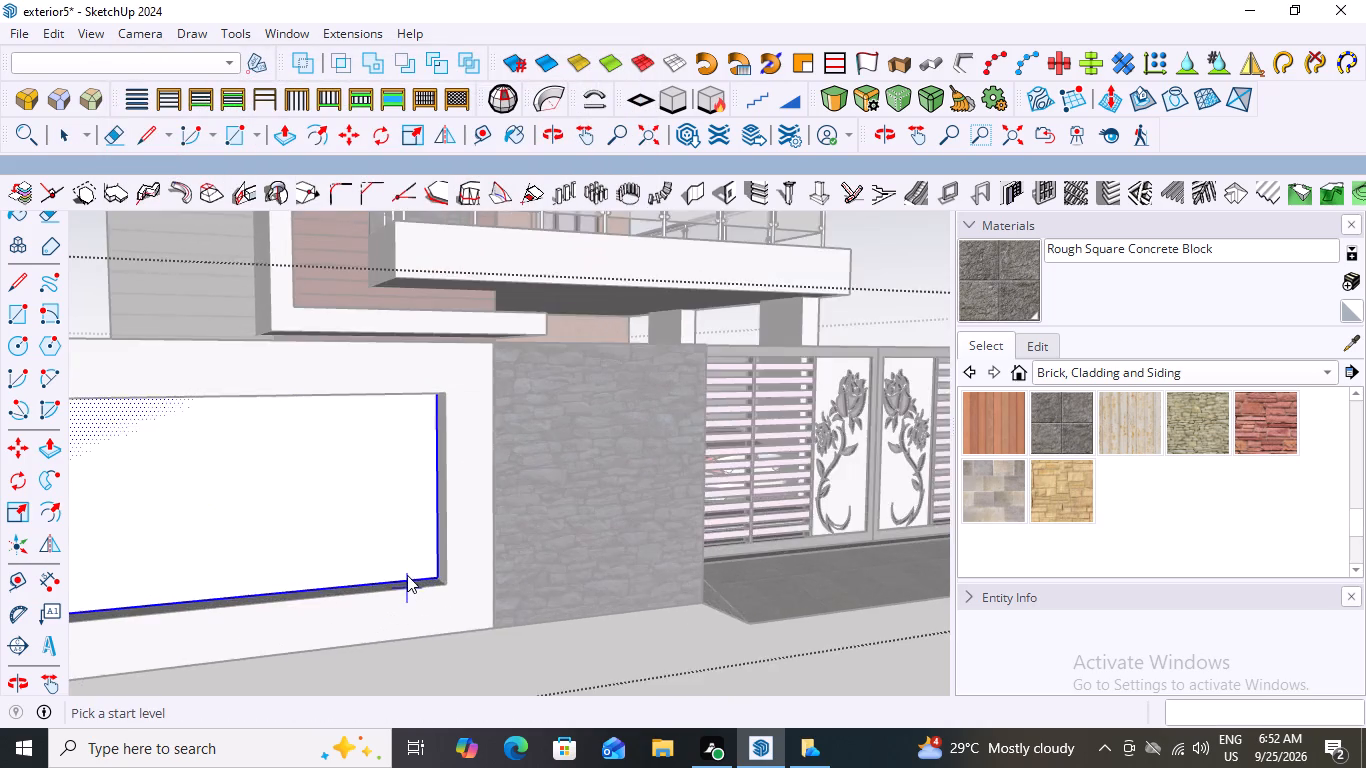
{"action": "scroll", "coordinate": [407, 575], "scroll_direction": "up", "scroll_amount": 3}
{"action": "left_click", "coordinate": [444, 576]}
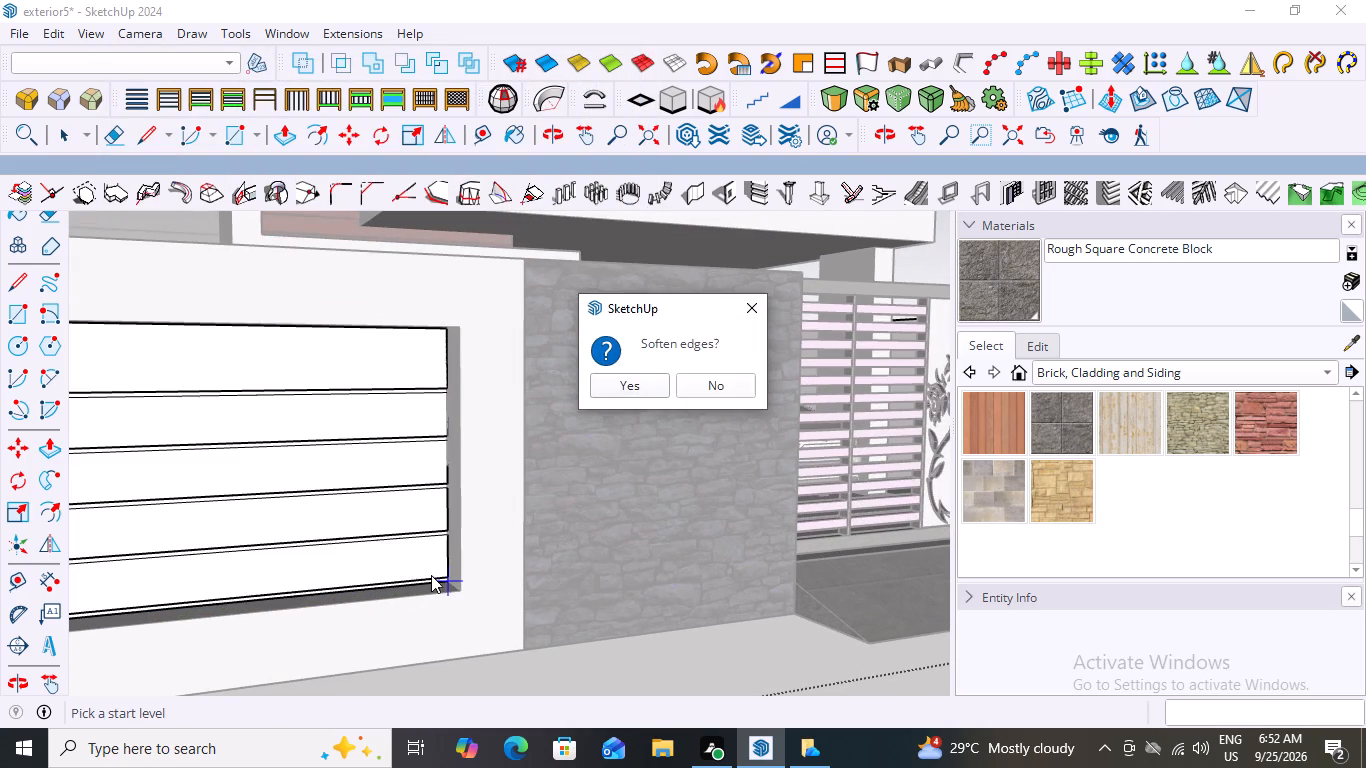
{"action": "scroll", "coordinate": [343, 488], "scroll_direction": "down", "scroll_amount": 4}
{"action": "left_click", "coordinate": [626, 384]}
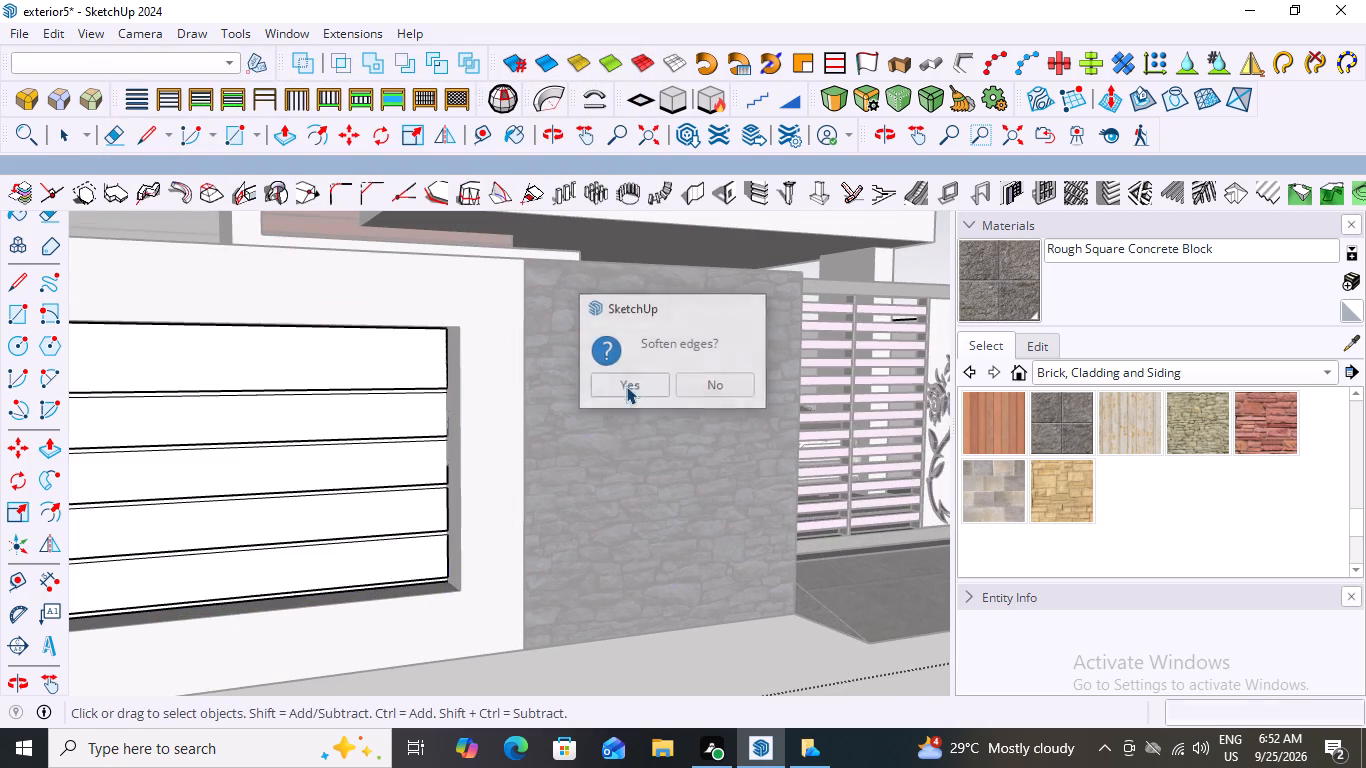
{"action": "scroll", "coordinate": [489, 494], "scroll_direction": "down", "scroll_amount": 9}
{"action": "scroll", "coordinate": [436, 561], "scroll_direction": "down", "scroll_amount": 3}
{"action": "middle_click_drag", "start_coordinate": [371, 580], "coordinate": [827, 652]}
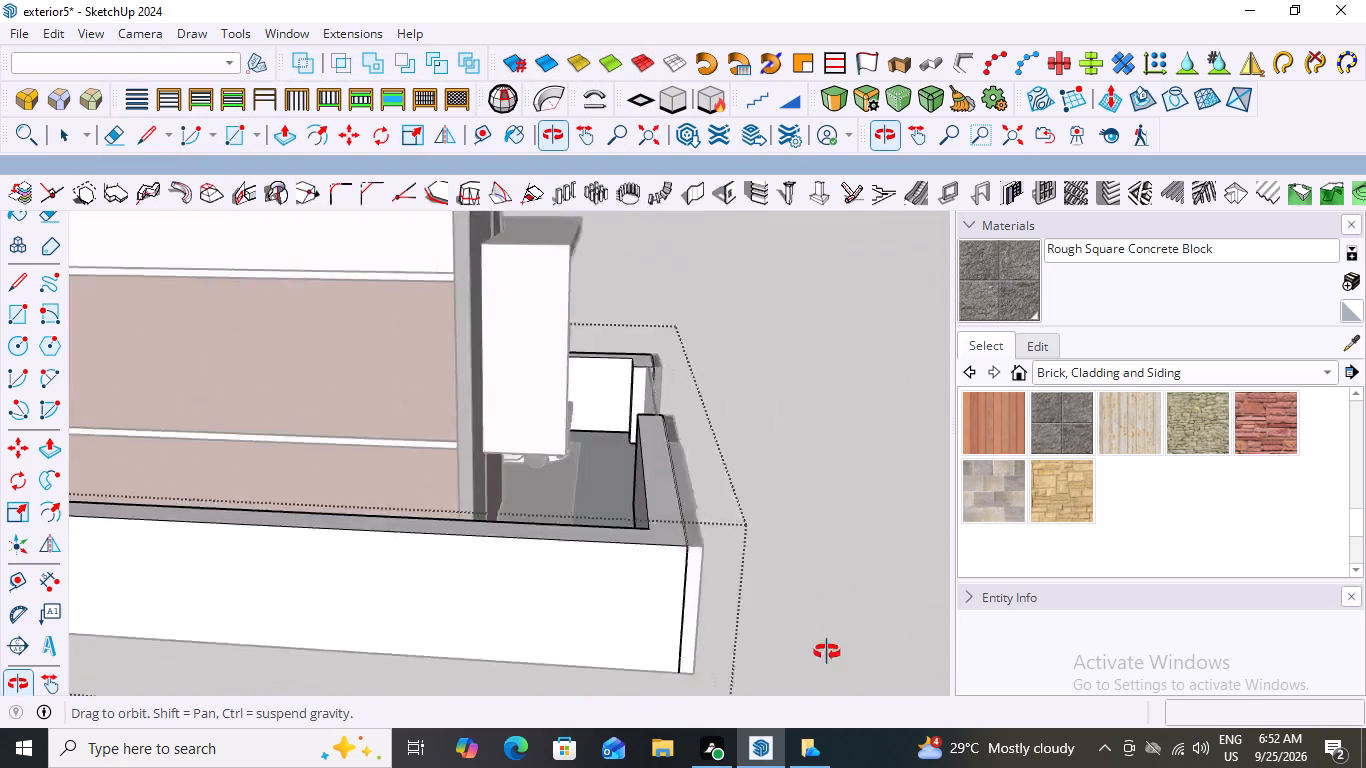
{"action": "middle_click_drag", "start_coordinate": [827, 652], "coordinate": [460, 567]}
{"action": "key", "text": "space"}
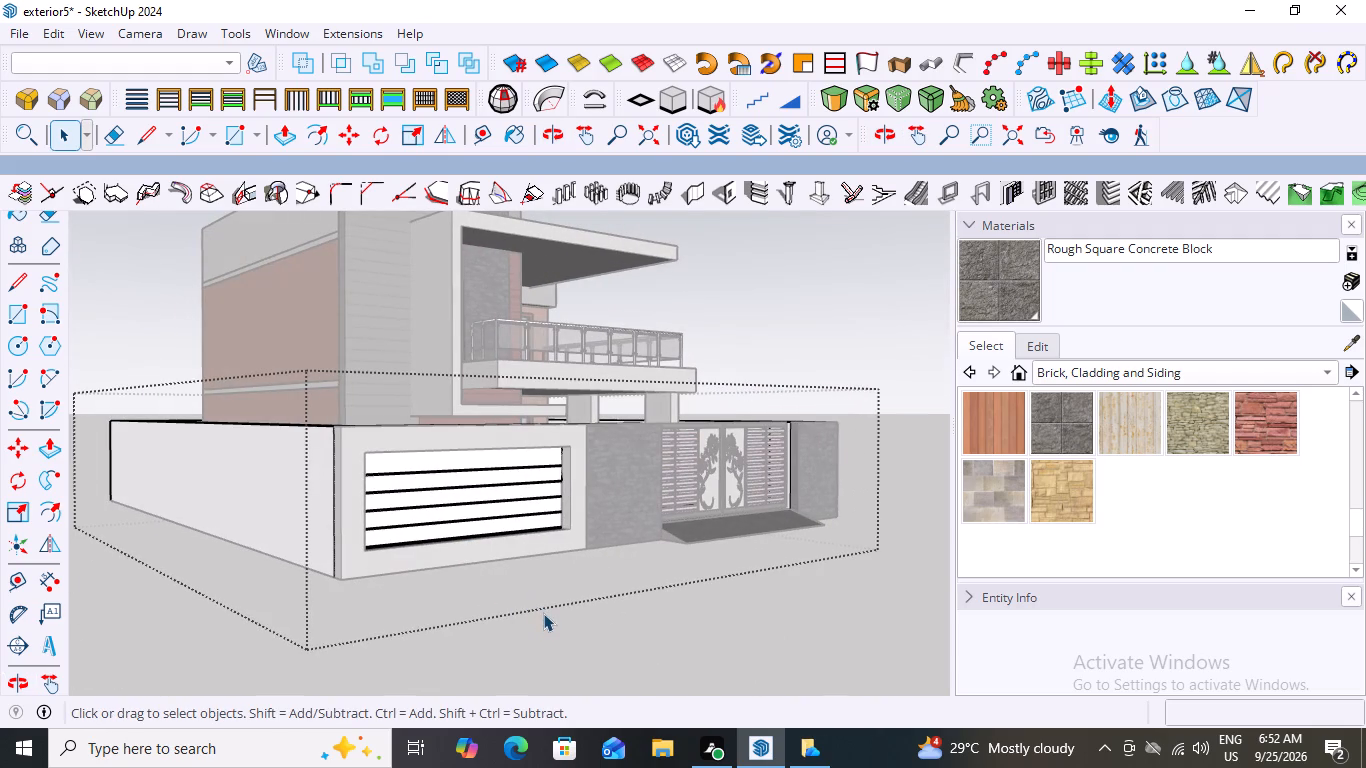
{"action": "left_click", "coordinate": [543, 613]}
Examine the grooved boundary wall panel beside the stone cladding and gate from the side and front.
{"action": "middle_click_drag", "start_coordinate": [444, 500], "coordinate": [535, 575]}
{"action": "scroll", "coordinate": [535, 575], "scroll_direction": "up", "scroll_amount": 8}
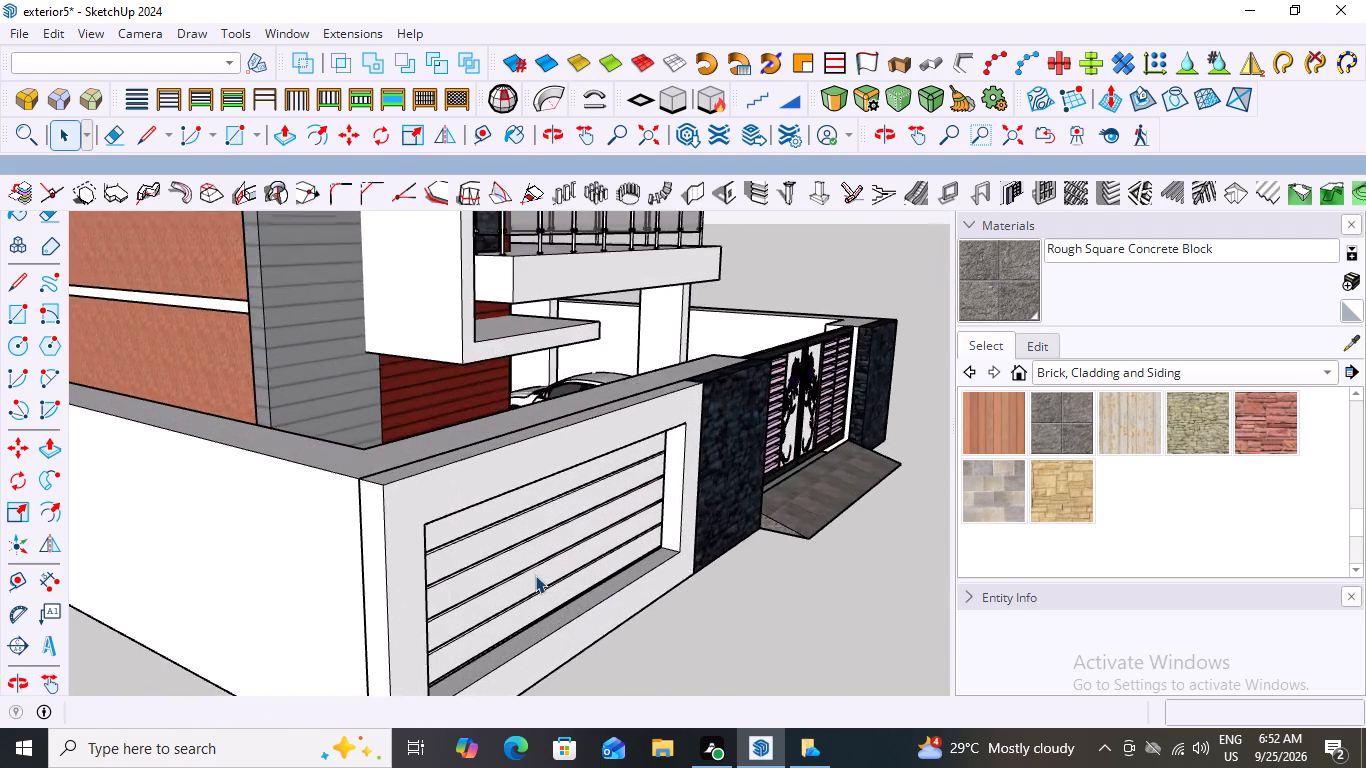
{"action": "scroll", "coordinate": [535, 575], "scroll_direction": "up", "scroll_amount": 2}
{"action": "middle_click_drag", "start_coordinate": [681, 567], "coordinate": [328, 570]}
{"action": "scroll", "coordinate": [328, 570], "scroll_direction": "down", "scroll_amount": 4}
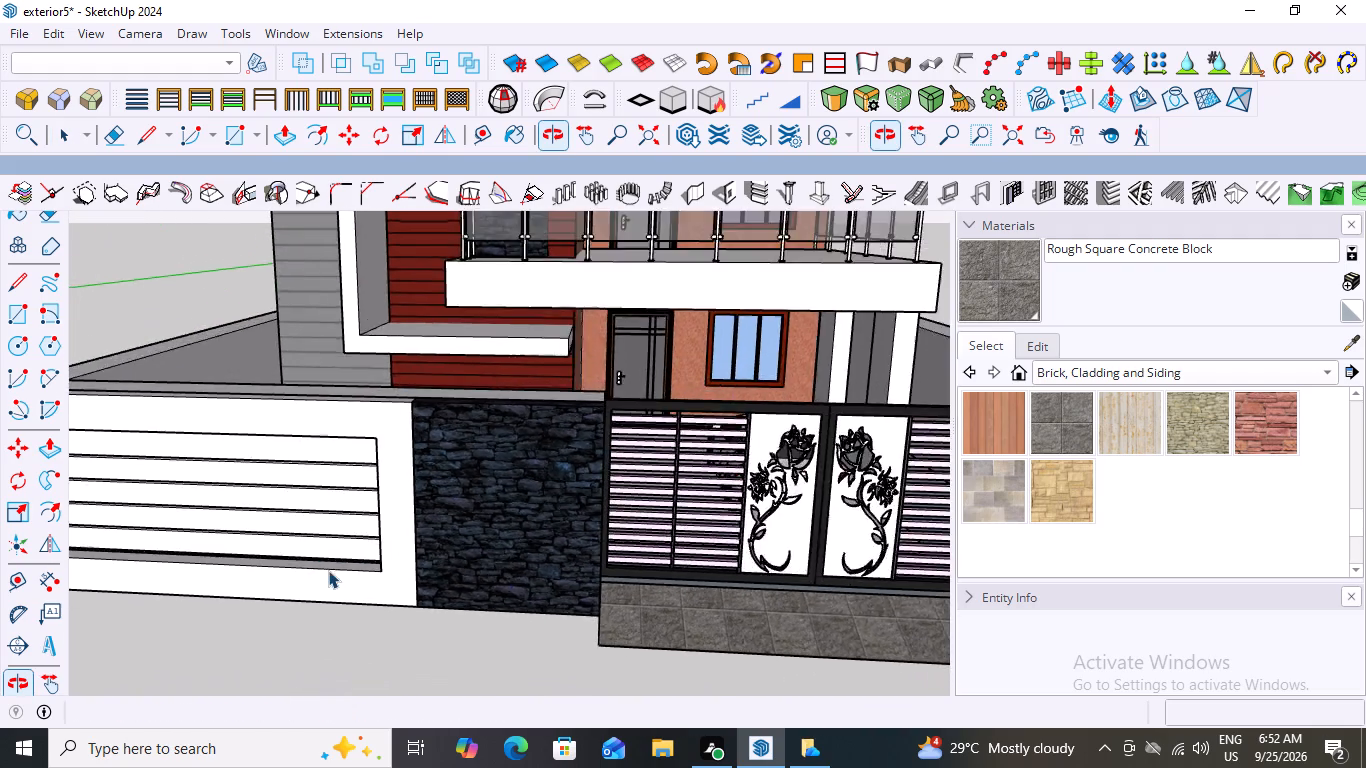
{"action": "scroll", "coordinate": [328, 570], "scroll_direction": "down", "scroll_amount": 3}
{"action": "scroll", "coordinate": [237, 523], "scroll_direction": "down", "scroll_amount": 4}
{"action": "middle_click_drag", "start_coordinate": [237, 508], "coordinate": [163, 514]}
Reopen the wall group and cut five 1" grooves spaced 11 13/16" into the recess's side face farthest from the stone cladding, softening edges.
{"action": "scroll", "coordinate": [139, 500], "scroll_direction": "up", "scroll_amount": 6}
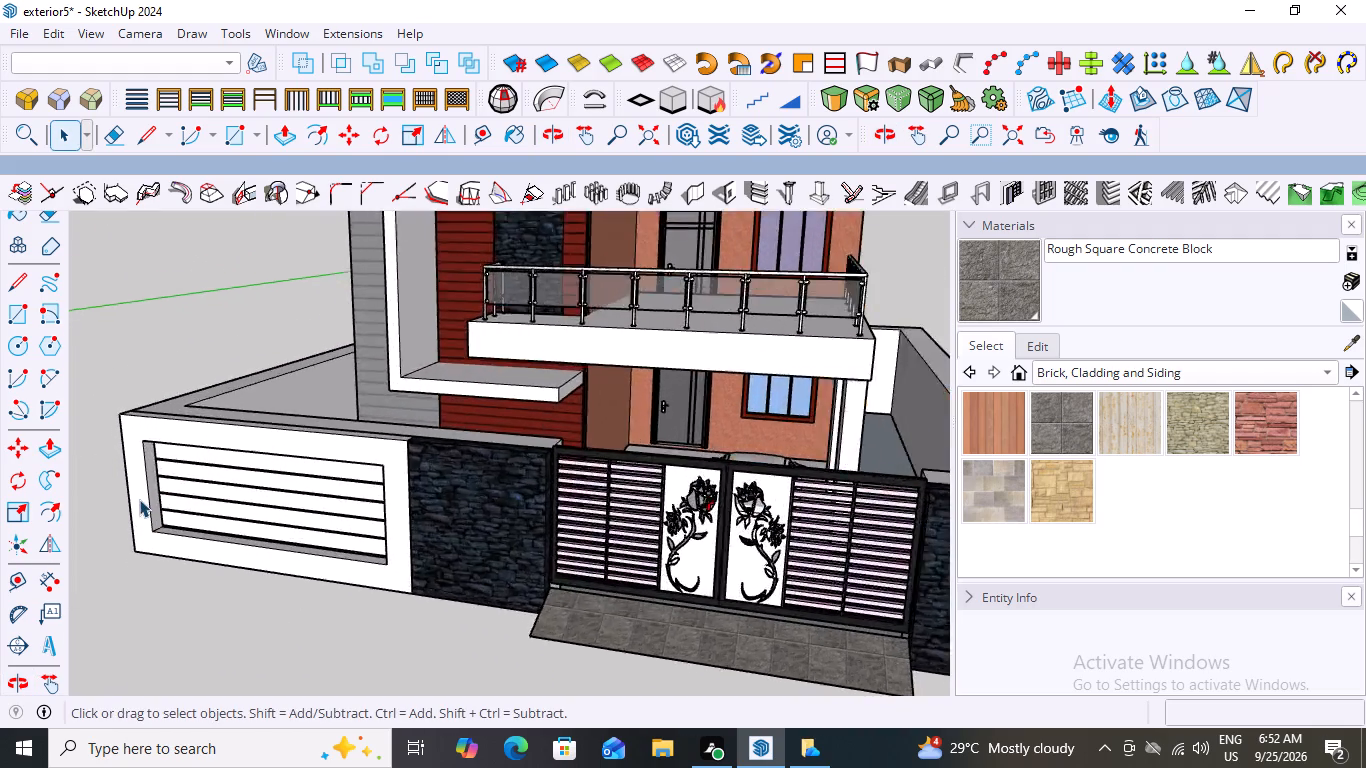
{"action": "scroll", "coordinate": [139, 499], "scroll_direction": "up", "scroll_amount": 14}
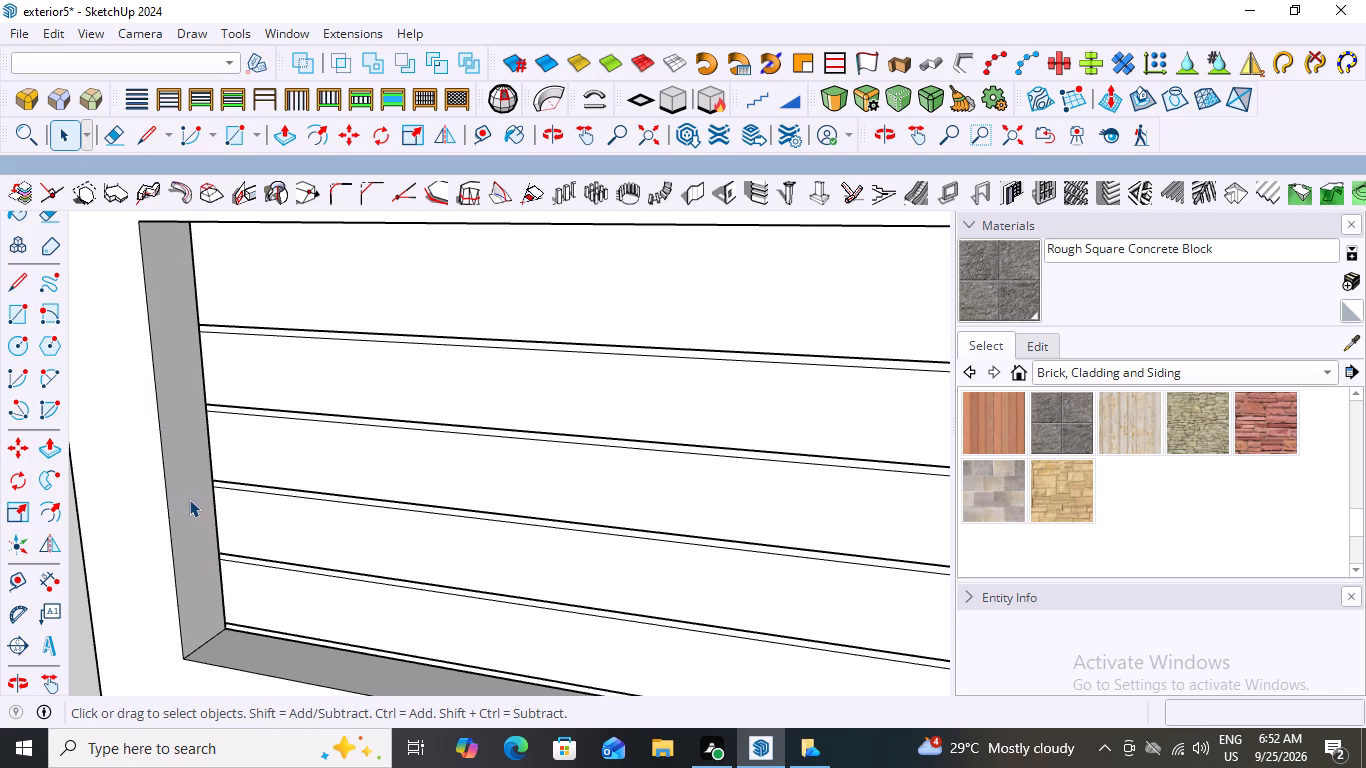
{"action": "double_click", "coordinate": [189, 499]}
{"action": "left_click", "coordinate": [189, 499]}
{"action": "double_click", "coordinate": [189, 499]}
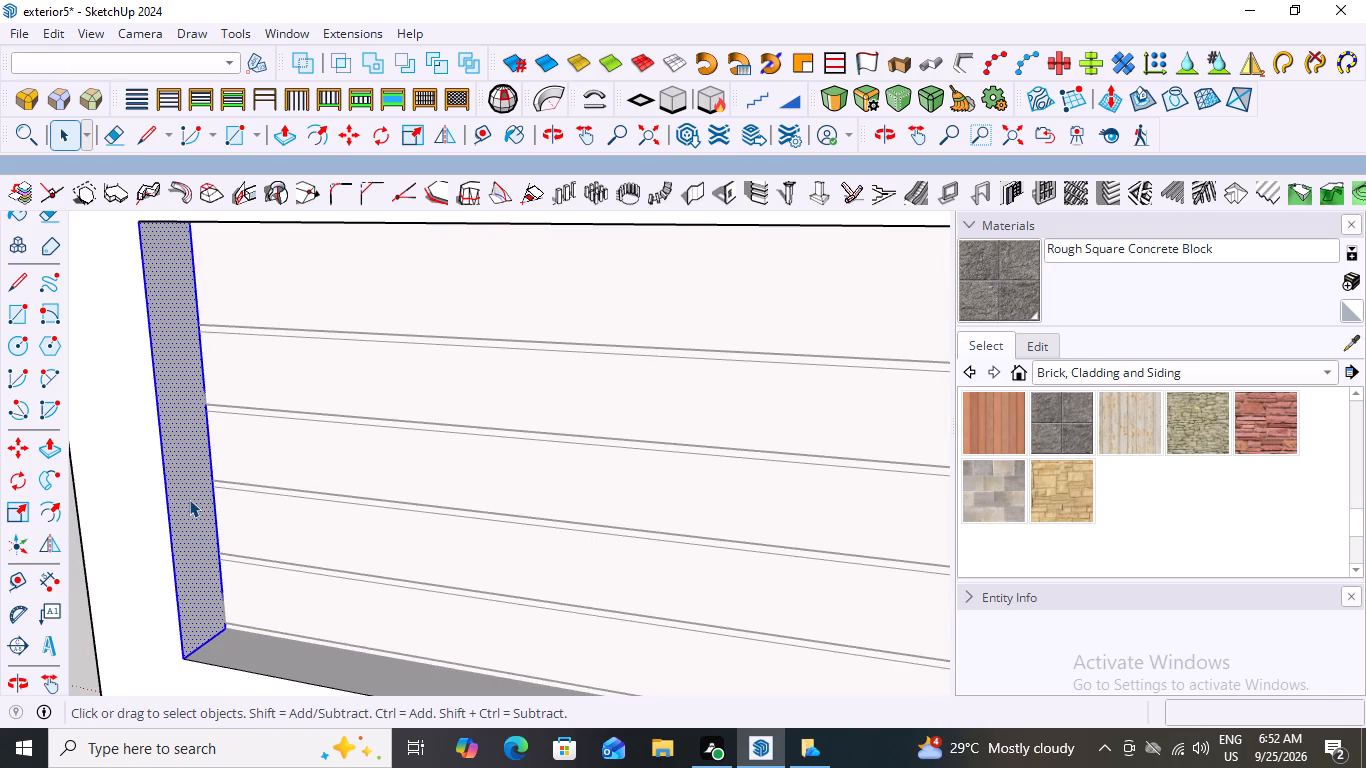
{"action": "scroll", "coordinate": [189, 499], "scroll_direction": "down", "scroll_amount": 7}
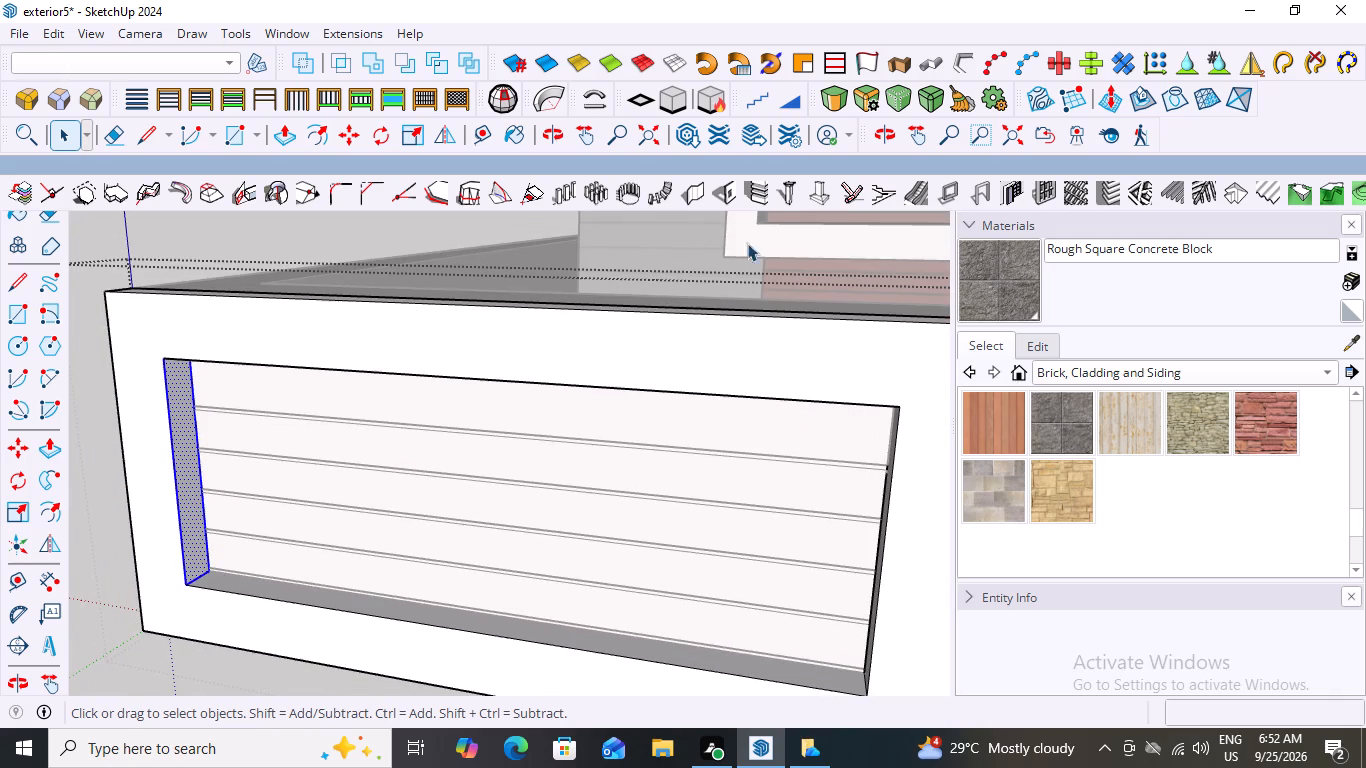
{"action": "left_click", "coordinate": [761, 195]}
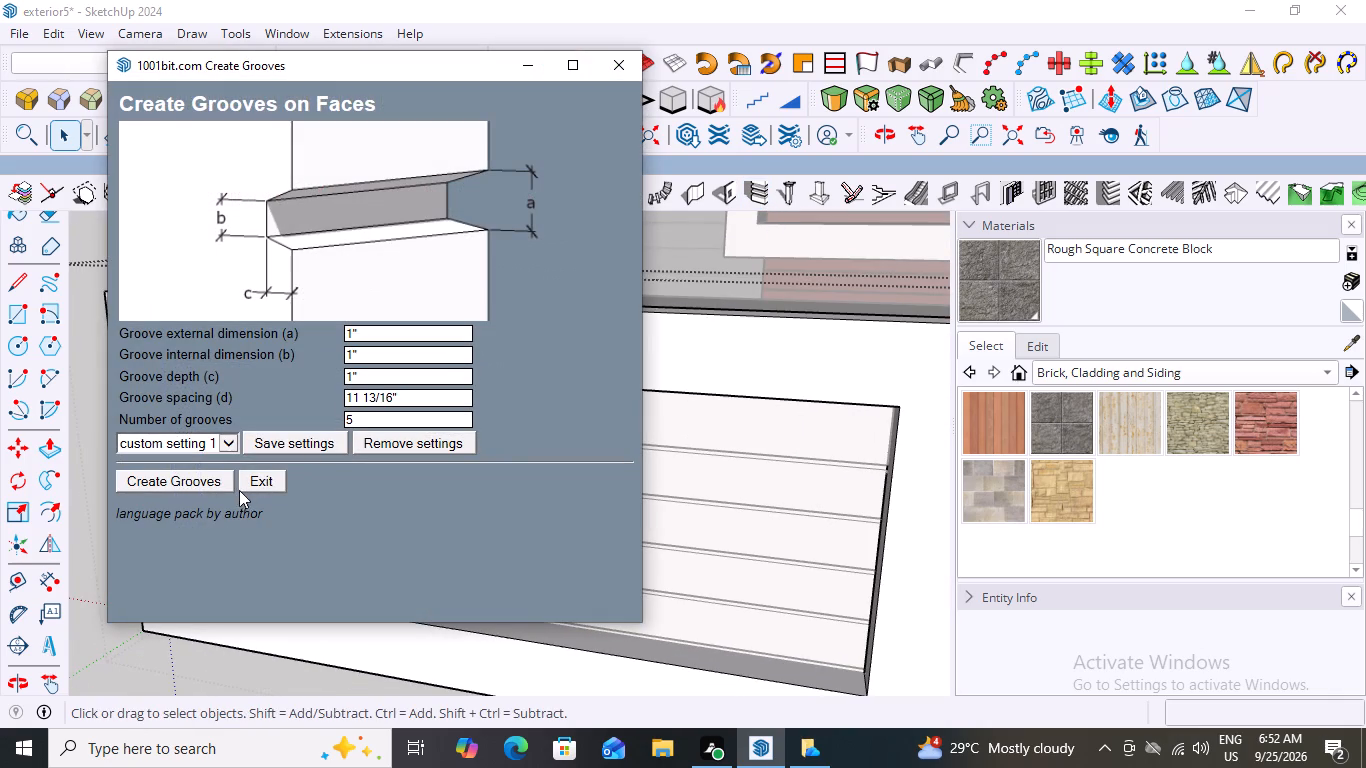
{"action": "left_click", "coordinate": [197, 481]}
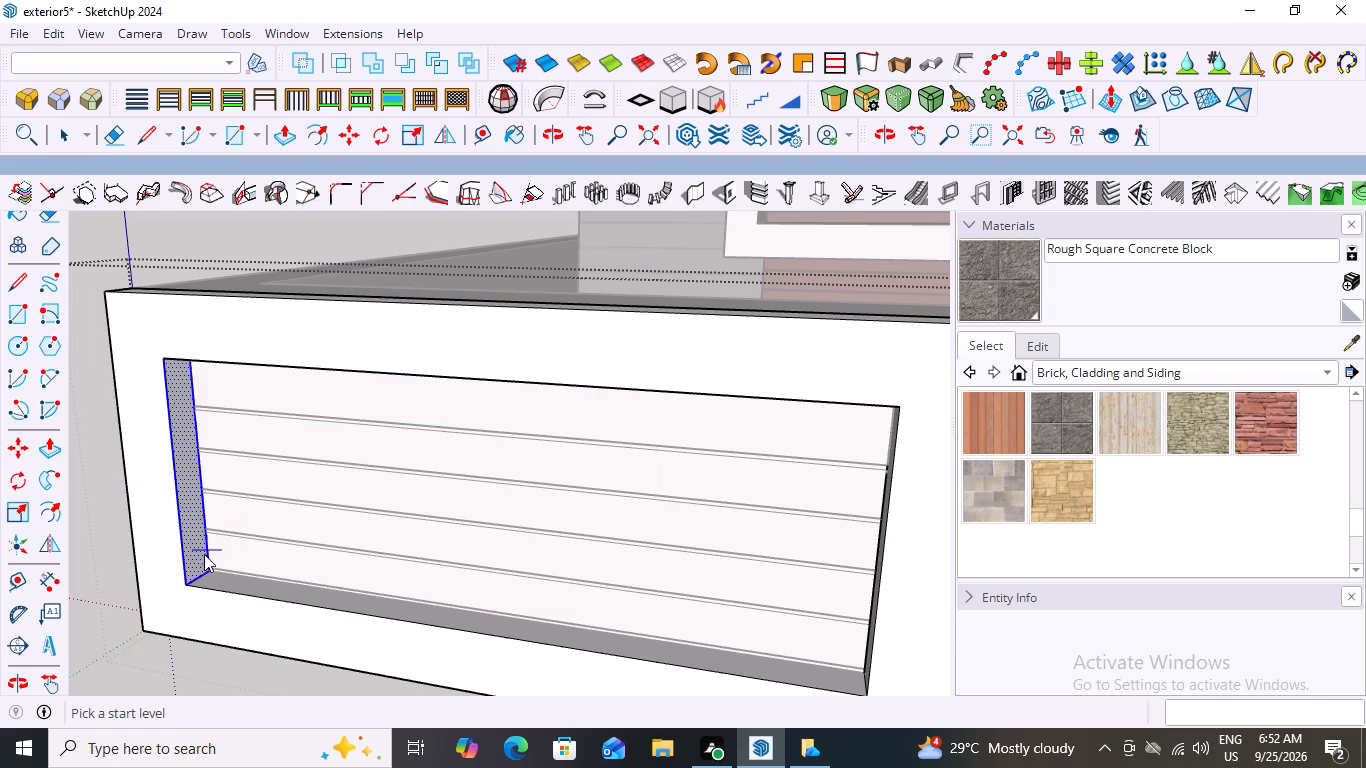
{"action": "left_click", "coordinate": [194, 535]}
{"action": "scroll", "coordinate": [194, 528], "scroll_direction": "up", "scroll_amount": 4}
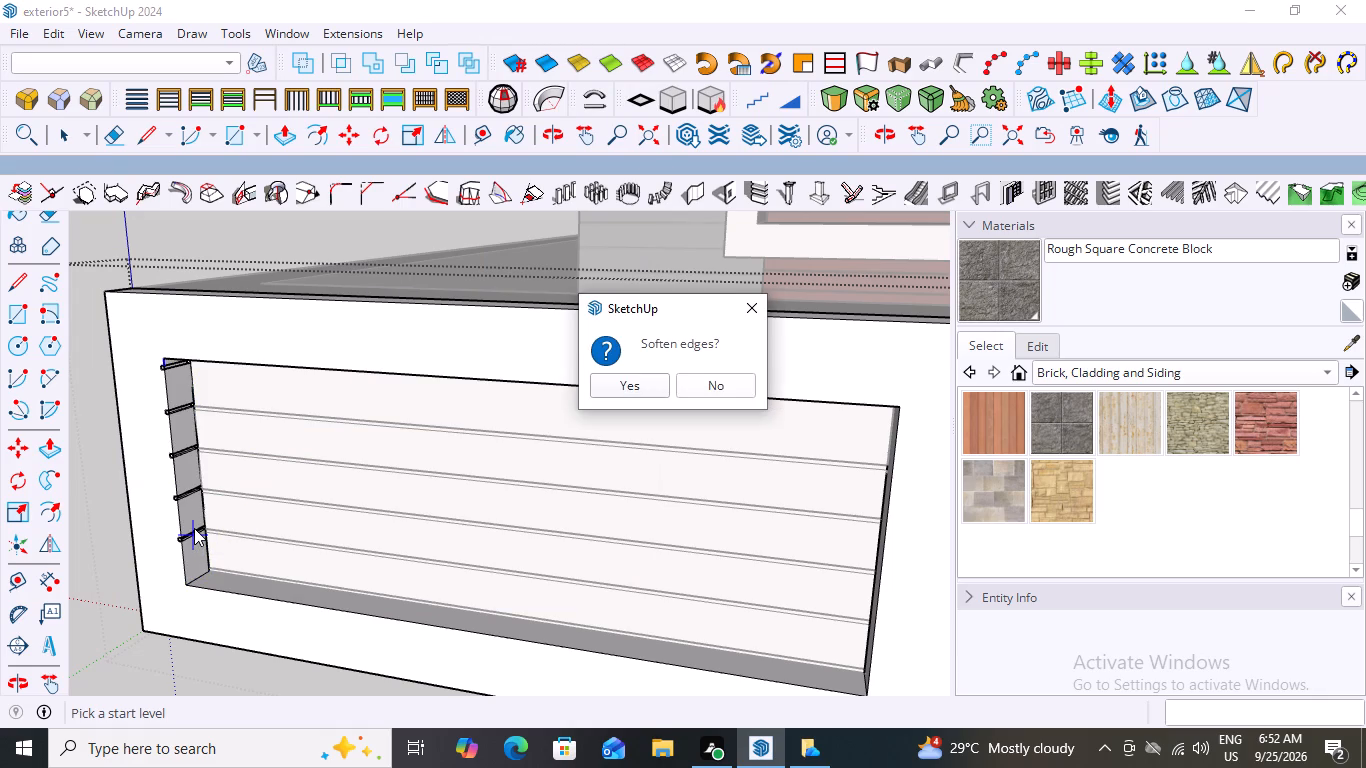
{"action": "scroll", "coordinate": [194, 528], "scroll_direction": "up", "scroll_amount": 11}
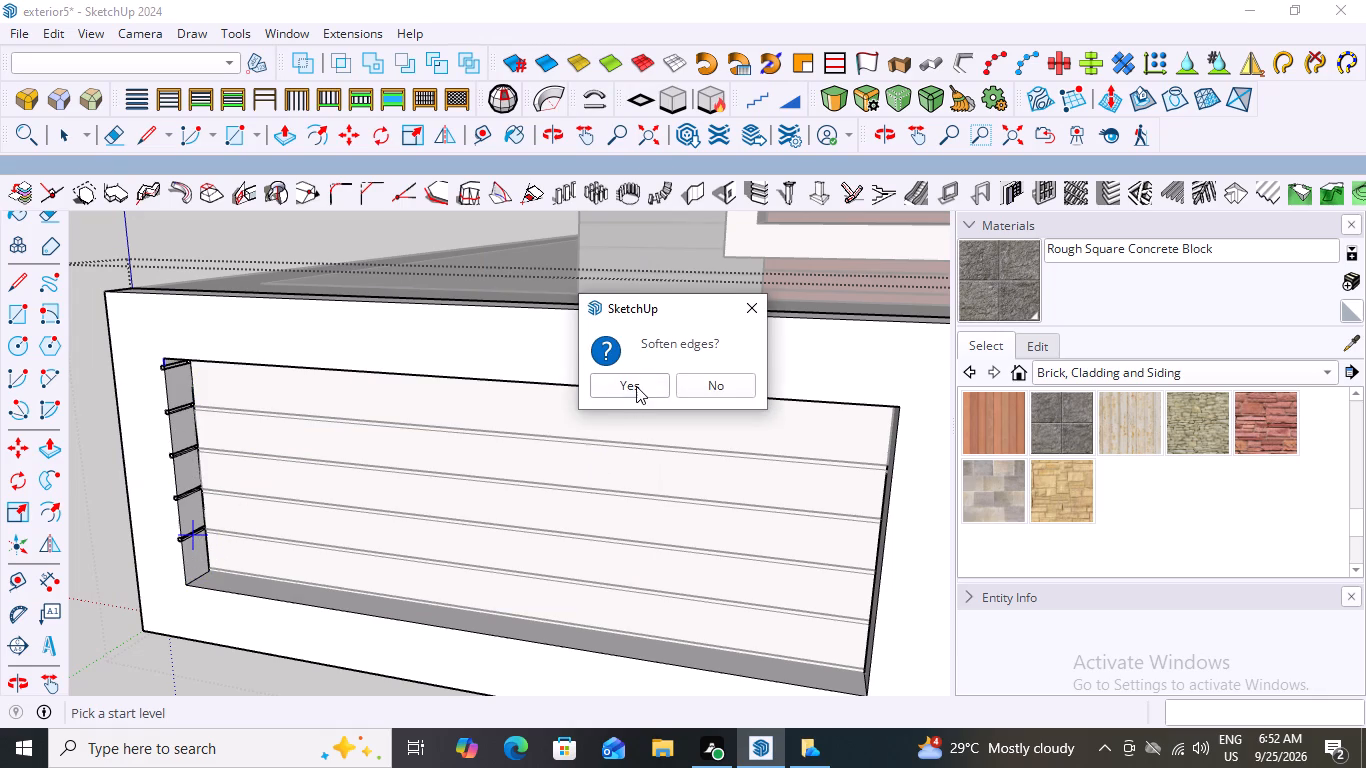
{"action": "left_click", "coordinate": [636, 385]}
Examine how the grooves on the recess's side face line up with the grooves on the main panel.
{"action": "middle_click_drag", "start_coordinate": [346, 535], "coordinate": [554, 532]}
{"action": "scroll", "coordinate": [499, 538], "scroll_direction": "down", "scroll_amount": 3}
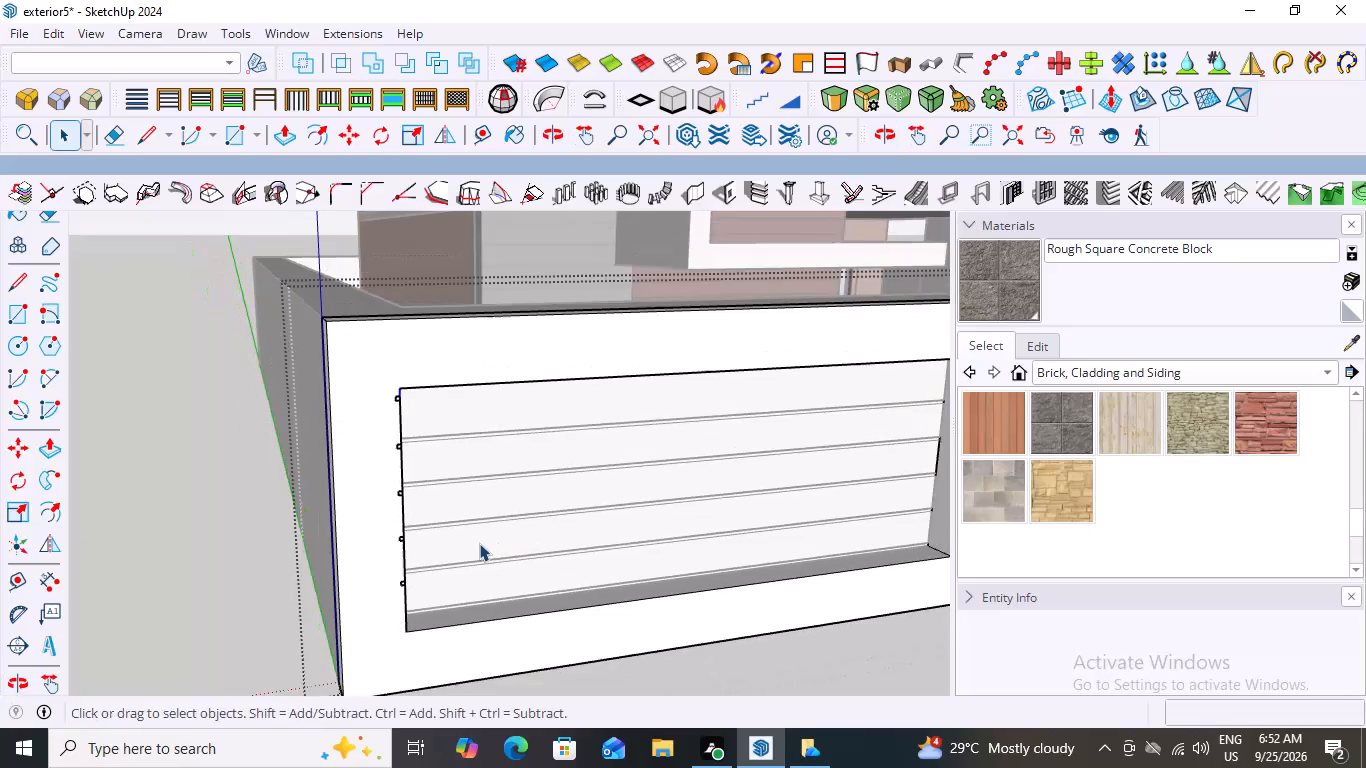
{"action": "scroll", "coordinate": [479, 543], "scroll_direction": "down", "scroll_amount": 4}
{"action": "key", "text": "space"}
{"action": "scroll", "coordinate": [575, 529], "scroll_direction": "up", "scroll_amount": 2}
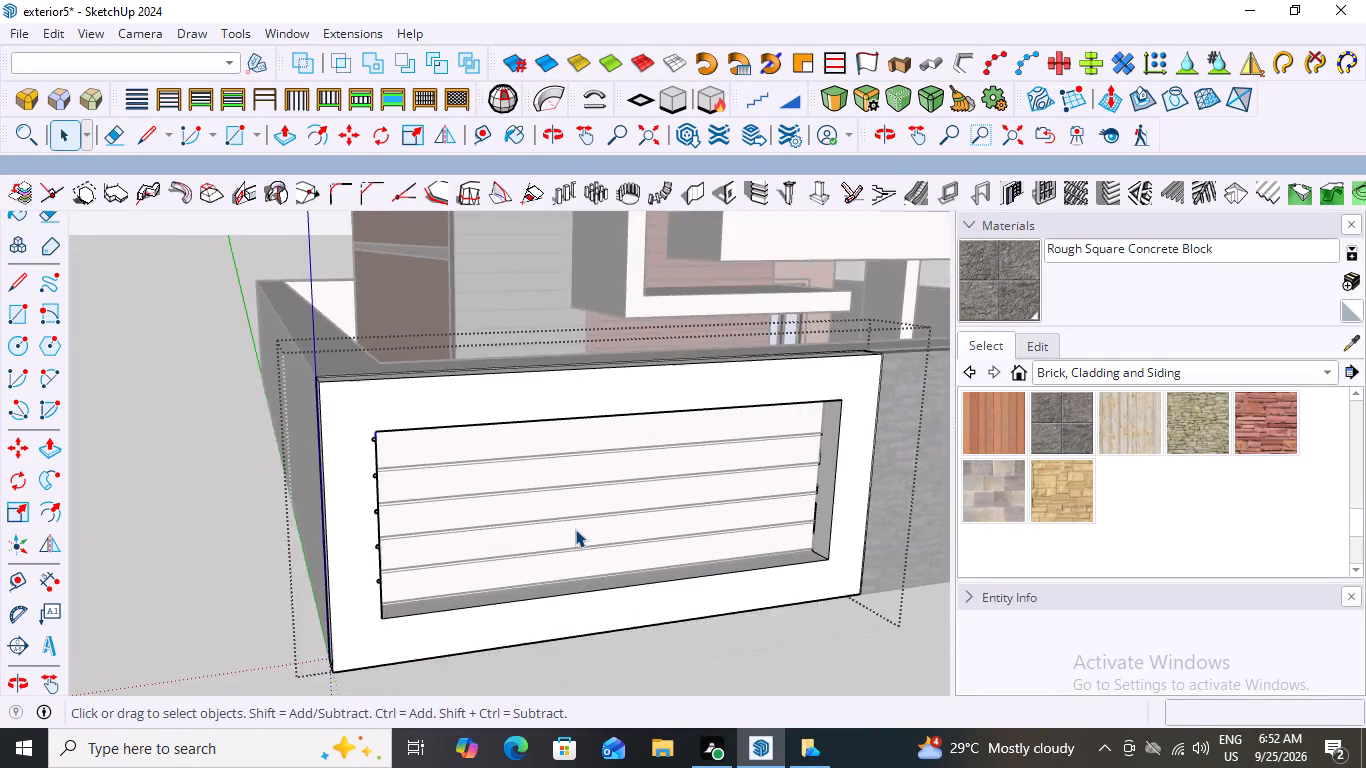
{"action": "scroll", "coordinate": [575, 529], "scroll_direction": "up", "scroll_amount": 5}
{"action": "middle_click_drag", "start_coordinate": [535, 538], "coordinate": [466, 500]}
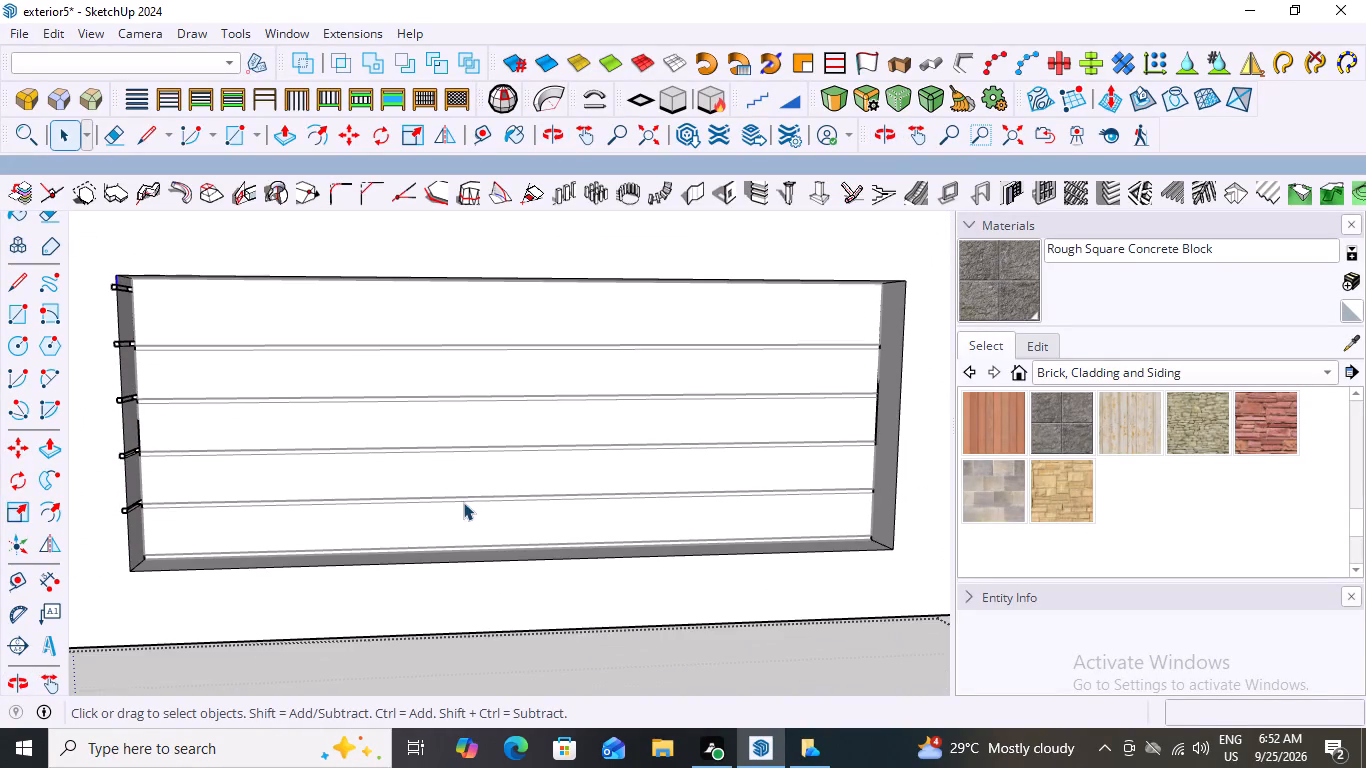
{"action": "scroll", "coordinate": [236, 453], "scroll_direction": "up", "scroll_amount": 3}
{"action": "scroll", "coordinate": [71, 459], "scroll_direction": "up", "scroll_amount": 13}
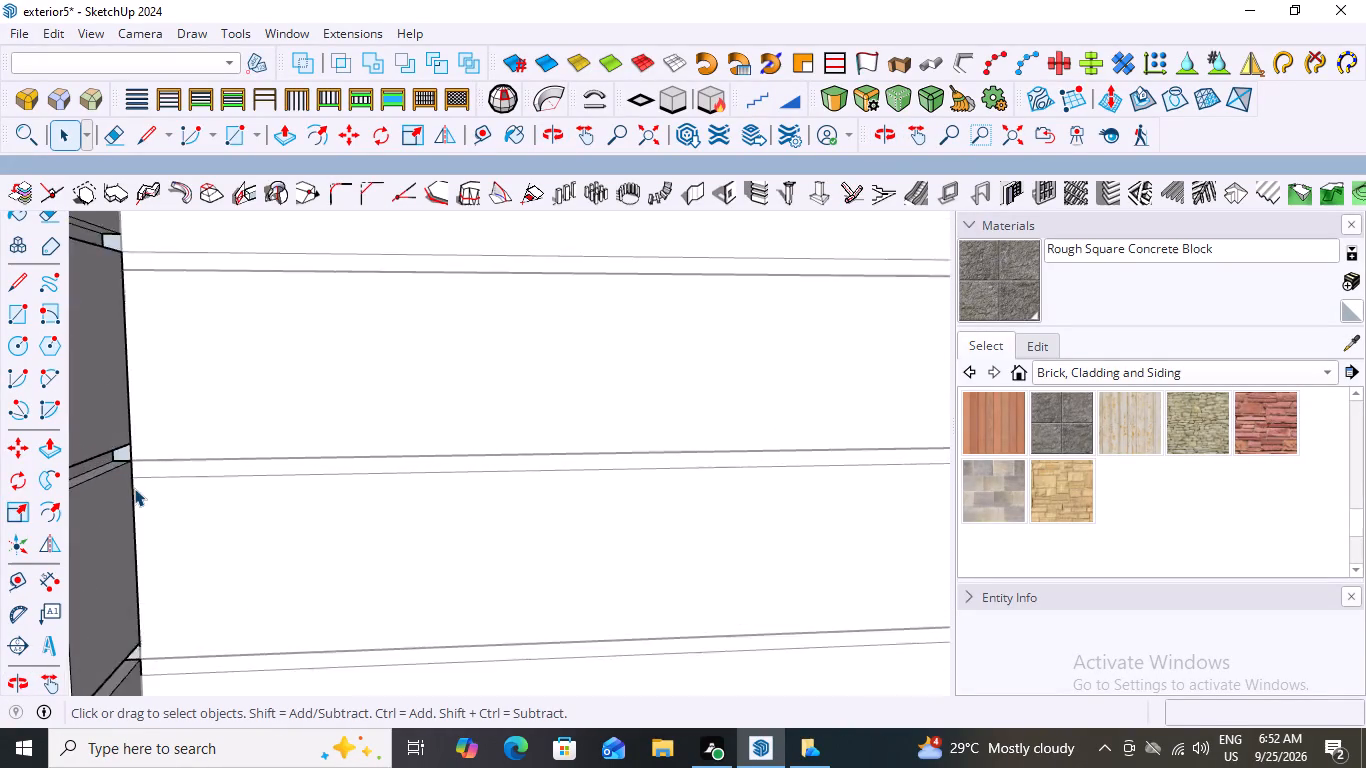
{"action": "scroll", "coordinate": [134, 488], "scroll_direction": "up", "scroll_amount": 3}
{"action": "scroll", "coordinate": [312, 430], "scroll_direction": "down", "scroll_amount": 9}
{"action": "scroll", "coordinate": [542, 445], "scroll_direction": "down", "scroll_amount": 4}
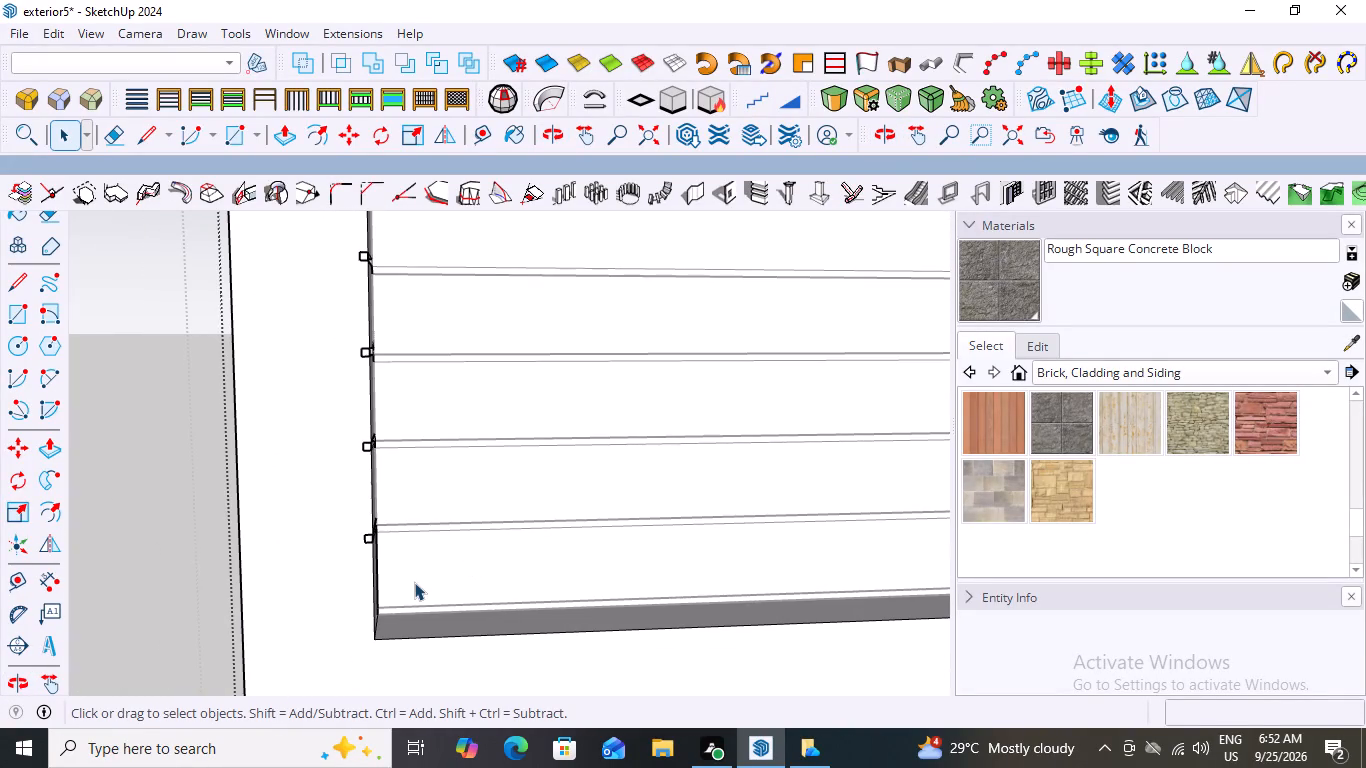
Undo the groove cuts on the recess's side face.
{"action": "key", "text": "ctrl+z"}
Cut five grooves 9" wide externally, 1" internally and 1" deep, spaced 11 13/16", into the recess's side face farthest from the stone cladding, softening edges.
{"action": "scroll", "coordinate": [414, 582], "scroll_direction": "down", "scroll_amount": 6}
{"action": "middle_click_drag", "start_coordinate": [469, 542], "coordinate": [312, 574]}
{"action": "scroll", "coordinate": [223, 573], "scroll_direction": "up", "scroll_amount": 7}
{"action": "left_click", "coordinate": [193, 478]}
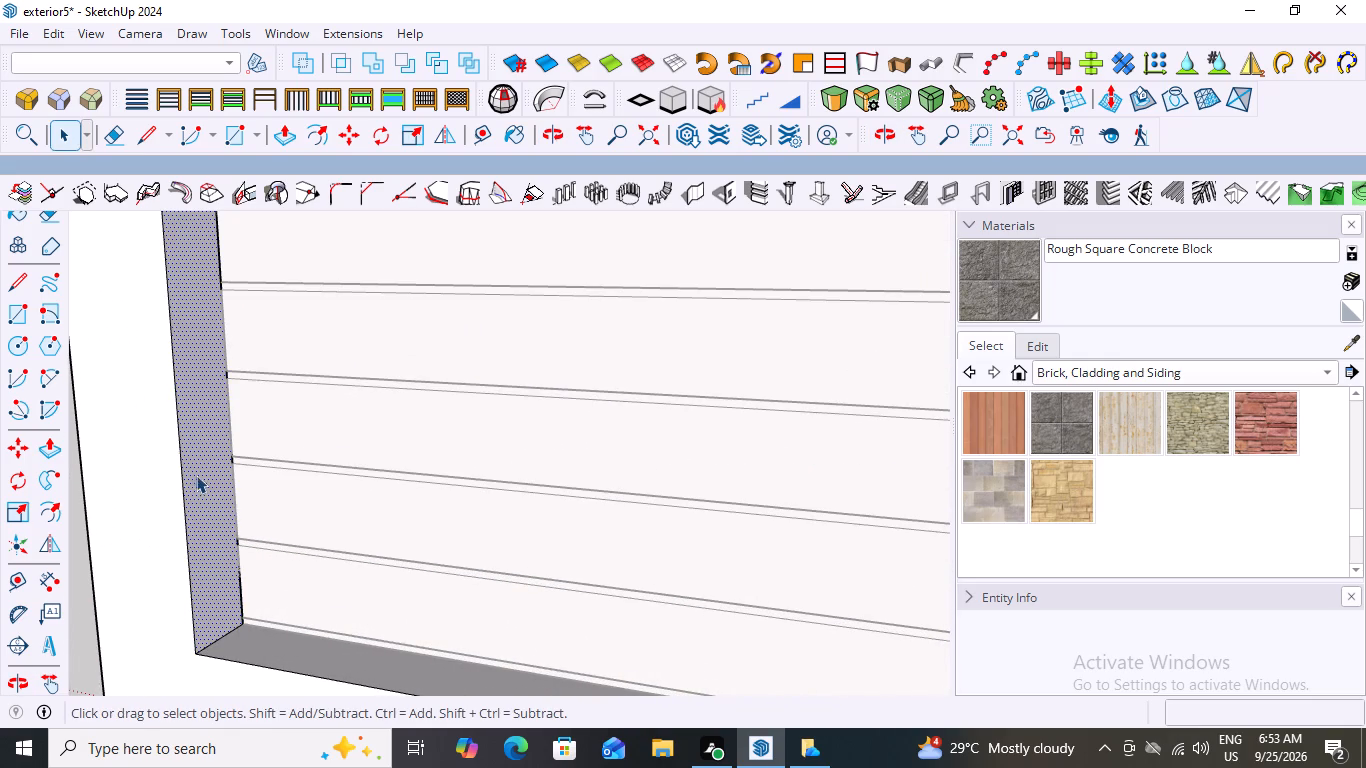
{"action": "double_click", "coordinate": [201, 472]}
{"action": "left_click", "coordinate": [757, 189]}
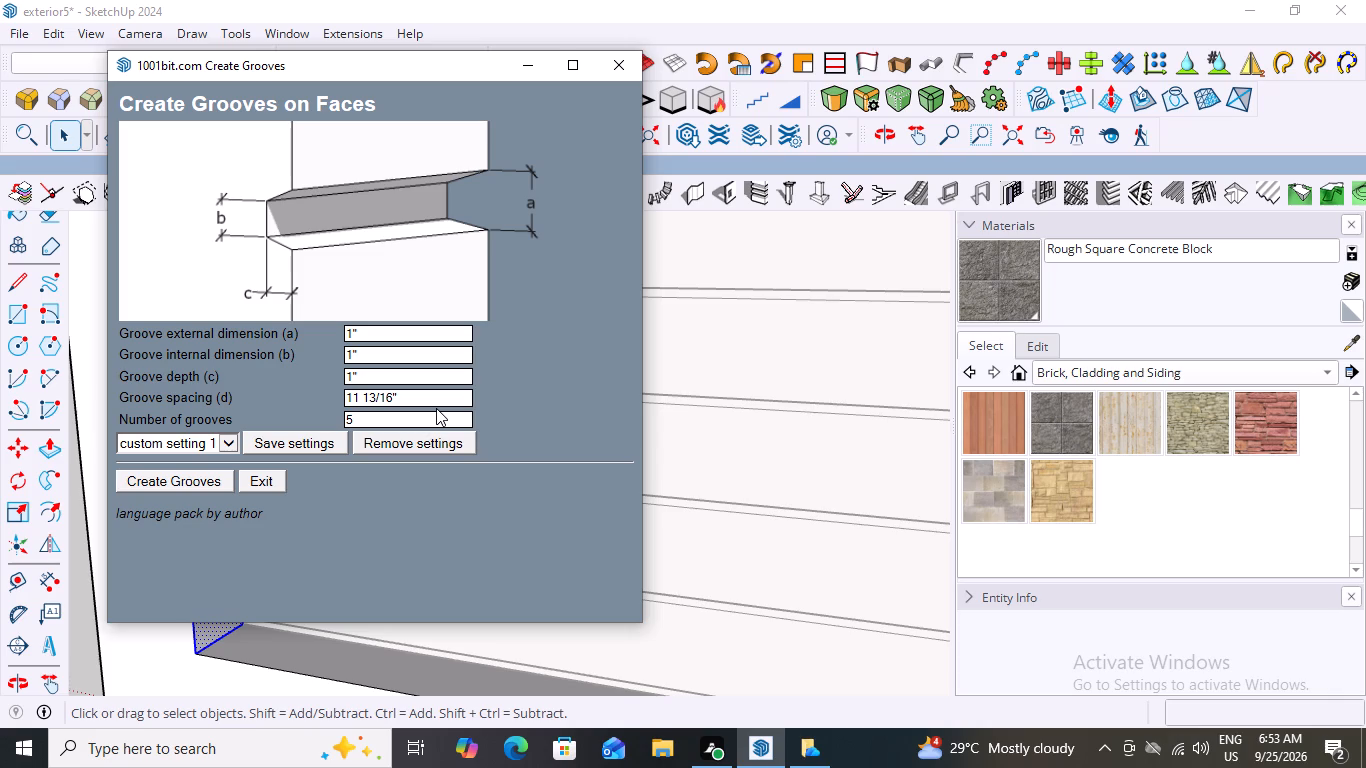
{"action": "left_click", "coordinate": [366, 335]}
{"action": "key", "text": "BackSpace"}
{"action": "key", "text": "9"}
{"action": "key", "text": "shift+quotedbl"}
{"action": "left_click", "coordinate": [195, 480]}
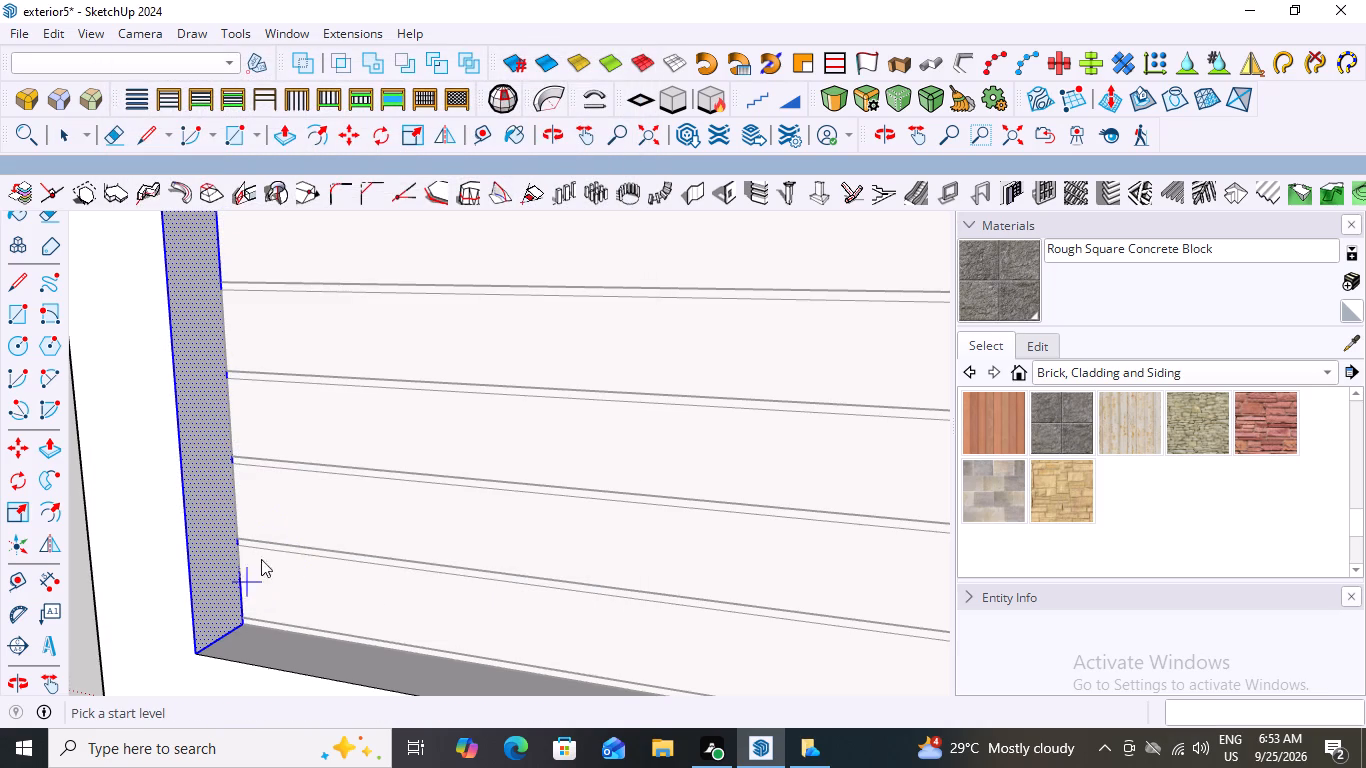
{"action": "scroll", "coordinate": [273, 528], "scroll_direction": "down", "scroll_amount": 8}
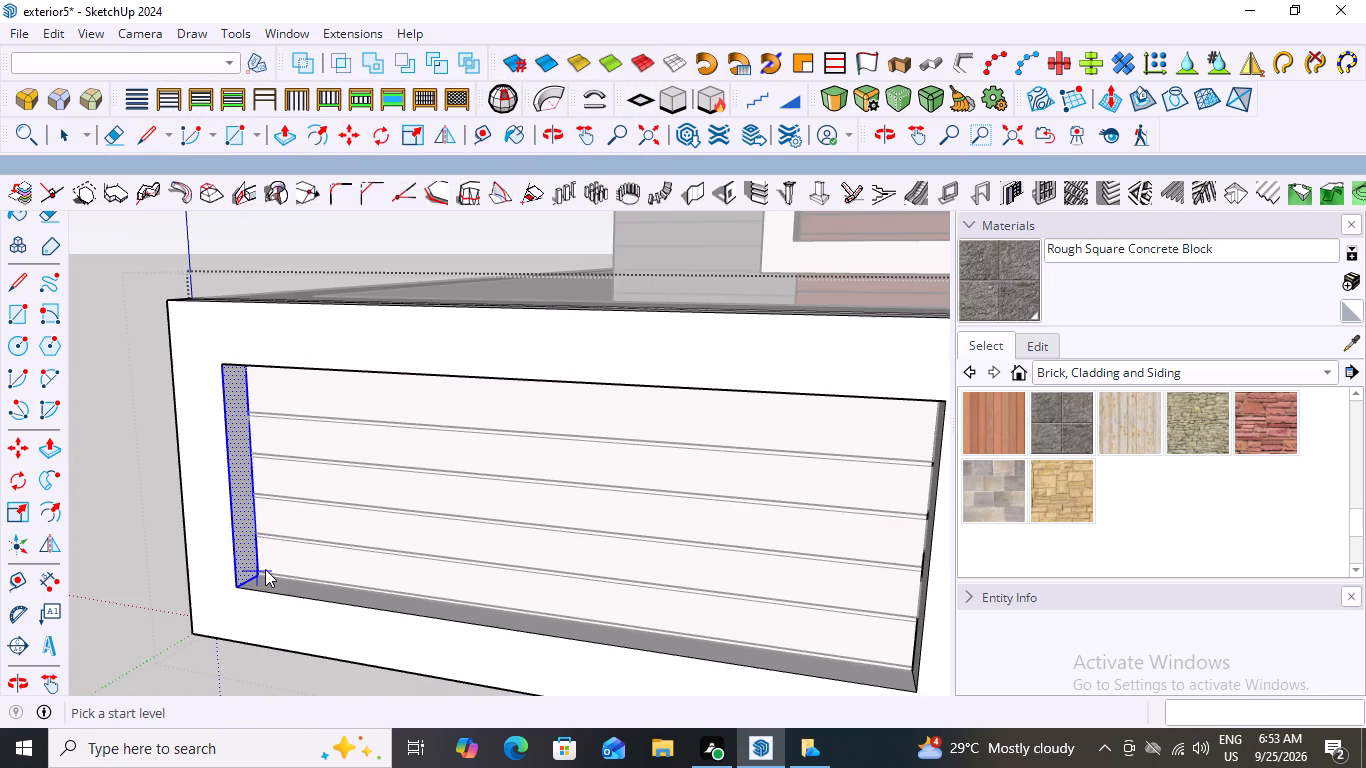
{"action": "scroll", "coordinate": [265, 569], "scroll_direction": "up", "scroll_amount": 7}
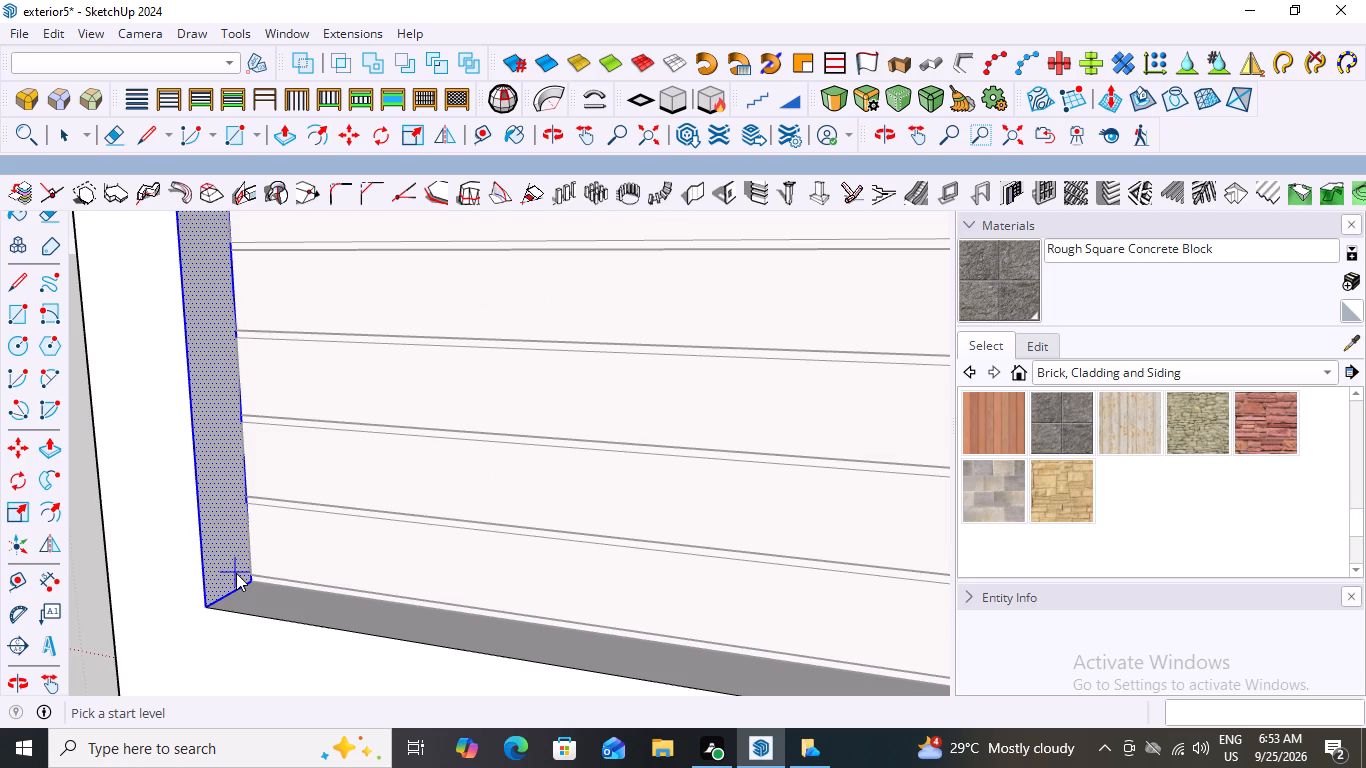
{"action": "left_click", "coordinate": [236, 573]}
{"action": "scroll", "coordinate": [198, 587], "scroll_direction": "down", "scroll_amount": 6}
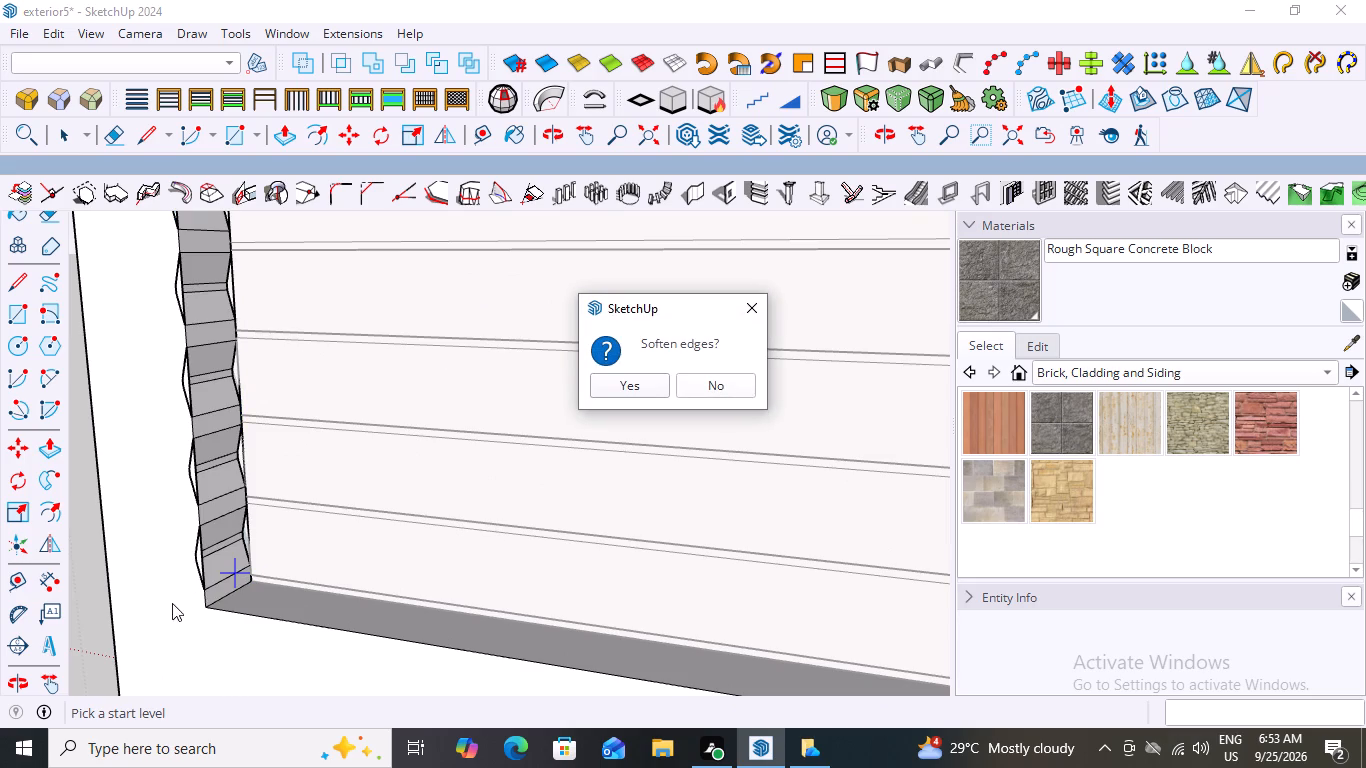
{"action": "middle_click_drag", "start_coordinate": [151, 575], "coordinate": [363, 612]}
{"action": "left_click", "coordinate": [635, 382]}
Examine the shape of the widened grooves on the recess's side face against the main panel's grooves.
{"action": "middle_click_drag", "start_coordinate": [442, 468], "coordinate": [393, 513]}
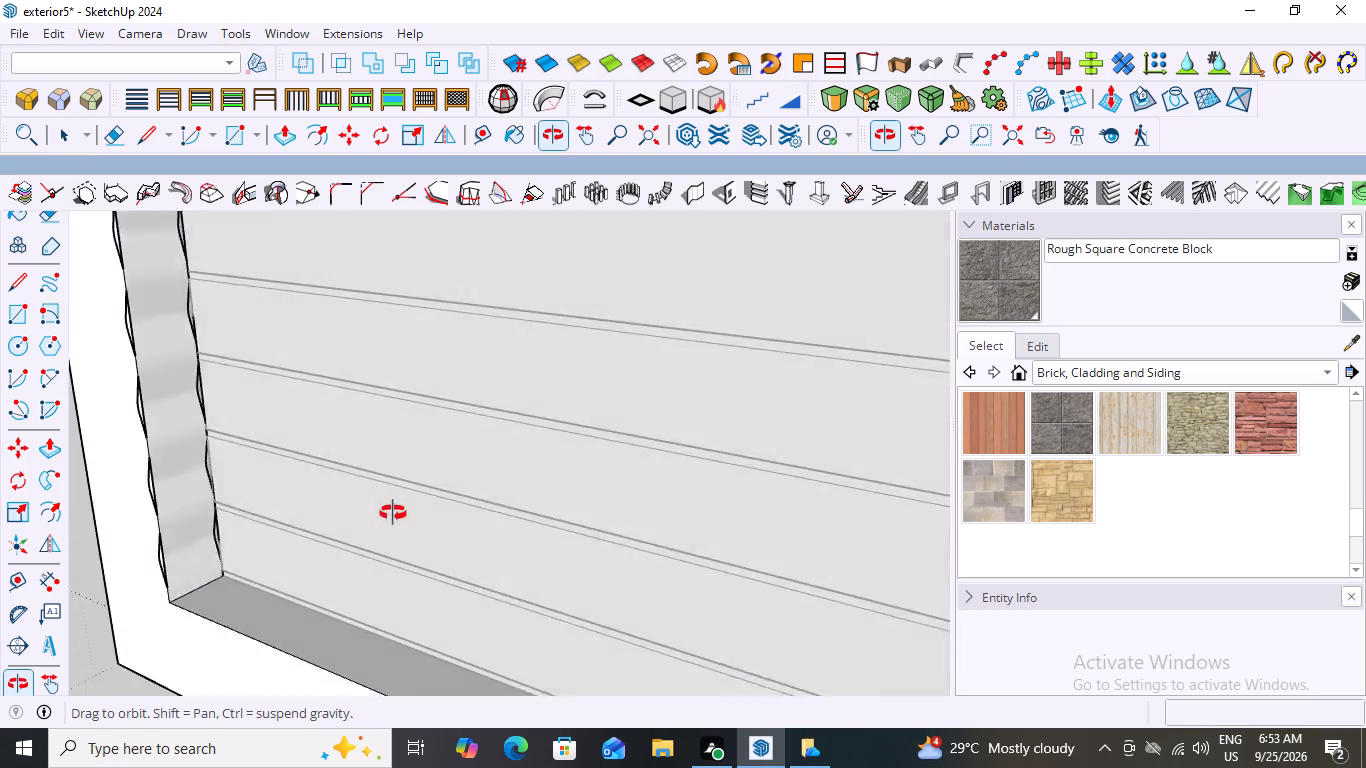
{"action": "middle_click_drag", "start_coordinate": [393, 513], "coordinate": [514, 502]}
{"action": "scroll", "coordinate": [514, 502], "scroll_direction": "down", "scroll_amount": 2}
{"action": "scroll", "coordinate": [298, 504], "scroll_direction": "down", "scroll_amount": 2}
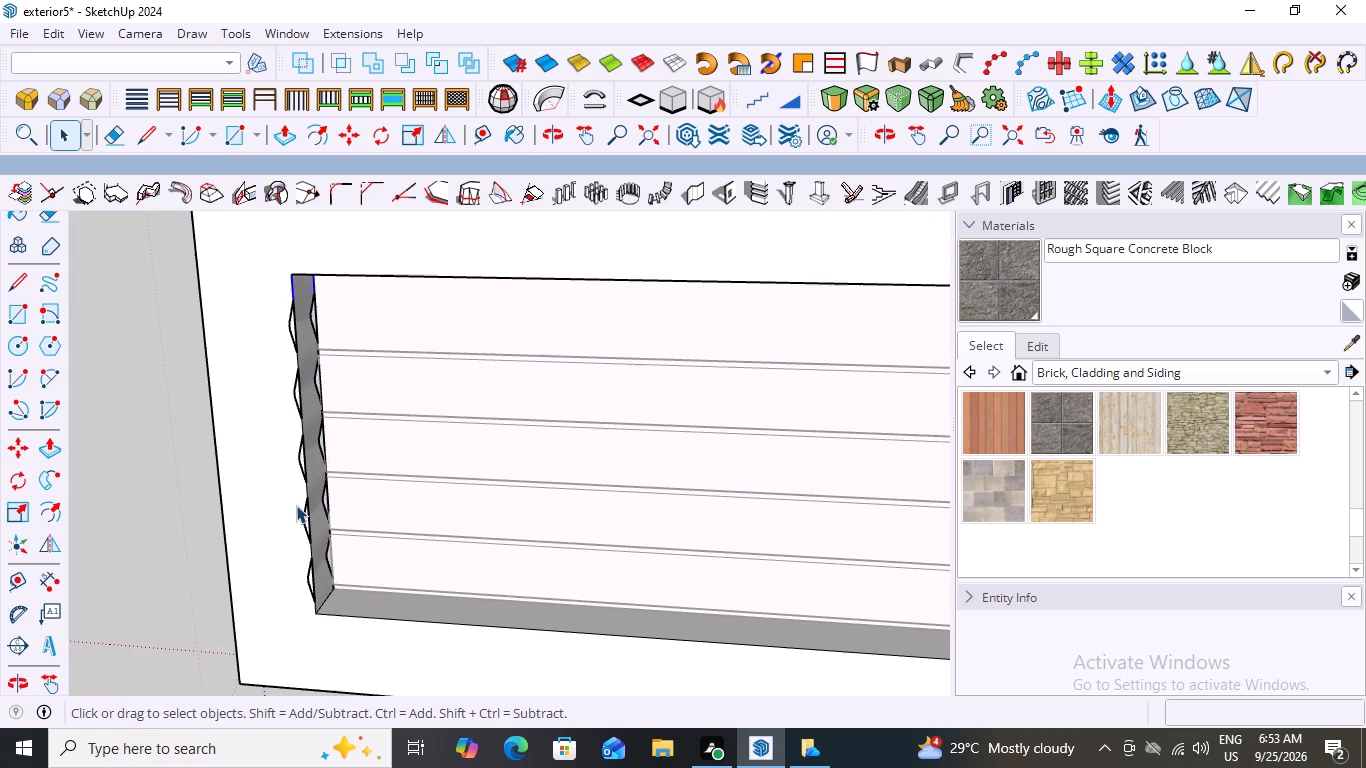
{"action": "middle_click_drag", "start_coordinate": [290, 482], "coordinate": [284, 466]}
{"action": "scroll", "coordinate": [284, 466], "scroll_direction": "up", "scroll_amount": 3}
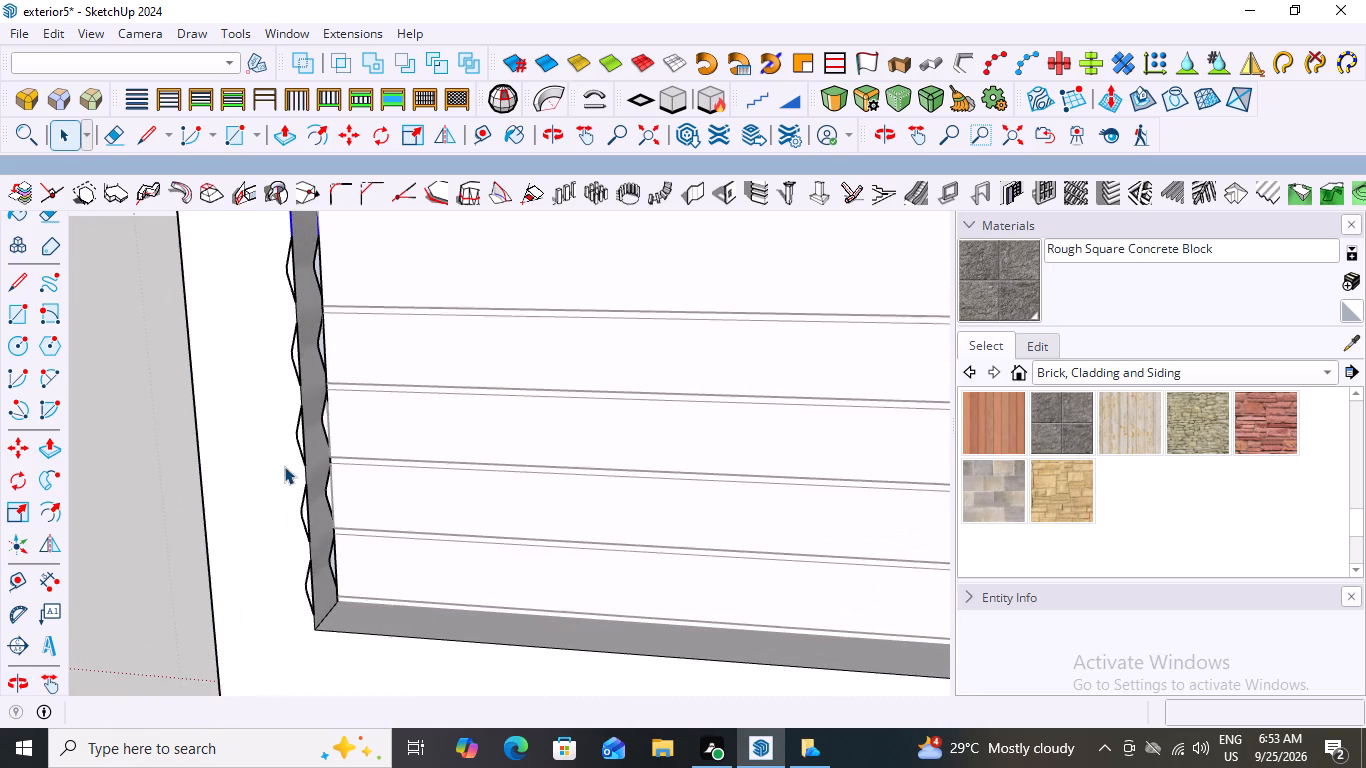
{"action": "scroll", "coordinate": [284, 466], "scroll_direction": "up", "scroll_amount": 14}
{"action": "middle_click_drag", "start_coordinate": [388, 515], "coordinate": [266, 514]}
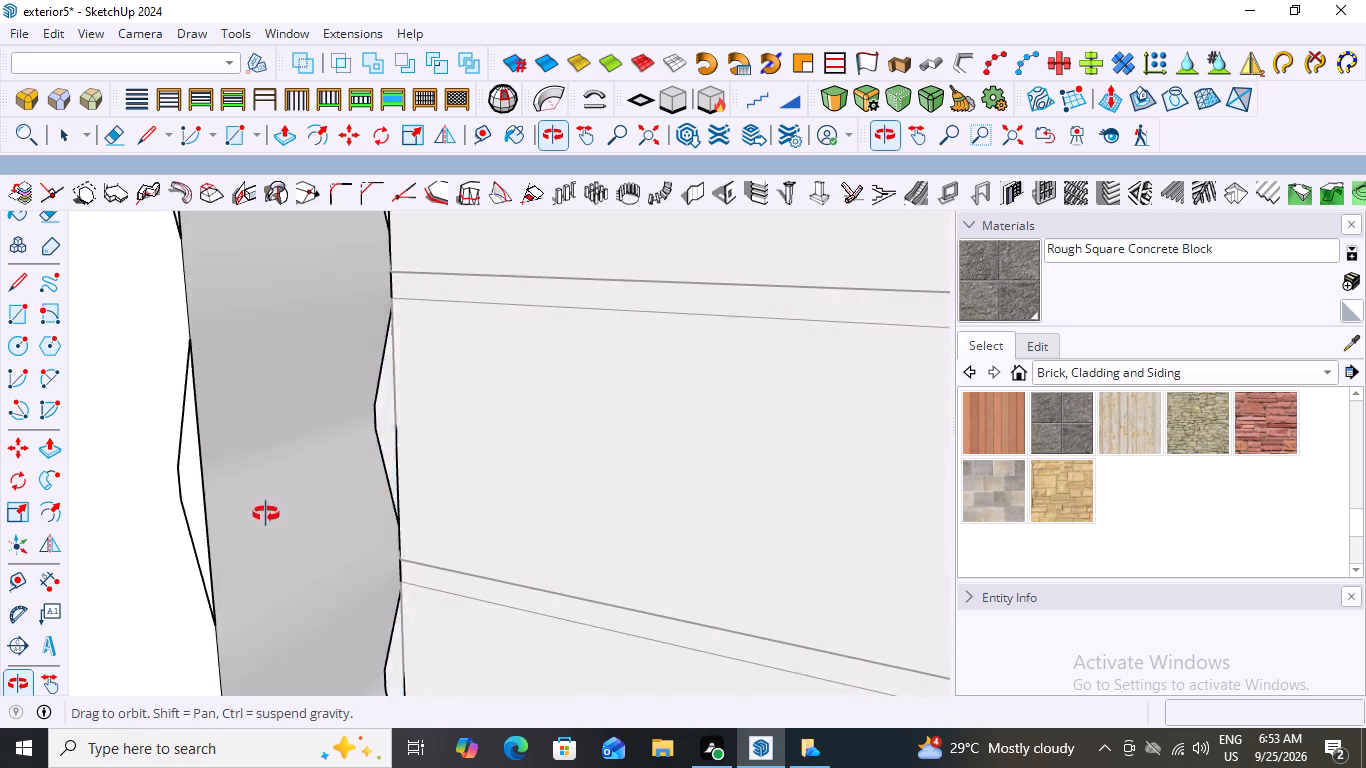
{"action": "middle_click_drag", "start_coordinate": [266, 514], "coordinate": [283, 491]}
{"action": "scroll", "coordinate": [360, 430], "scroll_direction": "down", "scroll_amount": 16}
{"action": "middle_click_drag", "start_coordinate": [280, 596], "coordinate": [396, 587]}
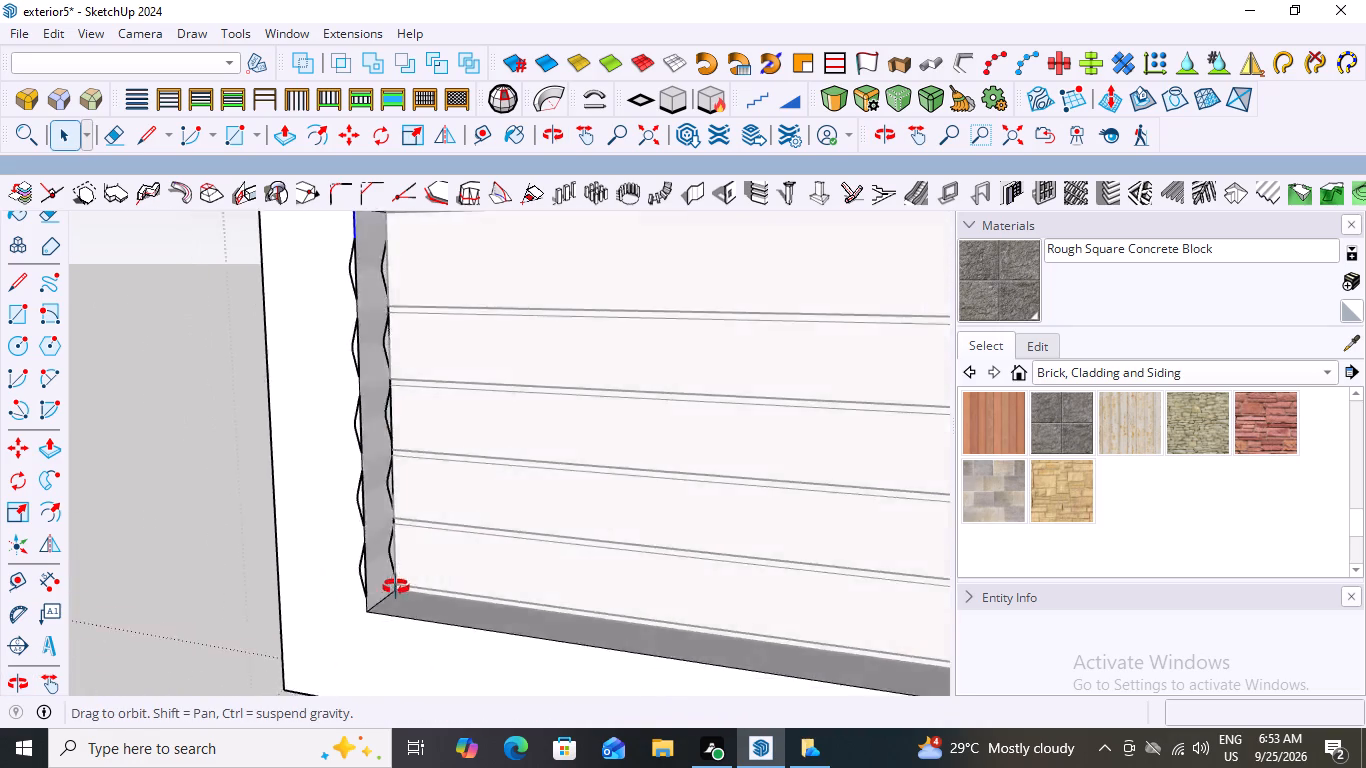
{"action": "middle_click_drag", "start_coordinate": [396, 587], "coordinate": [418, 585]}
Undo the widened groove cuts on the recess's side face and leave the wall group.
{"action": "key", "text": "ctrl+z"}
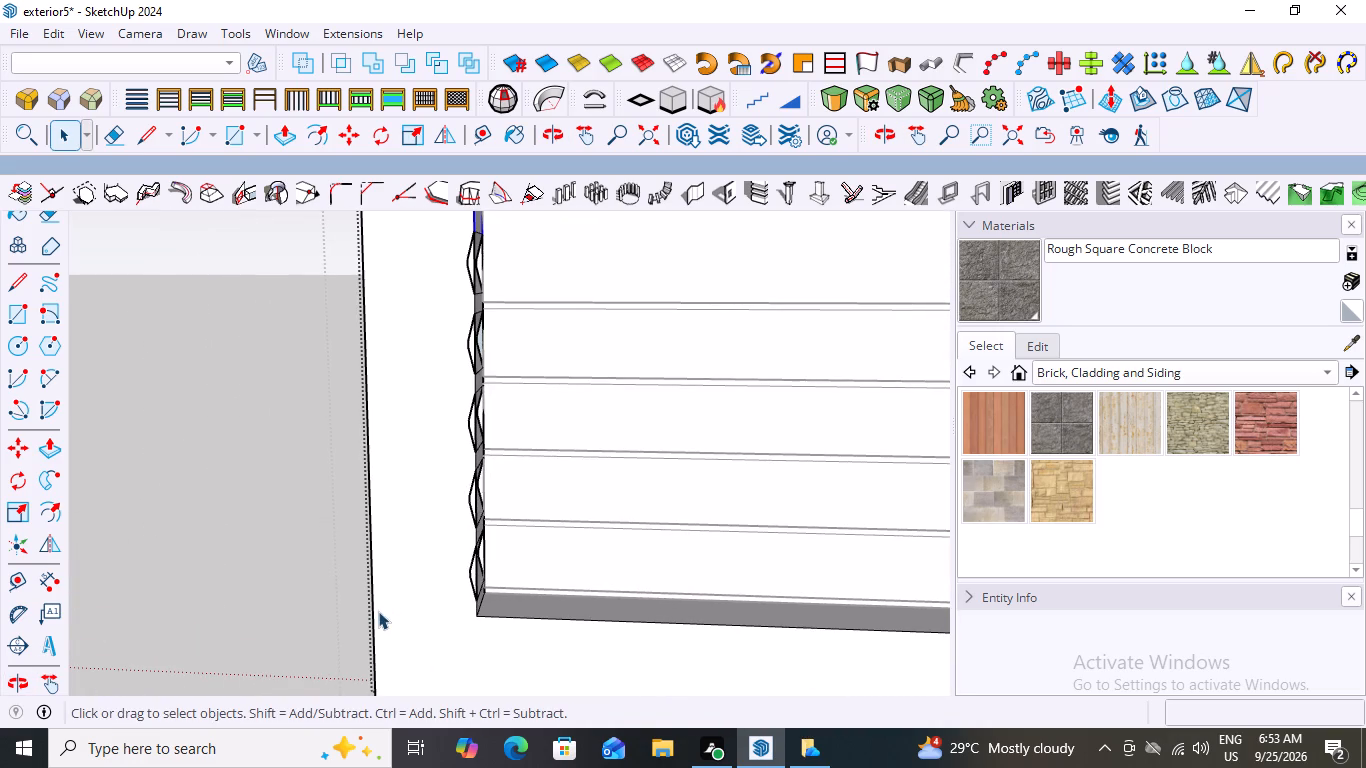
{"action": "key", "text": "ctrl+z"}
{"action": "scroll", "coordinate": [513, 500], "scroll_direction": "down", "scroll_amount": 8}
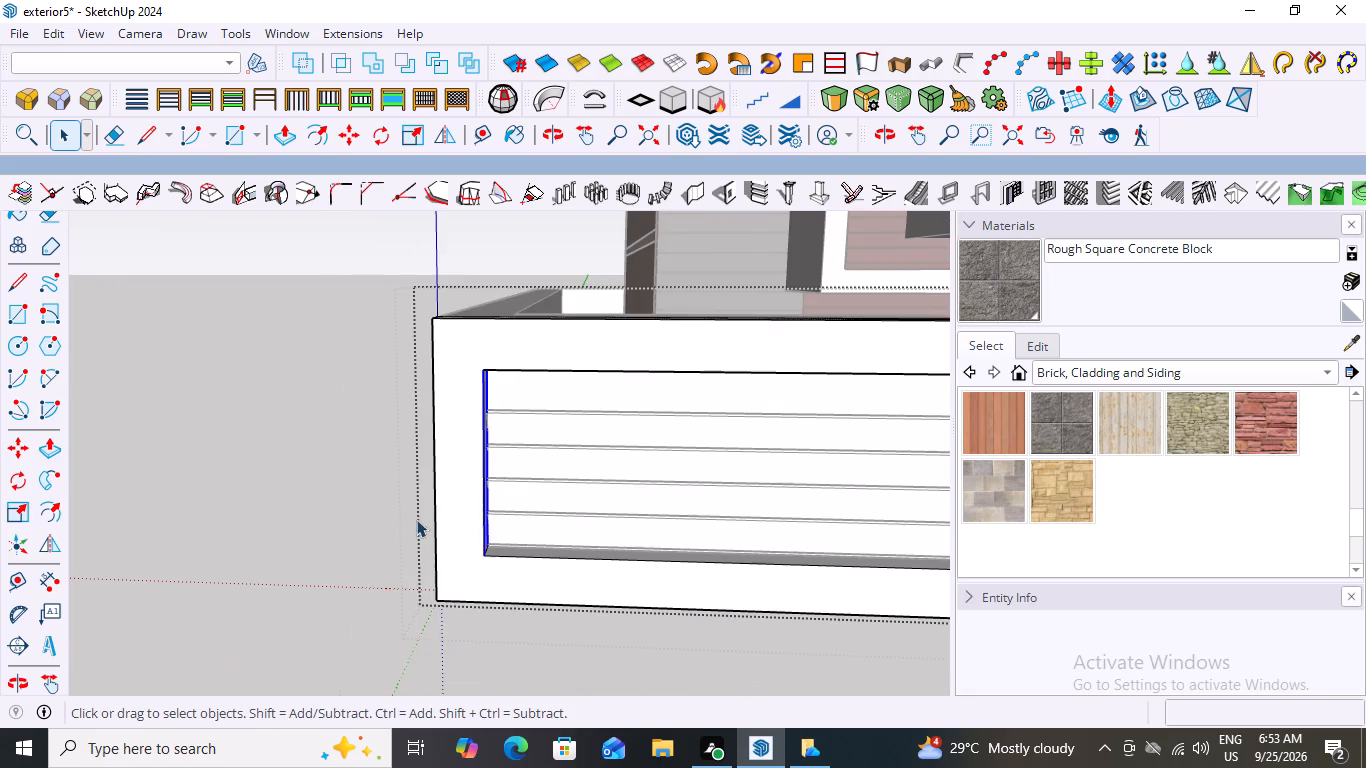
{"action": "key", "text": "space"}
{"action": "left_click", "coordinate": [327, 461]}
Examine the house's front elevation with the grooved boundary wall panel, stone cladding and gate, close up and from a distance.
{"action": "scroll", "coordinate": [319, 470], "scroll_direction": "down", "scroll_amount": 10}
{"action": "middle_click", "coordinate": [319, 470]}
{"action": "middle_click_drag", "start_coordinate": [430, 577], "coordinate": [514, 585]}
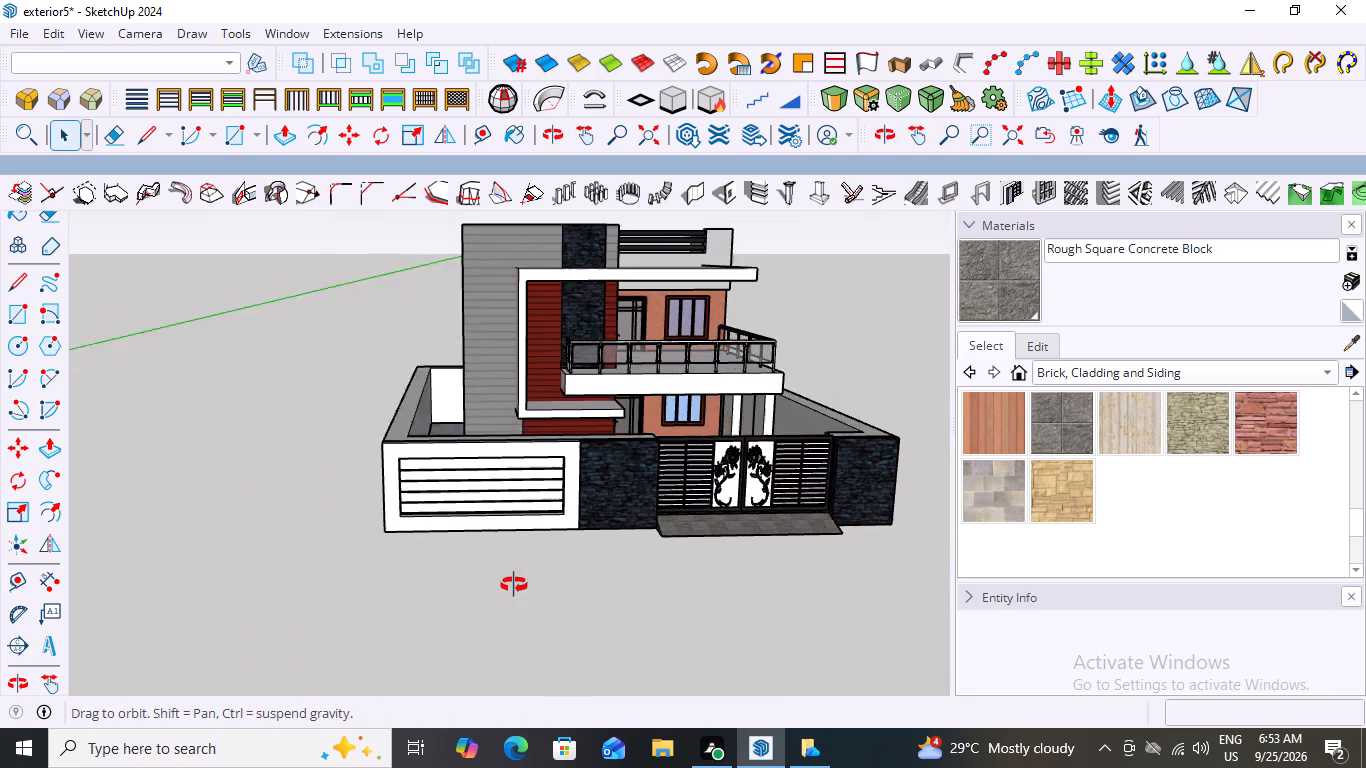
{"action": "middle_click_drag", "start_coordinate": [514, 585], "coordinate": [525, 585]}
{"action": "scroll", "coordinate": [582, 503], "scroll_direction": "up", "scroll_amount": 8}
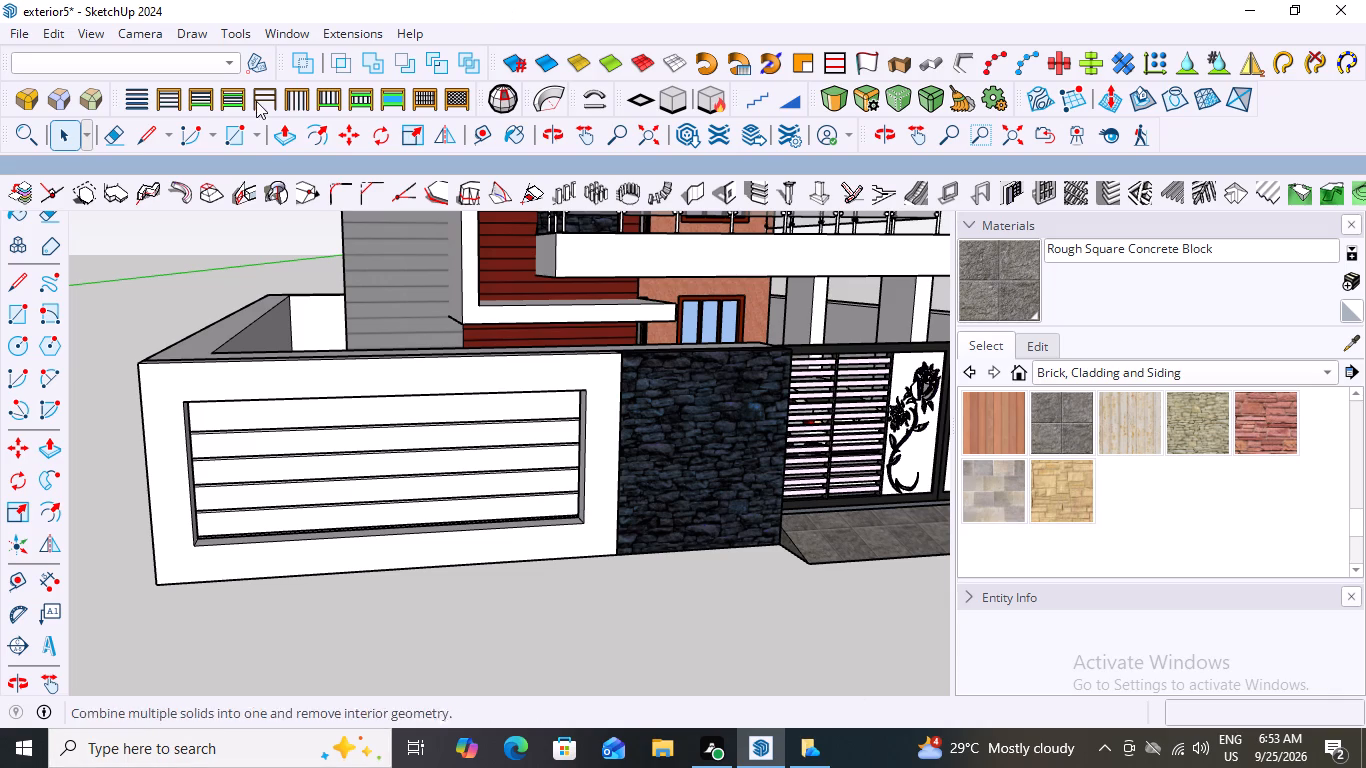
{"action": "scroll", "coordinate": [198, 268], "scroll_direction": "down", "scroll_amount": 18}
{"action": "middle_click_drag", "start_coordinate": [346, 274], "coordinate": [333, 340]}
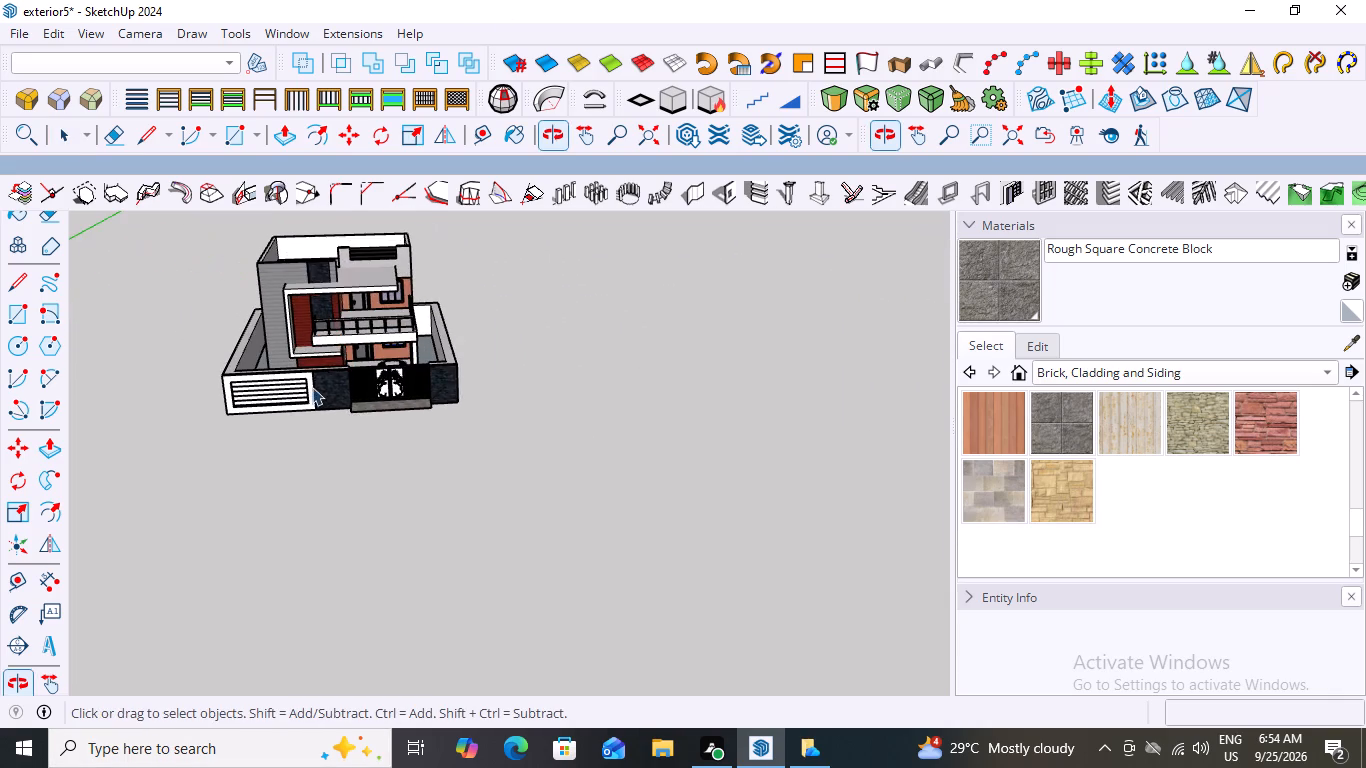
{"action": "scroll", "coordinate": [312, 374], "scroll_direction": "up", "scroll_amount": 8}
{"action": "scroll", "coordinate": [318, 333], "scroll_direction": "down", "scroll_amount": 13}
{"action": "middle_click_drag", "start_coordinate": [346, 274], "coordinate": [349, 272]}
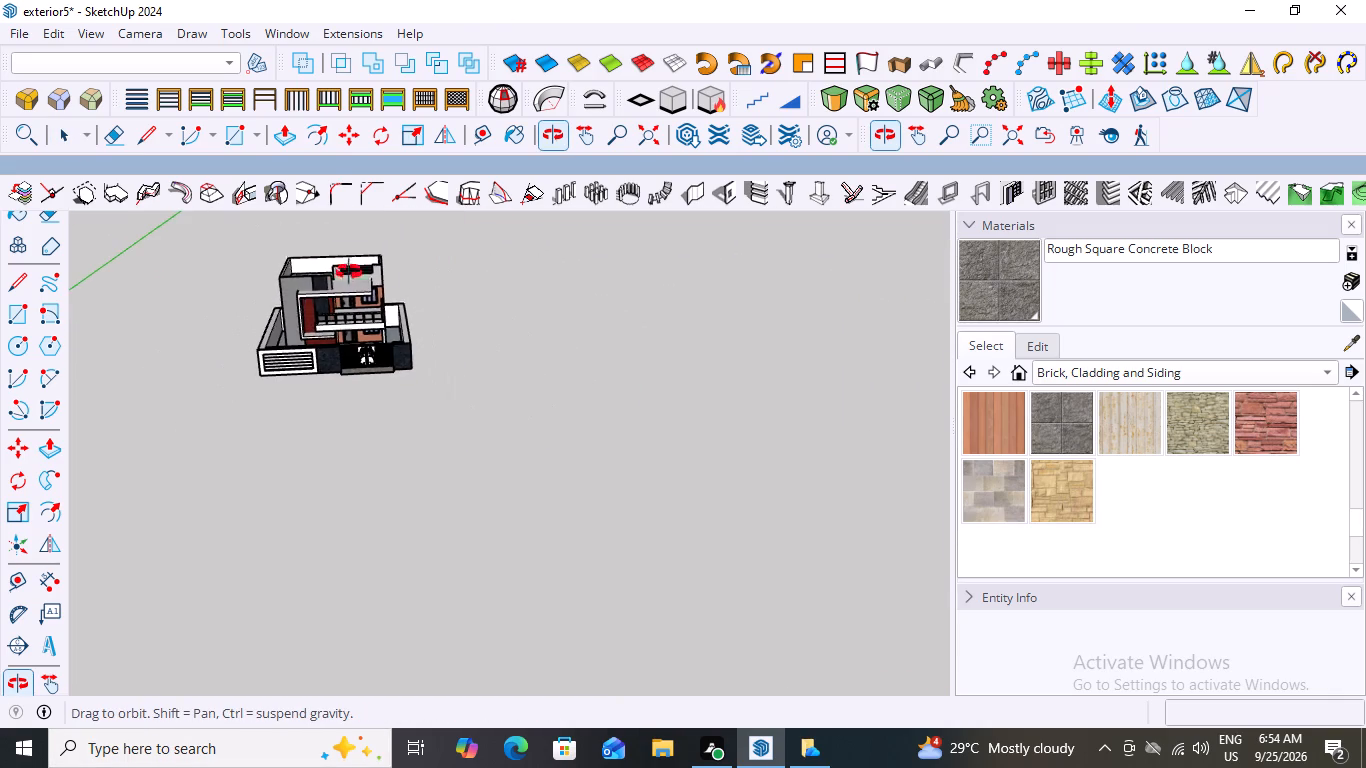
{"action": "middle_click_drag", "start_coordinate": [349, 272], "coordinate": [344, 203]}
{"action": "middle_click_drag", "start_coordinate": [361, 254], "coordinate": [351, 312]}
{"action": "scroll", "coordinate": [351, 312], "scroll_direction": "up", "scroll_amount": 7}
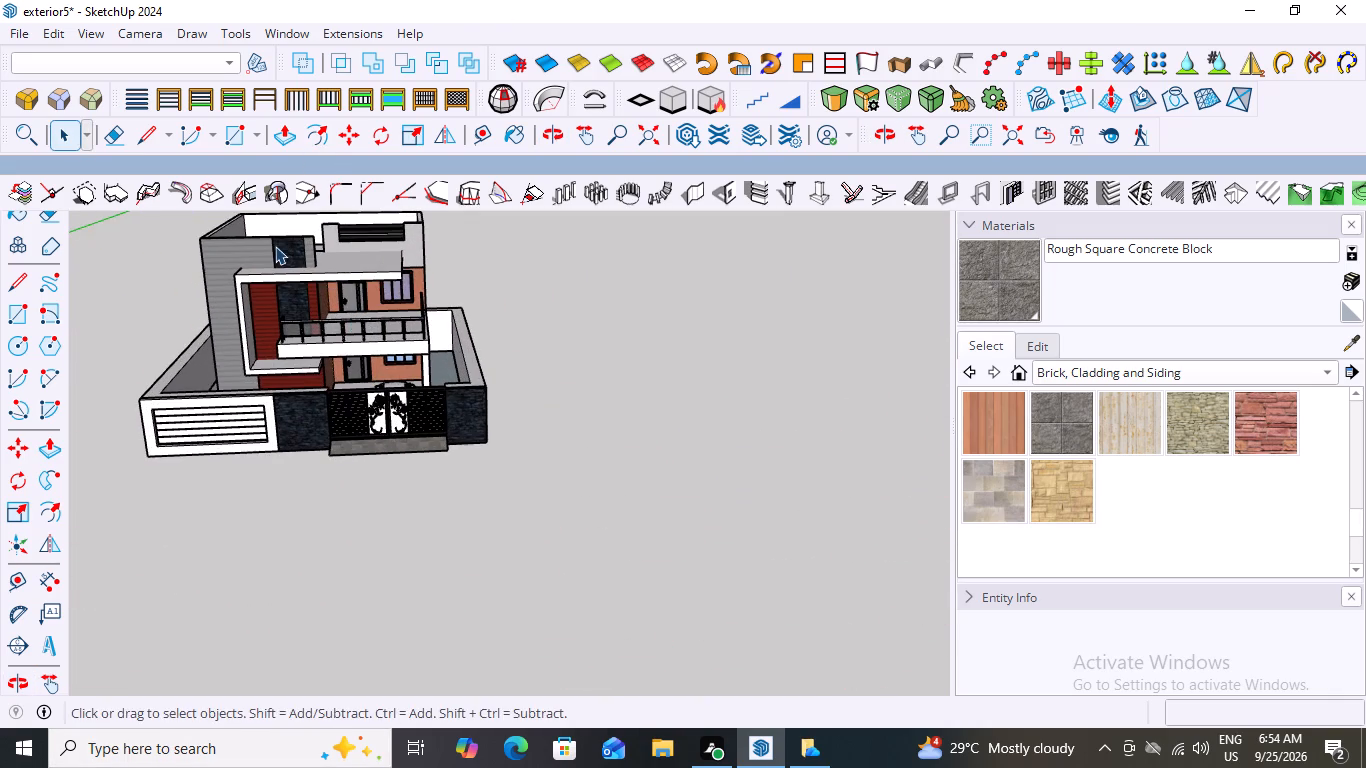
{"action": "middle_click_drag", "start_coordinate": [278, 259], "coordinate": [320, 298]}
{"action": "scroll", "coordinate": [320, 298], "scroll_direction": "down", "scroll_amount": 14}
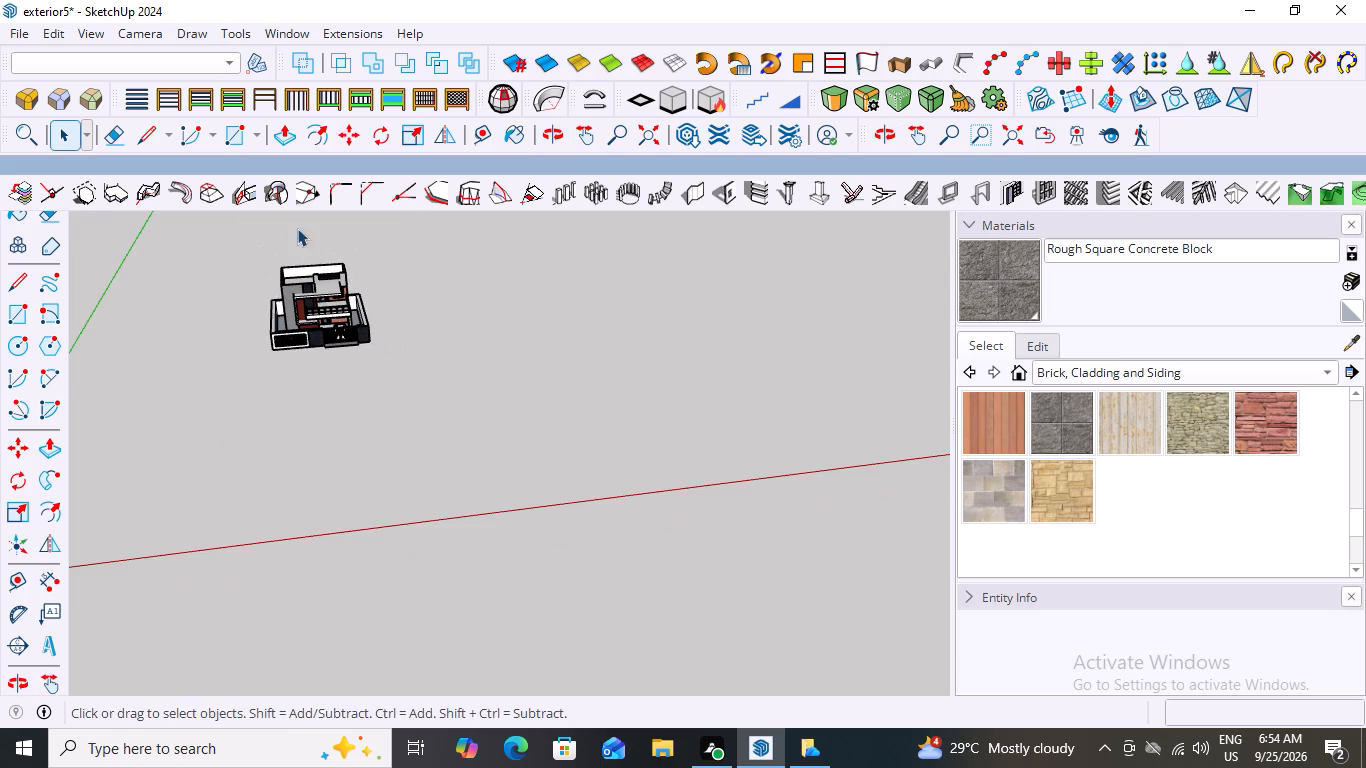
{"action": "middle_click_drag", "start_coordinate": [296, 267], "coordinate": [266, 169]}
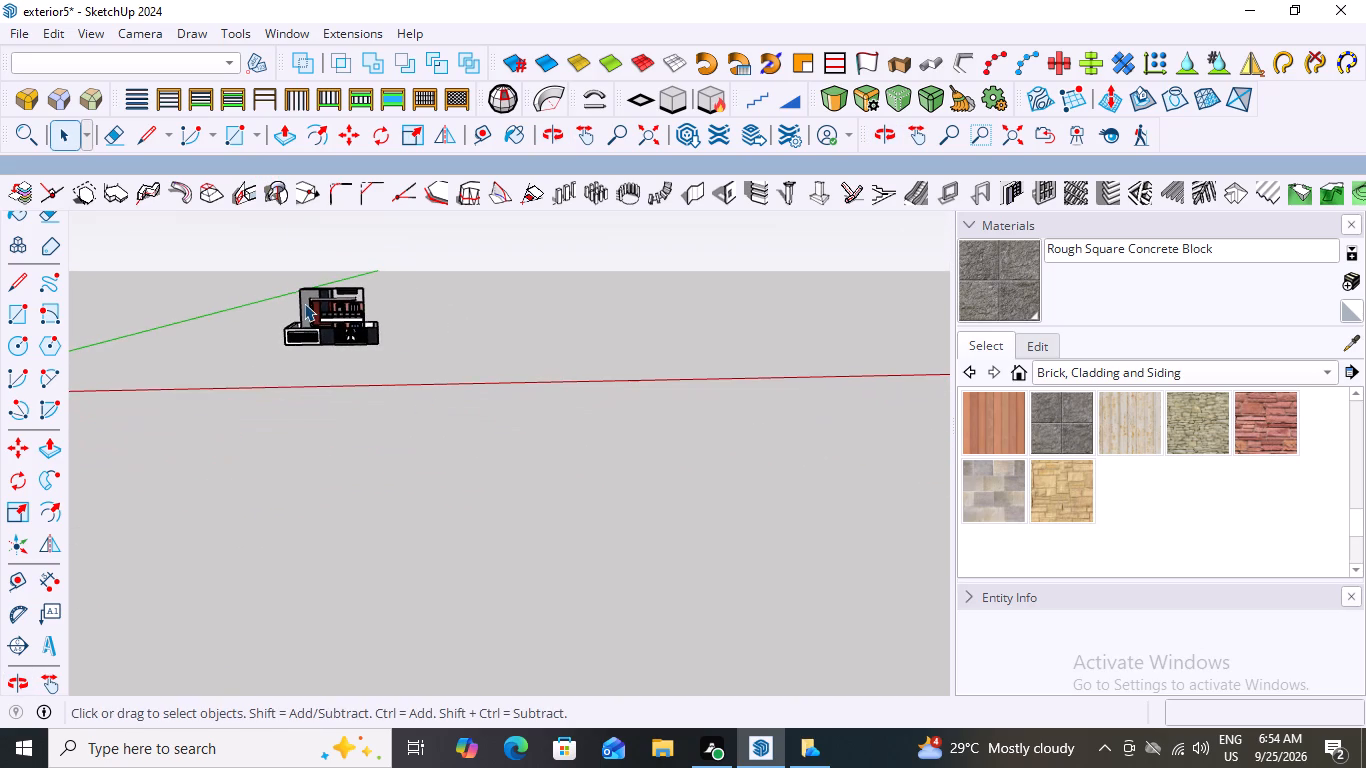
{"action": "scroll", "coordinate": [304, 303], "scroll_direction": "up", "scroll_amount": 16}
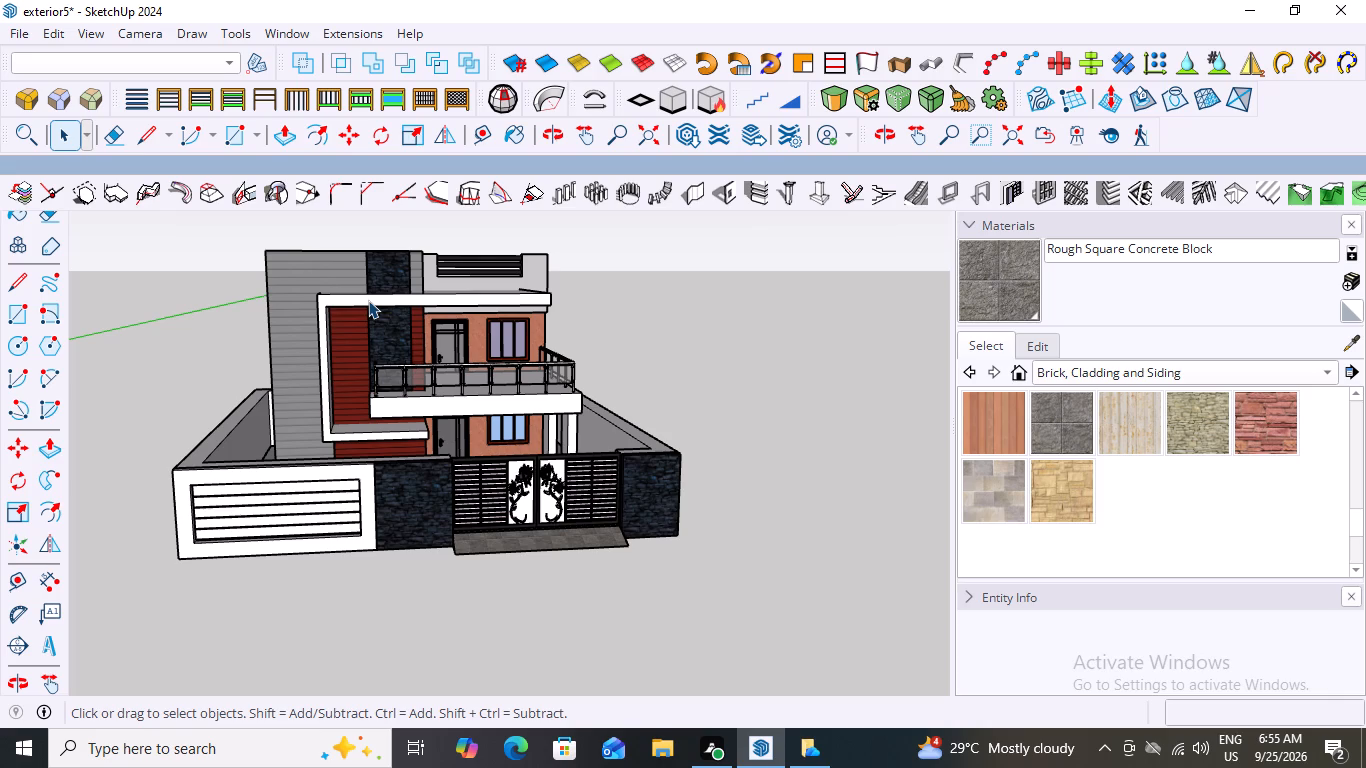
Review the whole house and its boundary wall from the side, from above and from the front.
{"action": "scroll", "coordinate": [412, 394], "scroll_direction": "down", "scroll_amount": 7}
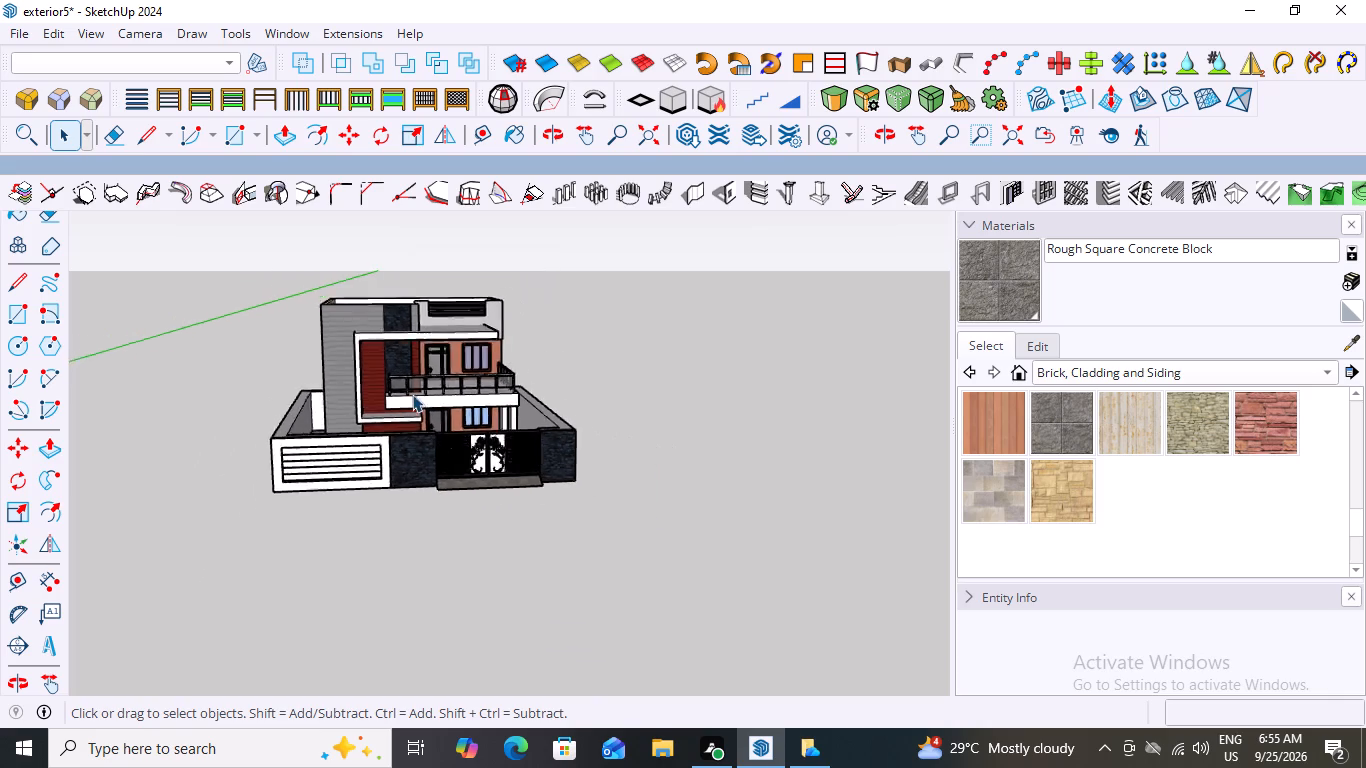
{"action": "scroll", "coordinate": [412, 394], "scroll_direction": "down", "scroll_amount": 3}
{"action": "middle_click_drag", "start_coordinate": [446, 363], "coordinate": [816, 537]}
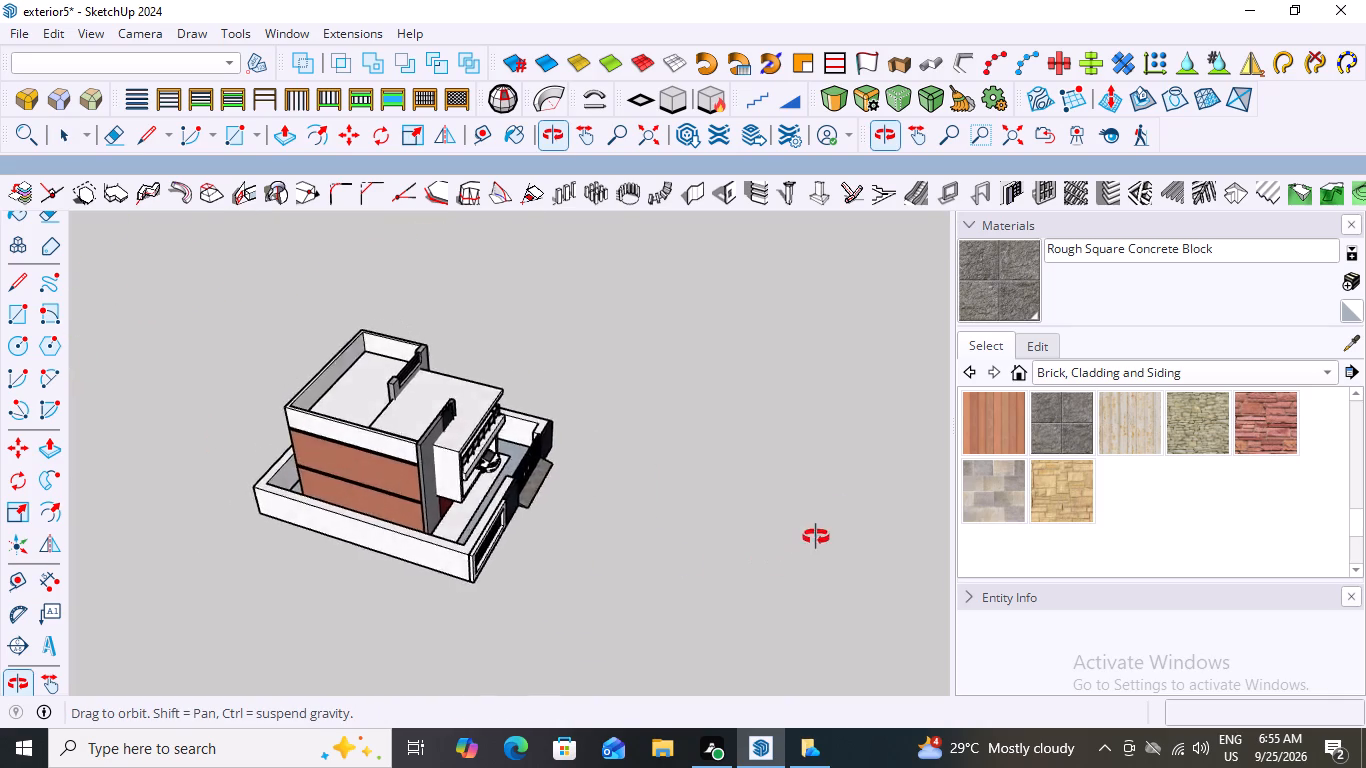
{"action": "middle_click_drag", "start_coordinate": [816, 537], "coordinate": [249, 538]}
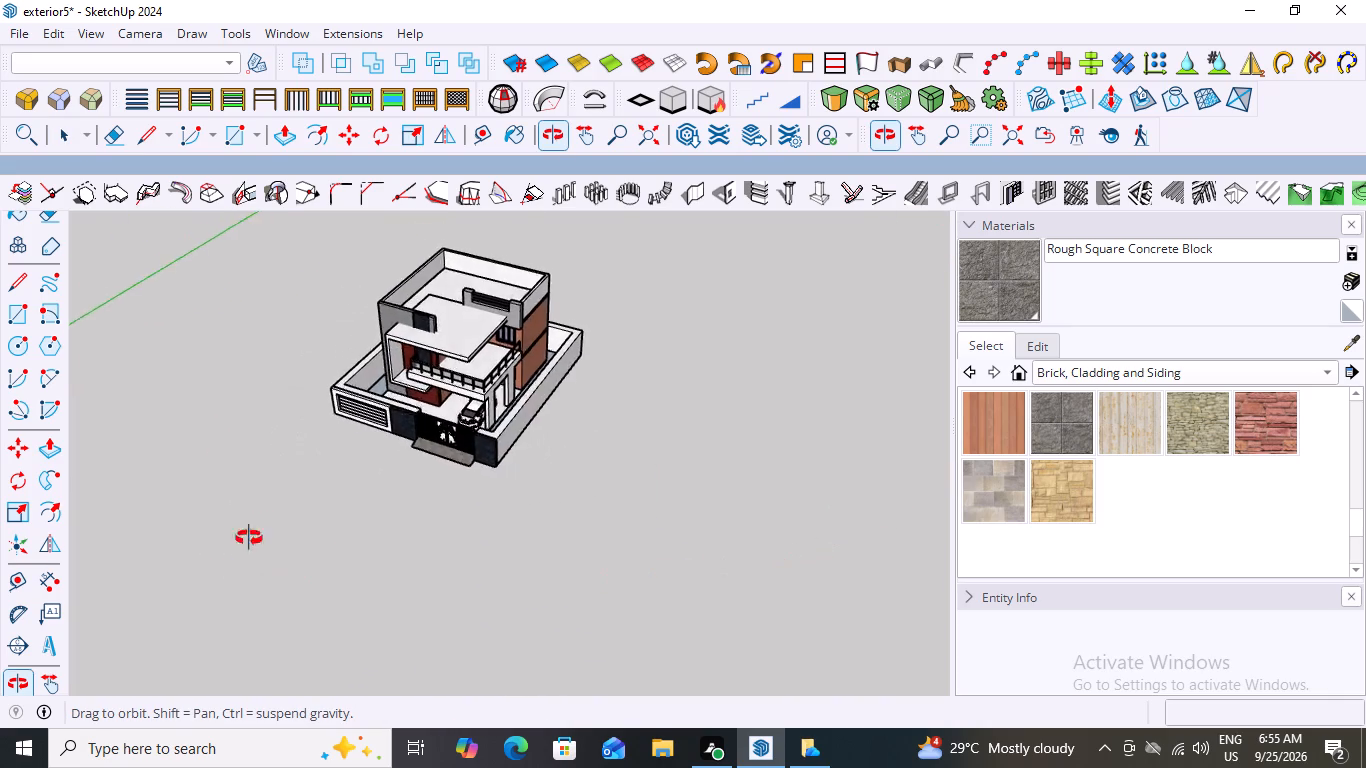
{"action": "middle_click_drag", "start_coordinate": [249, 538], "coordinate": [283, 374]}
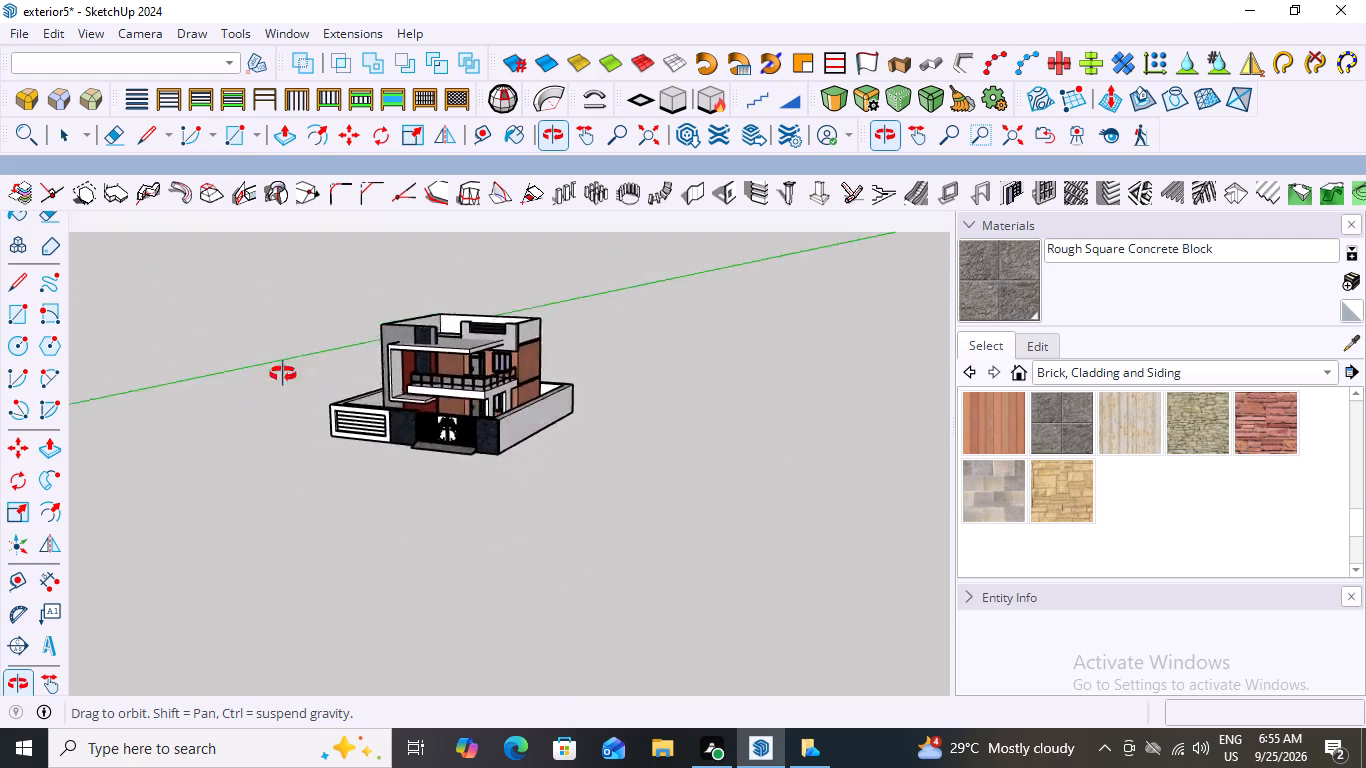
{"action": "middle_click_drag", "start_coordinate": [283, 374], "coordinate": [430, 441]}
{"action": "scroll", "coordinate": [429, 442], "scroll_direction": "up", "scroll_amount": 1}
{"action": "scroll", "coordinate": [431, 440], "scroll_direction": "down", "scroll_amount": 1}
{"action": "scroll", "coordinate": [431, 440], "scroll_direction": "up", "scroll_amount": 7}
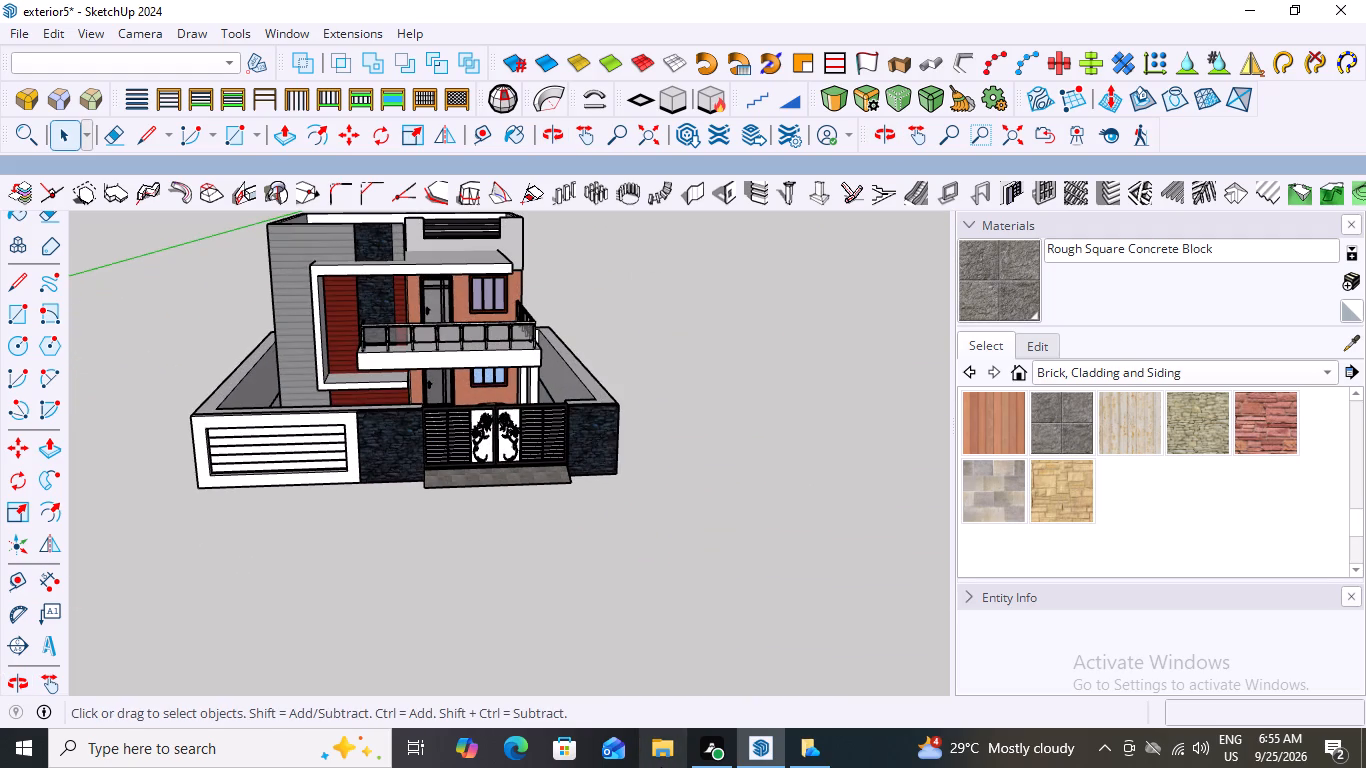
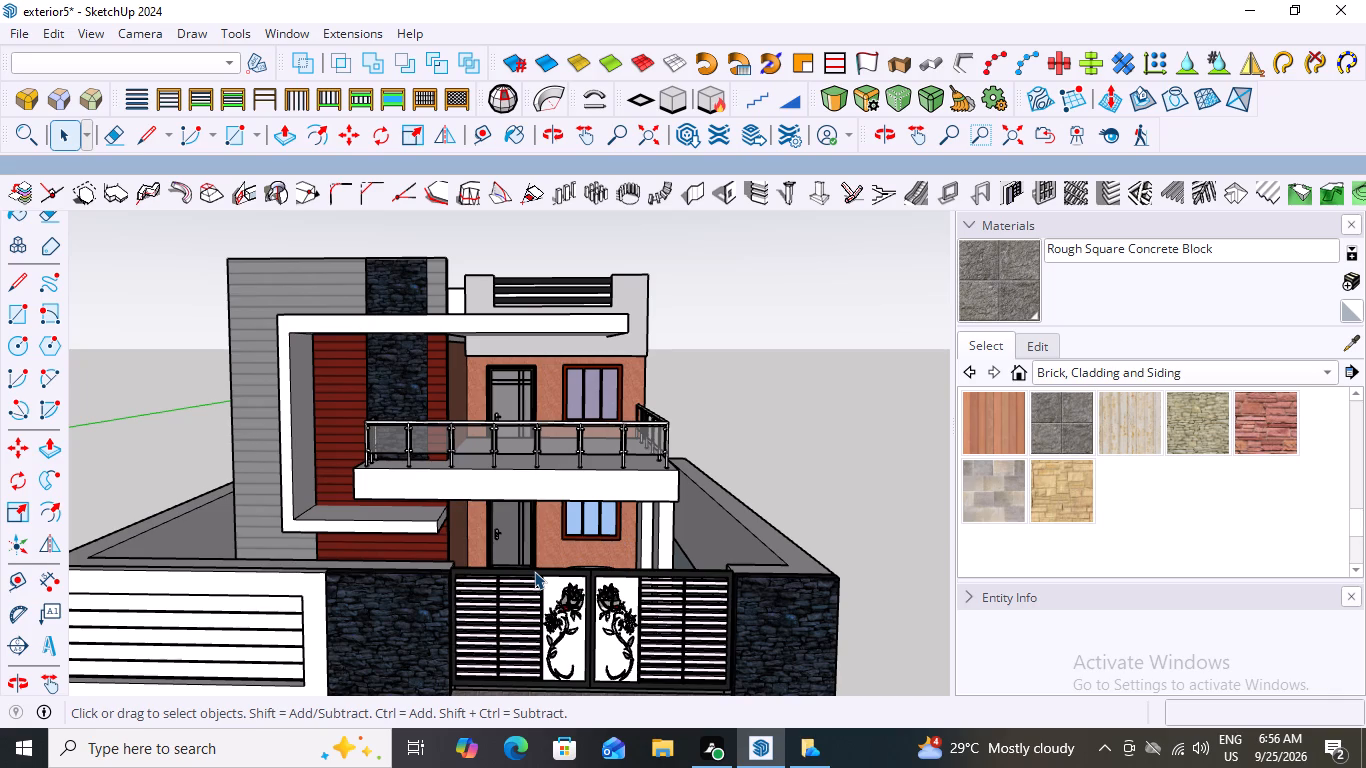
Review the house exterior and front boundary wall from the front and both sides, close up and from a distance.
{"action": "scroll", "coordinate": [784, 411], "scroll_direction": "down", "scroll_amount": 4}
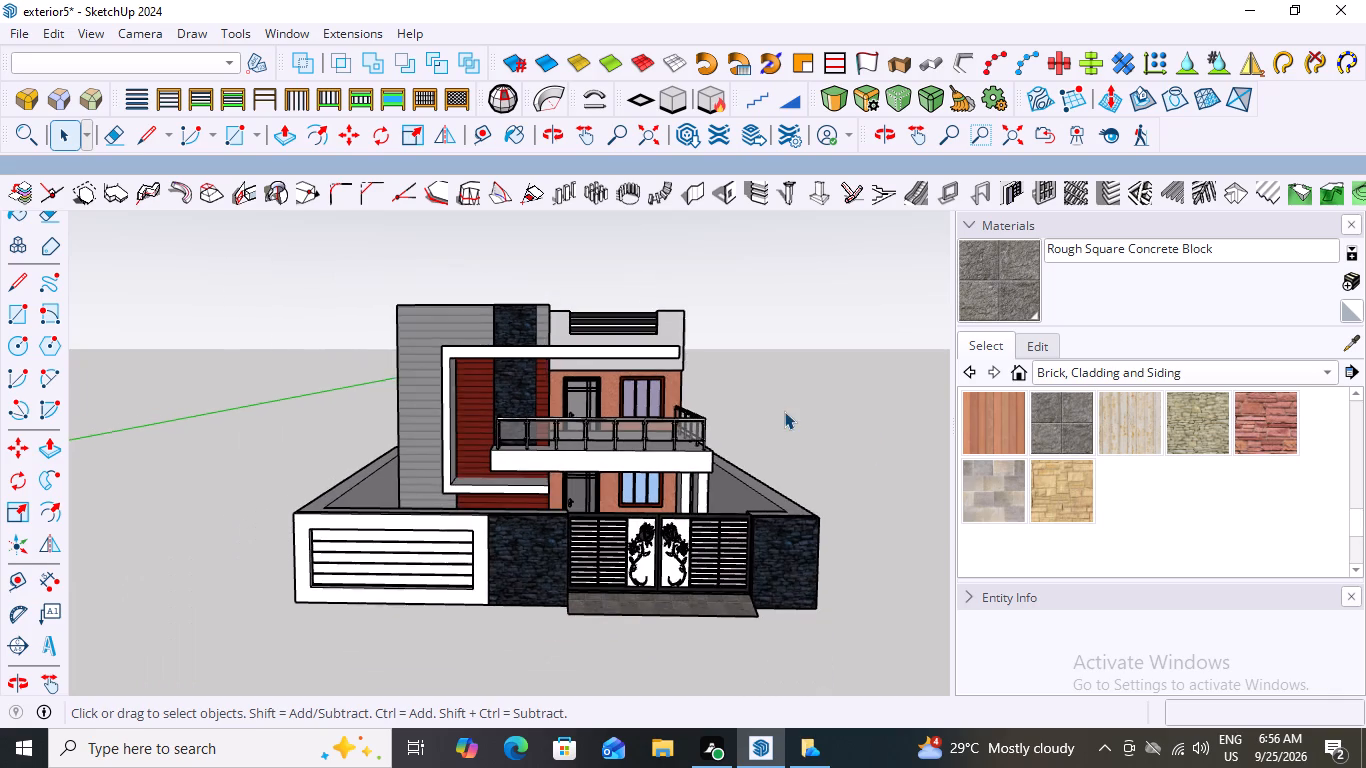
{"action": "scroll", "coordinate": [655, 522], "scroll_direction": "up", "scroll_amount": 2}
{"action": "scroll", "coordinate": [655, 522], "scroll_direction": "down", "scroll_amount": 3}
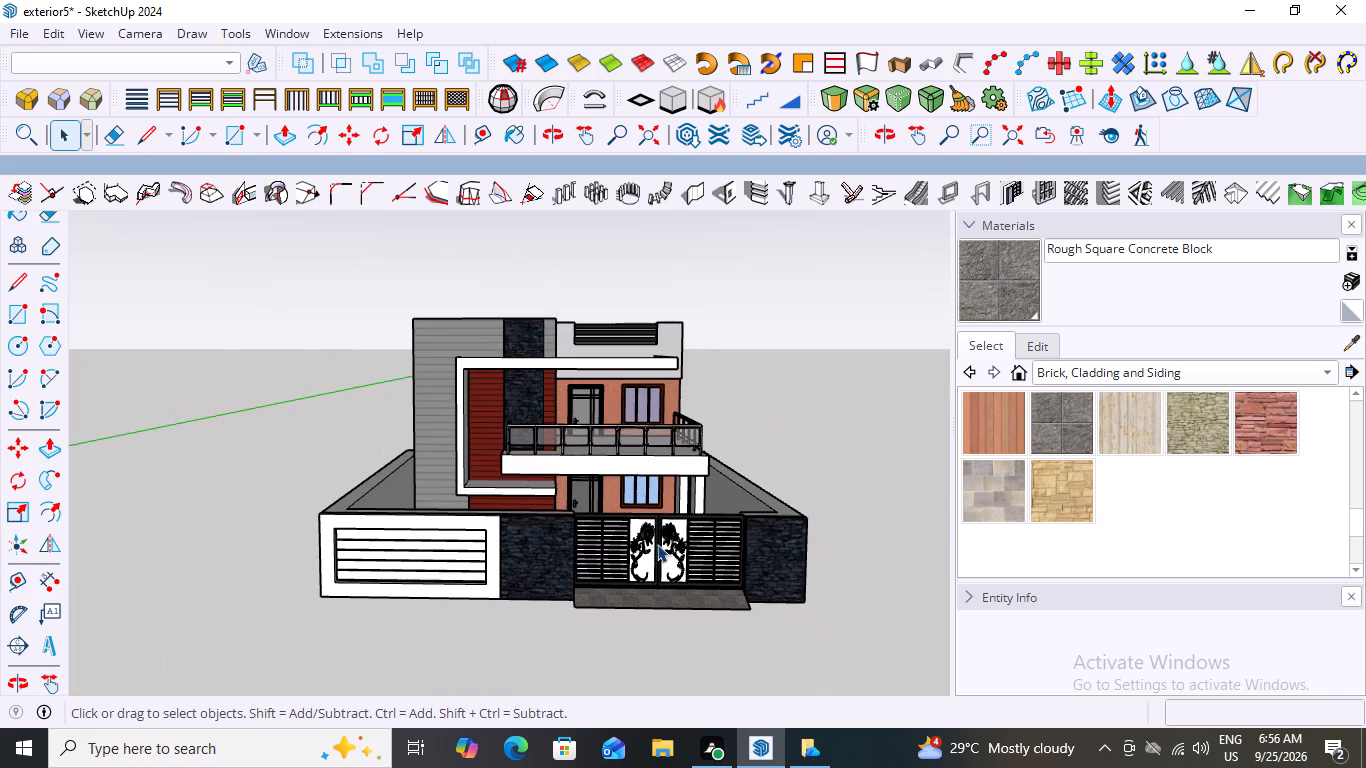
{"action": "scroll", "coordinate": [657, 545], "scroll_direction": "up", "scroll_amount": 4}
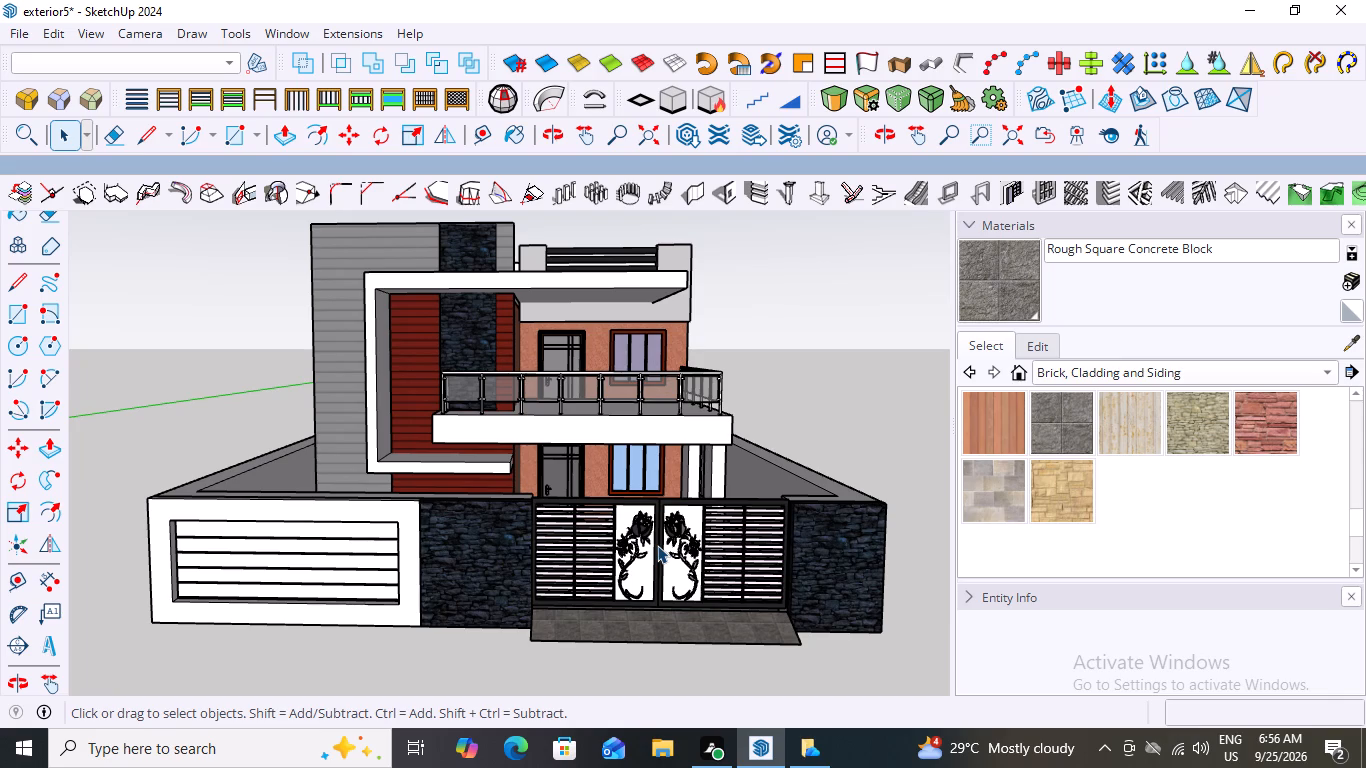
{"action": "scroll", "coordinate": [657, 545], "scroll_direction": "down", "scroll_amount": 3}
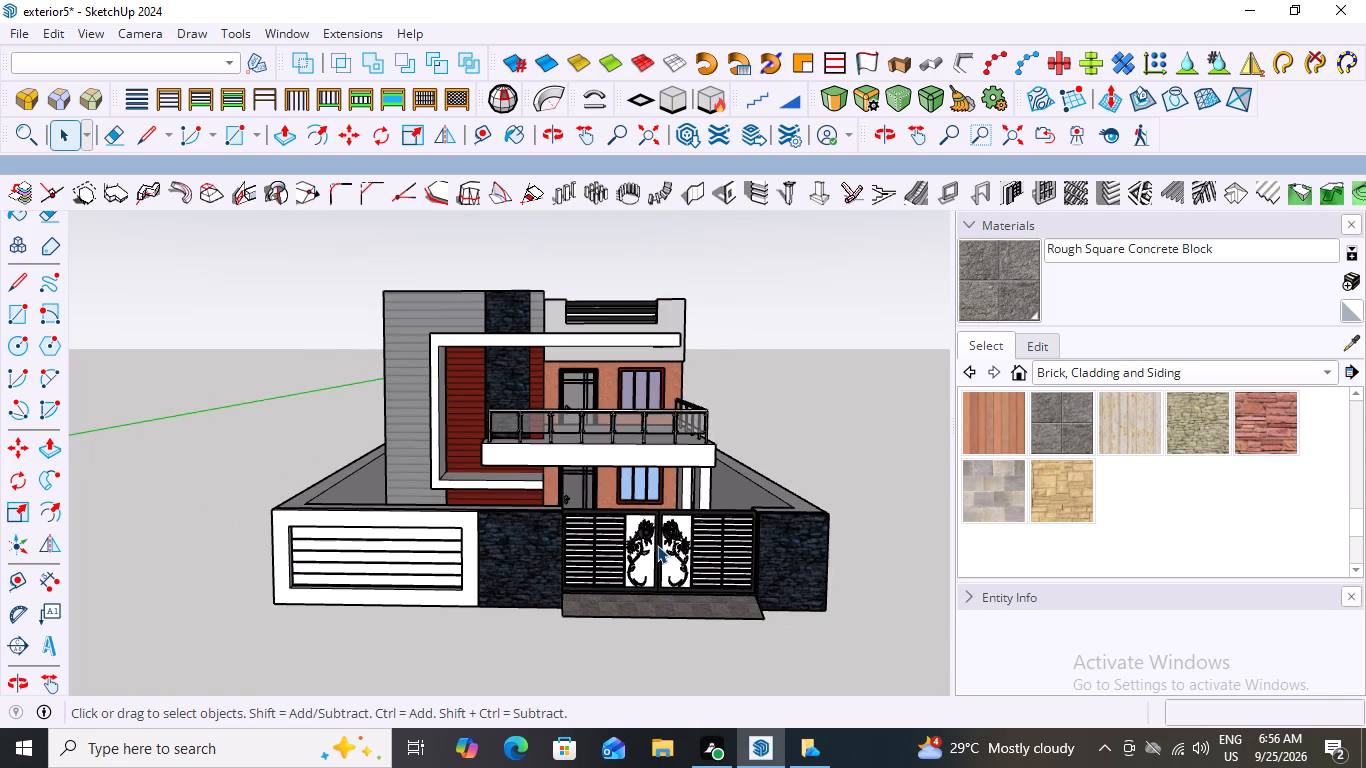
{"action": "middle_click_drag", "start_coordinate": [660, 544], "coordinate": [694, 523]}
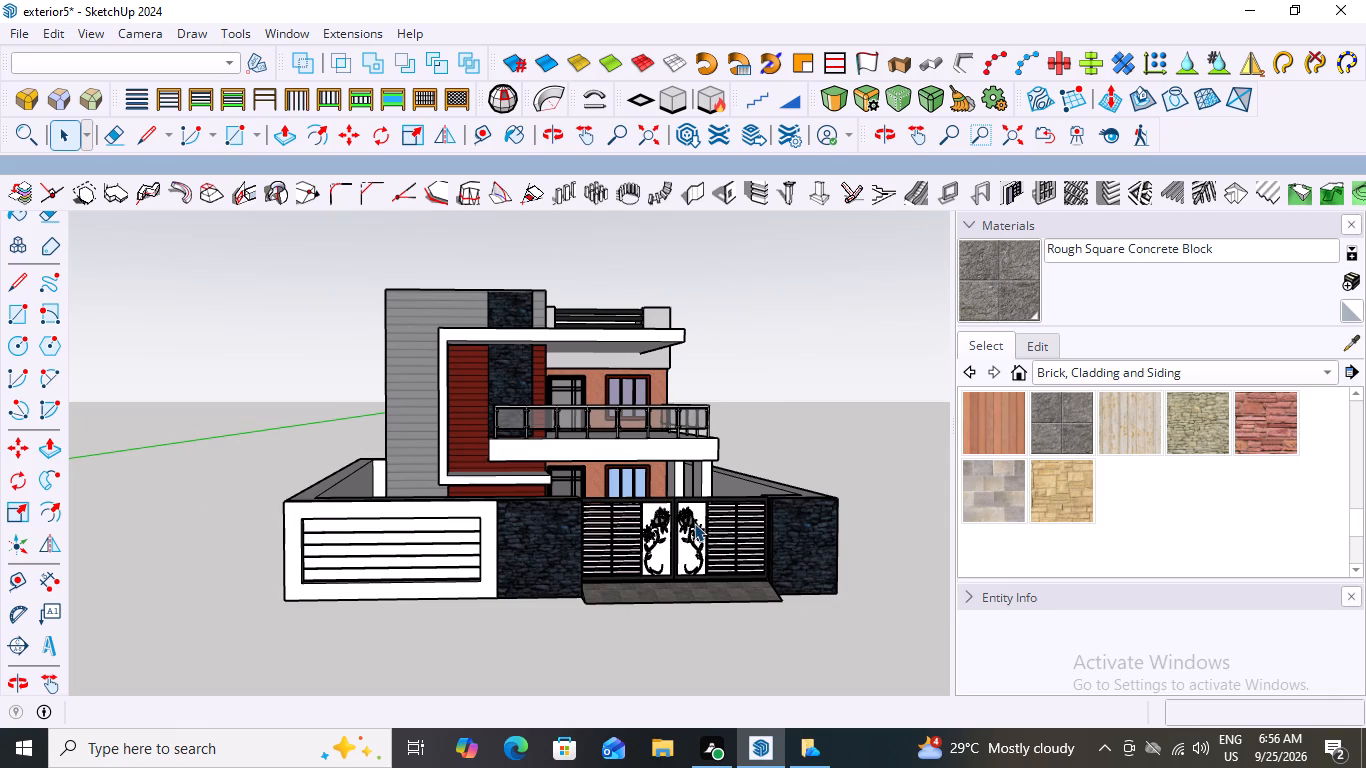
{"action": "scroll", "coordinate": [552, 482], "scroll_direction": "down", "scroll_amount": 7}
{"action": "middle_click_drag", "start_coordinate": [561, 517], "coordinate": [432, 520]}
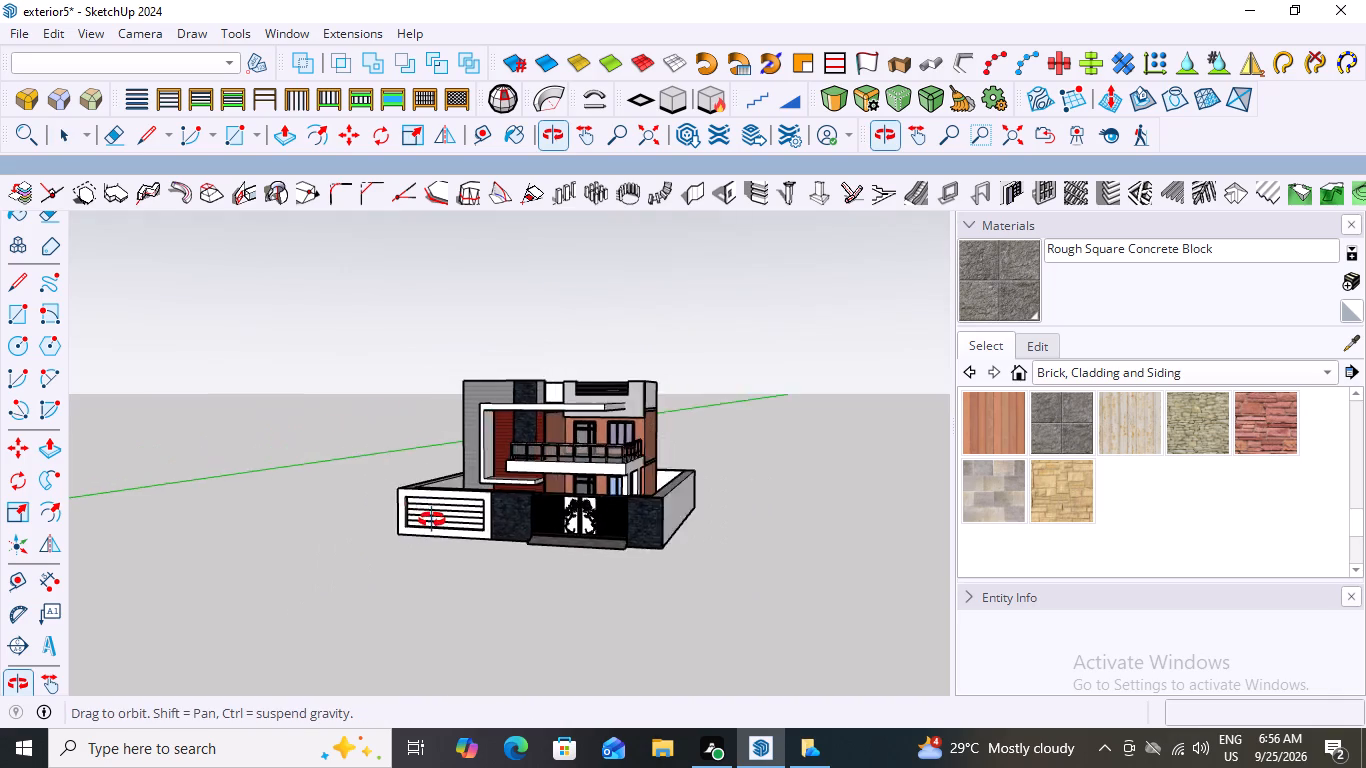
{"action": "middle_click_drag", "start_coordinate": [432, 520], "coordinate": [604, 512]}
{"action": "scroll", "coordinate": [599, 513], "scroll_direction": "up", "scroll_amount": 6}
{"action": "scroll", "coordinate": [516, 510], "scroll_direction": "up", "scroll_amount": 2}
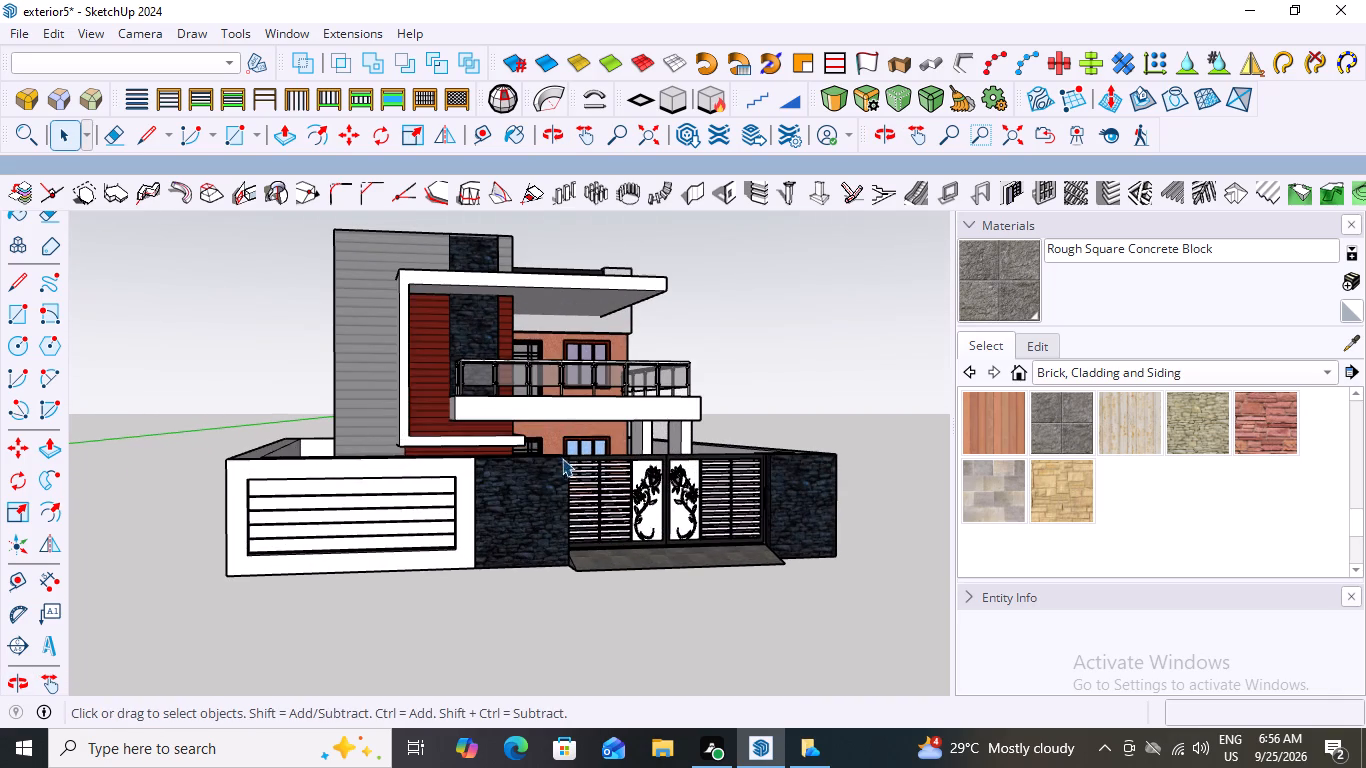
{"action": "middle_click_drag", "start_coordinate": [565, 452], "coordinate": [551, 502]}
{"action": "scroll", "coordinate": [551, 502], "scroll_direction": "down", "scroll_amount": 7}
{"action": "scroll", "coordinate": [341, 557], "scroll_direction": "up", "scroll_amount": 7}
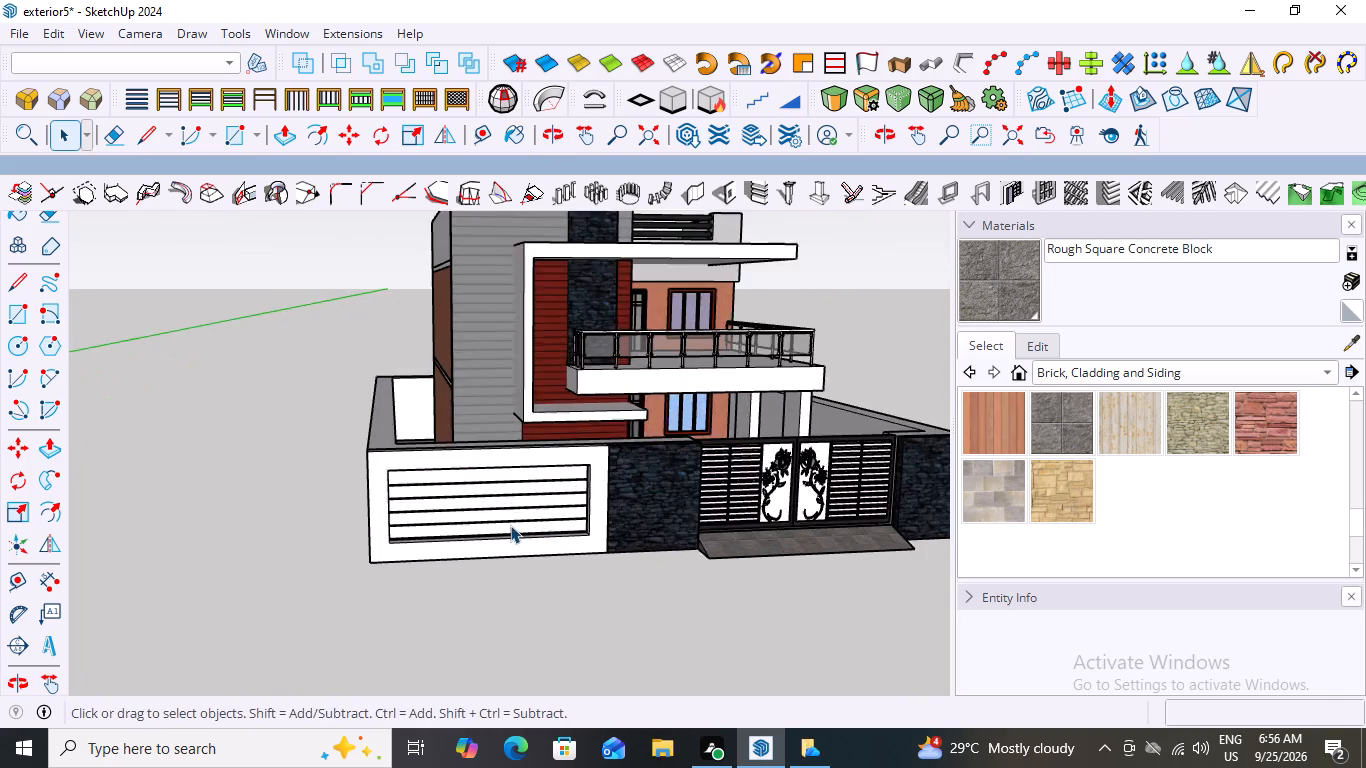
{"action": "scroll", "coordinate": [510, 525], "scroll_direction": "up", "scroll_amount": 3}
{"action": "scroll", "coordinate": [510, 525], "scroll_direction": "down", "scroll_amount": 7}
{"action": "middle_click_drag", "start_coordinate": [583, 516], "coordinate": [361, 544]}
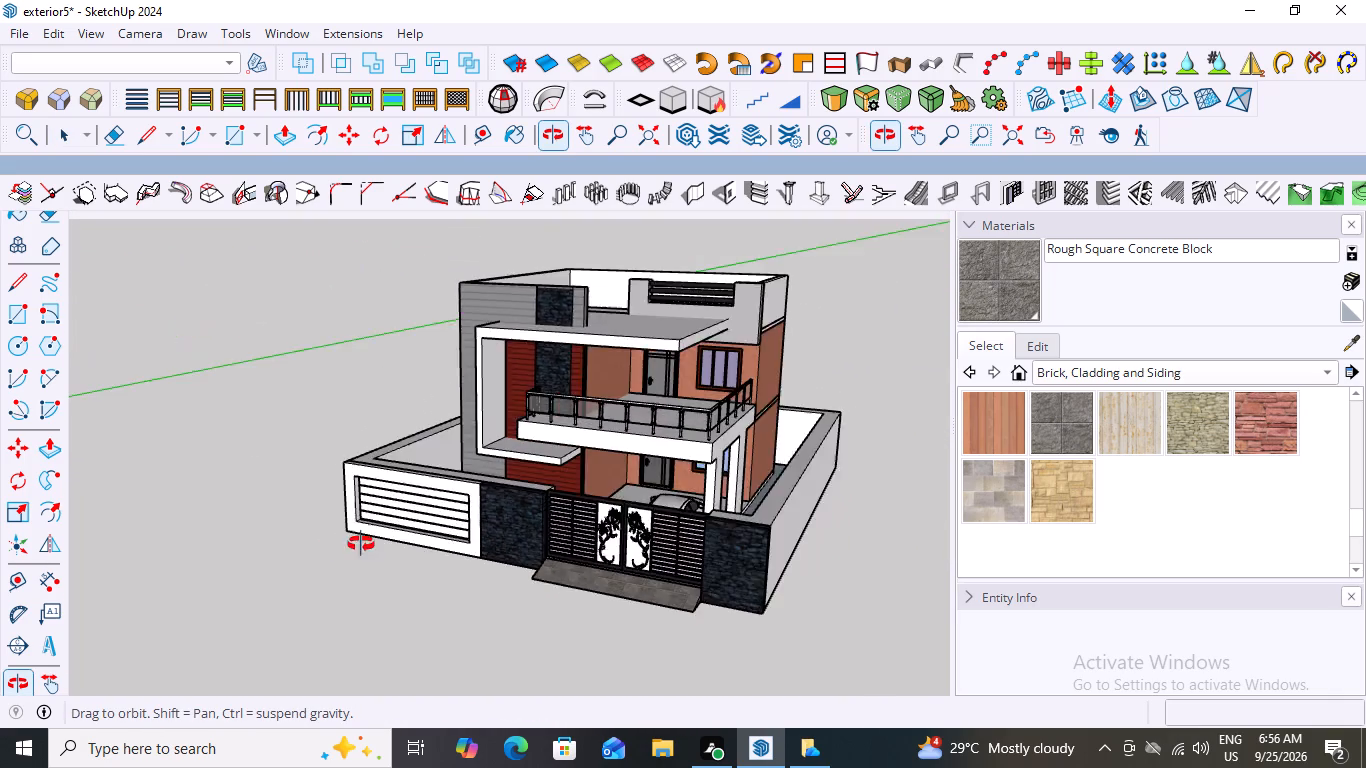
{"action": "middle_click_drag", "start_coordinate": [361, 544], "coordinate": [676, 565]}
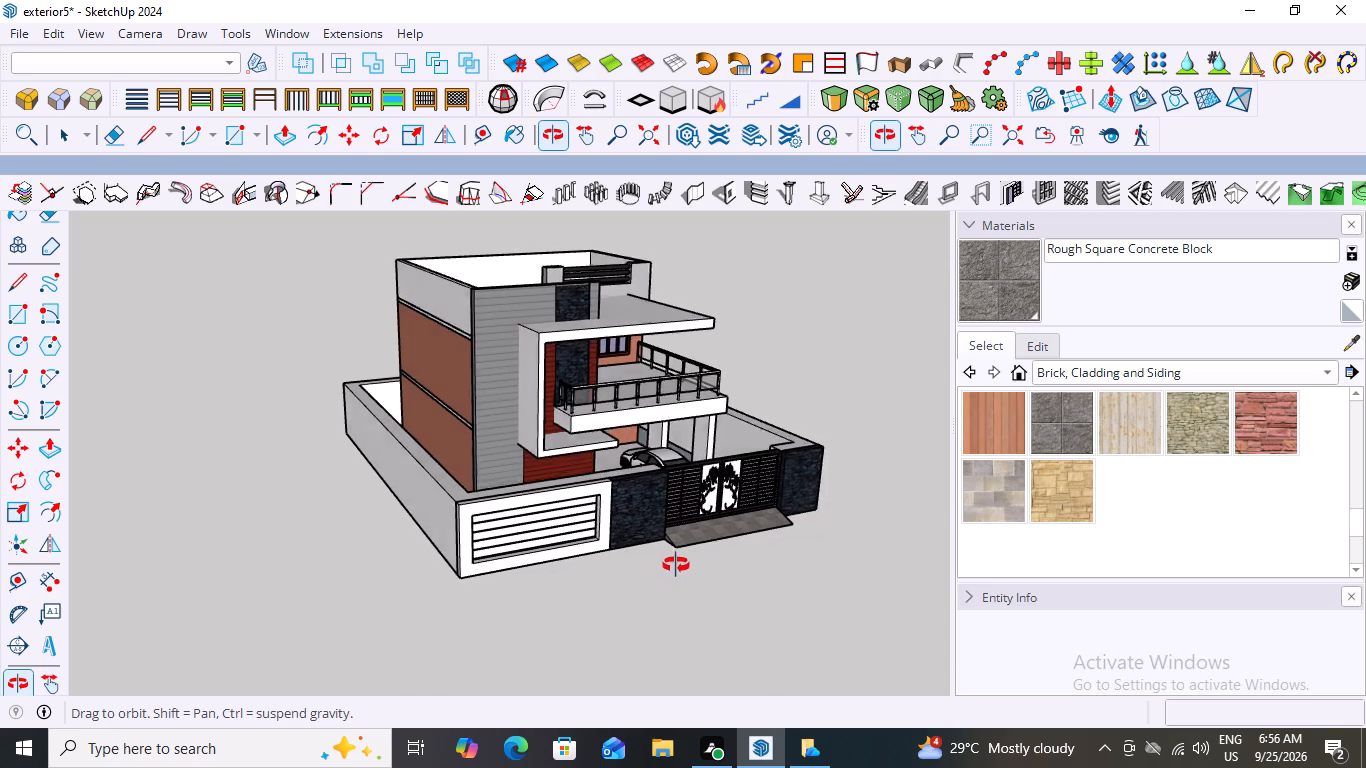
{"action": "middle_click_drag", "start_coordinate": [676, 565], "coordinate": [677, 565]}
Inside the boundary wall group, paint the recessed panel's middle strip and the strip above it with Wood Cherry Original.
{"action": "scroll", "coordinate": [411, 527], "scroll_direction": "up", "scroll_amount": 4}
{"action": "scroll", "coordinate": [569, 517], "scroll_direction": "up", "scroll_amount": 8}
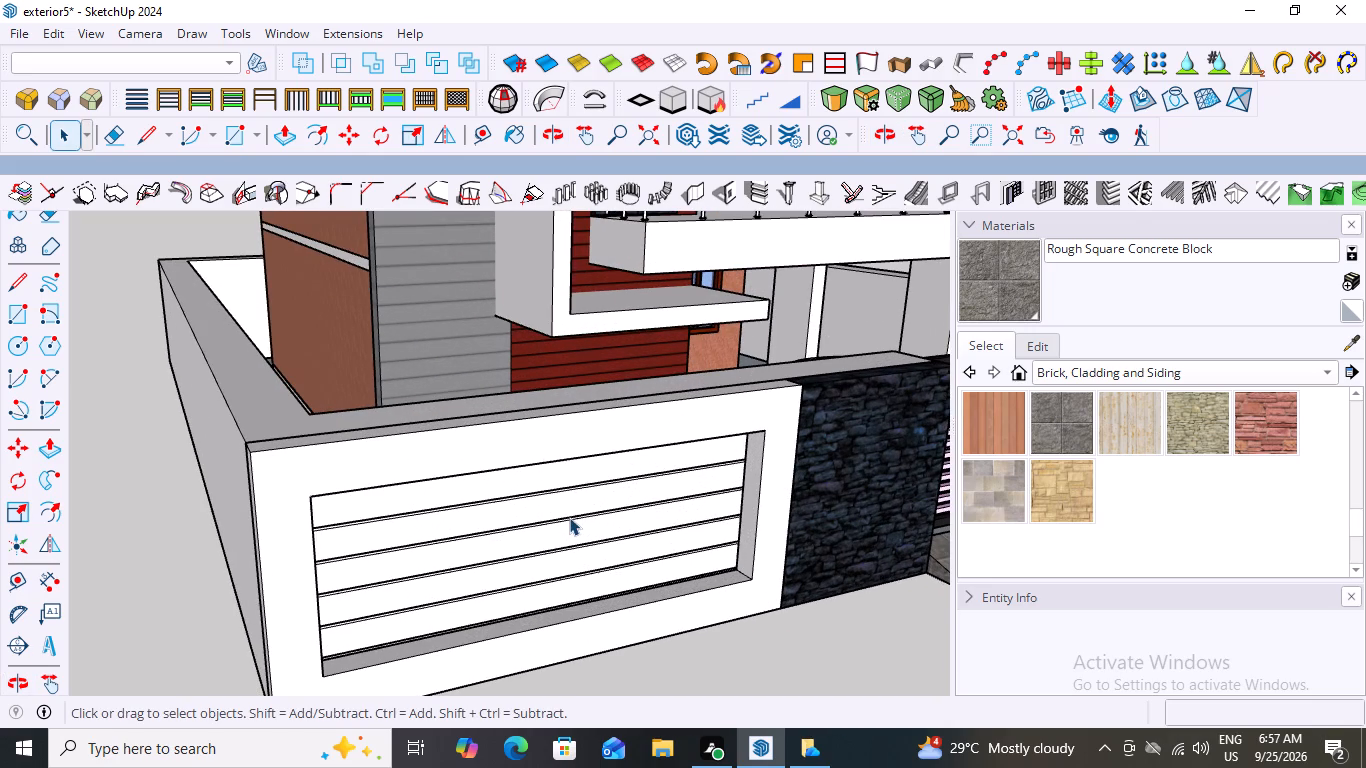
{"action": "scroll", "coordinate": [569, 517], "scroll_direction": "down", "scroll_amount": 7}
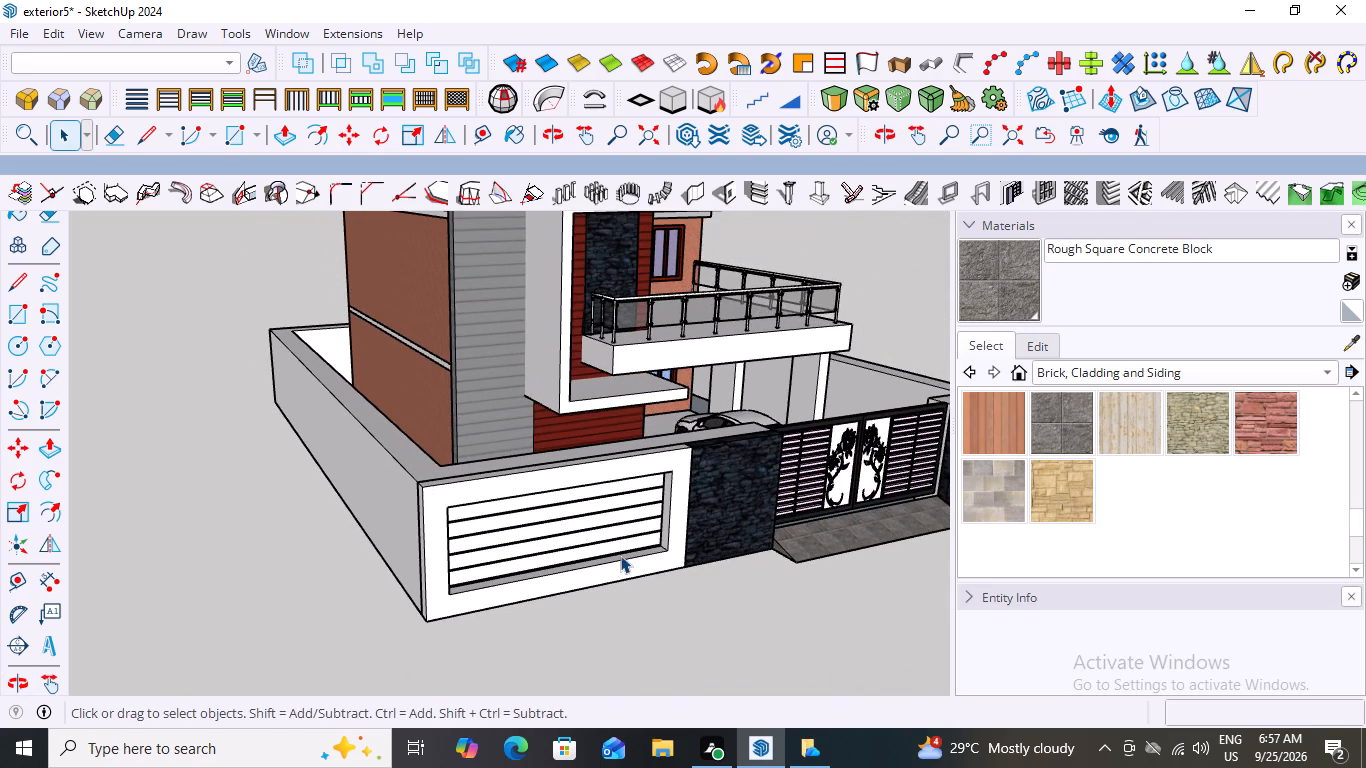
{"action": "scroll", "coordinate": [1301, 355], "scroll_direction": "up", "scroll_amount": 1}
{"action": "scroll", "coordinate": [601, 537], "scroll_direction": "up", "scroll_amount": 7}
{"action": "left_click", "coordinate": [605, 499]}
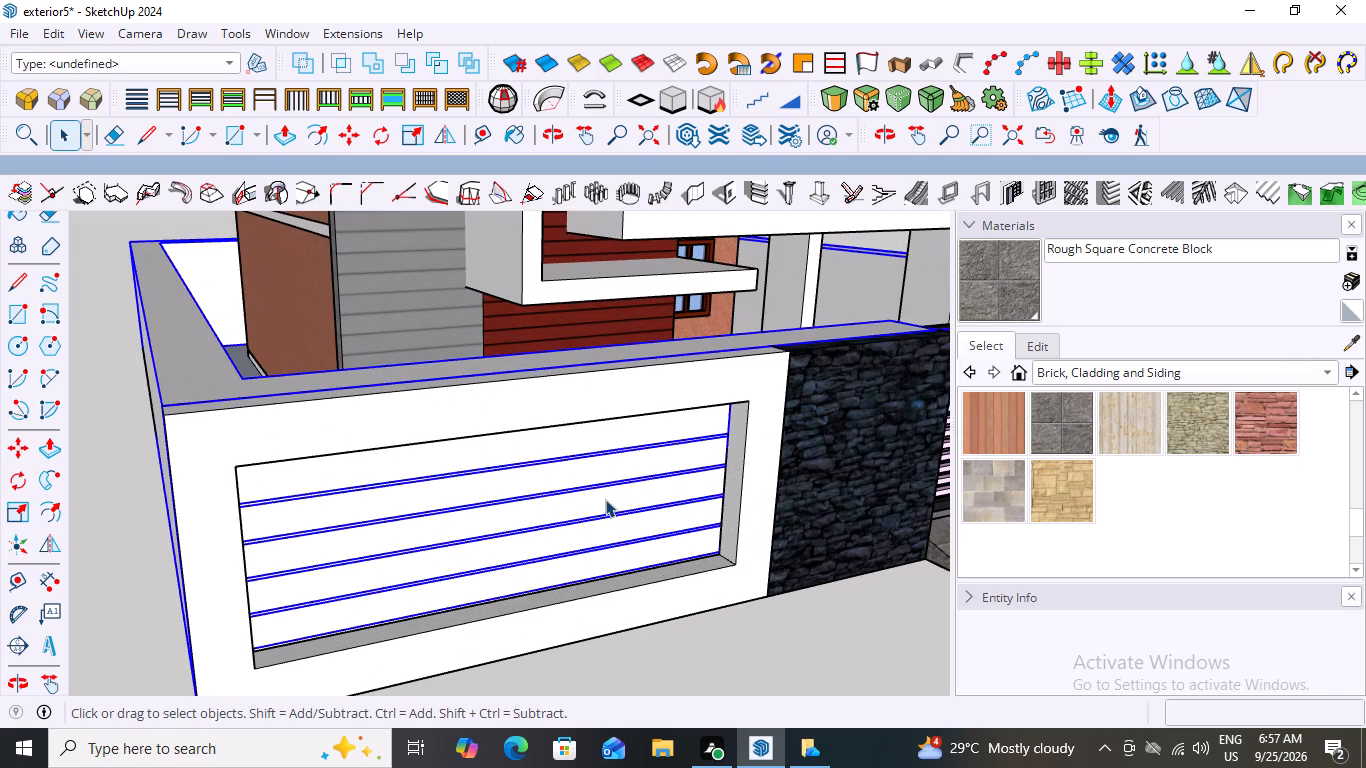
{"action": "double_click", "coordinate": [605, 499]}
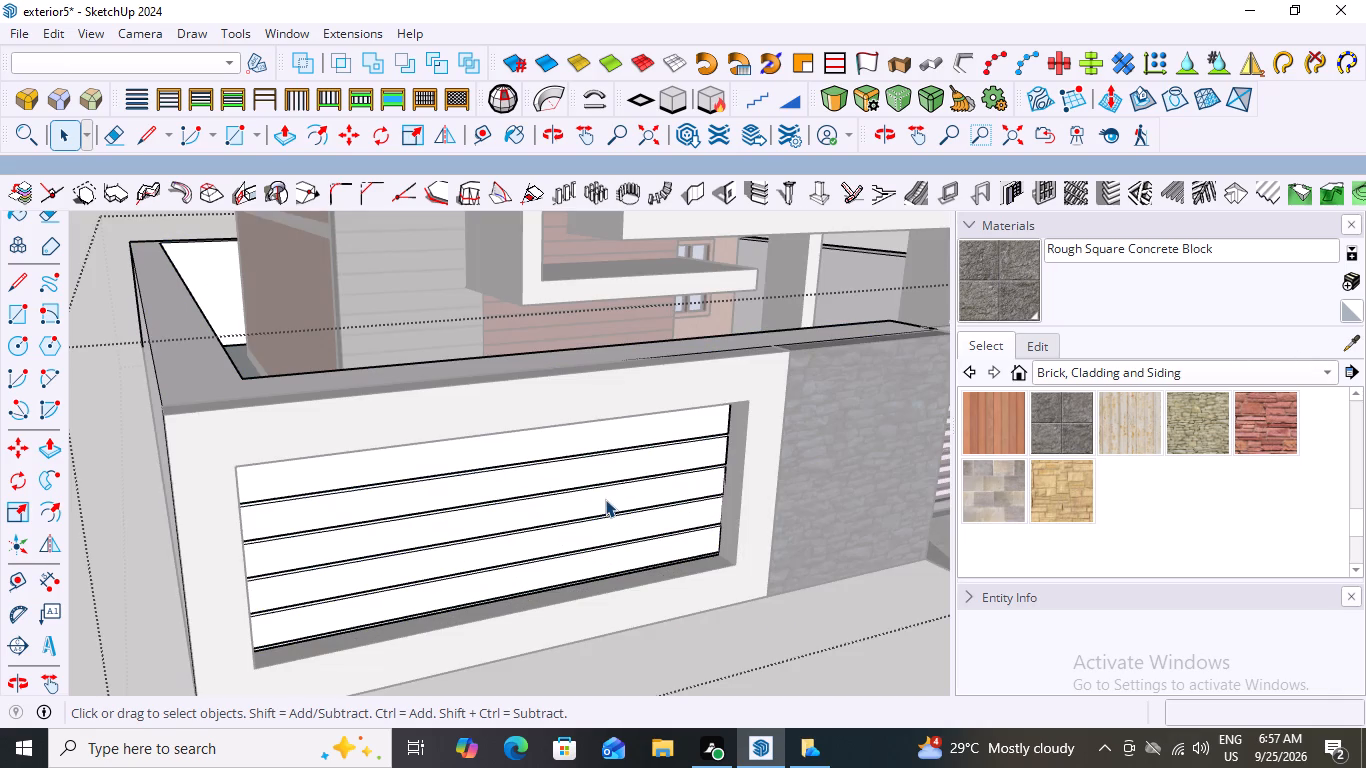
{"action": "left_click", "coordinate": [605, 499]}
{"action": "scroll", "coordinate": [605, 499], "scroll_direction": "up", "scroll_amount": 3}
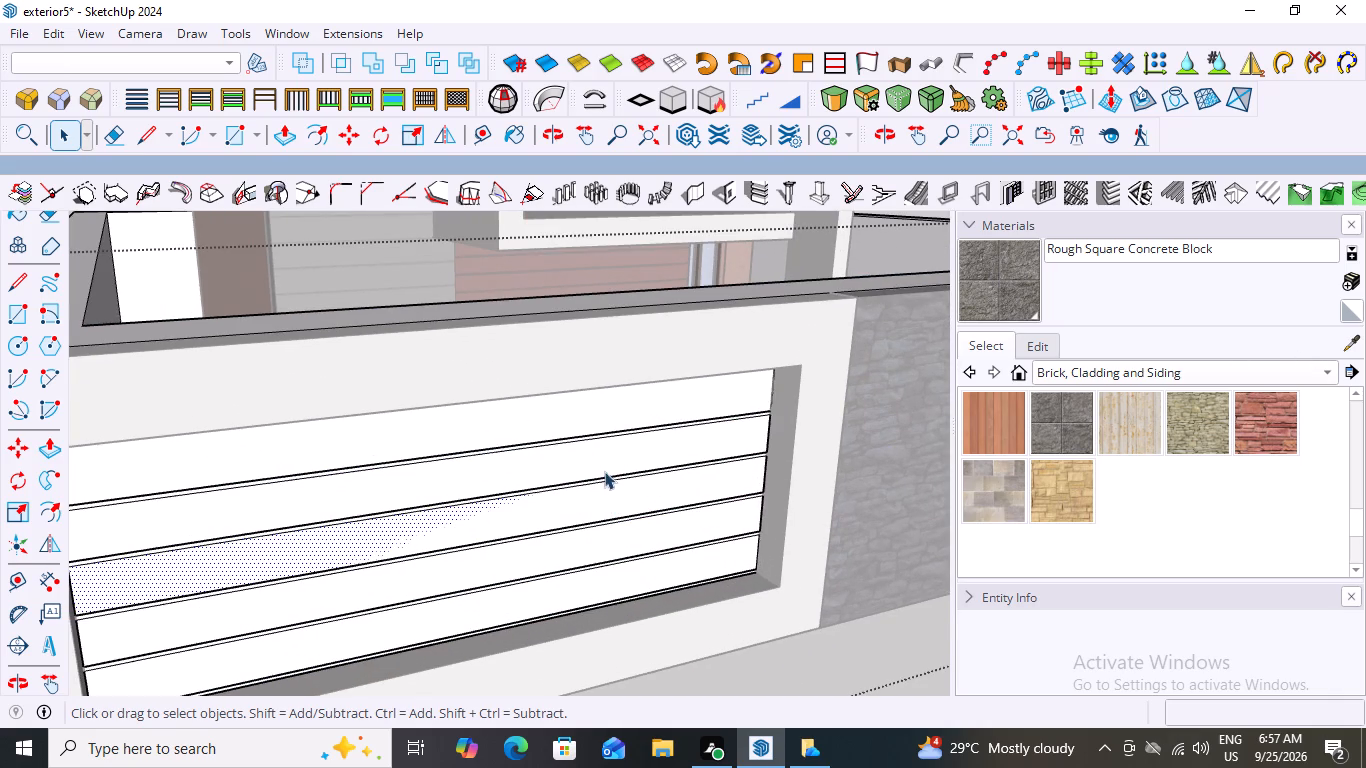
{"action": "scroll", "coordinate": [560, 470], "scroll_direction": "down", "scroll_amount": 3}
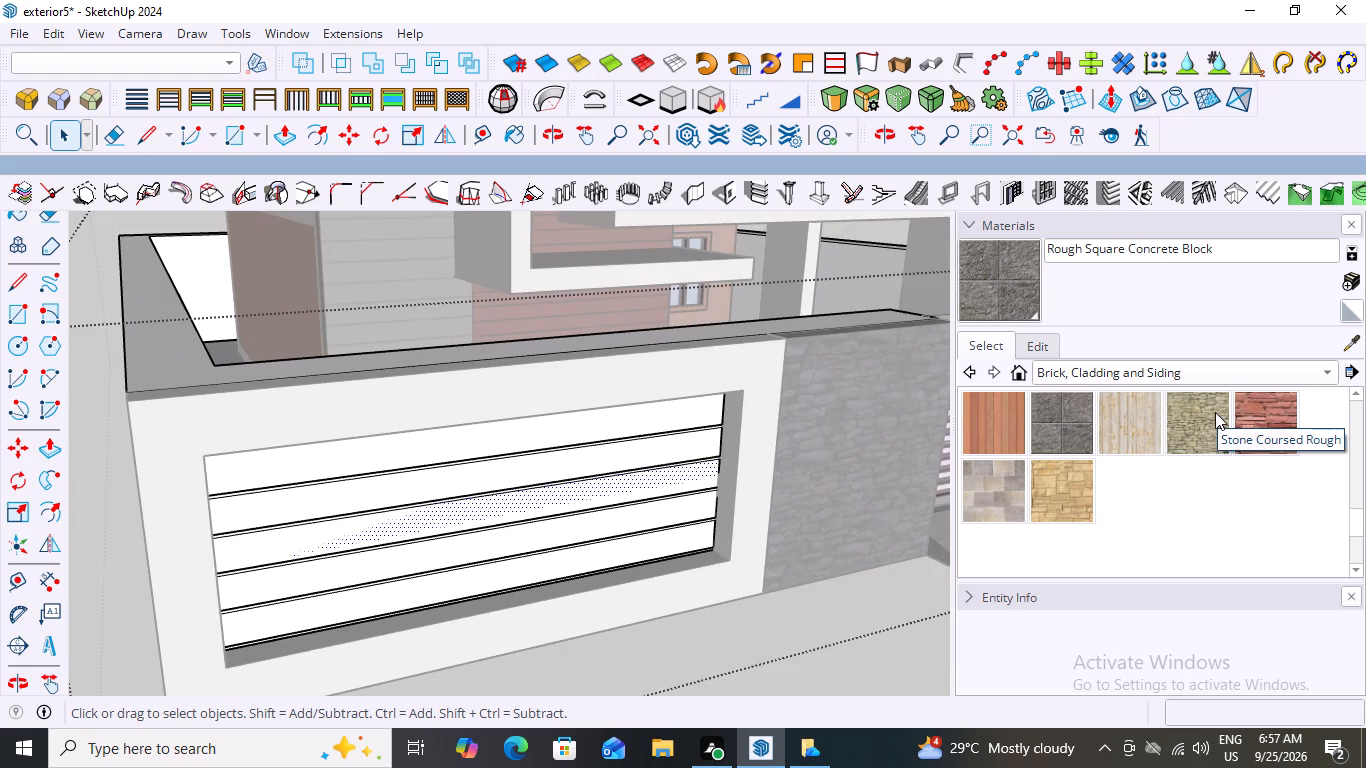
{"action": "left_click", "coordinate": [1333, 374]}
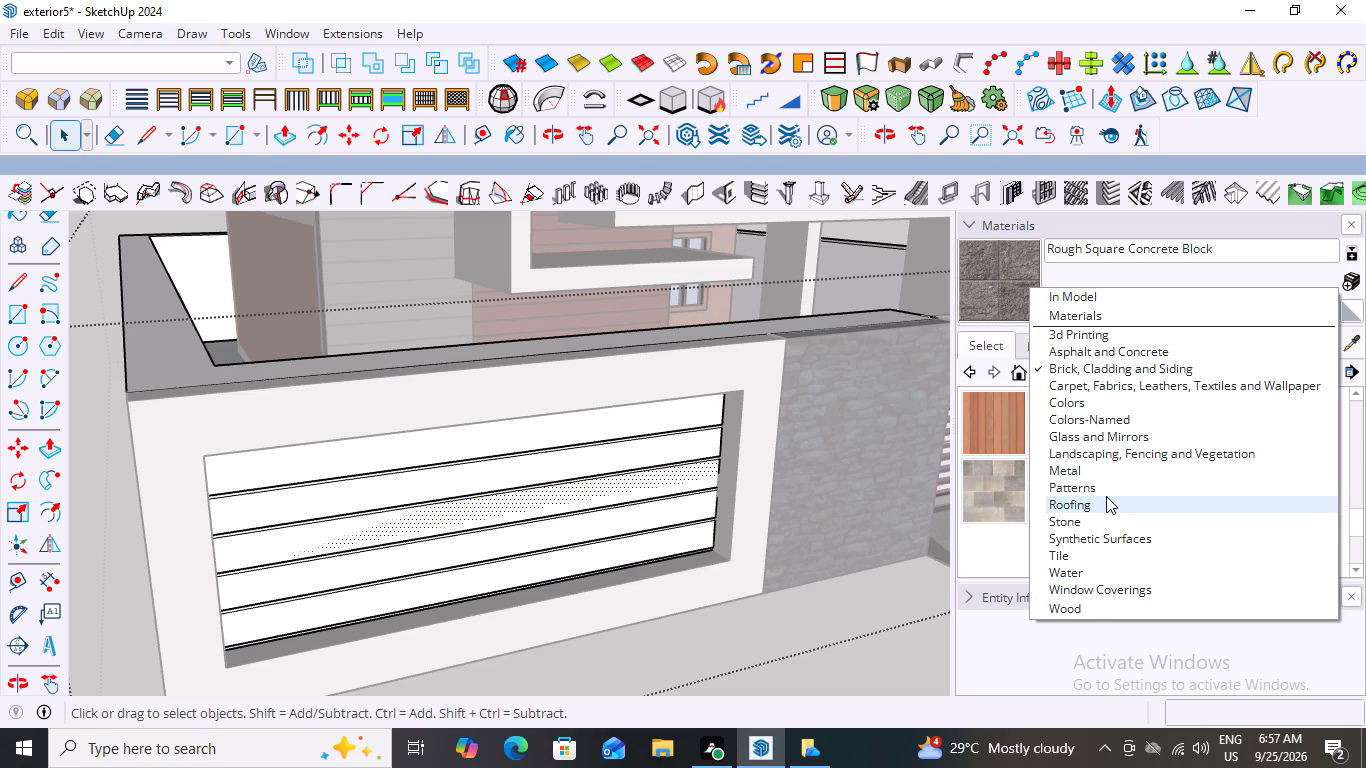
{"action": "left_click", "coordinate": [1075, 607]}
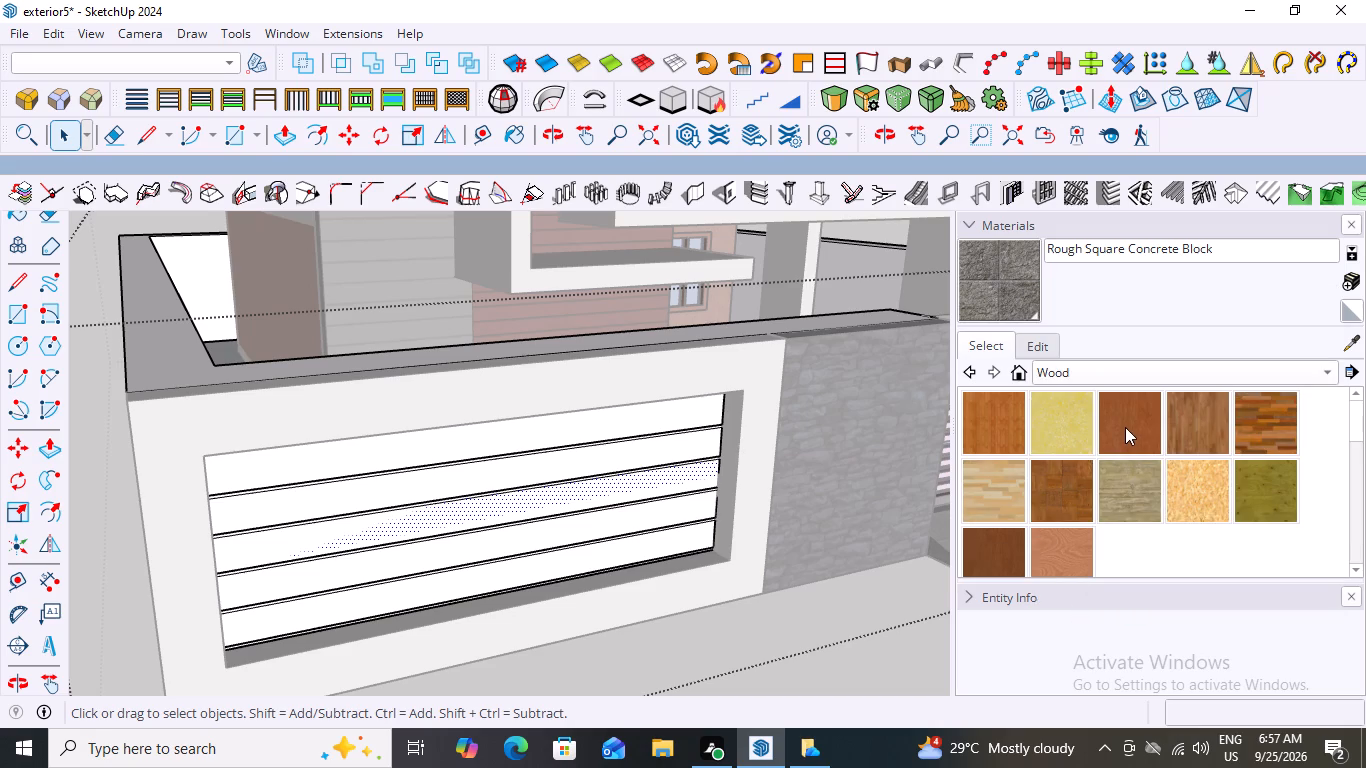
{"action": "left_click", "coordinate": [1135, 427]}
{"action": "left_click", "coordinate": [379, 525]}
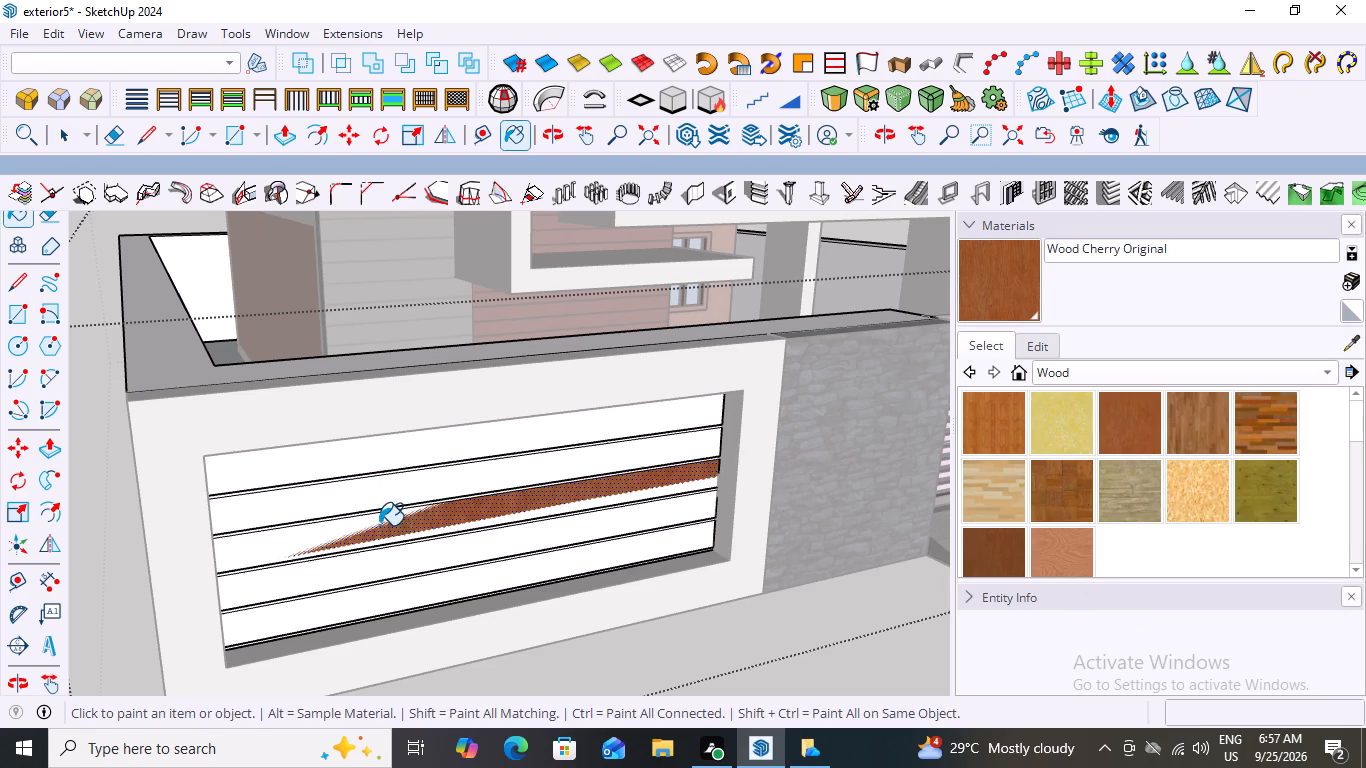
{"action": "left_click", "coordinate": [384, 500]}
Paint the two lower strips of the boundary wall's recessed panel with the same Wood Cherry Original.
{"action": "middle_click_drag", "start_coordinate": [463, 549], "coordinate": [291, 450]}
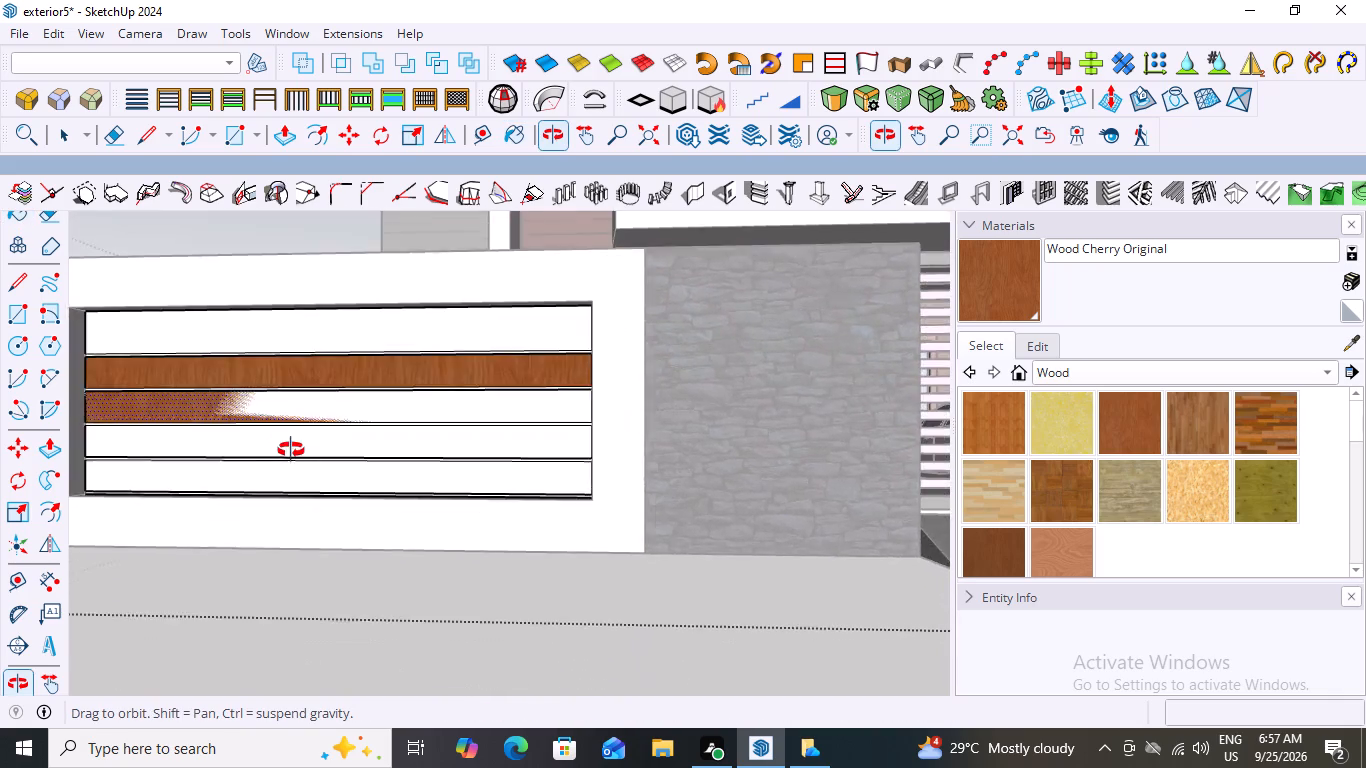
{"action": "middle_click_drag", "start_coordinate": [291, 450], "coordinate": [332, 451]}
{"action": "scroll", "coordinate": [333, 451], "scroll_direction": "down", "scroll_amount": 5}
{"action": "scroll", "coordinate": [414, 474], "scroll_direction": "up", "scroll_amount": 3}
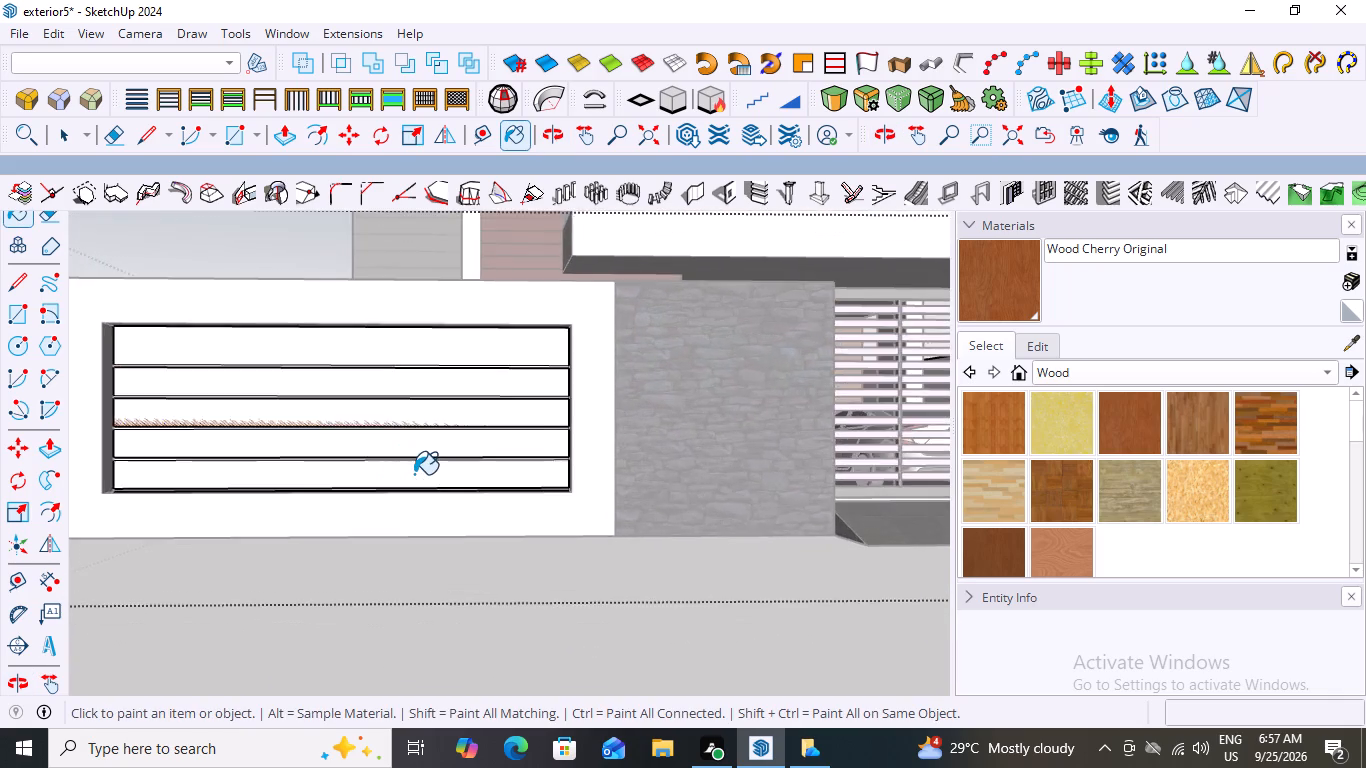
{"action": "scroll", "coordinate": [414, 474], "scroll_direction": "up", "scroll_amount": 2}
{"action": "left_click", "coordinate": [449, 442]}
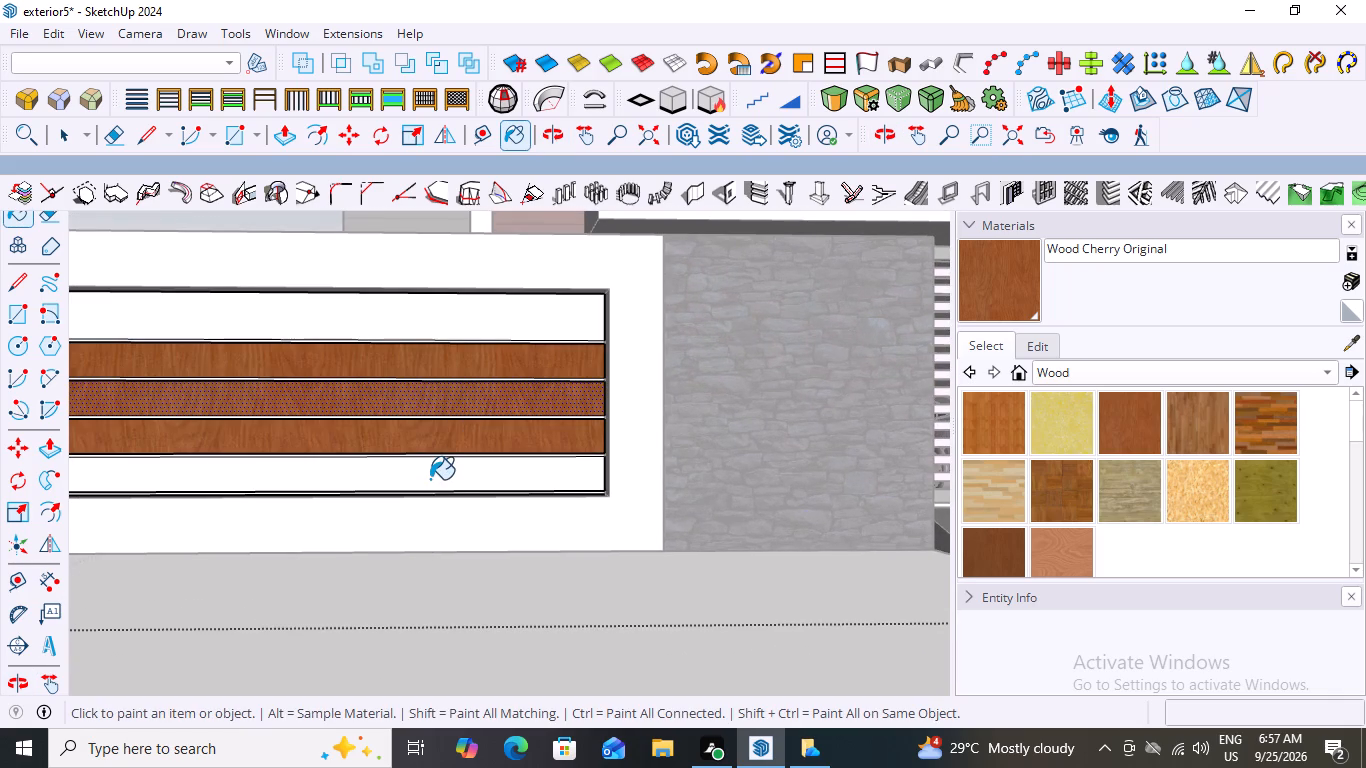
{"action": "left_click", "coordinate": [430, 479]}
Paint the panel's top strip with Wood Cherry Original, reapply it to the bottom strip, and leave the wall group.
{"action": "scroll", "coordinate": [468, 488], "scroll_direction": "down", "scroll_amount": 7}
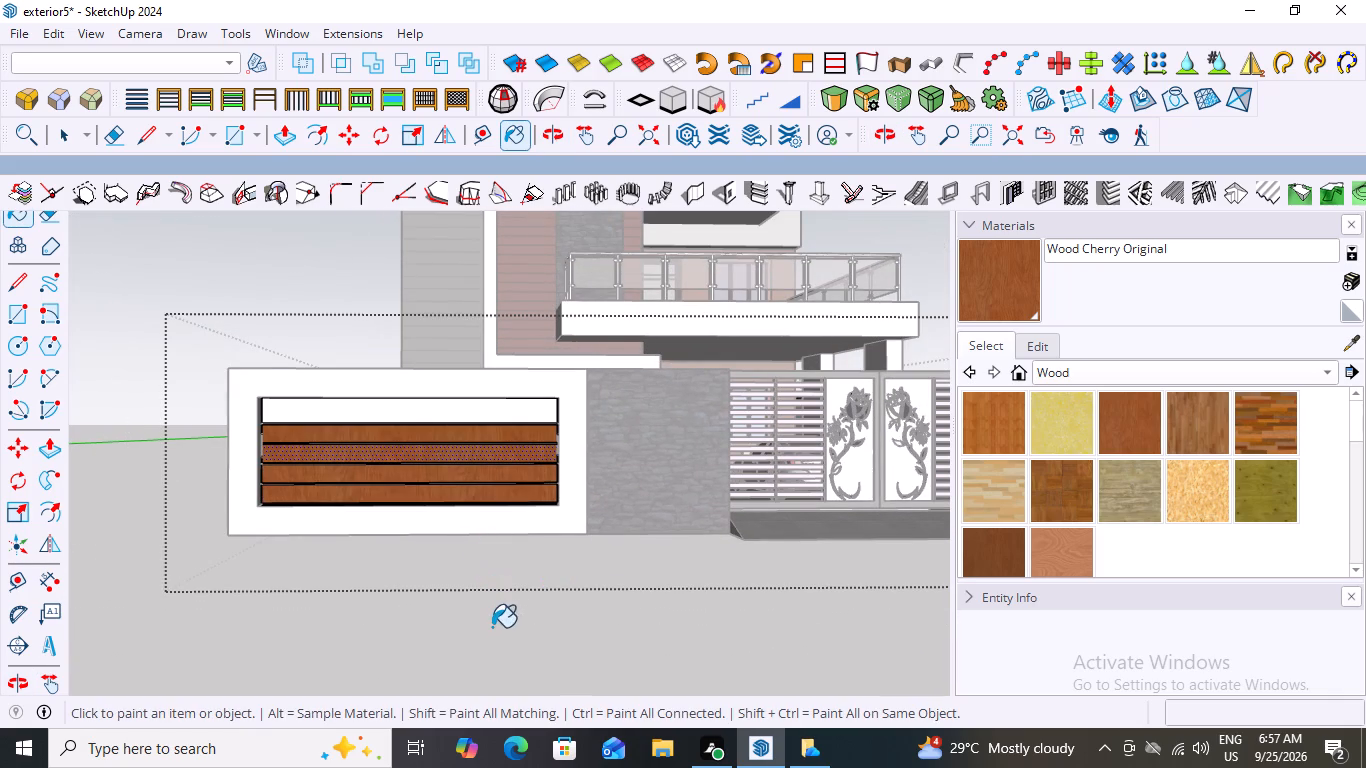
{"action": "middle_click_drag", "start_coordinate": [503, 572], "coordinate": [514, 644]}
{"action": "scroll", "coordinate": [457, 483], "scroll_direction": "up", "scroll_amount": 3}
{"action": "middle_click_drag", "start_coordinate": [457, 483], "coordinate": [475, 381]}
{"action": "scroll", "coordinate": [474, 452], "scroll_direction": "up", "scroll_amount": 2}
{"action": "left_click", "coordinate": [469, 384]}
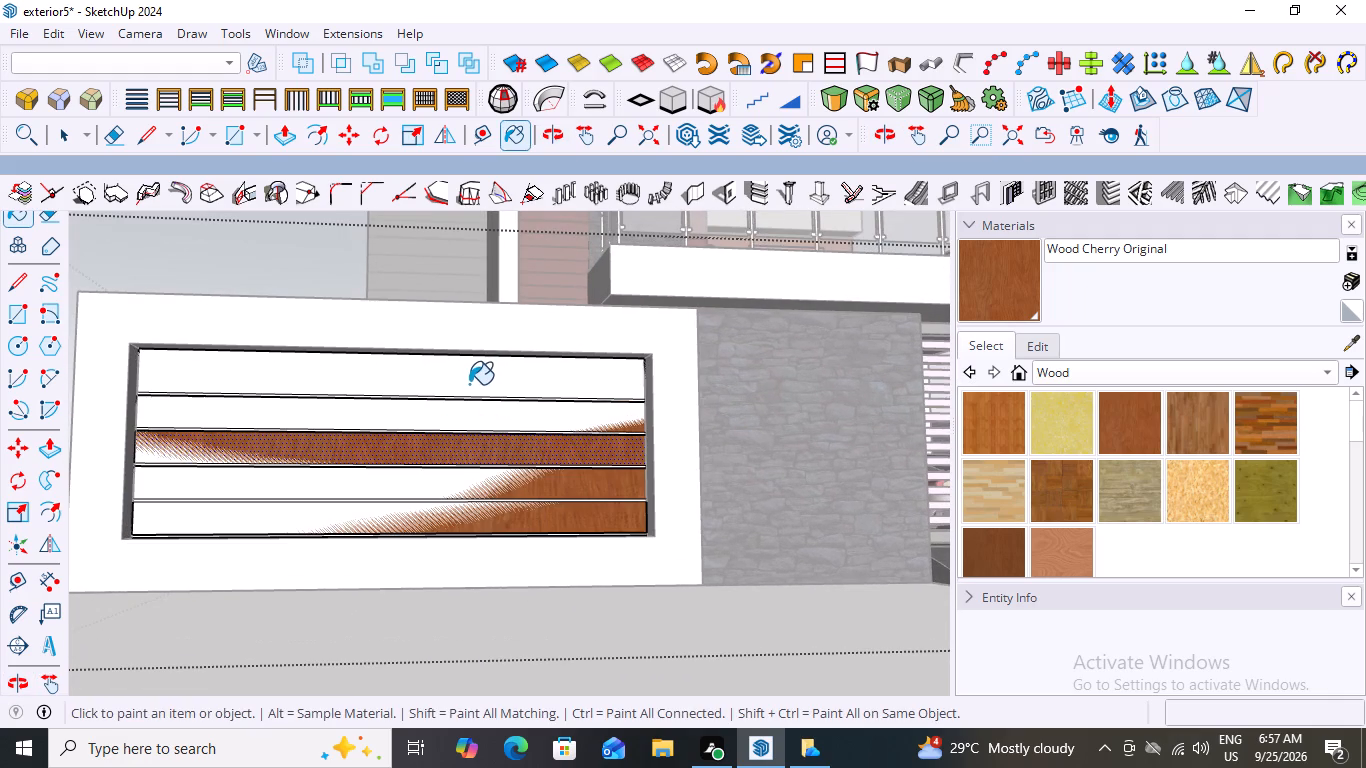
{"action": "scroll", "coordinate": [466, 448], "scroll_direction": "down", "scroll_amount": 4}
{"action": "left_click", "coordinate": [456, 506]}
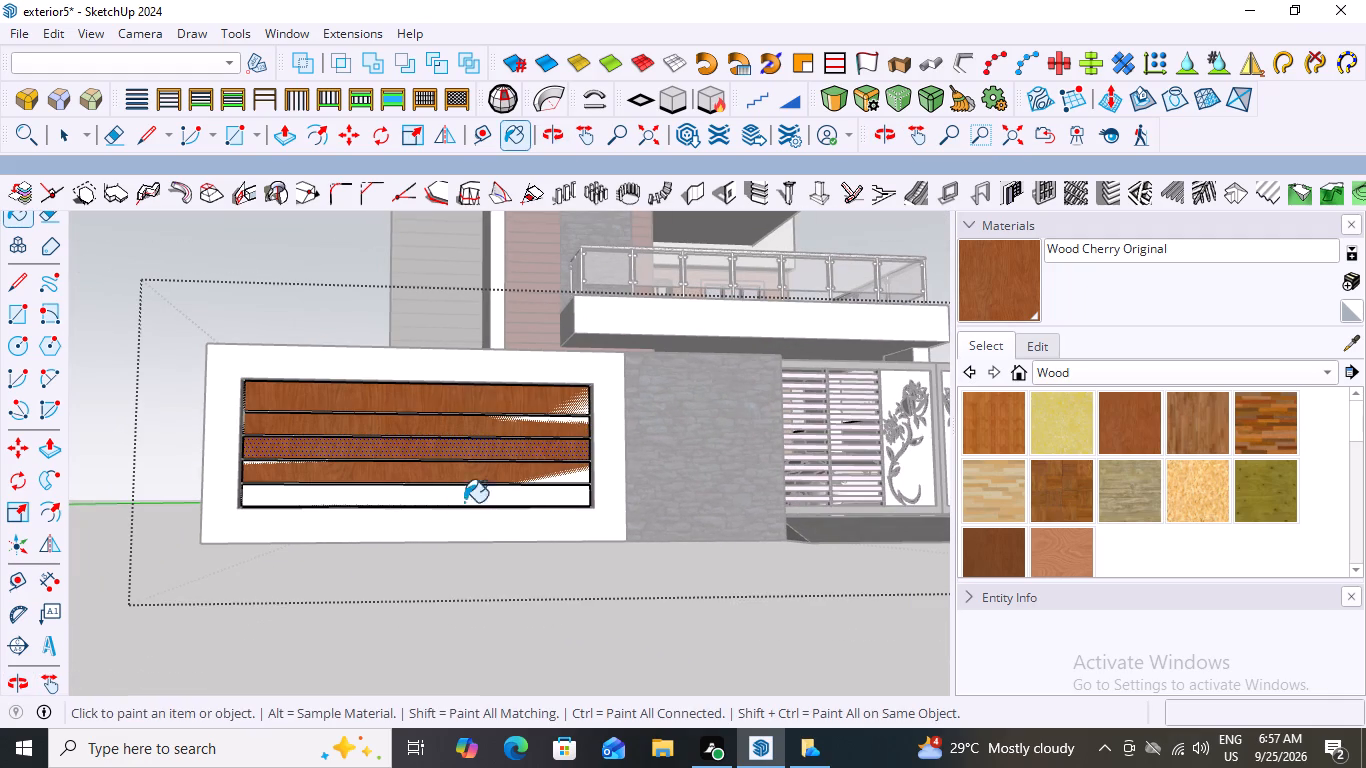
{"action": "left_click", "coordinate": [519, 500]}
{"action": "middle_click_drag", "start_coordinate": [510, 507], "coordinate": [521, 554]}
{"action": "scroll", "coordinate": [556, 533], "scroll_direction": "up", "scroll_amount": 5}
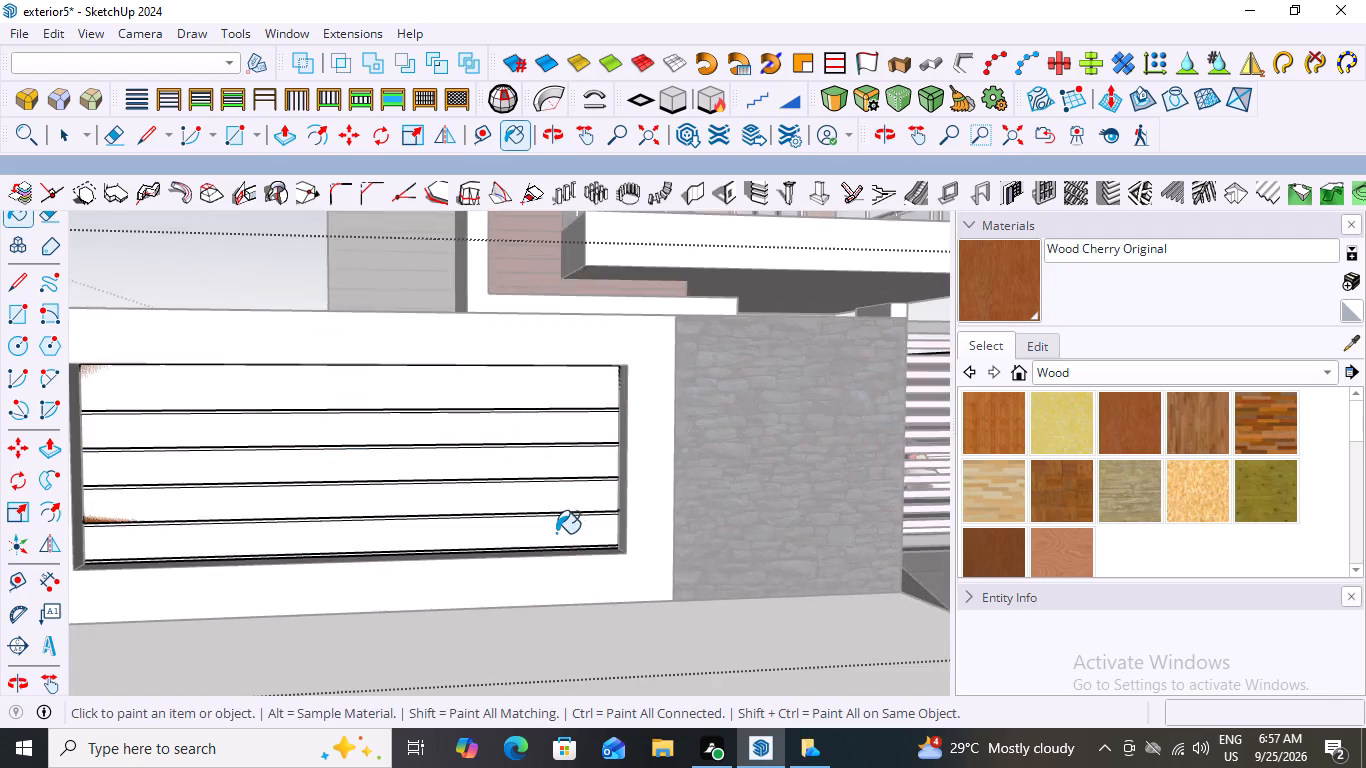
{"action": "scroll", "coordinate": [556, 533], "scroll_direction": "up", "scroll_amount": 2}
{"action": "left_click", "coordinate": [556, 538]}
{"action": "key", "text": "space"}
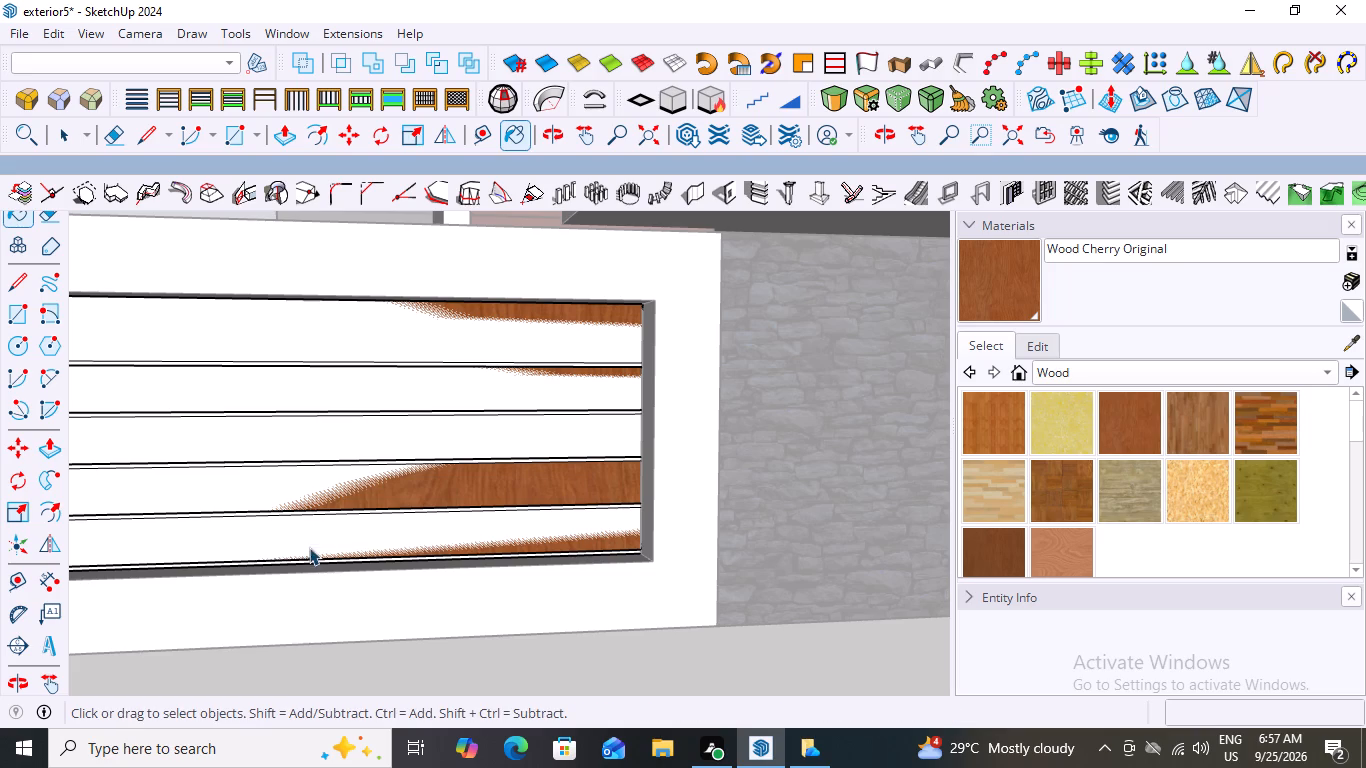
{"action": "left_click", "coordinate": [324, 628]}
{"action": "scroll", "coordinate": [364, 571], "scroll_direction": "down", "scroll_amount": 15}
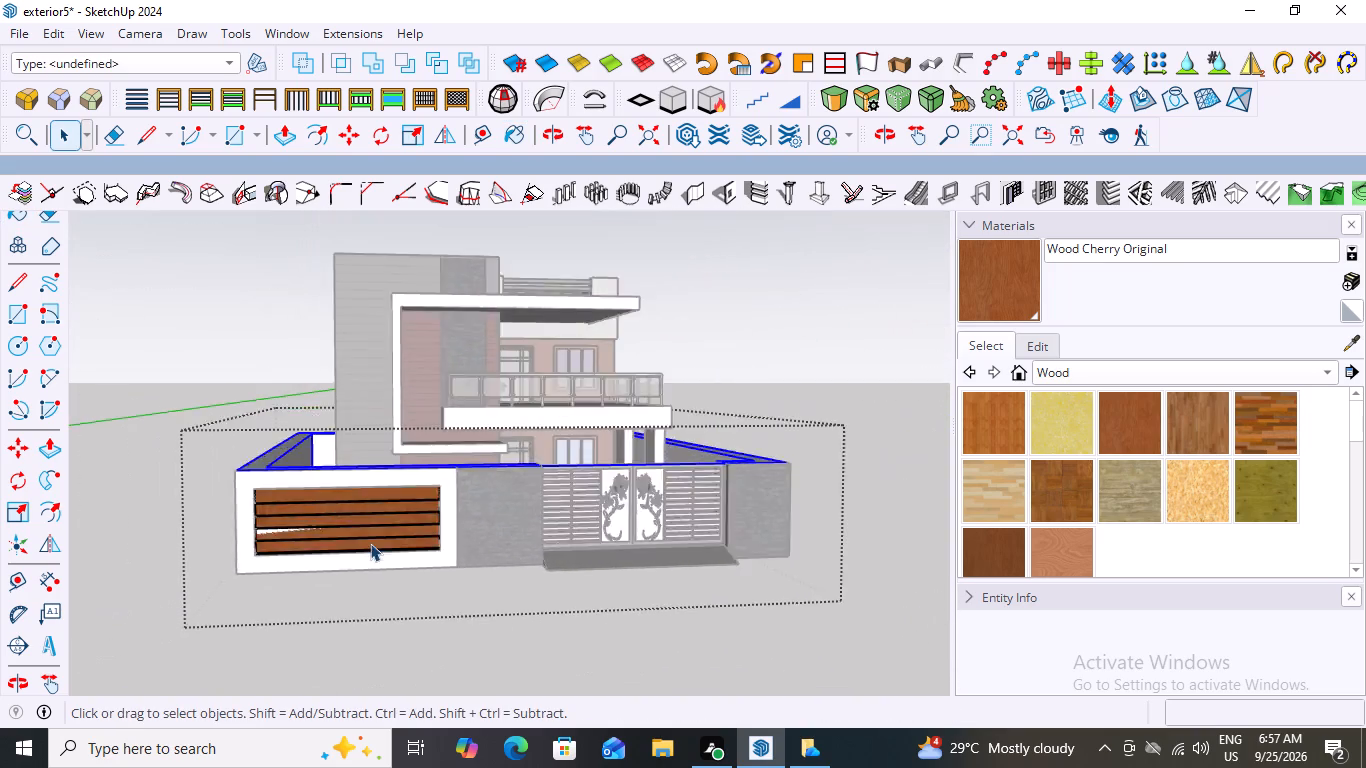
{"action": "scroll", "coordinate": [370, 543], "scroll_direction": "down", "scroll_amount": 4}
{"action": "left_click", "coordinate": [639, 377]}
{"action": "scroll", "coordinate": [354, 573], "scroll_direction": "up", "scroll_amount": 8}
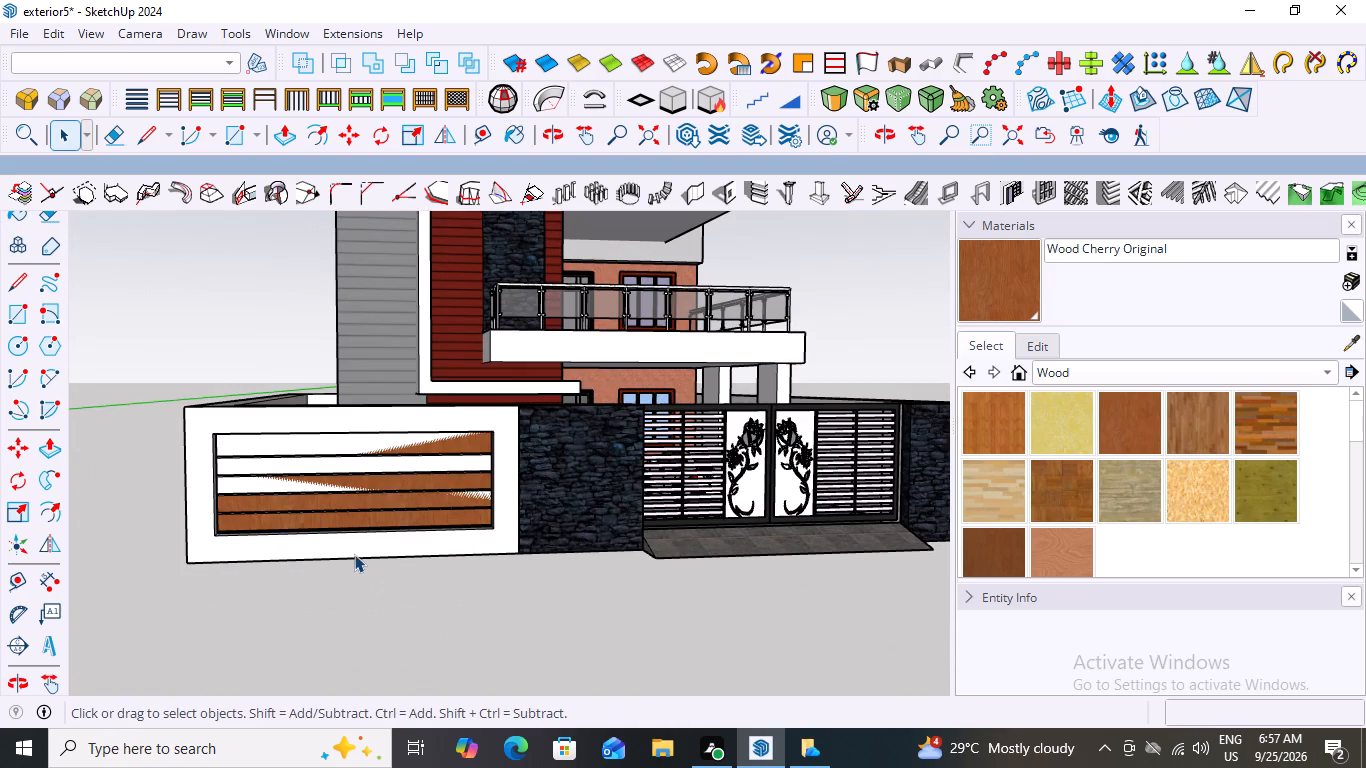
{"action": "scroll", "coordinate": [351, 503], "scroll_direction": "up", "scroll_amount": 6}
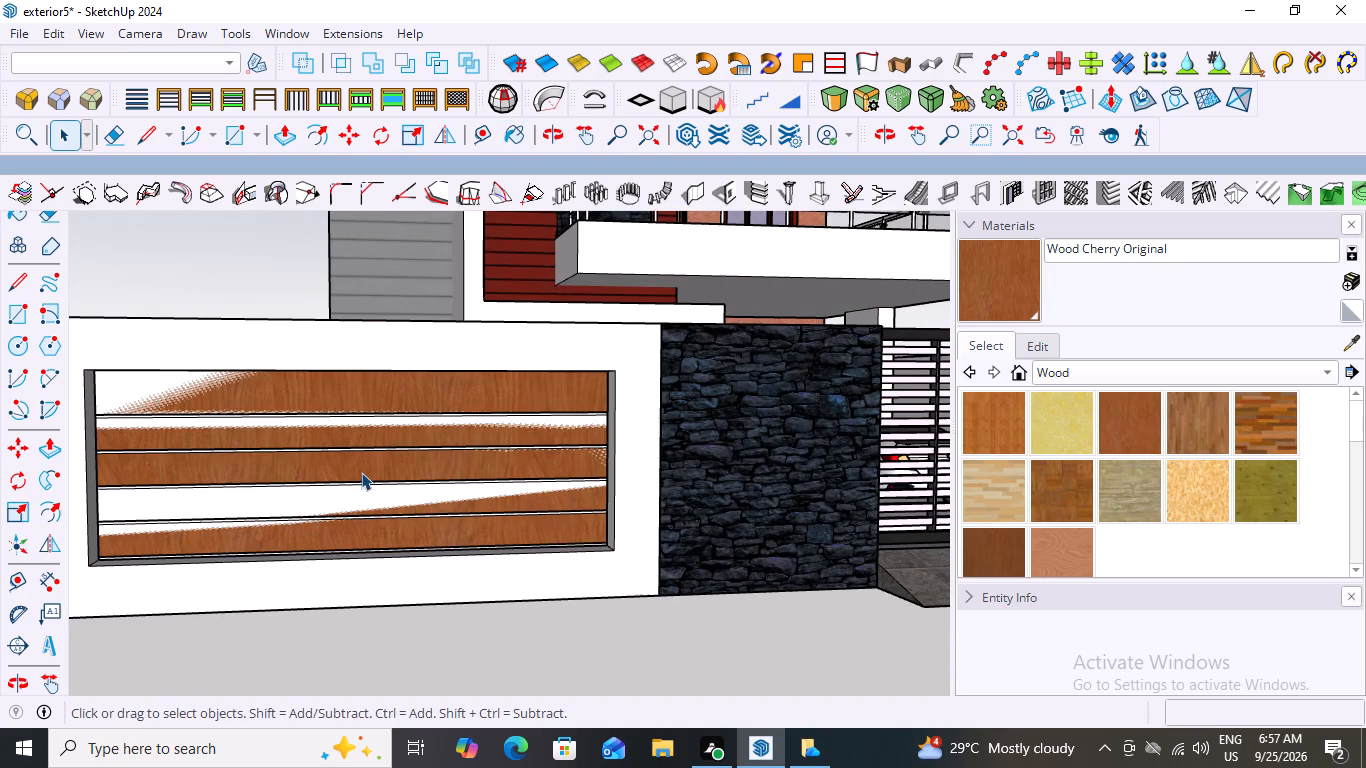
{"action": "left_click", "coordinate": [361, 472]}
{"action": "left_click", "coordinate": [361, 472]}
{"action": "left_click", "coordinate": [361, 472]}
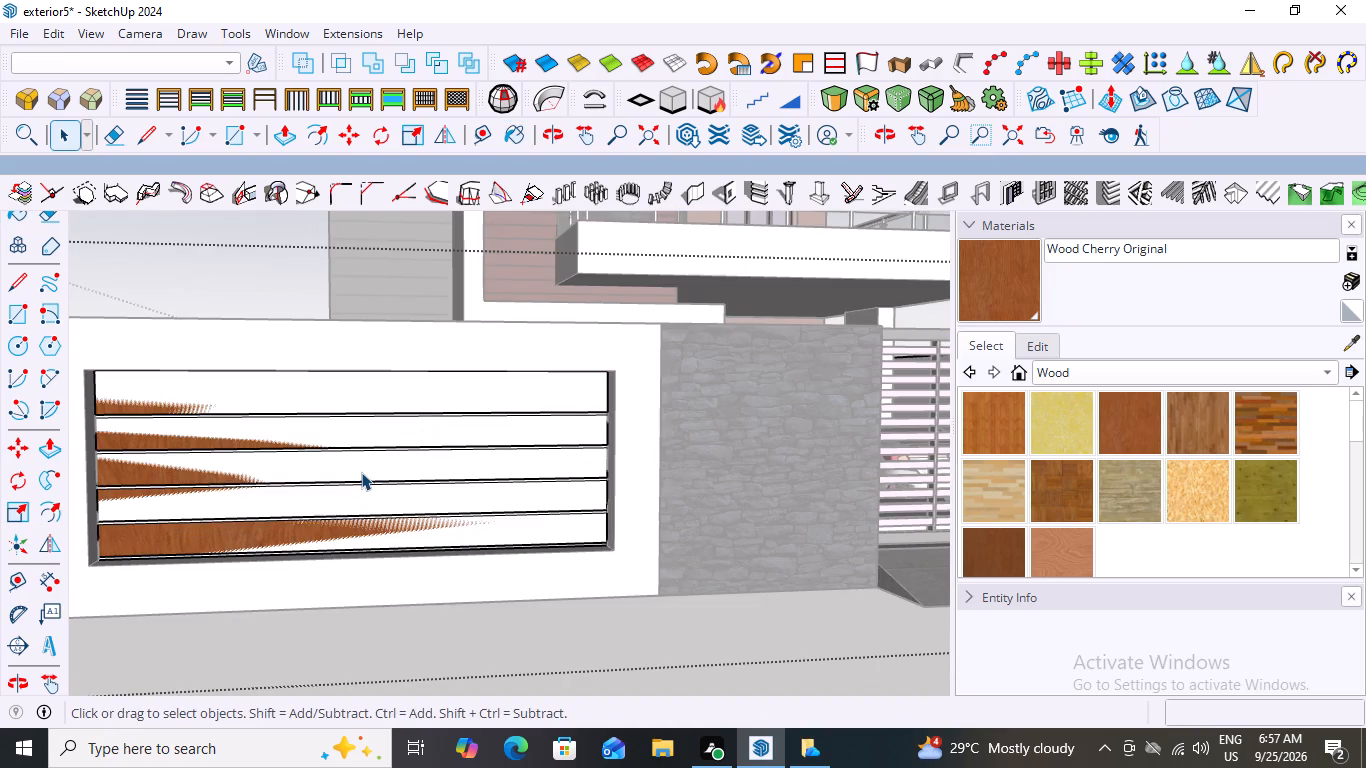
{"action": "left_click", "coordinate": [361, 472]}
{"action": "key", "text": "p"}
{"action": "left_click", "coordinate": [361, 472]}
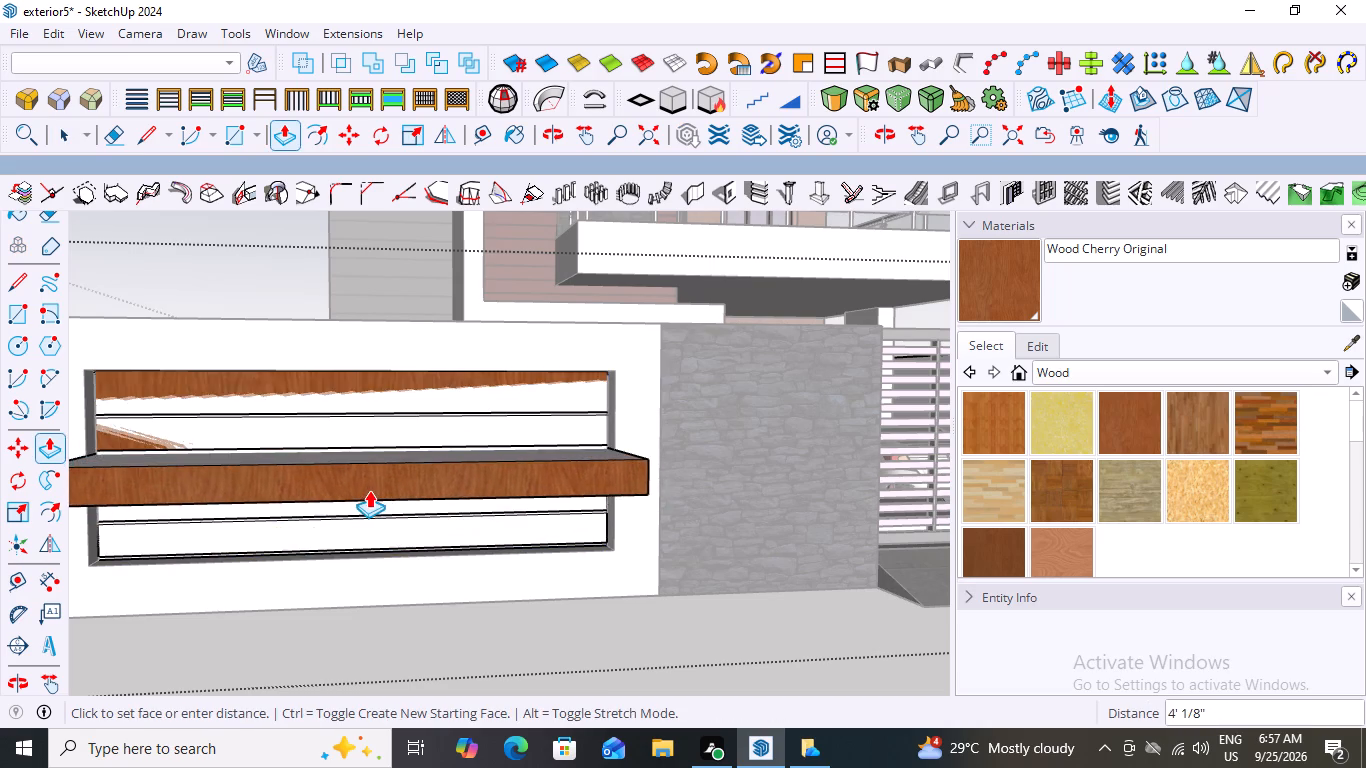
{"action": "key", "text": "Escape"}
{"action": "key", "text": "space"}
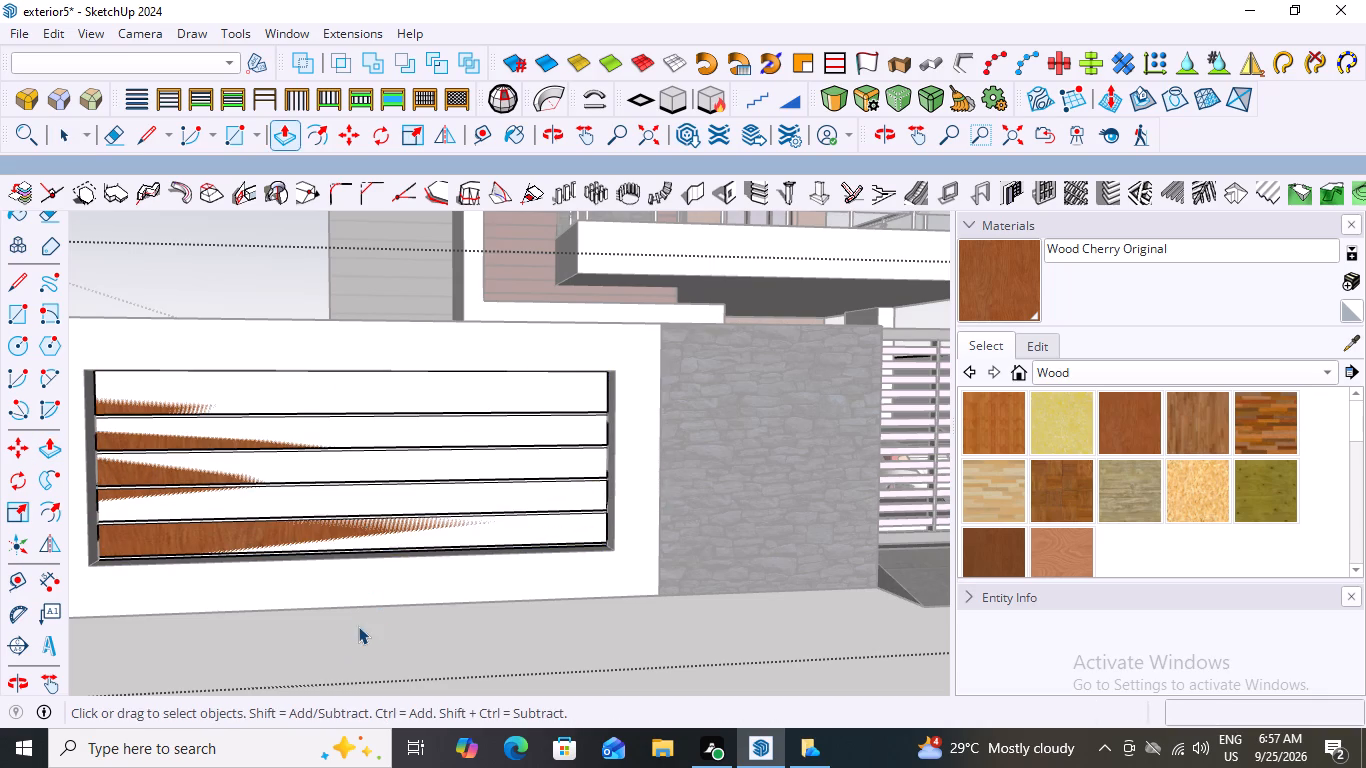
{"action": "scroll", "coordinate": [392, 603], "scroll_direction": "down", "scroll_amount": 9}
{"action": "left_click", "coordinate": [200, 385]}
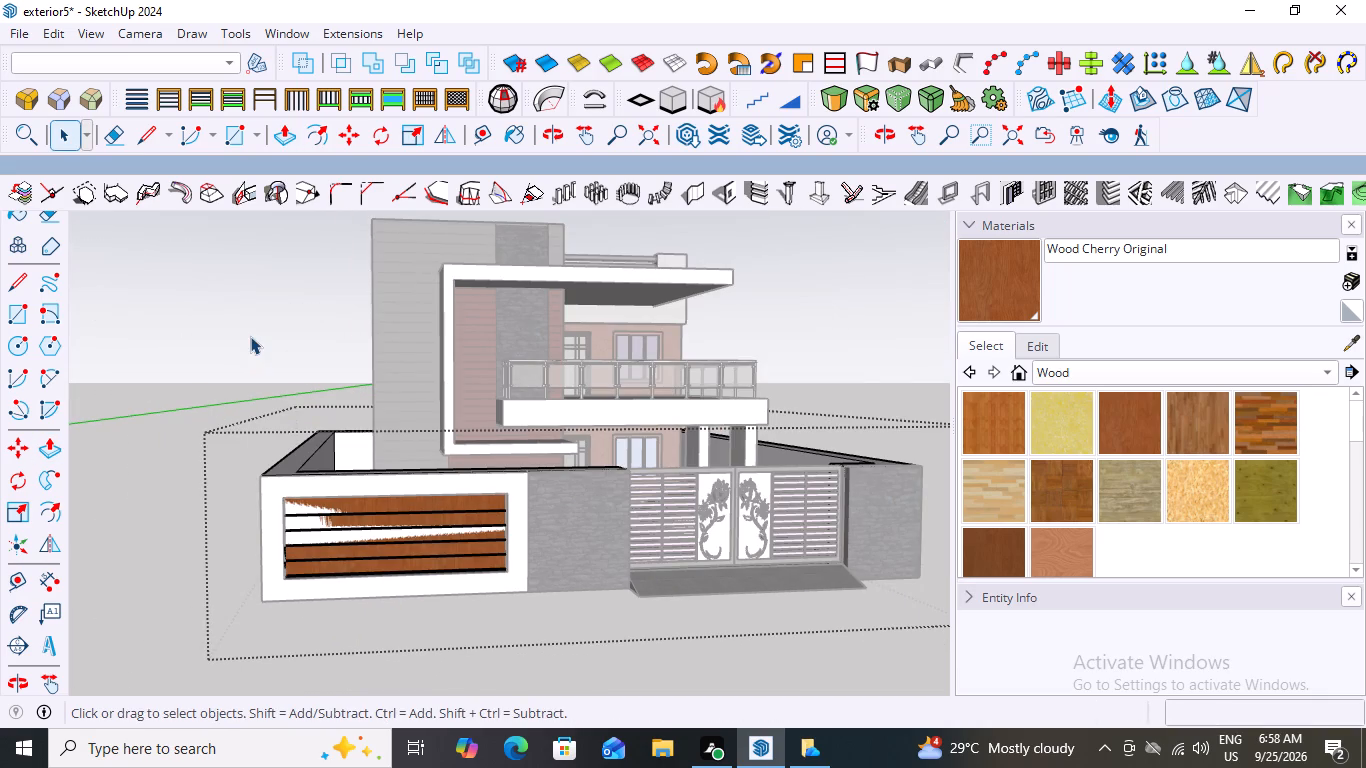
Examine the cherry wood finish on the boundary wall's recessed panel from several angles, close up and from a distance.
{"action": "double_click", "coordinate": [250, 336]}
{"action": "middle_click_drag", "start_coordinate": [336, 495], "coordinate": [447, 544]}
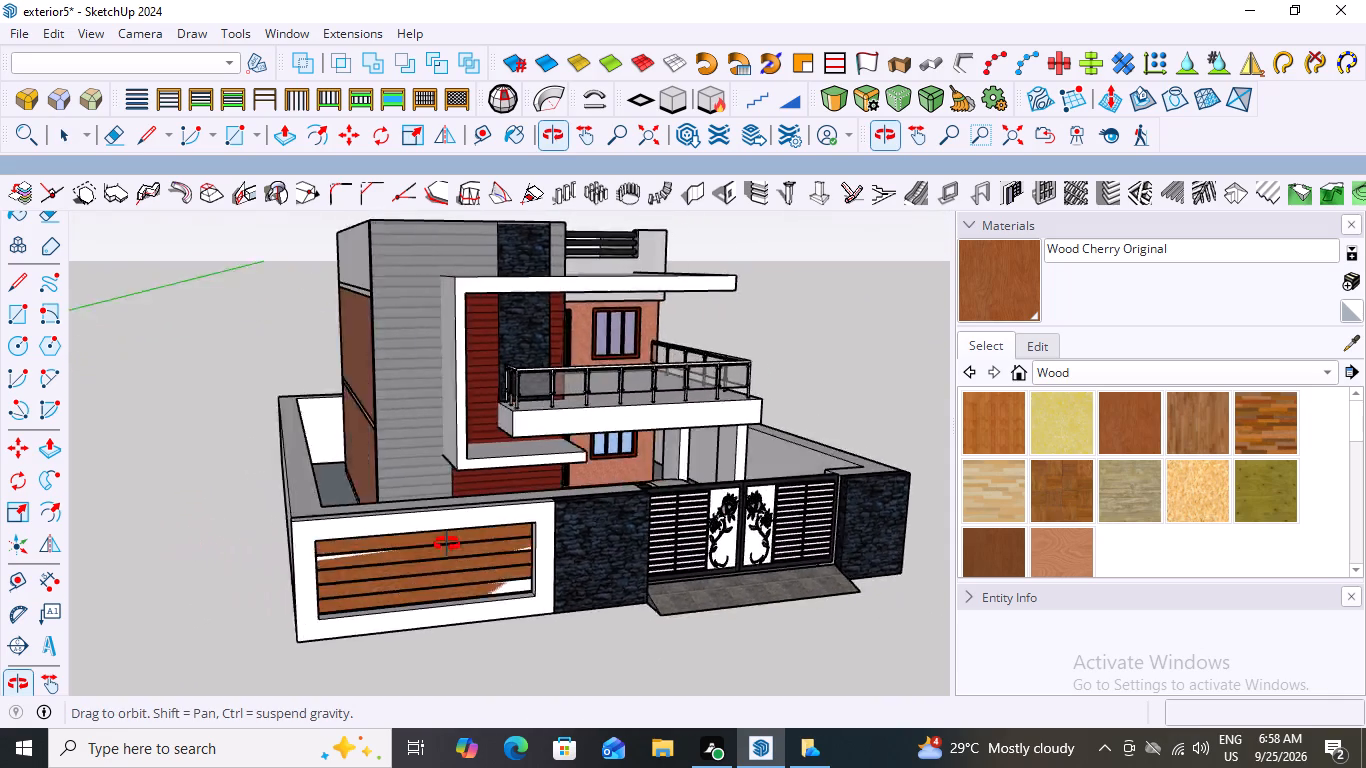
{"action": "middle_click_drag", "start_coordinate": [447, 544], "coordinate": [377, 526]}
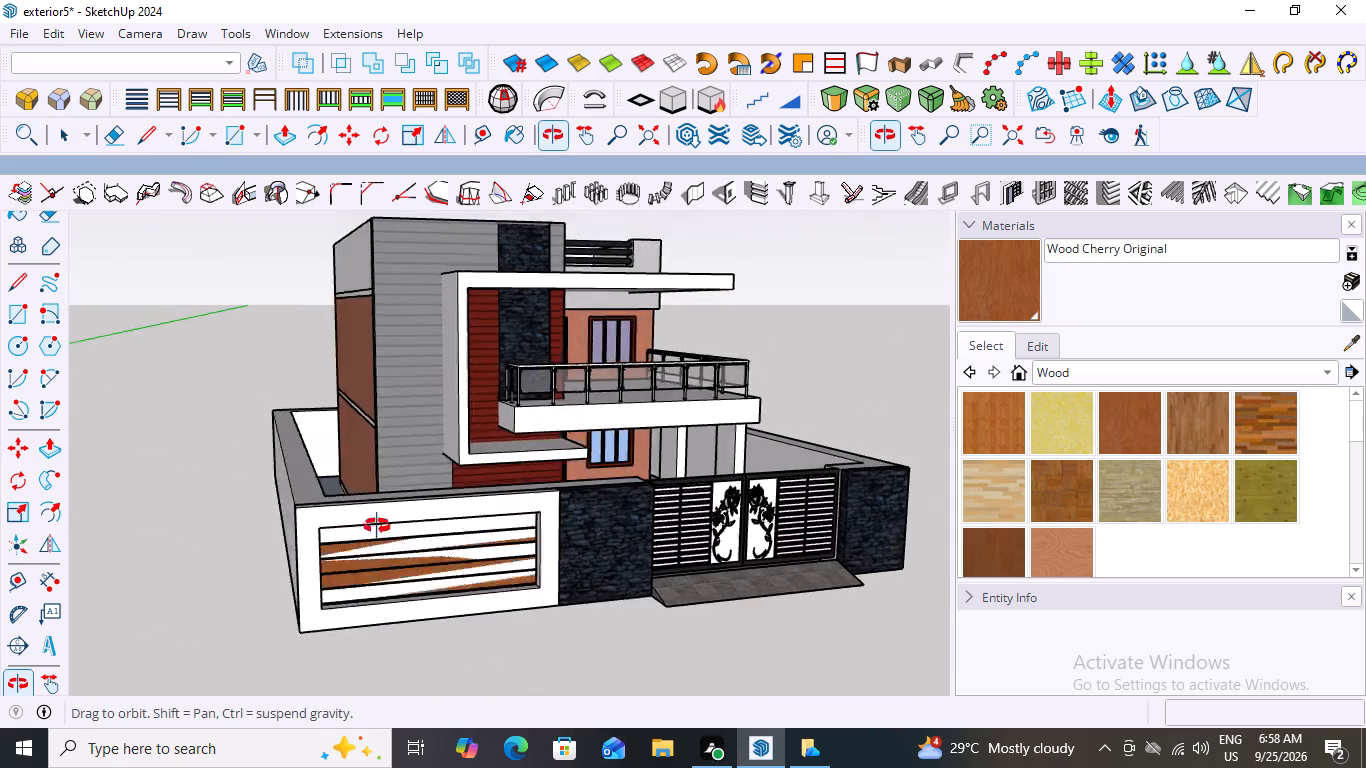
{"action": "middle_click_drag", "start_coordinate": [377, 526], "coordinate": [389, 479]}
{"action": "scroll", "coordinate": [528, 507], "scroll_direction": "up", "scroll_amount": 7}
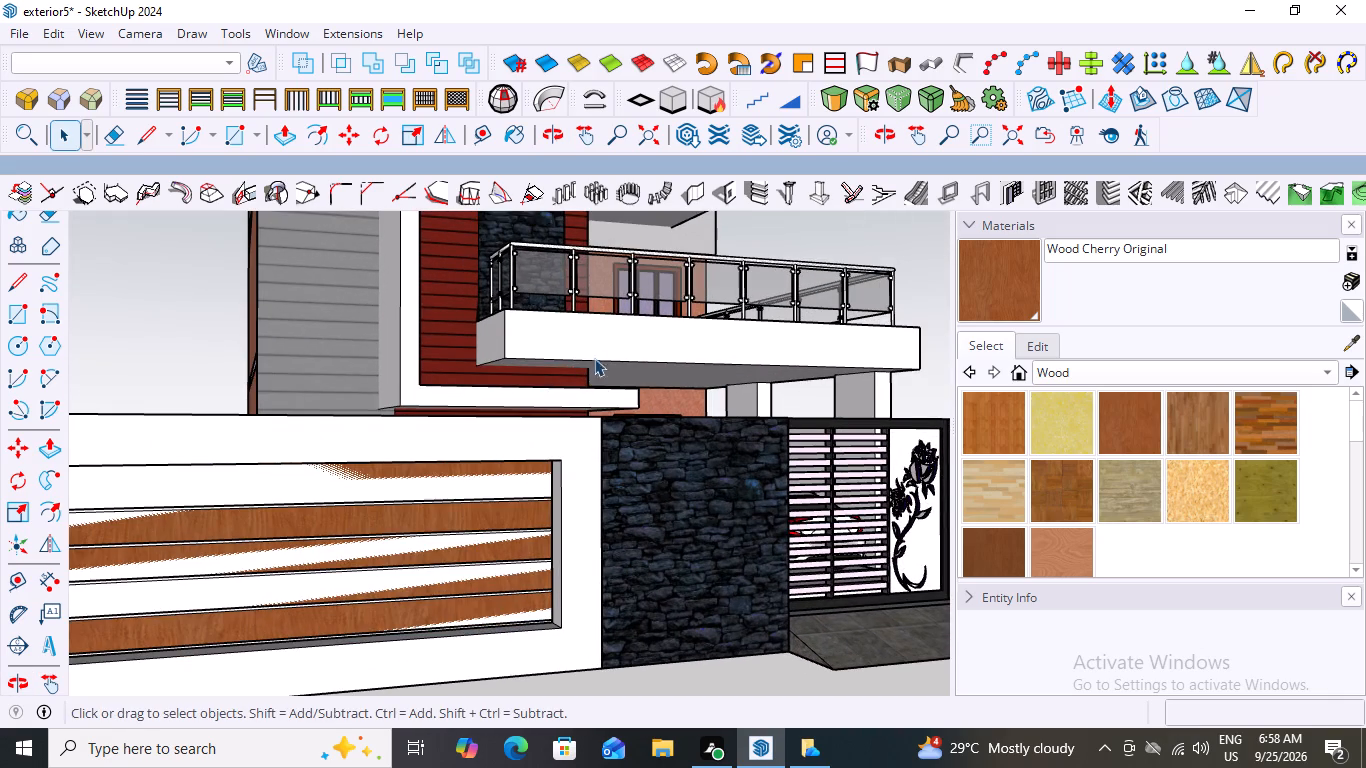
{"action": "scroll", "coordinate": [526, 499], "scroll_direction": "down", "scroll_amount": 2}
{"action": "middle_click_drag", "start_coordinate": [520, 489], "coordinate": [563, 414]}
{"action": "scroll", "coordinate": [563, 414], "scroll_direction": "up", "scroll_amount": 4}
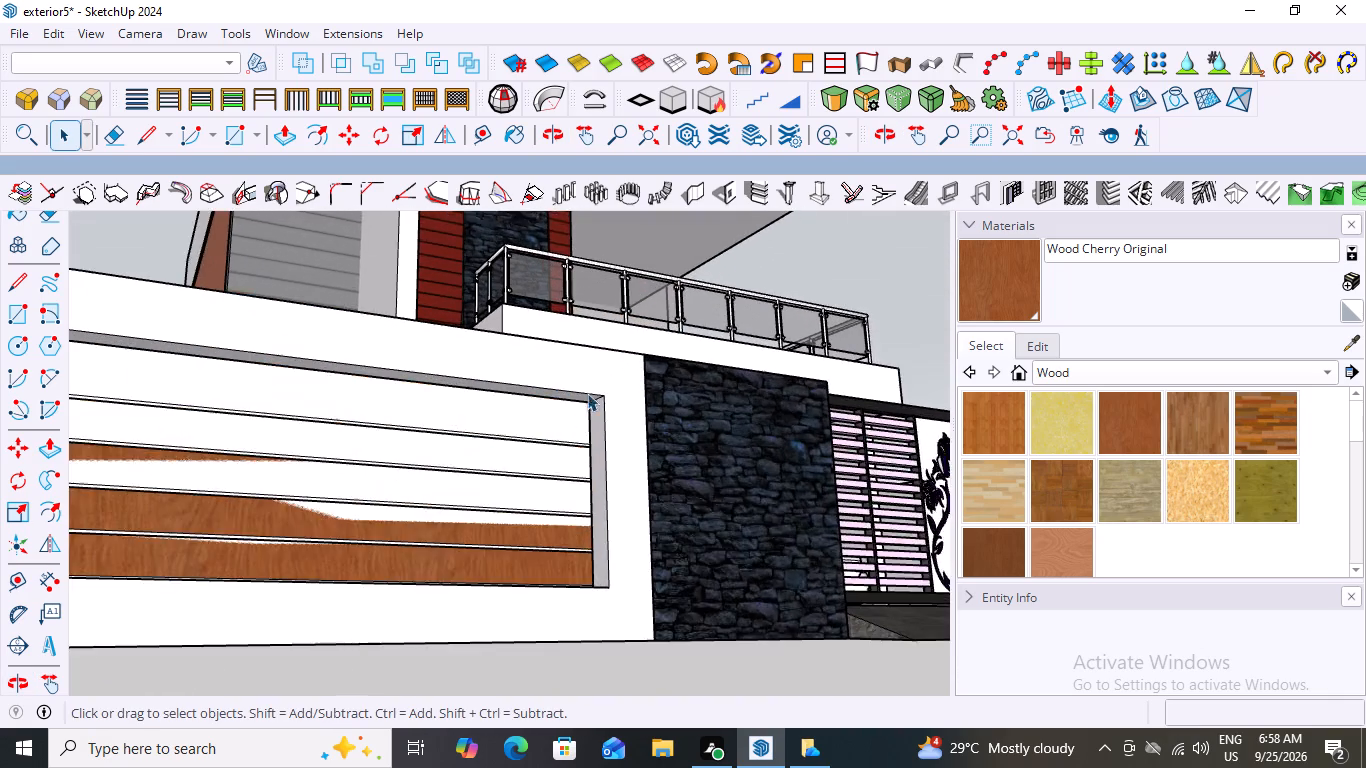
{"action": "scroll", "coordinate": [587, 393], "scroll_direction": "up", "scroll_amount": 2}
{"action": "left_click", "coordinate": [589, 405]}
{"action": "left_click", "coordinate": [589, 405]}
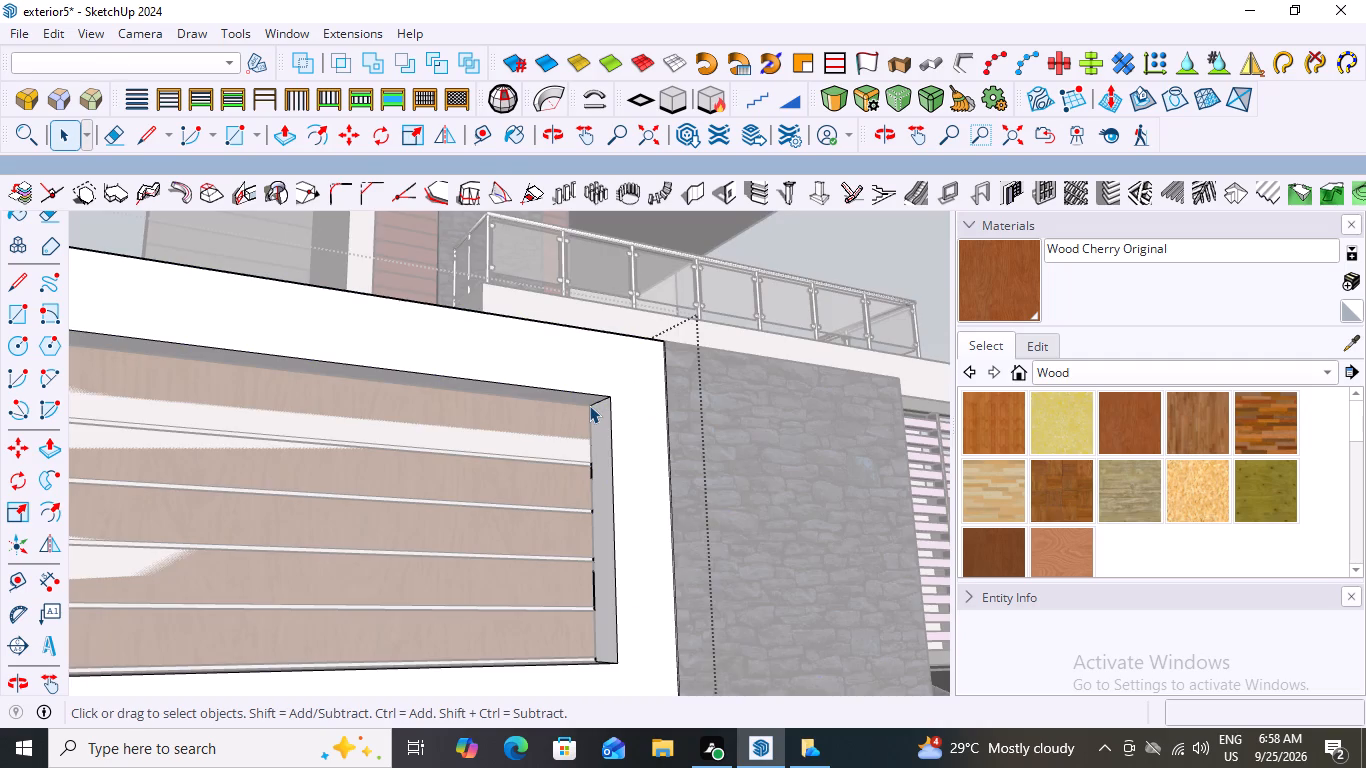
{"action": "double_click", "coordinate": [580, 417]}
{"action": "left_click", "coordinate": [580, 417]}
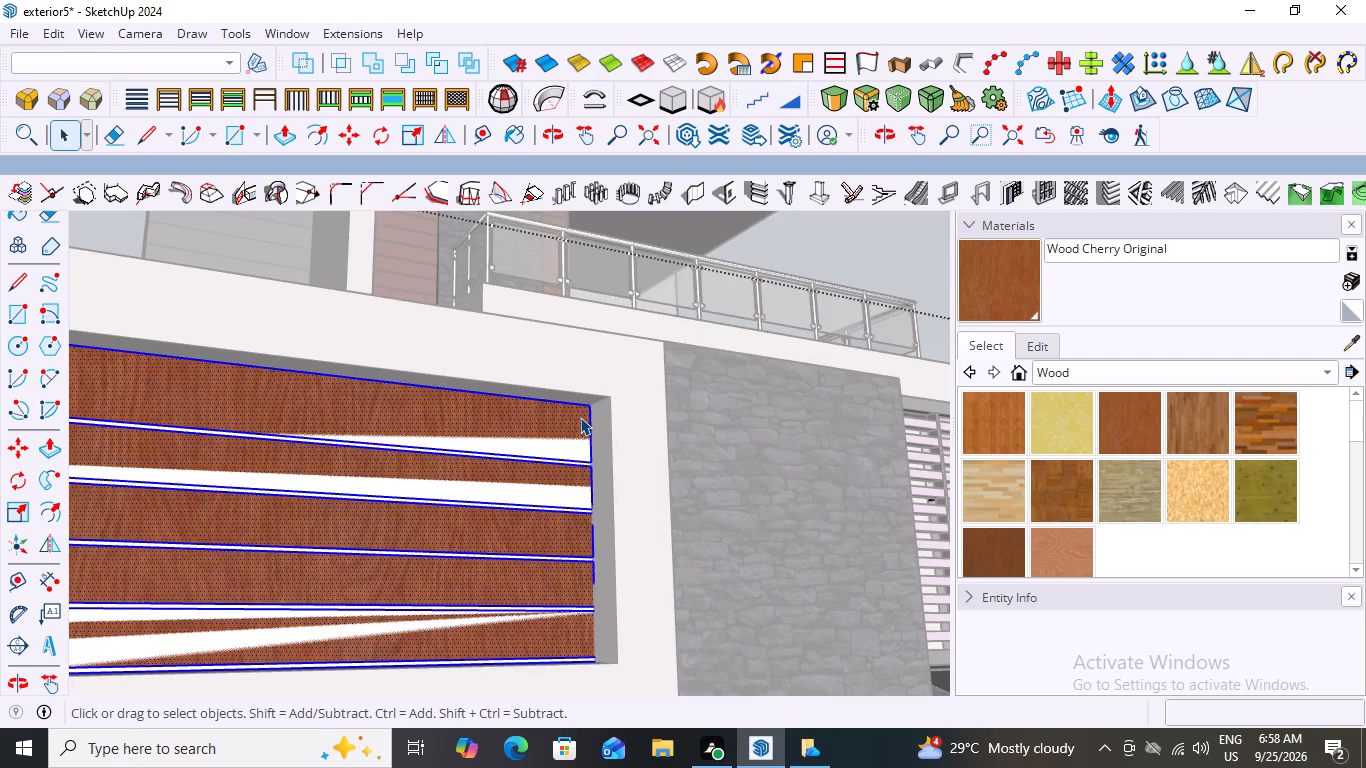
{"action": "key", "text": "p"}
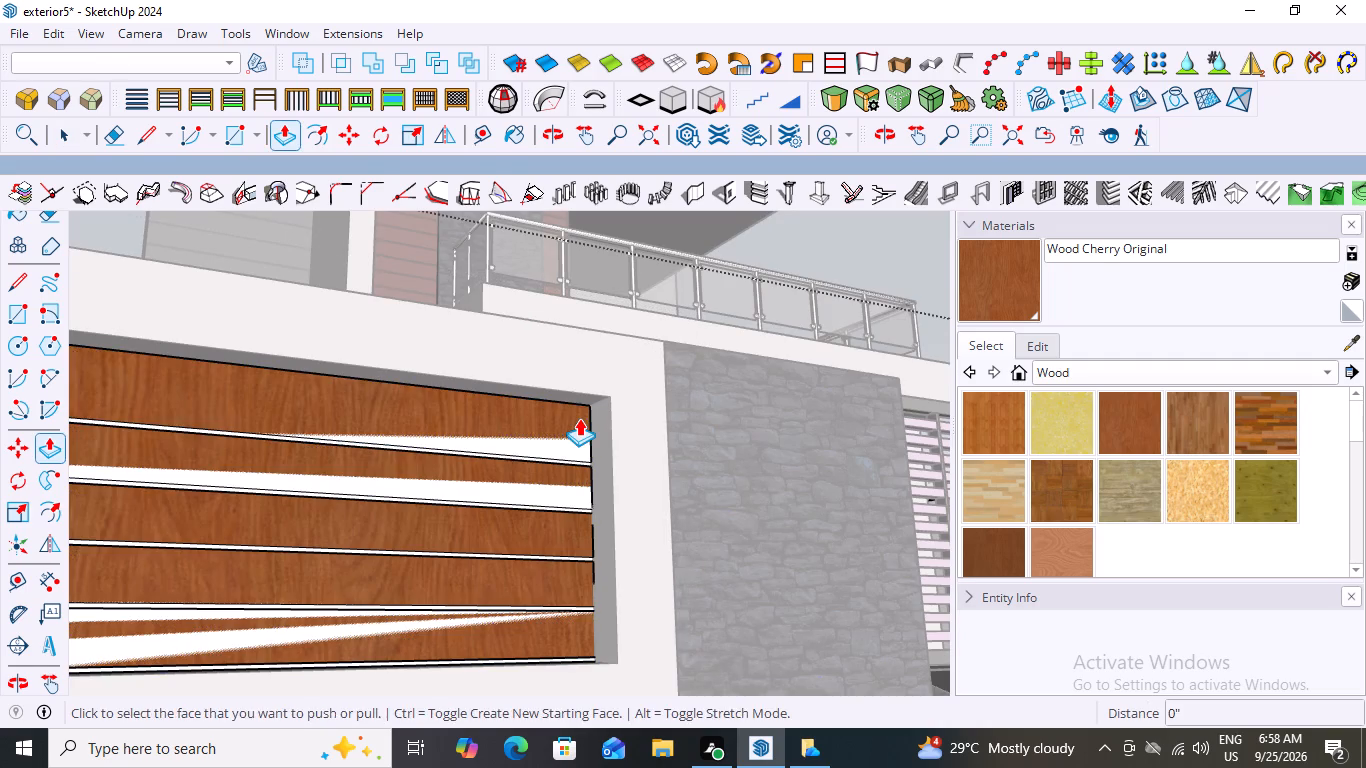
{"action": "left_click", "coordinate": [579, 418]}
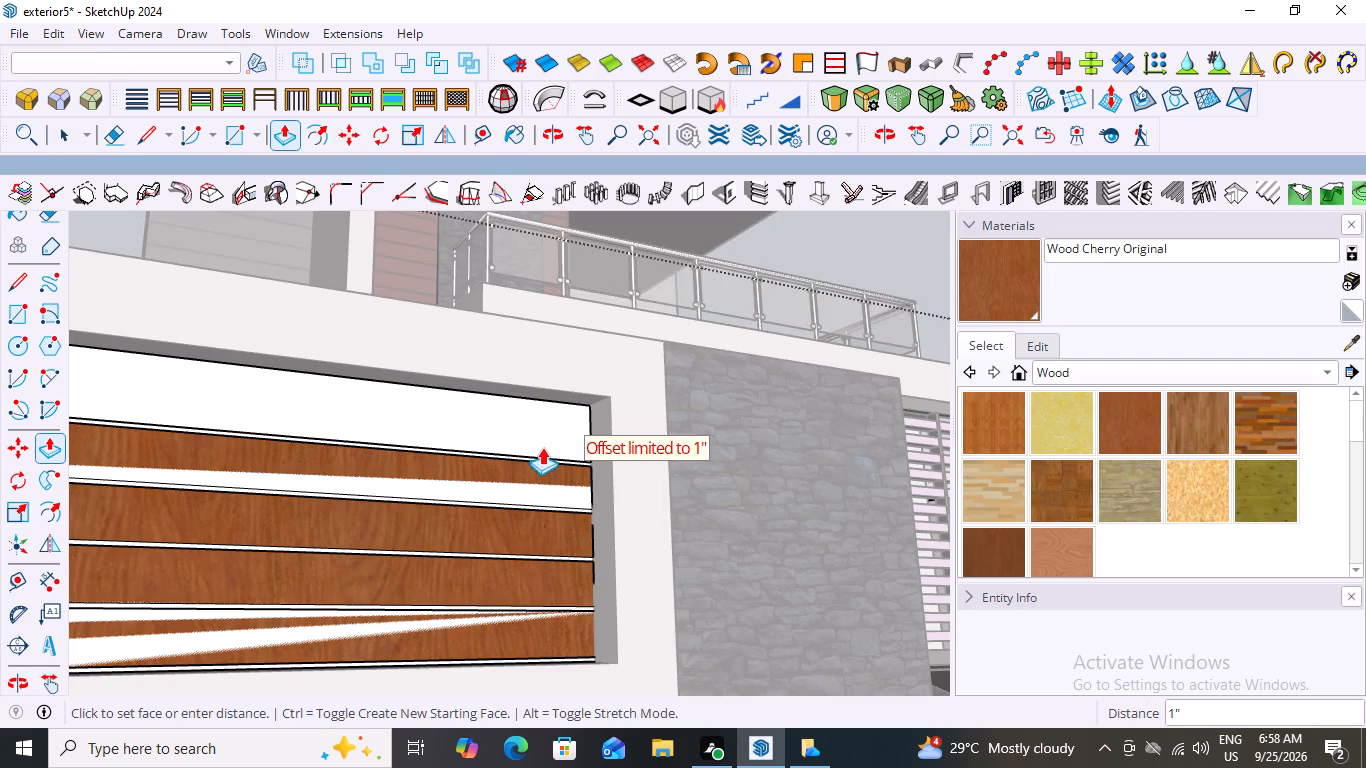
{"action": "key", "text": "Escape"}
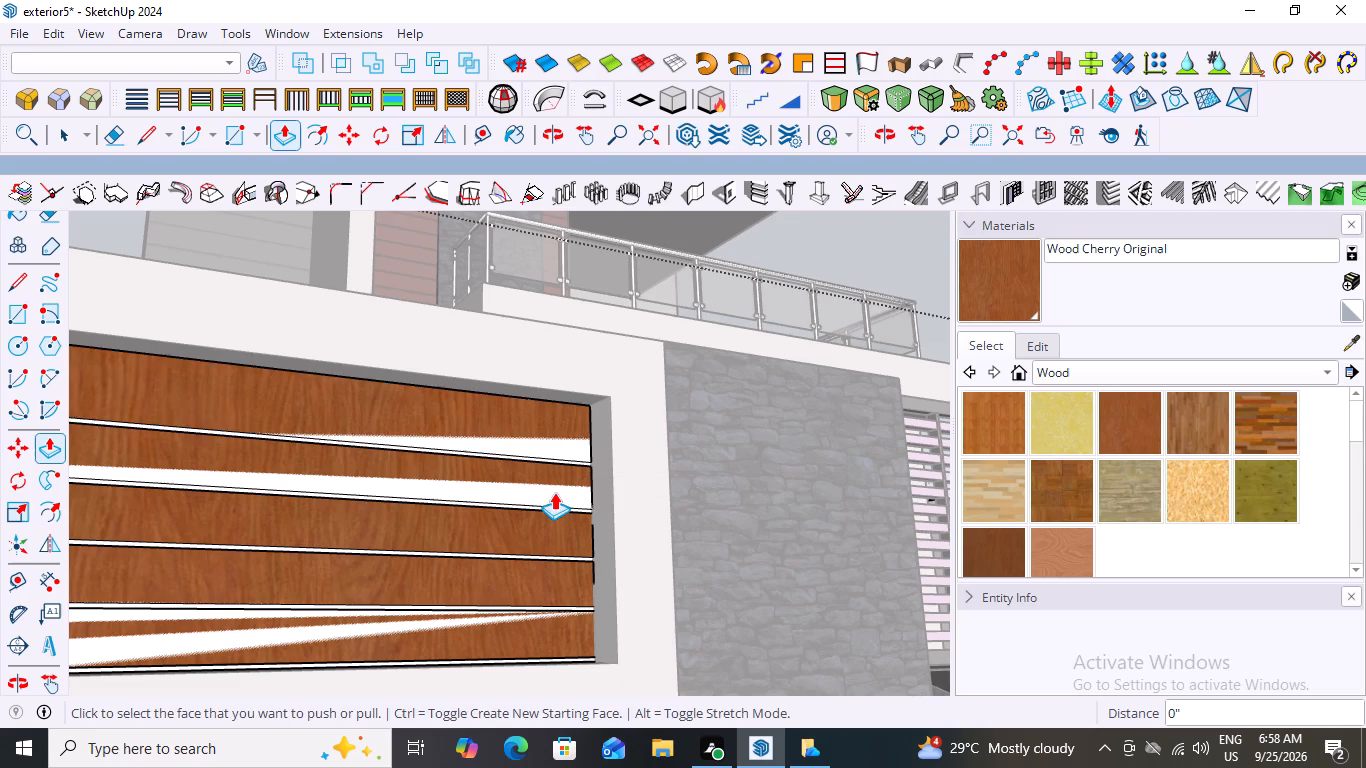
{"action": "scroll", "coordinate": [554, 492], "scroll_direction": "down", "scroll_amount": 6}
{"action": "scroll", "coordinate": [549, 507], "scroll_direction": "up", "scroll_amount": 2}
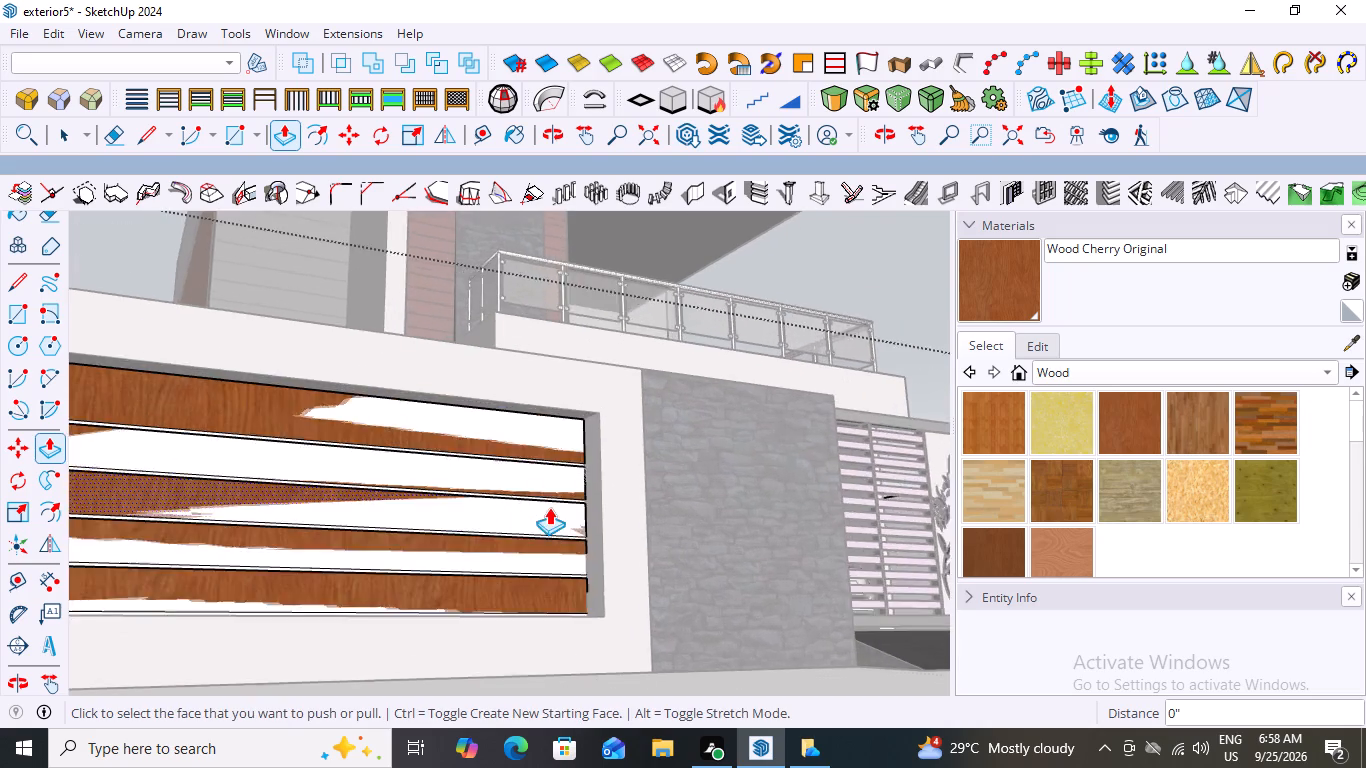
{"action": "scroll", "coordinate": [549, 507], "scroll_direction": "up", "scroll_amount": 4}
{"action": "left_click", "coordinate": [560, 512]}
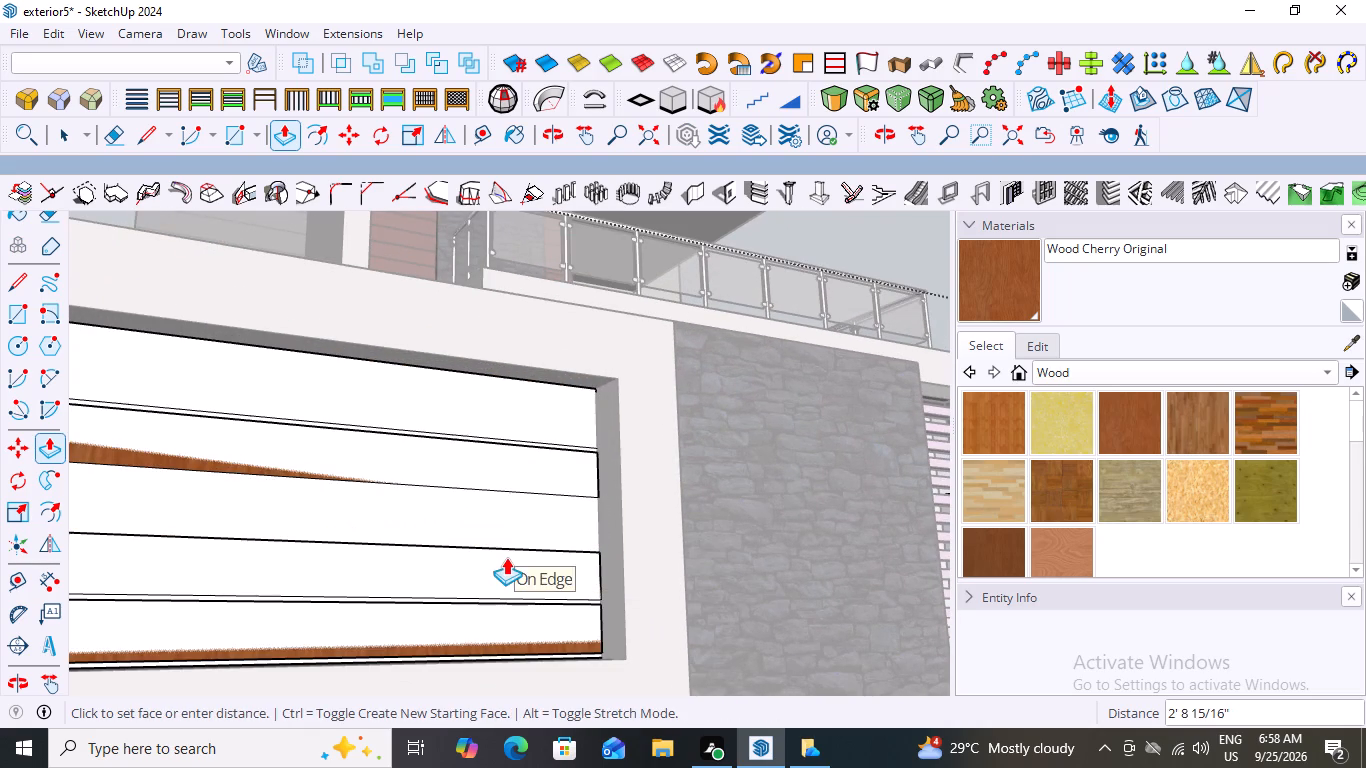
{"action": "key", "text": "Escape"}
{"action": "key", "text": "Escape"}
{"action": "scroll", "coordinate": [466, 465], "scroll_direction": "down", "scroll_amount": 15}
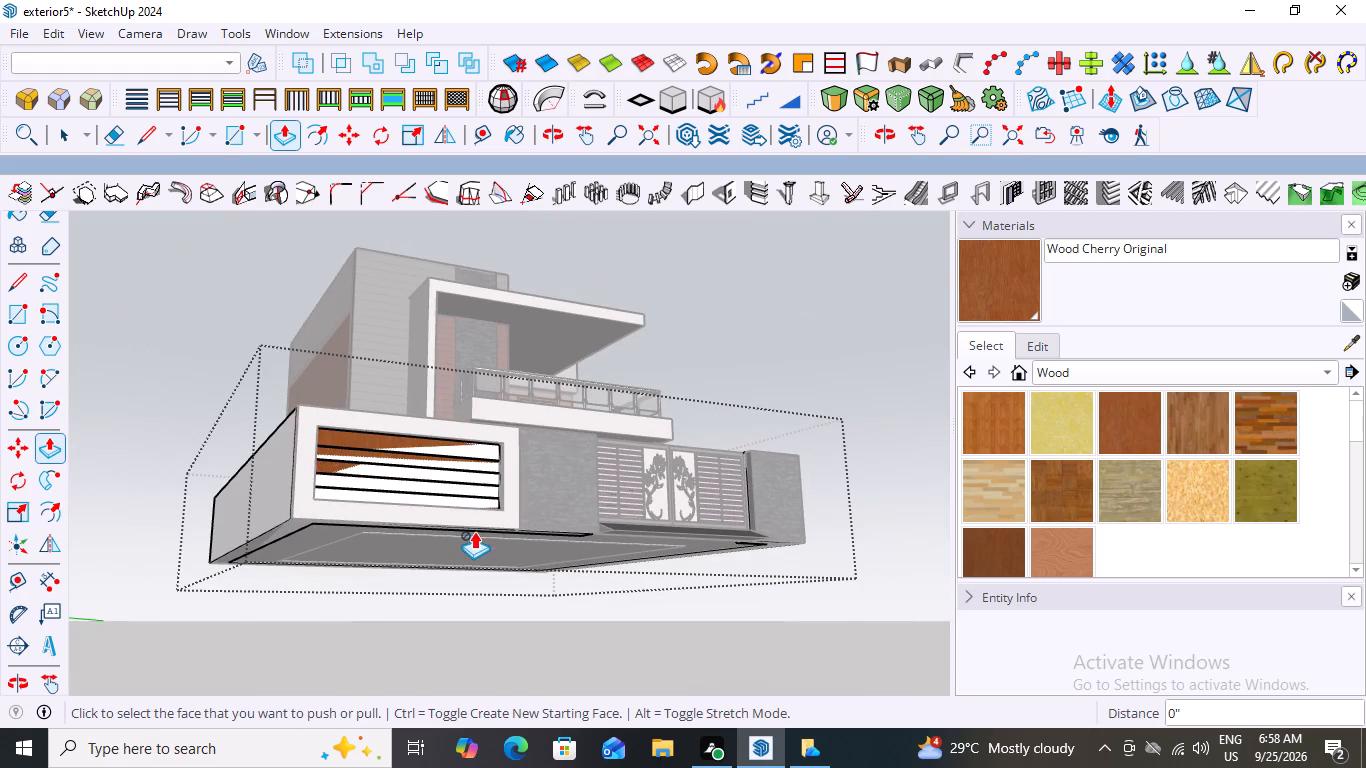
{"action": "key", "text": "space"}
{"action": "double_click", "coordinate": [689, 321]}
Undo the cherry wood painting and the groove strips on the boundary wall's recessed panel, back to the plain undivided face.
{"action": "middle_click_drag", "start_coordinate": [469, 505], "coordinate": [447, 624]}
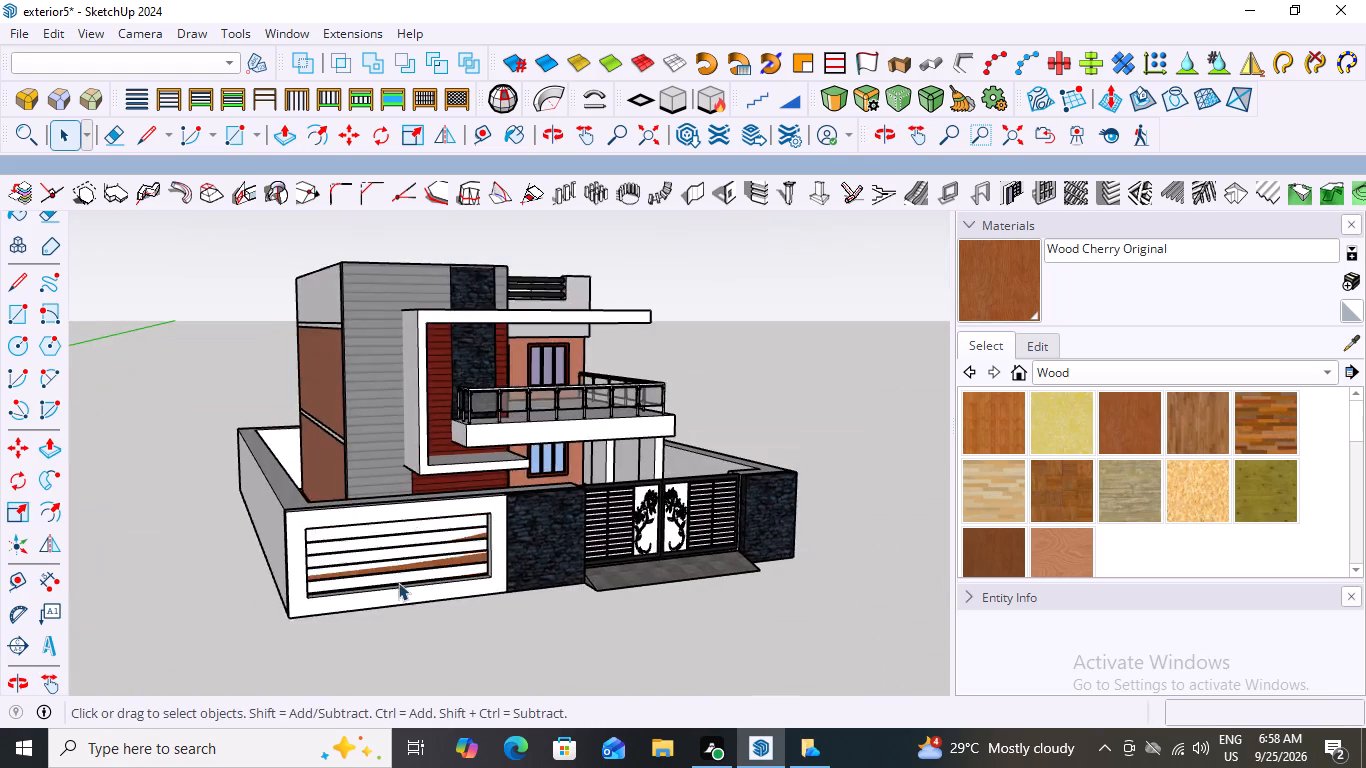
{"action": "scroll", "coordinate": [398, 582], "scroll_direction": "up", "scroll_amount": 7}
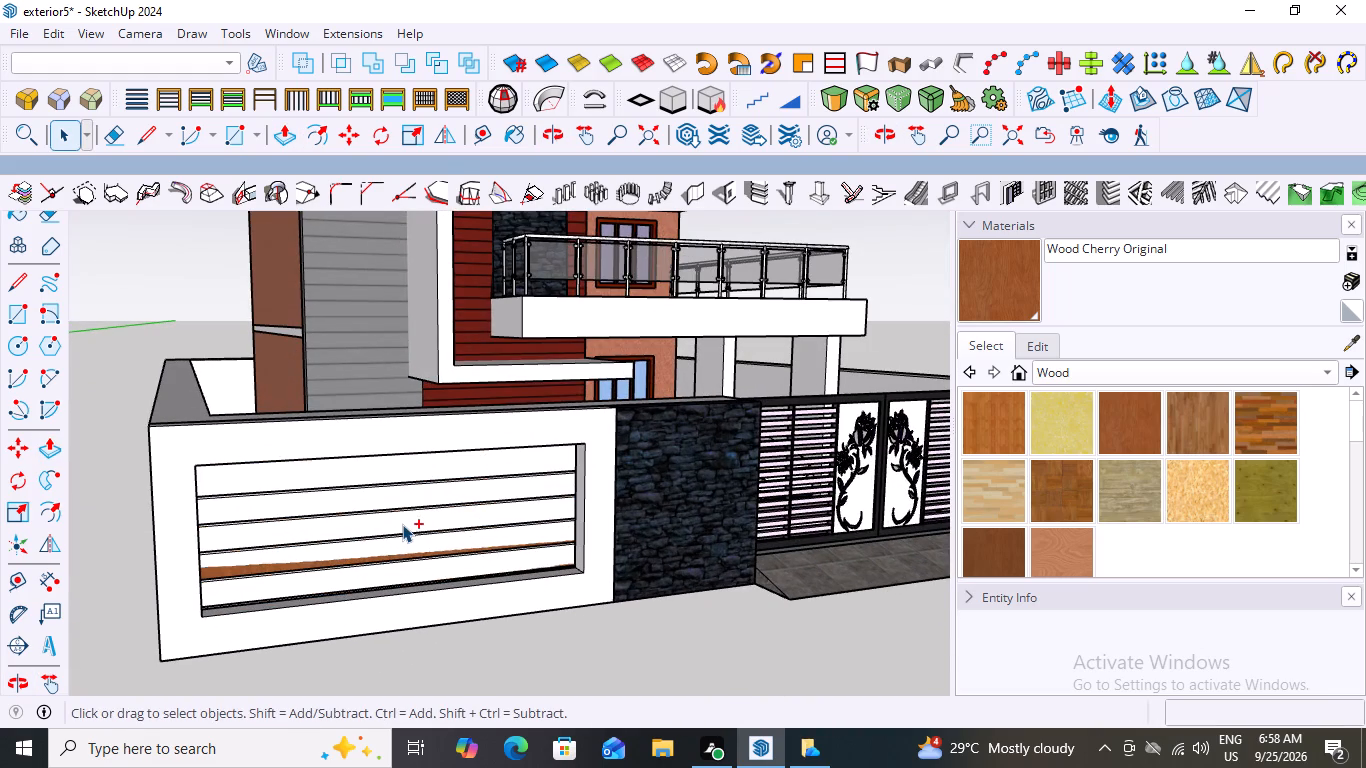
{"action": "key", "text": "ctrl+z"}
{"action": "key", "text": "ctrl+z"}
{"action": "key", "text": "ctrl+z"}
{"action": "key", "text": "ctrl+z"}
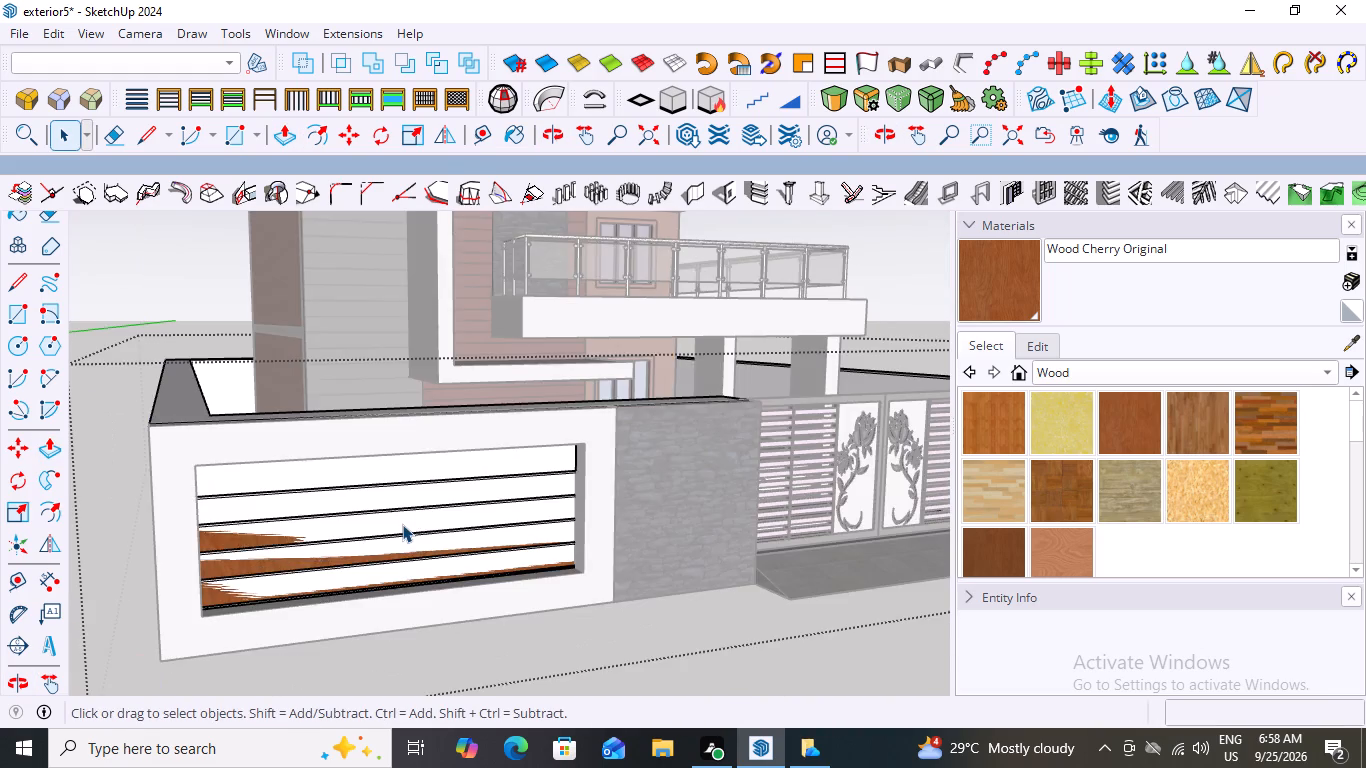
{"action": "key", "text": "ctrl+z"}
{"action": "key", "text": "ctrl+z"}
{"action": "key", "text": "ctrl+z"}
{"action": "key", "text": "ctrl+z"}
{"action": "key", "text": "ctrl+z"}
{"action": "key", "text": "ctrl+z"}
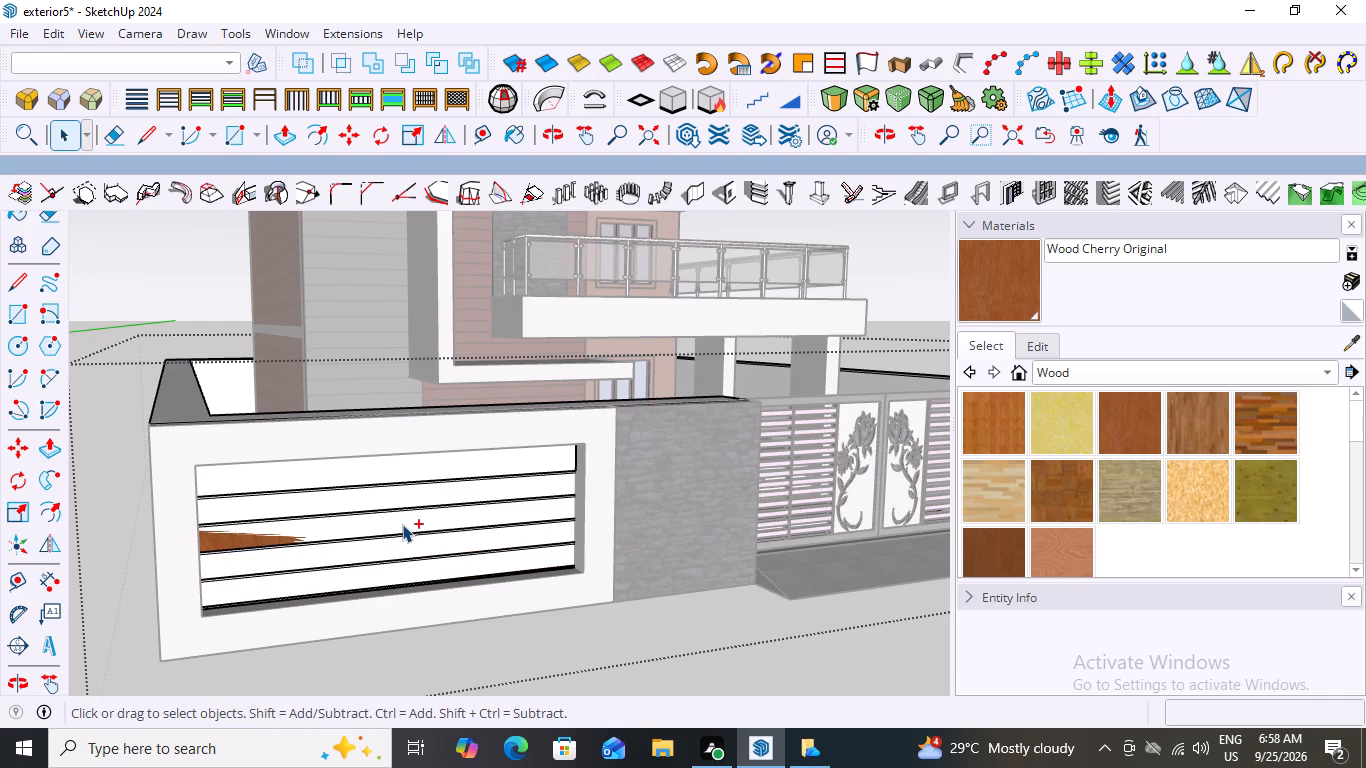
{"action": "key", "text": "ctrl+z"}
{"action": "key", "text": "ctrl+z"}
{"action": "key", "text": "ctrl+z"}
{"action": "key", "text": "ctrl+z"}
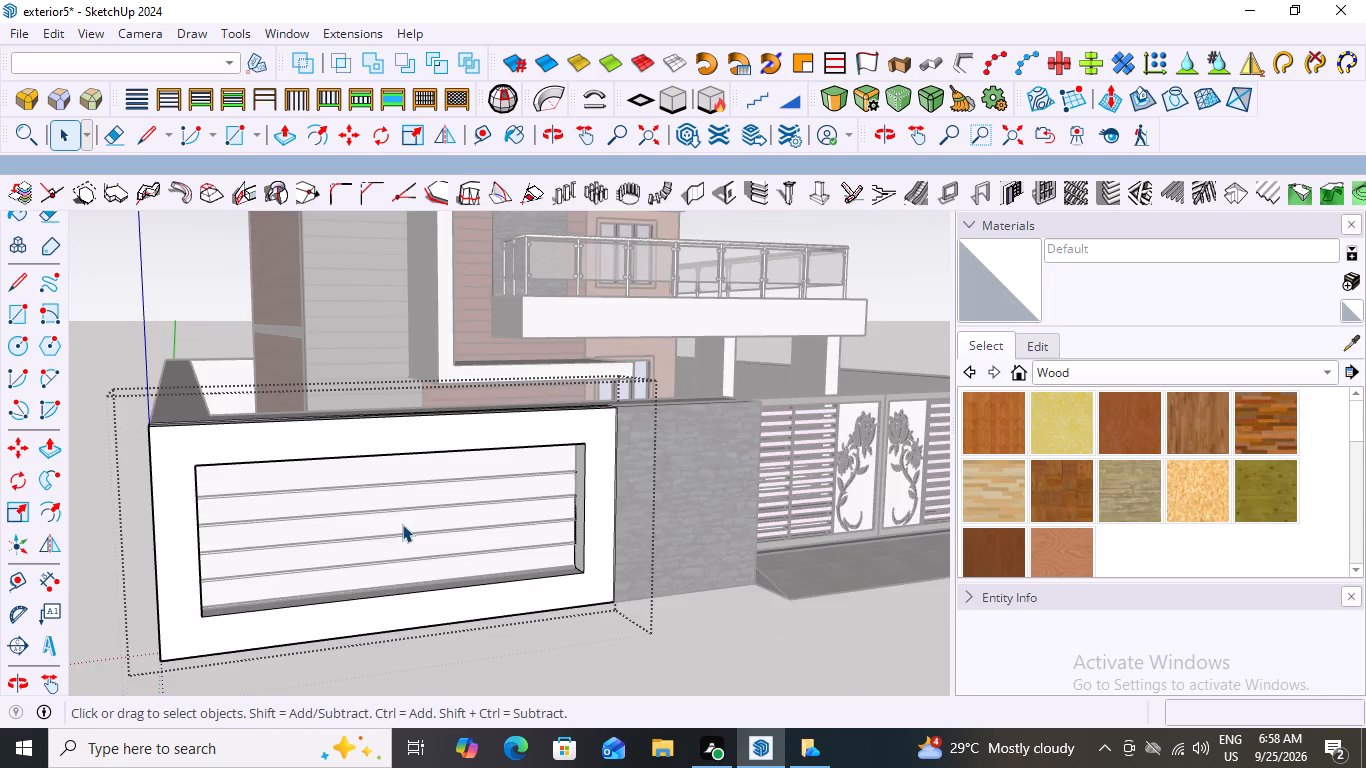
{"action": "key", "text": "ctrl+z"}
{"action": "key", "text": "ctrl+z"}
{"action": "key", "text": "ctrl+z"}
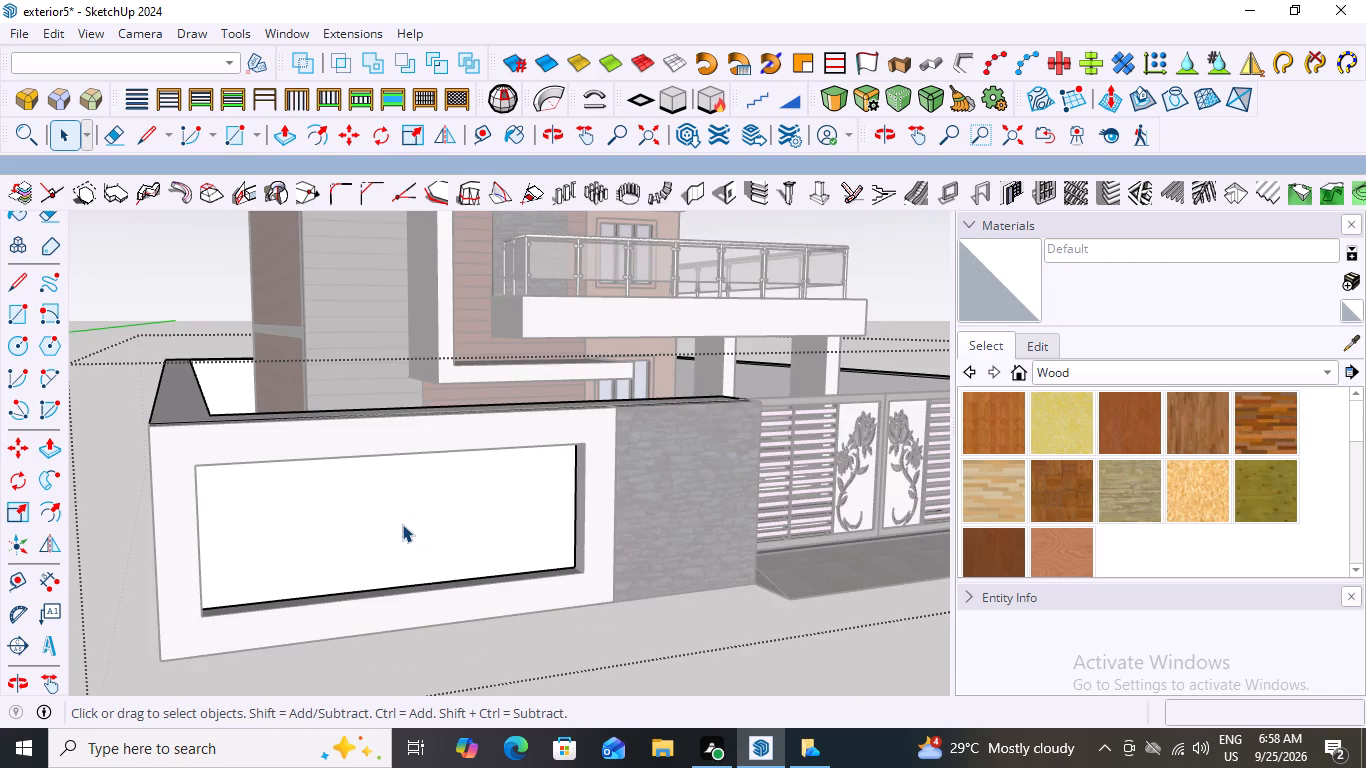
Adjust the depth of the boundary wall's plain recessed panel face with Push/Pull.
{"action": "double_click", "coordinate": [402, 524]}
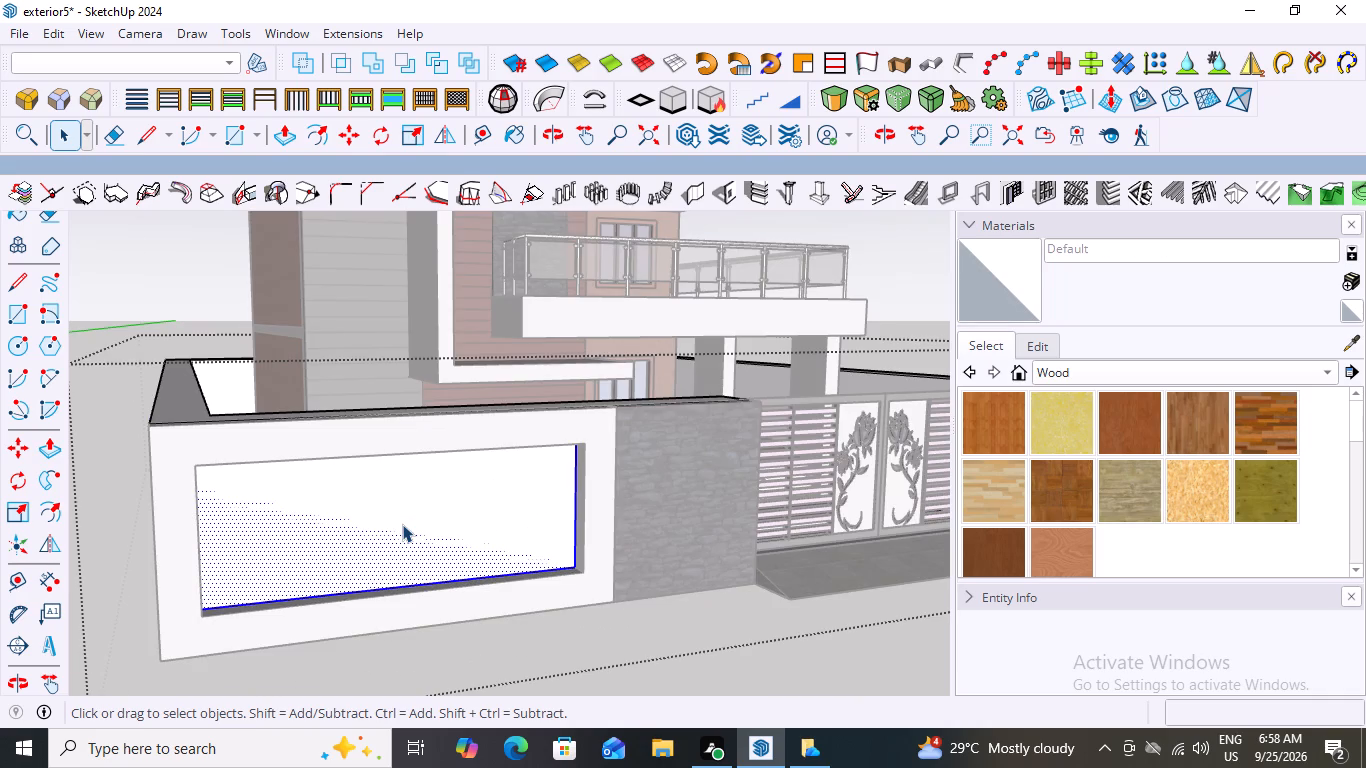
{"action": "key", "text": "p"}
{"action": "left_click", "coordinate": [402, 524]}
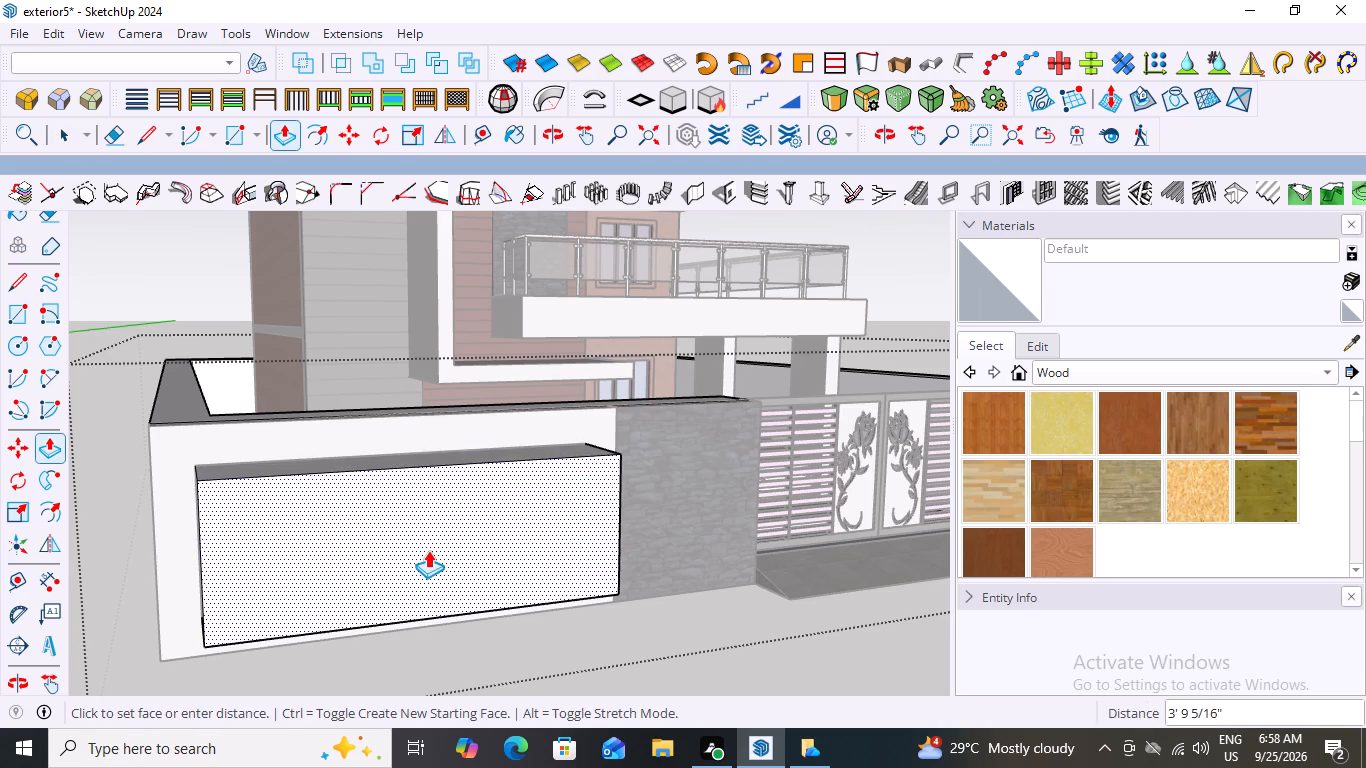
{"action": "scroll", "coordinate": [417, 523], "scroll_direction": "up", "scroll_amount": 2}
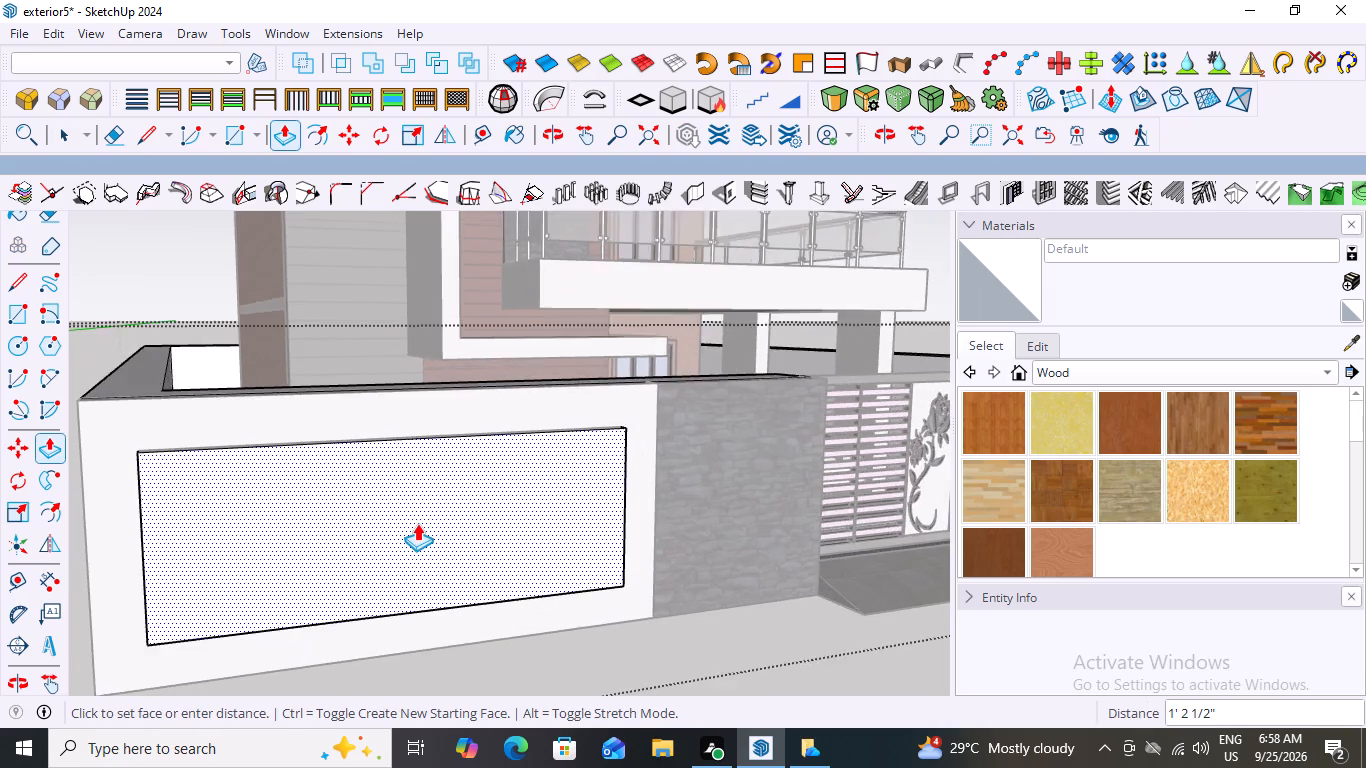
{"action": "scroll", "coordinate": [417, 523], "scroll_direction": "up", "scroll_amount": 6}
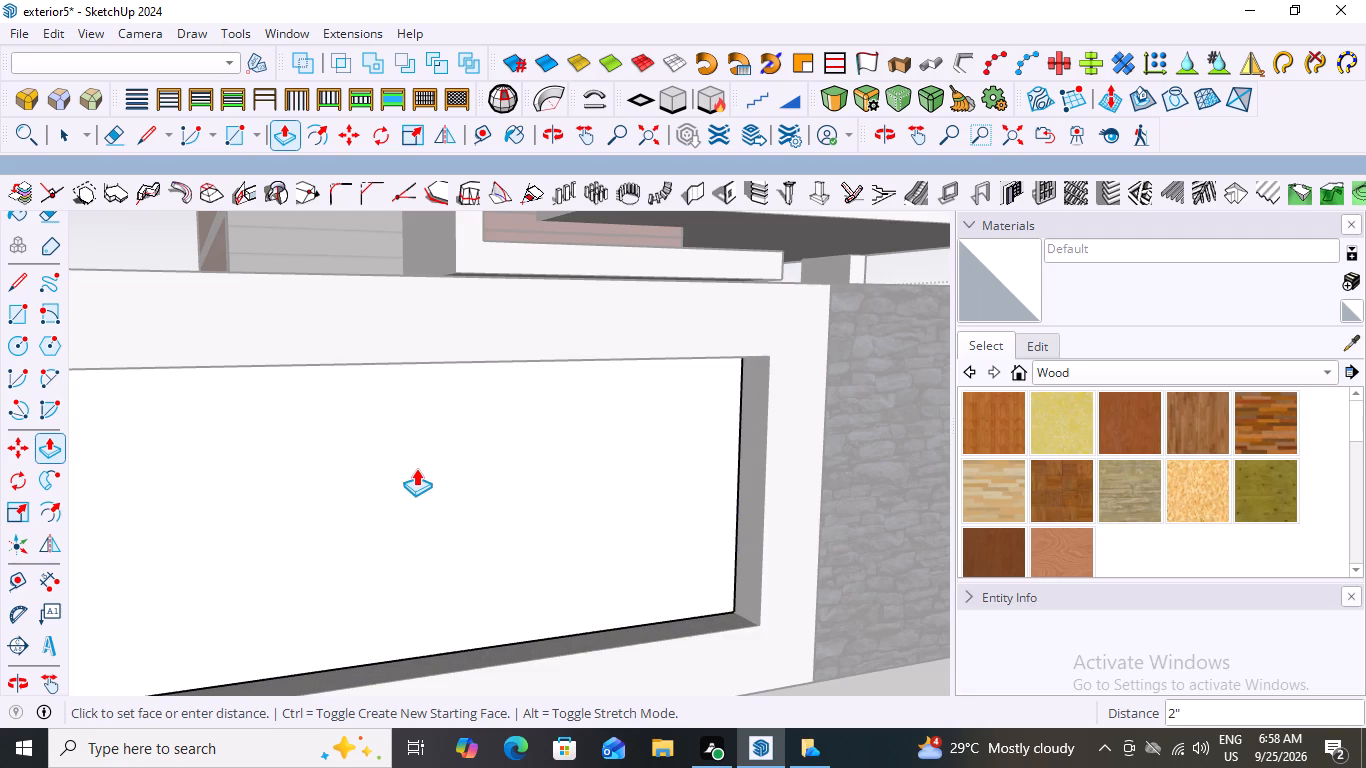
{"action": "middle_click_drag", "start_coordinate": [422, 471], "coordinate": [250, 359]}
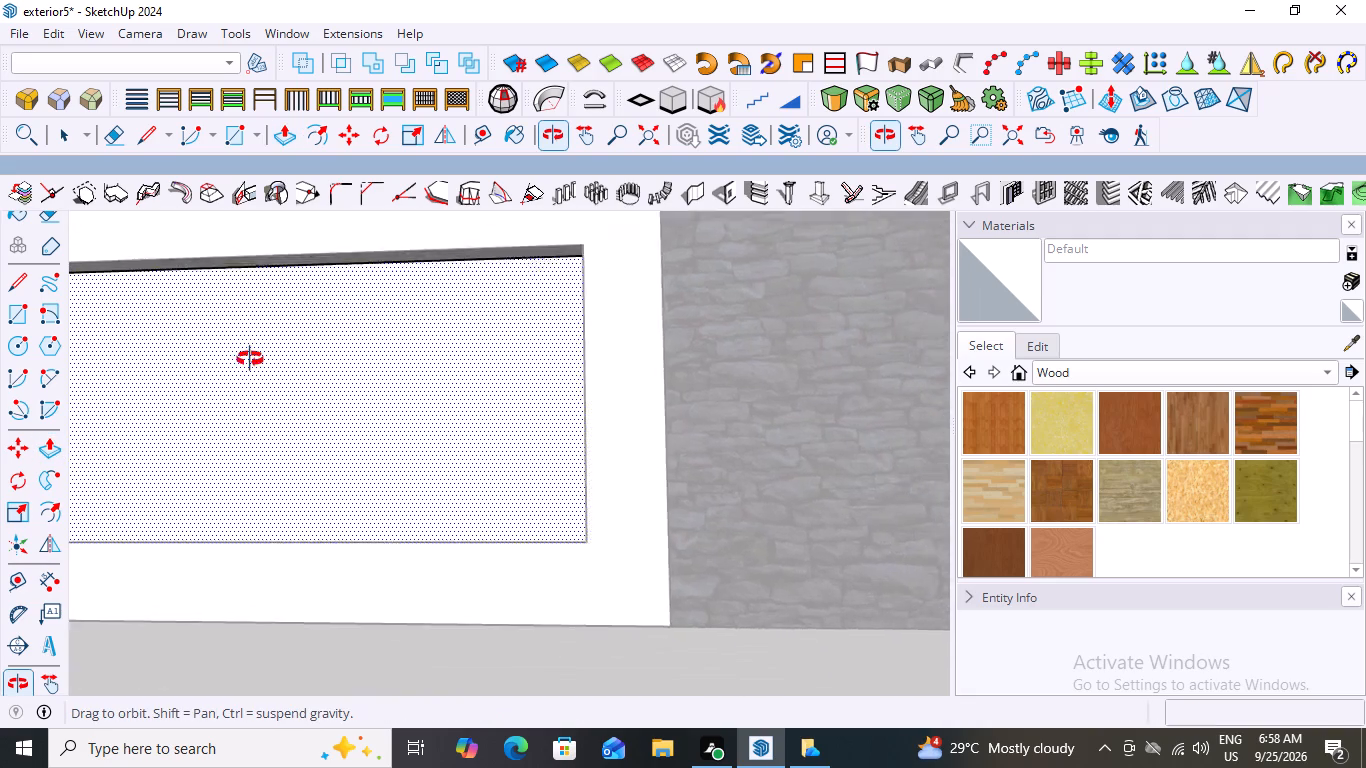
{"action": "middle_click_drag", "start_coordinate": [250, 359], "coordinate": [296, 396]}
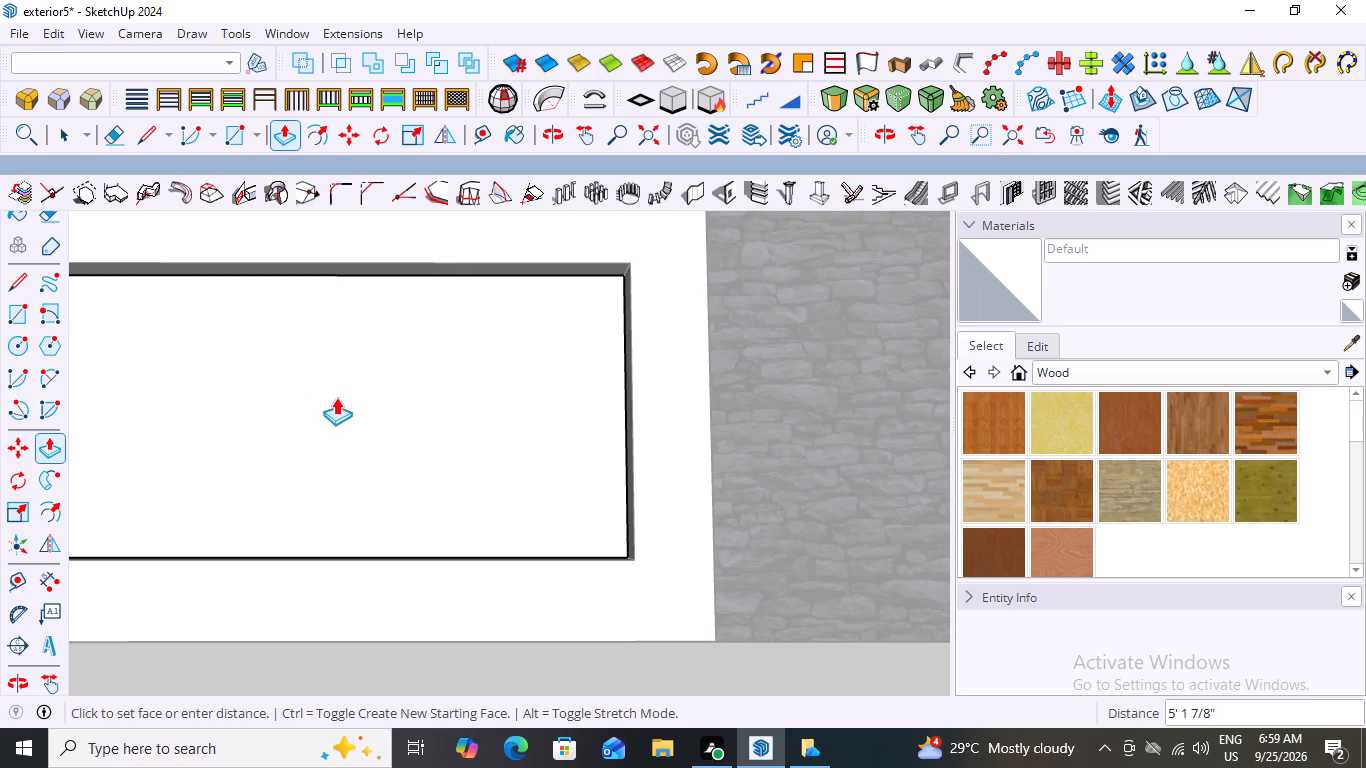
{"action": "scroll", "coordinate": [260, 475], "scroll_direction": "down", "scroll_amount": 15}
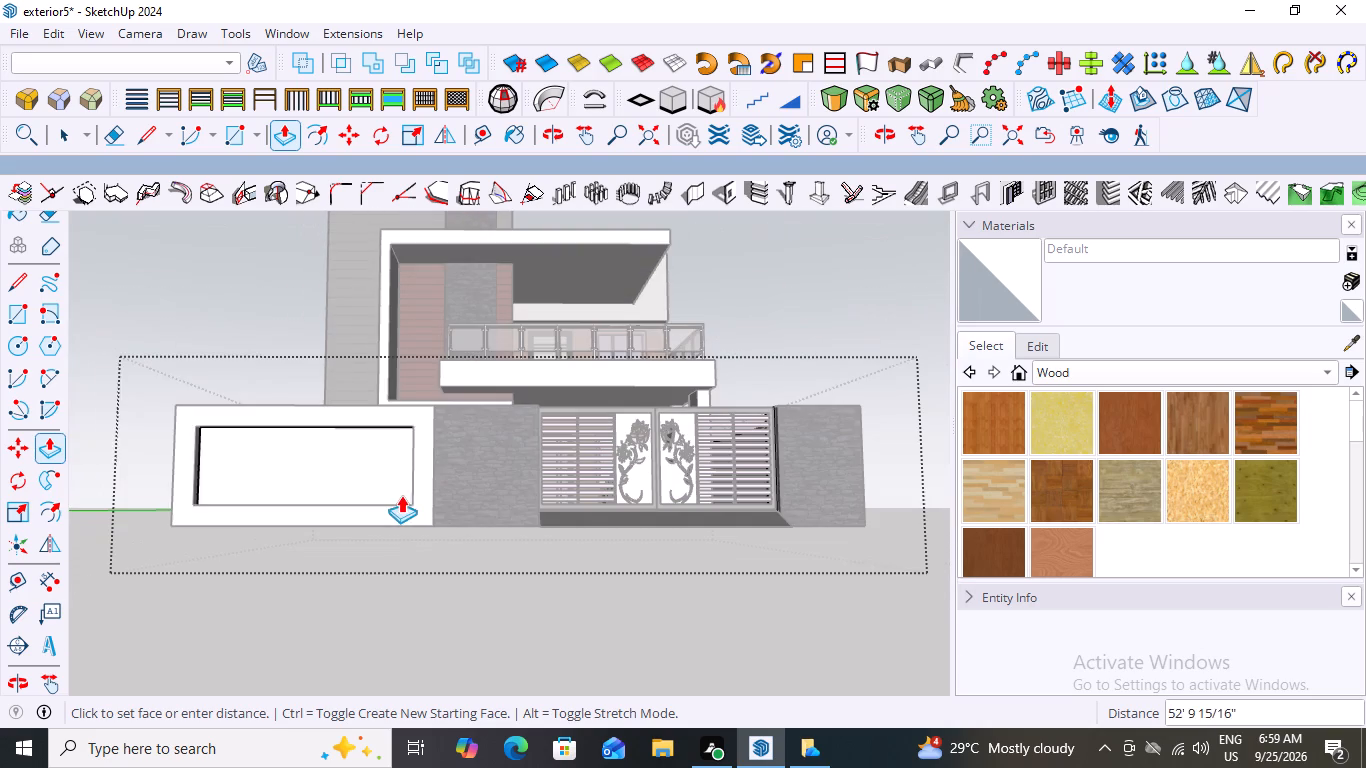
{"action": "middle_click_drag", "start_coordinate": [254, 549], "coordinate": [549, 610]}
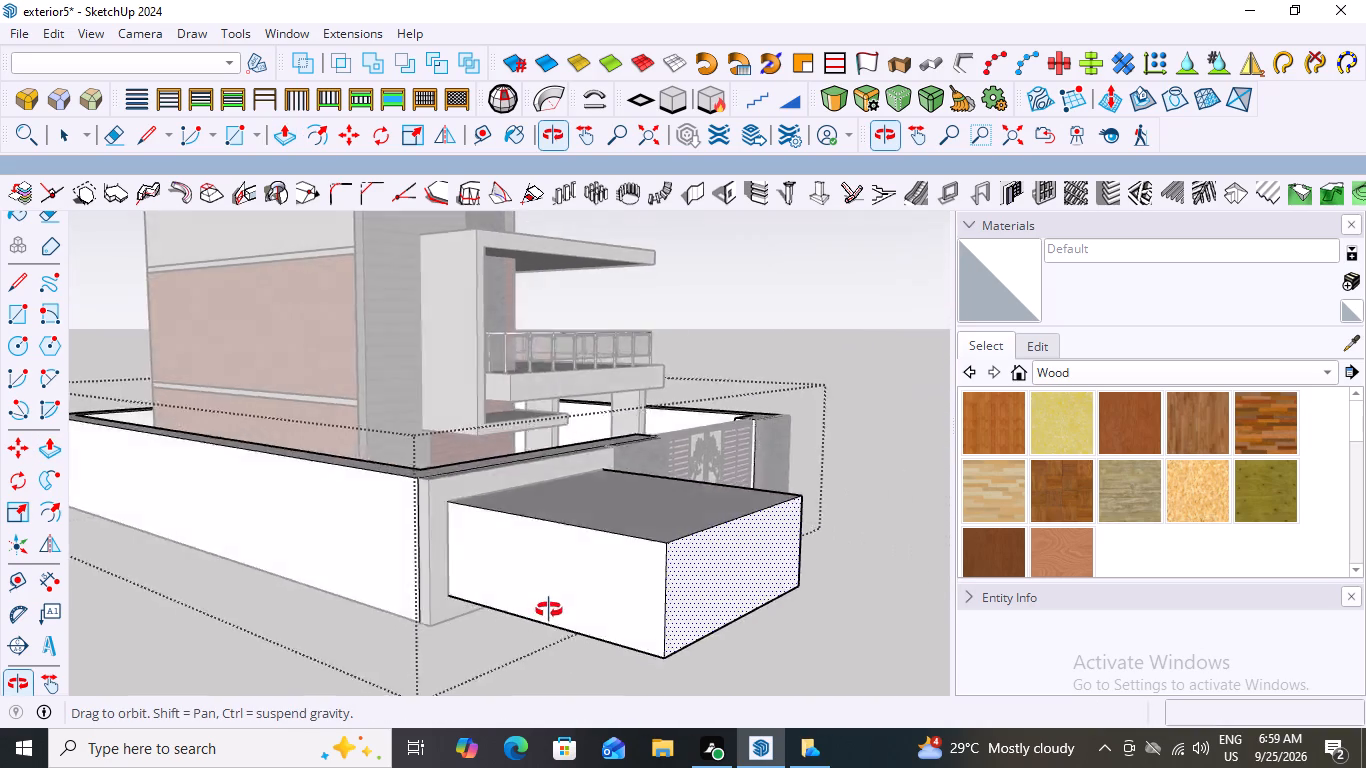
{"action": "middle_click_drag", "start_coordinate": [549, 610], "coordinate": [285, 651]}
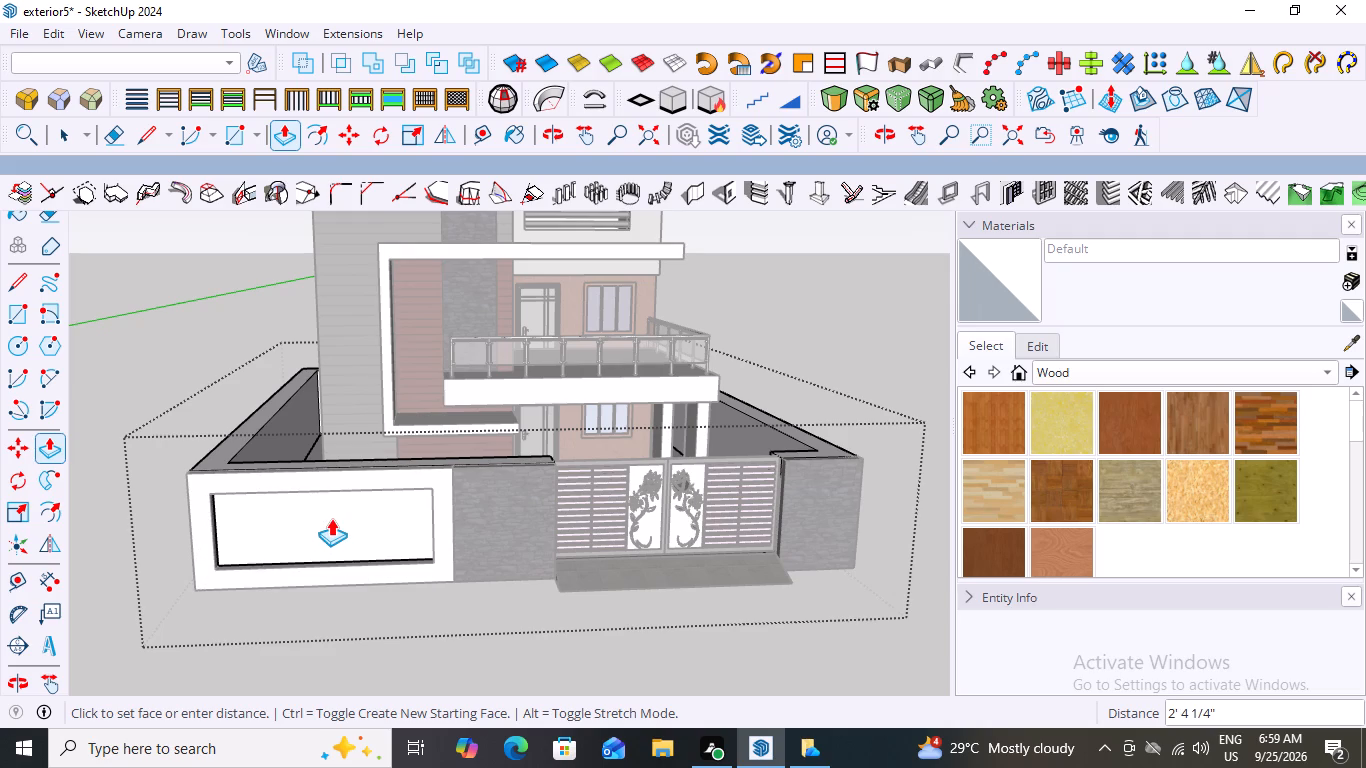
{"action": "scroll", "coordinate": [331, 518], "scroll_direction": "up", "scroll_amount": 9}
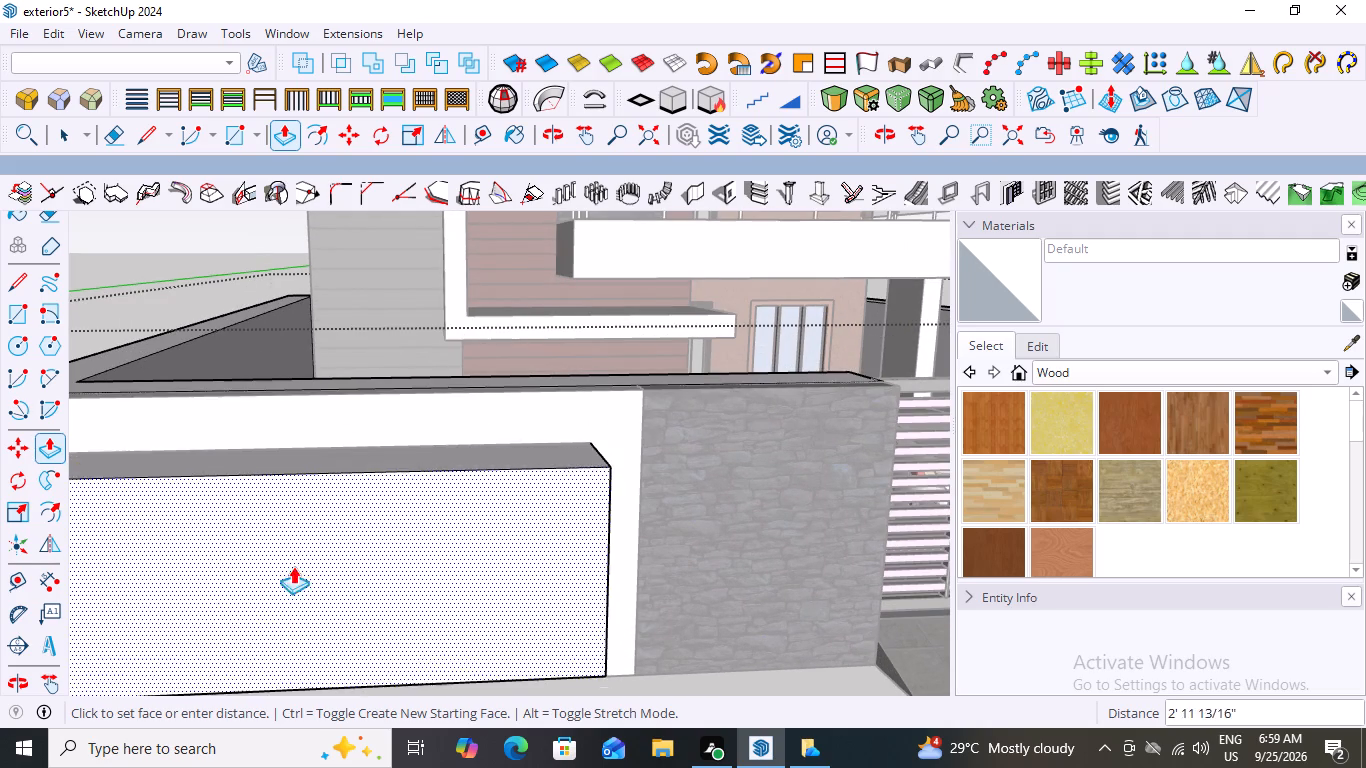
{"action": "left_click", "coordinate": [391, 523]}
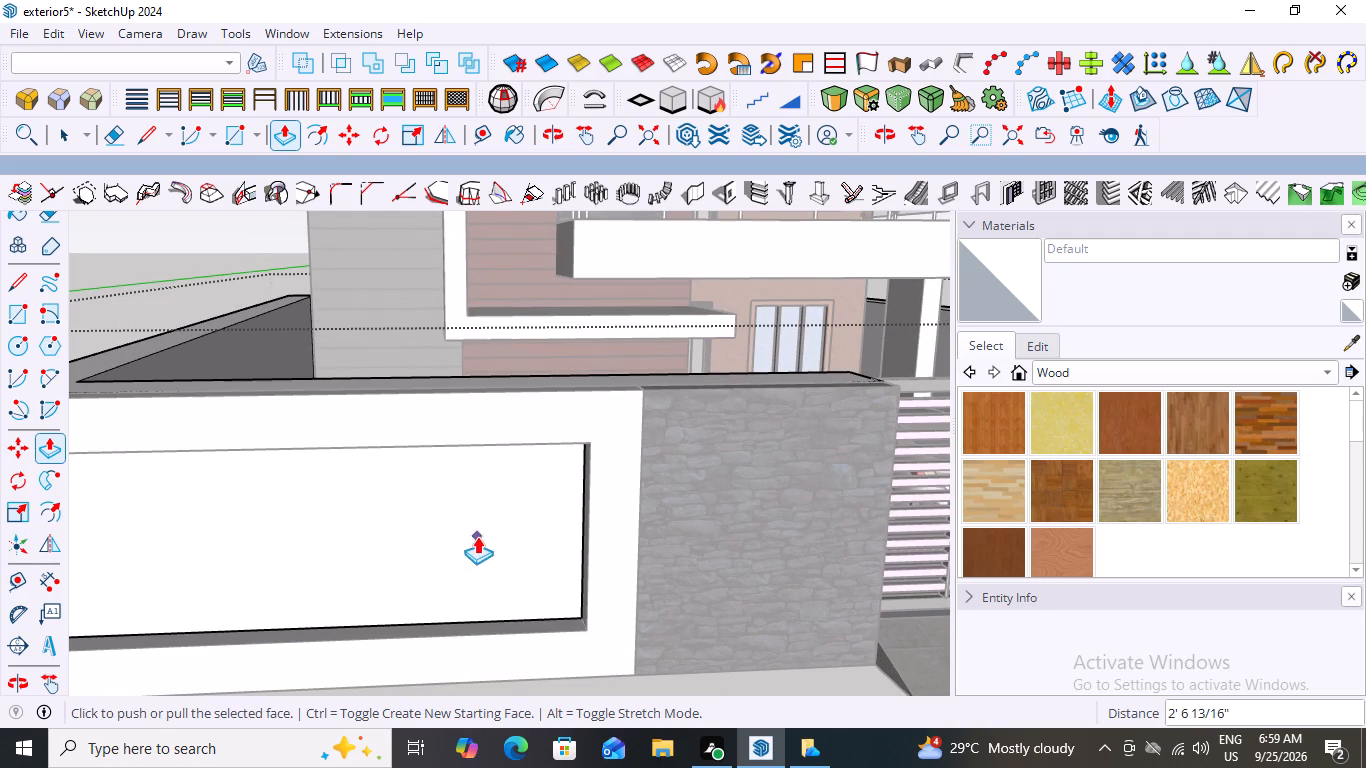
Push/Pull the boundary wall's plain recessed panel face outward by about 1 15/16" to make the recess slightly shallower.
{"action": "key", "text": "space"}
{"action": "double_click", "coordinate": [459, 534]}
{"action": "middle_click_drag", "start_coordinate": [484, 542], "coordinate": [399, 506]}
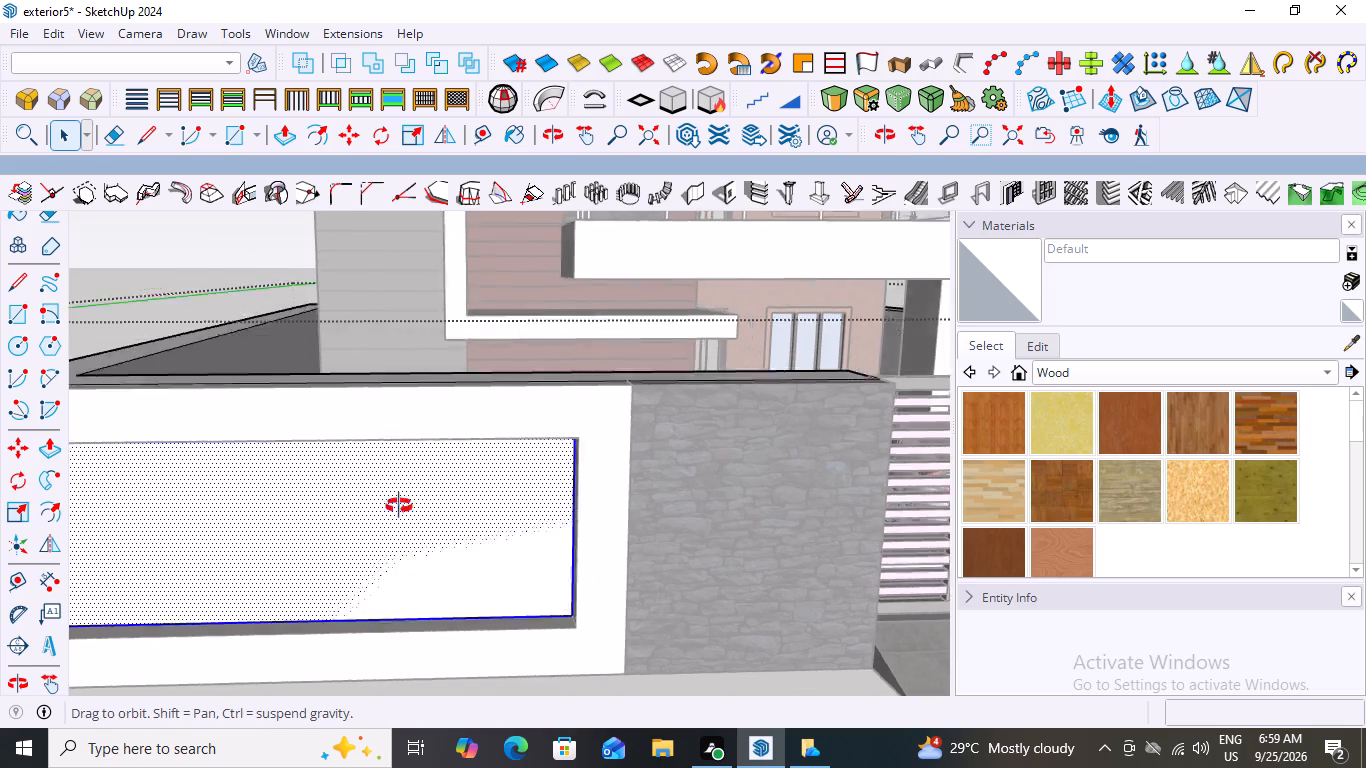
{"action": "middle_click_drag", "start_coordinate": [399, 506], "coordinate": [610, 439]}
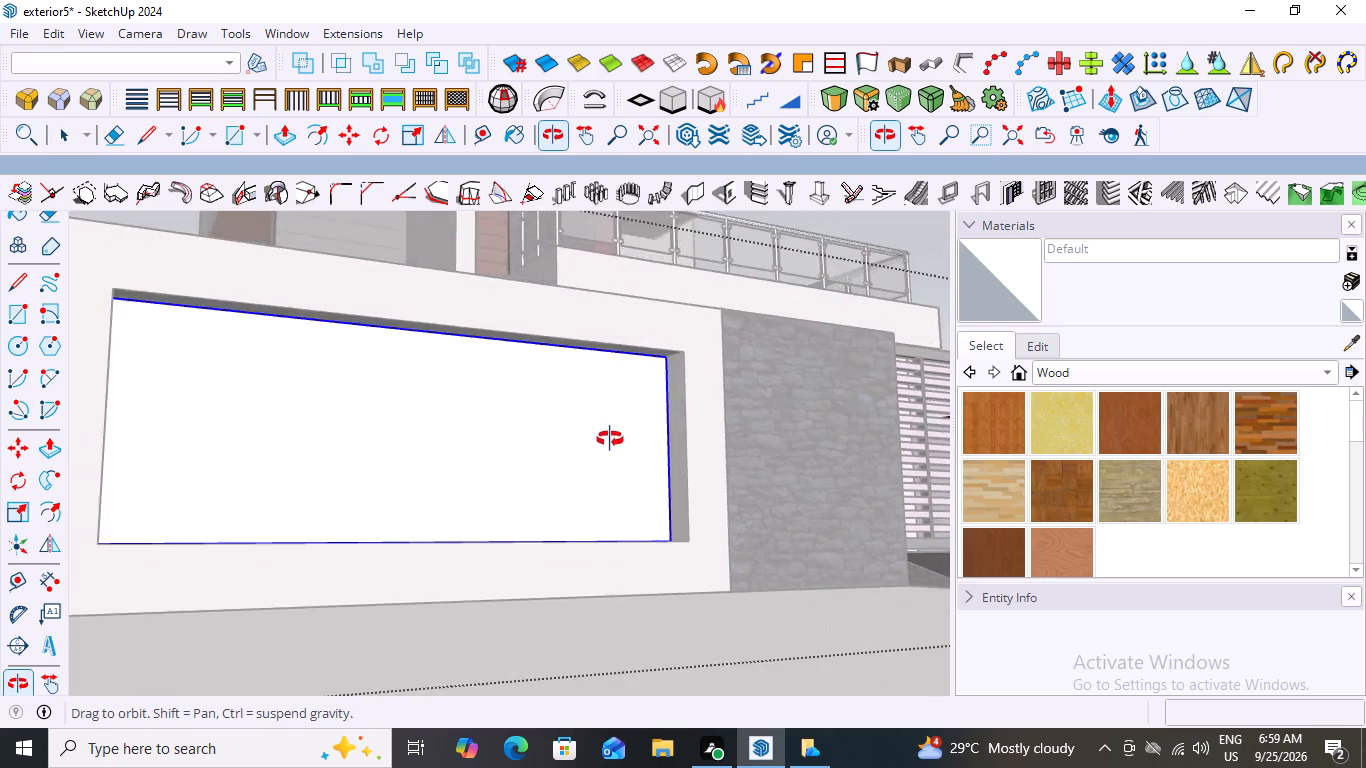
{"action": "middle_click_drag", "start_coordinate": [610, 439], "coordinate": [687, 516]}
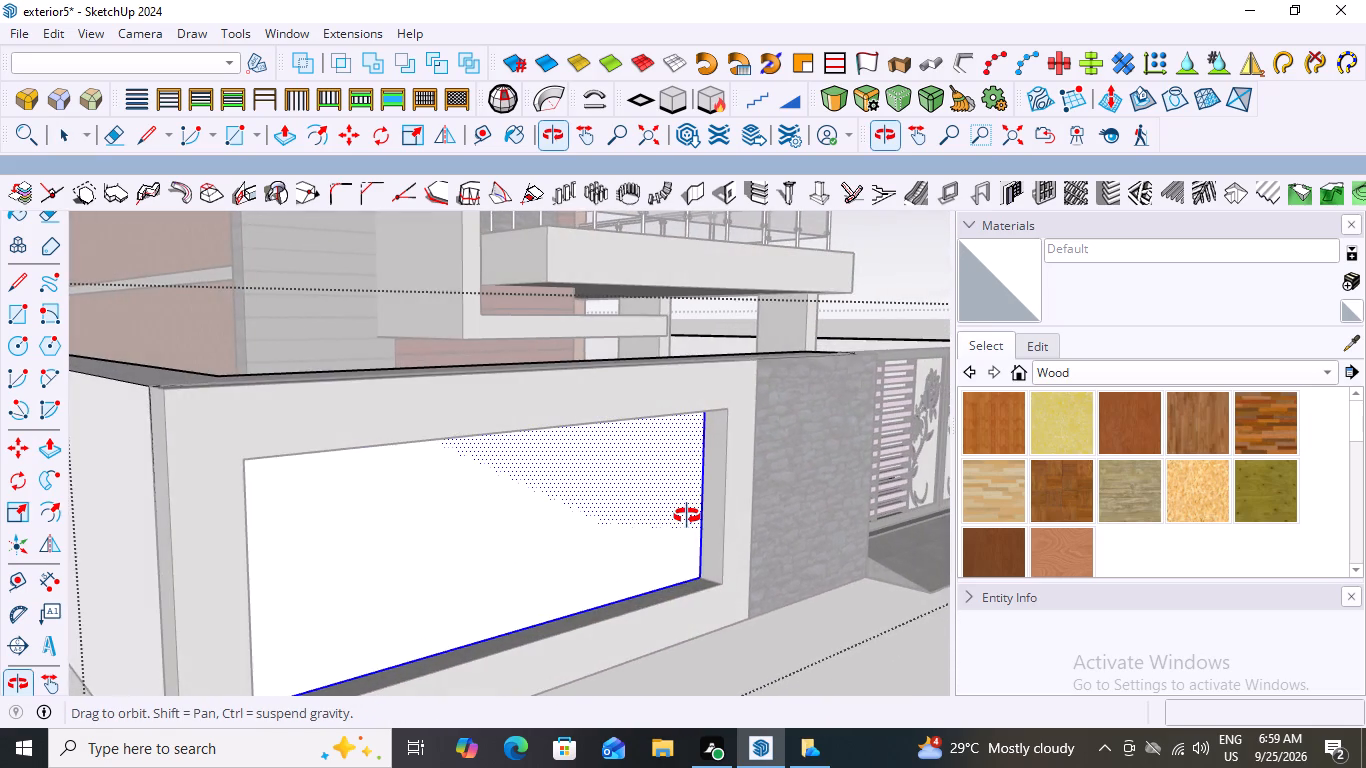
{"action": "middle_click_drag", "start_coordinate": [687, 516], "coordinate": [522, 522]}
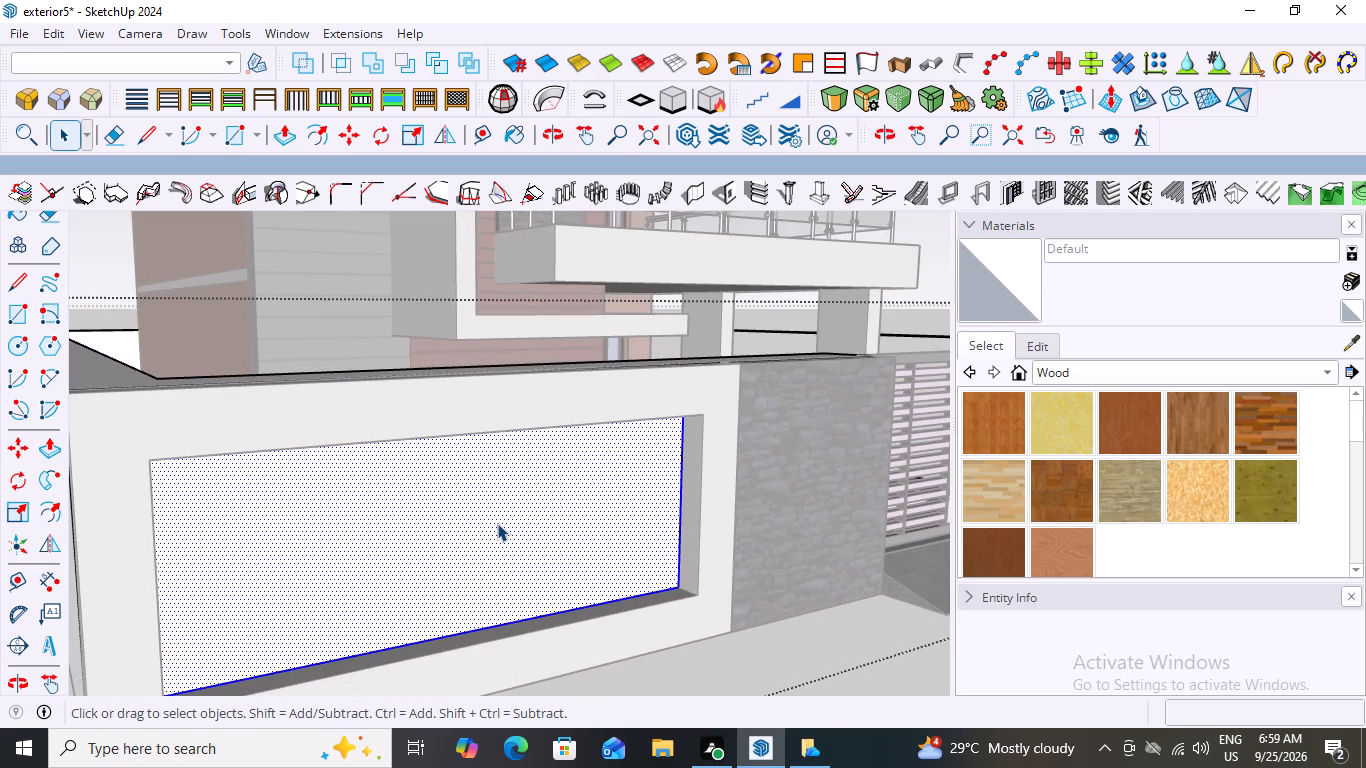
{"action": "key", "text": "p"}
{"action": "left_click", "coordinate": [497, 523]}
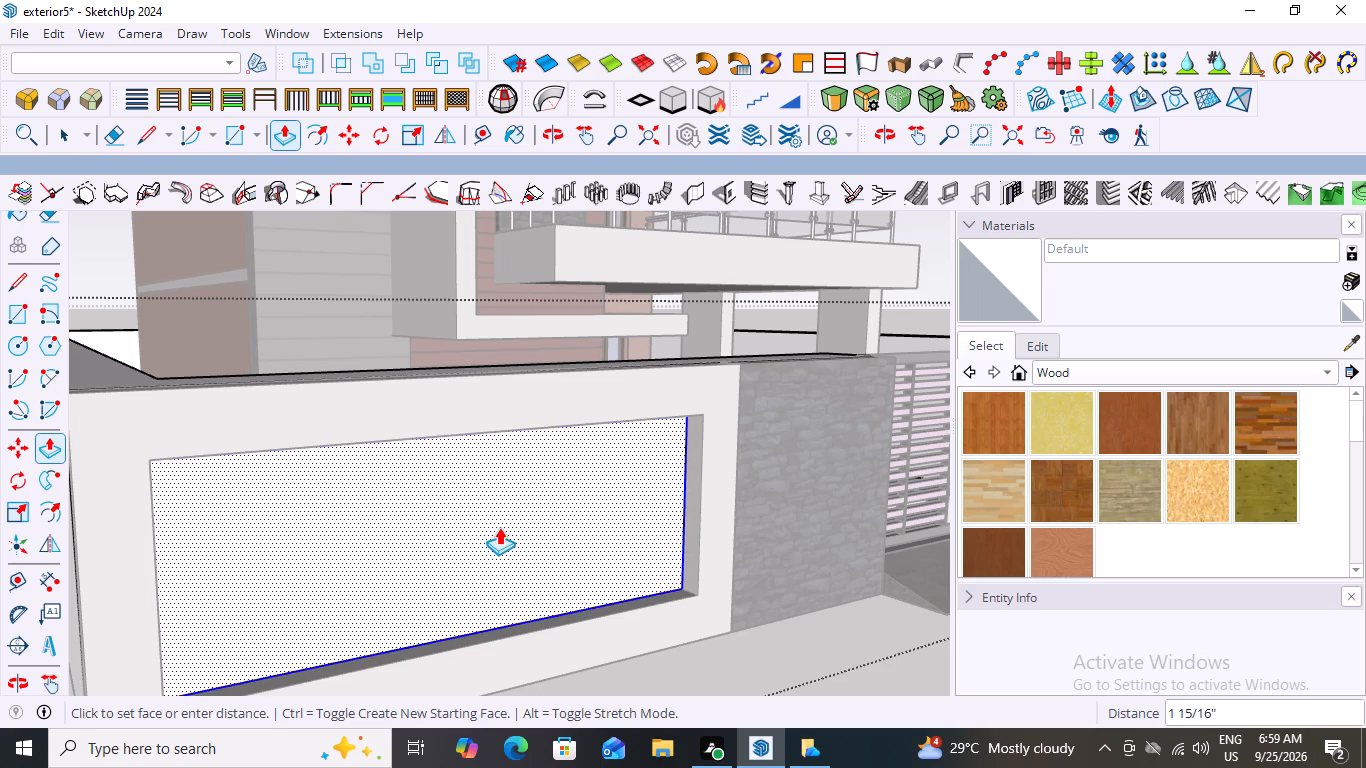
{"action": "left_click", "coordinate": [499, 527]}
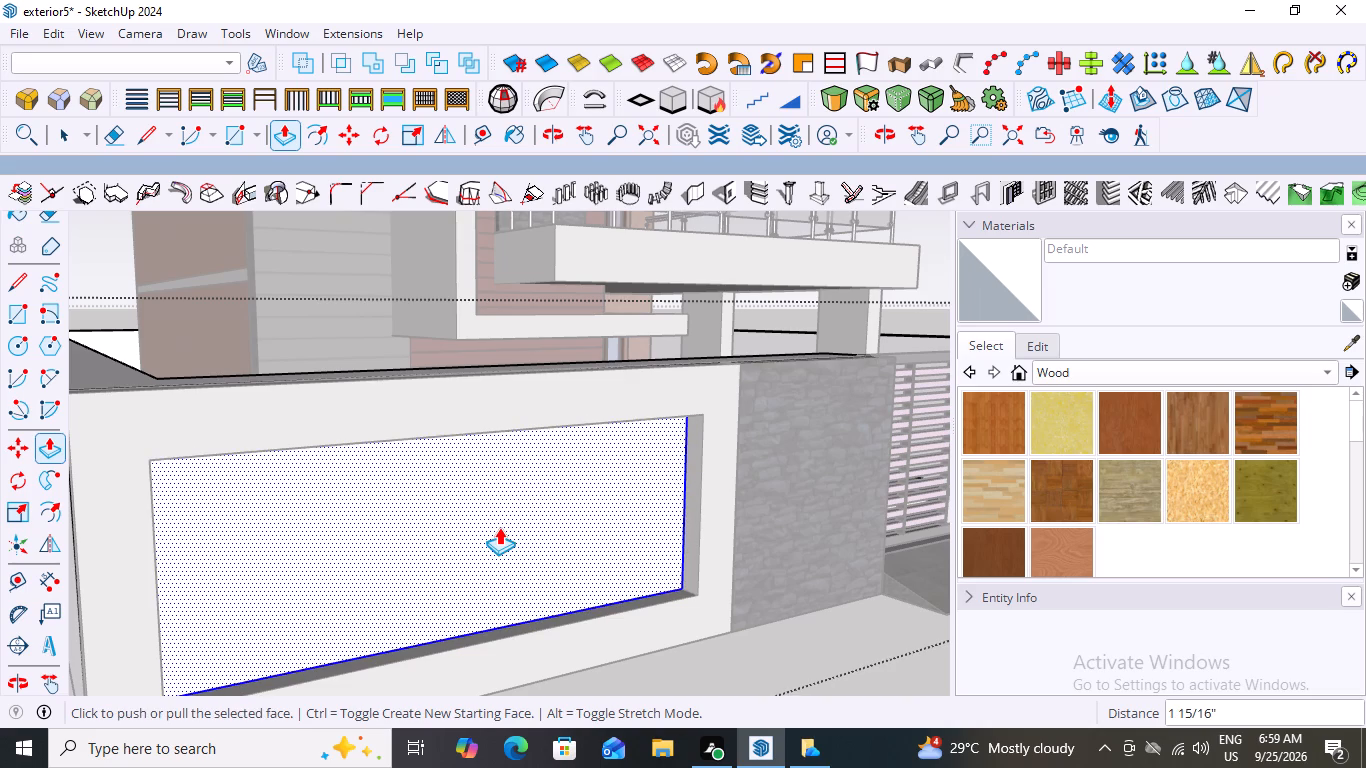
{"action": "key", "text": "space"}
{"action": "left_click", "coordinate": [771, 639]}
{"action": "scroll", "coordinate": [633, 602], "scroll_direction": "down", "scroll_amount": 3}
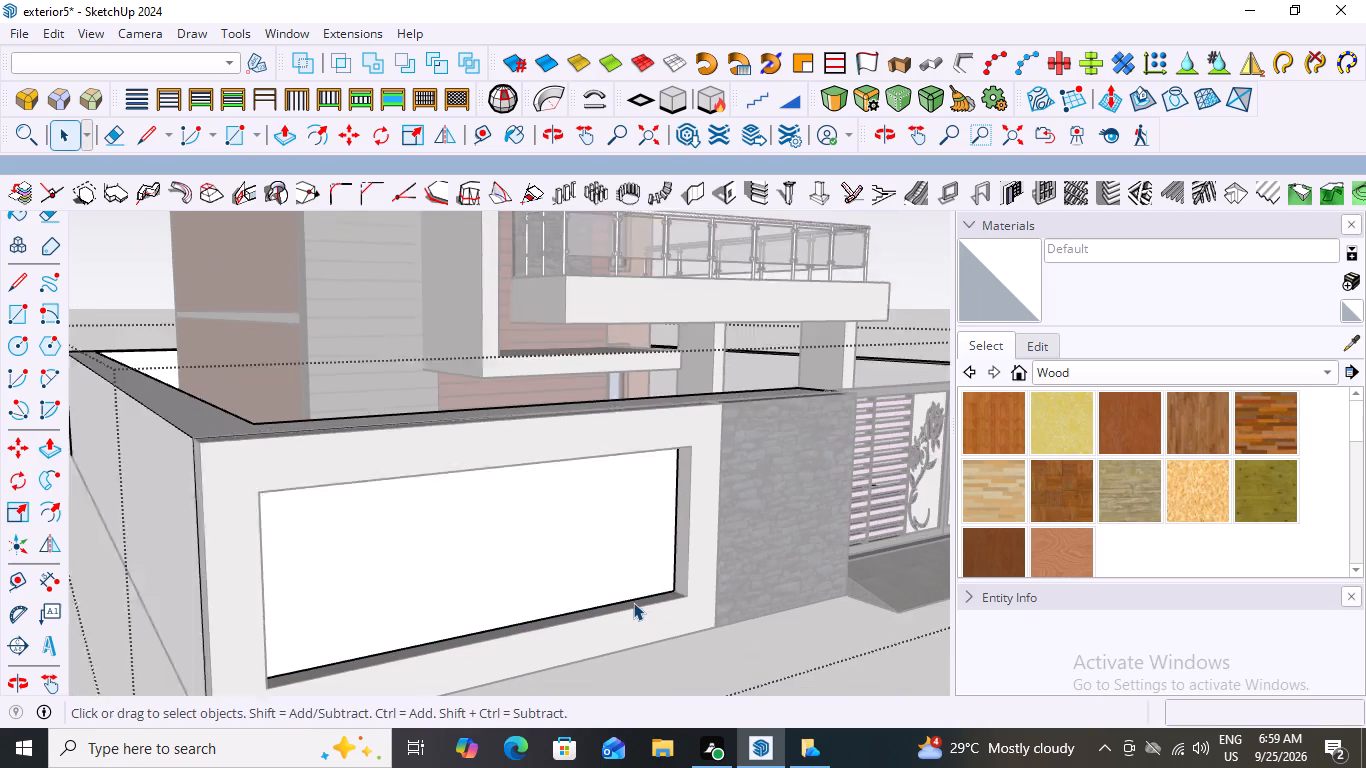
{"action": "scroll", "coordinate": [633, 602], "scroll_direction": "down", "scroll_amount": 2}
Create five horizontal grooves on the recessed panel from its bottom corner, with external dimension 1, spacing 11 13/16" and softened edges.
{"action": "middle_click_drag", "start_coordinate": [521, 570], "coordinate": [395, 537]}
{"action": "double_click", "coordinate": [399, 531]}
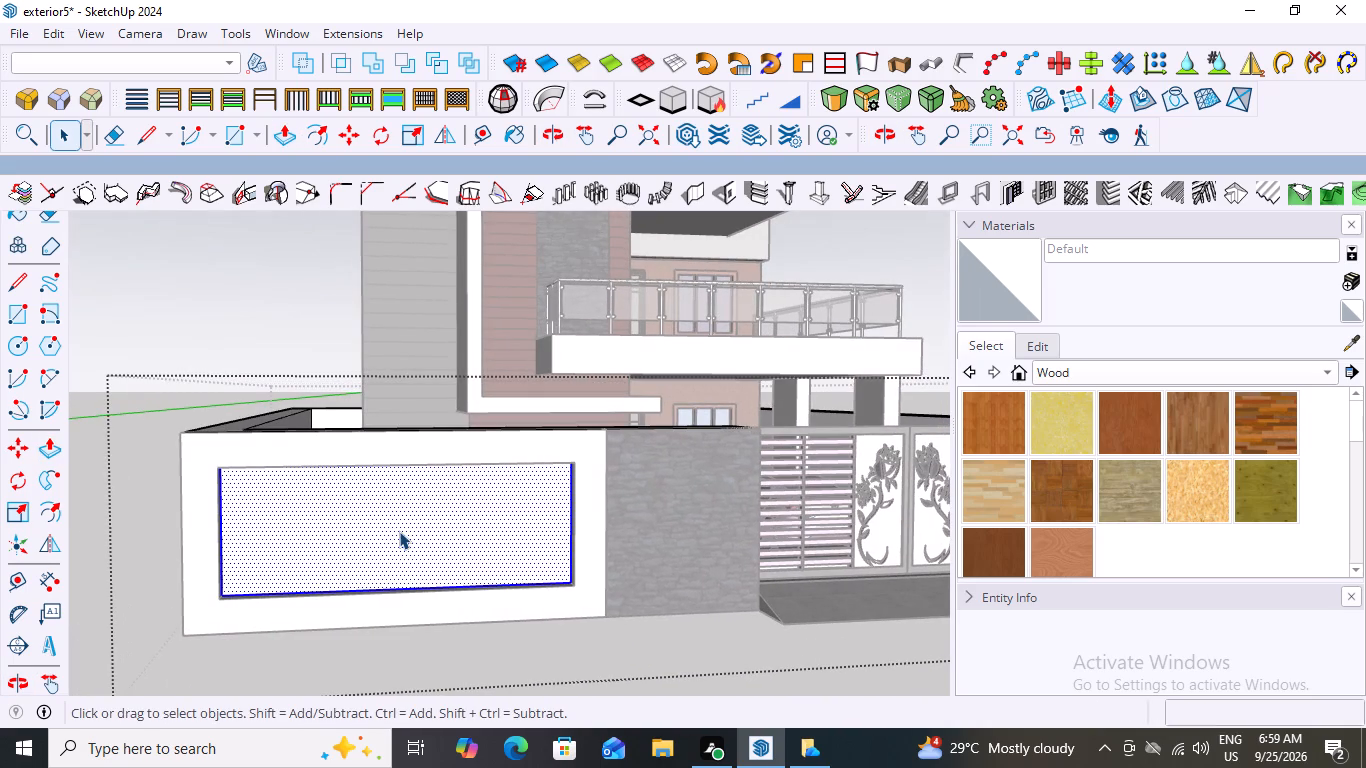
{"action": "left_click", "coordinate": [759, 192]}
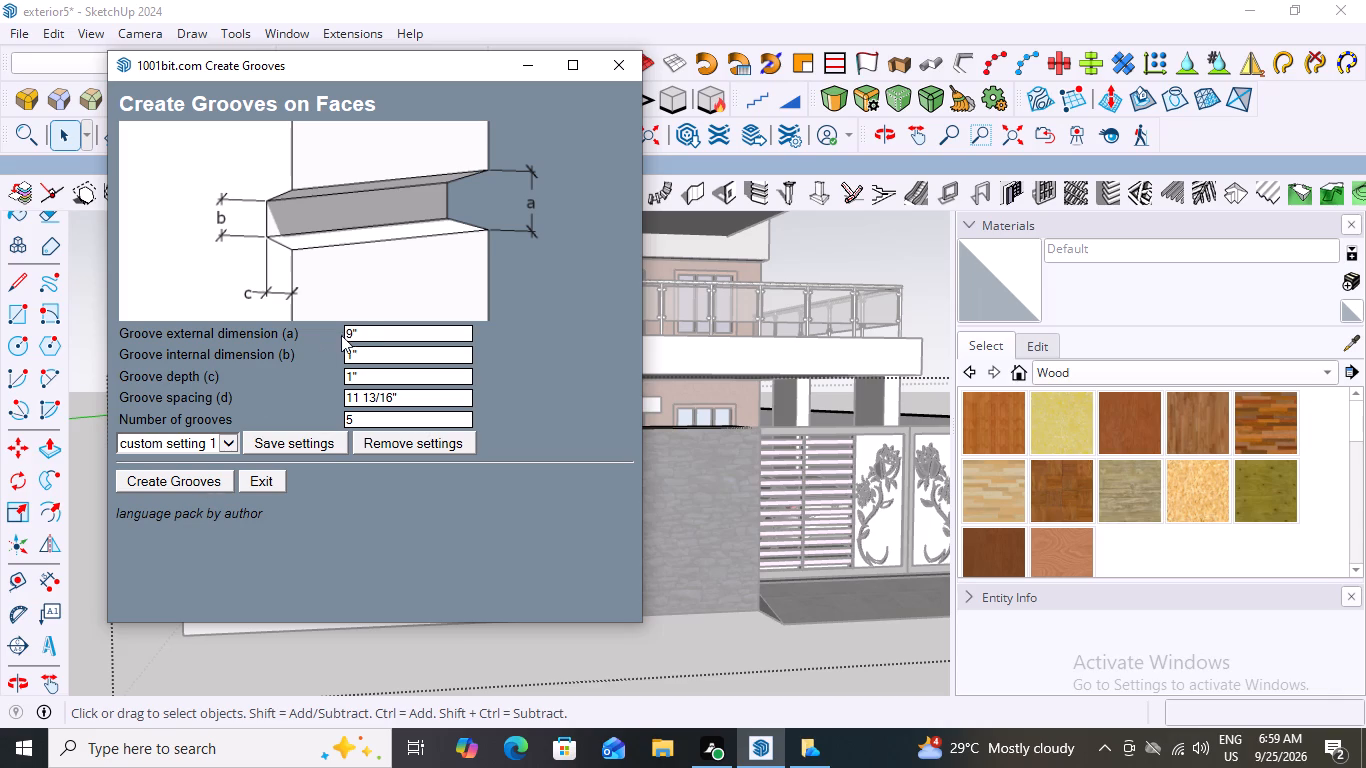
{"action": "left_click", "coordinate": [367, 324]}
{"action": "left_click", "coordinate": [377, 333]}
{"action": "key", "text": "minus"}
{"action": "key", "text": "equal"}
{"action": "key", "text": "BackSpace"}
{"action": "key", "text": "BackSpace"}
{"action": "key", "text": "1"}
{"action": "left_click", "coordinate": [154, 486]}
{"action": "scroll", "coordinate": [499, 587], "scroll_direction": "up", "scroll_amount": 2}
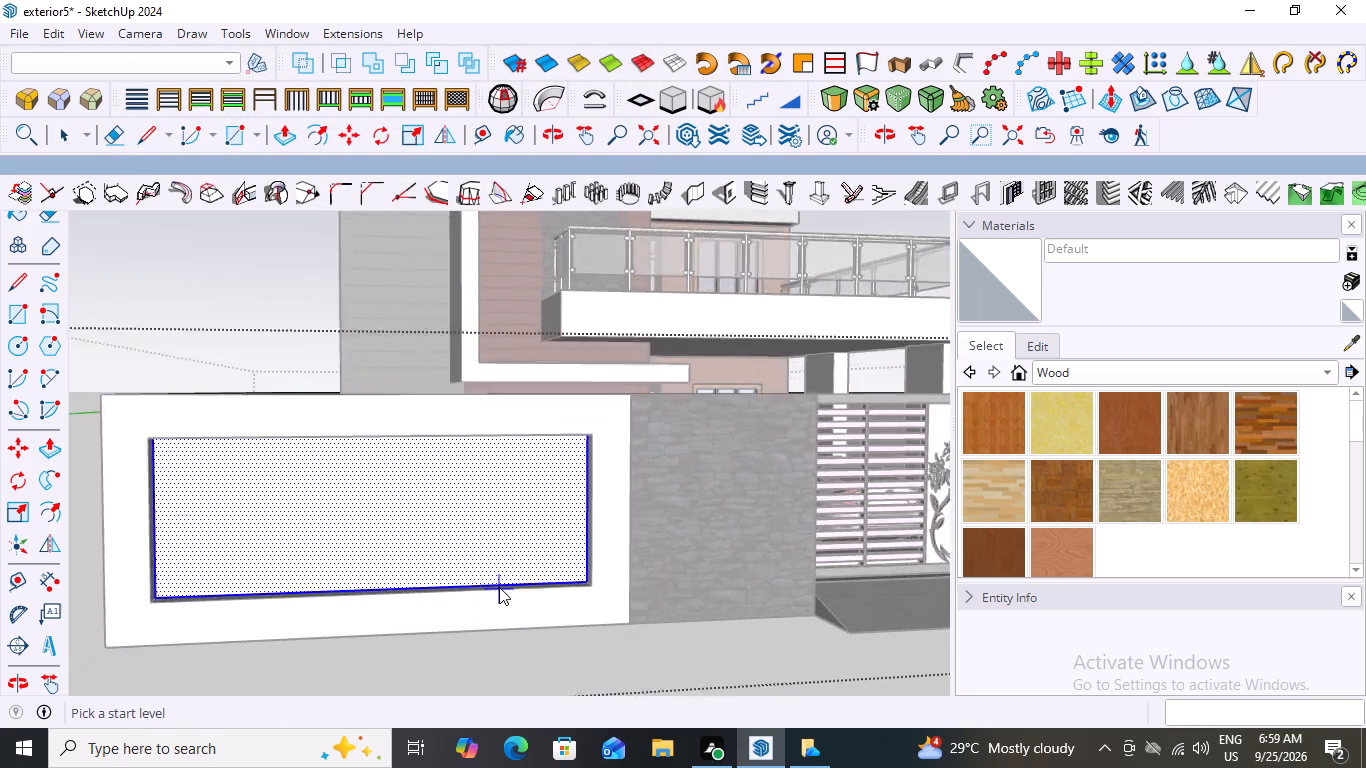
{"action": "scroll", "coordinate": [499, 587], "scroll_direction": "up", "scroll_amount": 12}
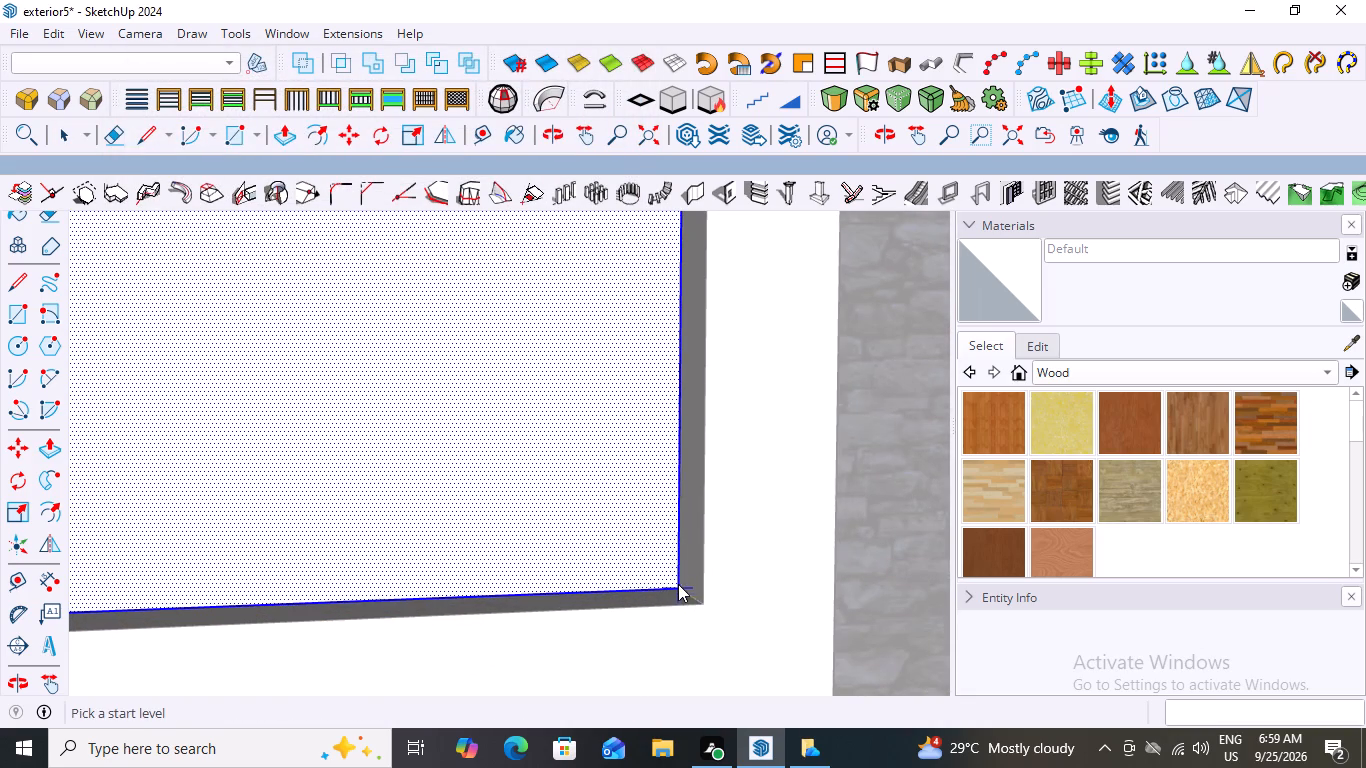
{"action": "left_click", "coordinate": [677, 584]}
{"action": "scroll", "coordinate": [555, 477], "scroll_direction": "down", "scroll_amount": 3}
{"action": "left_click", "coordinate": [628, 383]}
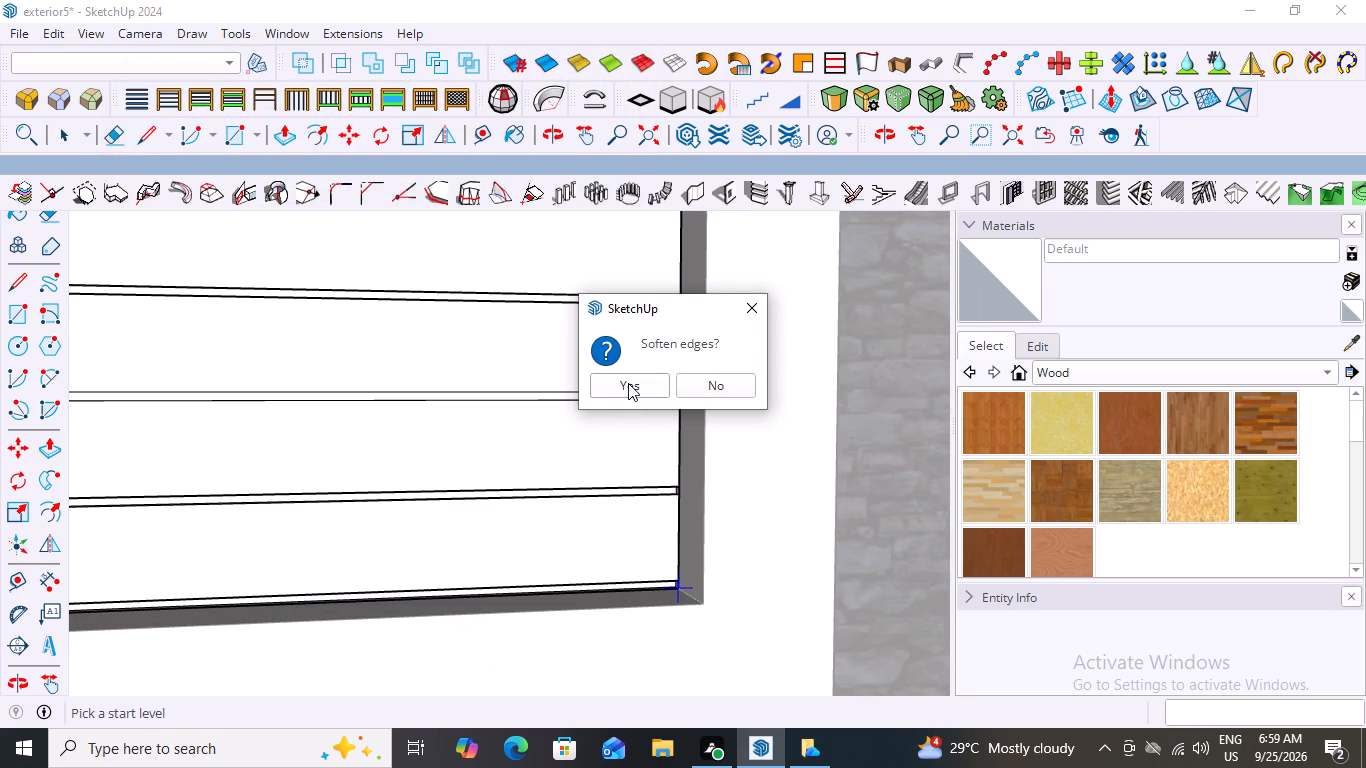
{"action": "scroll", "coordinate": [619, 454], "scroll_direction": "down", "scroll_amount": 17}
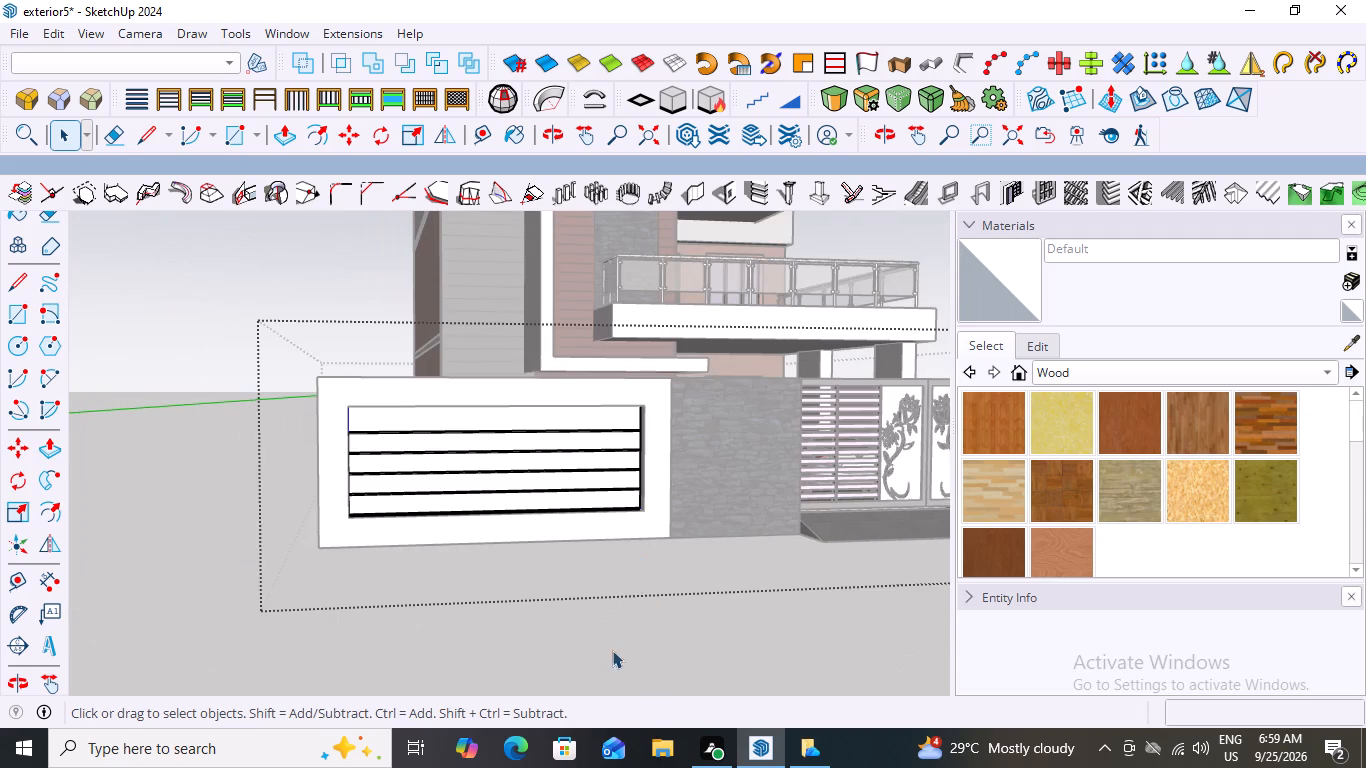
{"action": "key", "text": "space"}
{"action": "left_click", "coordinate": [548, 603]}
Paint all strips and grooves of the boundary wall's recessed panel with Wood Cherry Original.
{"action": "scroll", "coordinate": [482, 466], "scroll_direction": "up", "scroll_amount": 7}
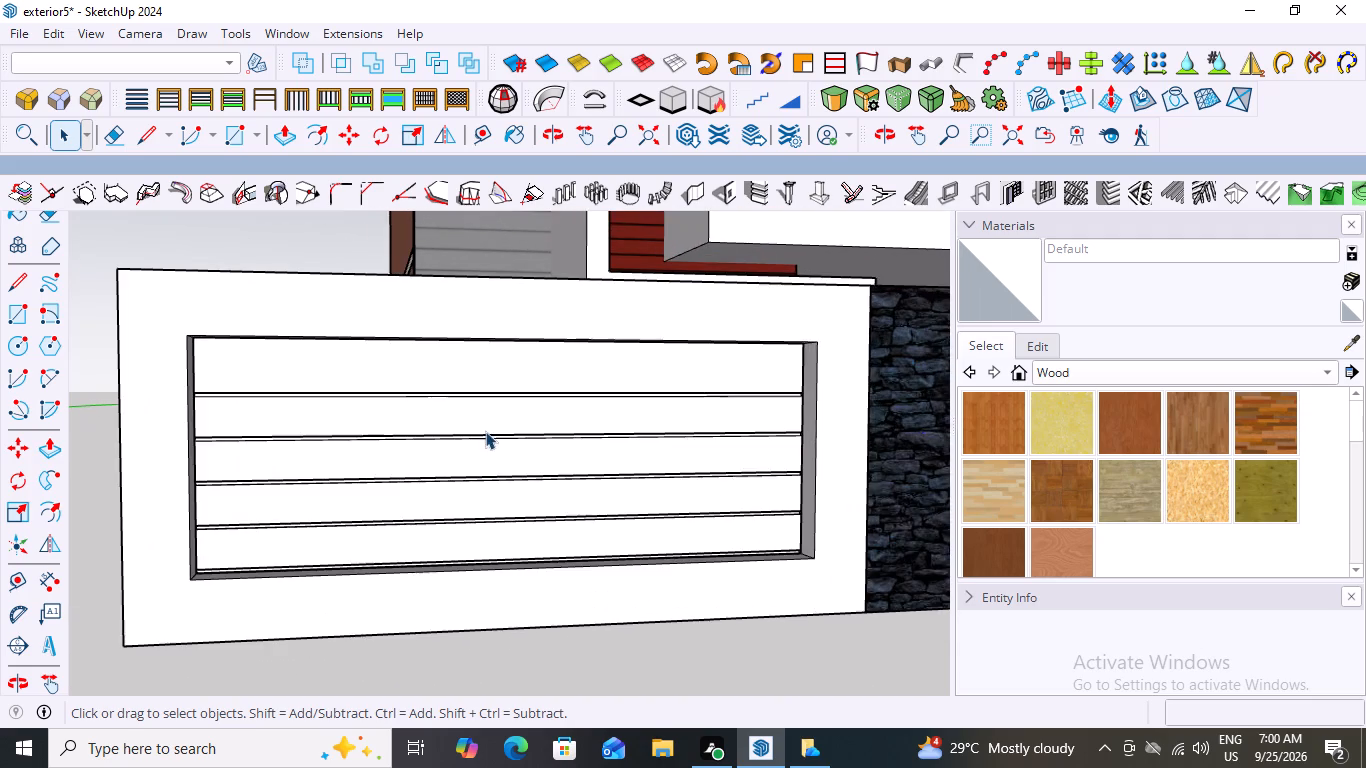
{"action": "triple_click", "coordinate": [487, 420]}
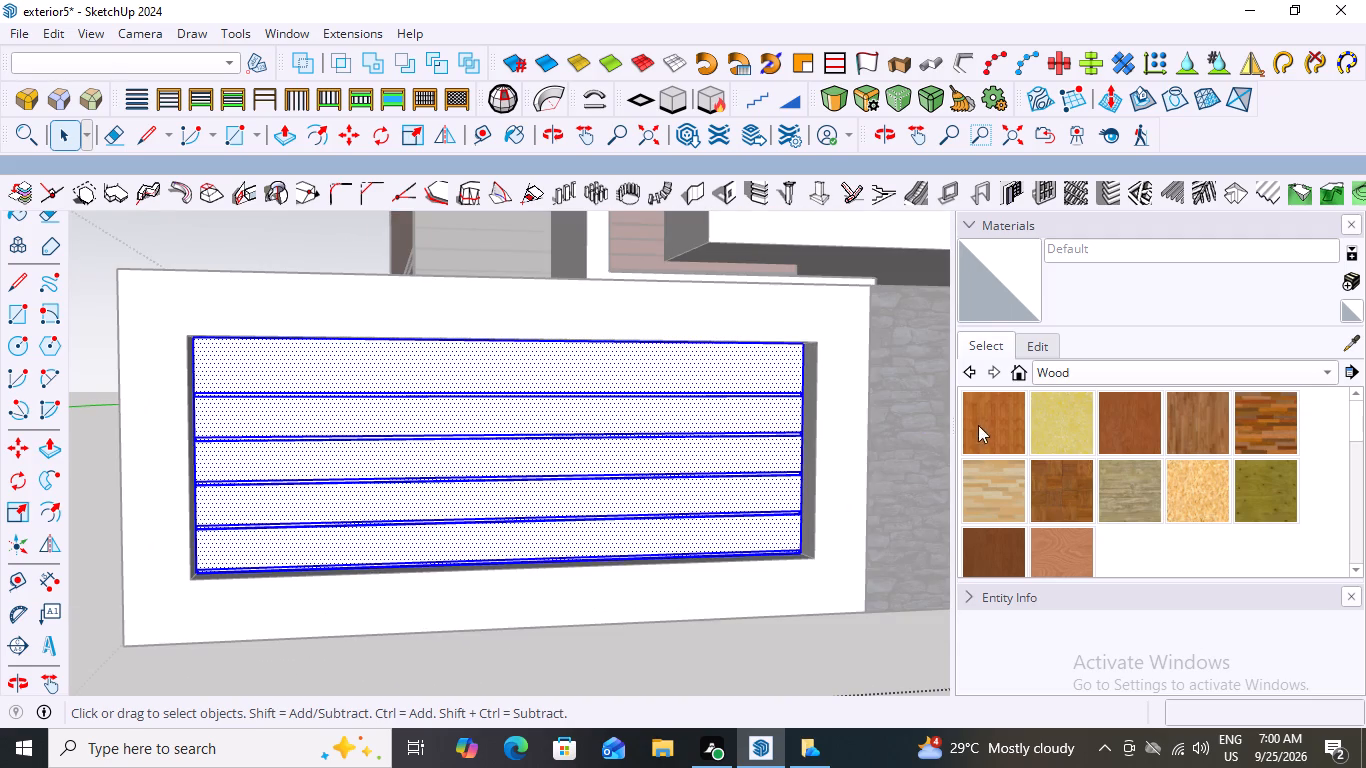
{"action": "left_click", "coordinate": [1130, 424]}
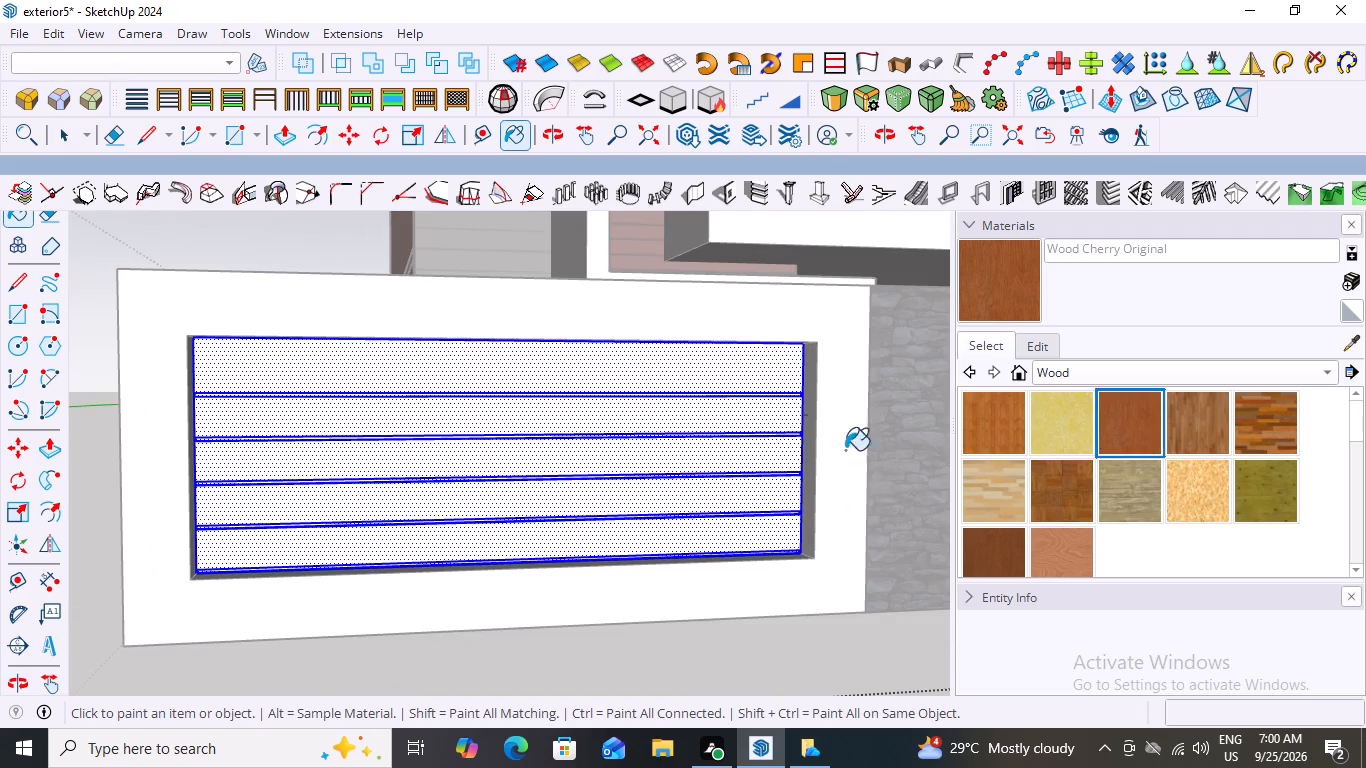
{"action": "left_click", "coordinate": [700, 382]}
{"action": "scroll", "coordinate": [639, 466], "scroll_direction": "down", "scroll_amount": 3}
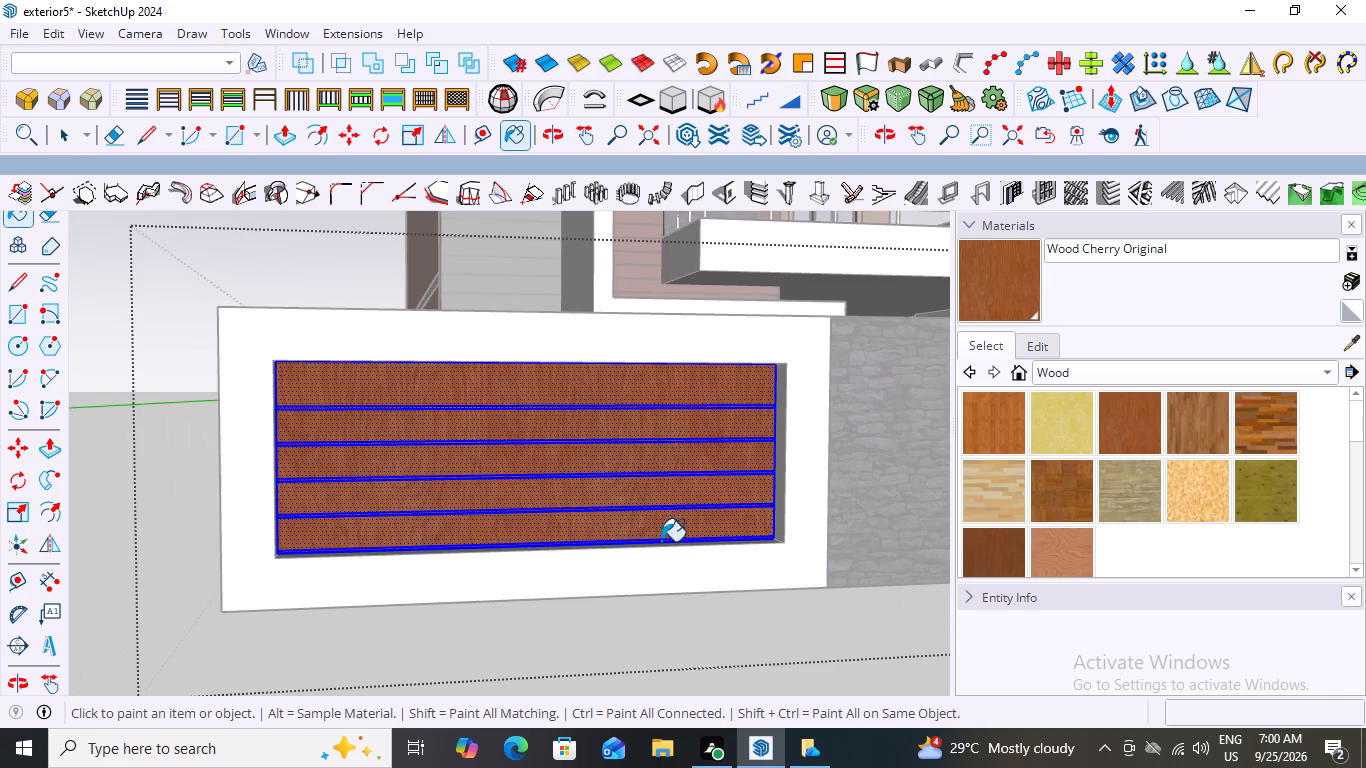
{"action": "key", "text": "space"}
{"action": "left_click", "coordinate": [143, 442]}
Examine the grooved panel's cherry wood finish from several angles, close up and against the whole house front.
{"action": "scroll", "coordinate": [270, 496], "scroll_direction": "down", "scroll_amount": 2}
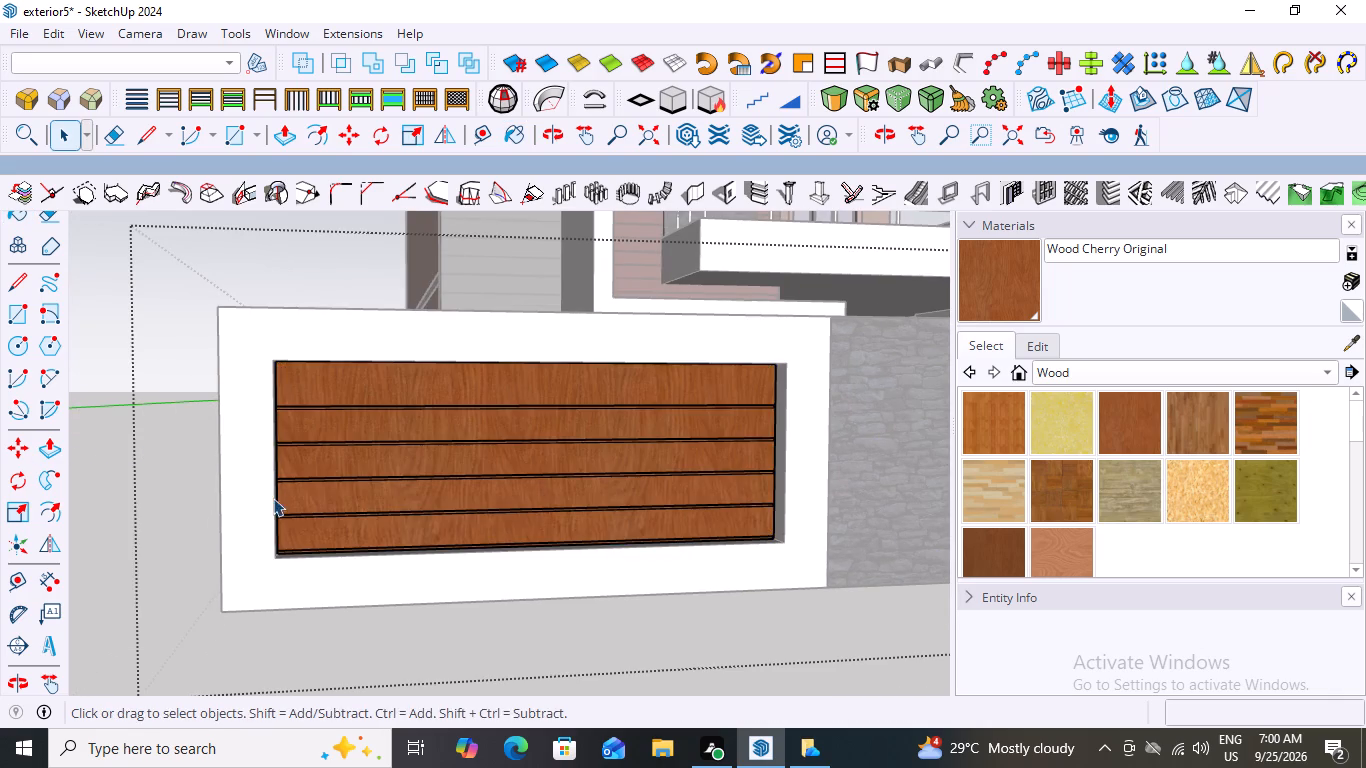
{"action": "scroll", "coordinate": [273, 498], "scroll_direction": "down", "scroll_amount": 1}
{"action": "middle_click_drag", "start_coordinate": [331, 541], "coordinate": [242, 524]}
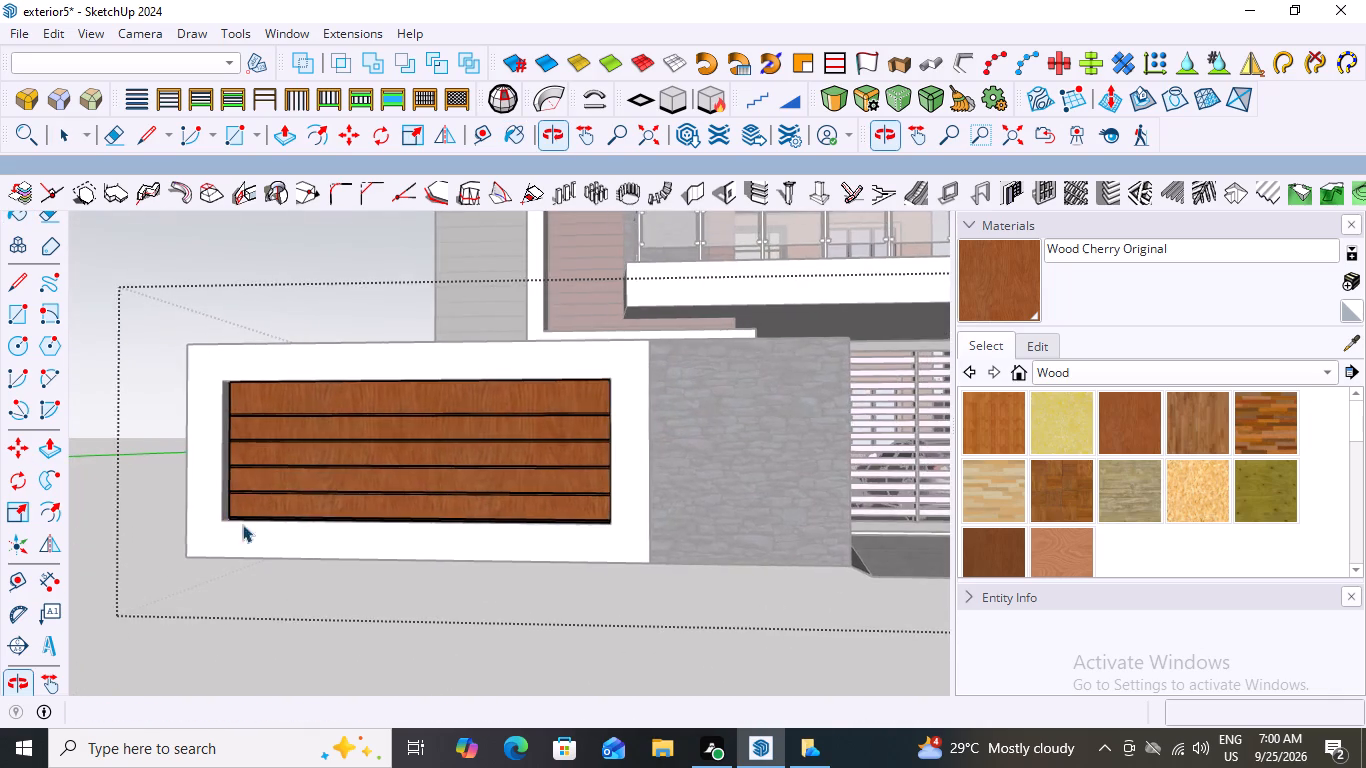
{"action": "scroll", "coordinate": [346, 438], "scroll_direction": "up", "scroll_amount": 6}
{"action": "middle_click_drag", "start_coordinate": [413, 412], "coordinate": [441, 507]}
{"action": "scroll", "coordinate": [441, 507], "scroll_direction": "down", "scroll_amount": 6}
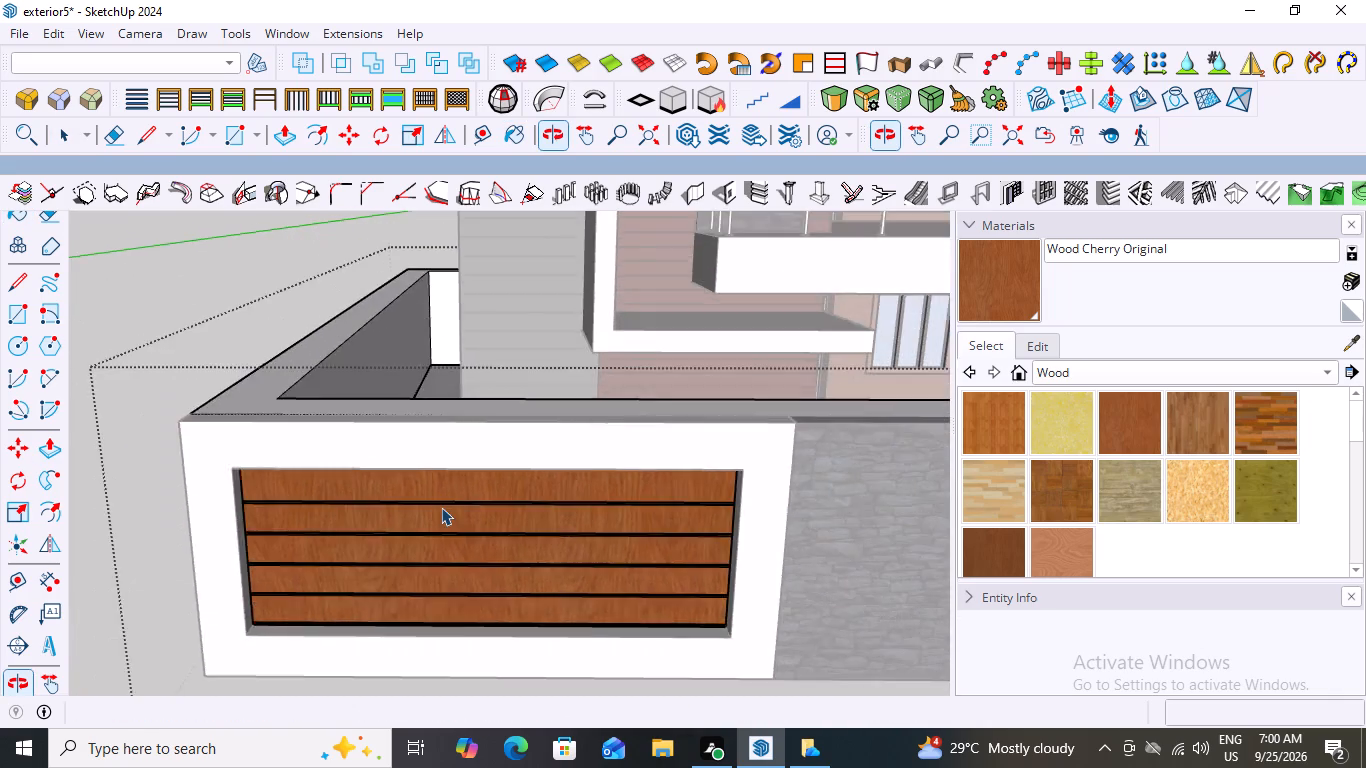
{"action": "scroll", "coordinate": [441, 507], "scroll_direction": "down", "scroll_amount": 11}
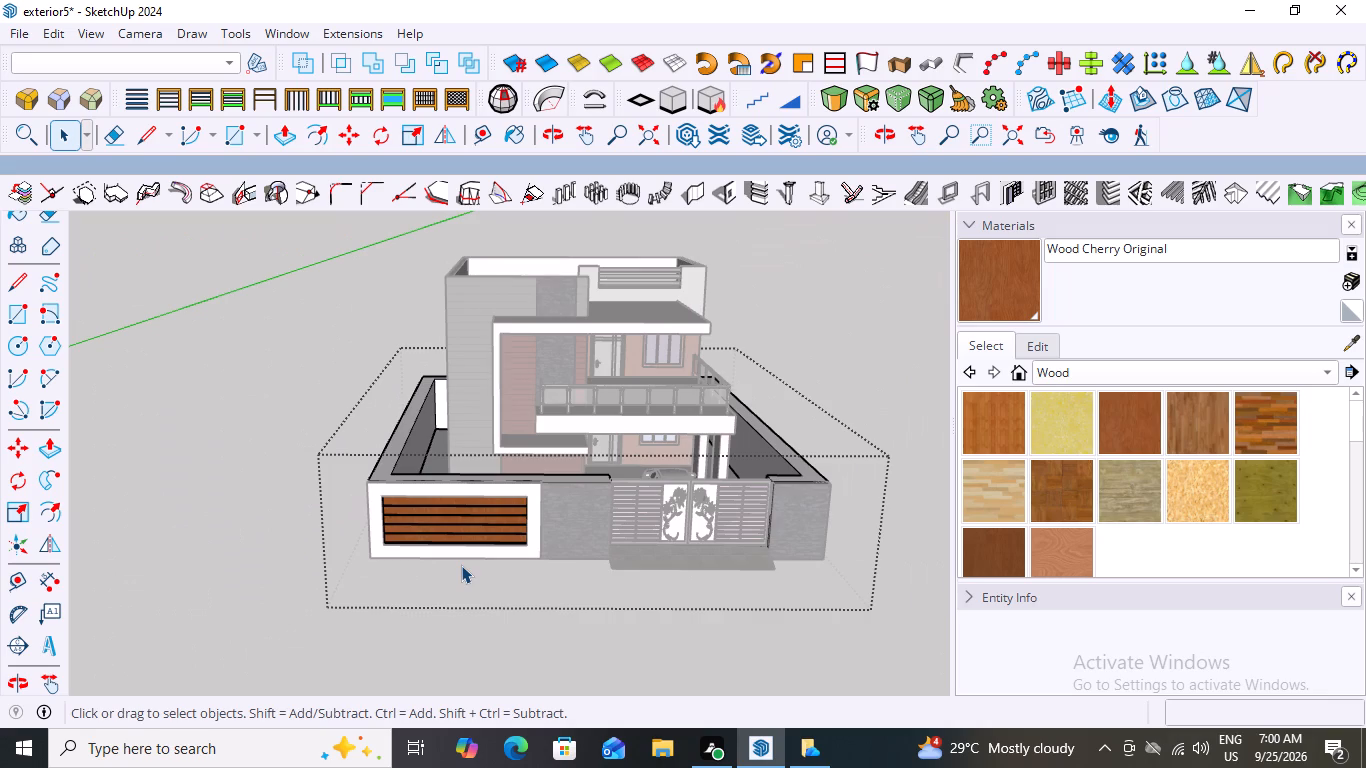
{"action": "scroll", "coordinate": [461, 565], "scroll_direction": "up", "scroll_amount": 20}
{"action": "scroll", "coordinate": [461, 565], "scroll_direction": "up", "scroll_amount": 1}
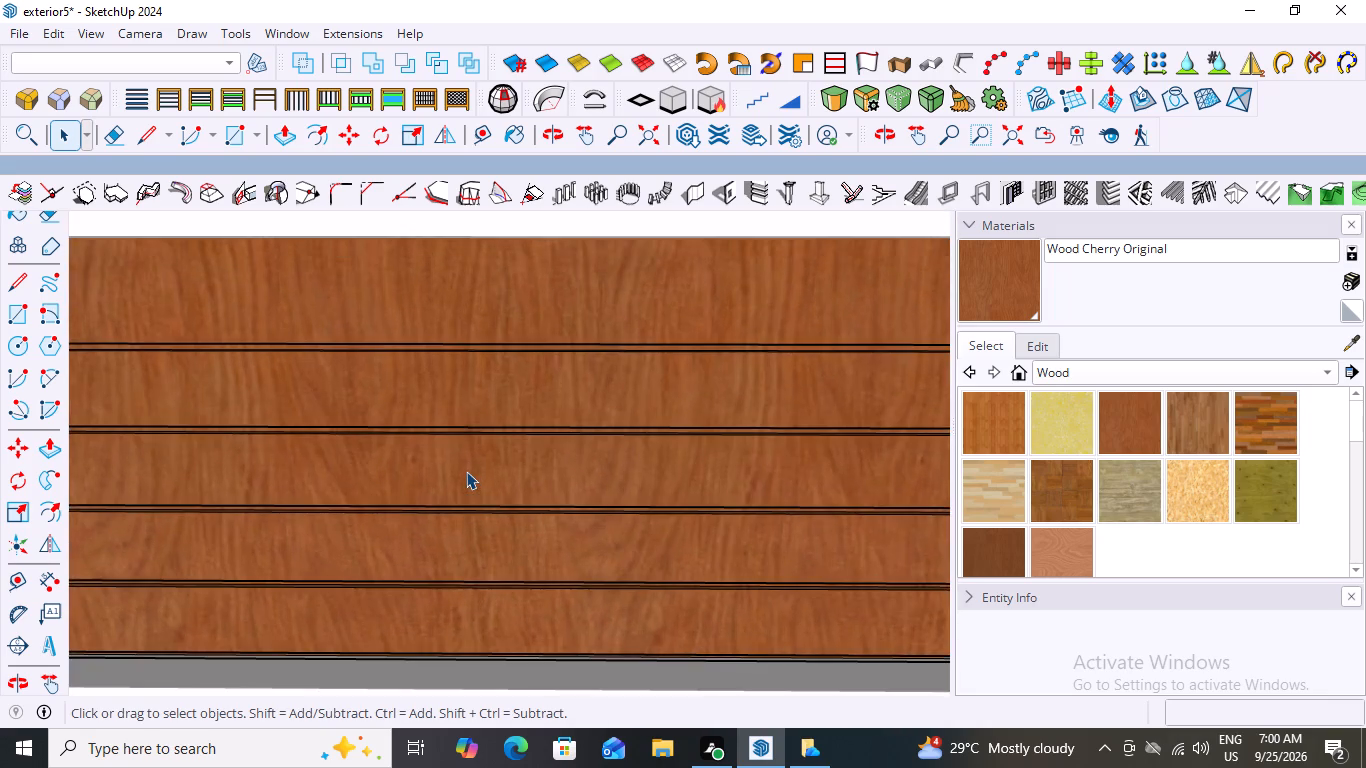
{"action": "scroll", "coordinate": [466, 471], "scroll_direction": "up", "scroll_amount": 1}
{"action": "scroll", "coordinate": [466, 471], "scroll_direction": "down", "scroll_amount": 9}
{"action": "scroll", "coordinate": [494, 427], "scroll_direction": "up", "scroll_amount": 1}
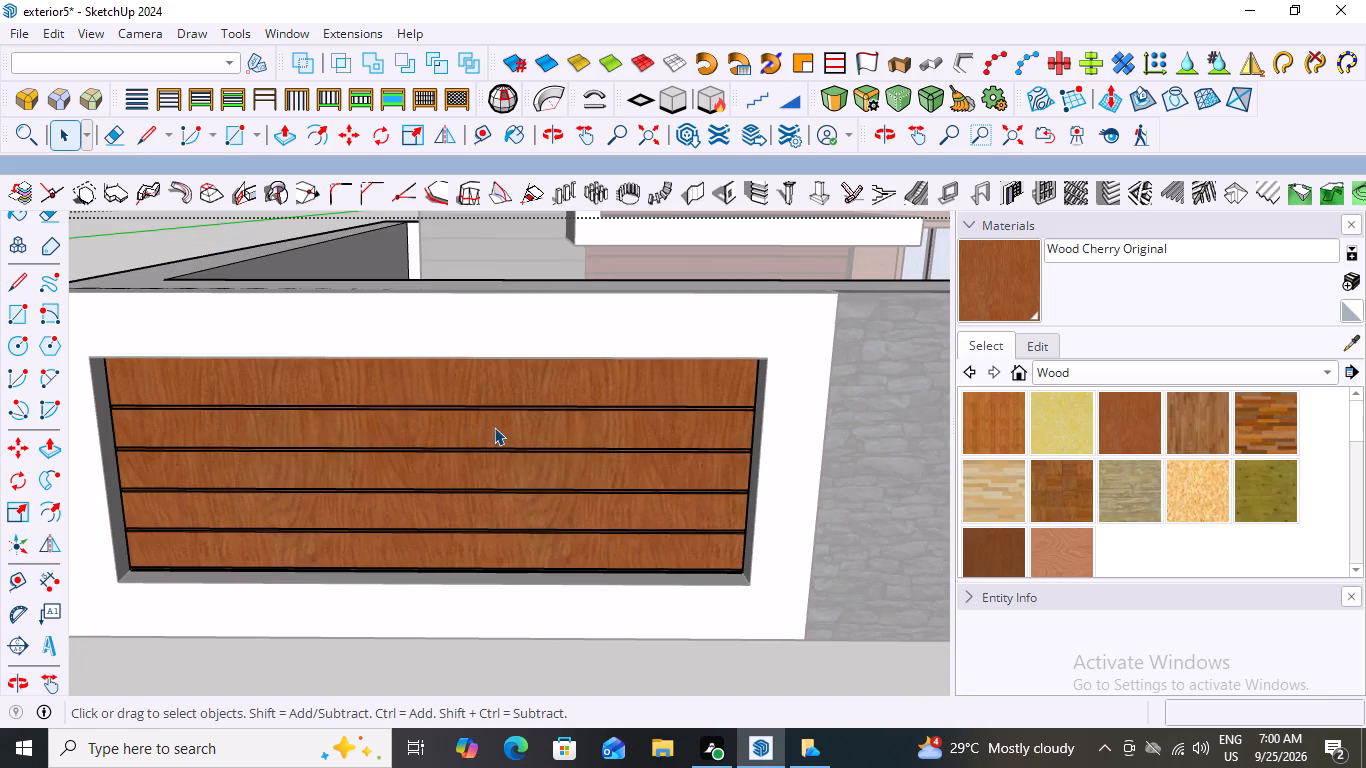
Repaint all strips and grooves of the recessed panel with Wood Bamboo and leave the wall group.
{"action": "scroll", "coordinate": [494, 427], "scroll_direction": "up", "scroll_amount": 3}
{"action": "left_click", "coordinate": [490, 425]}
{"action": "double_click", "coordinate": [490, 425]}
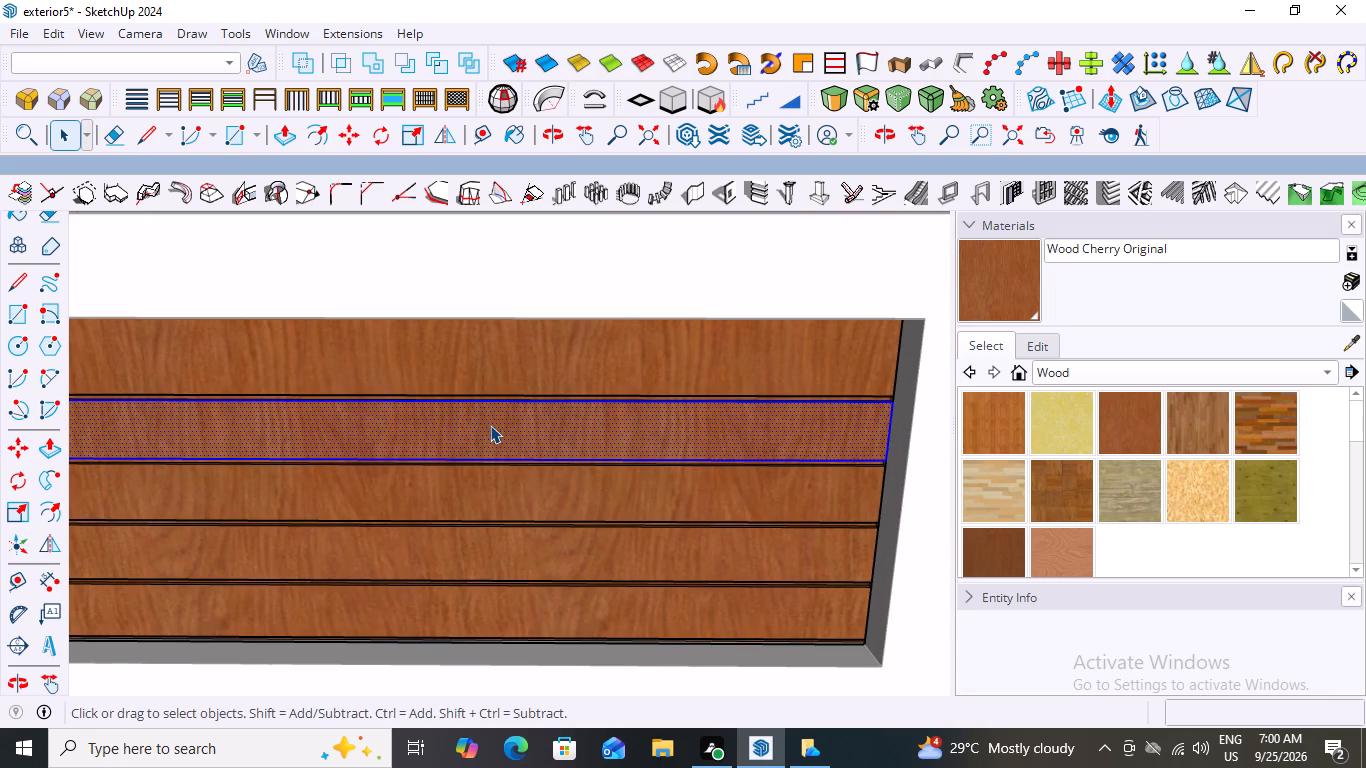
{"action": "scroll", "coordinate": [490, 425], "scroll_direction": "down", "scroll_amount": 6}
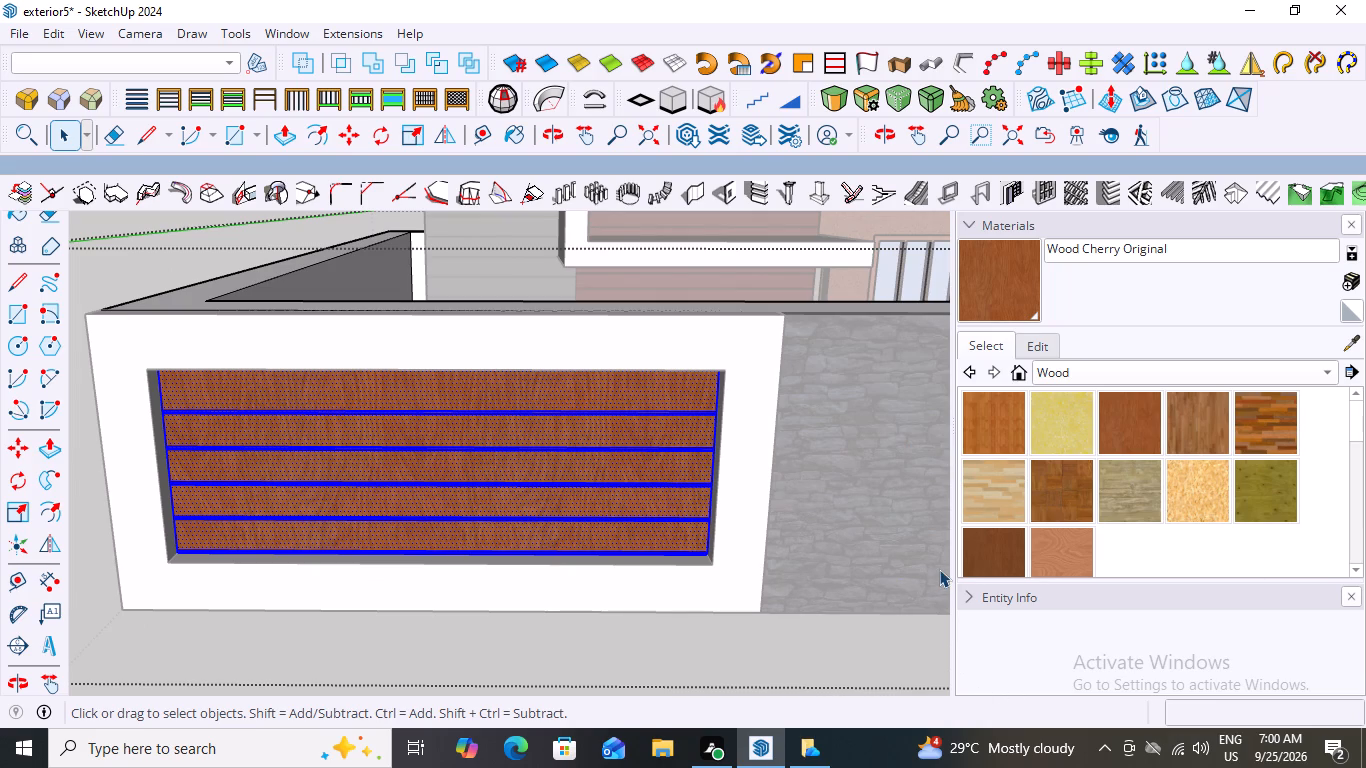
{"action": "left_click", "coordinate": [990, 431]}
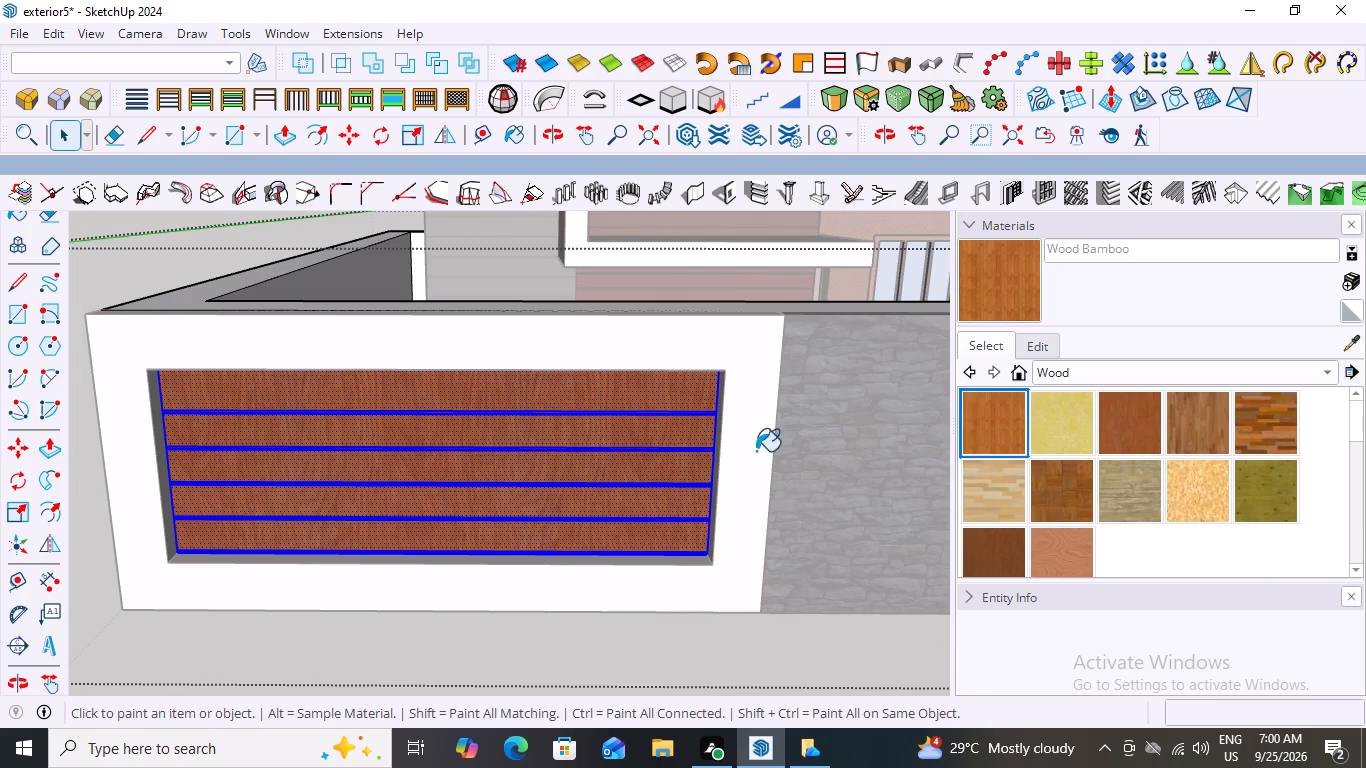
{"action": "left_click", "coordinate": [494, 438]}
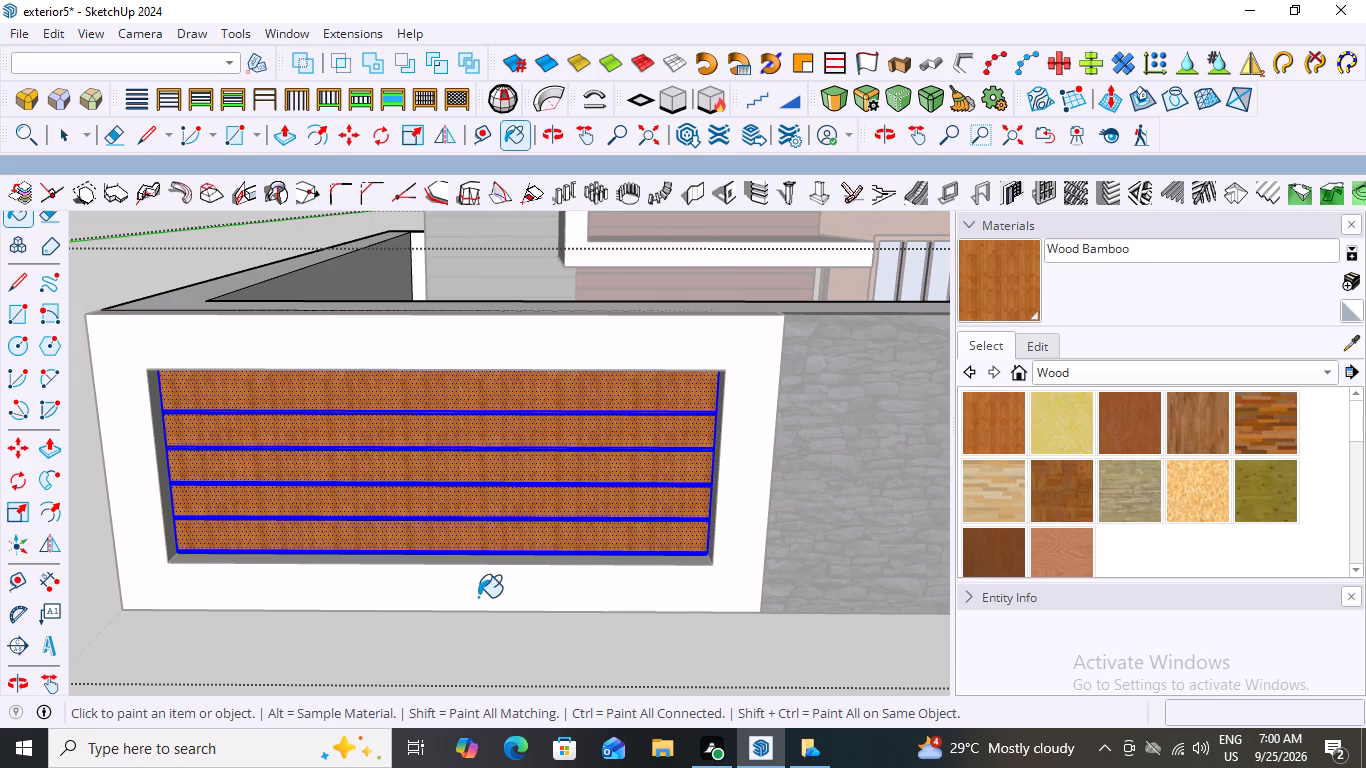
{"action": "key", "text": "space"}
{"action": "left_click", "coordinate": [384, 651]}
{"action": "scroll", "coordinate": [403, 626], "scroll_direction": "down", "scroll_amount": 7}
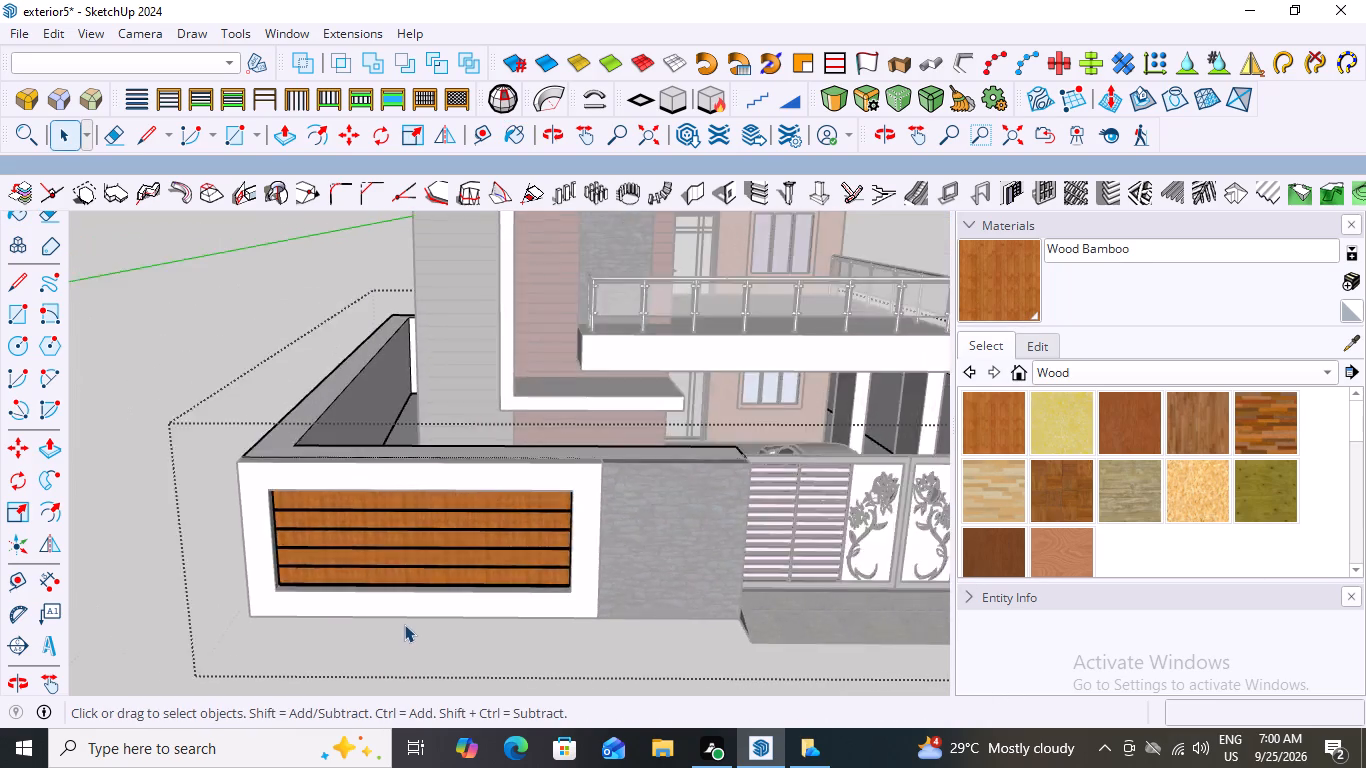
{"action": "scroll", "coordinate": [404, 624], "scroll_direction": "down", "scroll_amount": 4}
{"action": "middle_click_drag", "start_coordinate": [439, 610], "coordinate": [439, 552]}
{"action": "double_click", "coordinate": [254, 325]}
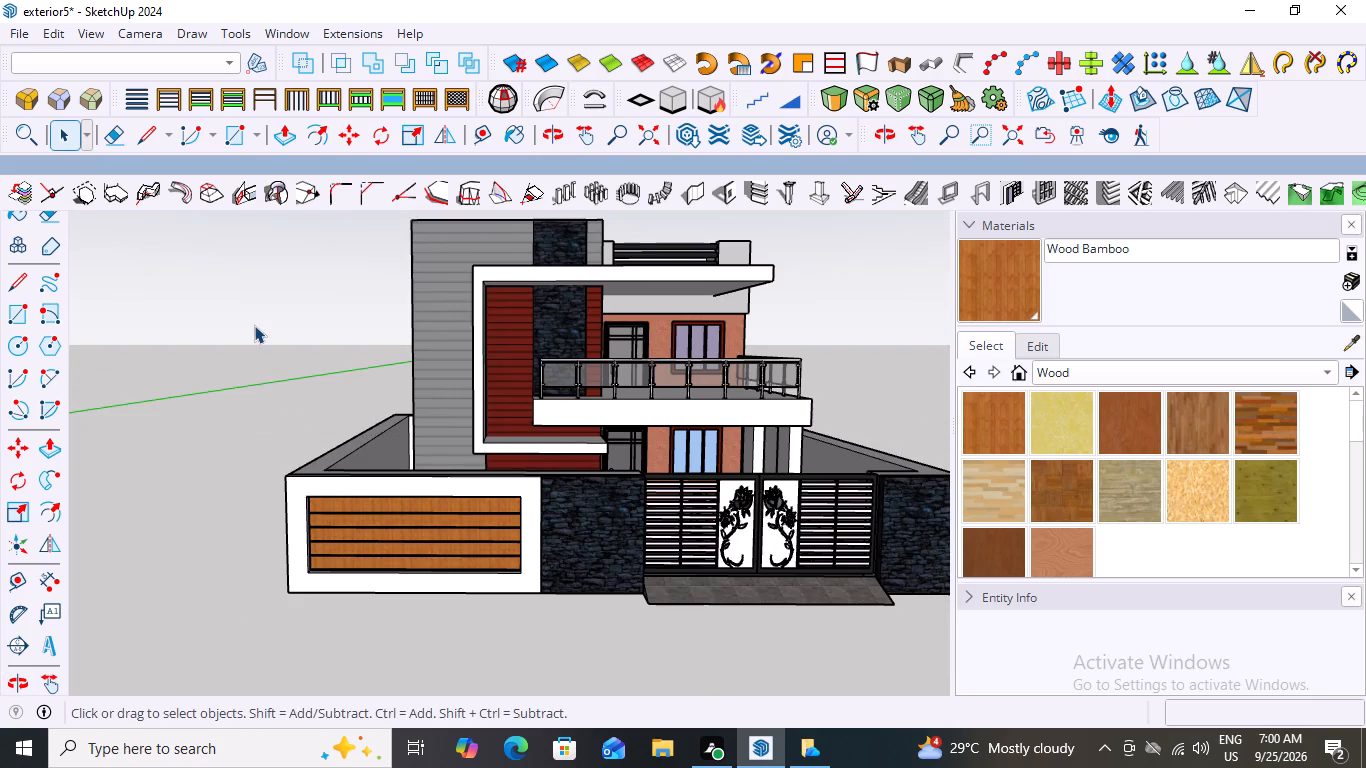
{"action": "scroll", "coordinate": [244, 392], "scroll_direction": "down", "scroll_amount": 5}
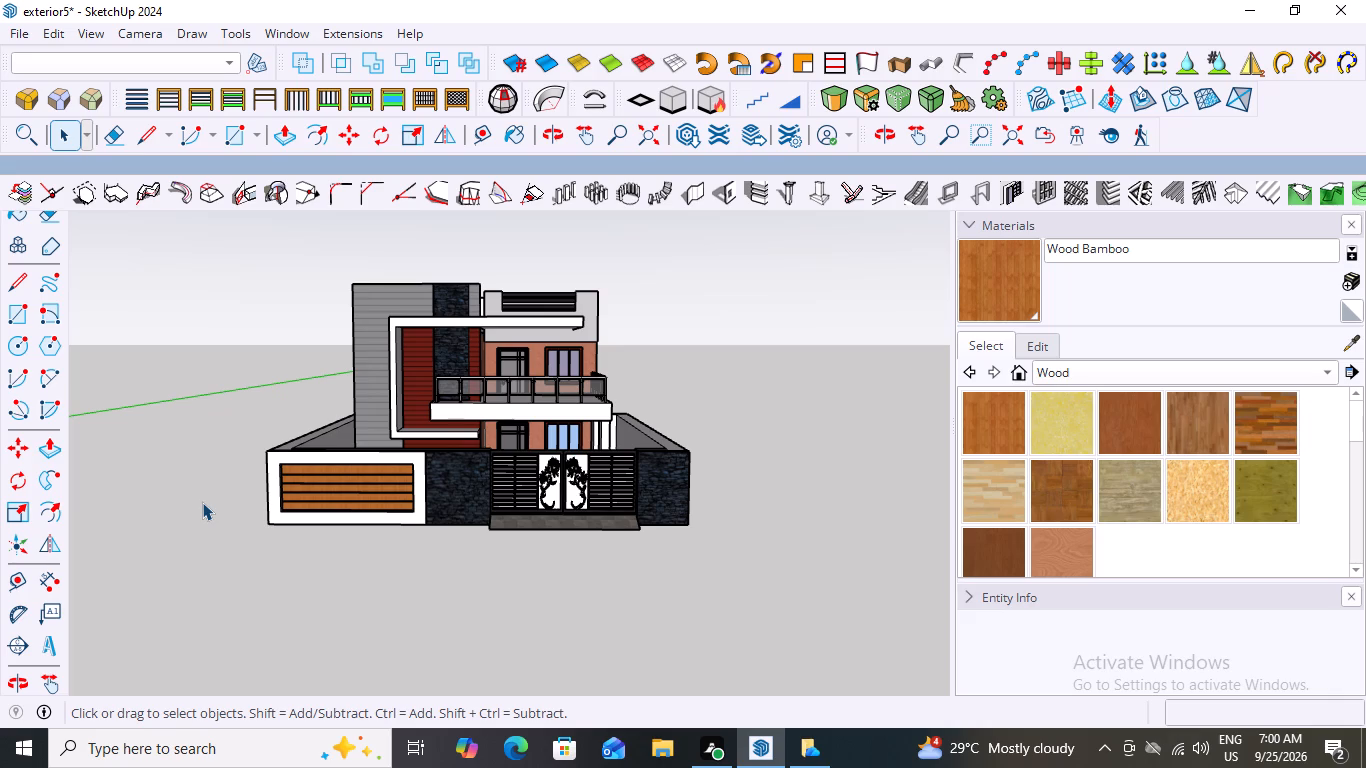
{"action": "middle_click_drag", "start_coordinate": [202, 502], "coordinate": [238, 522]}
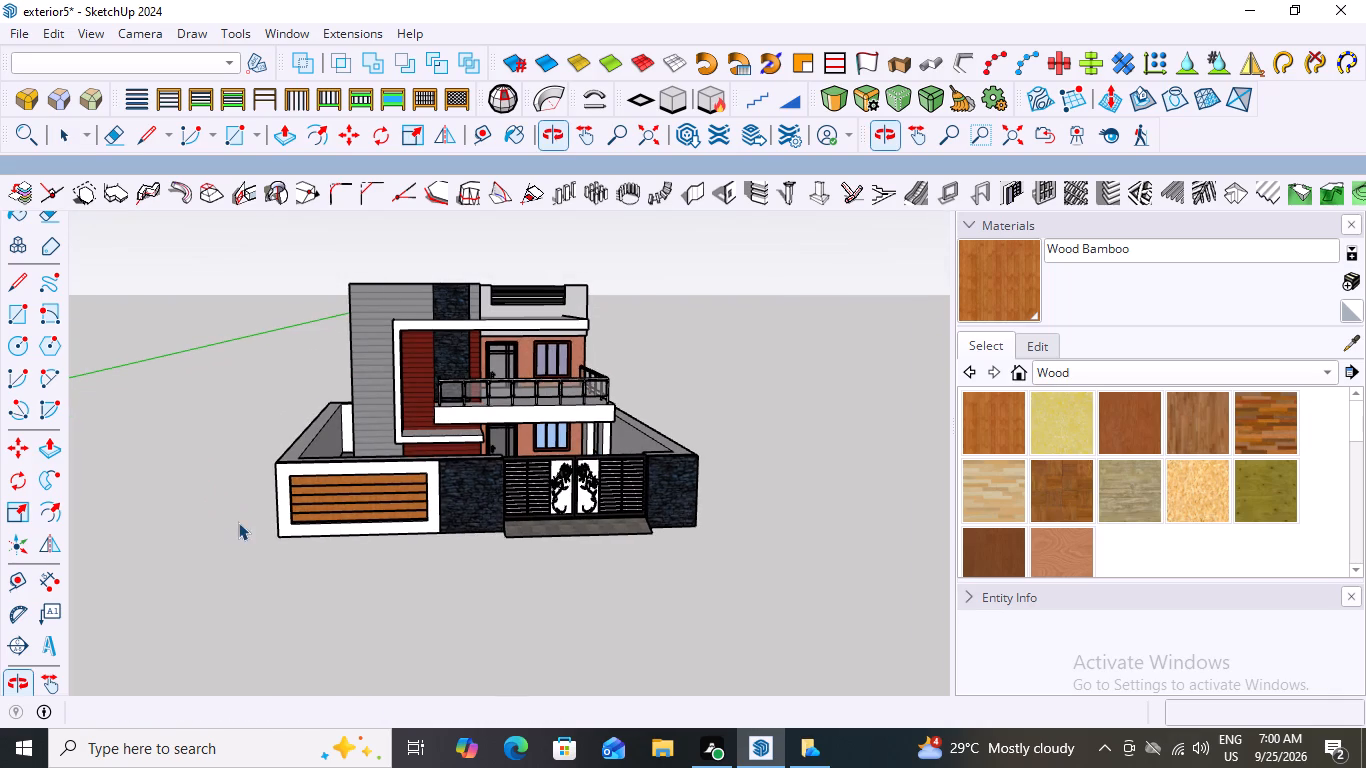
Examine the house exterior from the front, sides and above, including the rooftop railing, boundary wall panel and gate.
{"action": "scroll", "coordinate": [476, 240], "scroll_direction": "up", "scroll_amount": 11}
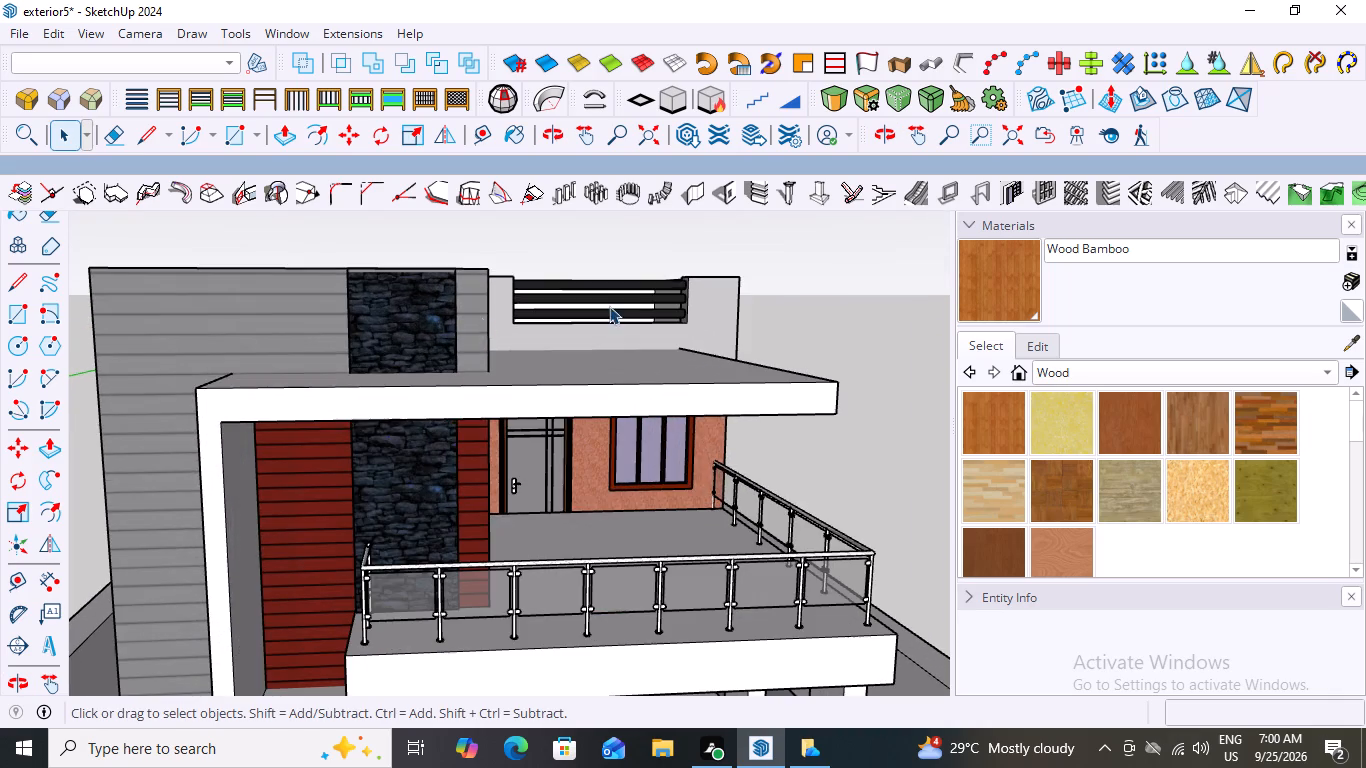
{"action": "scroll", "coordinate": [609, 306], "scroll_direction": "up", "scroll_amount": 7}
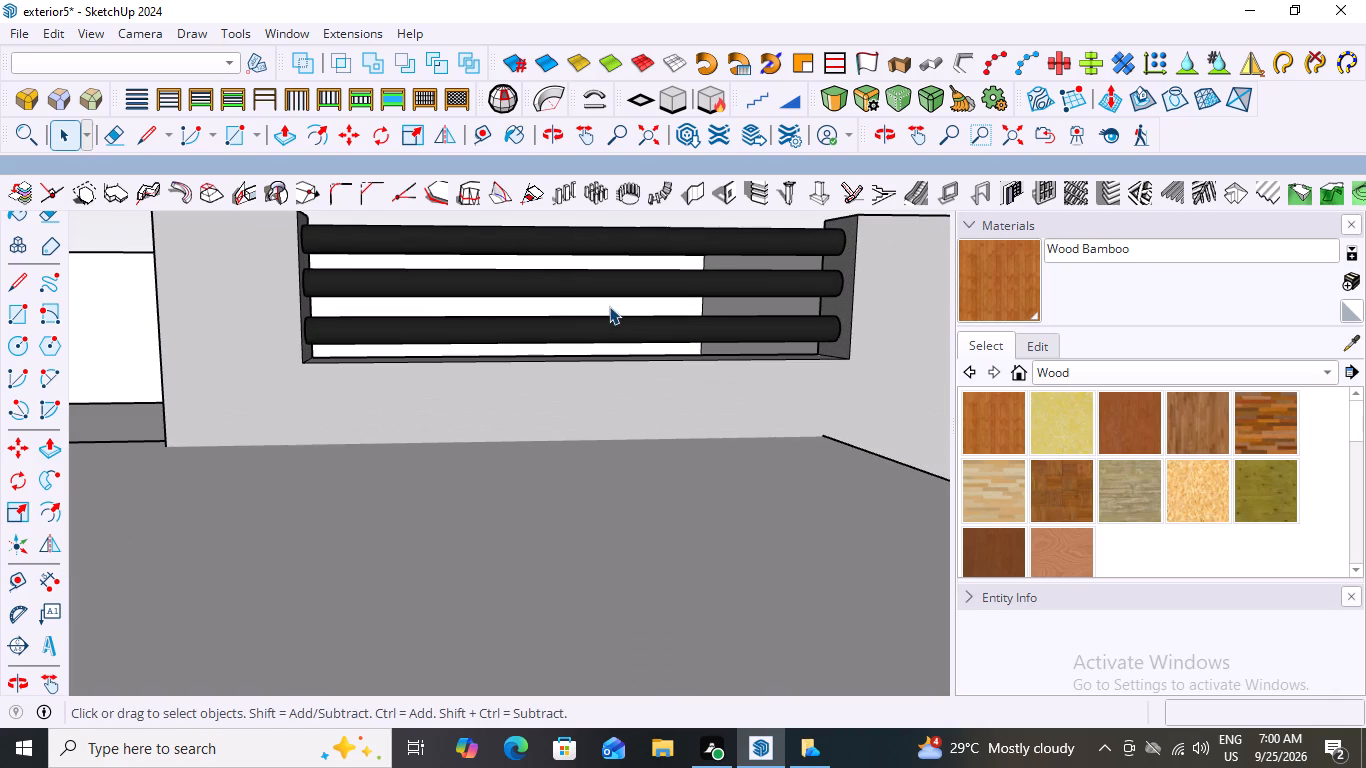
{"action": "scroll", "coordinate": [609, 306], "scroll_direction": "down", "scroll_amount": 12}
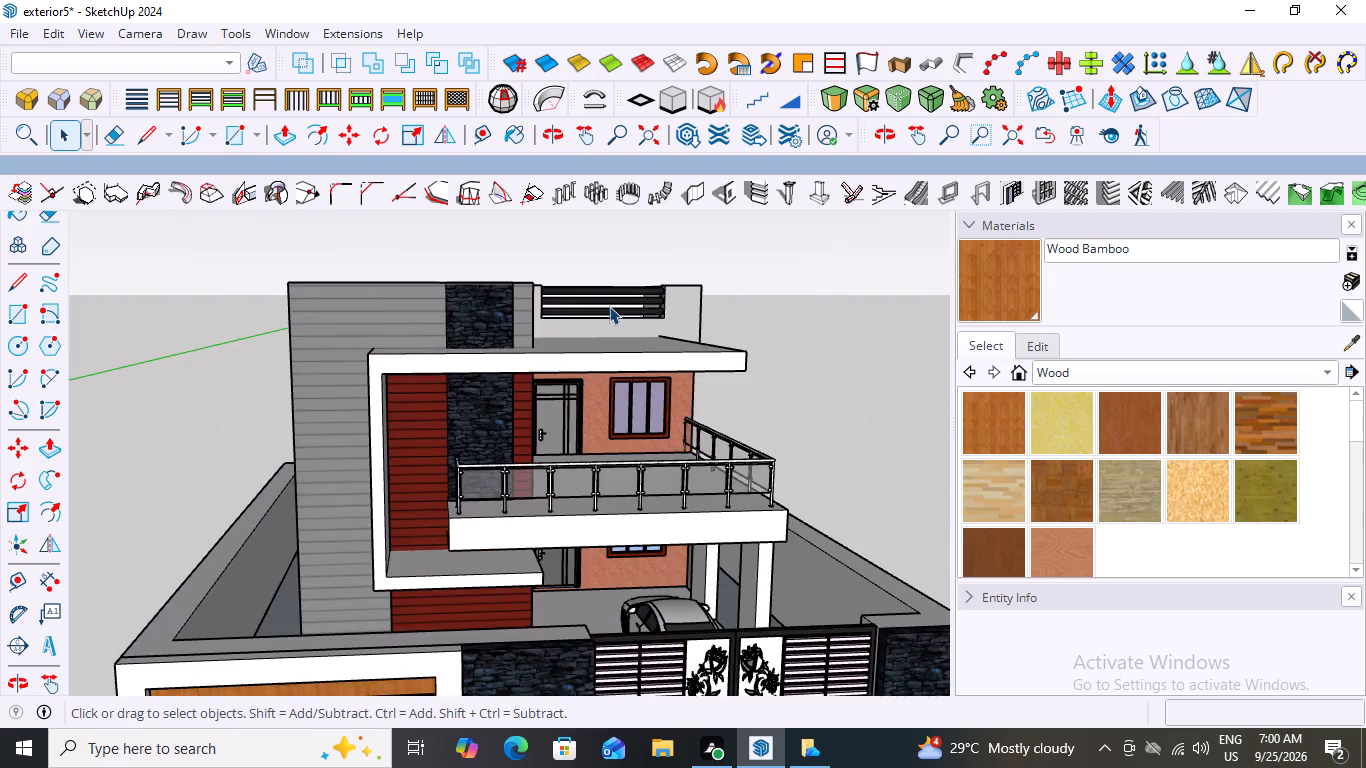
{"action": "scroll", "coordinate": [609, 306], "scroll_direction": "down", "scroll_amount": 6}
{"action": "scroll", "coordinate": [587, 549], "scroll_direction": "up", "scroll_amount": 2}
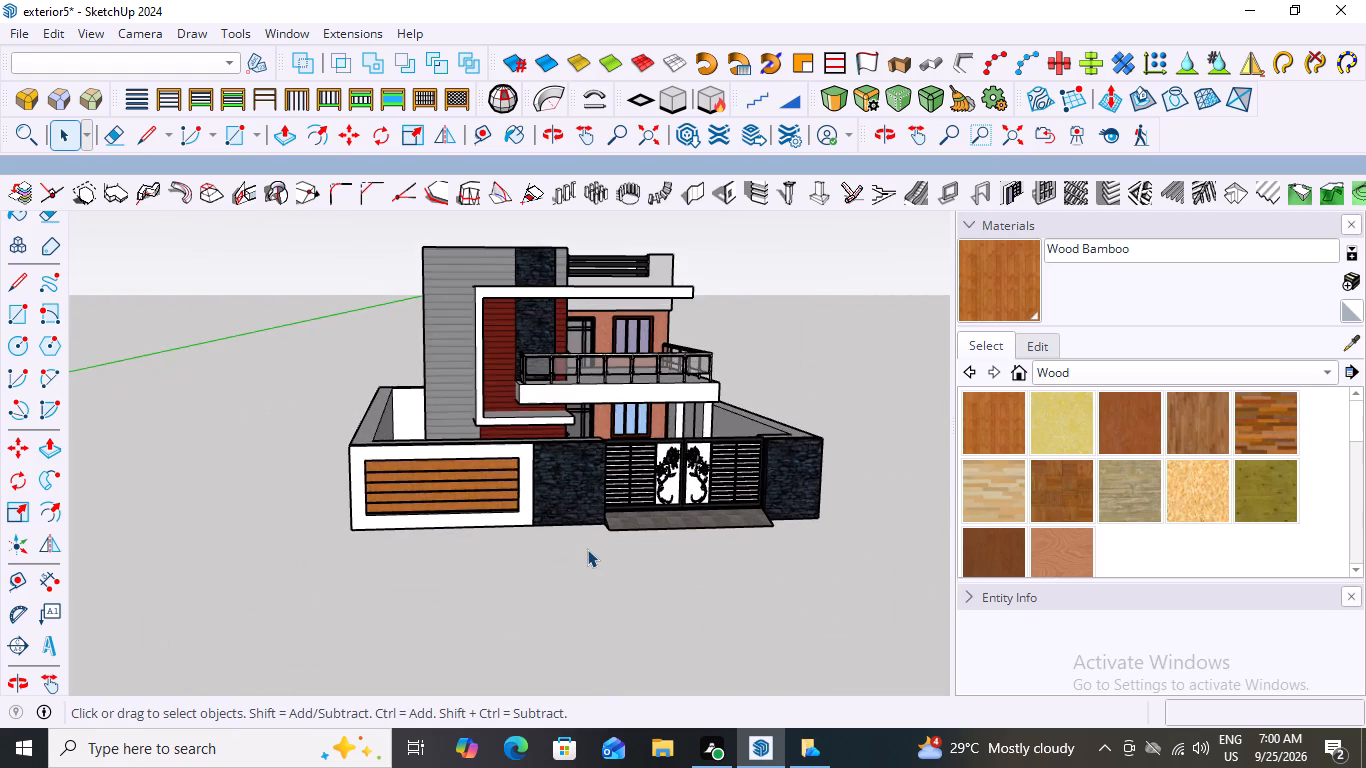
{"action": "middle_click_drag", "start_coordinate": [571, 538], "coordinate": [659, 505]}
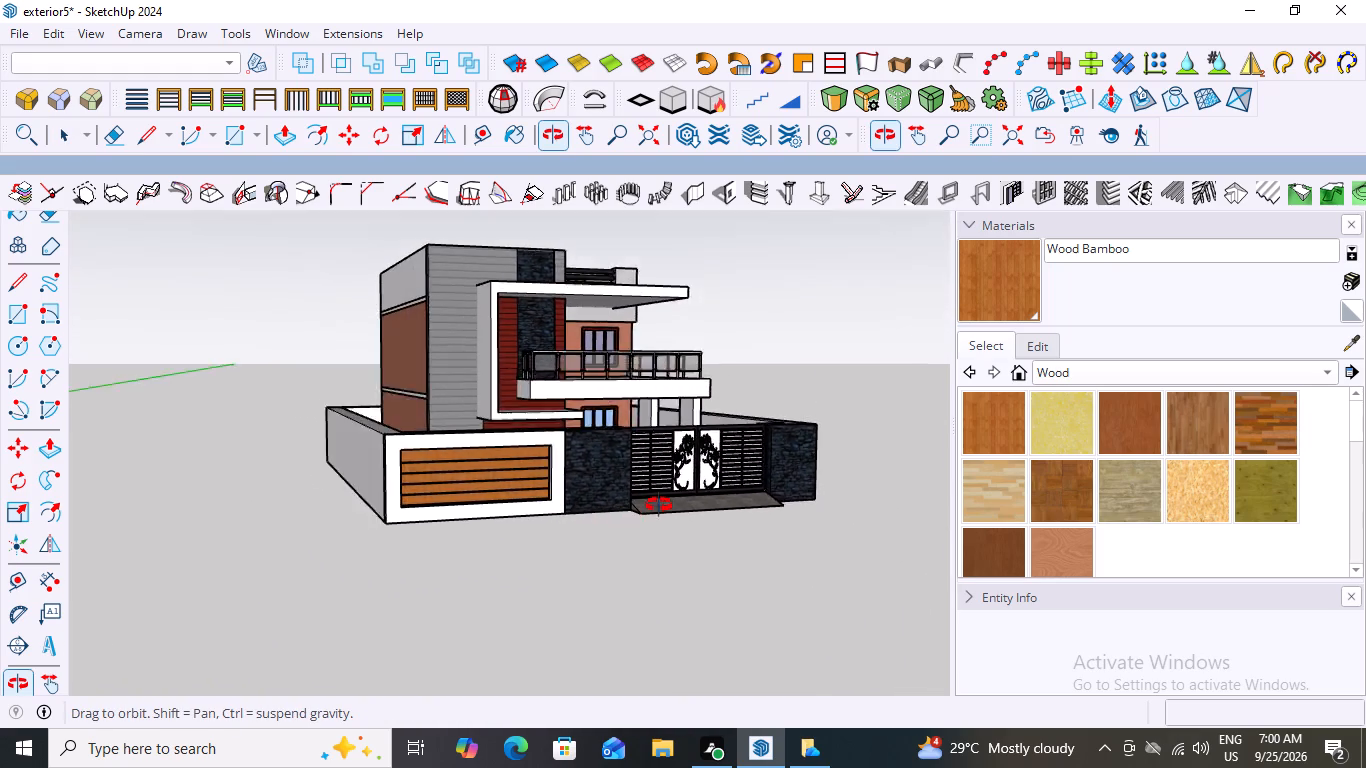
{"action": "middle_click_drag", "start_coordinate": [659, 505], "coordinate": [678, 496]}
{"action": "scroll", "coordinate": [676, 497], "scroll_direction": "up", "scroll_amount": 10}
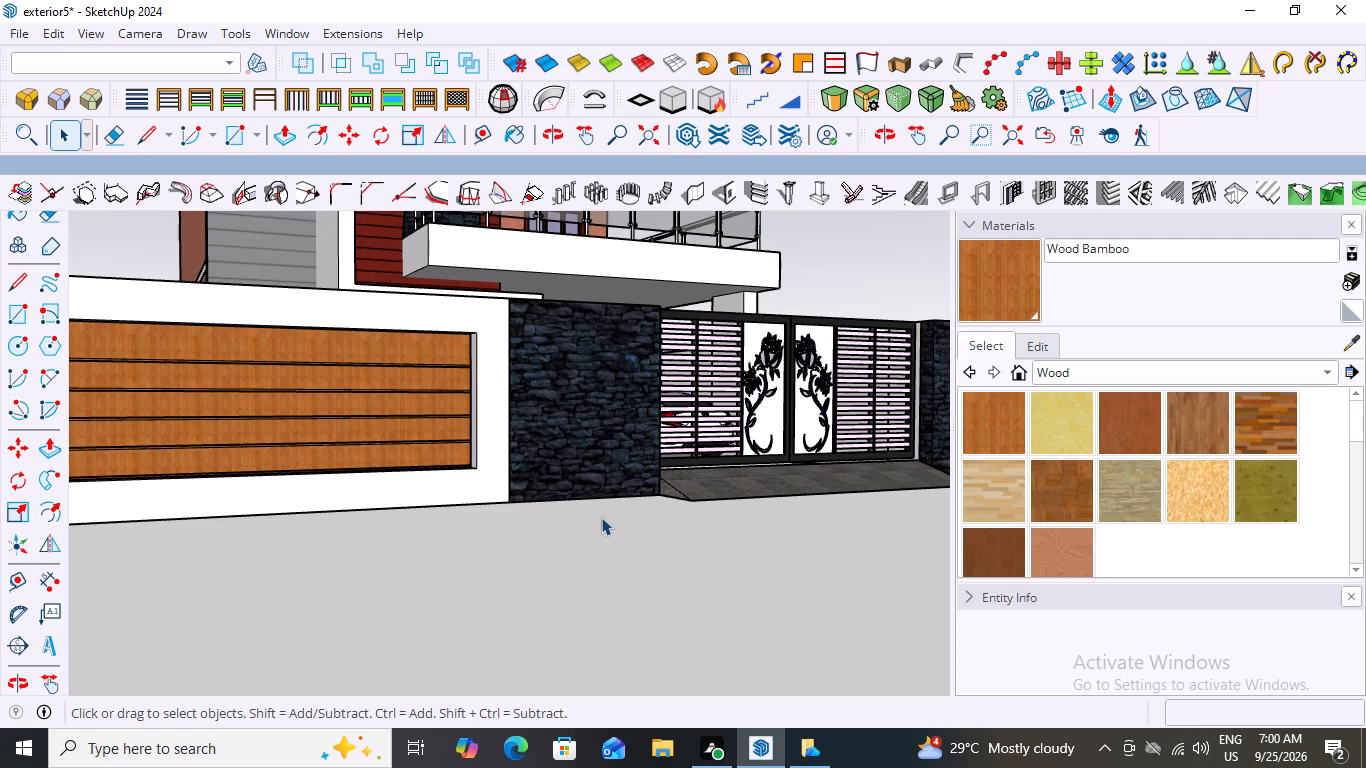
{"action": "scroll", "coordinate": [551, 512], "scroll_direction": "down", "scroll_amount": 11}
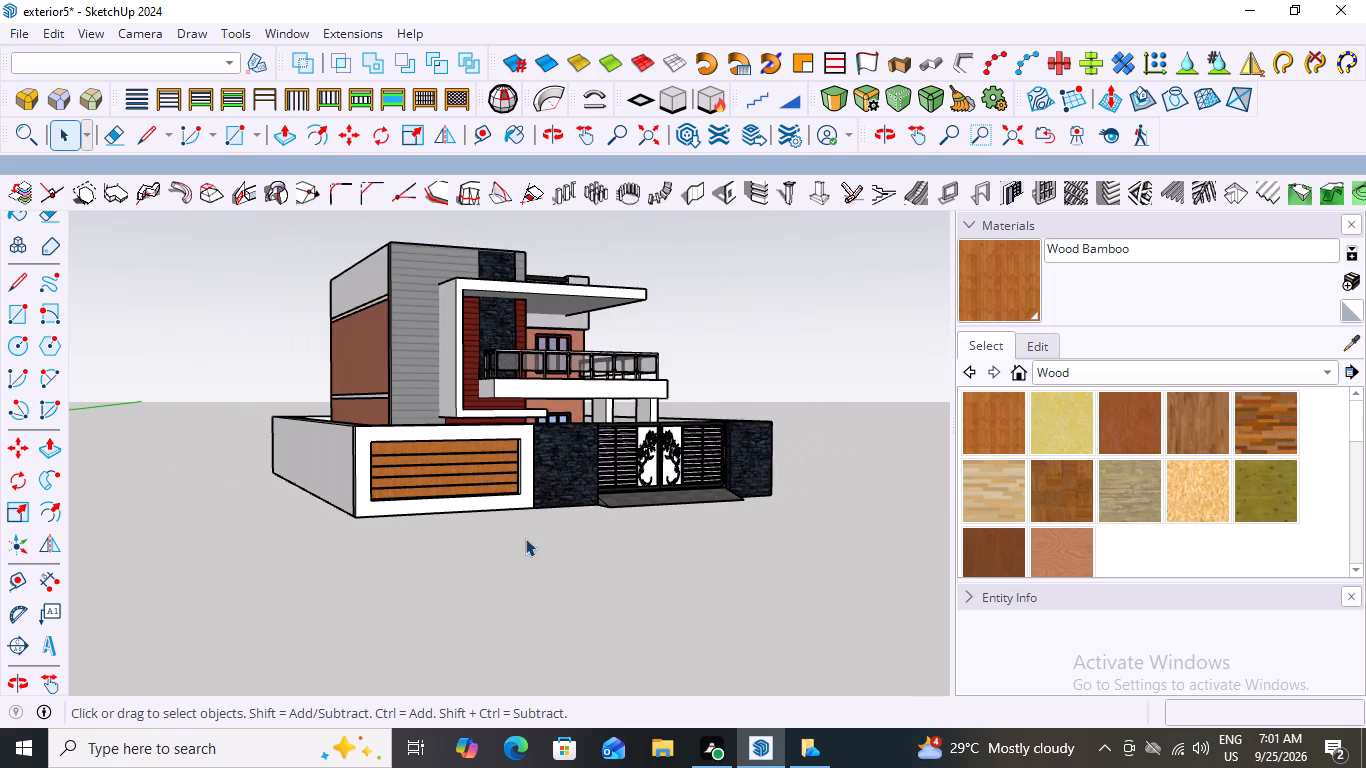
{"action": "middle_click_drag", "start_coordinate": [529, 538], "coordinate": [384, 586]}
{"action": "scroll", "coordinate": [384, 586], "scroll_direction": "up", "scroll_amount": 2}
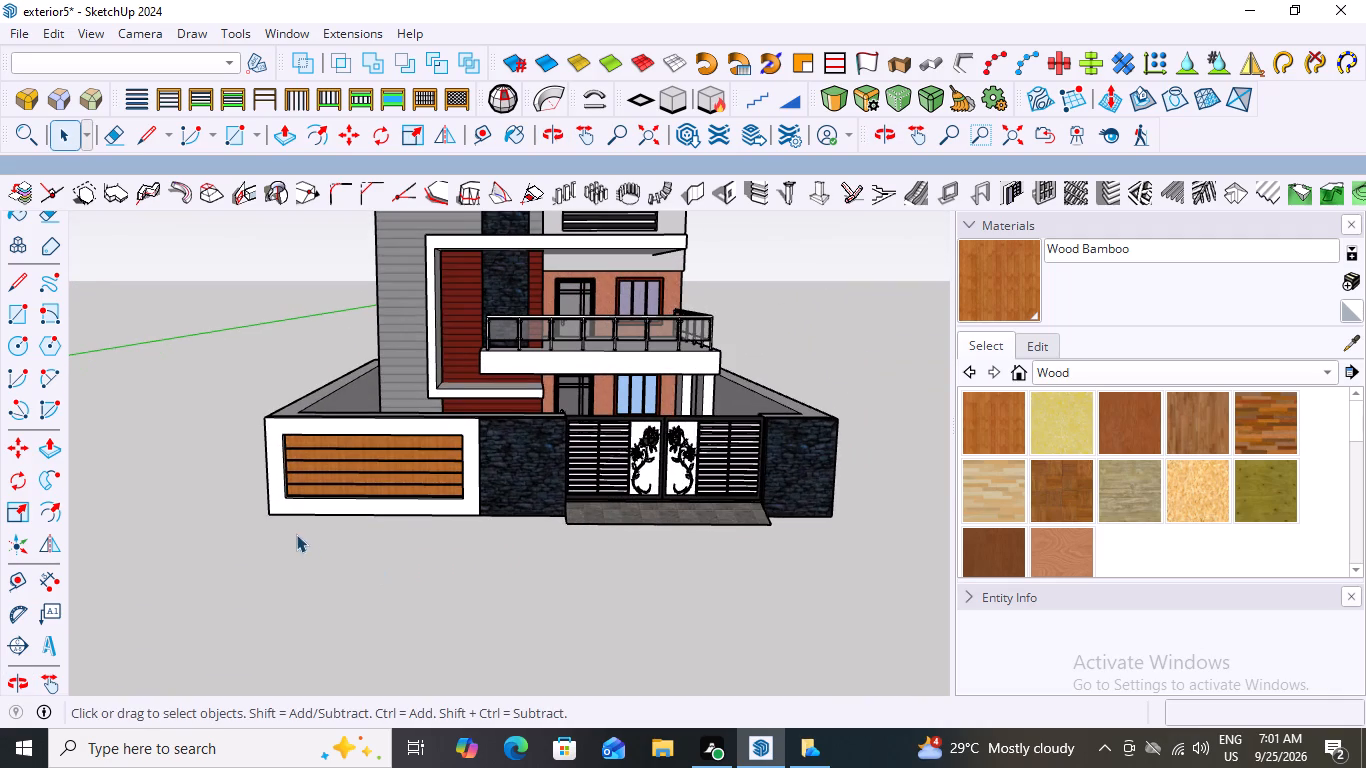
{"action": "scroll", "coordinate": [326, 535], "scroll_direction": "up", "scroll_amount": 2}
{"action": "scroll", "coordinate": [333, 530], "scroll_direction": "down", "scroll_amount": 8}
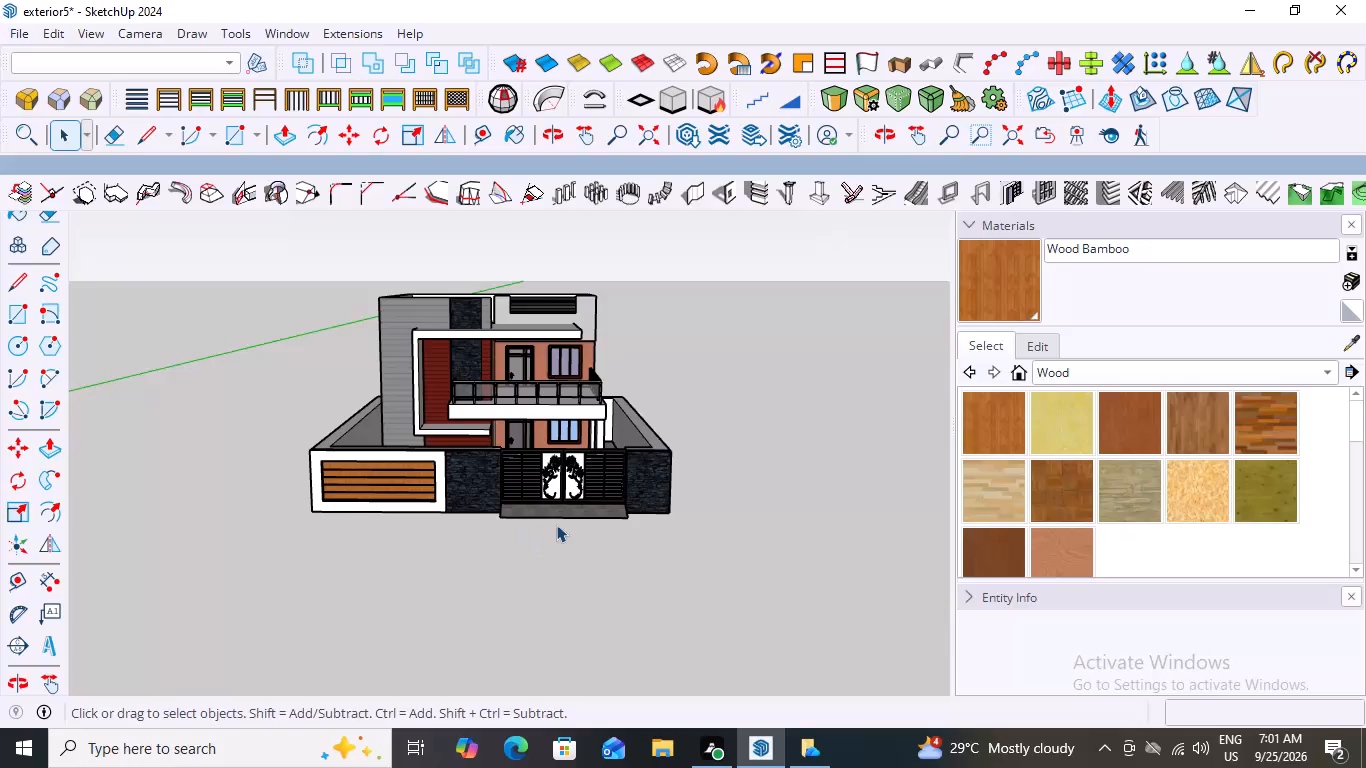
{"action": "middle_click_drag", "start_coordinate": [423, 492], "coordinate": [527, 493]}
{"action": "scroll", "coordinate": [467, 473], "scroll_direction": "up", "scroll_amount": 6}
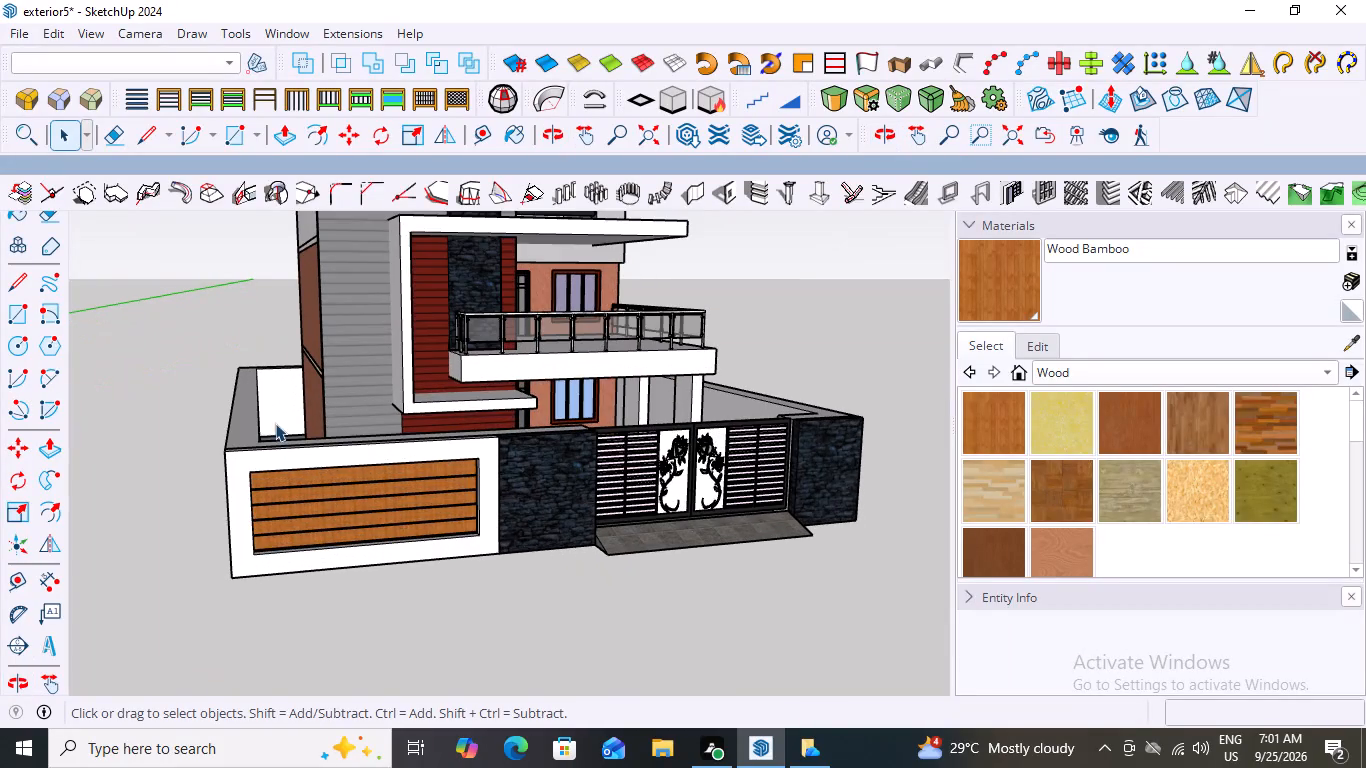
{"action": "scroll", "coordinate": [275, 418], "scroll_direction": "down", "scroll_amount": 8}
{"action": "middle_click_drag", "start_coordinate": [255, 431], "coordinate": [736, 417]}
{"action": "middle_click_drag", "start_coordinate": [281, 447], "coordinate": [106, 532]}
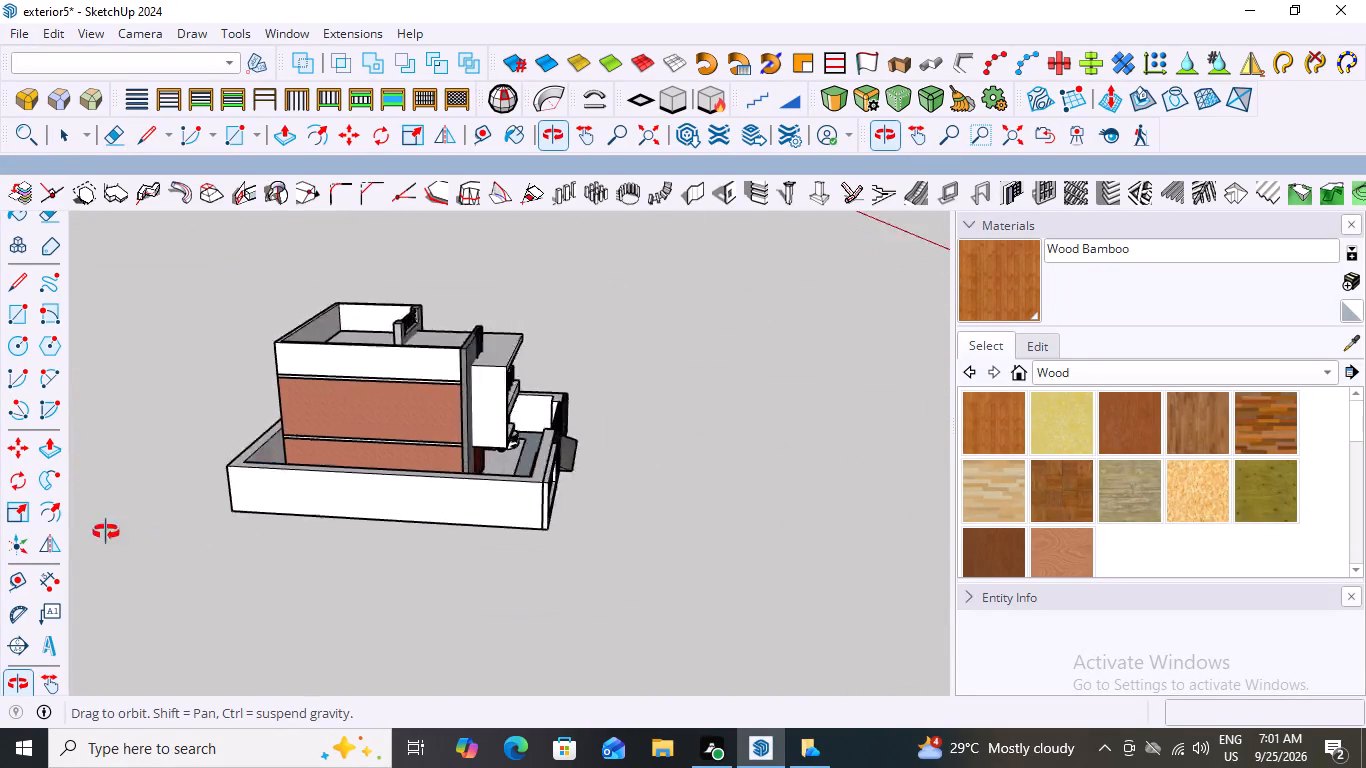
{"action": "middle_click_drag", "start_coordinate": [106, 532], "coordinate": [32, 524]}
{"action": "middle_click_drag", "start_coordinate": [430, 430], "coordinate": [3, 518]}
{"action": "middle_click_drag", "start_coordinate": [658, 384], "coordinate": [349, 356]}
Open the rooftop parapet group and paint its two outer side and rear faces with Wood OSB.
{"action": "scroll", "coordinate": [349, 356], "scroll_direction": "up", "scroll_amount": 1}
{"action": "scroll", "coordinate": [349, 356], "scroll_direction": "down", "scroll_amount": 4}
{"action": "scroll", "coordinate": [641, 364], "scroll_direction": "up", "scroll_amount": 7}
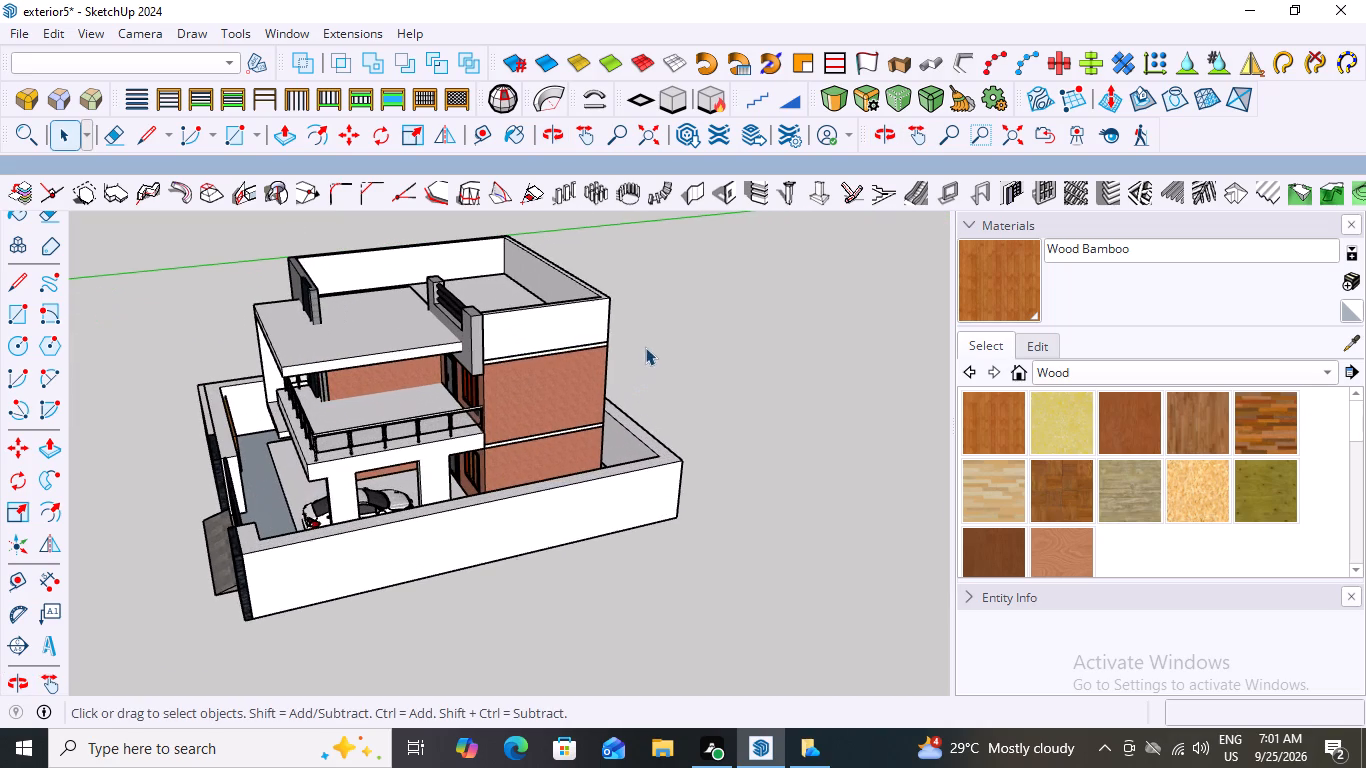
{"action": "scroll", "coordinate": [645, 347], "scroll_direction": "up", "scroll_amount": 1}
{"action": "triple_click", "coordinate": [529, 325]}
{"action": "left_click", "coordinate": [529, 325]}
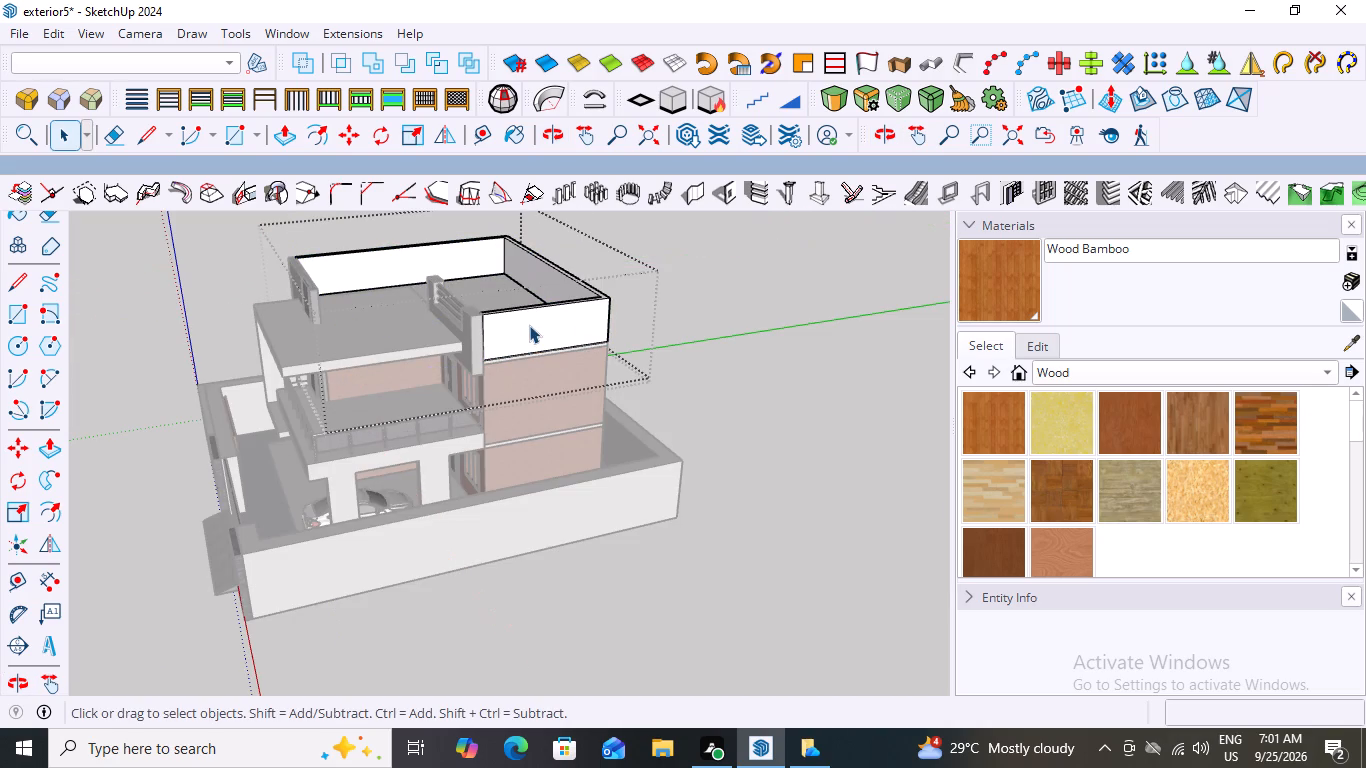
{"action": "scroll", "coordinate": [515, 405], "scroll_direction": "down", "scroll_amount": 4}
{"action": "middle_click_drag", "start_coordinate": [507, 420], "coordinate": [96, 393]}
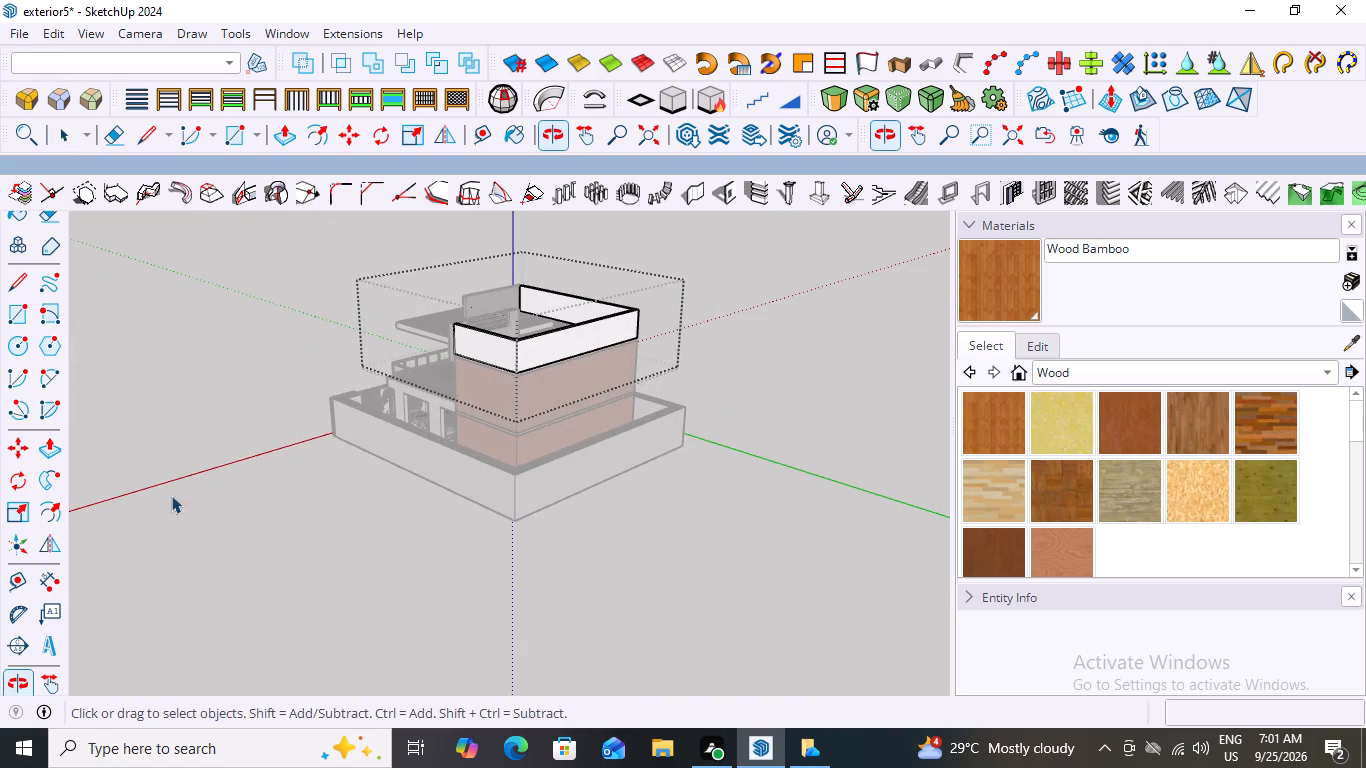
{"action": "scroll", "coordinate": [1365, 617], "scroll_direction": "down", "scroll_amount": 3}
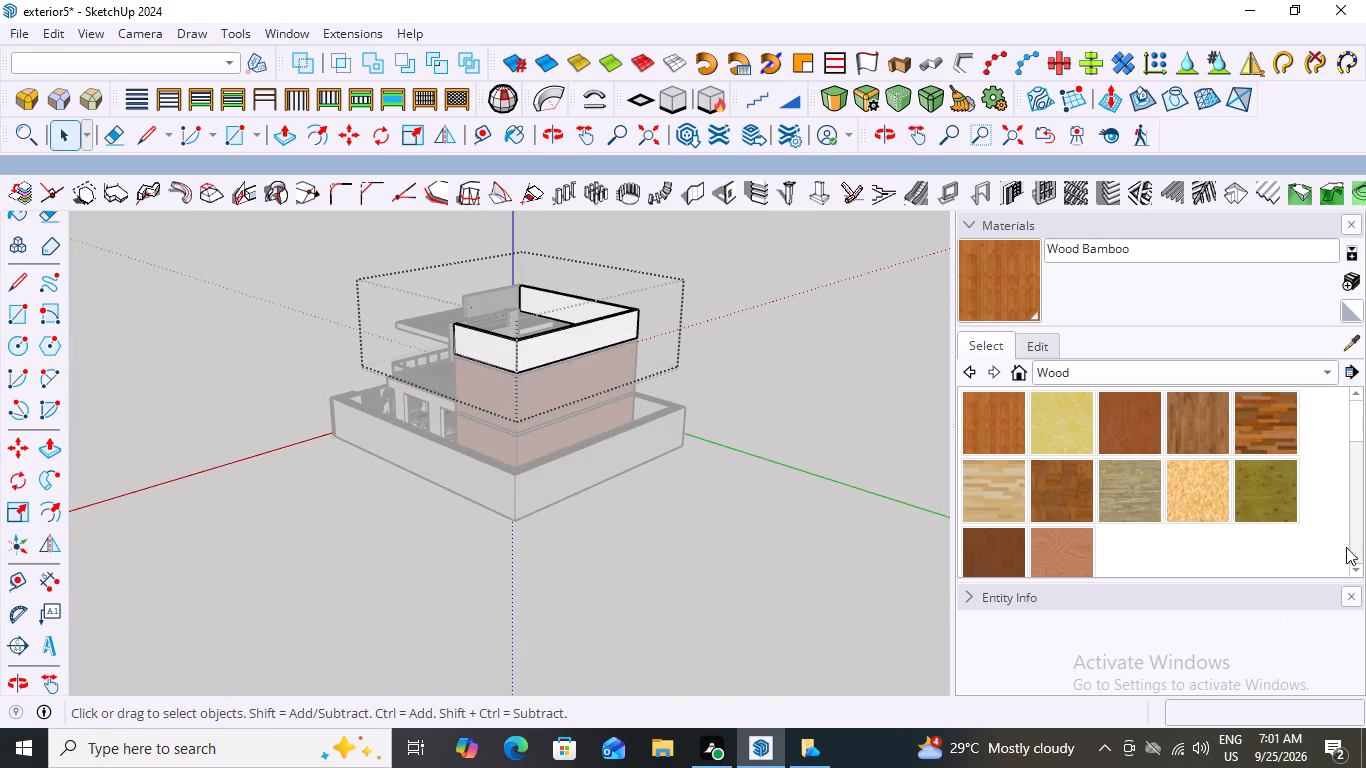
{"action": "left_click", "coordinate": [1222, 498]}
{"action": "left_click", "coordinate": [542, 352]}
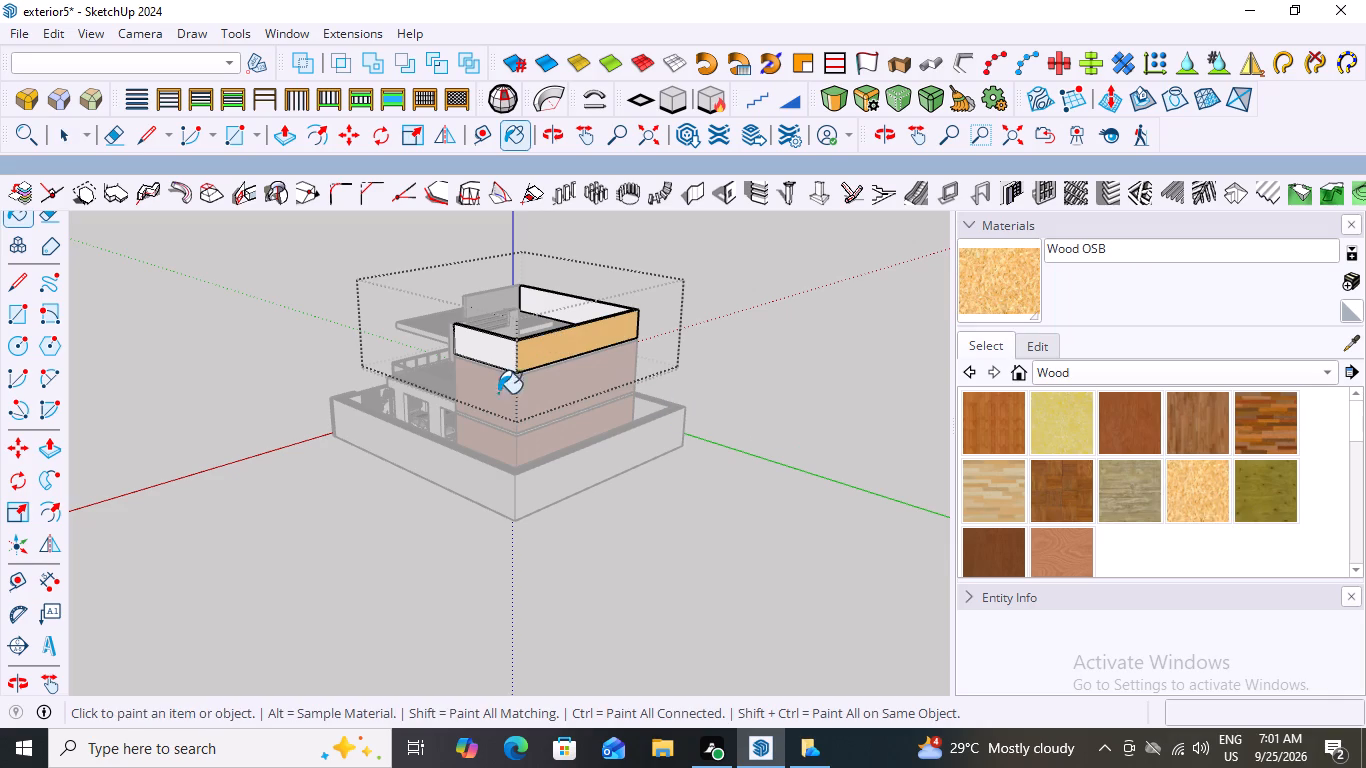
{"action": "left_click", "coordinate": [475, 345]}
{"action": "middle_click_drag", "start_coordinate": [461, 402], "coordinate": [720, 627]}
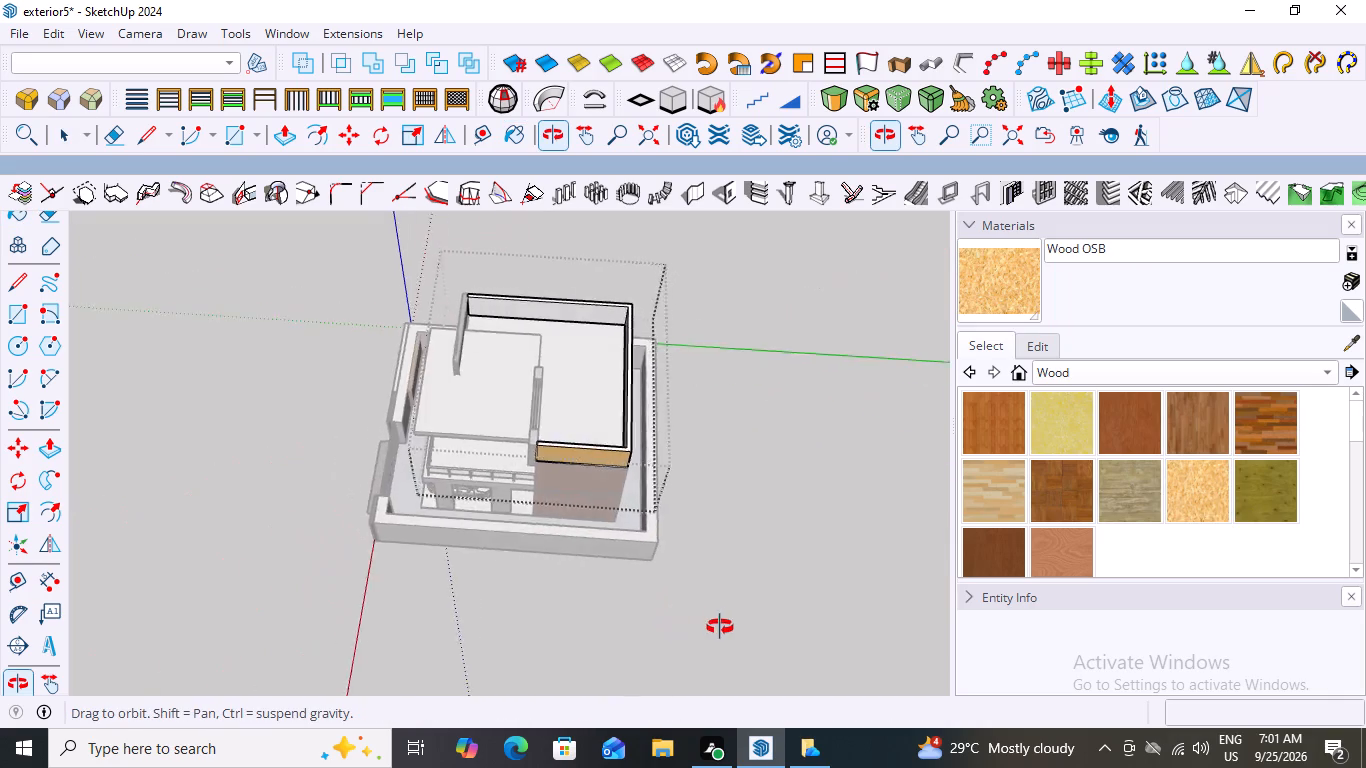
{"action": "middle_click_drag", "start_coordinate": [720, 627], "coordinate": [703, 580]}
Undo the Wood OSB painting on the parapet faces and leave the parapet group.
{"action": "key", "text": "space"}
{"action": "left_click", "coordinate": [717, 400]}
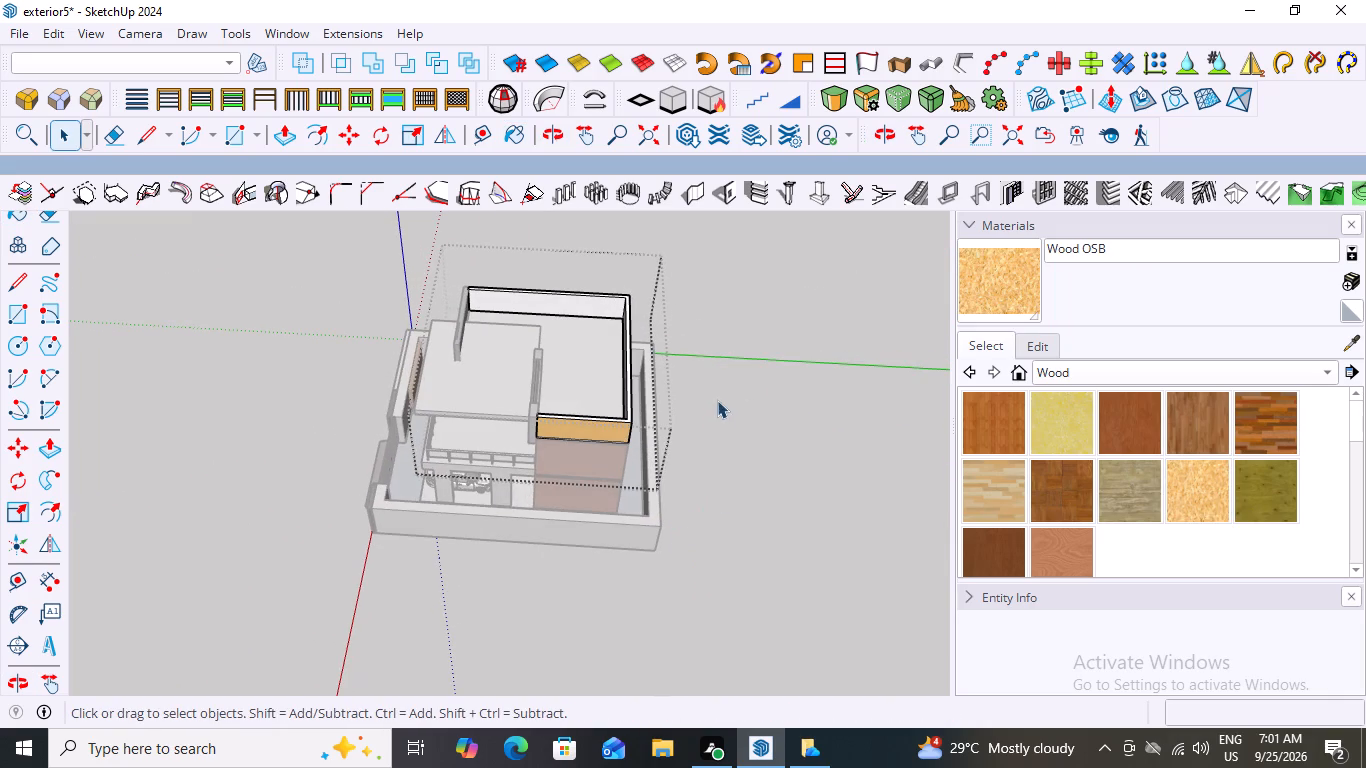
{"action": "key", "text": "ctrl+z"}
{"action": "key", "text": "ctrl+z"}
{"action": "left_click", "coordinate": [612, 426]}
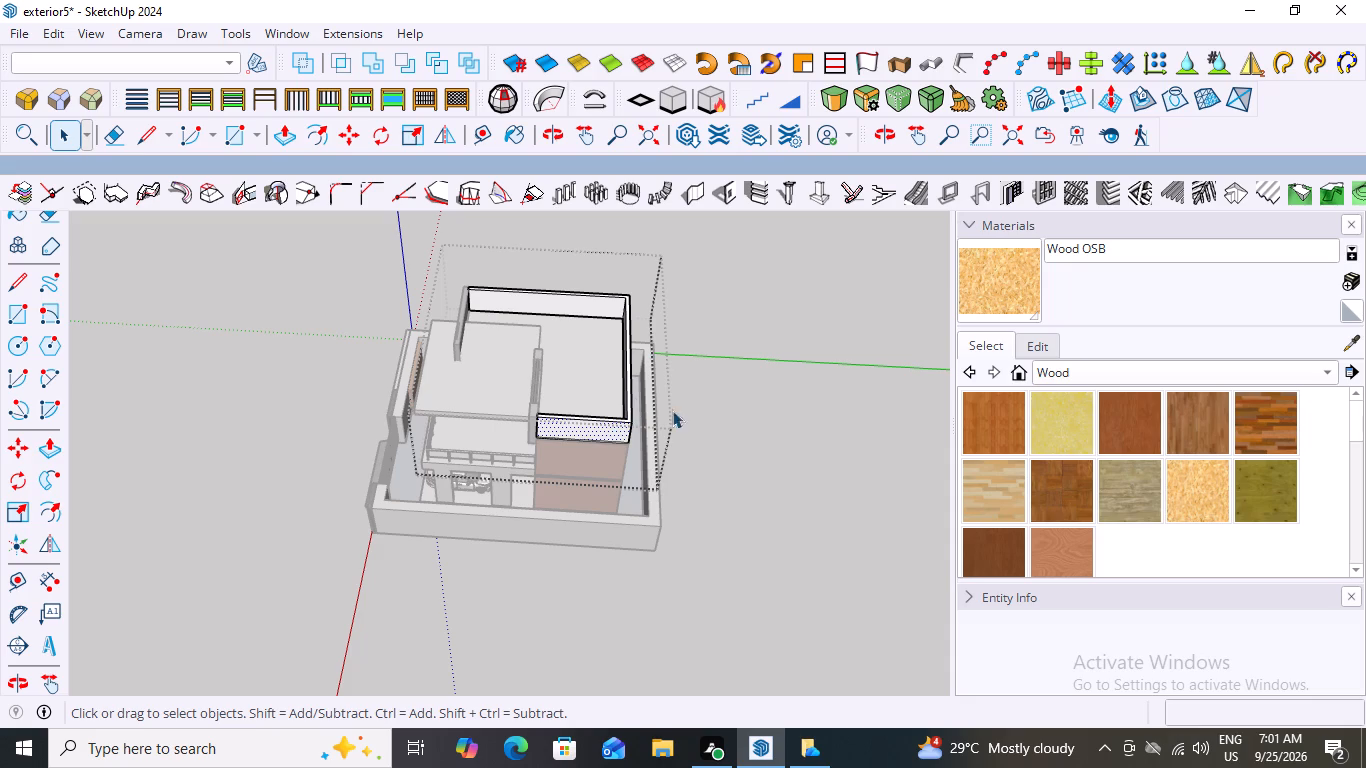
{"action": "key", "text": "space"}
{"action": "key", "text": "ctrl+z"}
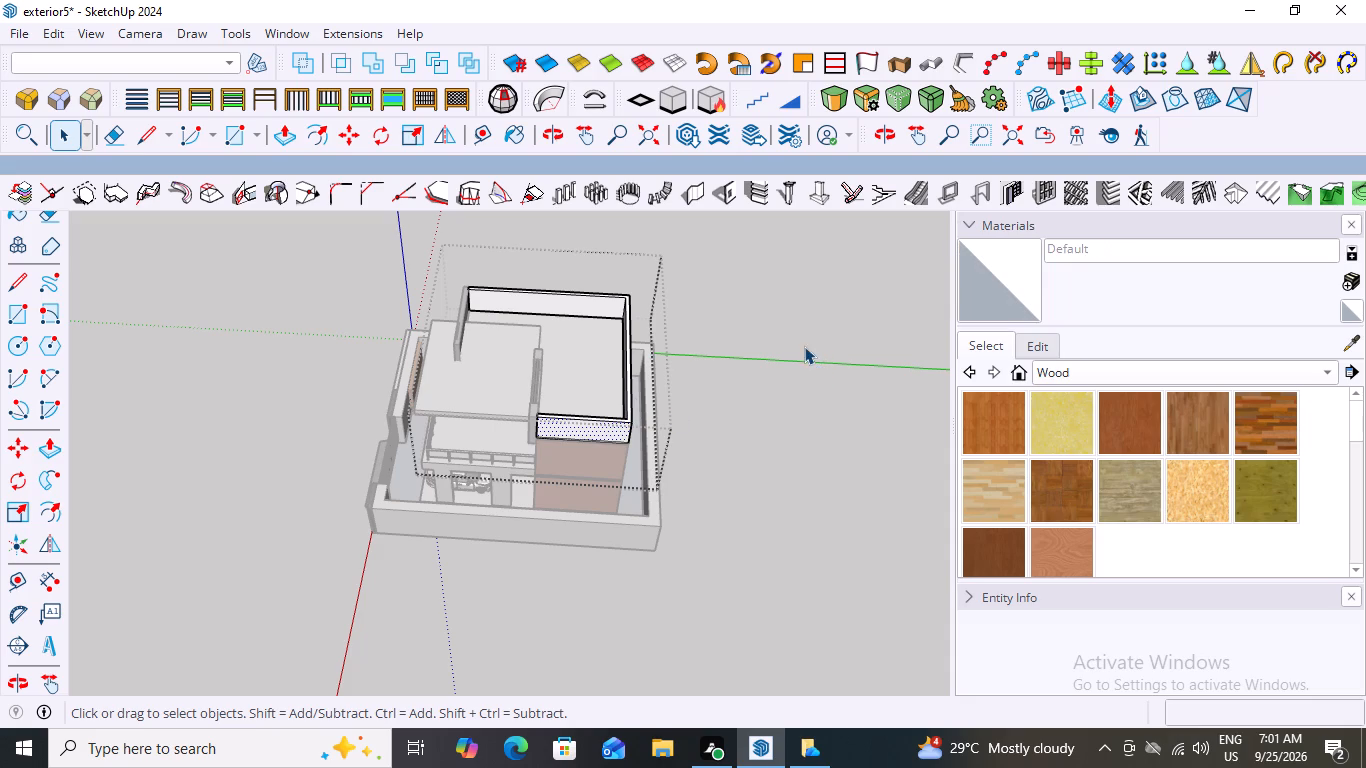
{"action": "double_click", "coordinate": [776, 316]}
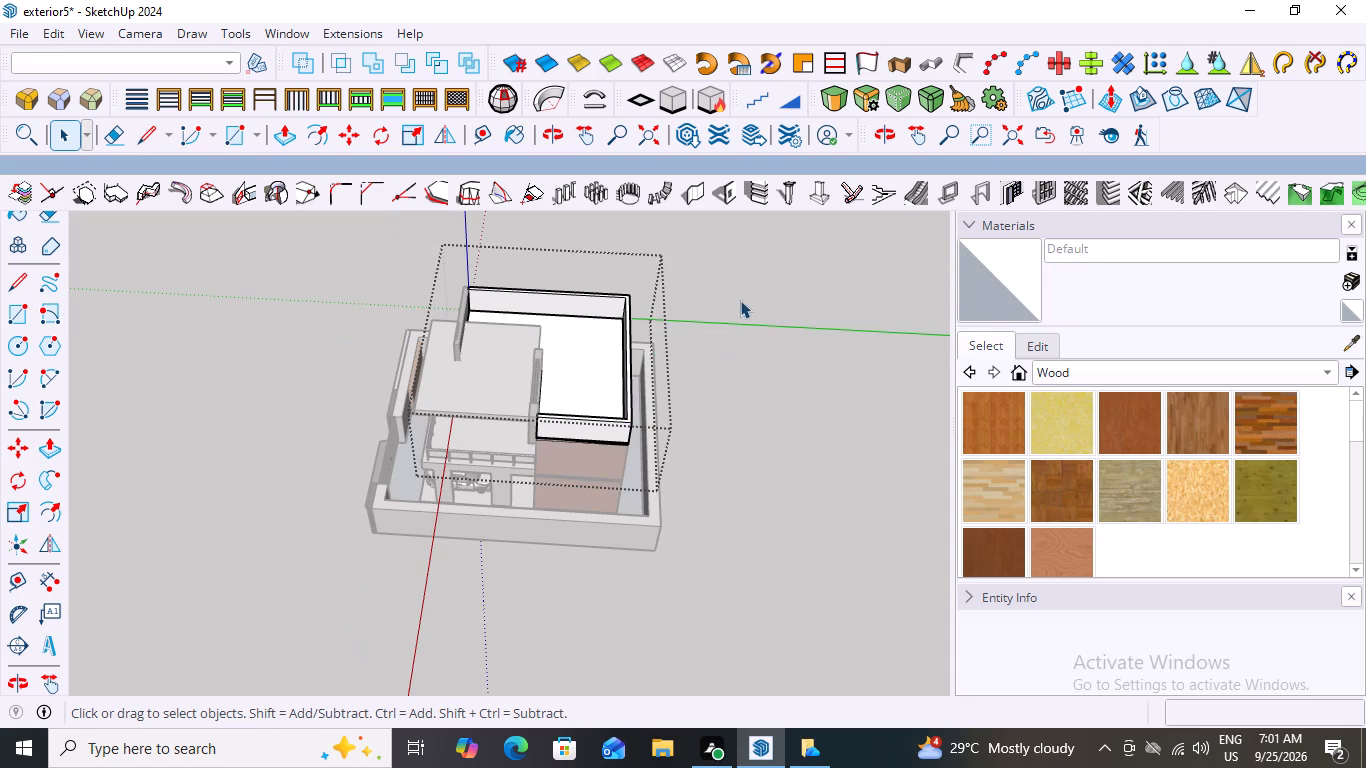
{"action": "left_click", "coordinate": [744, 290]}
Paint the whole rooftop parapet group with Wood Lumber ButtJoined and clear the selection.
{"action": "left_click", "coordinate": [593, 424]}
{"action": "scroll", "coordinate": [618, 465], "scroll_direction": "up", "scroll_amount": 3}
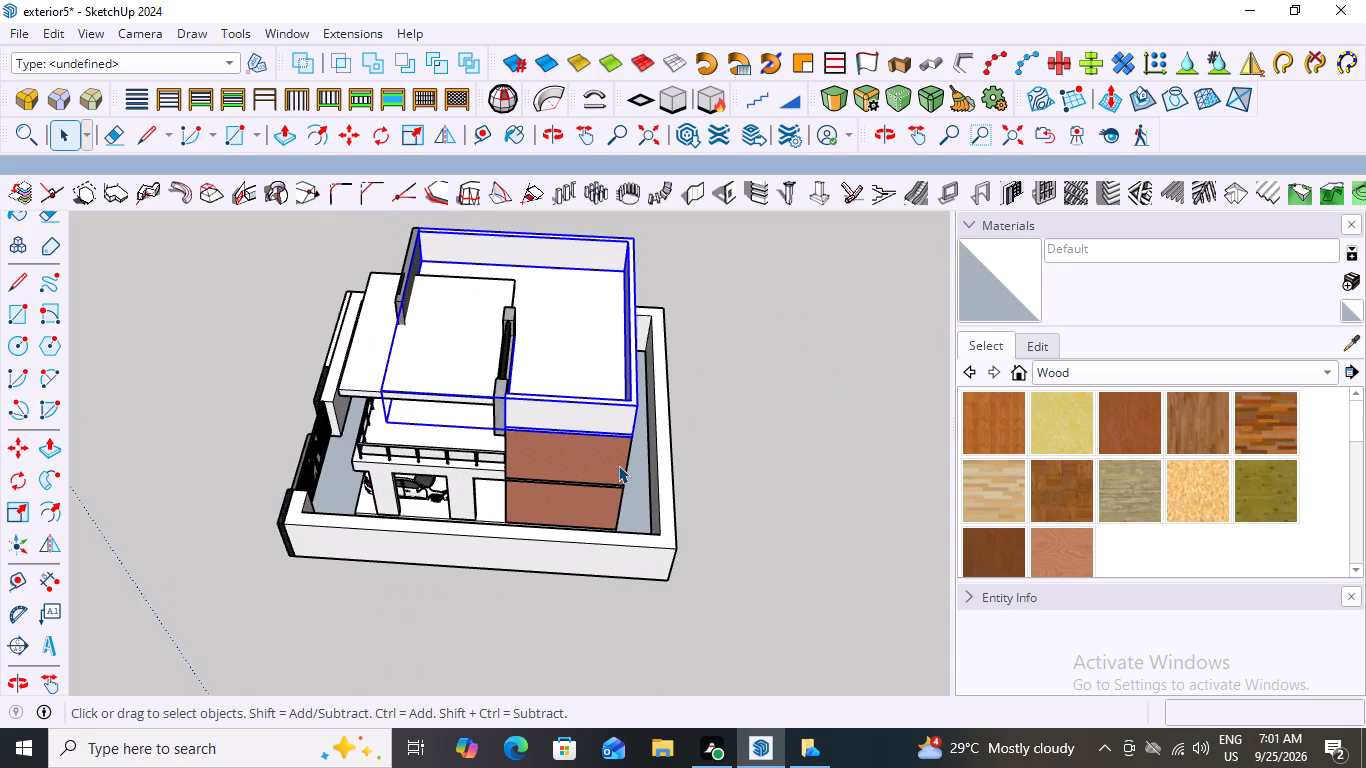
{"action": "scroll", "coordinate": [461, 448], "scroll_direction": "down", "scroll_amount": 7}
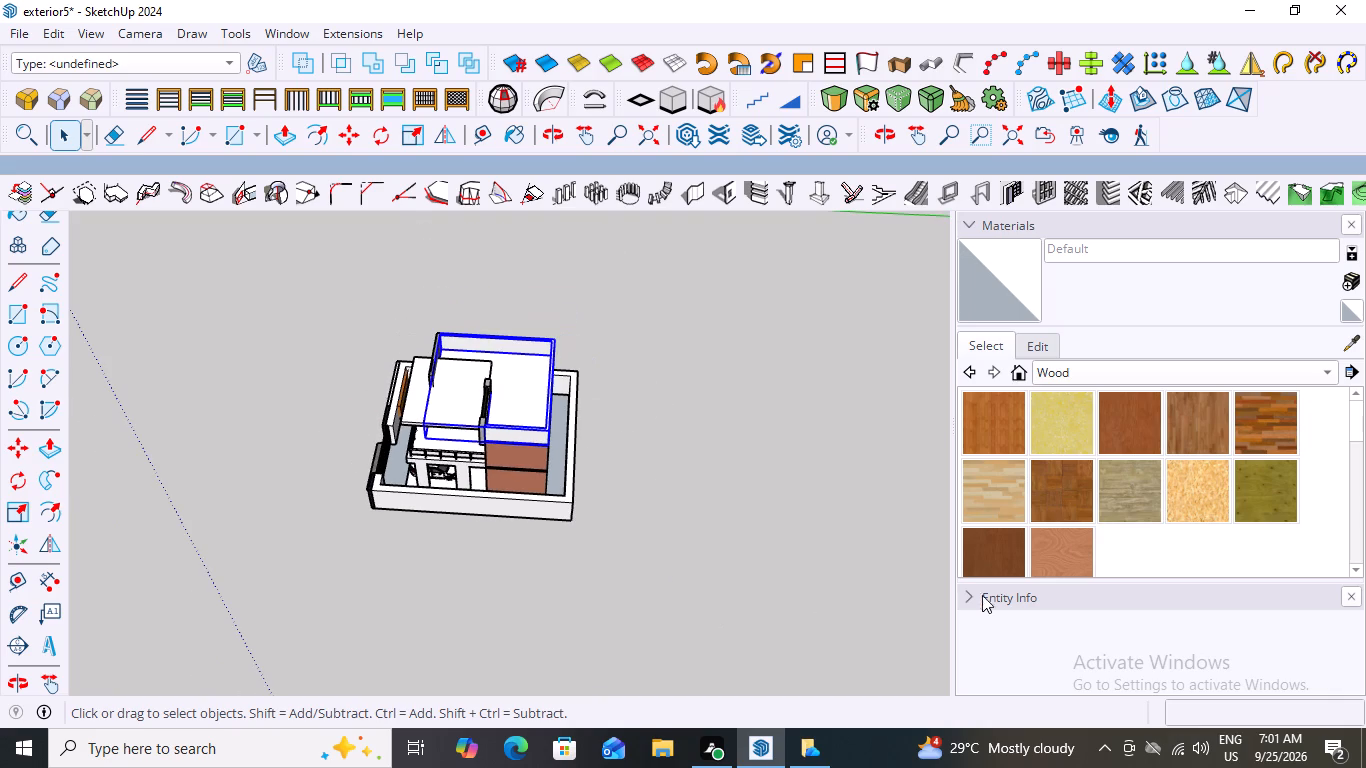
{"action": "scroll", "coordinate": [1185, 502], "scroll_direction": "down", "scroll_amount": 3}
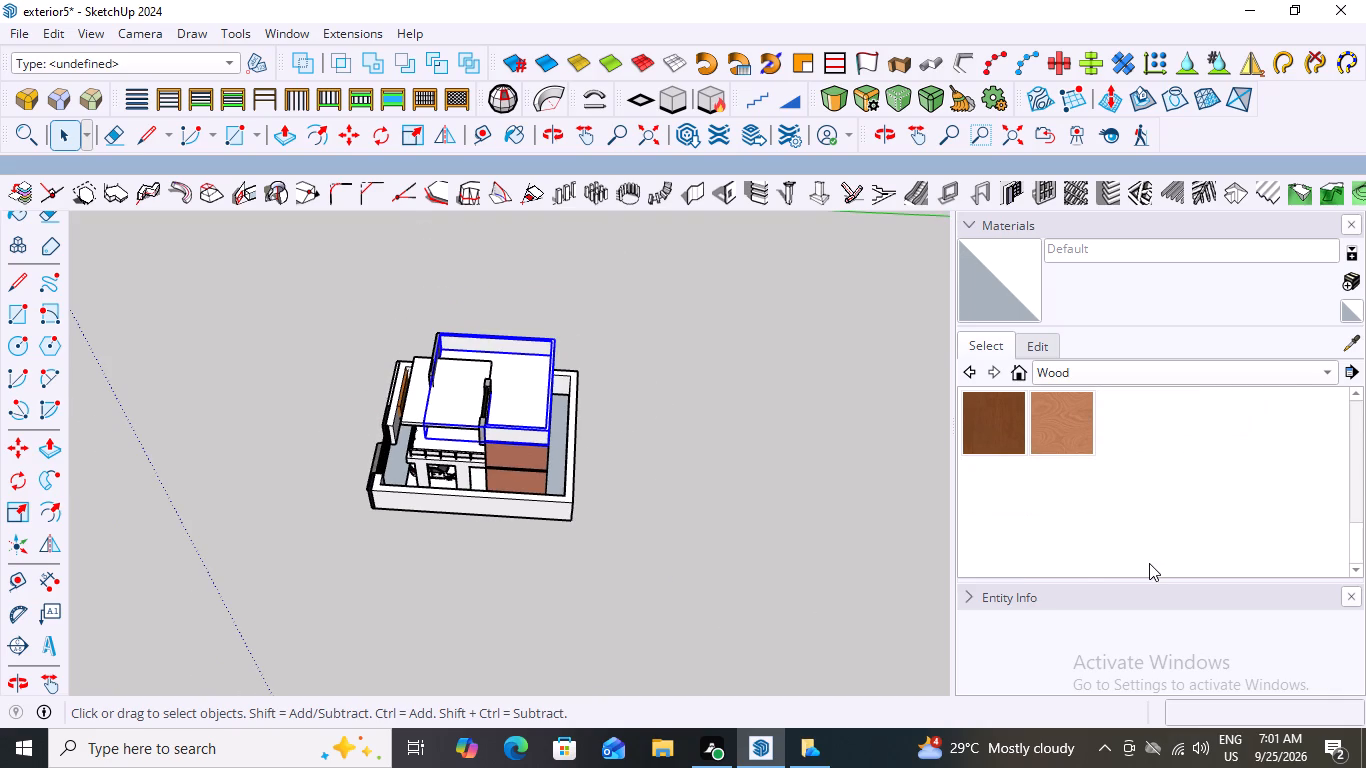
{"action": "scroll", "coordinate": [1149, 563], "scroll_direction": "up", "scroll_amount": 2}
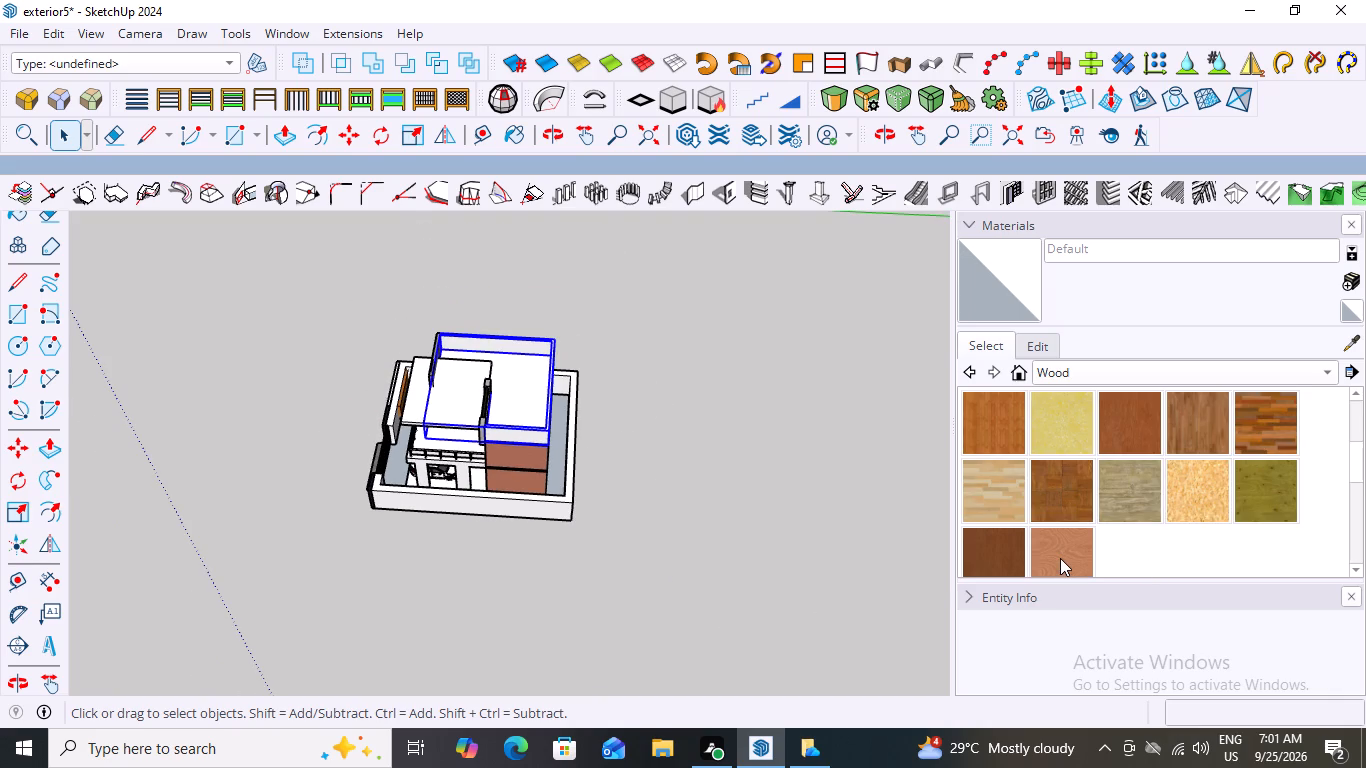
{"action": "left_click", "coordinate": [1129, 492]}
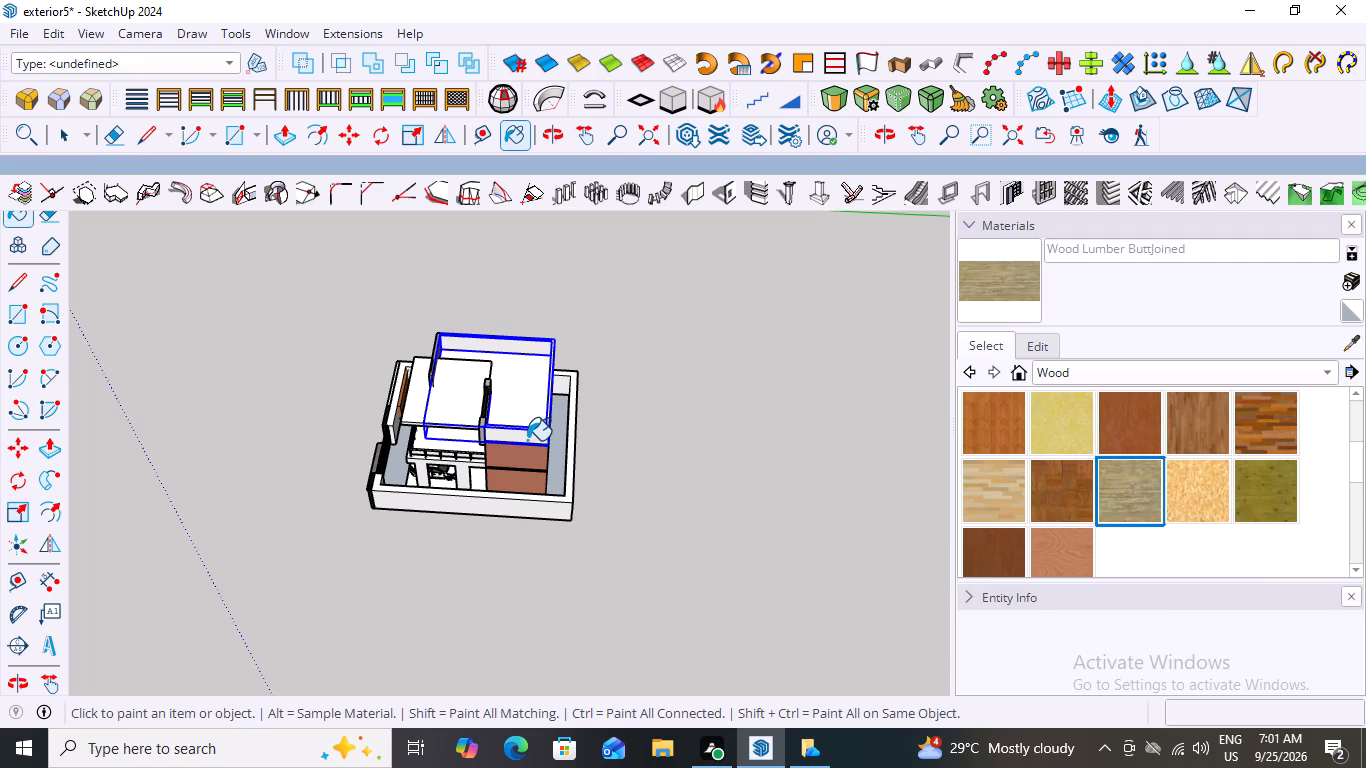
{"action": "left_click", "coordinate": [527, 440]}
{"action": "middle_click_drag", "start_coordinate": [635, 441], "coordinate": [680, 317]}
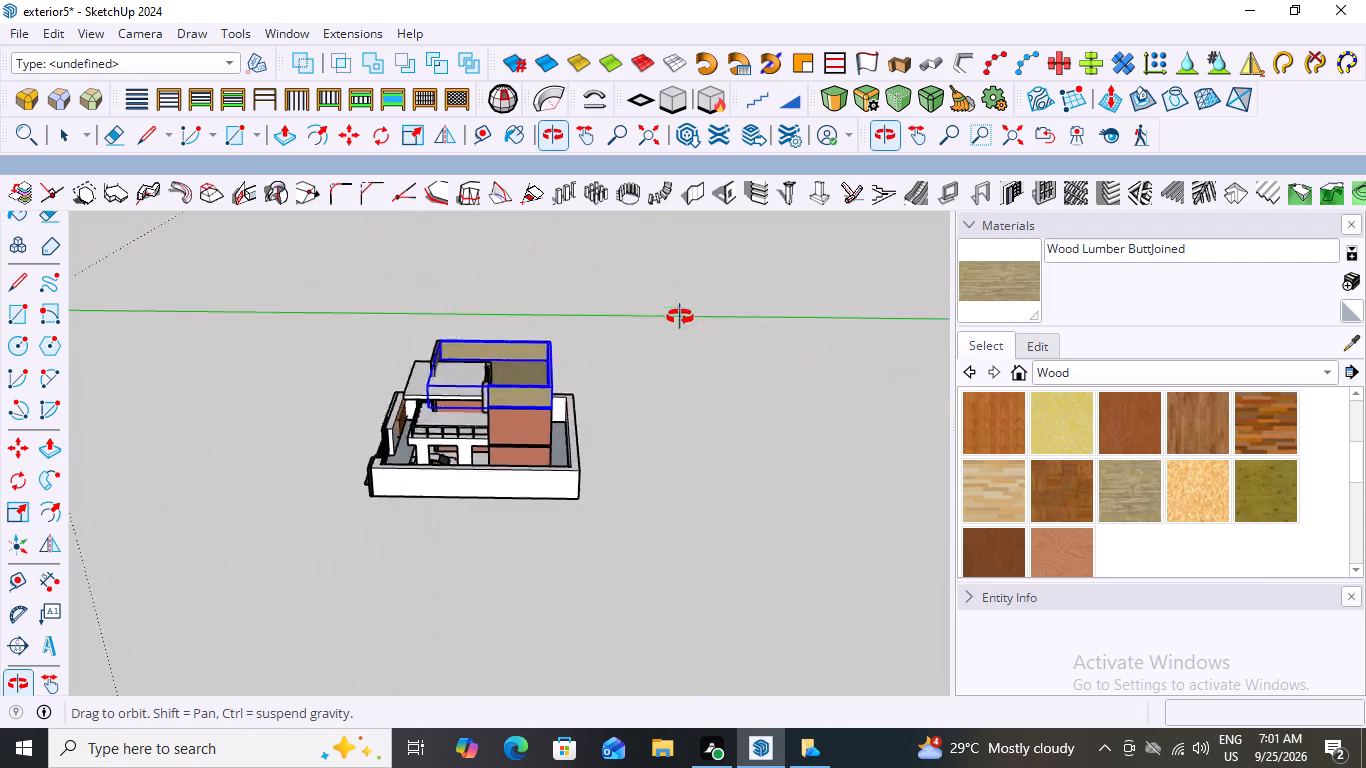
{"action": "middle_click_drag", "start_coordinate": [680, 317], "coordinate": [704, 320]}
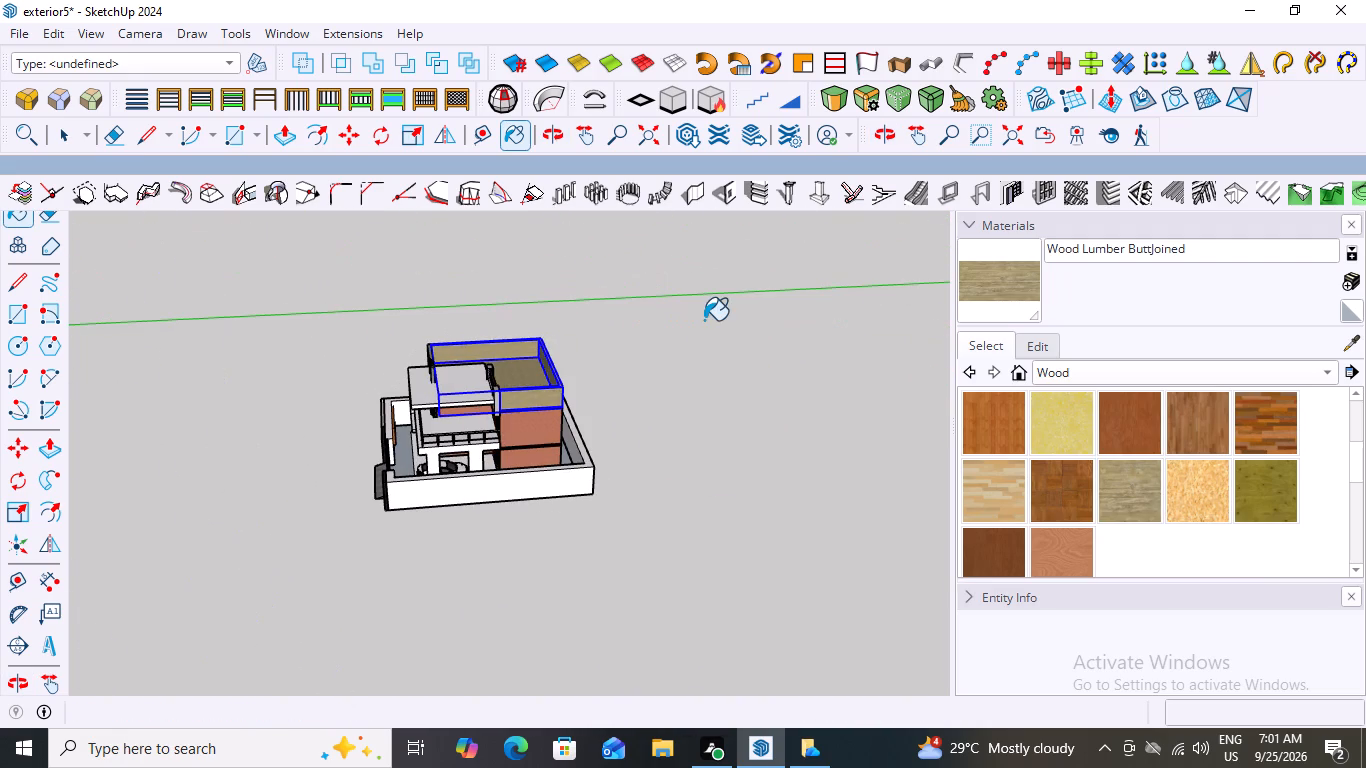
{"action": "key", "text": "space"}
{"action": "left_click", "coordinate": [695, 295]}
Examine the parapet's new wood finish from all sides of the house and against the front facade.
{"action": "middle_click_drag", "start_coordinate": [512, 403], "coordinate": [862, 356]}
{"action": "middle_click_drag", "start_coordinate": [269, 431], "coordinate": [793, 378]}
{"action": "middle_click_drag", "start_coordinate": [401, 479], "coordinate": [724, 456]}
{"action": "middle_click_drag", "start_coordinate": [322, 458], "coordinate": [670, 464]}
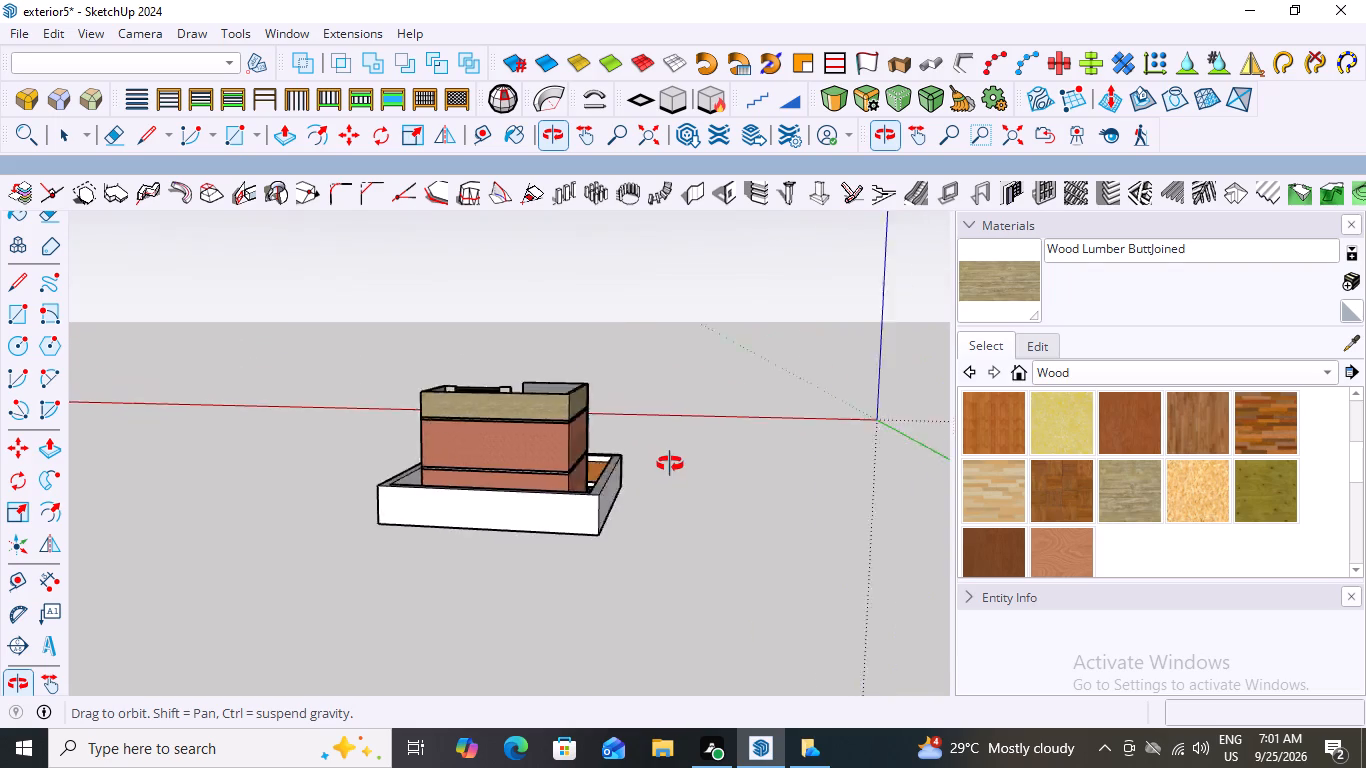
{"action": "middle_click_drag", "start_coordinate": [670, 464], "coordinate": [65, 433]}
{"action": "middle_click_drag", "start_coordinate": [494, 380], "coordinate": [70, 474]}
{"action": "scroll", "coordinate": [70, 474], "scroll_direction": "up", "scroll_amount": 1}
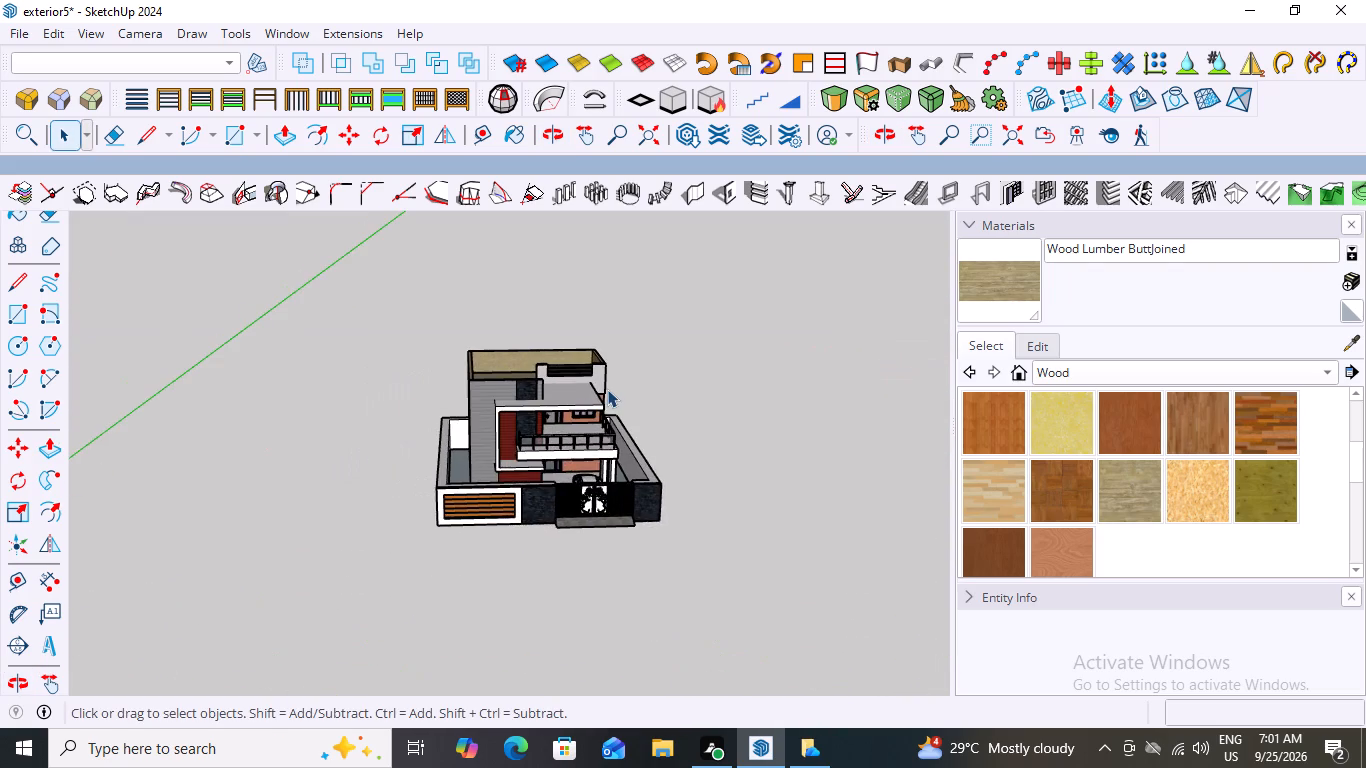
{"action": "scroll", "coordinate": [608, 389], "scroll_direction": "up", "scroll_amount": 6}
{"action": "middle_click_drag", "start_coordinate": [608, 389], "coordinate": [577, 326]}
{"action": "scroll", "coordinate": [608, 389], "scroll_direction": "up", "scroll_amount": 1}
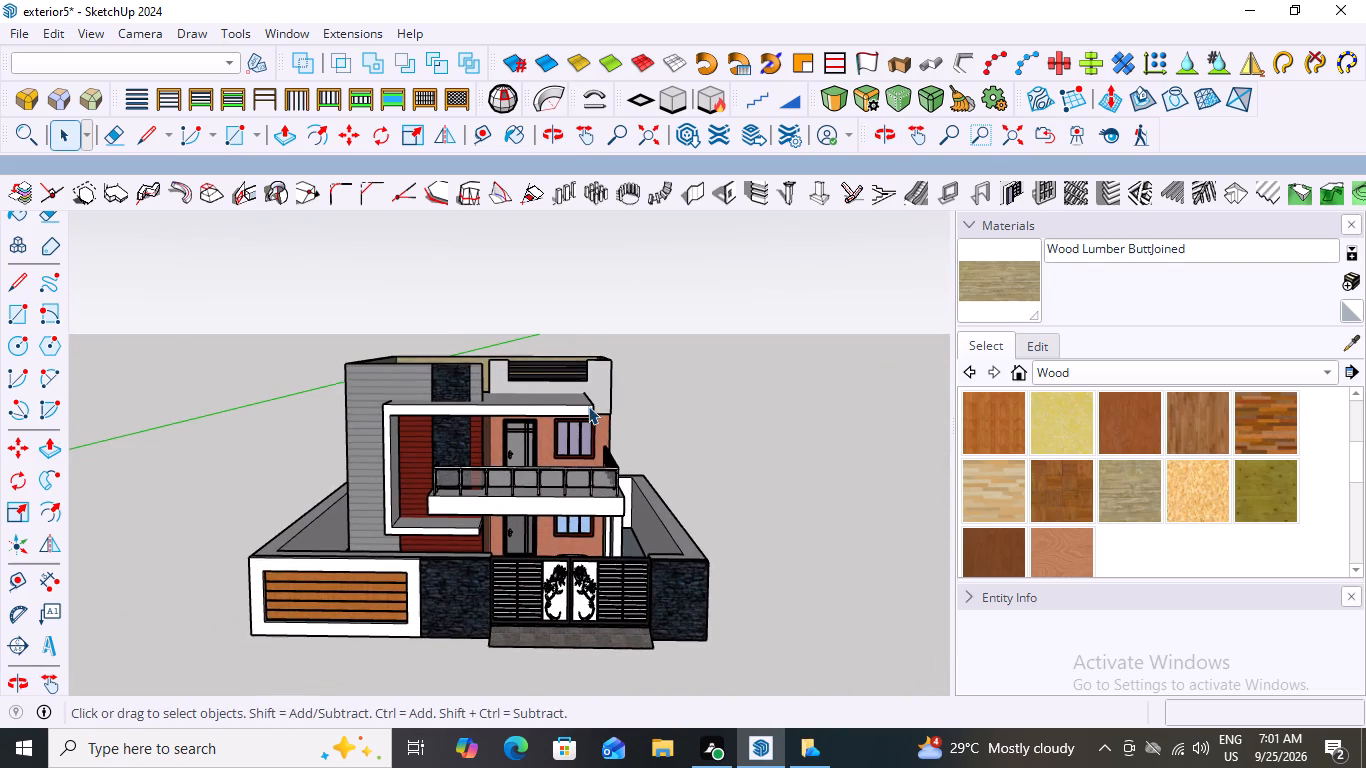
{"action": "scroll", "coordinate": [588, 406], "scroll_direction": "up", "scroll_amount": 1}
{"action": "middle_click_drag", "start_coordinate": [701, 395], "coordinate": [293, 406]}
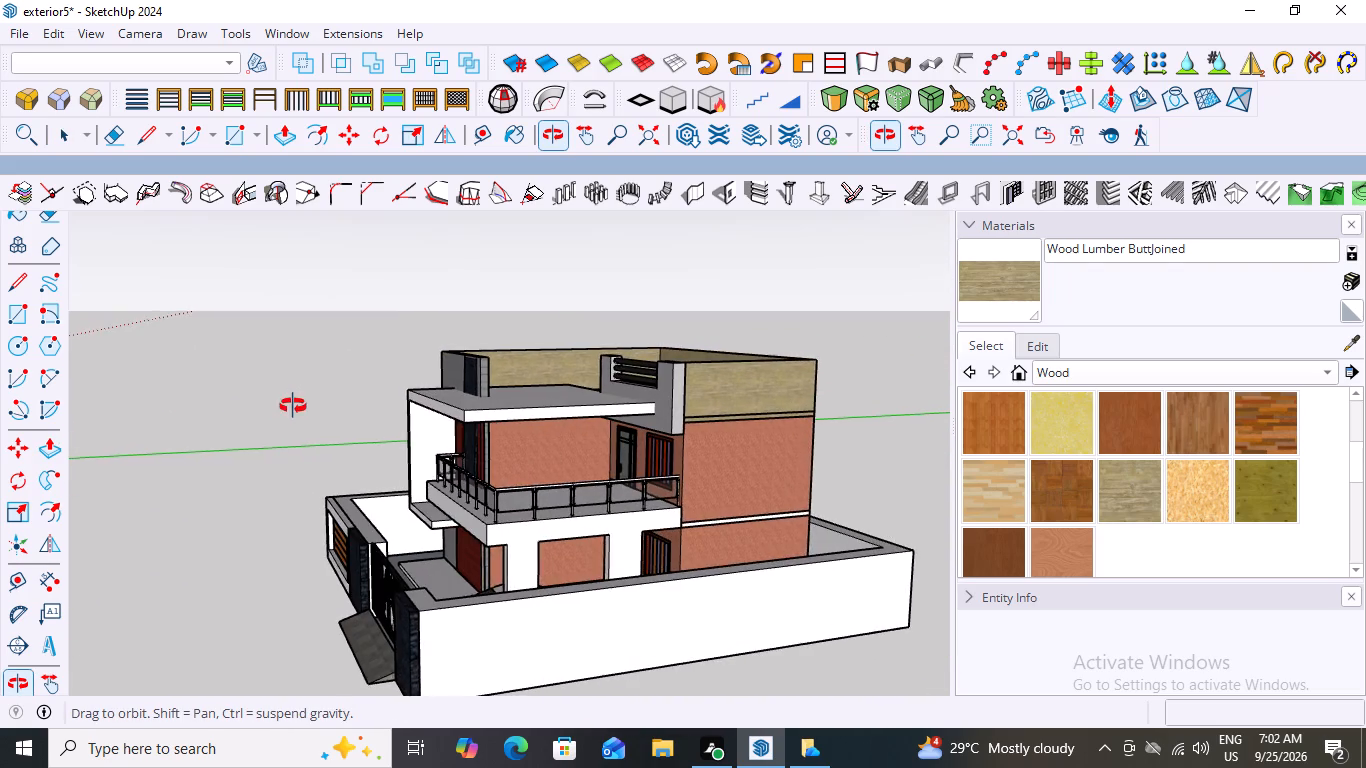
{"action": "middle_click_drag", "start_coordinate": [293, 406], "coordinate": [660, 457]}
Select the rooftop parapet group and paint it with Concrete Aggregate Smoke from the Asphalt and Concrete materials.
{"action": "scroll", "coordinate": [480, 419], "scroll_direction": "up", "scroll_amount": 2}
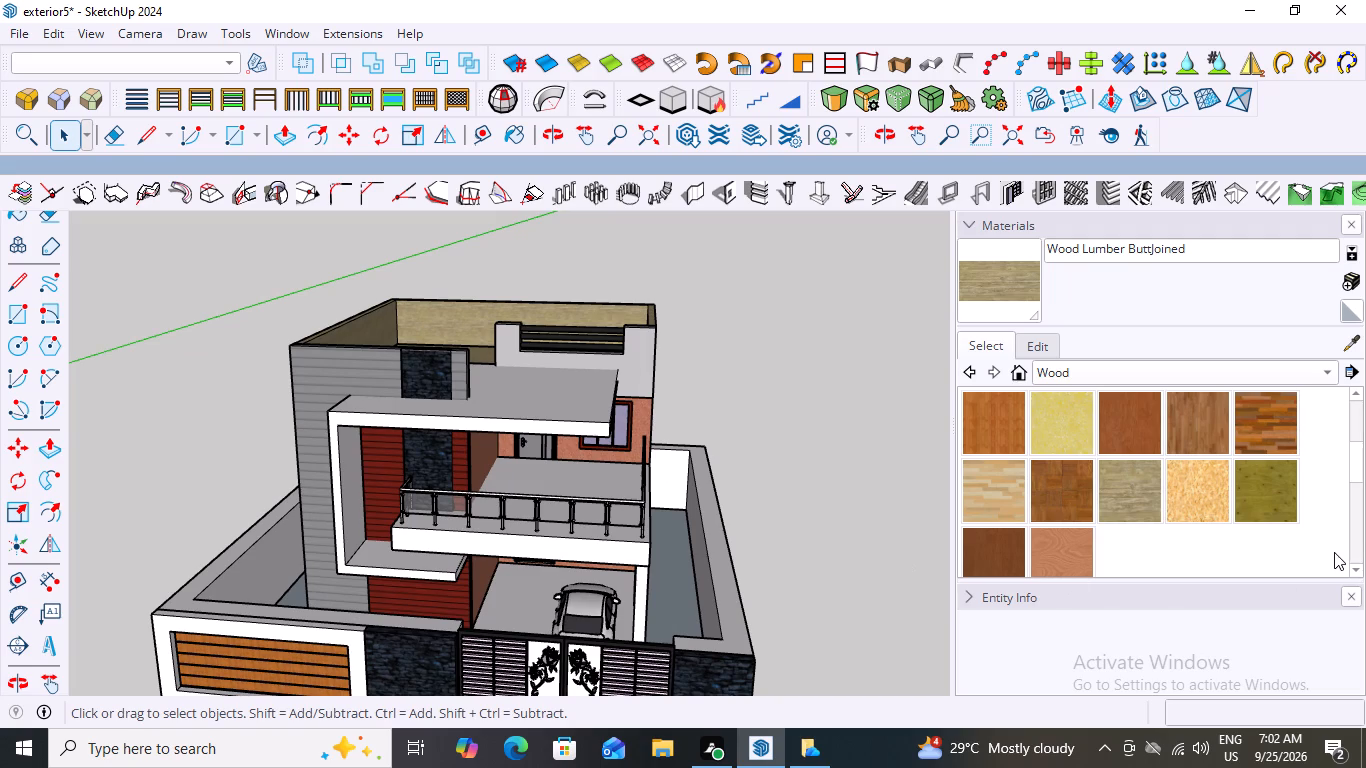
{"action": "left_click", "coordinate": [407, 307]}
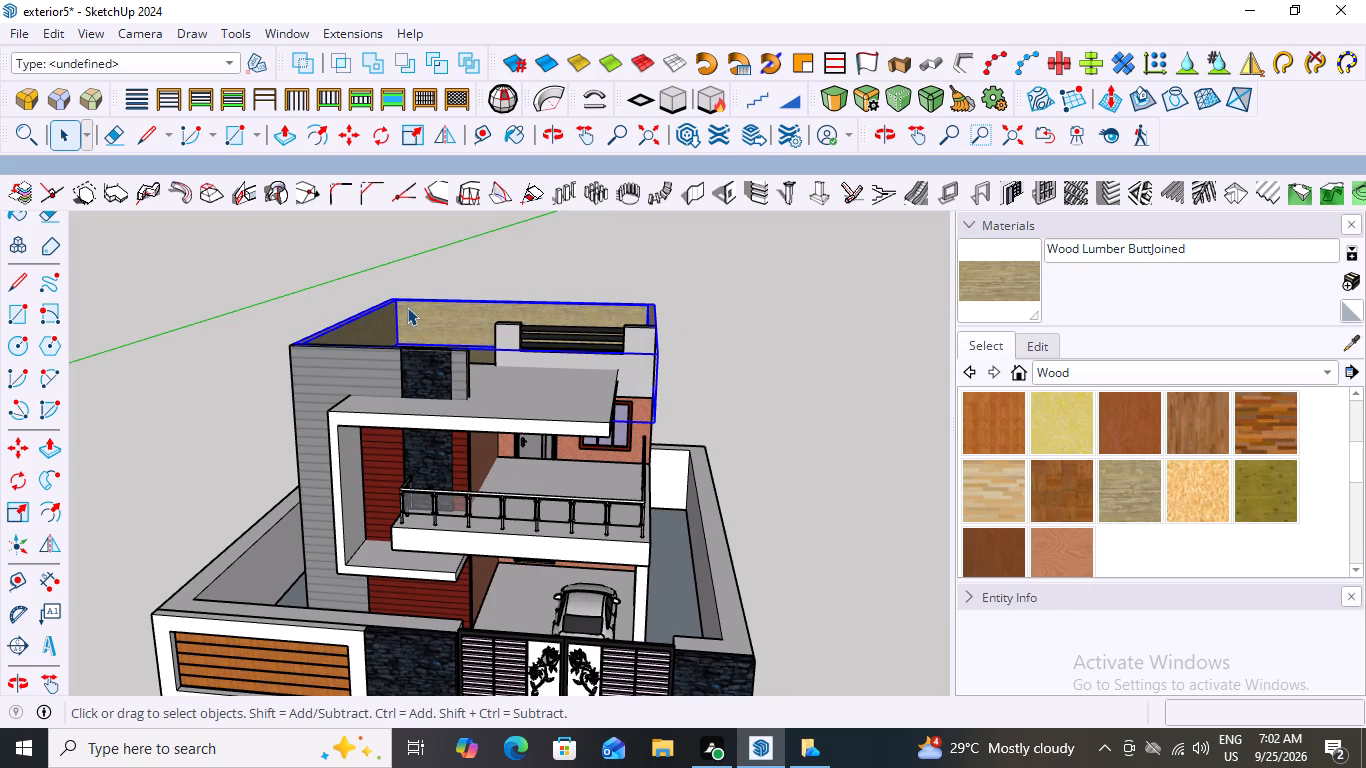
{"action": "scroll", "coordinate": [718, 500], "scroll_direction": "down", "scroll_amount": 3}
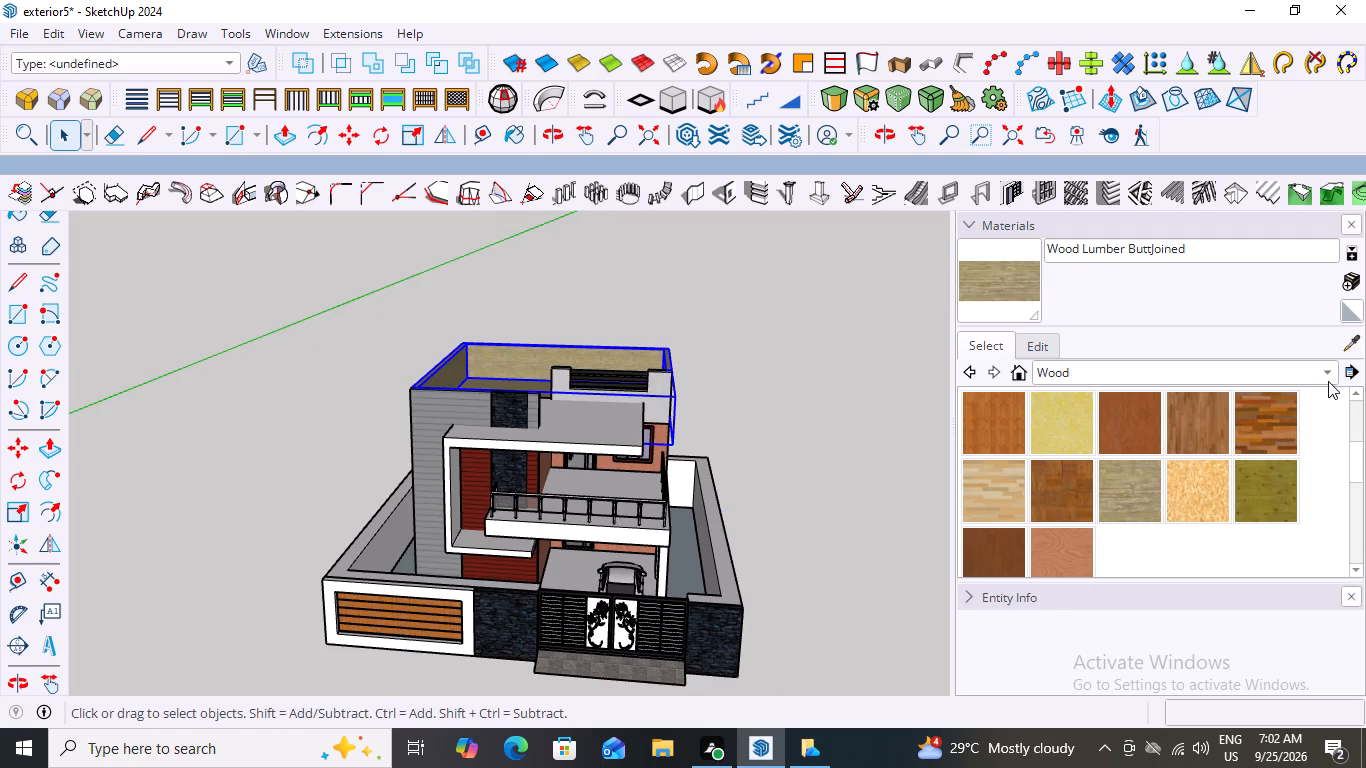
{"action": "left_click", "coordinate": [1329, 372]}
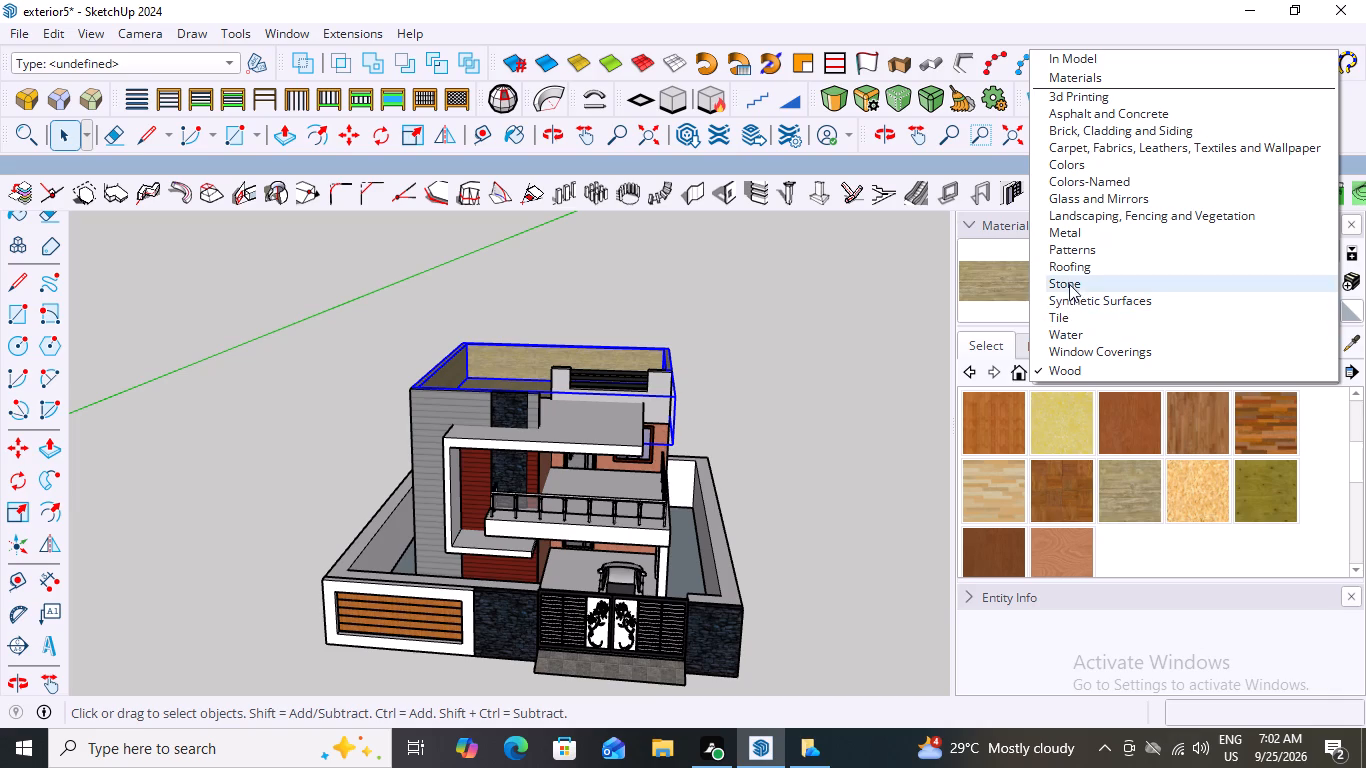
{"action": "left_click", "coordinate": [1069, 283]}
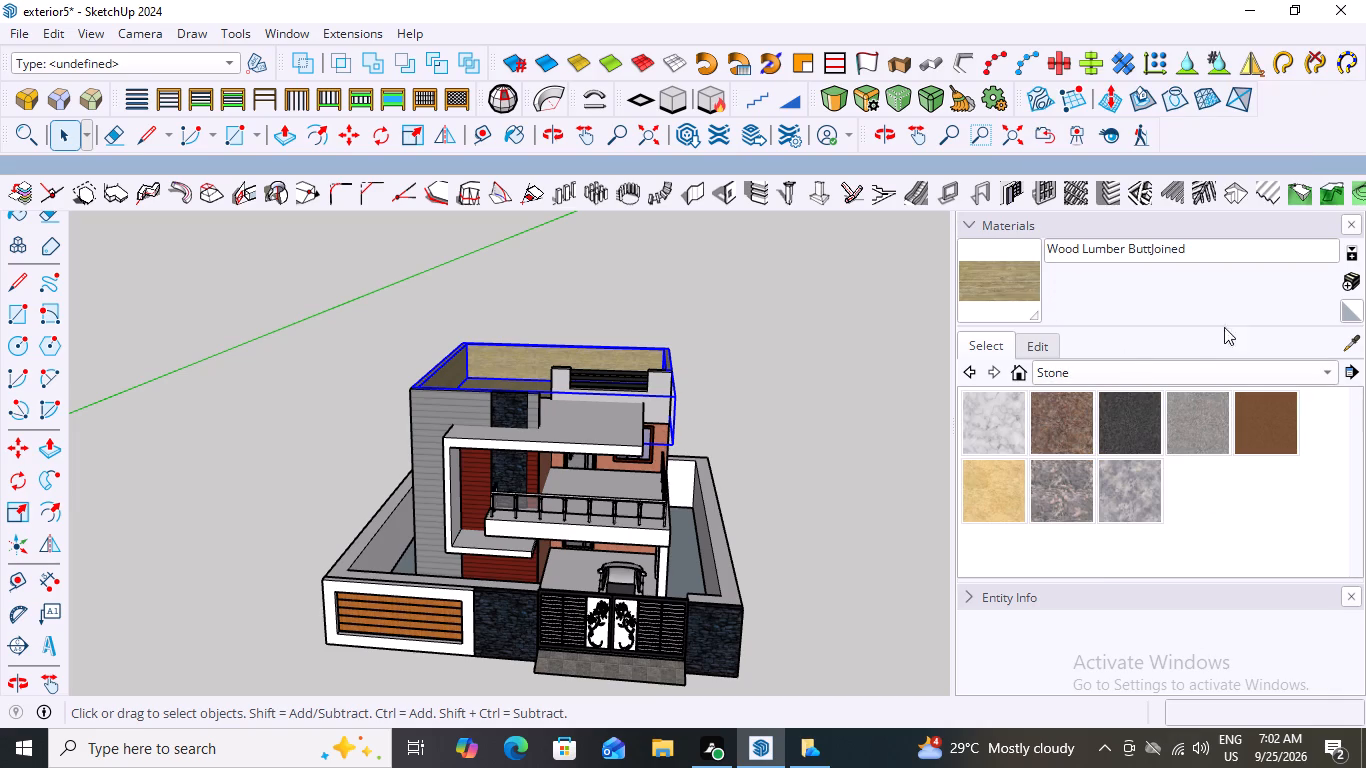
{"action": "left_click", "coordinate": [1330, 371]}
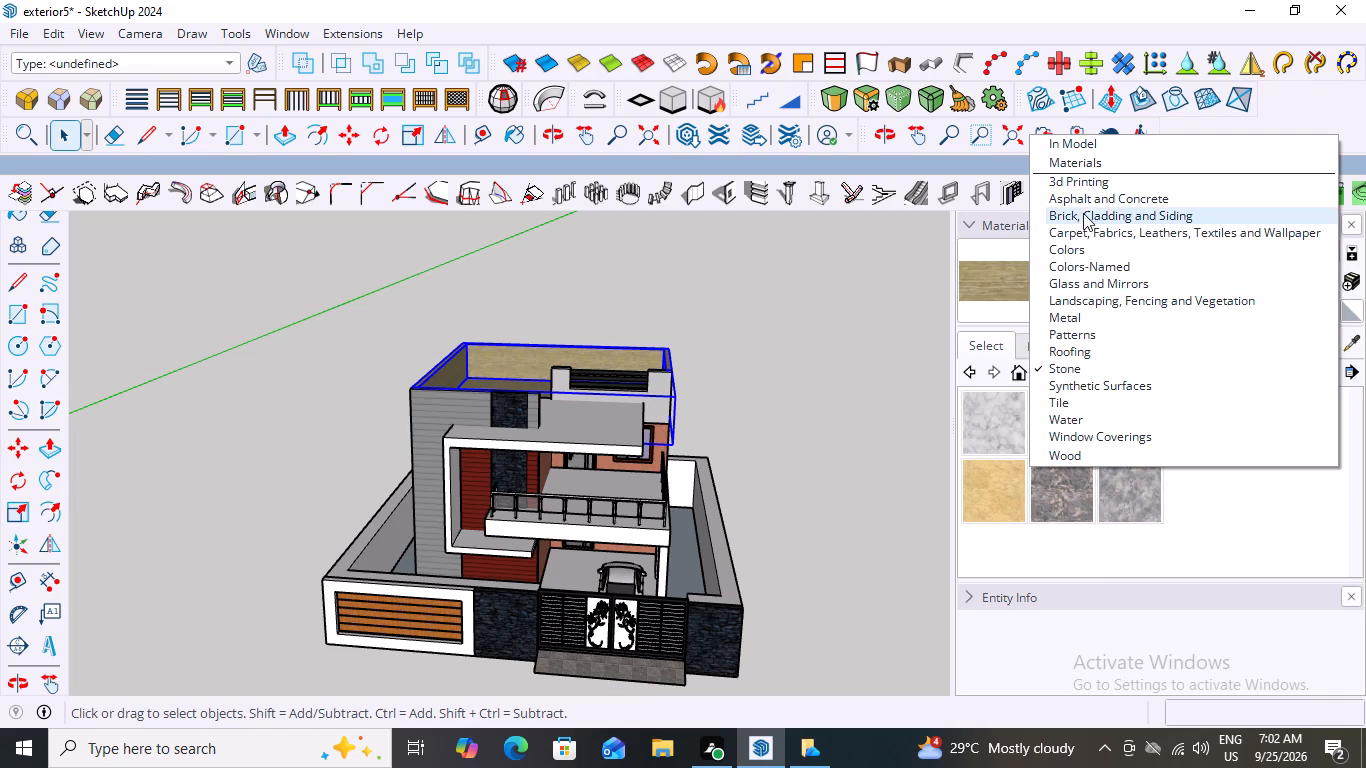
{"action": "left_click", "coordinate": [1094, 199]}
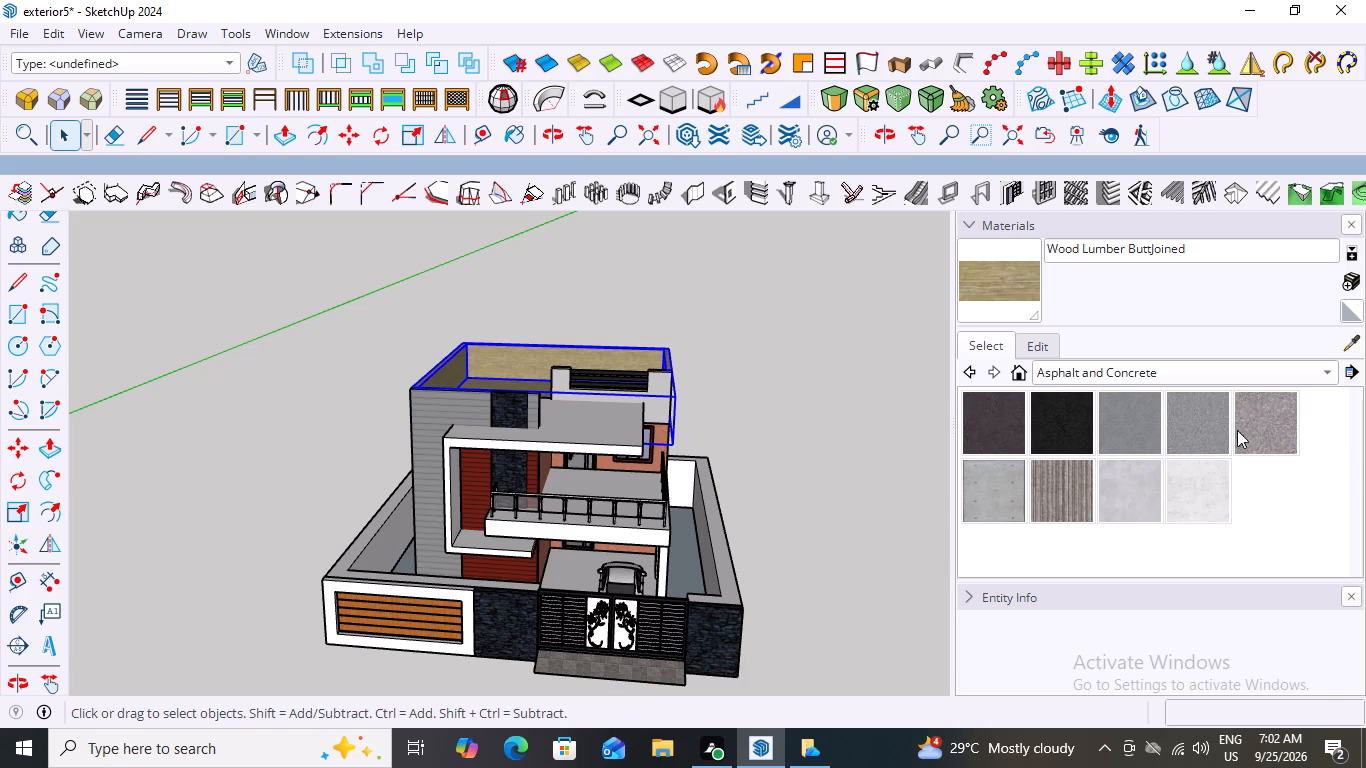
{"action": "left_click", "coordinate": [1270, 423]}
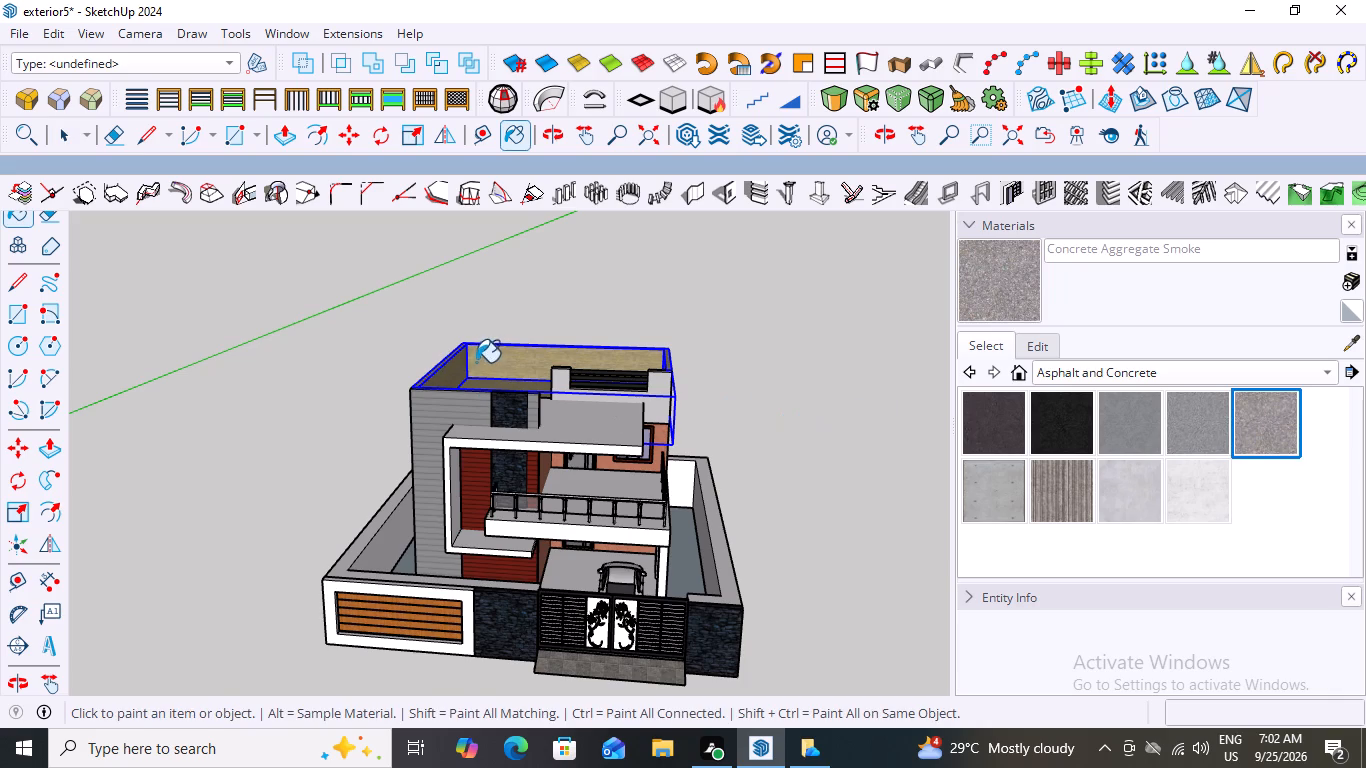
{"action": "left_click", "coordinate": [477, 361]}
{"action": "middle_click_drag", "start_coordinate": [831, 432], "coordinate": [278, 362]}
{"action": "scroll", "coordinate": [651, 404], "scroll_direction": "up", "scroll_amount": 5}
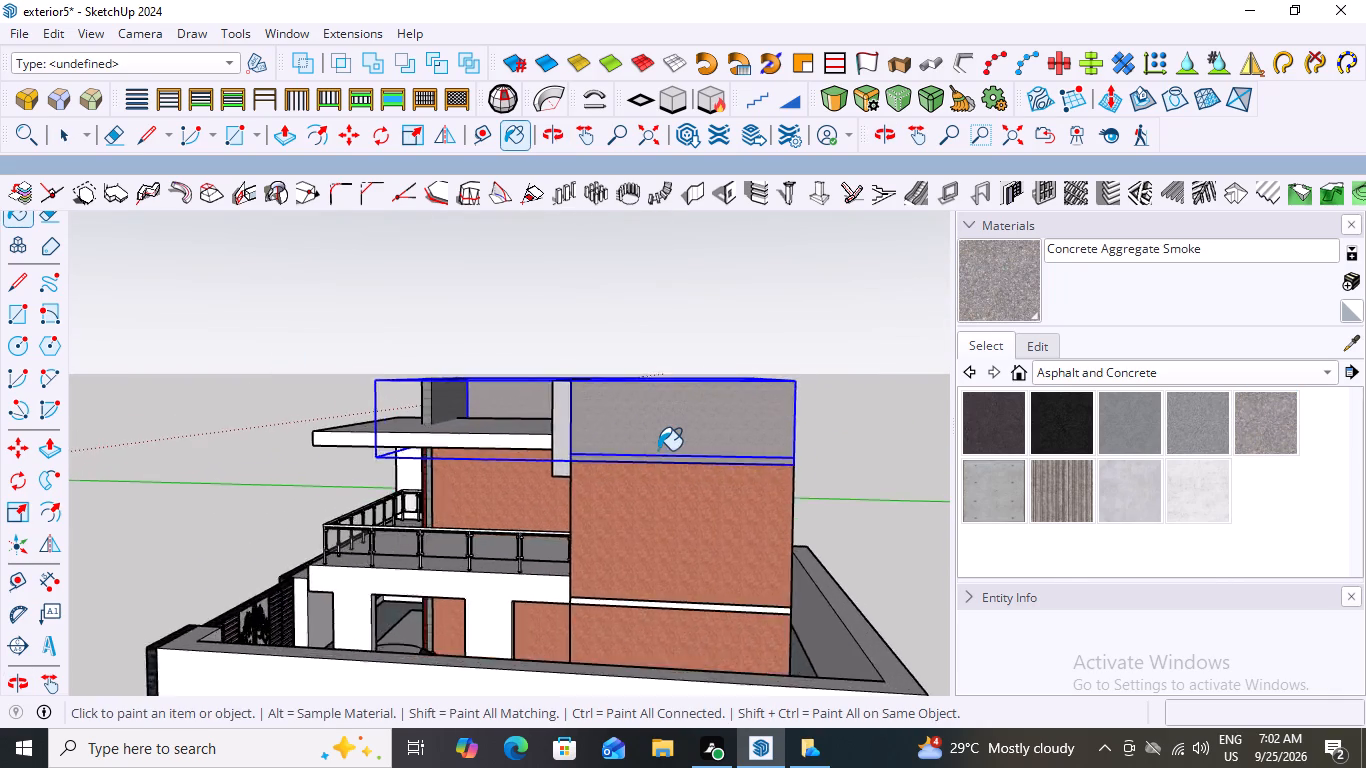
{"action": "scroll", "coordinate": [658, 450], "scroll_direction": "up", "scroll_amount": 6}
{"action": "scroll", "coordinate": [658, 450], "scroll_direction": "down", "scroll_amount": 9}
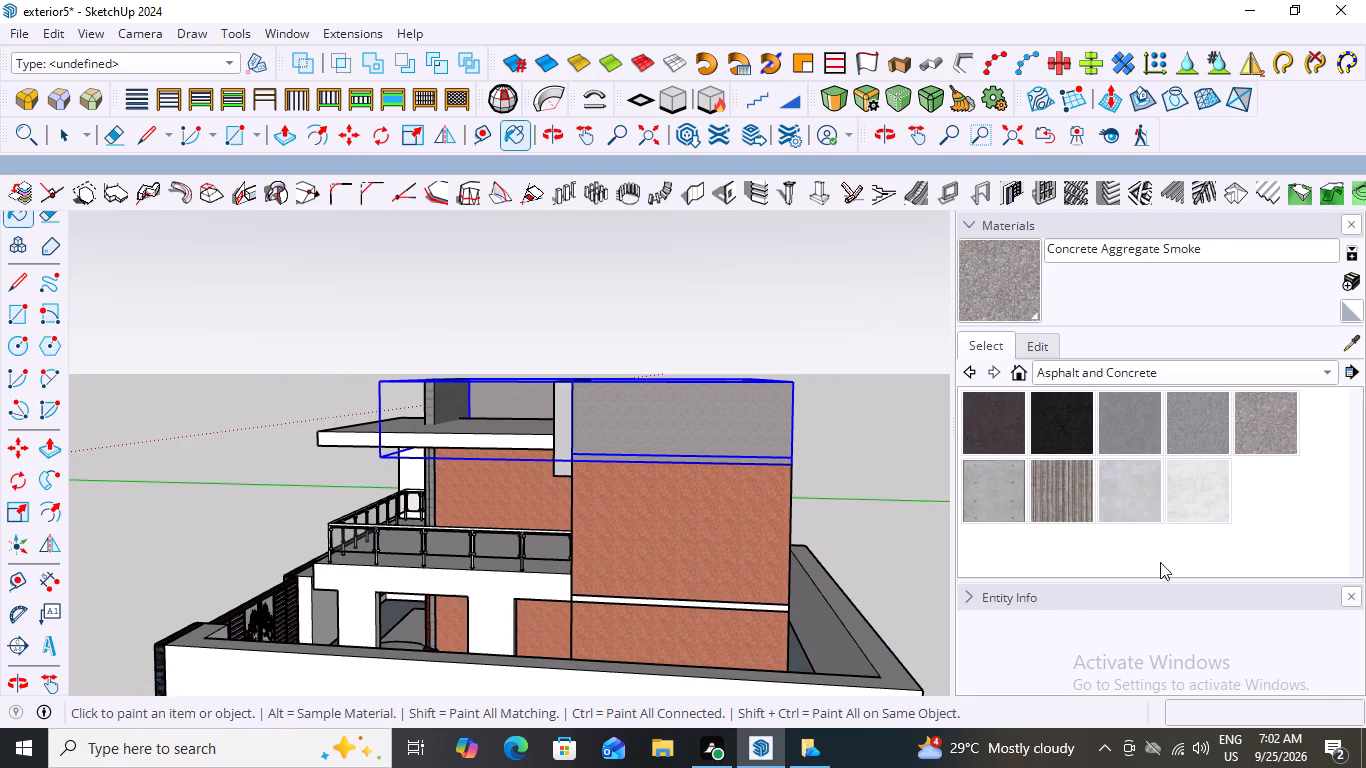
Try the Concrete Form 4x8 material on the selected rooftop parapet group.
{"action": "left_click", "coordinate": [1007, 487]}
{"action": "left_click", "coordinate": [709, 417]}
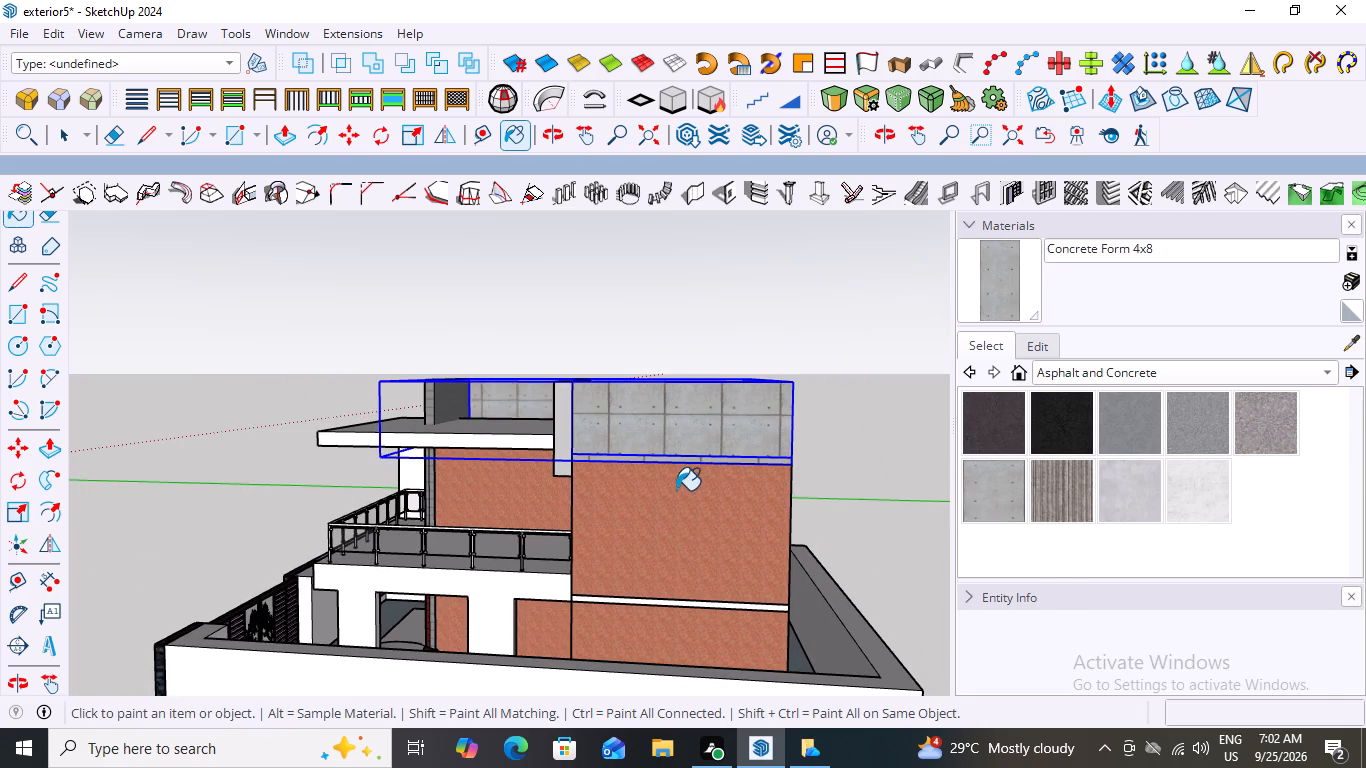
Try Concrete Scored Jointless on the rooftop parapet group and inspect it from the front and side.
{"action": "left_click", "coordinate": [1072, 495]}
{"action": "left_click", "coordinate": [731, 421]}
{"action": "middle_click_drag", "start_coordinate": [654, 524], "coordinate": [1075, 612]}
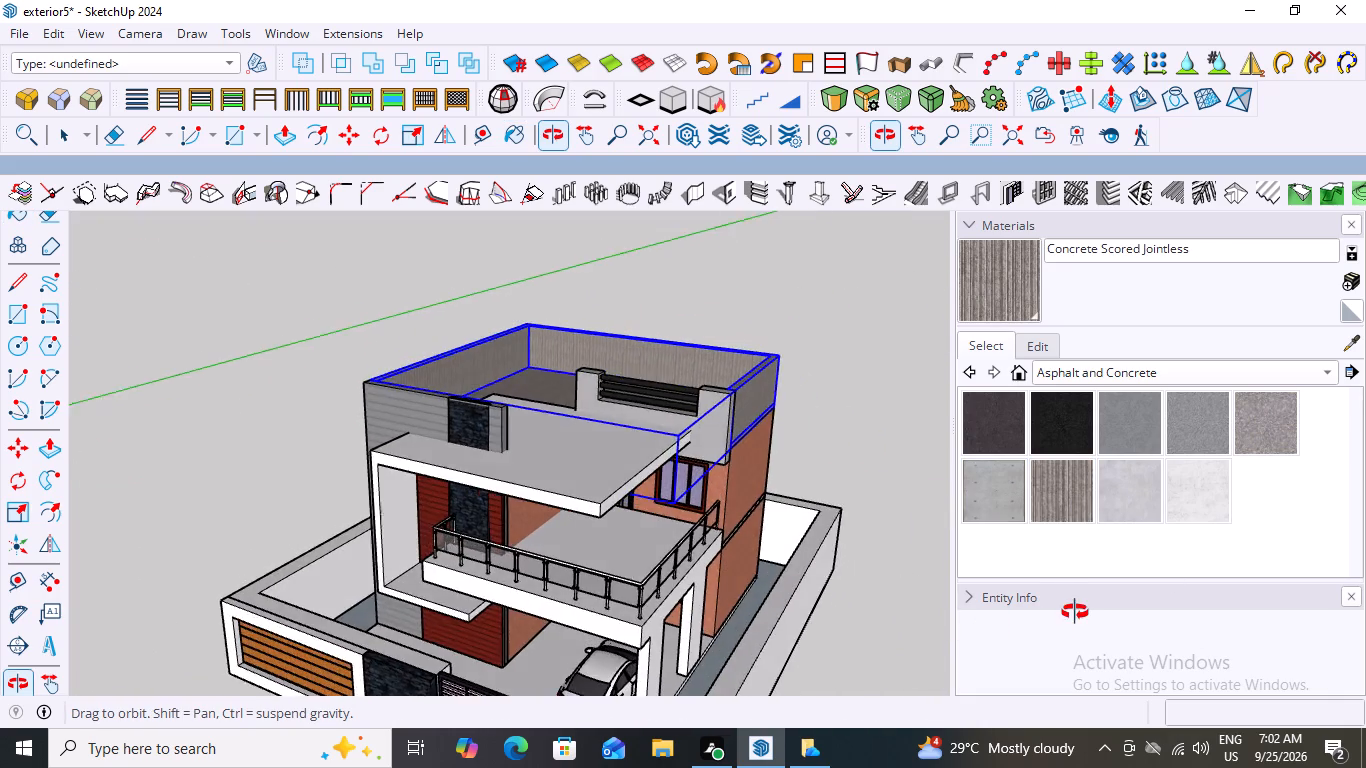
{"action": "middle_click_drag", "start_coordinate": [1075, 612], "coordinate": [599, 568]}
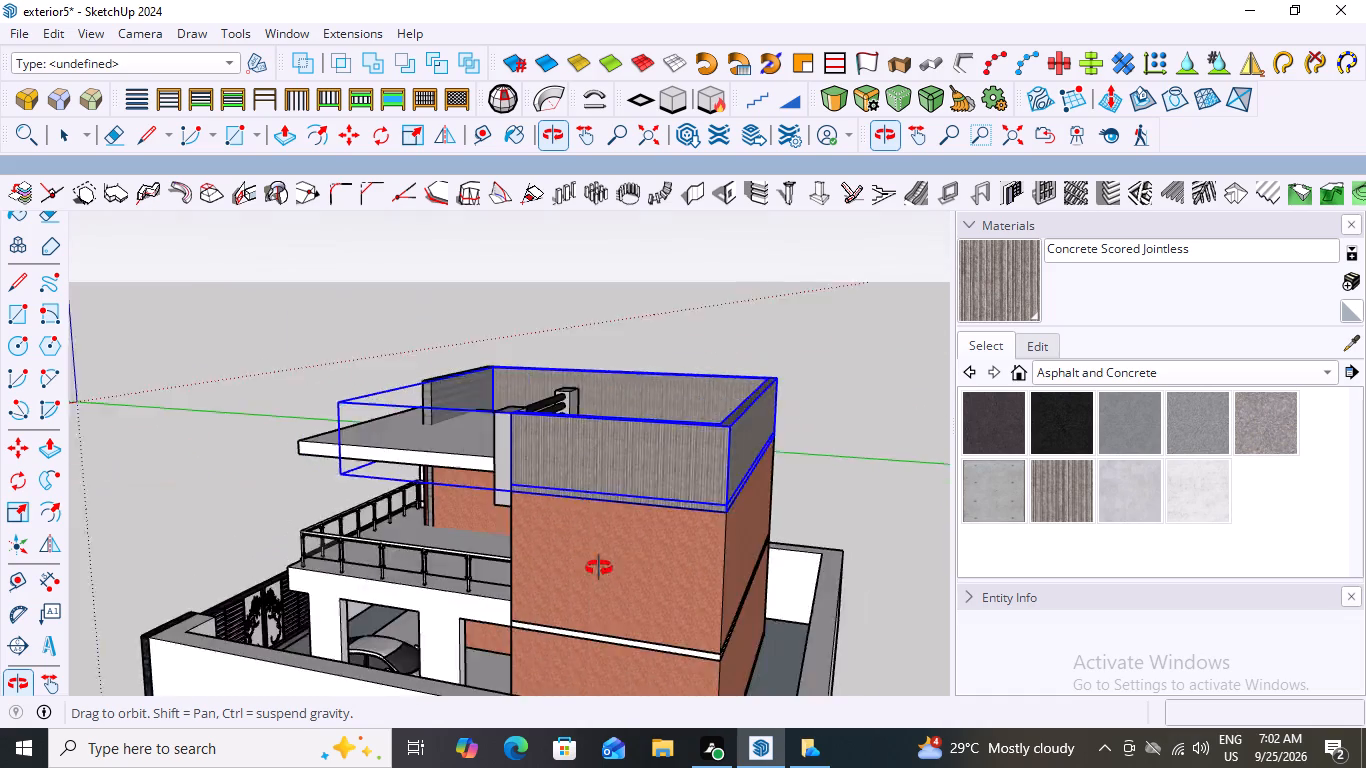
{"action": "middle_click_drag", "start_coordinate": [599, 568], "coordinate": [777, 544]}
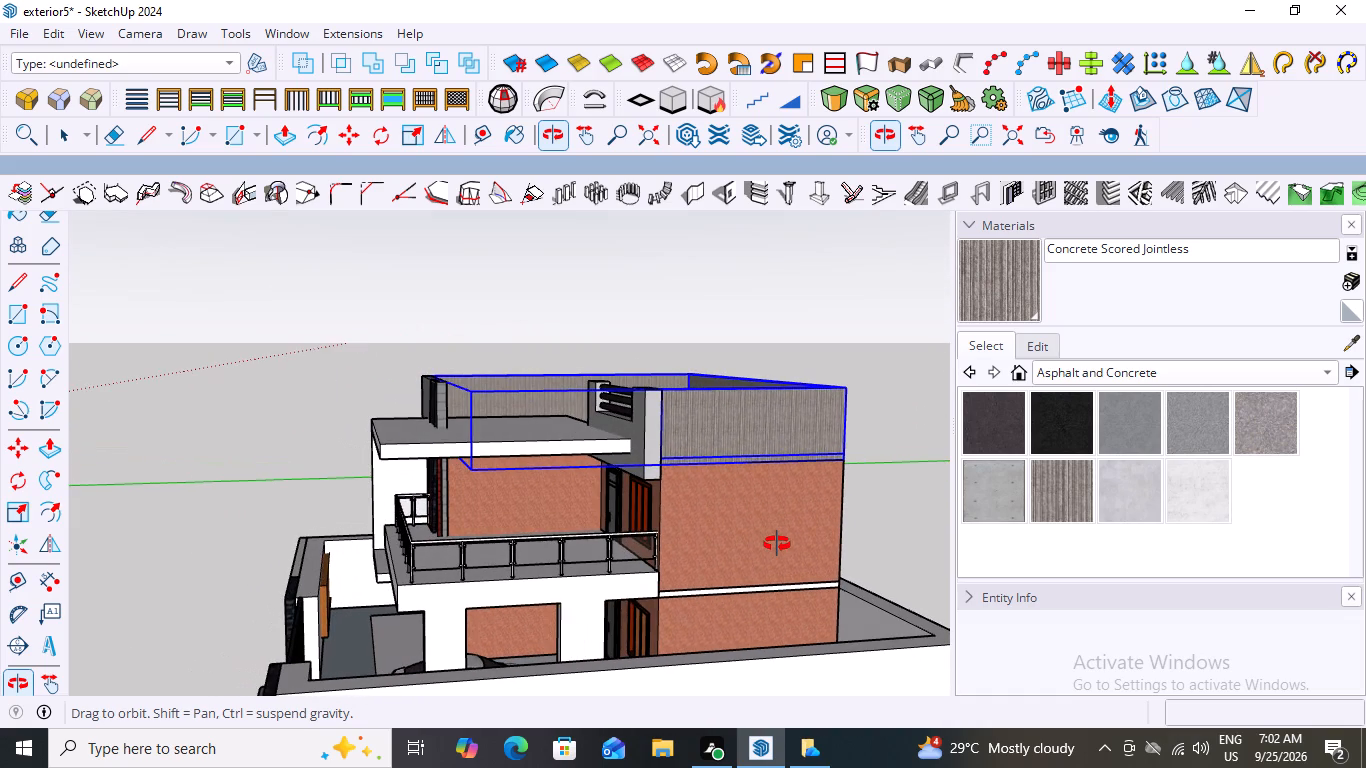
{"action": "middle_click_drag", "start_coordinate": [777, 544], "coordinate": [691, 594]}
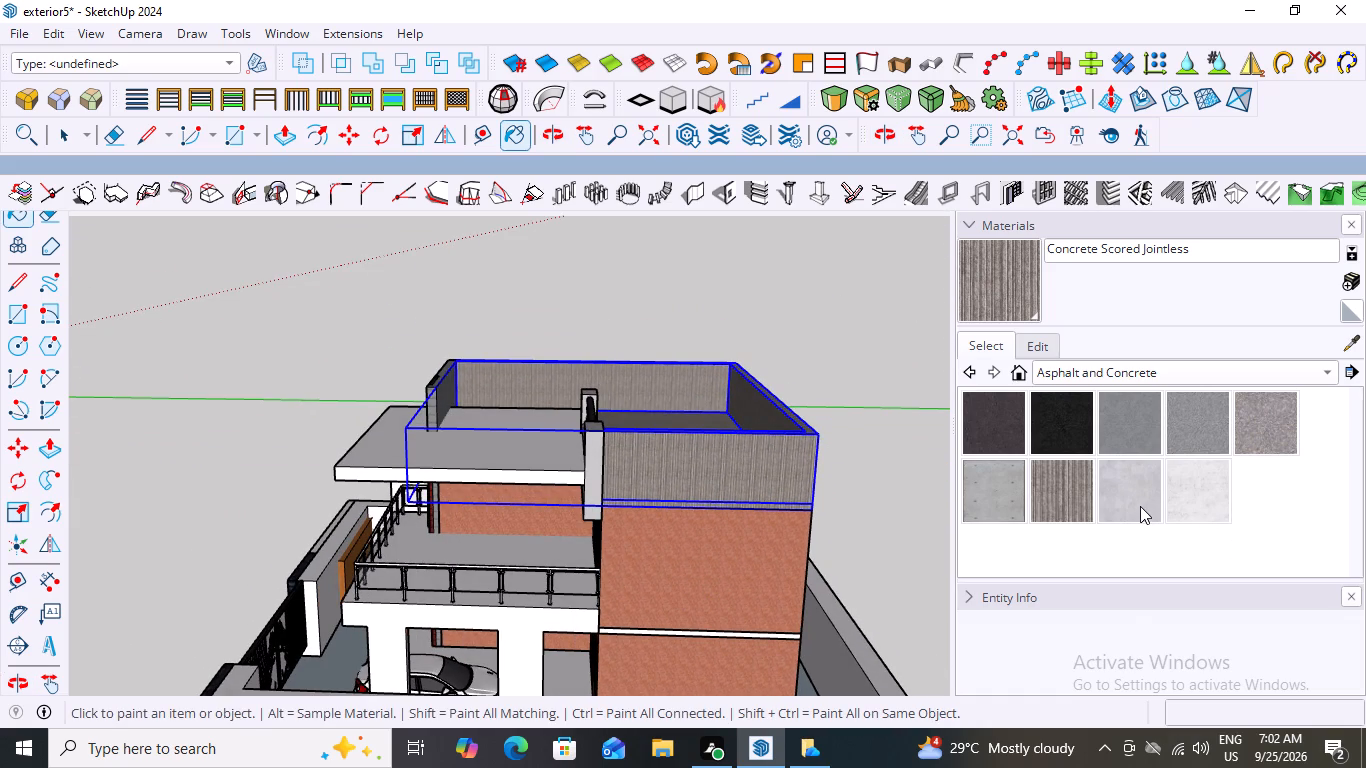
Paint the rooftop parapet group with Polished Concrete New and clear the selection.
{"action": "left_click", "coordinate": [1131, 499]}
{"action": "left_click", "coordinate": [679, 476]}
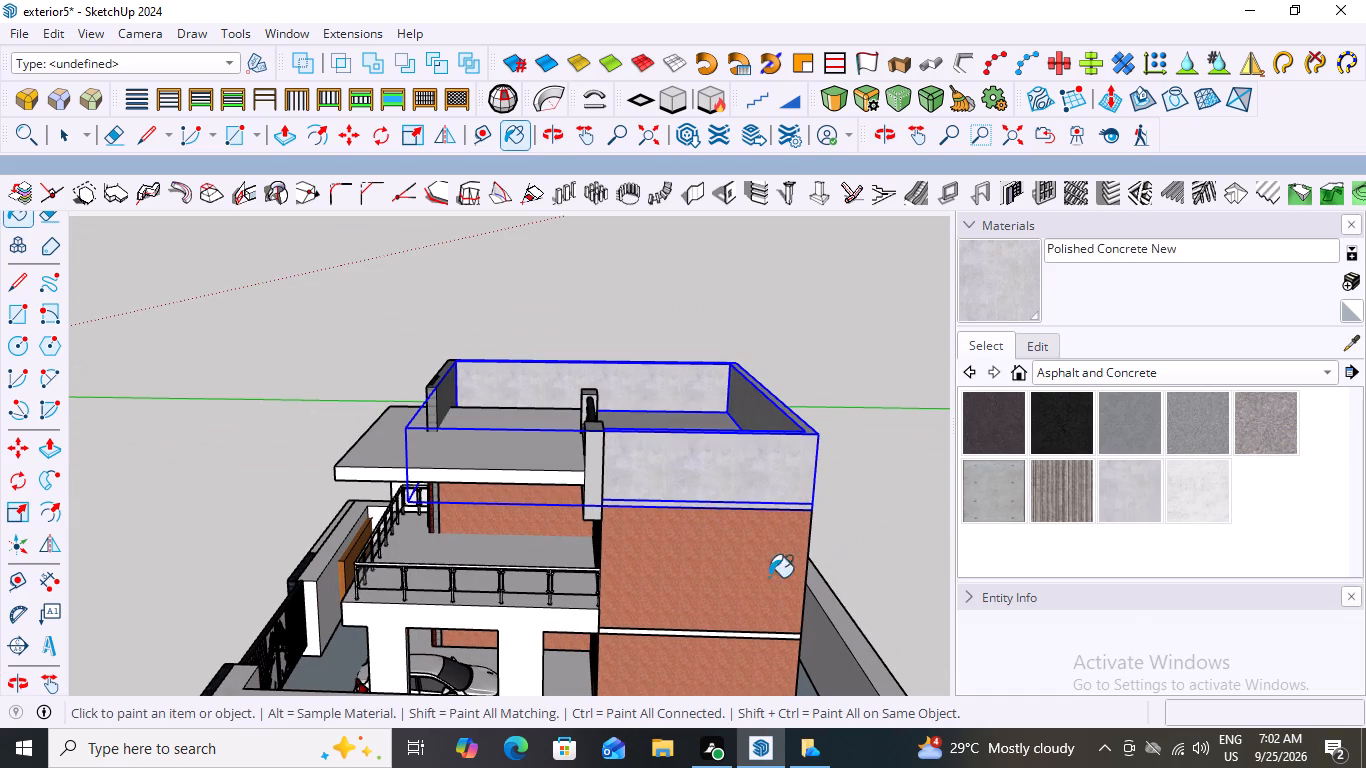
{"action": "middle_click_drag", "start_coordinate": [693, 585], "coordinate": [580, 544]}
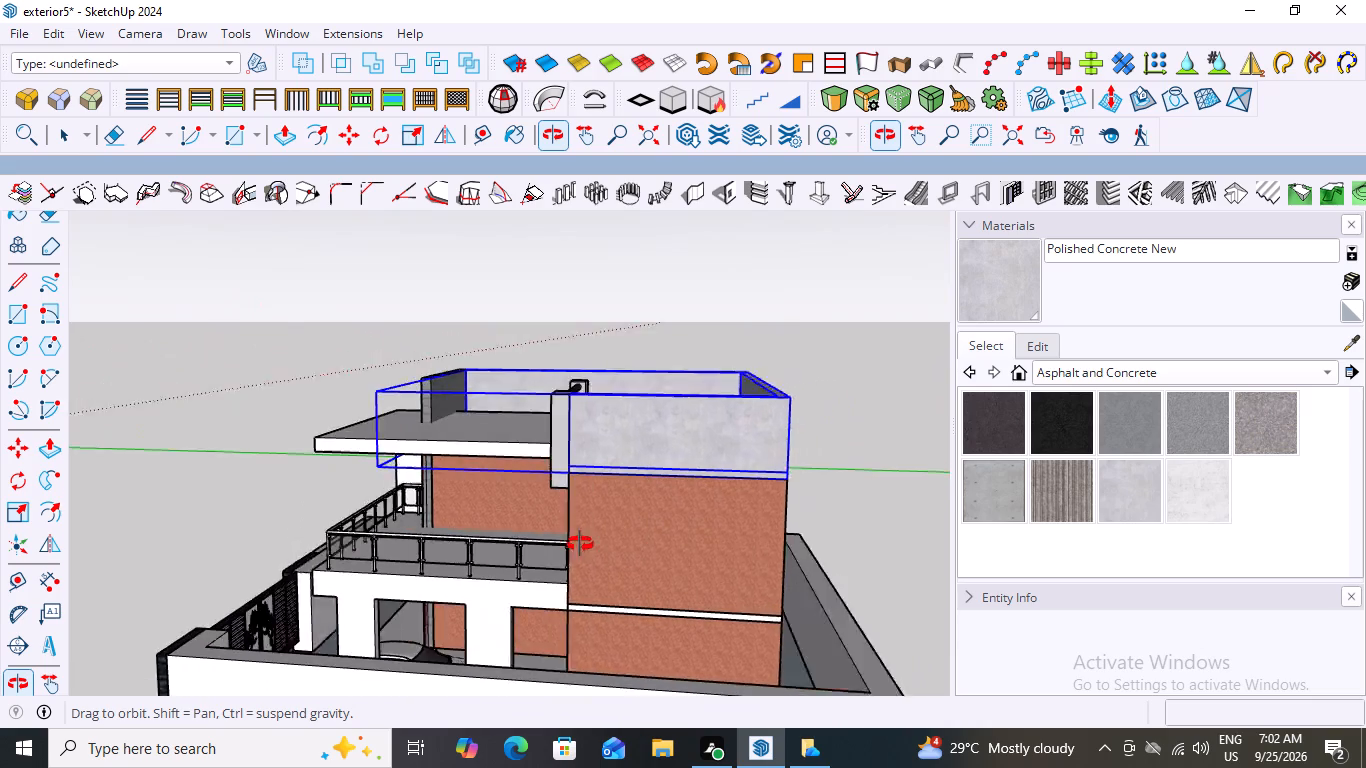
{"action": "middle_click_drag", "start_coordinate": [580, 544], "coordinate": [498, 535]}
{"action": "key", "text": "space"}
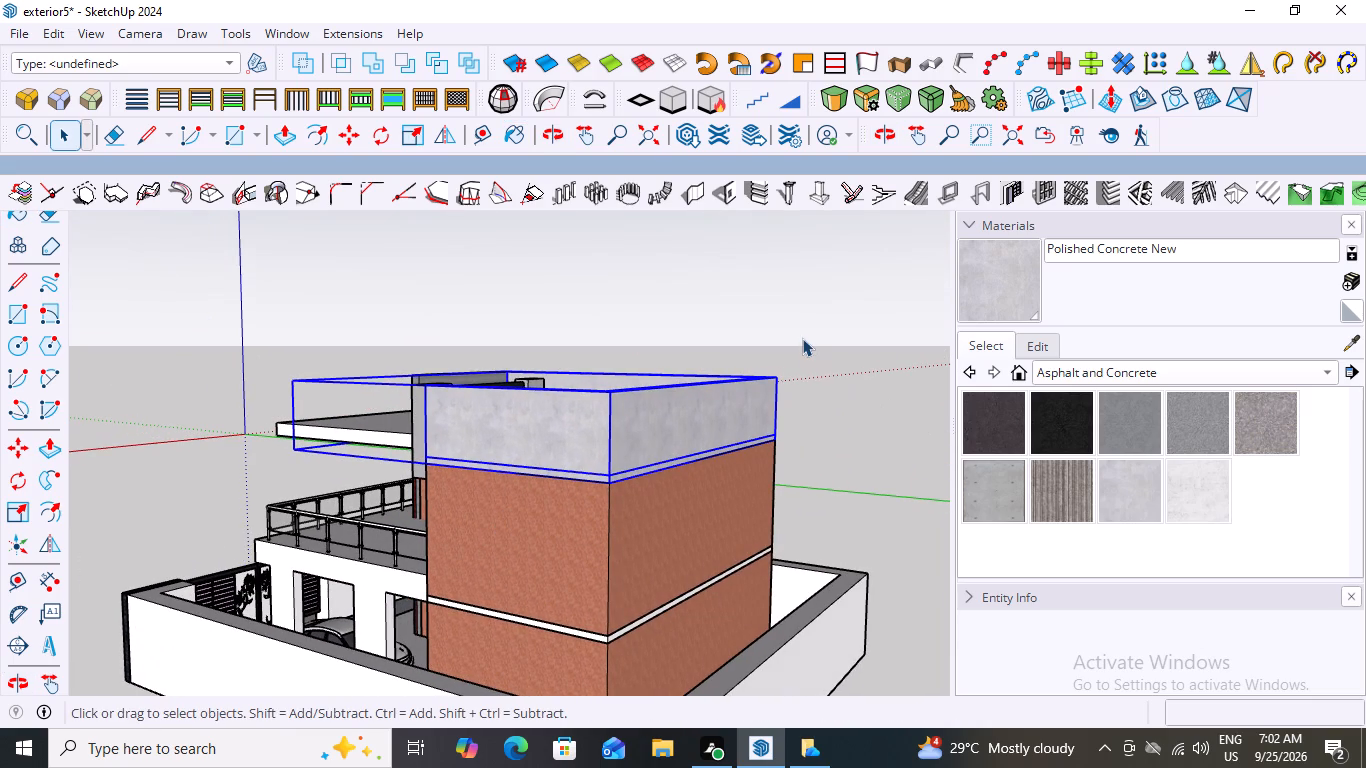
{"action": "left_click", "coordinate": [802, 338]}
Examine the parapet's concrete finish against the front facade and the side walls of the house.
{"action": "middle_click_drag", "start_coordinate": [568, 556], "coordinate": [974, 630]}
{"action": "scroll", "coordinate": [512, 583], "scroll_direction": "down", "scroll_amount": 2}
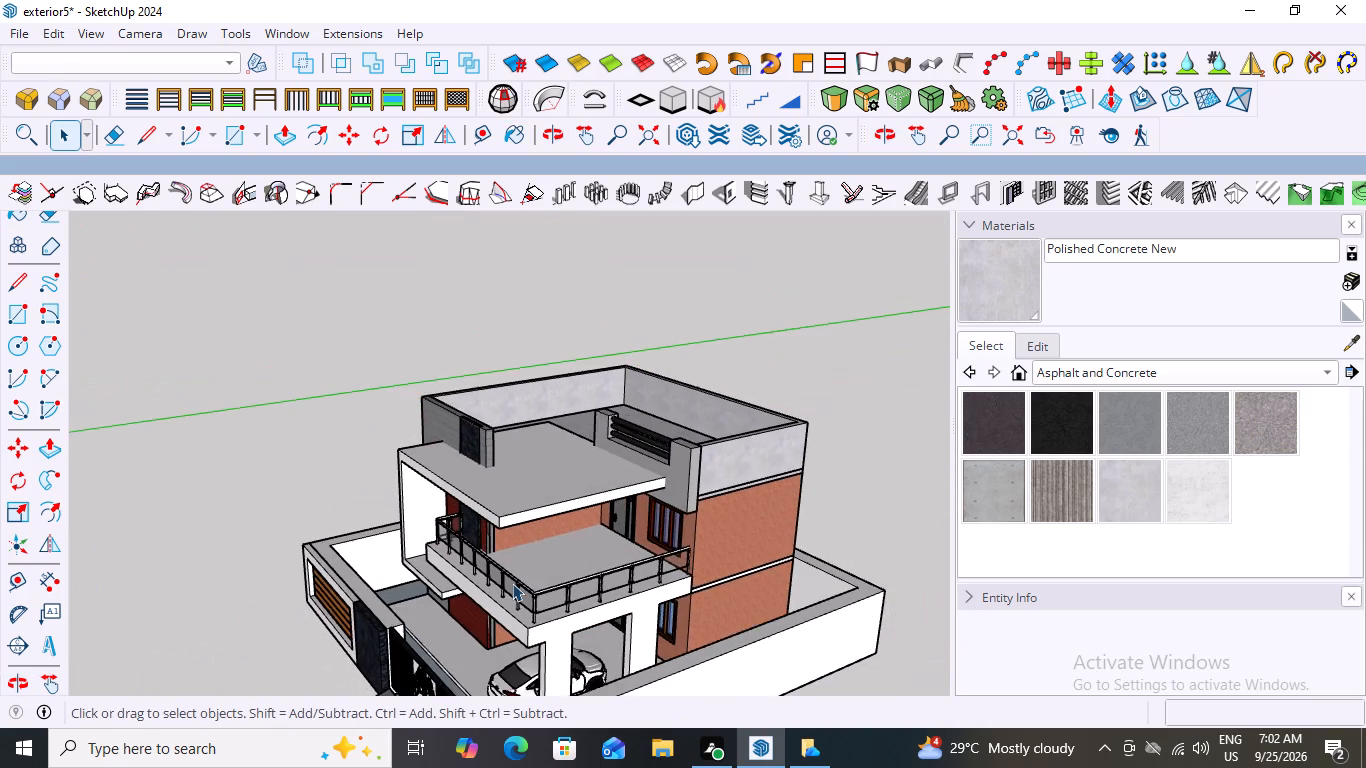
{"action": "middle_click_drag", "start_coordinate": [392, 578], "coordinate": [780, 497]}
{"action": "scroll", "coordinate": [780, 497], "scroll_direction": "down", "scroll_amount": 5}
{"action": "middle_click_drag", "start_coordinate": [641, 603], "coordinate": [580, 546]}
{"action": "scroll", "coordinate": [604, 562], "scroll_direction": "up", "scroll_amount": 3}
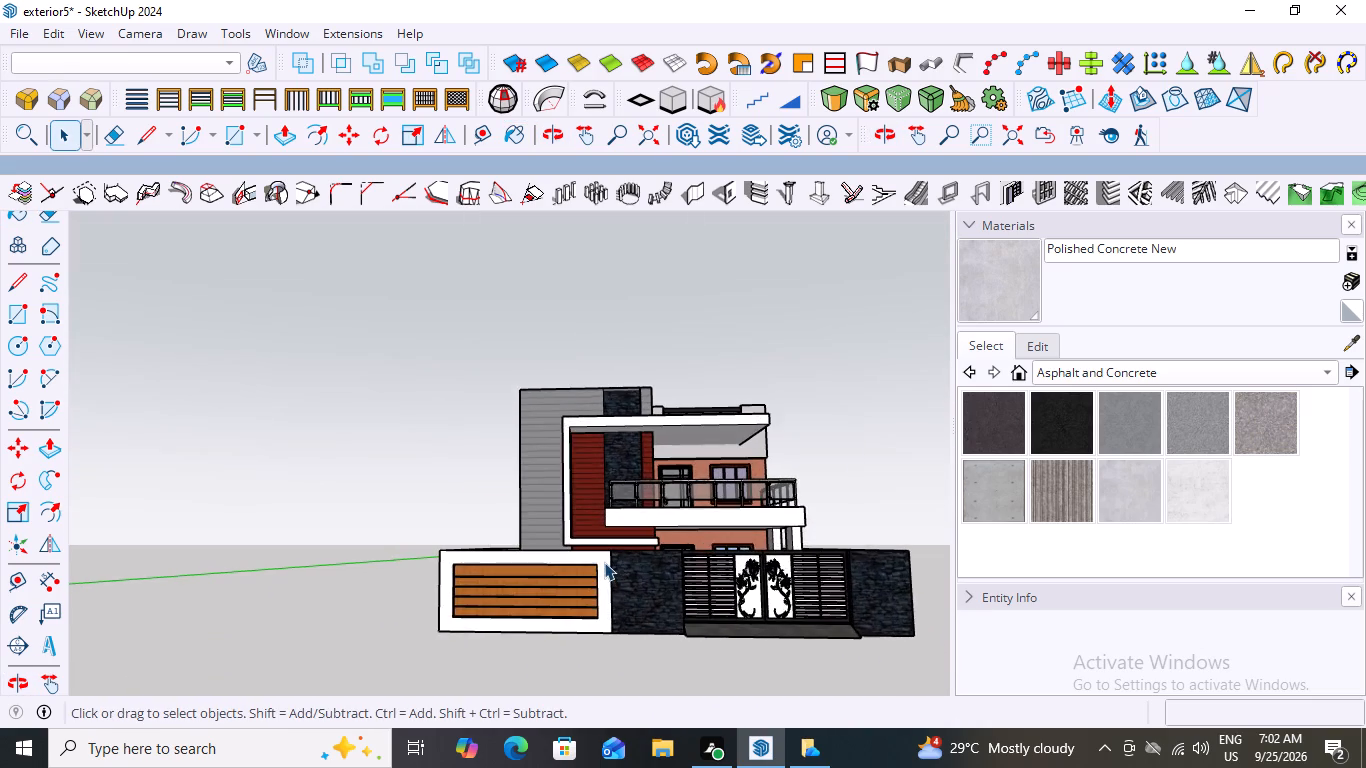
{"action": "scroll", "coordinate": [604, 562], "scroll_direction": "down", "scroll_amount": 8}
{"action": "middle_click_drag", "start_coordinate": [506, 601], "coordinate": [852, 610]}
{"action": "middle_click_drag", "start_coordinate": [373, 609], "coordinate": [417, 611]}
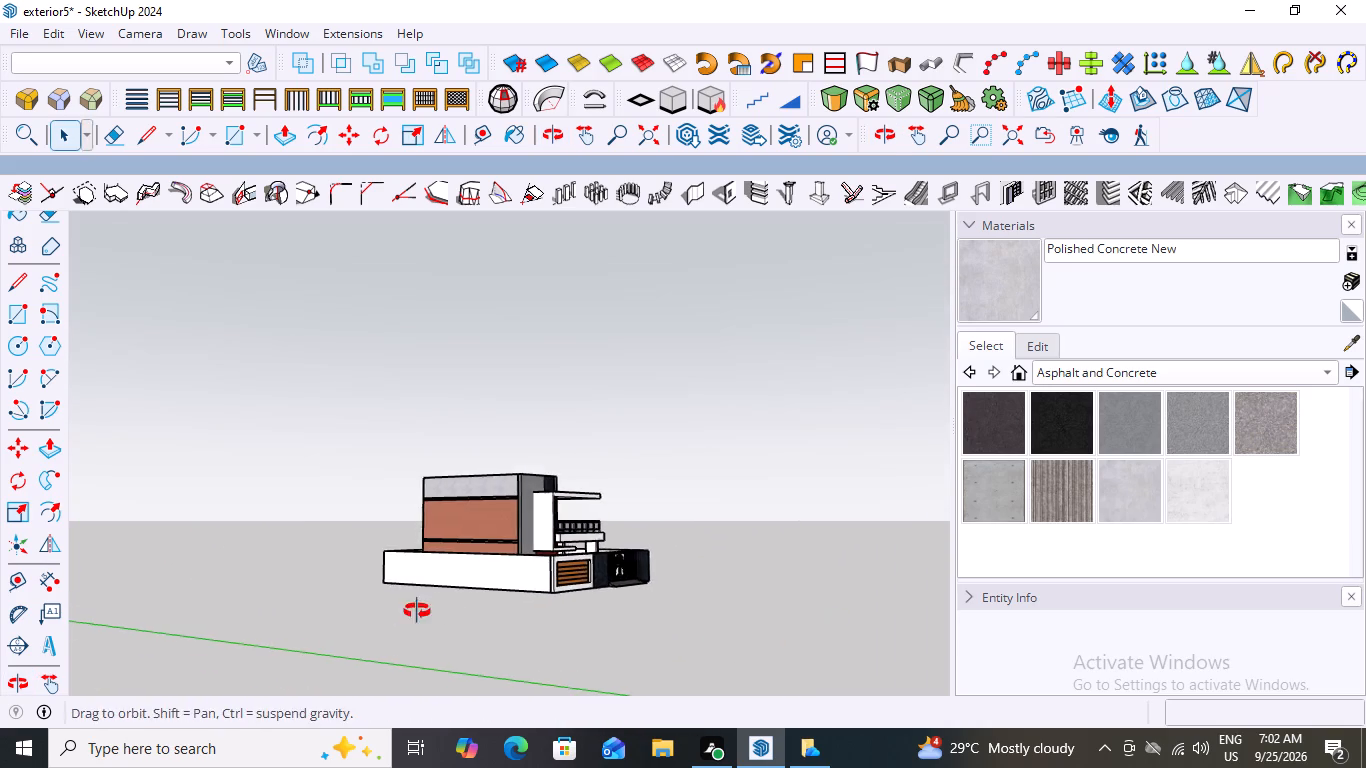
{"action": "middle_click_drag", "start_coordinate": [417, 611], "coordinate": [530, 643]}
Select the boundary wall group, paint it with Polished Concrete Old, and clear the selection.
{"action": "scroll", "coordinate": [536, 587], "scroll_direction": "up", "scroll_amount": 4}
{"action": "left_click", "coordinate": [533, 564]}
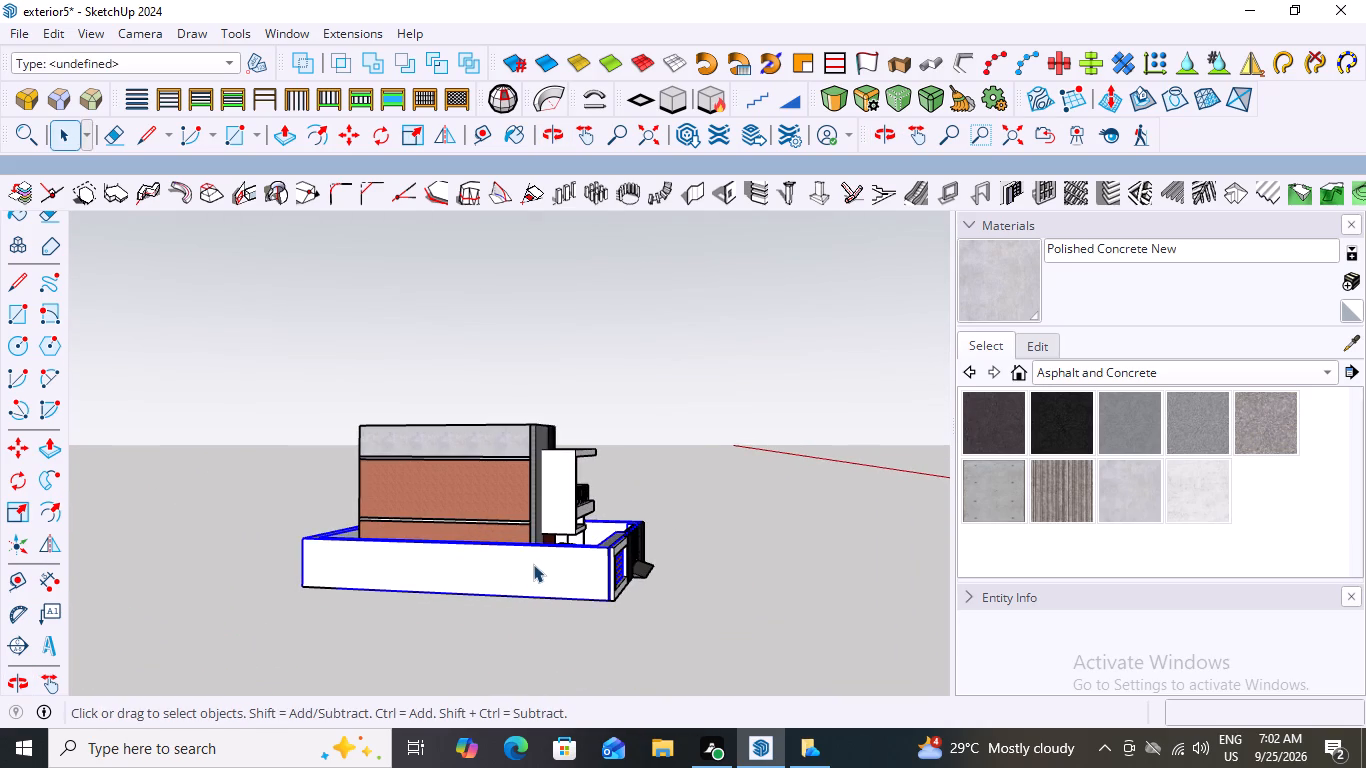
{"action": "middle_click", "coordinate": [771, 537]}
{"action": "middle_click_drag", "start_coordinate": [759, 545], "coordinate": [356, 672]}
{"action": "middle_click_drag", "start_coordinate": [793, 576], "coordinate": [467, 581]}
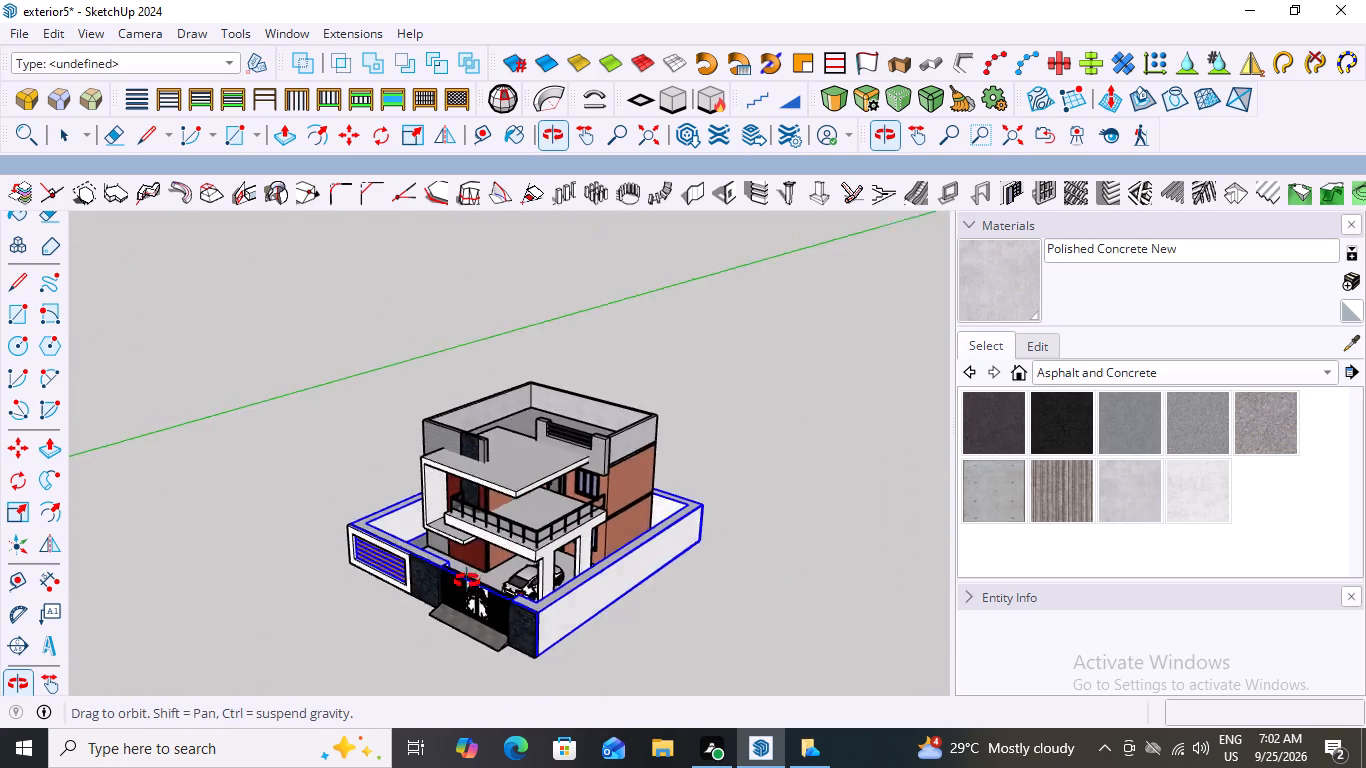
{"action": "middle_click_drag", "start_coordinate": [467, 581], "coordinate": [396, 563]}
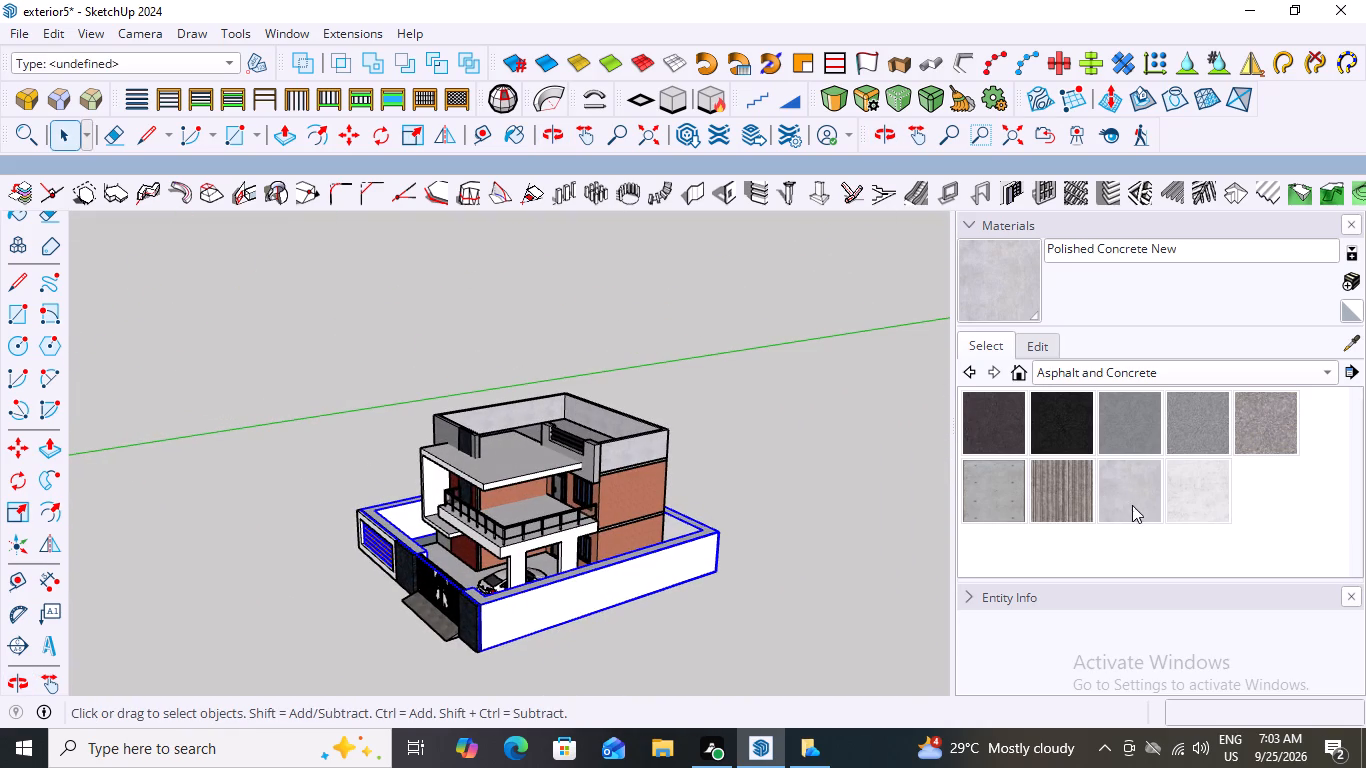
{"action": "left_click", "coordinate": [1207, 494]}
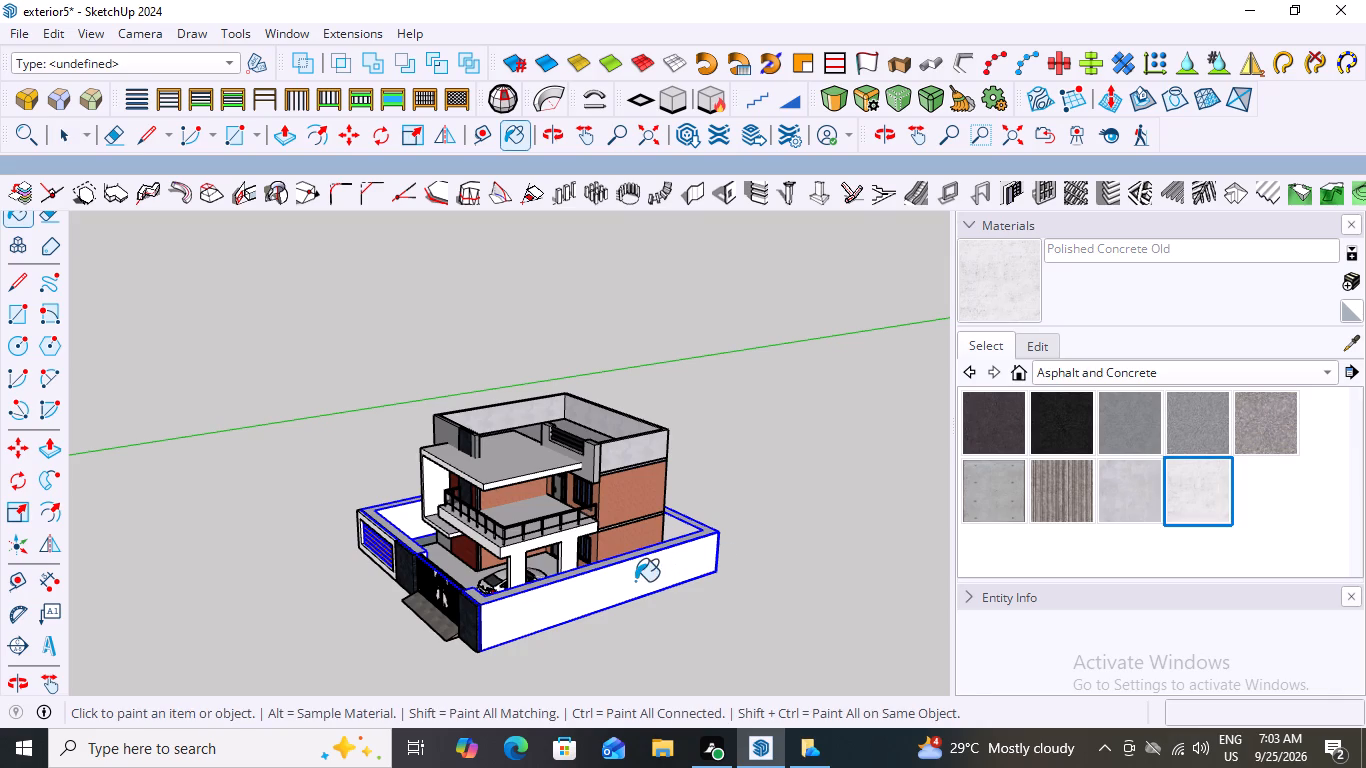
{"action": "left_click", "coordinate": [635, 581]}
{"action": "middle_click_drag", "start_coordinate": [577, 629], "coordinate": [816, 568]}
{"action": "key", "text": "space"}
{"action": "left_click", "coordinate": [758, 499]}
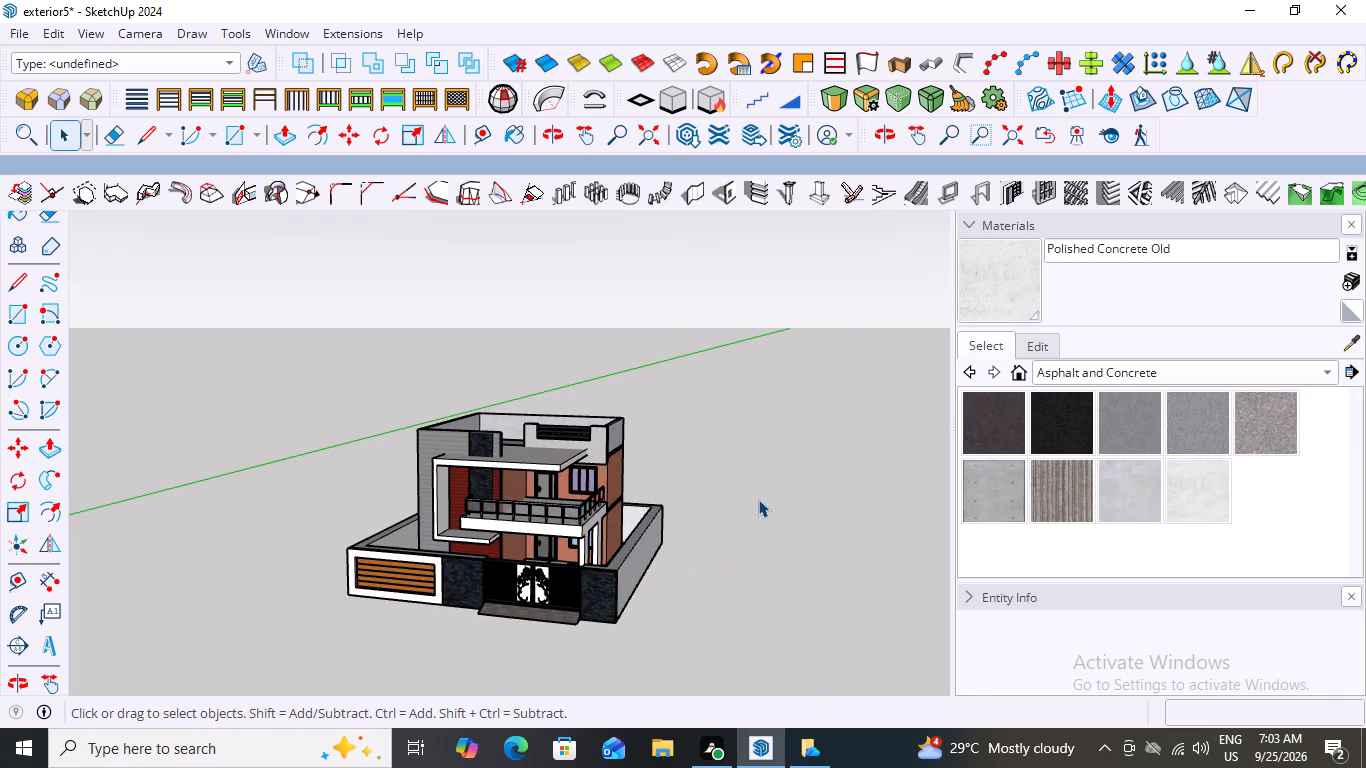
Examine the boundary wall's new concrete finish and the overall exterior from the sides, front and above.
{"action": "middle_click_drag", "start_coordinate": [287, 636], "coordinate": [785, 584]}
{"action": "scroll", "coordinate": [413, 650], "scroll_direction": "up", "scroll_amount": 7}
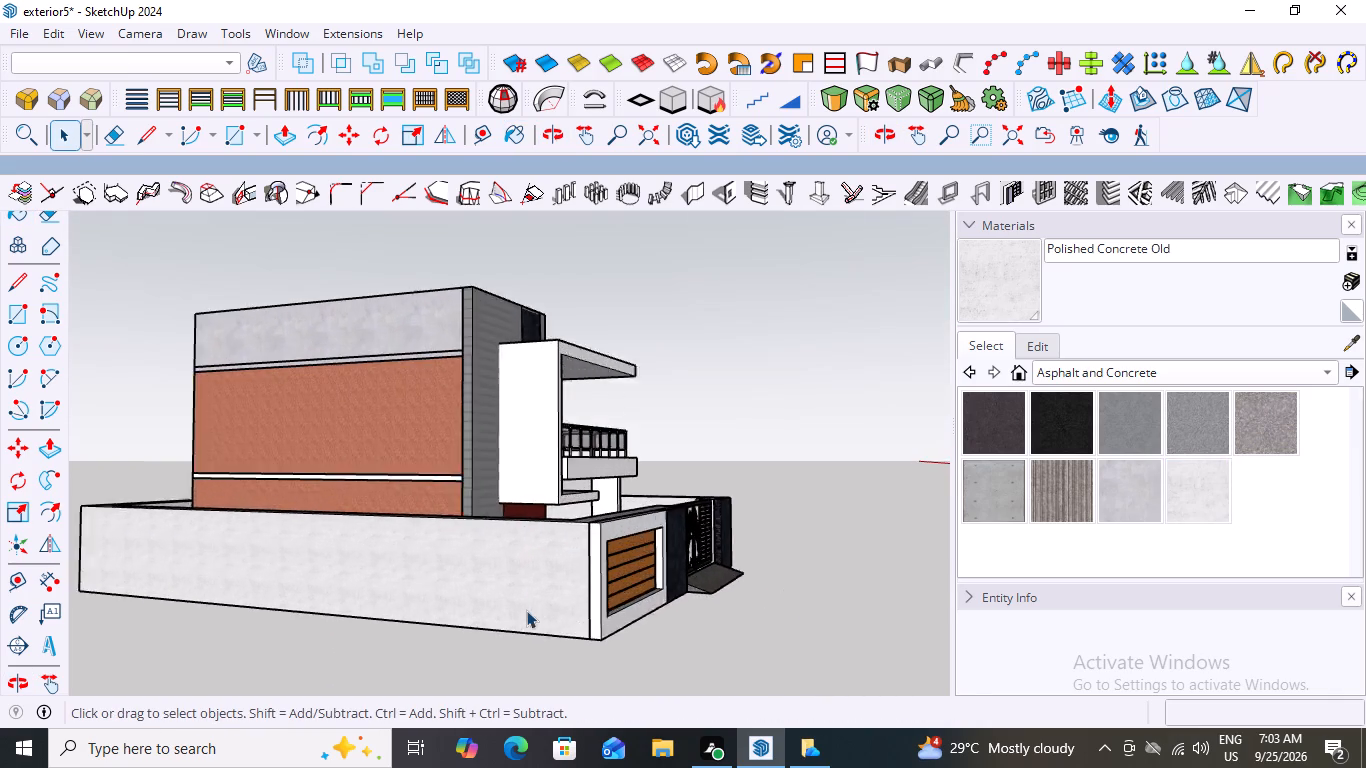
{"action": "scroll", "coordinate": [526, 610], "scroll_direction": "up", "scroll_amount": 6}
{"action": "scroll", "coordinate": [529, 592], "scroll_direction": "down", "scroll_amount": 20}
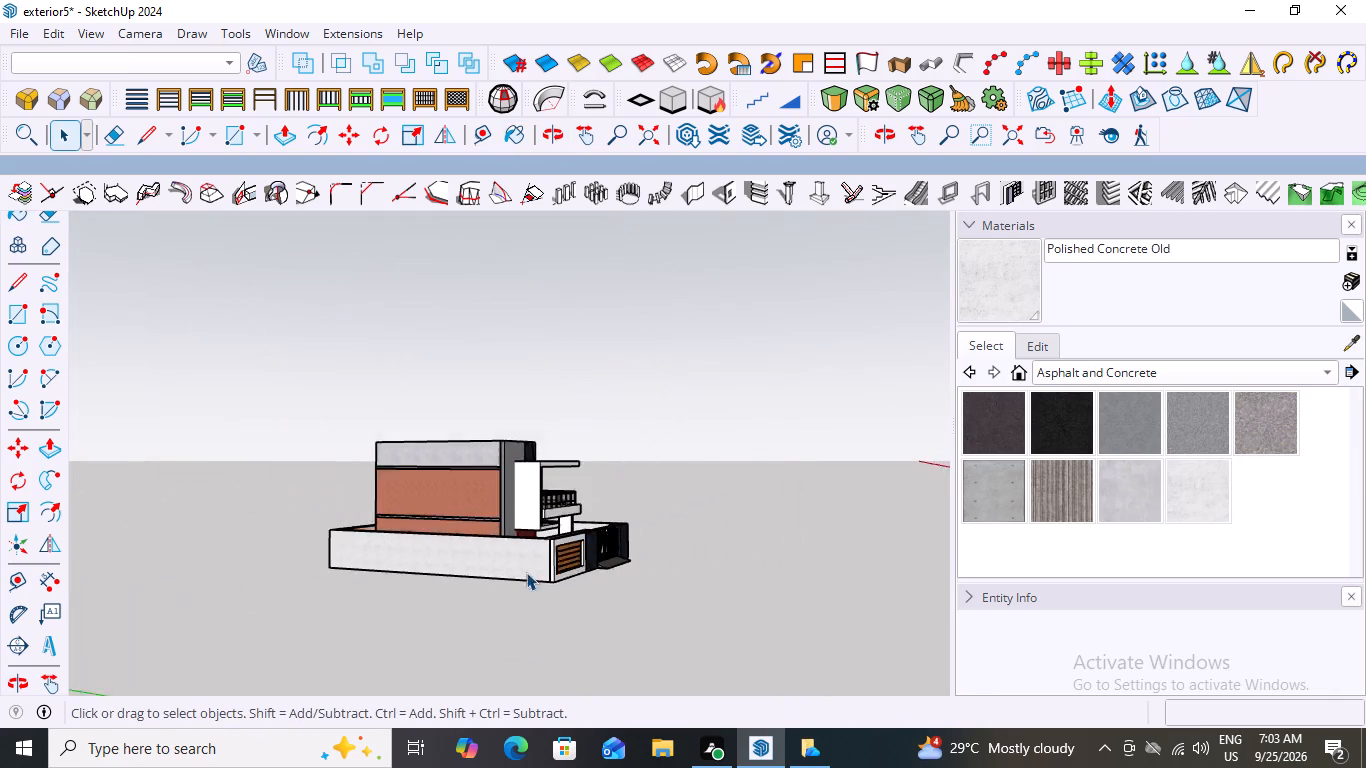
{"action": "scroll", "coordinate": [526, 572], "scroll_direction": "down", "scroll_amount": 4}
{"action": "middle_click_drag", "start_coordinate": [723, 558], "coordinate": [251, 617]}
{"action": "scroll", "coordinate": [534, 629], "scroll_direction": "up", "scroll_amount": 5}
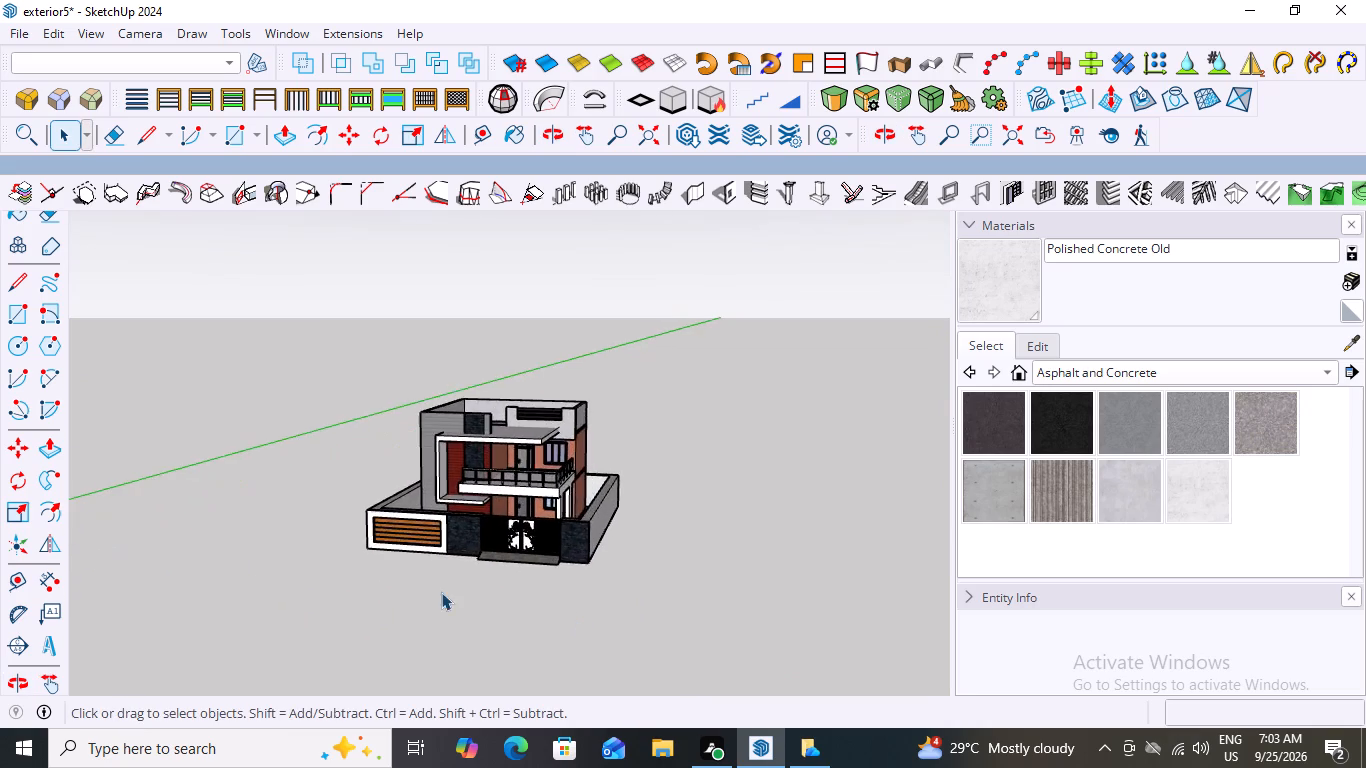
{"action": "middle_click_drag", "start_coordinate": [441, 591], "coordinate": [538, 603]}
{"action": "scroll", "coordinate": [575, 566], "scroll_direction": "up", "scroll_amount": 8}
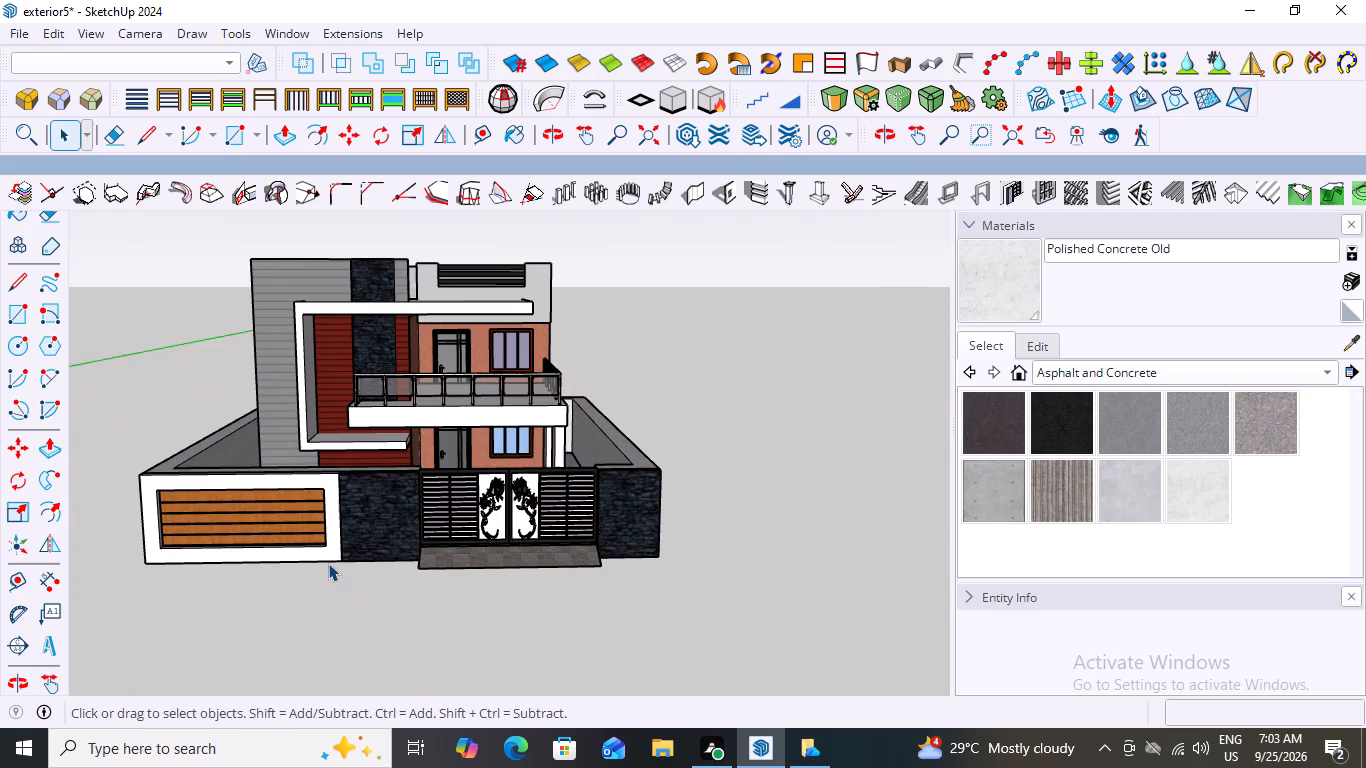
{"action": "scroll", "coordinate": [544, 460], "scroll_direction": "down", "scroll_amount": 7}
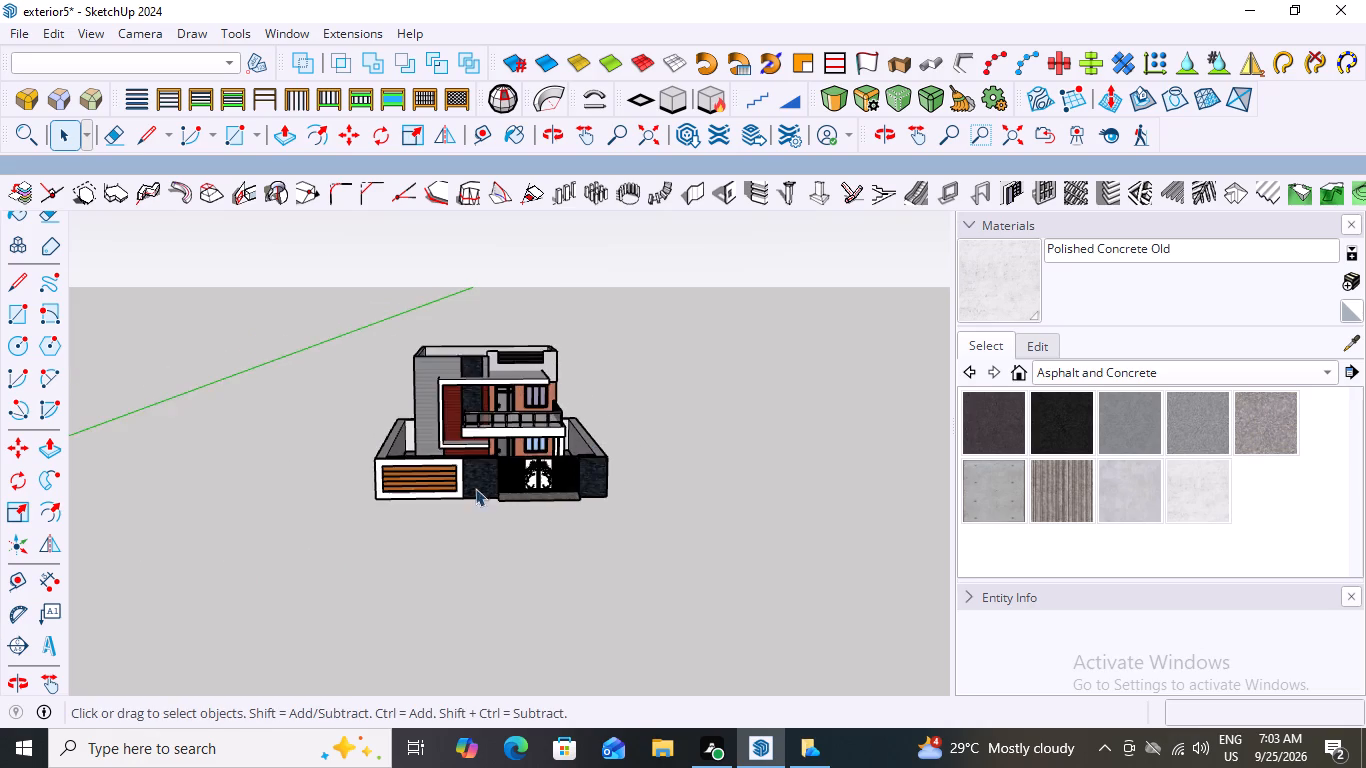
{"action": "scroll", "coordinate": [474, 467], "scroll_direction": "up", "scroll_amount": 9}
{"action": "scroll", "coordinate": [474, 466], "scroll_direction": "down", "scroll_amount": 6}
{"action": "middle_click_drag", "start_coordinate": [571, 504], "coordinate": [509, 567]}
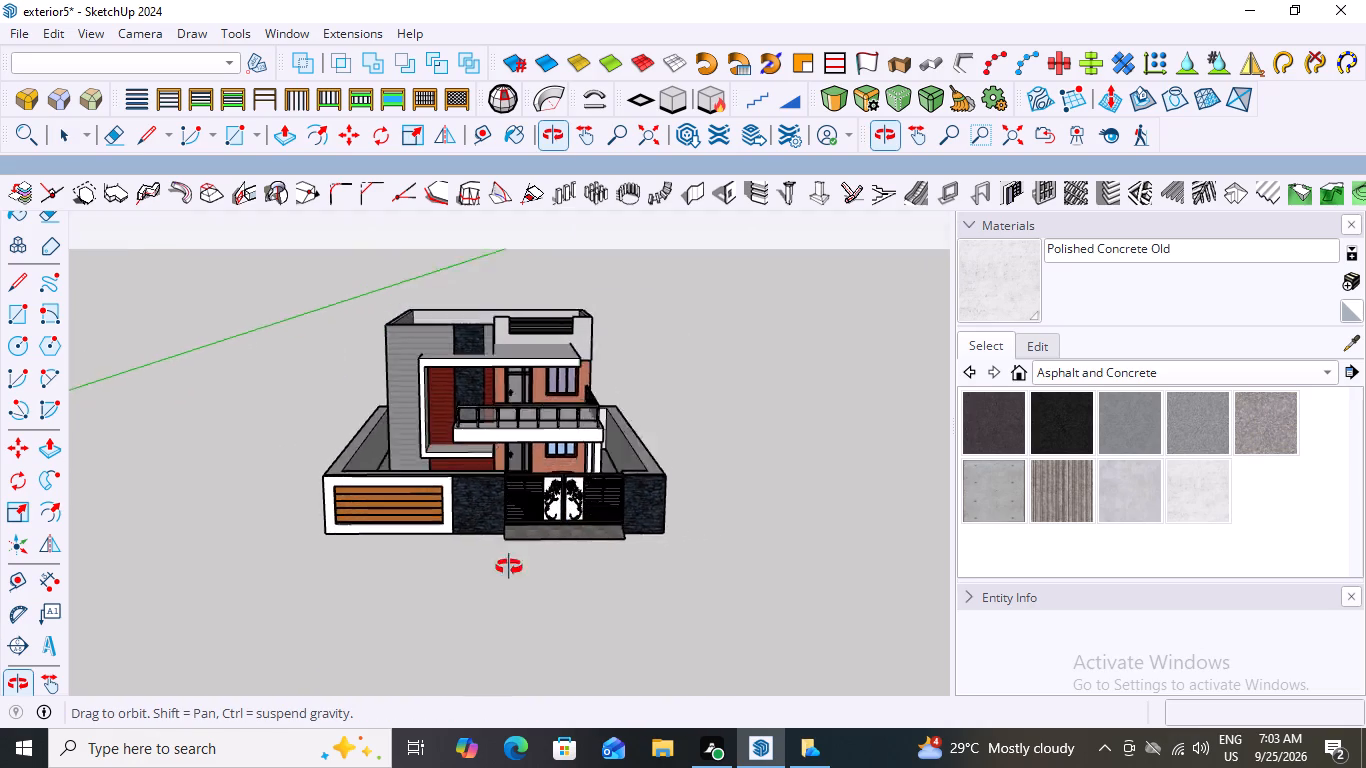
{"action": "middle_click_drag", "start_coordinate": [509, 567], "coordinate": [420, 629]}
{"action": "scroll", "coordinate": [480, 586], "scroll_direction": "up", "scroll_amount": 2}
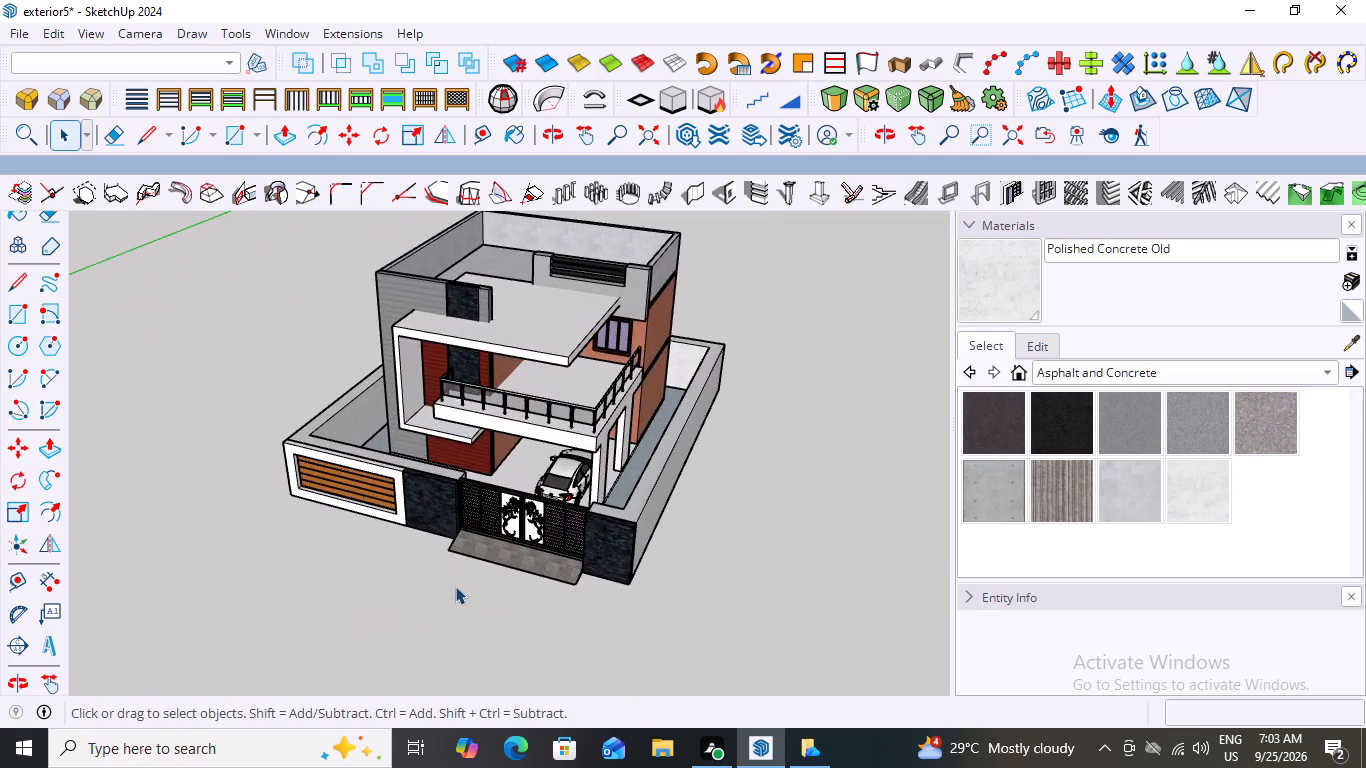
{"action": "middle_click_drag", "start_coordinate": [461, 586], "coordinate": [728, 555]}
{"action": "scroll", "coordinate": [693, 551], "scroll_direction": "up", "scroll_amount": 1}
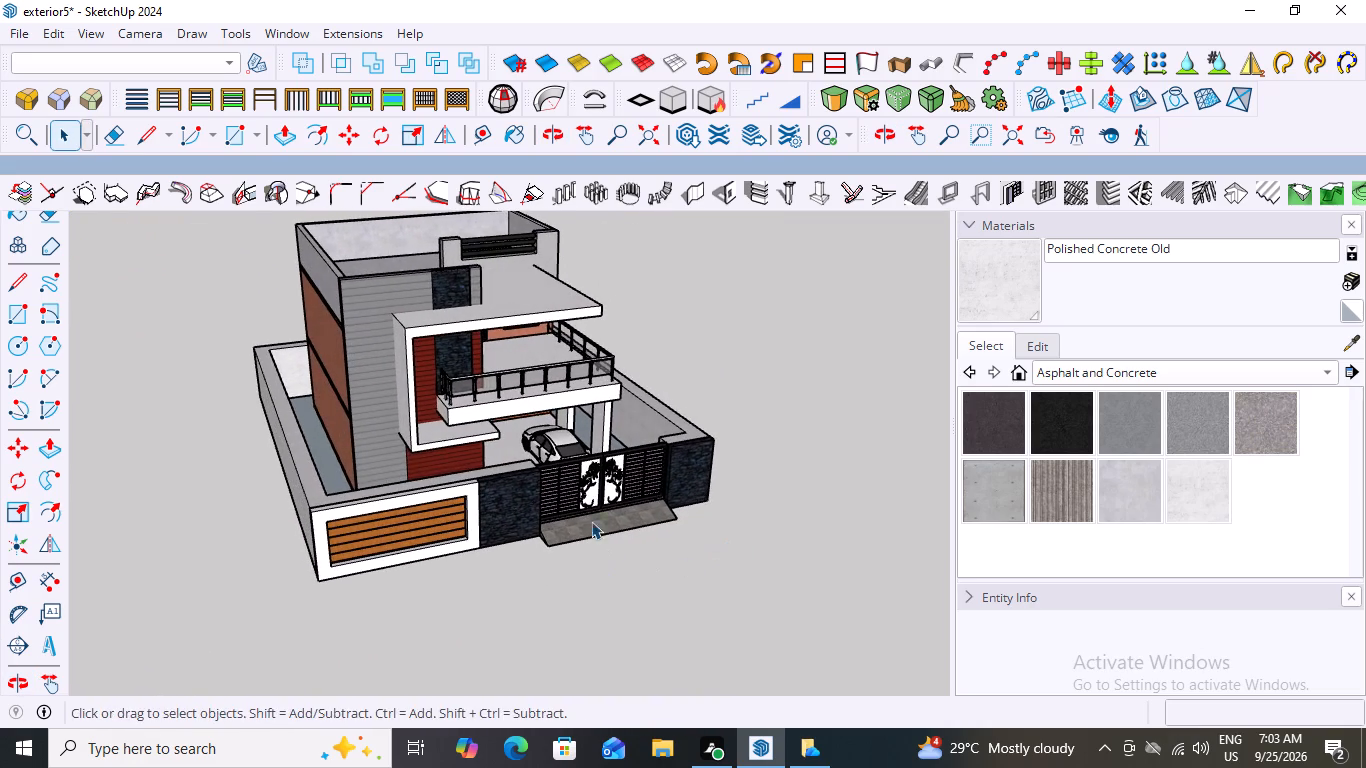
Examine the front boundary wall, the gate and the car parking area from above and from both front corners.
{"action": "middle_click_drag", "start_coordinate": [594, 511], "coordinate": [660, 494]}
{"action": "scroll", "coordinate": [660, 494], "scroll_direction": "up", "scroll_amount": 1}
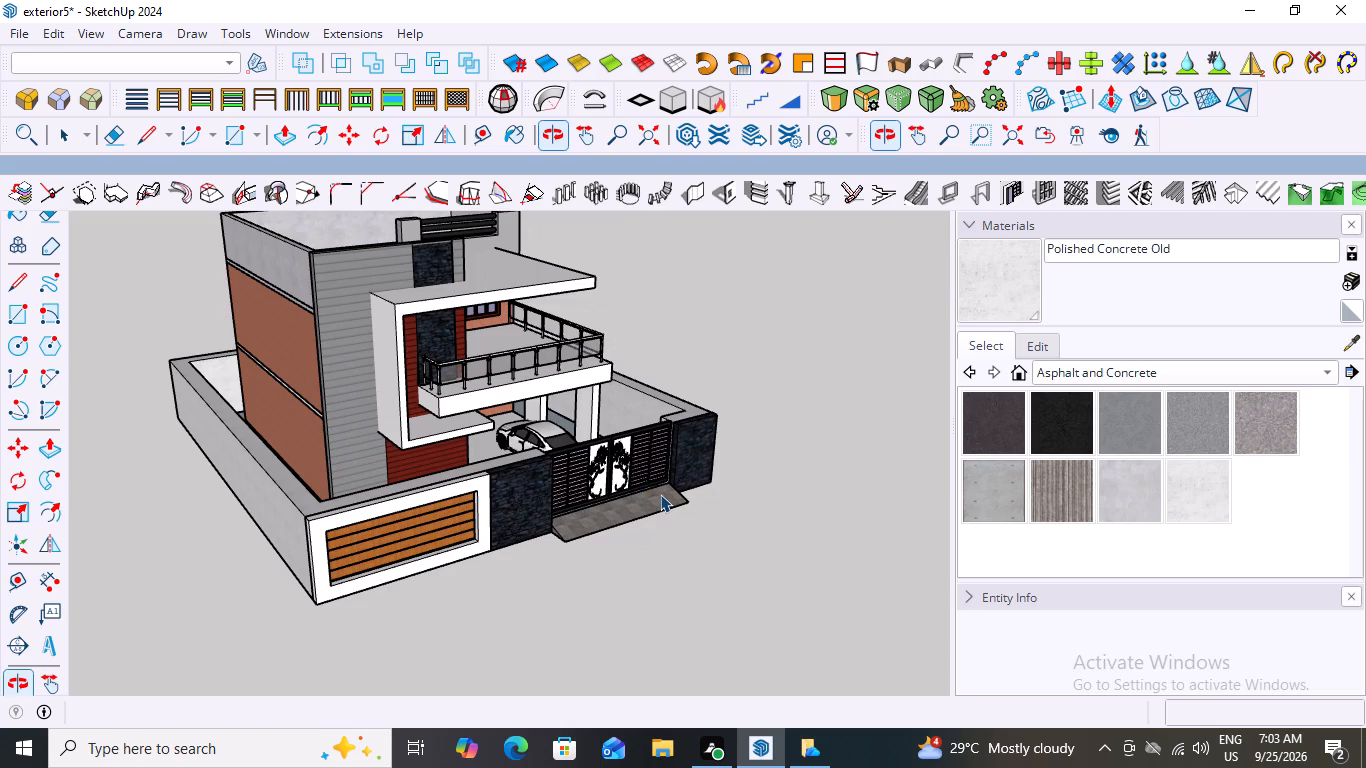
{"action": "middle_click_drag", "start_coordinate": [542, 513], "coordinate": [619, 547]}
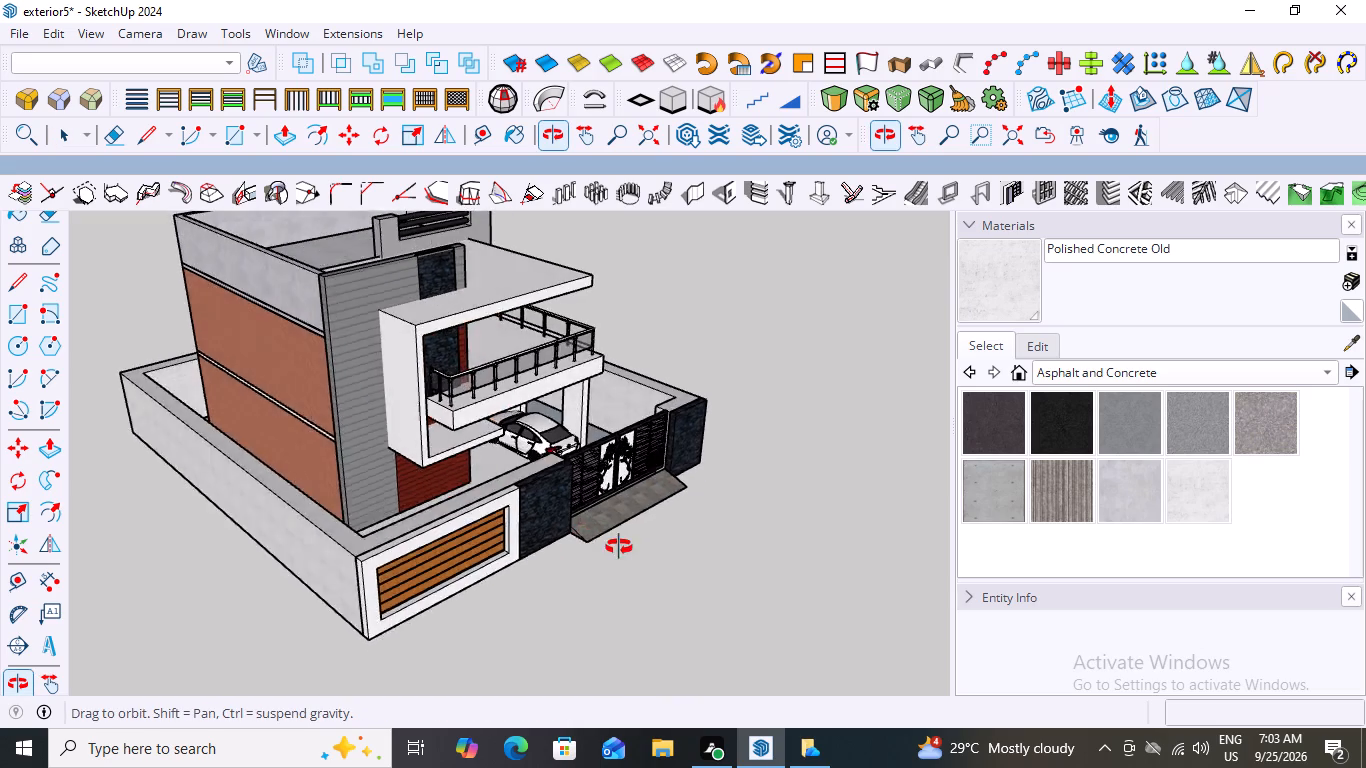
{"action": "middle_click_drag", "start_coordinate": [619, 547], "coordinate": [603, 556]}
{"action": "scroll", "coordinate": [604, 556], "scroll_direction": "up", "scroll_amount": 2}
{"action": "middle_click_drag", "start_coordinate": [563, 472], "coordinate": [322, 517]}
{"action": "scroll", "coordinate": [583, 424], "scroll_direction": "up", "scroll_amount": 2}
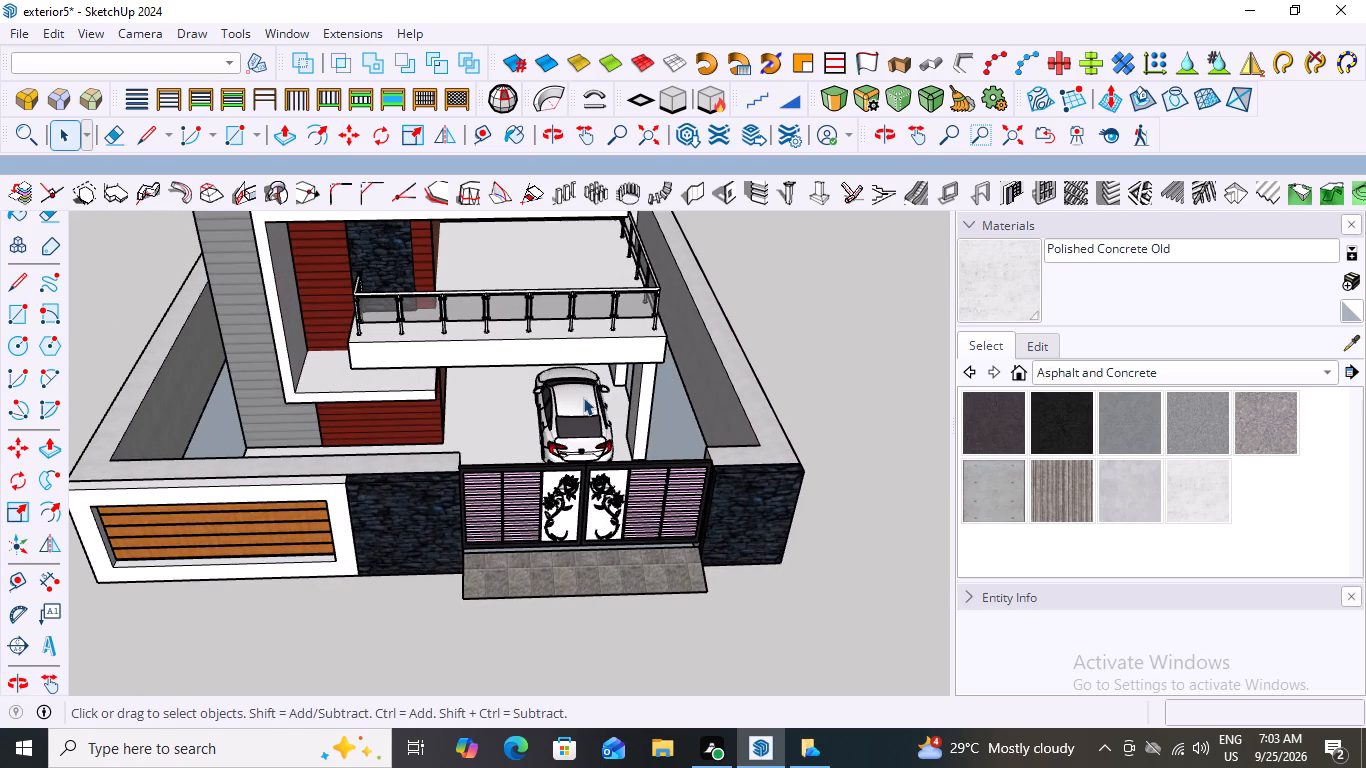
{"action": "scroll", "coordinate": [576, 421], "scroll_direction": "down", "scroll_amount": 2}
{"action": "middle_click_drag", "start_coordinate": [559, 421], "coordinate": [631, 387]}
{"action": "scroll", "coordinate": [631, 387], "scroll_direction": "up", "scroll_amount": 2}
{"action": "scroll", "coordinate": [479, 480], "scroll_direction": "down", "scroll_amount": 2}
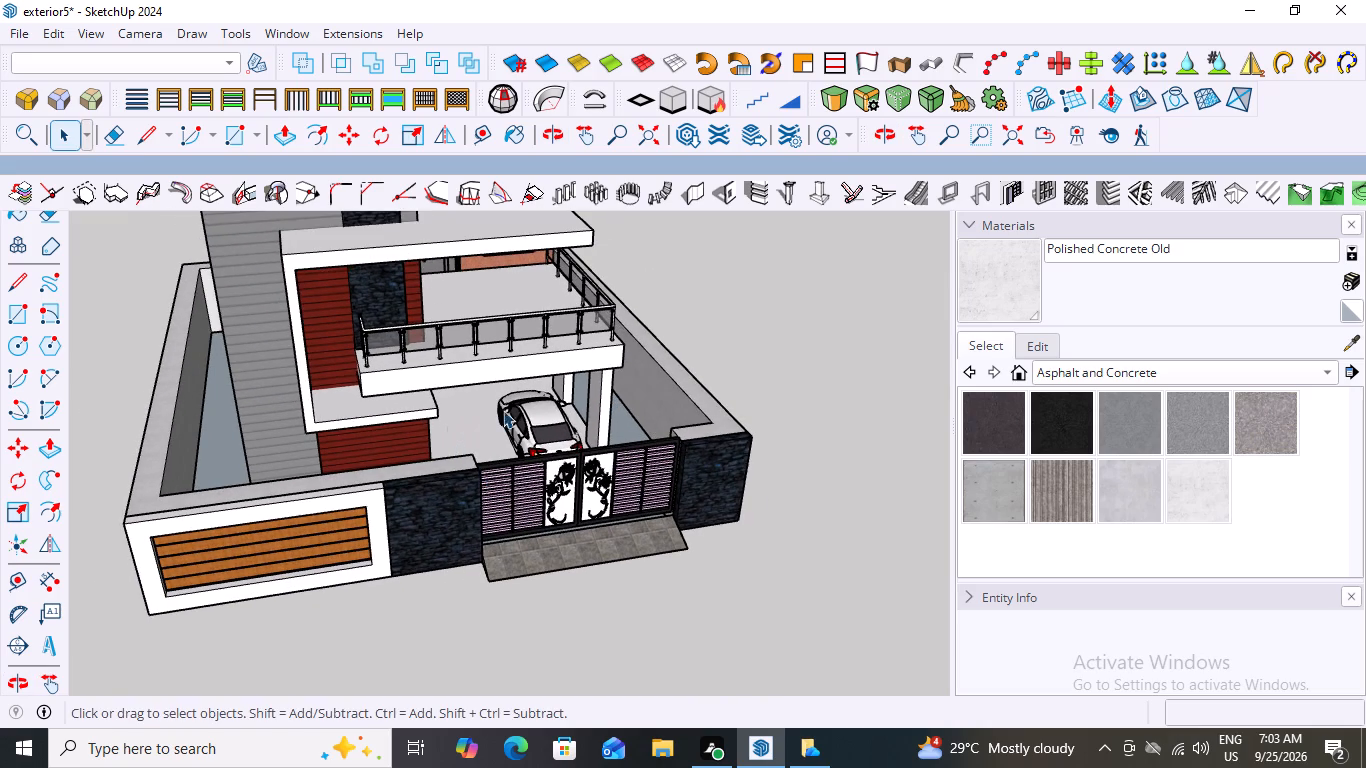
{"action": "middle_click_drag", "start_coordinate": [509, 394], "coordinate": [687, 388]}
{"action": "scroll", "coordinate": [409, 432], "scroll_direction": "up", "scroll_amount": 1}
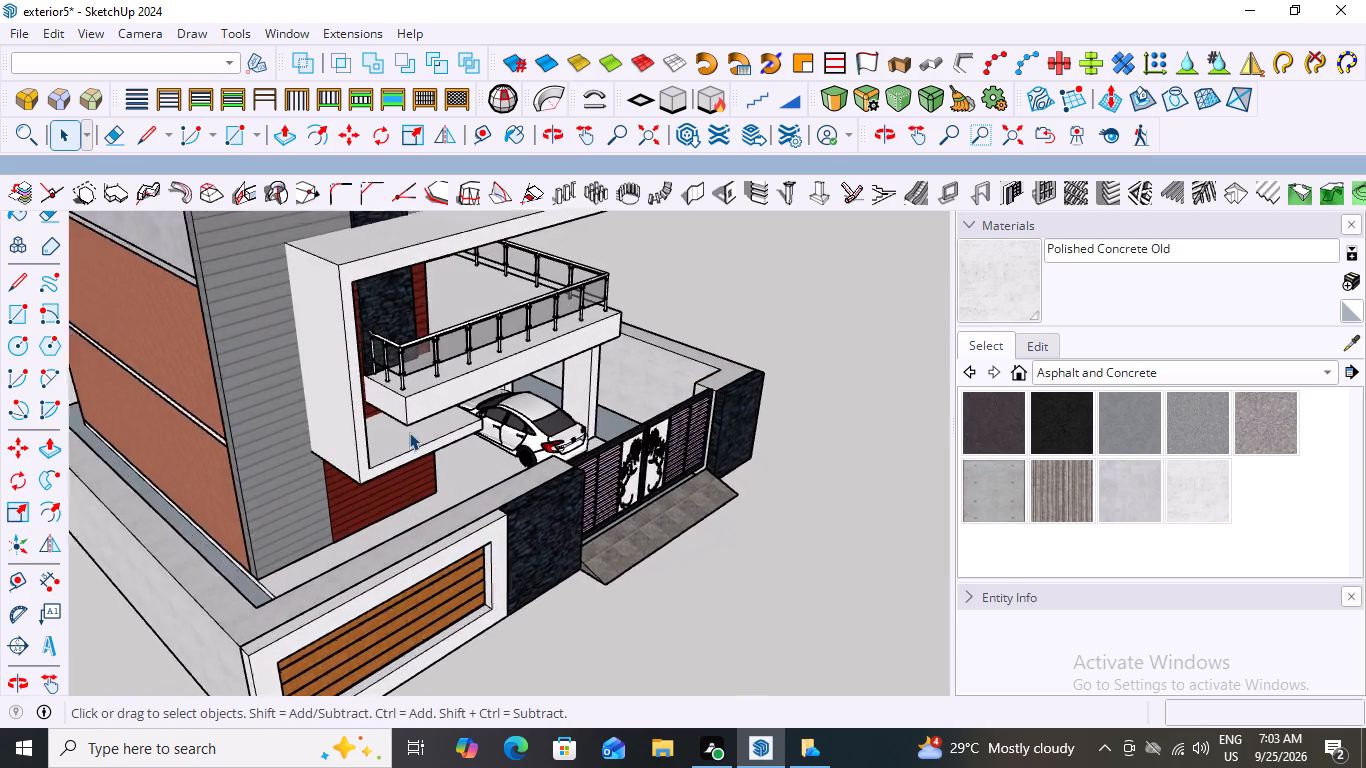
{"action": "scroll", "coordinate": [409, 432], "scroll_direction": "up", "scroll_amount": 2}
{"action": "scroll", "coordinate": [540, 426], "scroll_direction": "up", "scroll_amount": 2}
{"action": "middle_click_drag", "start_coordinate": [526, 427], "coordinate": [446, 432]}
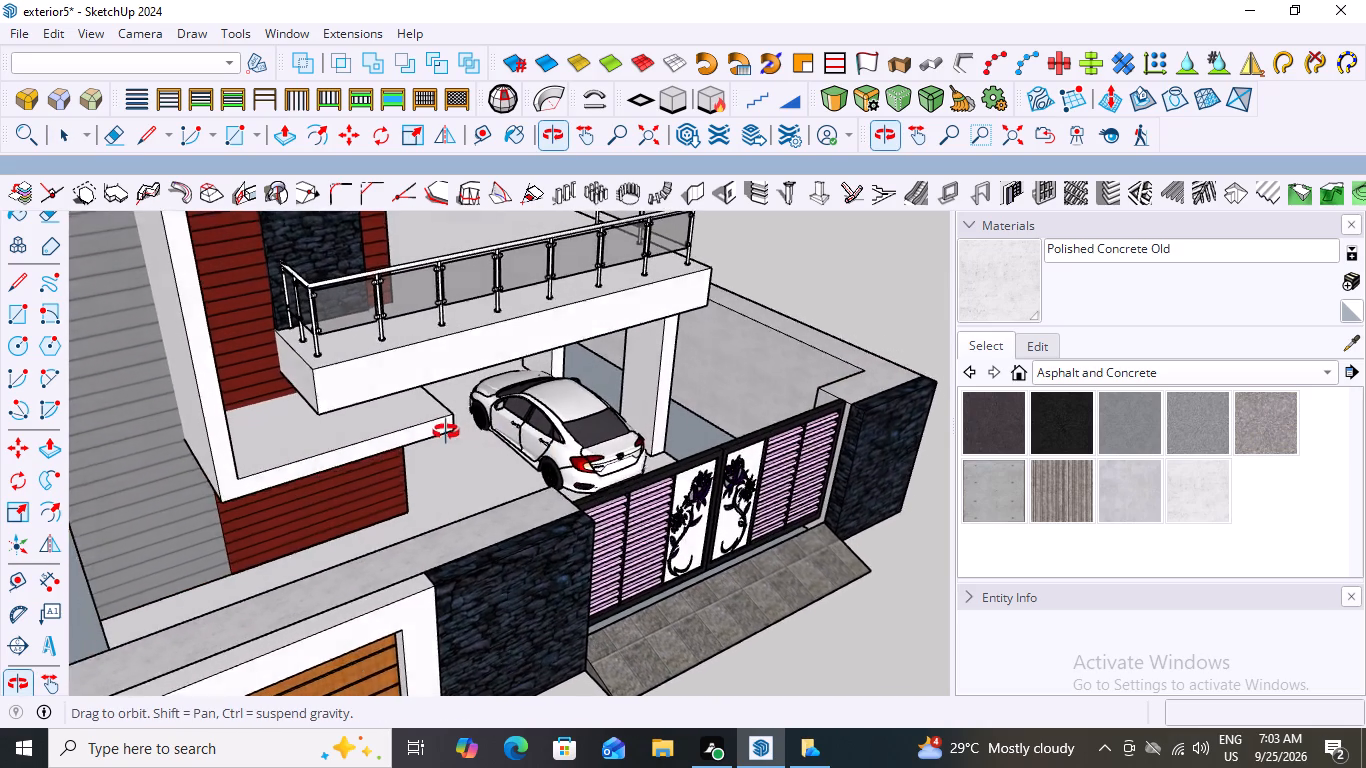
{"action": "middle_click_drag", "start_coordinate": [446, 432], "coordinate": [446, 431]}
{"action": "scroll", "coordinate": [446, 431], "scroll_direction": "down", "scroll_amount": 4}
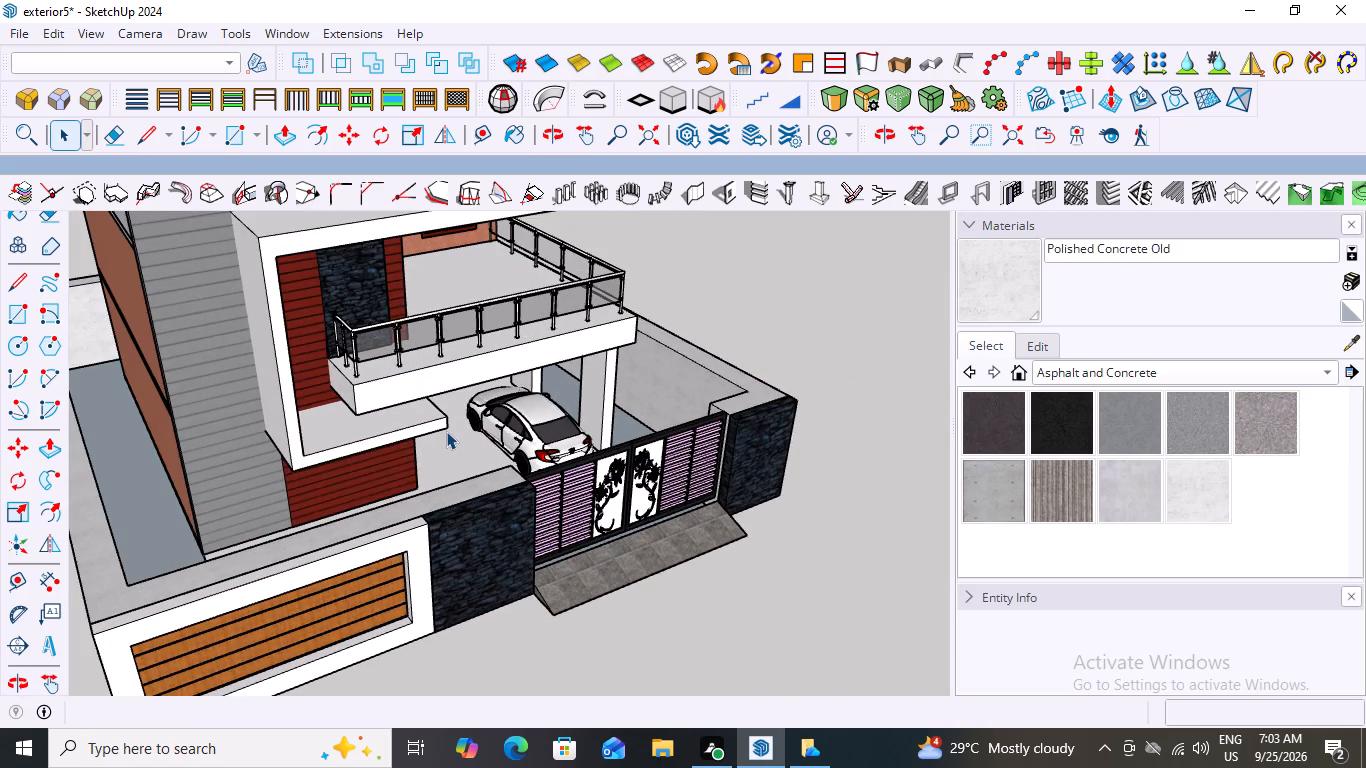
{"action": "scroll", "coordinate": [446, 431], "scroll_direction": "down", "scroll_amount": 3}
{"action": "scroll", "coordinate": [446, 431], "scroll_direction": "up", "scroll_amount": 1}
{"action": "scroll", "coordinate": [446, 431], "scroll_direction": "down", "scroll_amount": 3}
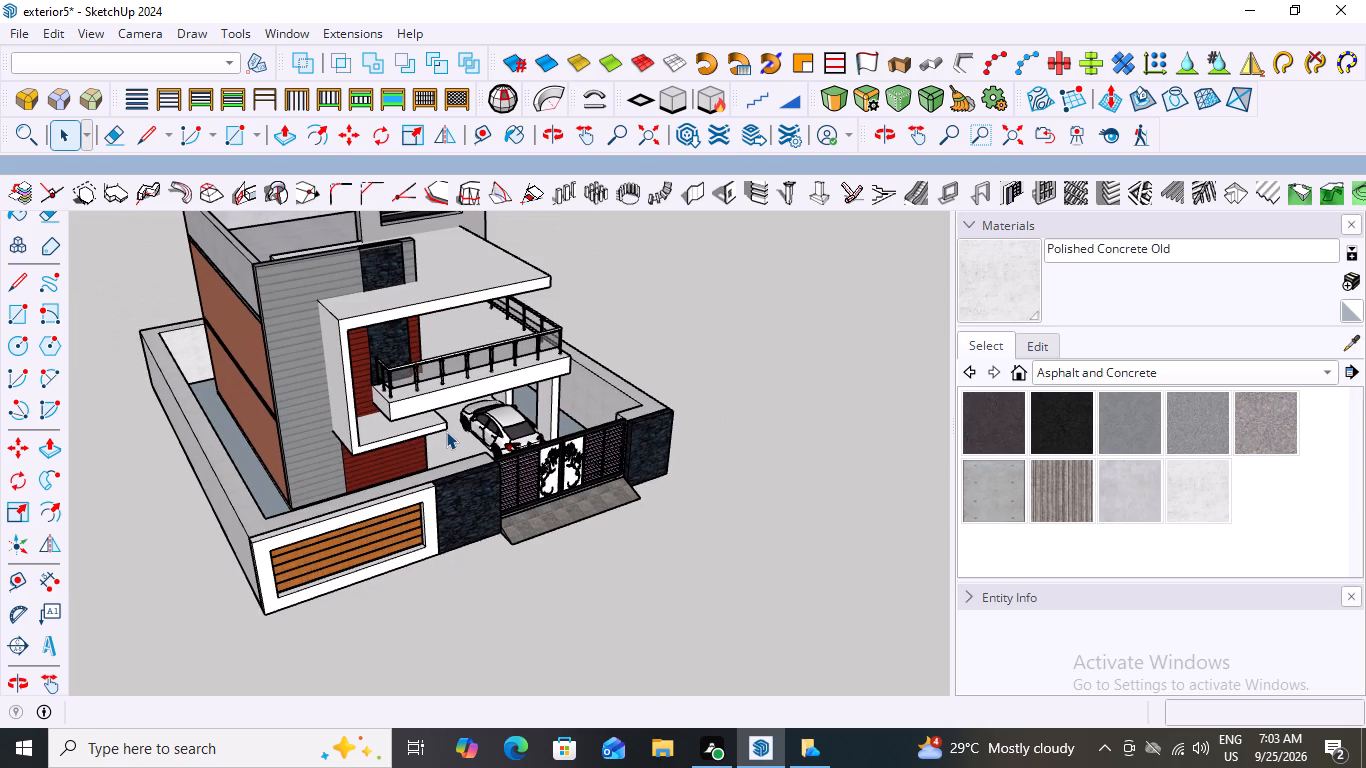
Examine the rooftop parapet, the balcony and the slab frame from the side, and the whole facade straight from the front.
{"action": "middle_click_drag", "start_coordinate": [446, 431], "coordinate": [511, 389]}
{"action": "scroll", "coordinate": [511, 389], "scroll_direction": "down", "scroll_amount": 6}
{"action": "scroll", "coordinate": [408, 290], "scroll_direction": "up", "scroll_amount": 5}
{"action": "middle_click", "coordinate": [407, 290]}
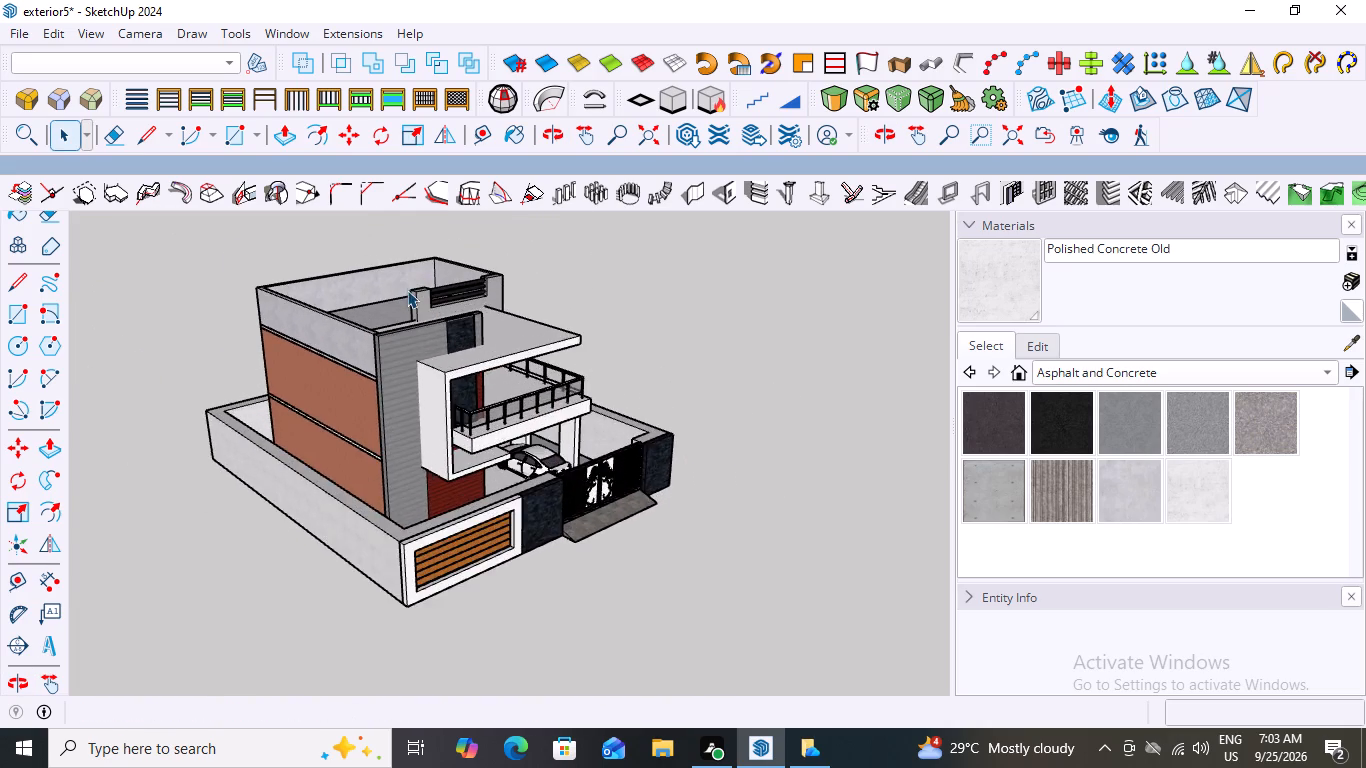
{"action": "scroll", "coordinate": [407, 290], "scroll_direction": "up", "scroll_amount": 3}
{"action": "scroll", "coordinate": [514, 359], "scroll_direction": "down", "scroll_amount": 3}
{"action": "scroll", "coordinate": [616, 562], "scroll_direction": "up", "scroll_amount": 2}
{"action": "middle_click_drag", "start_coordinate": [584, 556], "coordinate": [546, 547]}
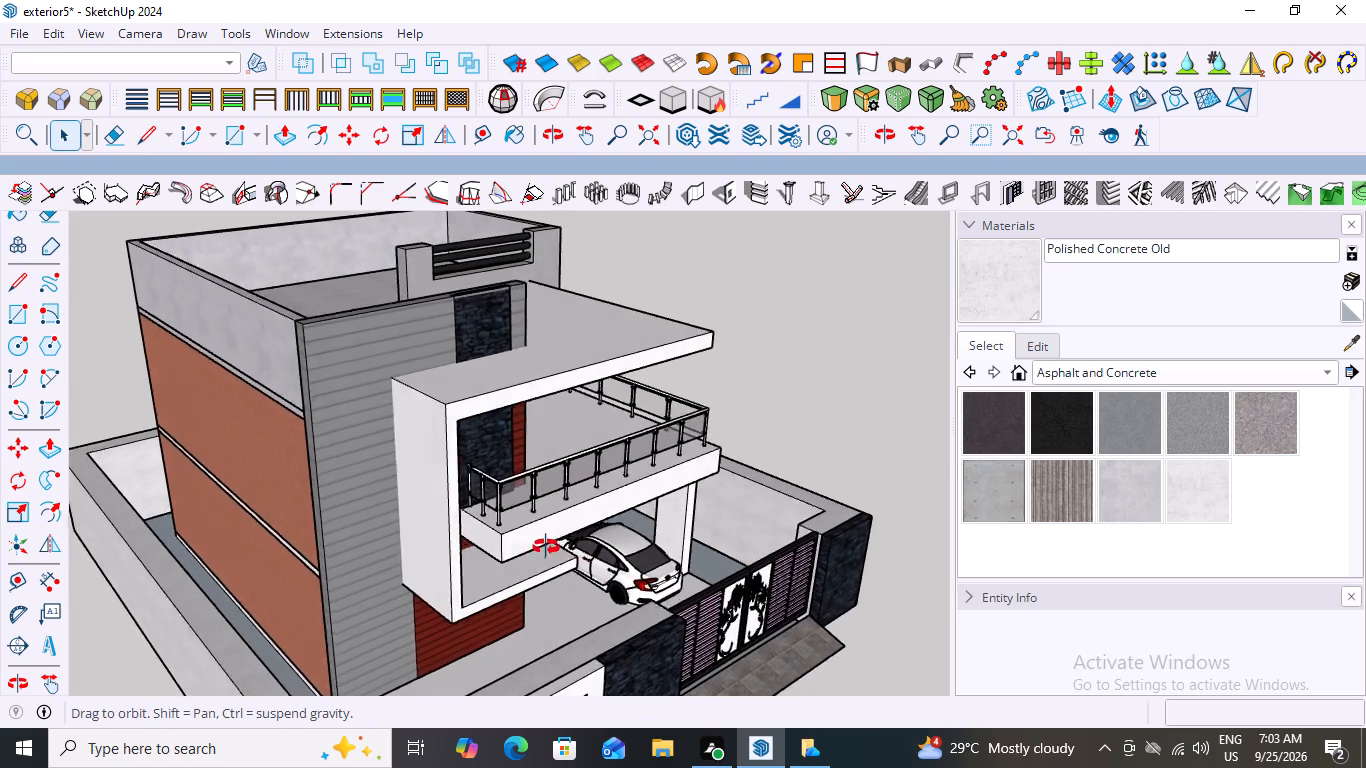
{"action": "middle_click_drag", "start_coordinate": [546, 547], "coordinate": [532, 510]}
{"action": "scroll", "coordinate": [586, 547], "scroll_direction": "up", "scroll_amount": 2}
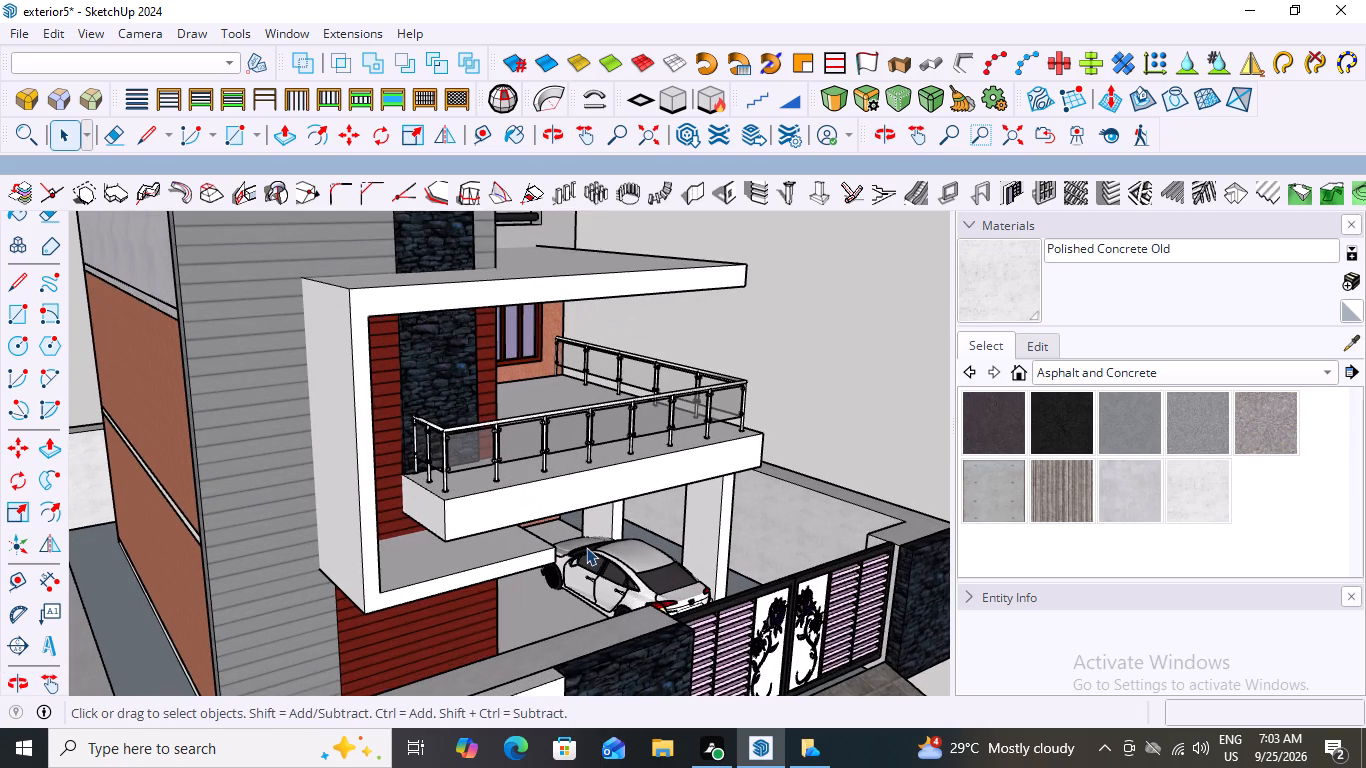
{"action": "scroll", "coordinate": [586, 547], "scroll_direction": "down", "scroll_amount": 3}
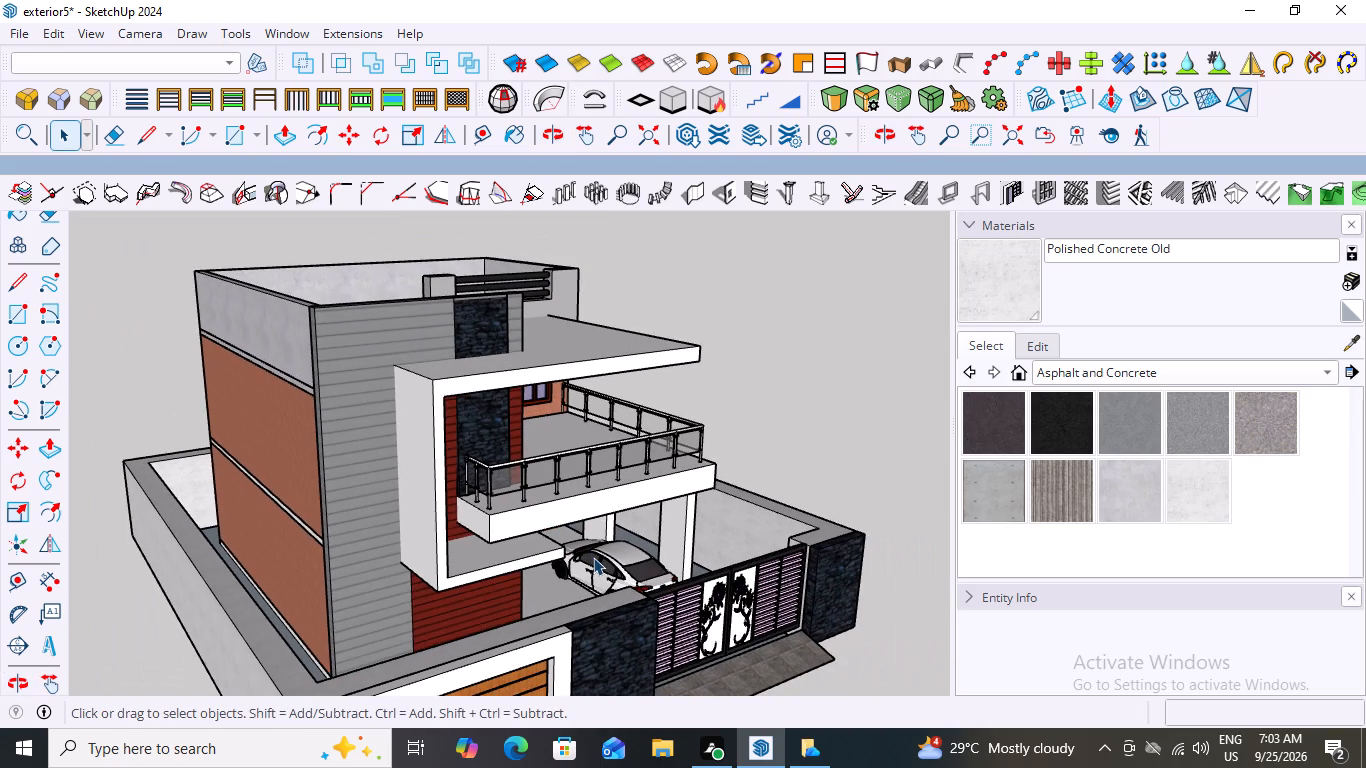
{"action": "scroll", "coordinate": [593, 557], "scroll_direction": "down", "scroll_amount": 3}
{"action": "middle_click_drag", "start_coordinate": [593, 557], "coordinate": [614, 545]}
{"action": "scroll", "coordinate": [615, 561], "scroll_direction": "up", "scroll_amount": 6}
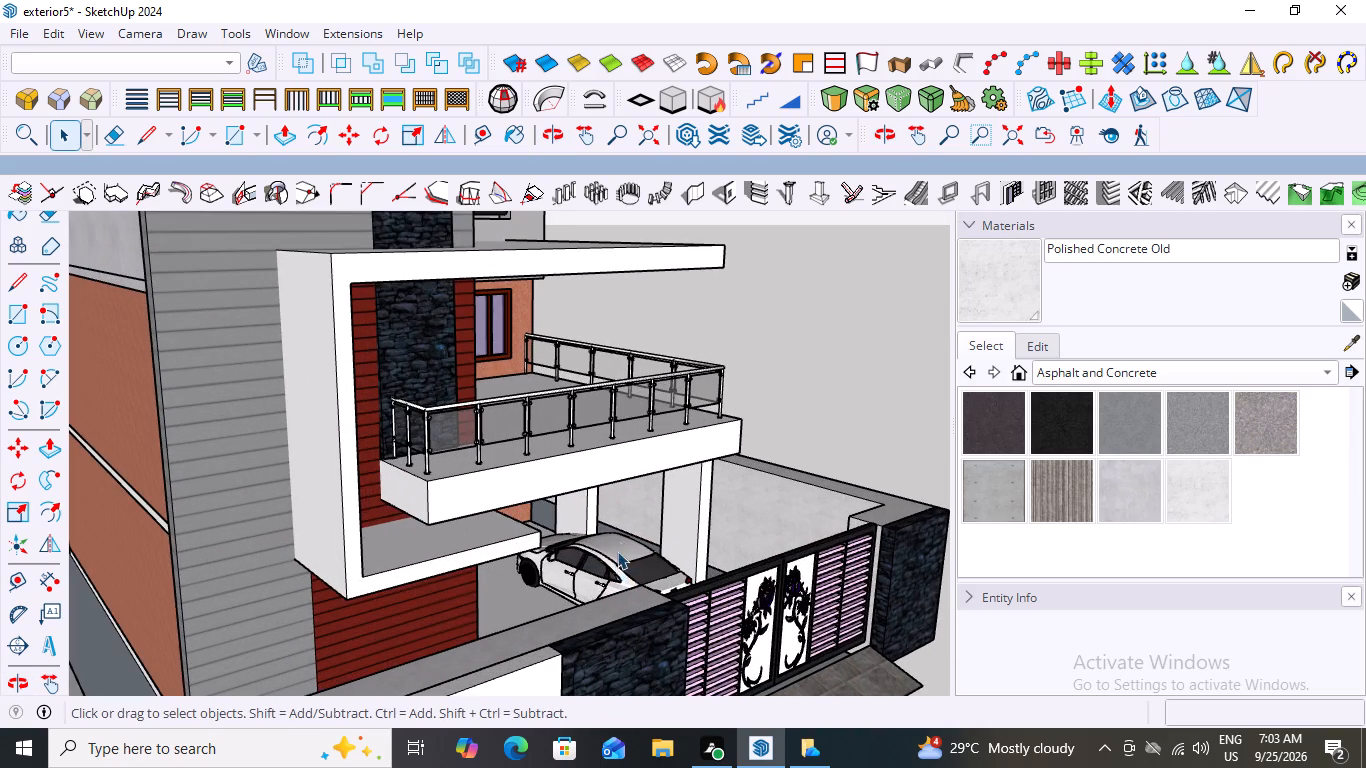
{"action": "scroll", "coordinate": [620, 538], "scroll_direction": "down", "scroll_amount": 6}
{"action": "scroll", "coordinate": [601, 577], "scroll_direction": "up", "scroll_amount": 8}
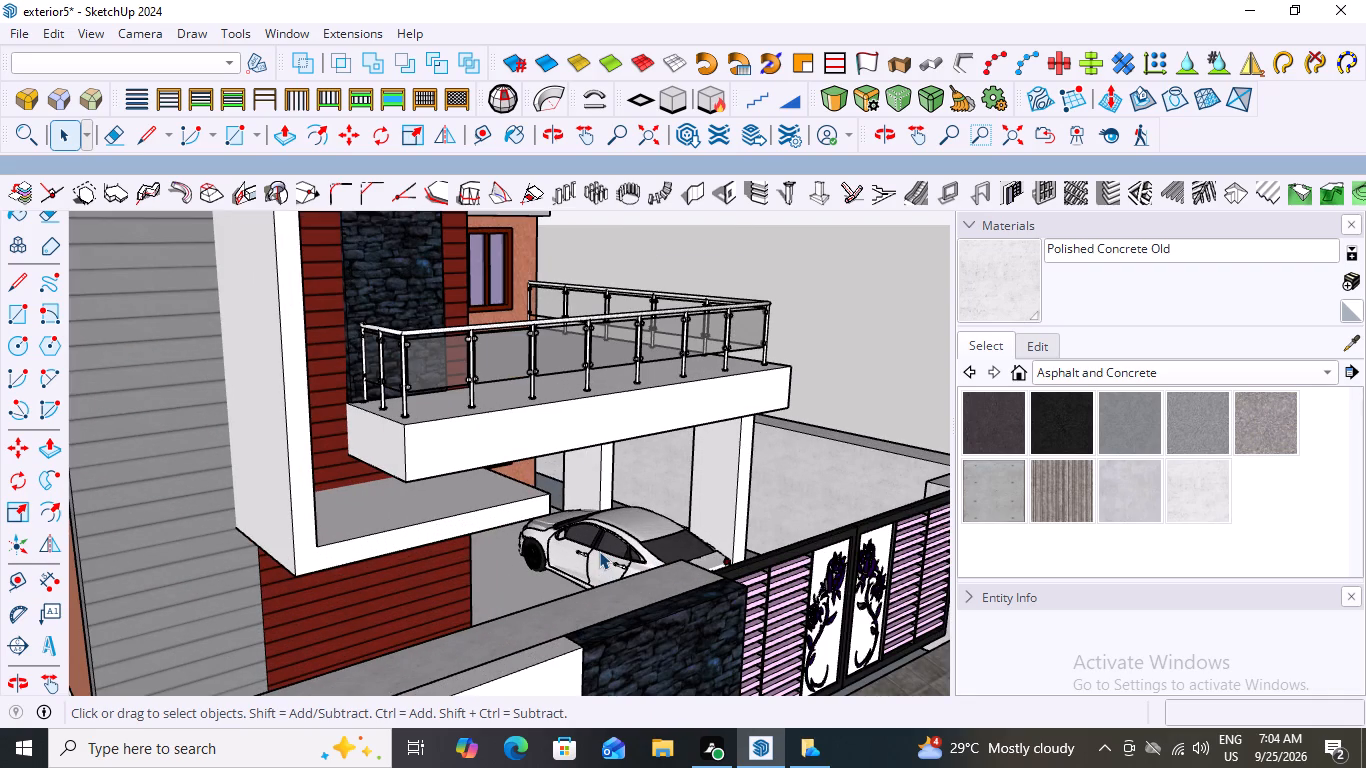
{"action": "scroll", "coordinate": [599, 551], "scroll_direction": "down", "scroll_amount": 18}
{"action": "middle_click_drag", "start_coordinate": [658, 516], "coordinate": [636, 519]}
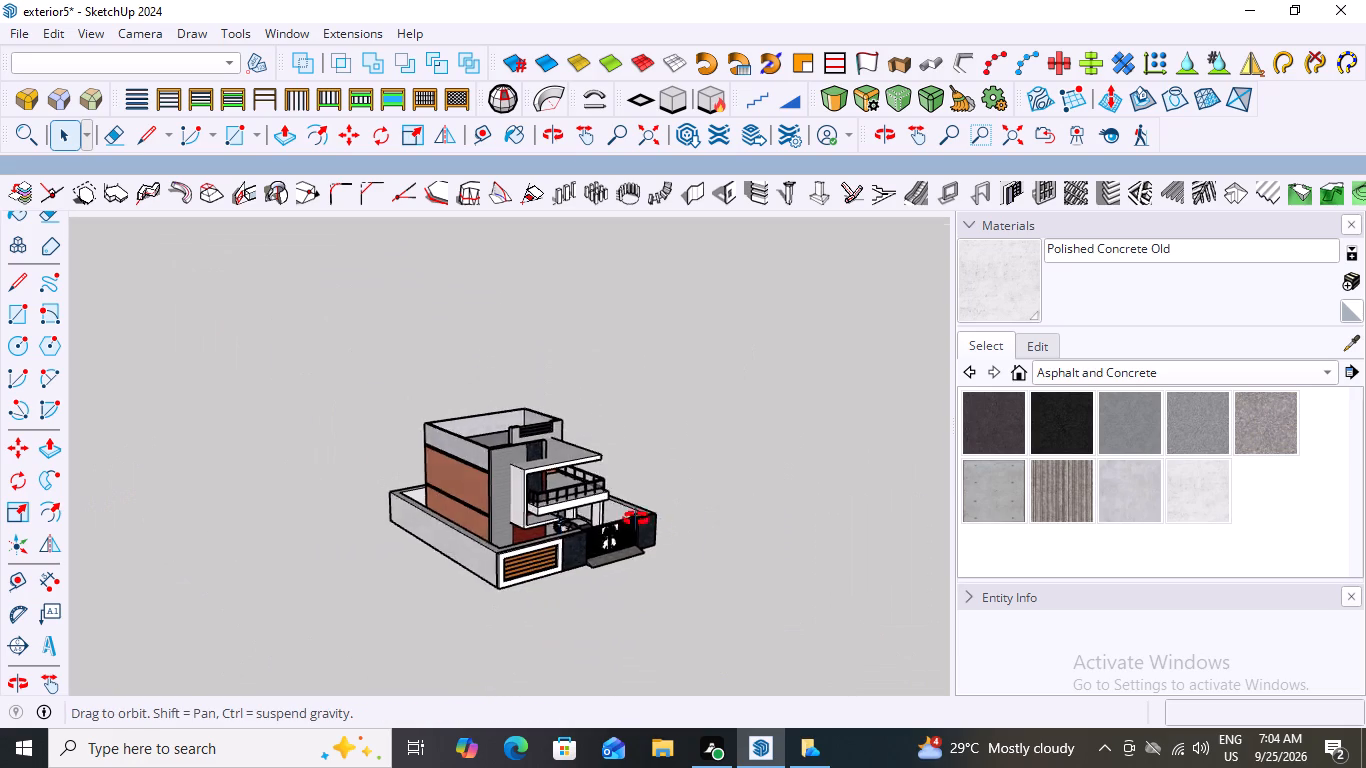
{"action": "middle_click_drag", "start_coordinate": [636, 519], "coordinate": [437, 477]}
{"action": "scroll", "coordinate": [534, 525], "scroll_direction": "up", "scroll_amount": 9}
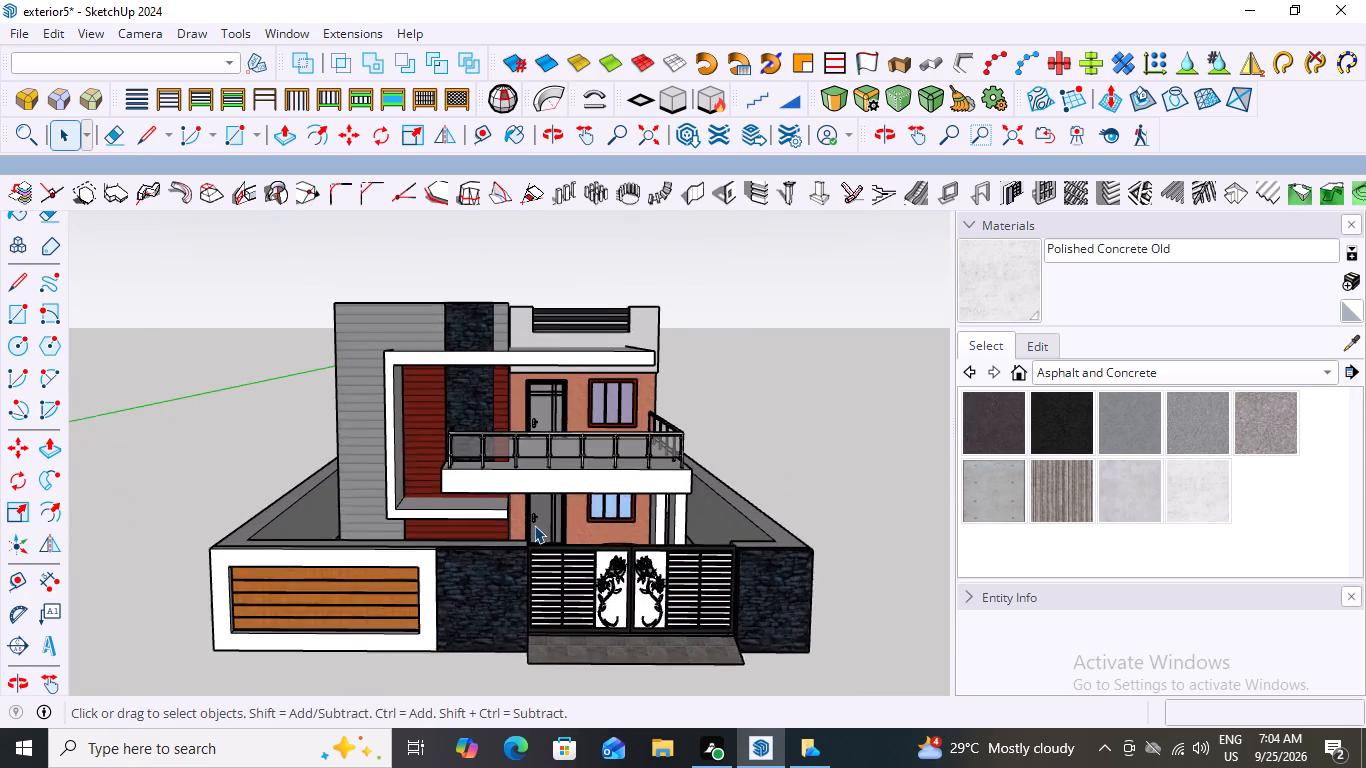
{"action": "scroll", "coordinate": [534, 525], "scroll_direction": "up", "scroll_amount": 1}
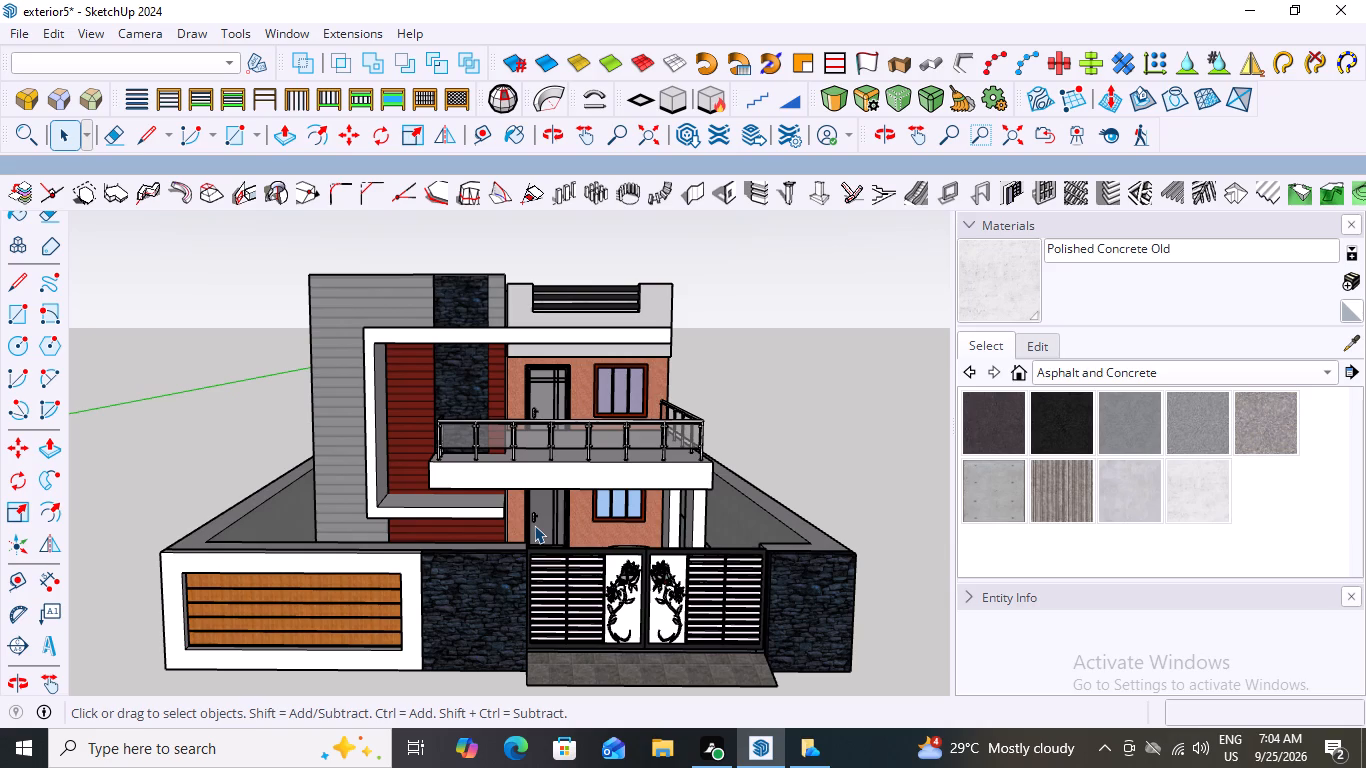
{"action": "middle_click_drag", "start_coordinate": [534, 525], "coordinate": [528, 463]}
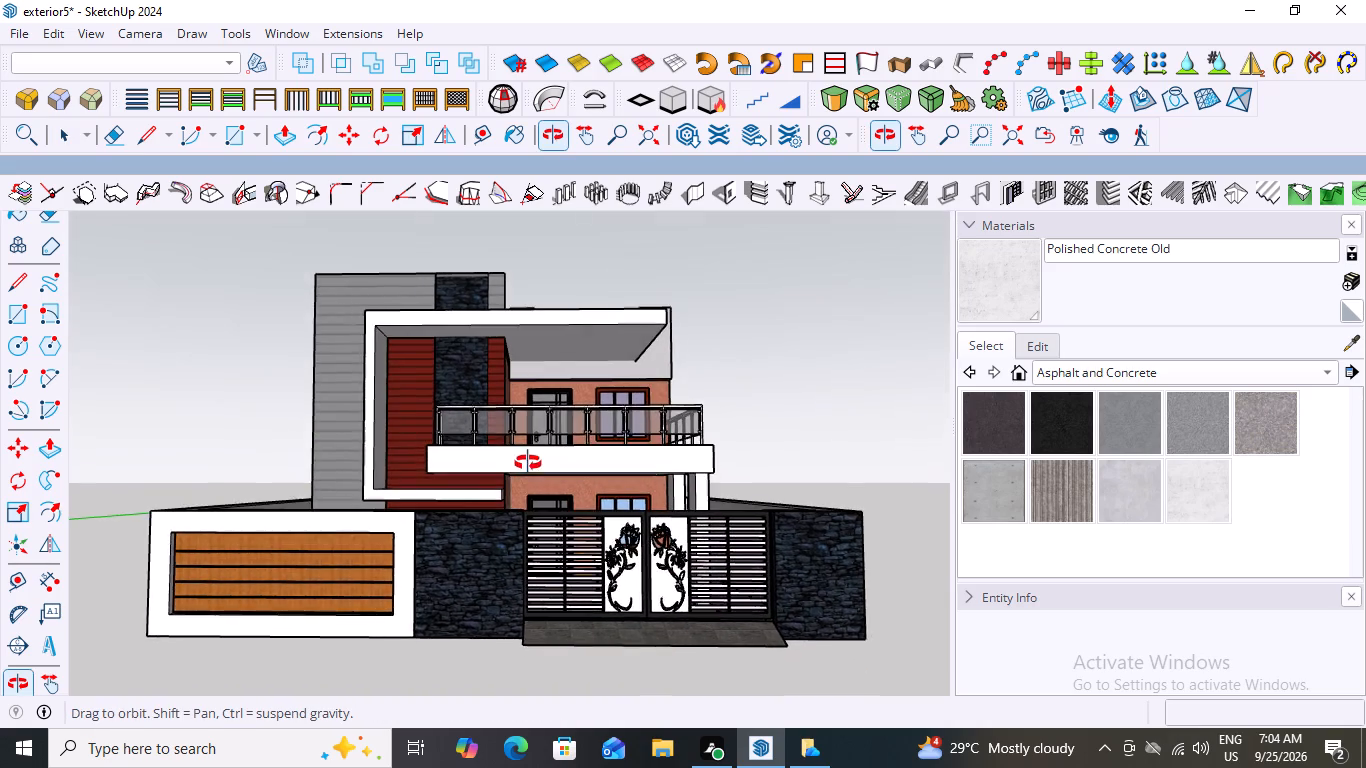
{"action": "middle_click_drag", "start_coordinate": [528, 463], "coordinate": [541, 497]}
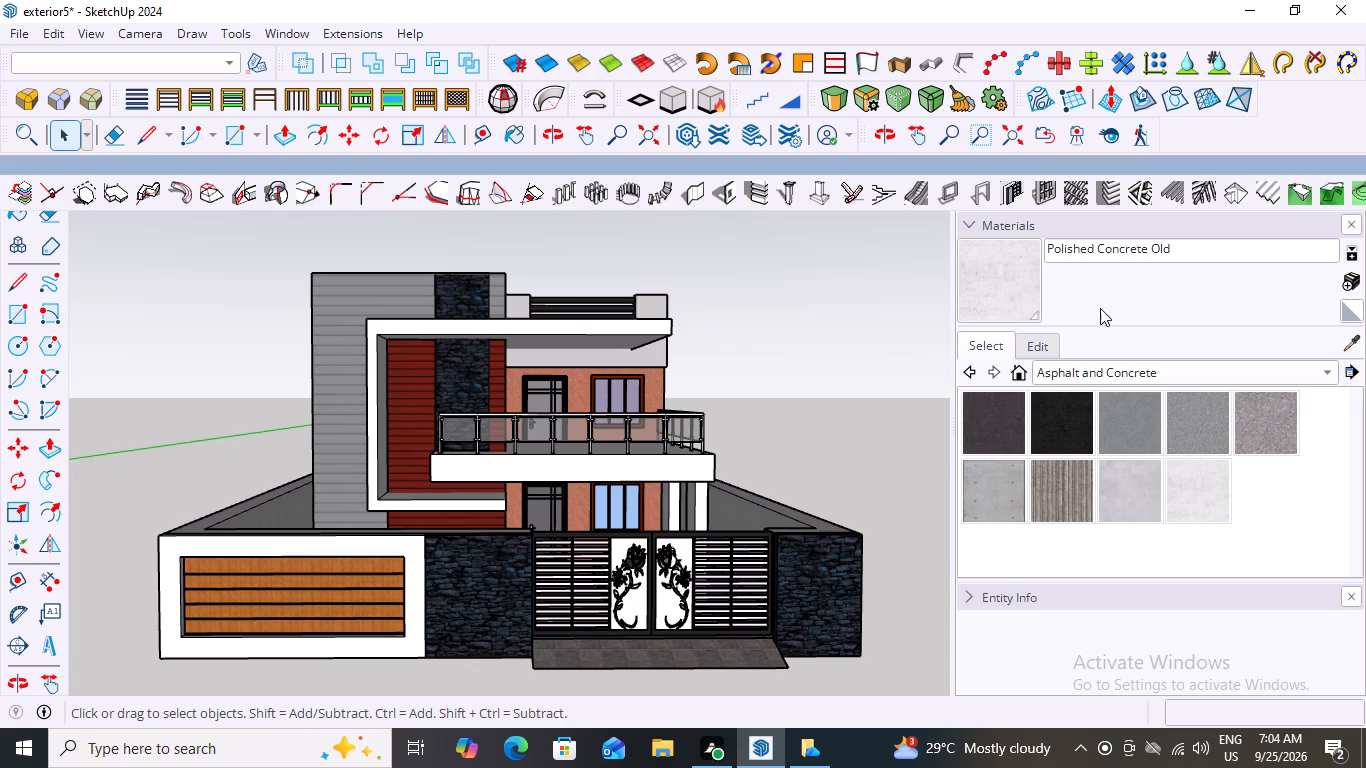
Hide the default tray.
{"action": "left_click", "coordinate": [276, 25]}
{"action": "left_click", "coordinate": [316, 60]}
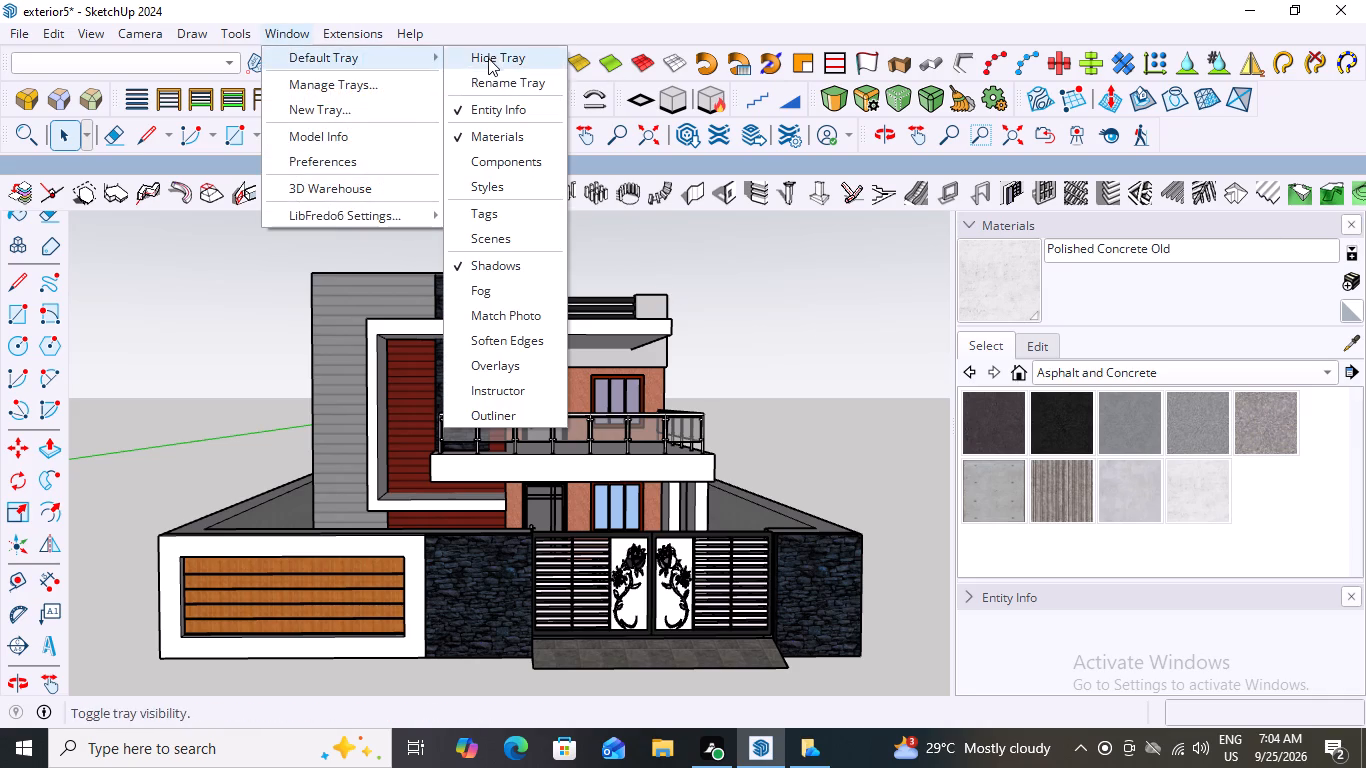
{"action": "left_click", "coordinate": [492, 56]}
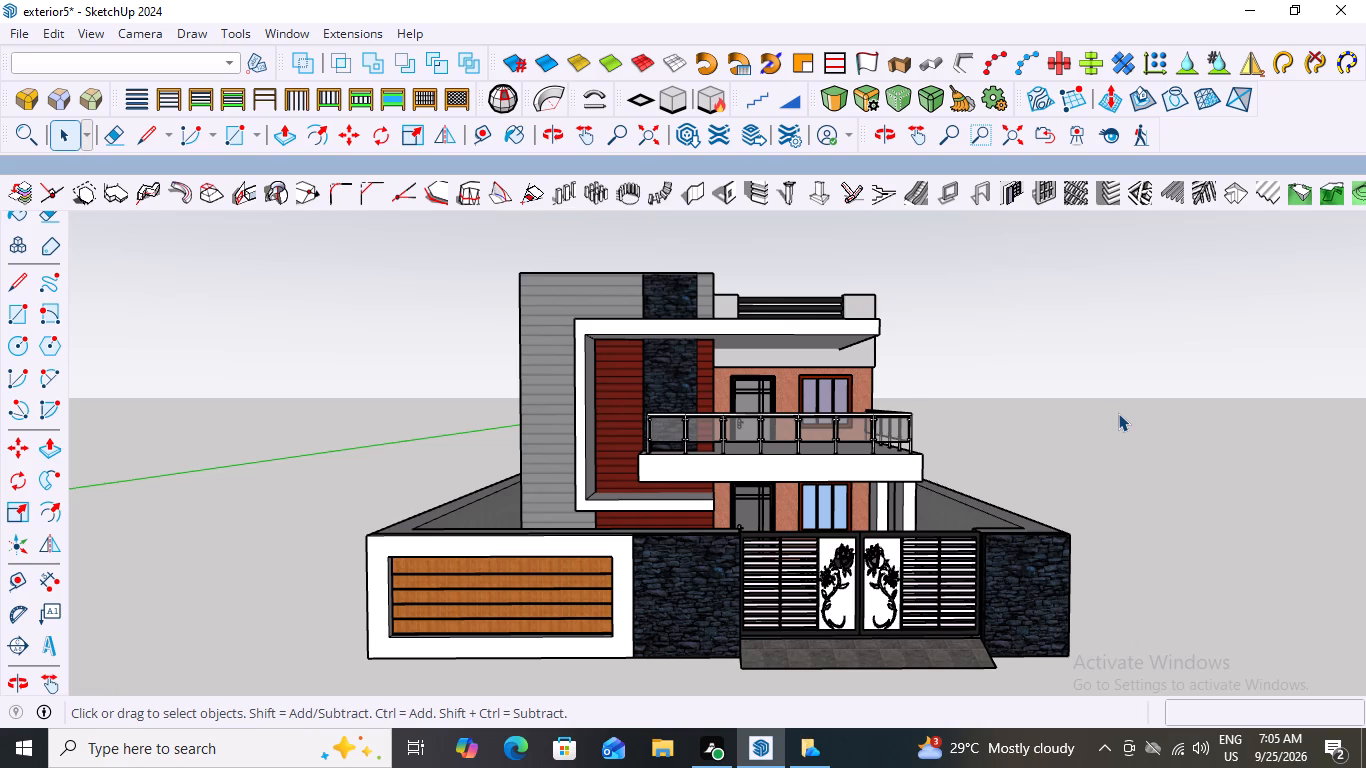
Inside the front wall panel group, paint the white frame face around the bamboo slats with Color D08 from the Colors collection, and close the group.
{"action": "left_click", "coordinate": [620, 547]}
{"action": "left_click", "coordinate": [620, 547]}
{"action": "left_click", "coordinate": [620, 547]}
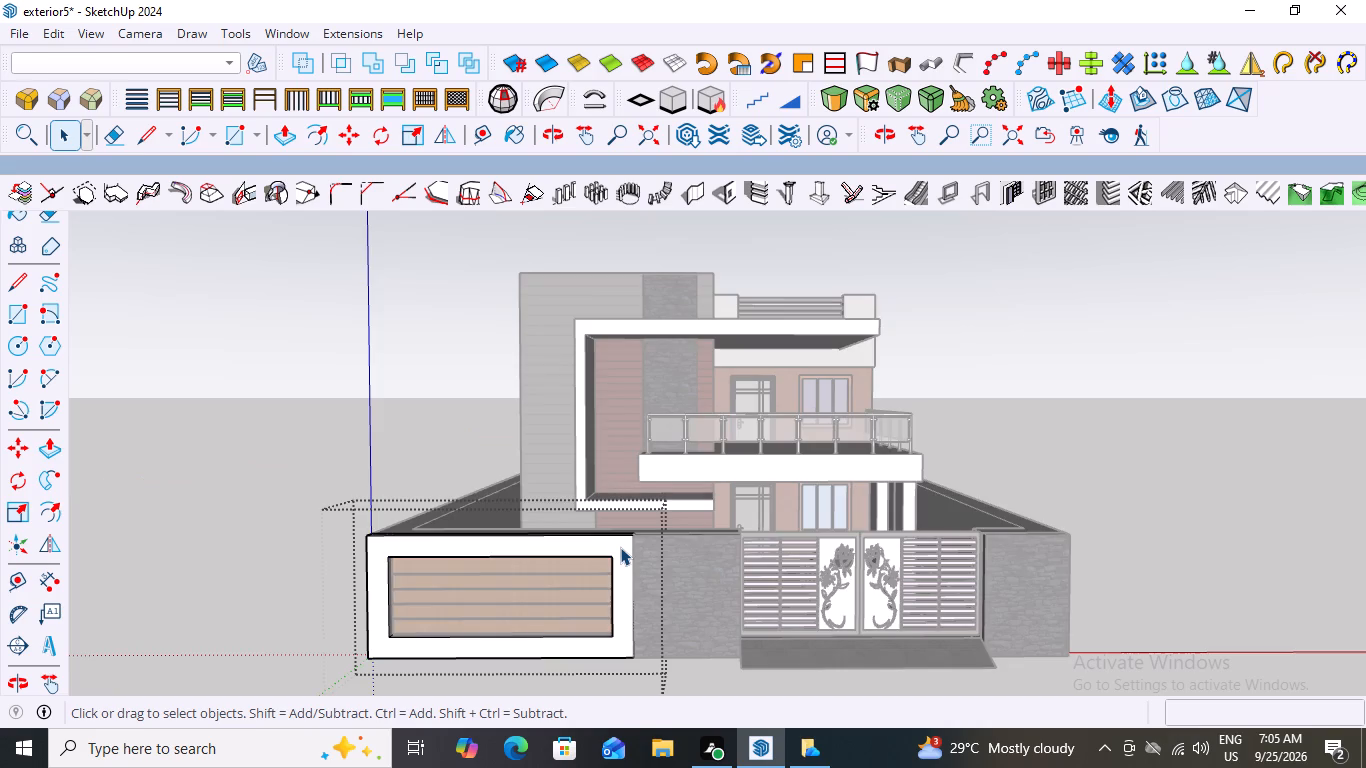
{"action": "double_click", "coordinate": [620, 547]}
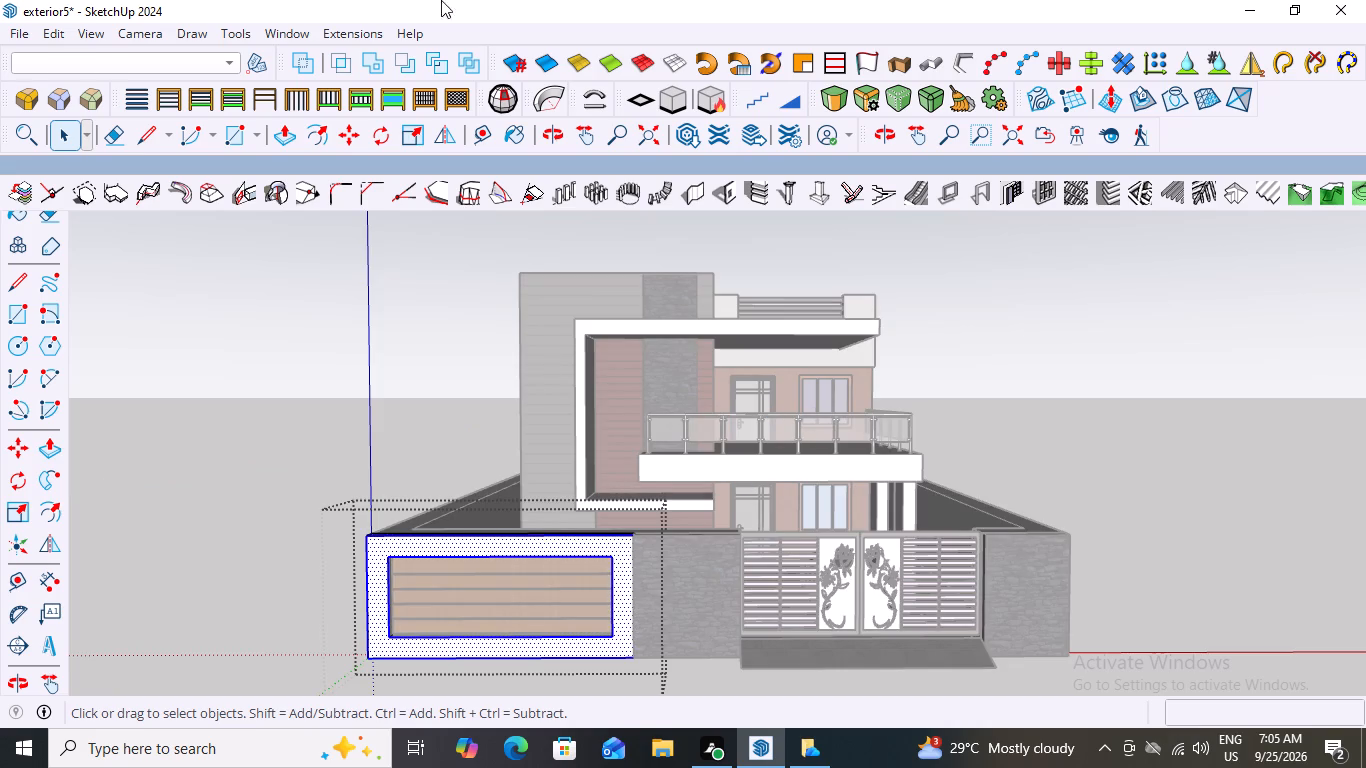
{"action": "left_click", "coordinate": [300, 32]}
{"action": "left_click", "coordinate": [317, 44]}
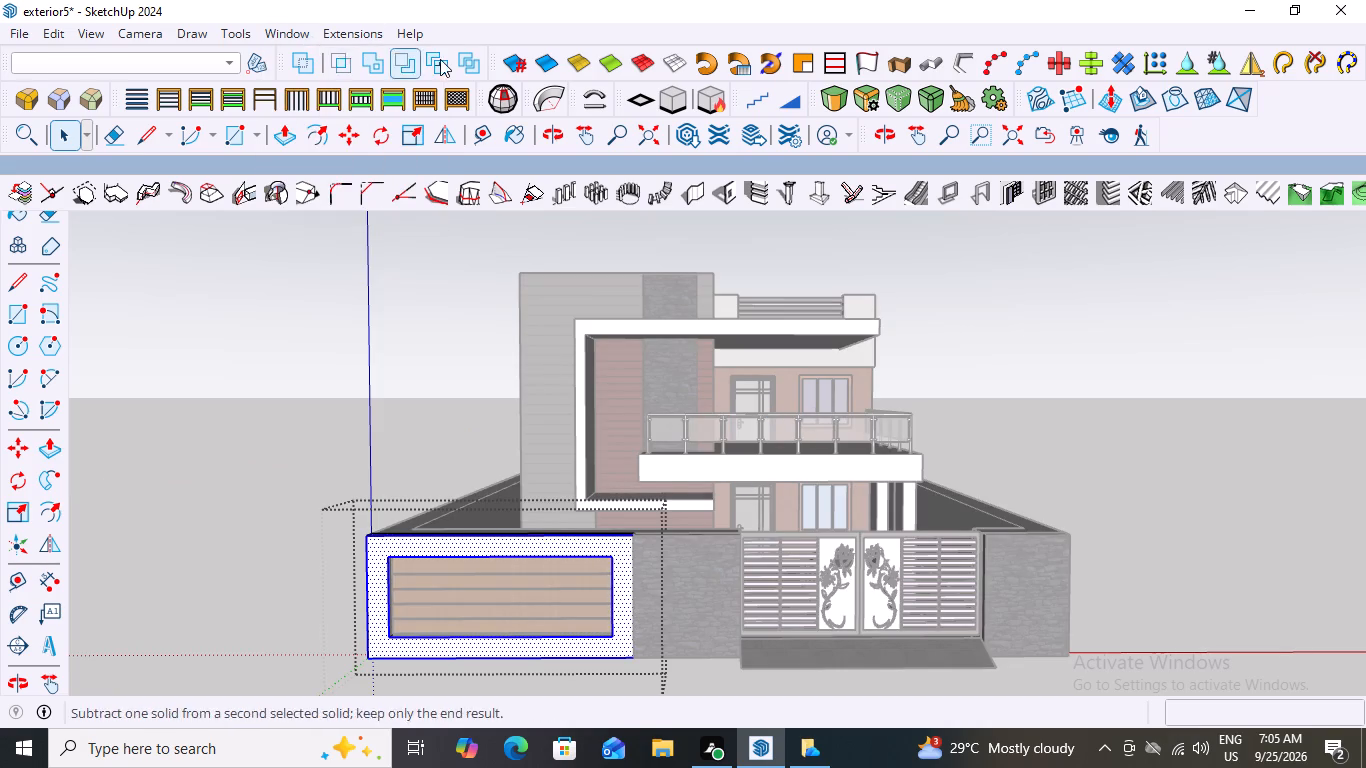
{"action": "left_click", "coordinate": [310, 32]}
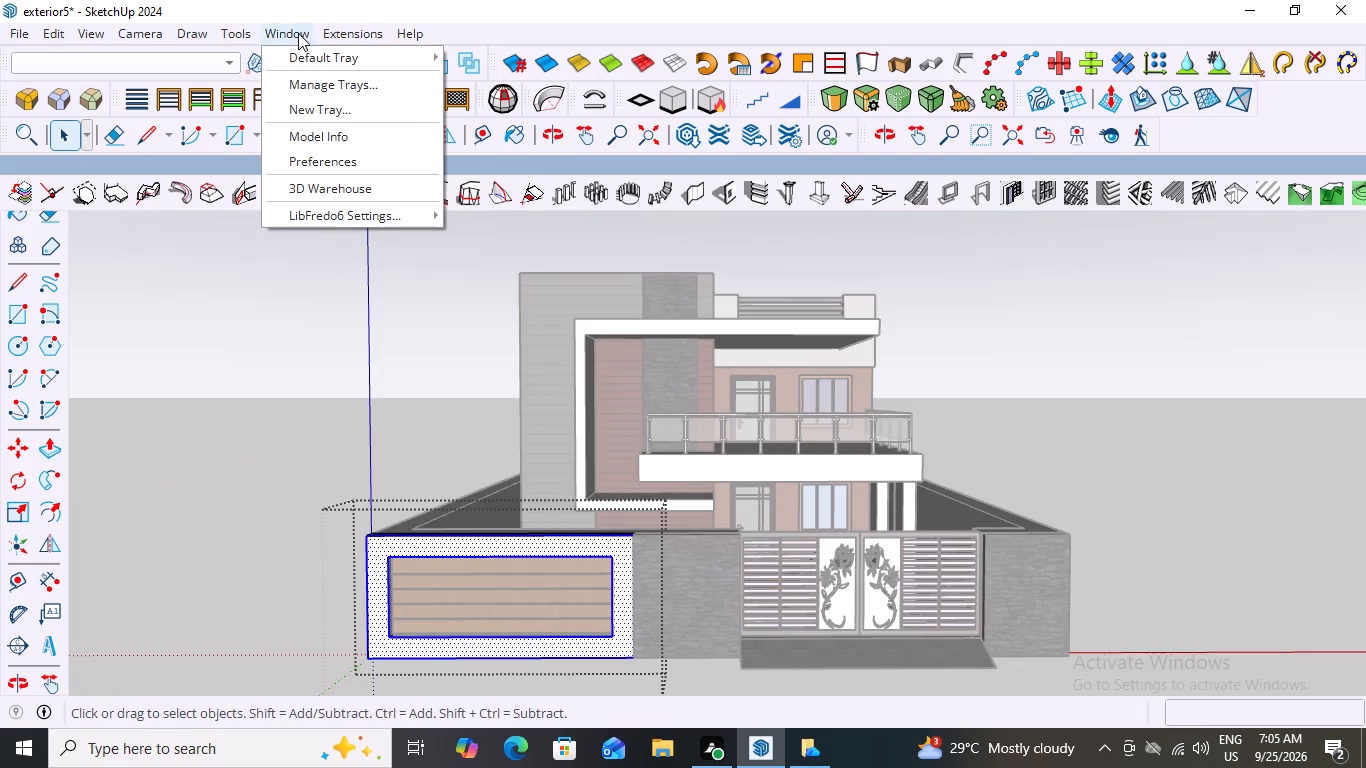
{"action": "left_click", "coordinate": [481, 54]}
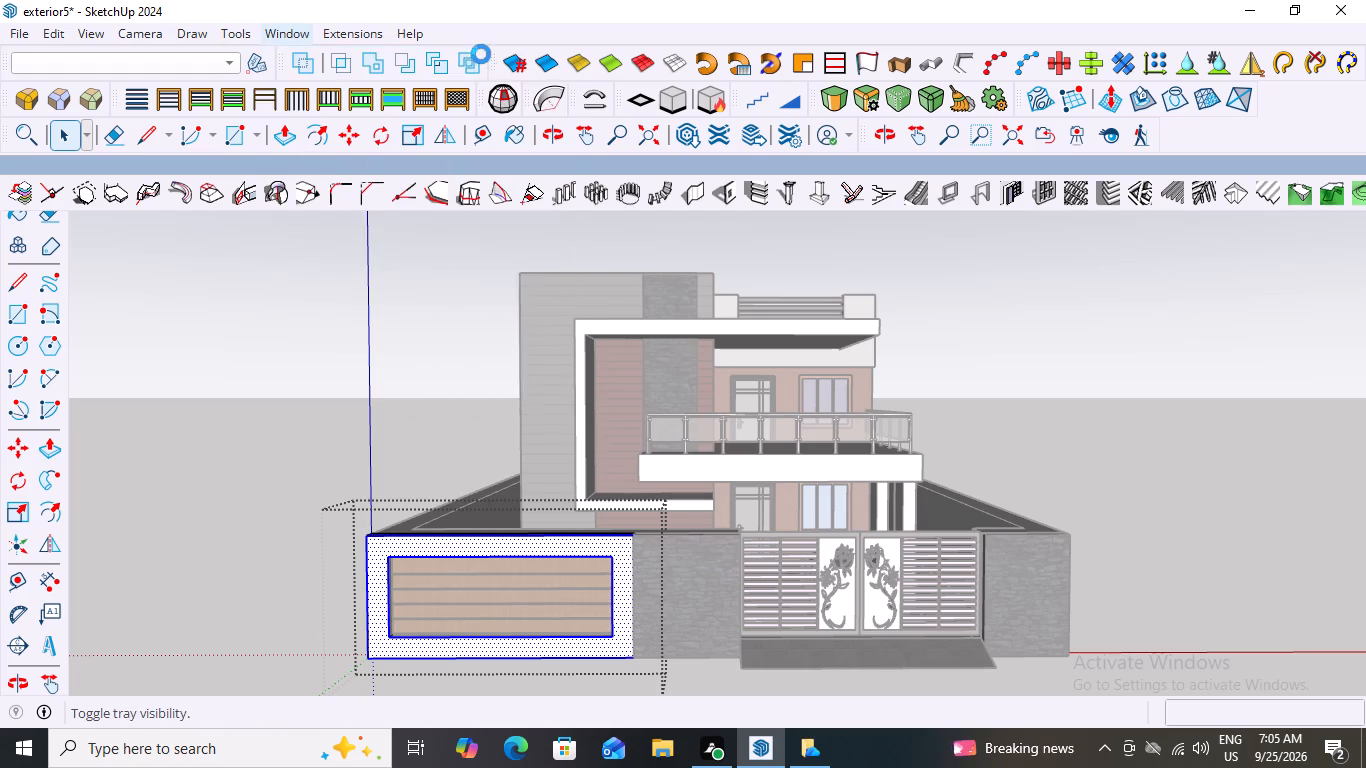
{"action": "scroll", "coordinate": [1151, 470], "scroll_direction": "down", "scroll_amount": 1}
{"action": "left_click", "coordinate": [1331, 369]}
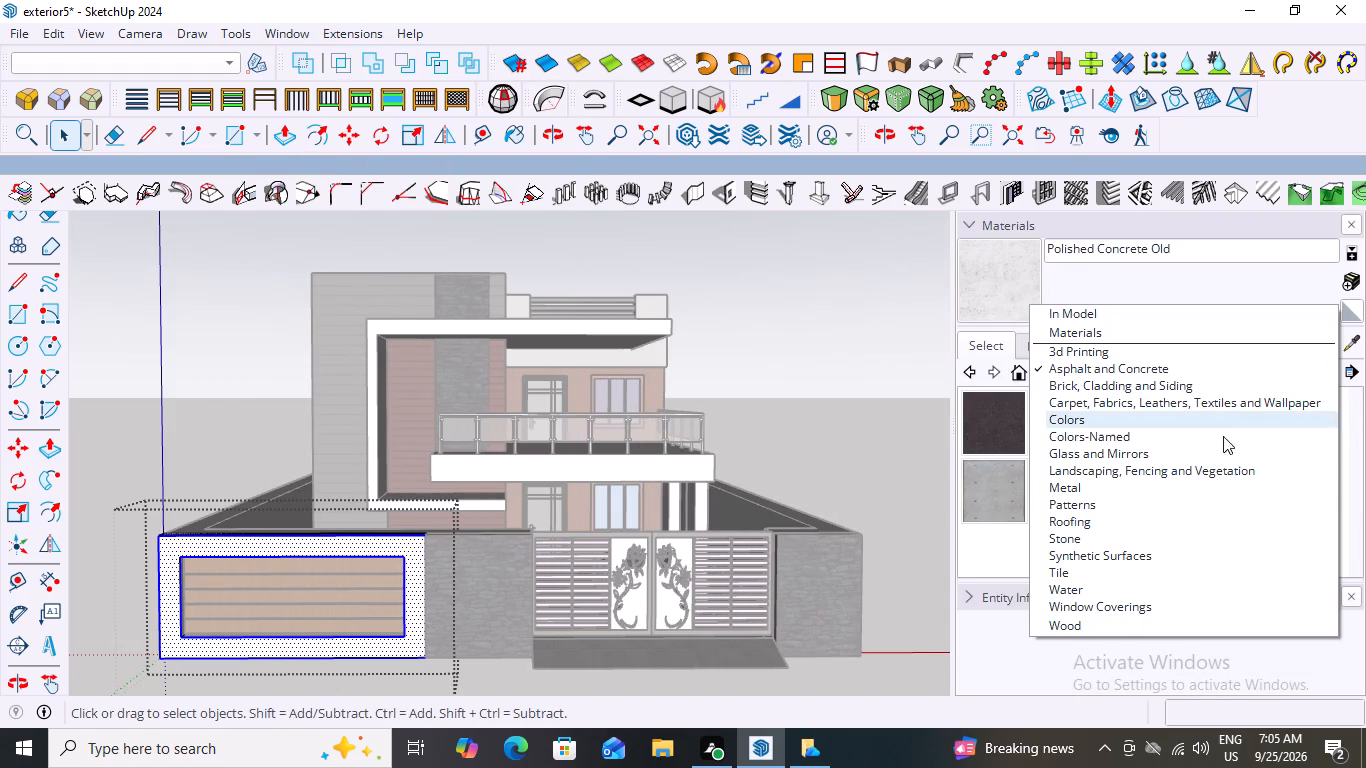
{"action": "left_click", "coordinate": [1075, 420]}
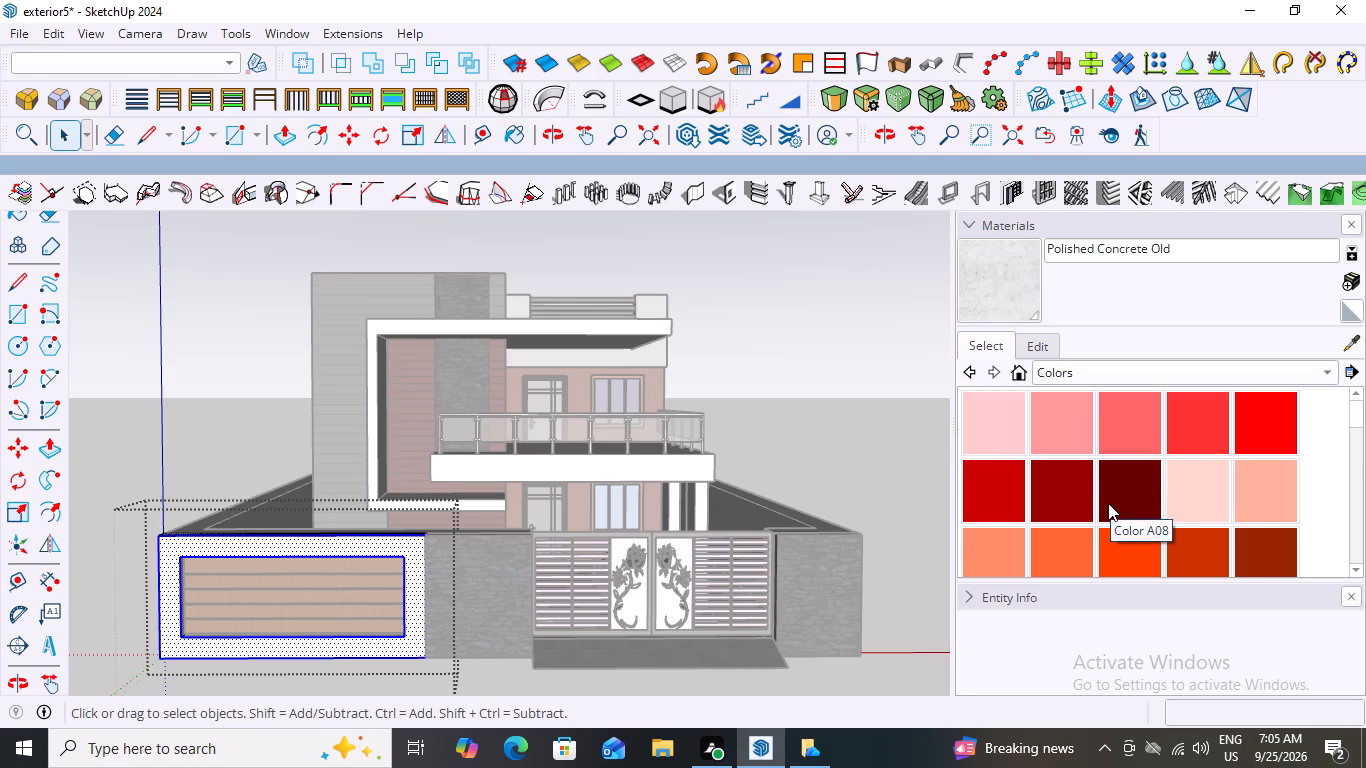
{"action": "scroll", "coordinate": [1108, 503], "scroll_direction": "down", "scroll_amount": 6}
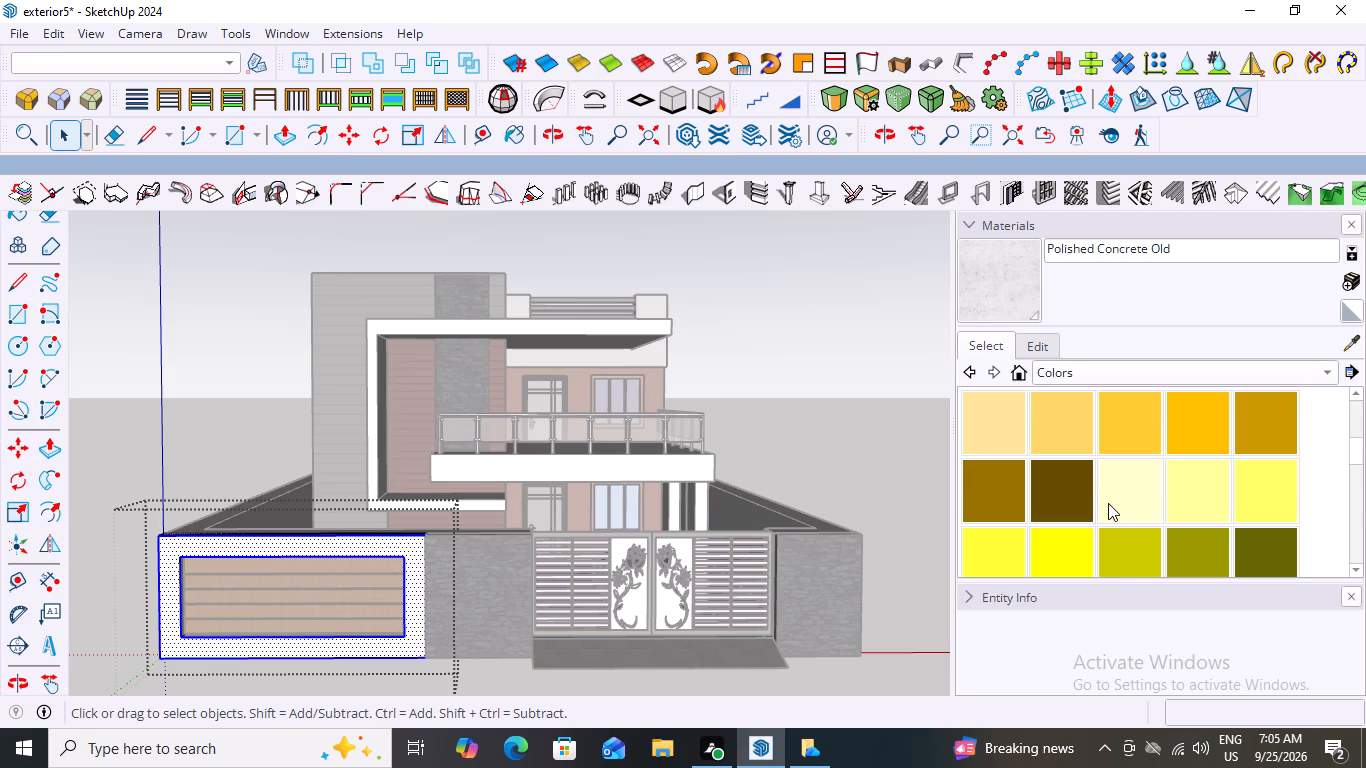
{"action": "scroll", "coordinate": [1108, 503], "scroll_direction": "down", "scroll_amount": 3}
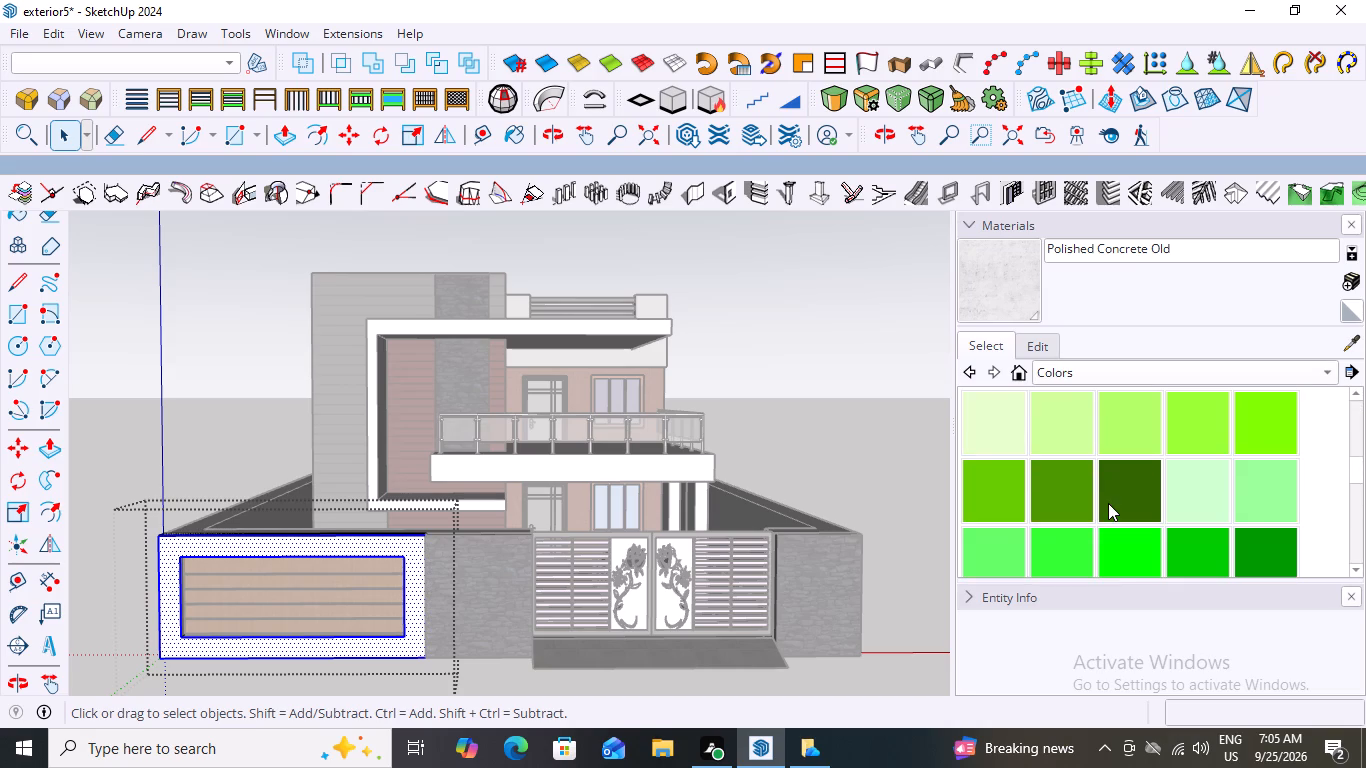
{"action": "scroll", "coordinate": [1108, 503], "scroll_direction": "up", "scroll_amount": 2}
{"action": "left_click", "coordinate": [1075, 435]}
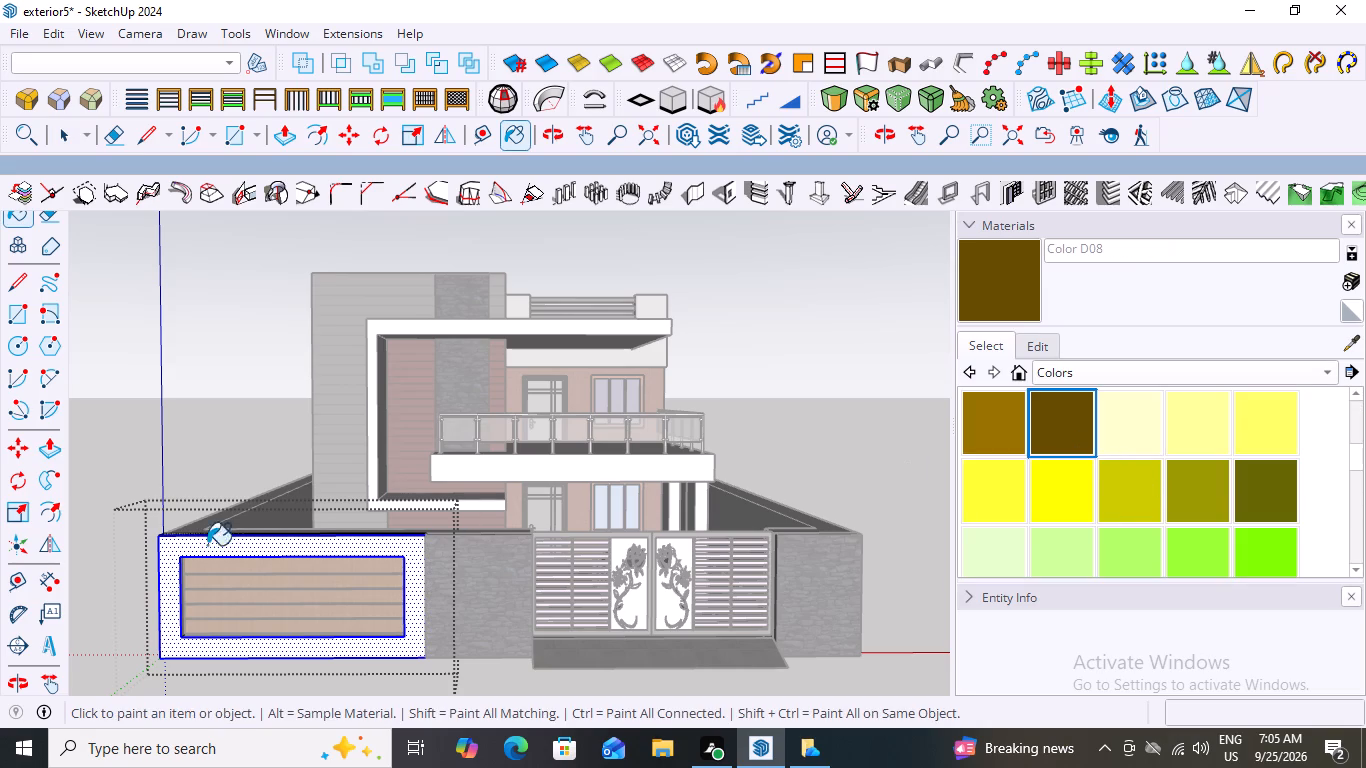
{"action": "left_click", "coordinate": [286, 548]}
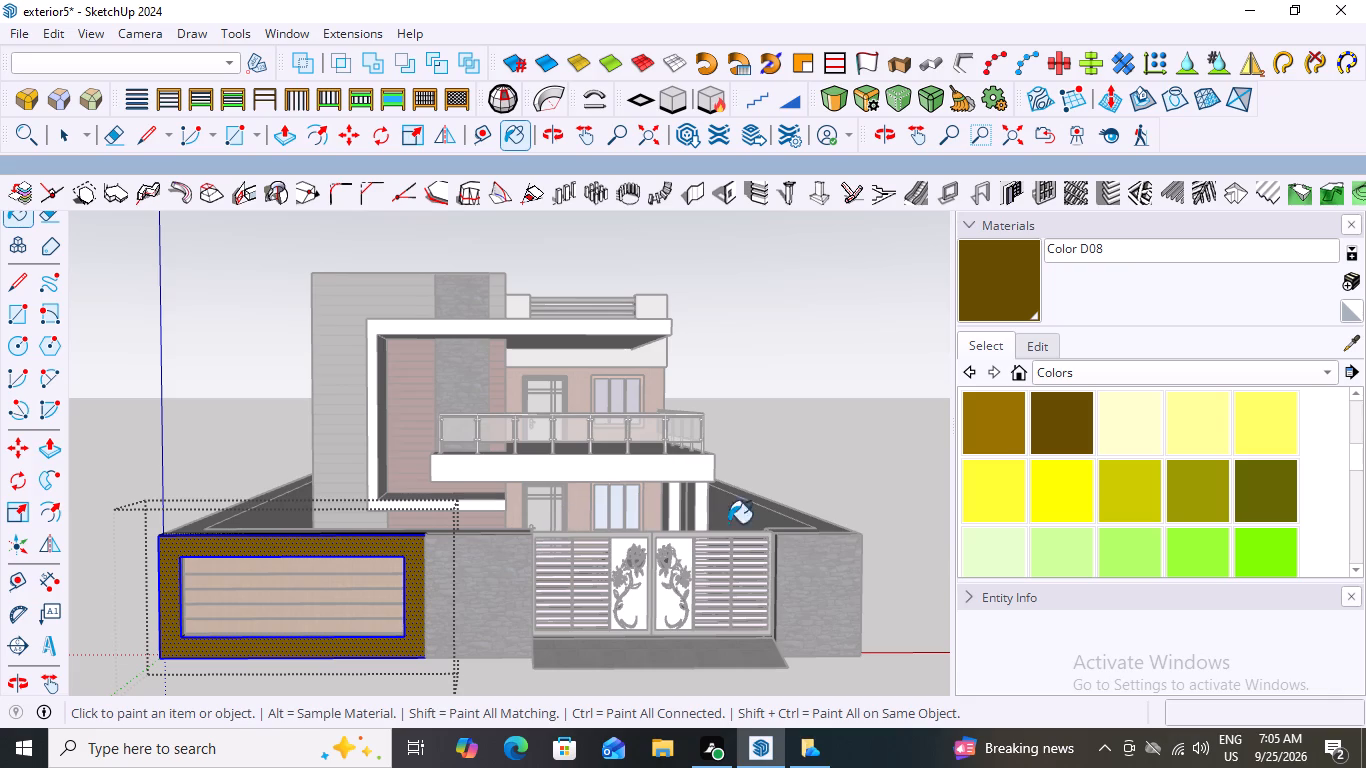
{"action": "scroll", "coordinate": [960, 543], "scroll_direction": "down", "scroll_amount": 3}
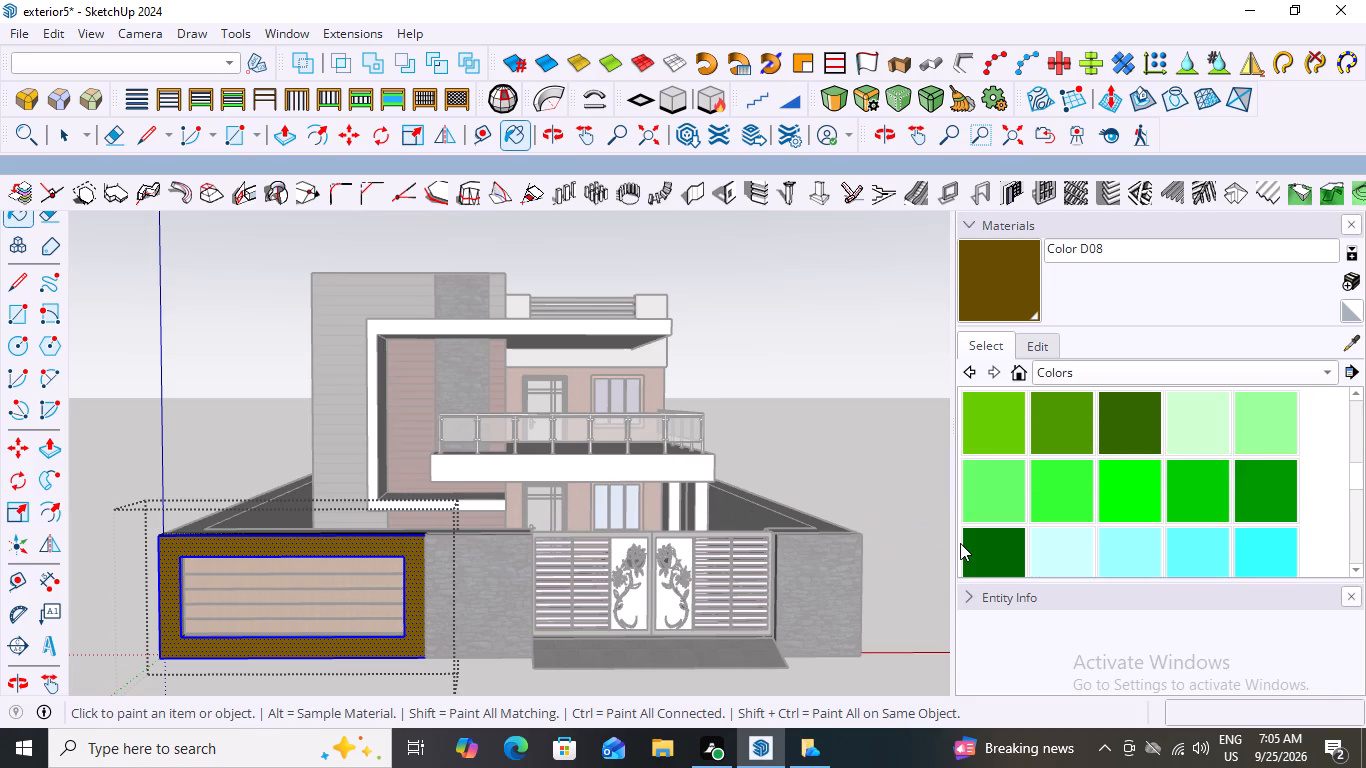
{"action": "scroll", "coordinate": [960, 543], "scroll_direction": "up", "scroll_amount": 2}
{"action": "key", "text": "space"}
{"action": "left_click", "coordinate": [786, 387]}
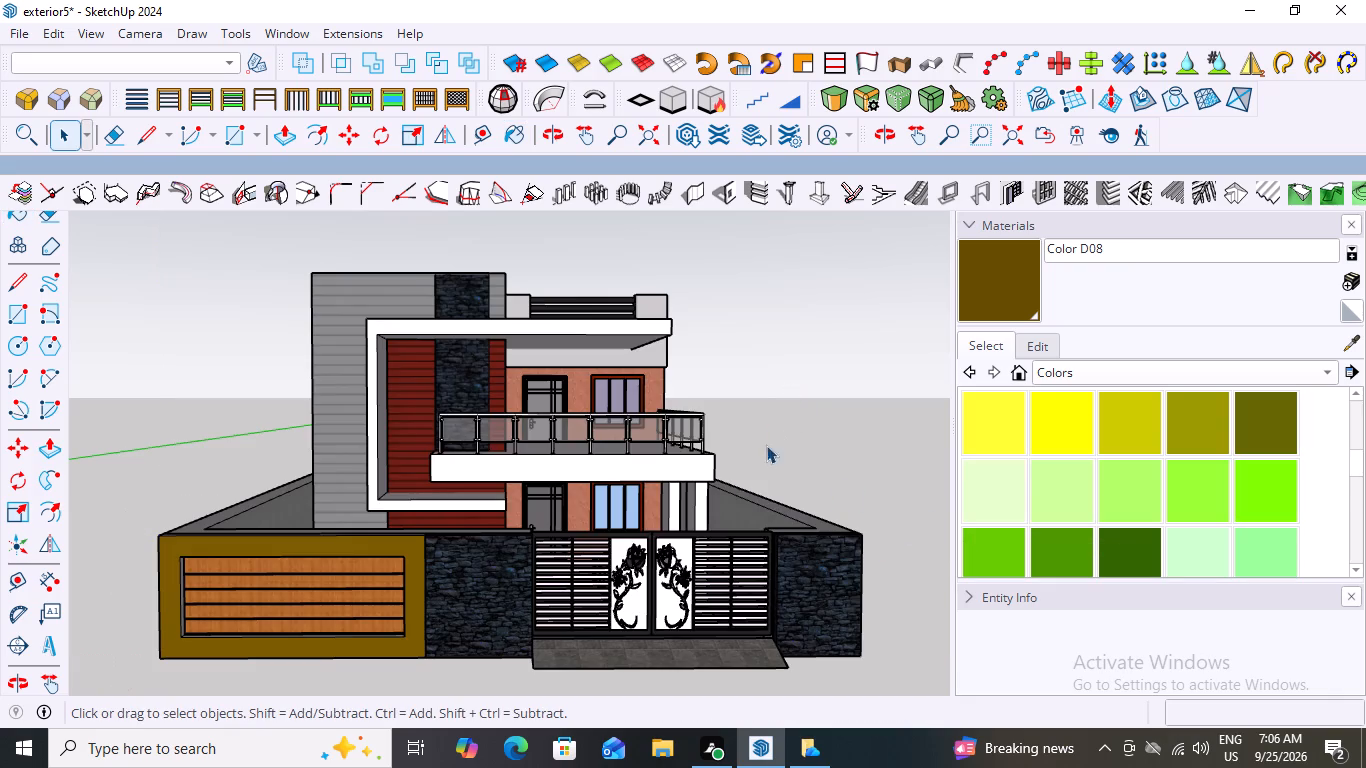
{"action": "scroll", "coordinate": [617, 507], "scroll_direction": "down", "scroll_amount": 2}
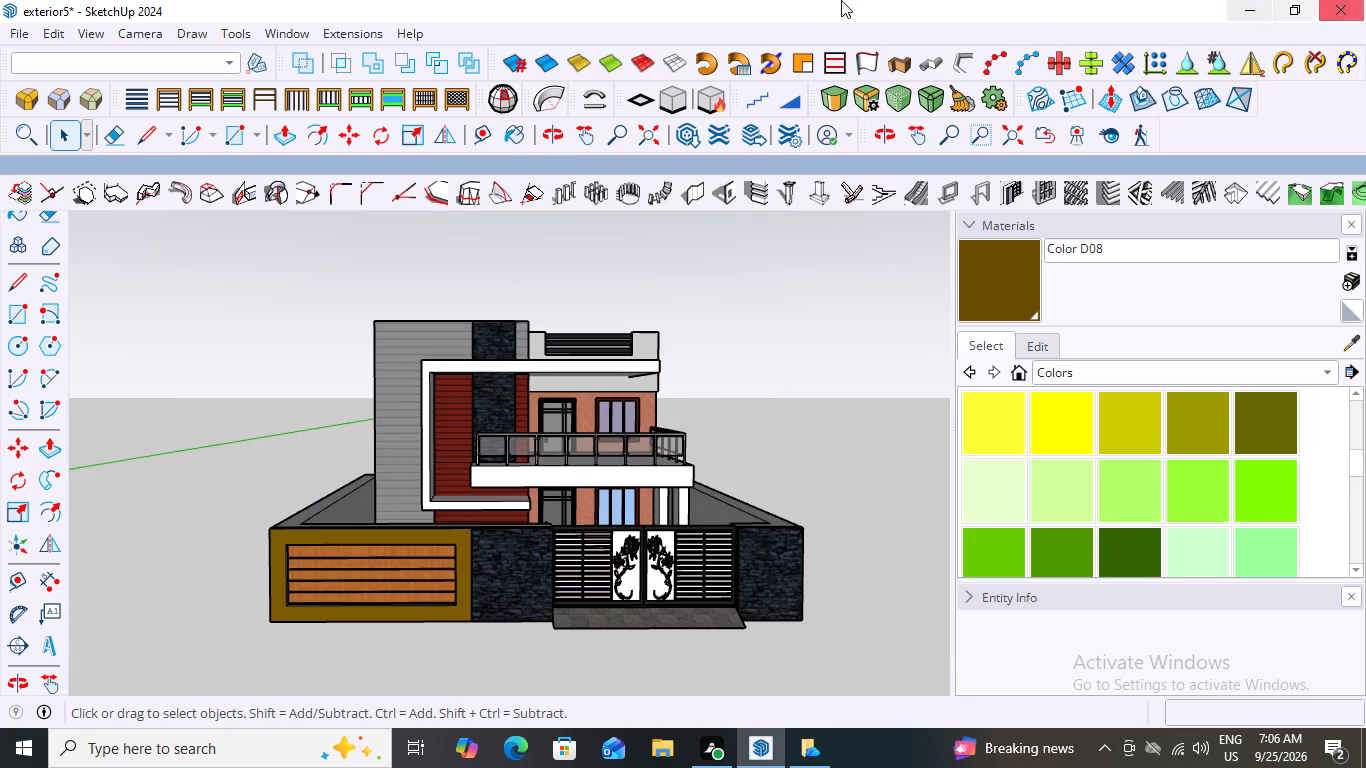
Inside the front wall panel group, repaint the frame face around the bamboo slats with Color M05 from the Colors collection, and close the group.
{"action": "scroll", "coordinate": [471, 6], "scroll_direction": "up", "scroll_amount": 1}
{"action": "scroll", "coordinate": [394, 544], "scroll_direction": "up", "scroll_amount": 3}
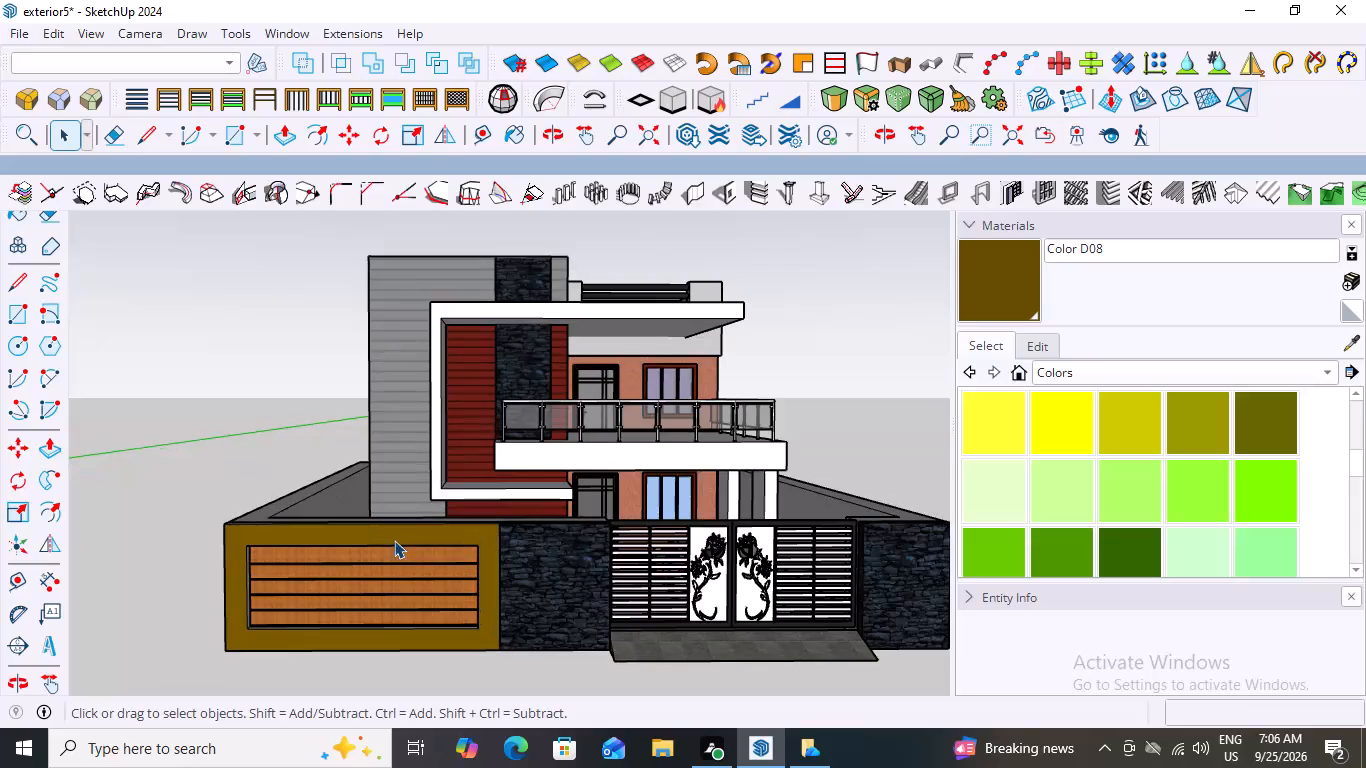
{"action": "scroll", "coordinate": [396, 531], "scroll_direction": "up", "scroll_amount": 2}
{"action": "scroll", "coordinate": [486, 443], "scroll_direction": "down", "scroll_amount": 4}
{"action": "scroll", "coordinate": [487, 603], "scroll_direction": "up", "scroll_amount": 3}
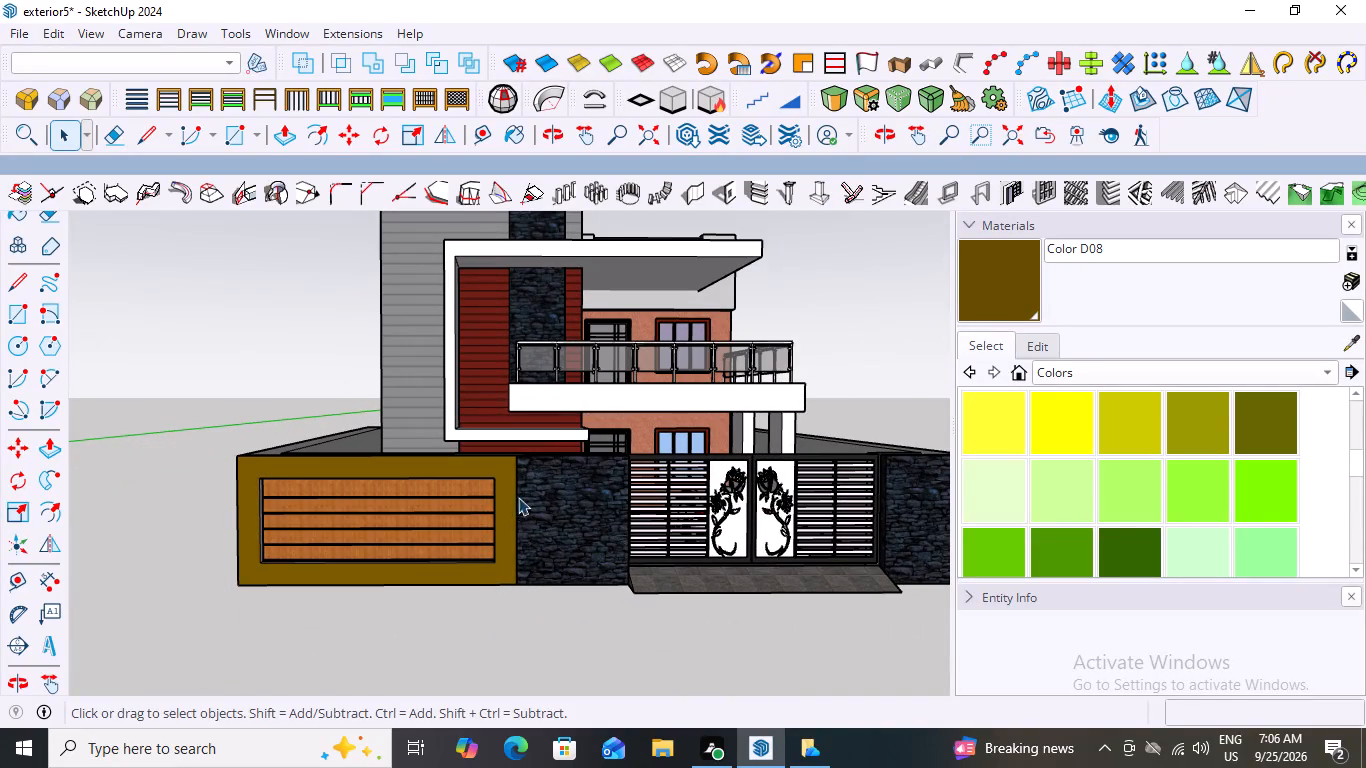
{"action": "left_click", "coordinate": [504, 477]}
{"action": "left_click", "coordinate": [504, 477]}
{"action": "left_click", "coordinate": [504, 477]}
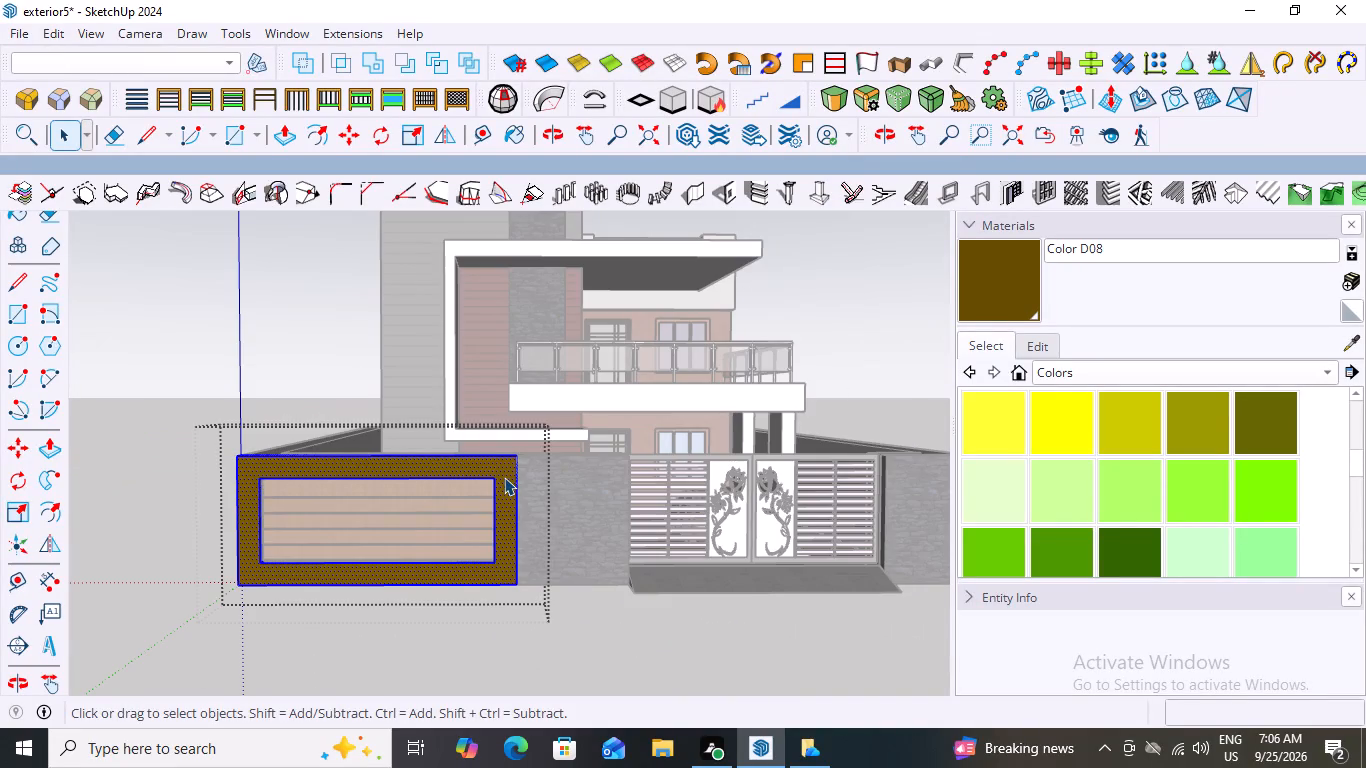
{"action": "scroll", "coordinate": [1231, 409], "scroll_direction": "down", "scroll_amount": 10}
{"action": "scroll", "coordinate": [1168, 499], "scroll_direction": "down", "scroll_amount": 4}
{"action": "scroll", "coordinate": [1167, 503], "scroll_direction": "up", "scroll_amount": 2}
{"action": "scroll", "coordinate": [1167, 503], "scroll_direction": "down", "scroll_amount": 1}
{"action": "scroll", "coordinate": [1167, 503], "scroll_direction": "up", "scroll_amount": 2}
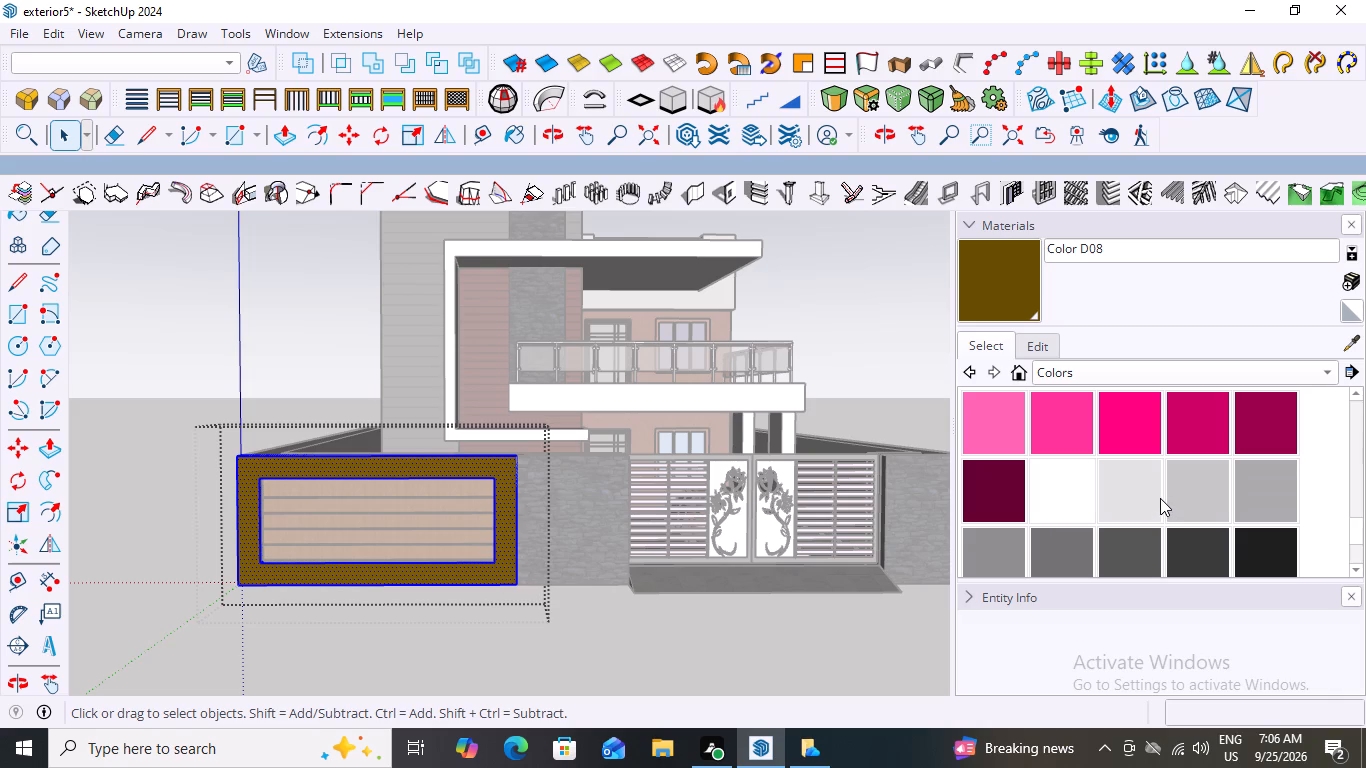
{"action": "scroll", "coordinate": [1160, 498], "scroll_direction": "down", "scroll_amount": 1}
{"action": "left_click", "coordinate": [1069, 489]}
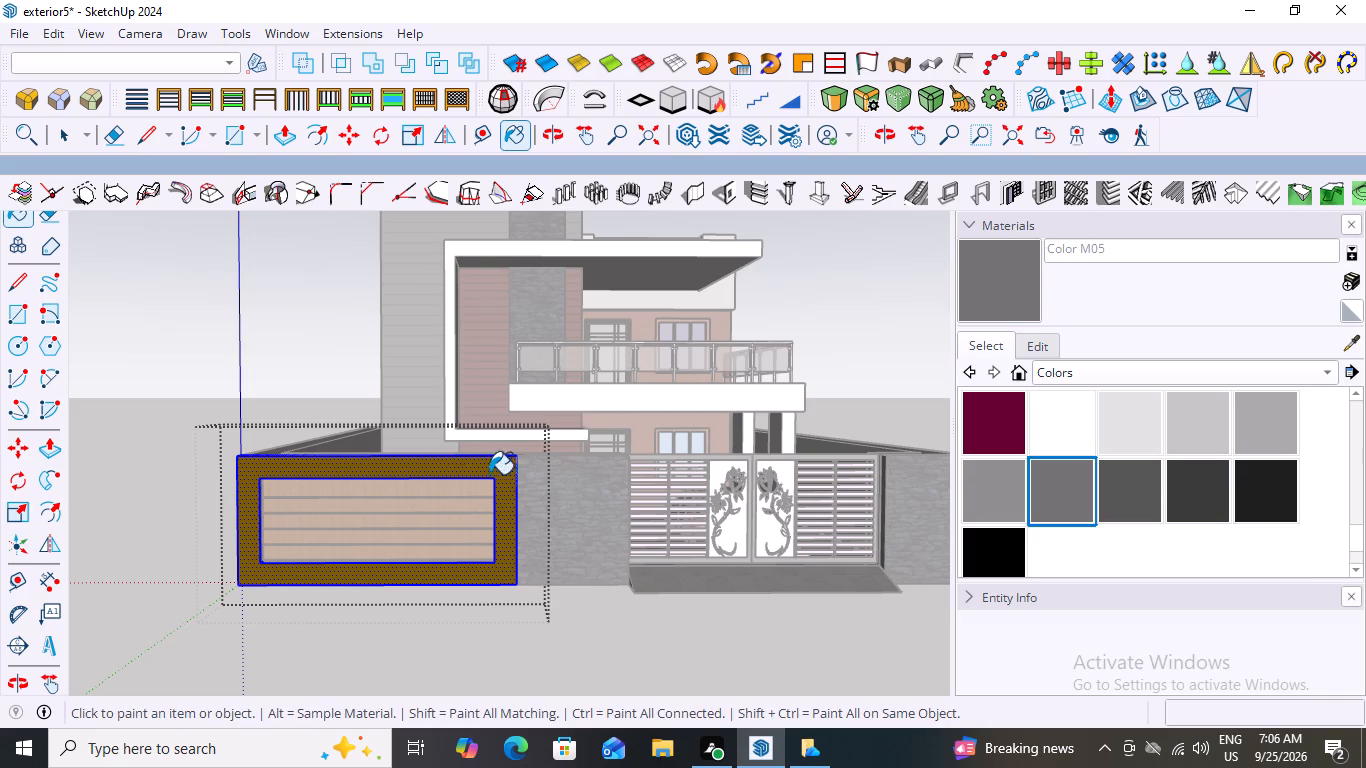
{"action": "left_click", "coordinate": [466, 464]}
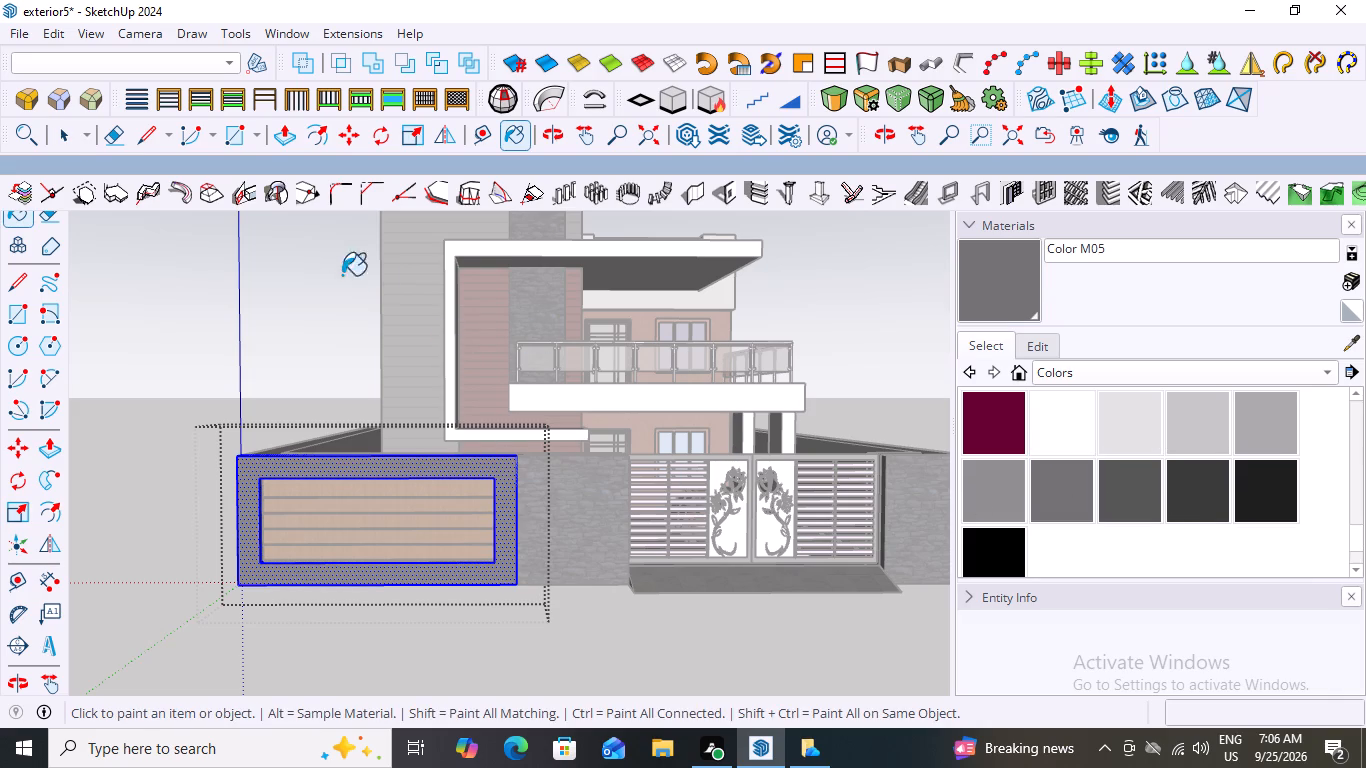
{"action": "key", "text": "space"}
{"action": "left_click", "coordinate": [274, 251]}
Examine the house front and boundary wall from slightly above and straight on, checking the repainted panel frame against the other finishes.
{"action": "scroll", "coordinate": [339, 309], "scroll_direction": "down", "scroll_amount": 4}
{"action": "middle_click_drag", "start_coordinate": [375, 444], "coordinate": [396, 493]}
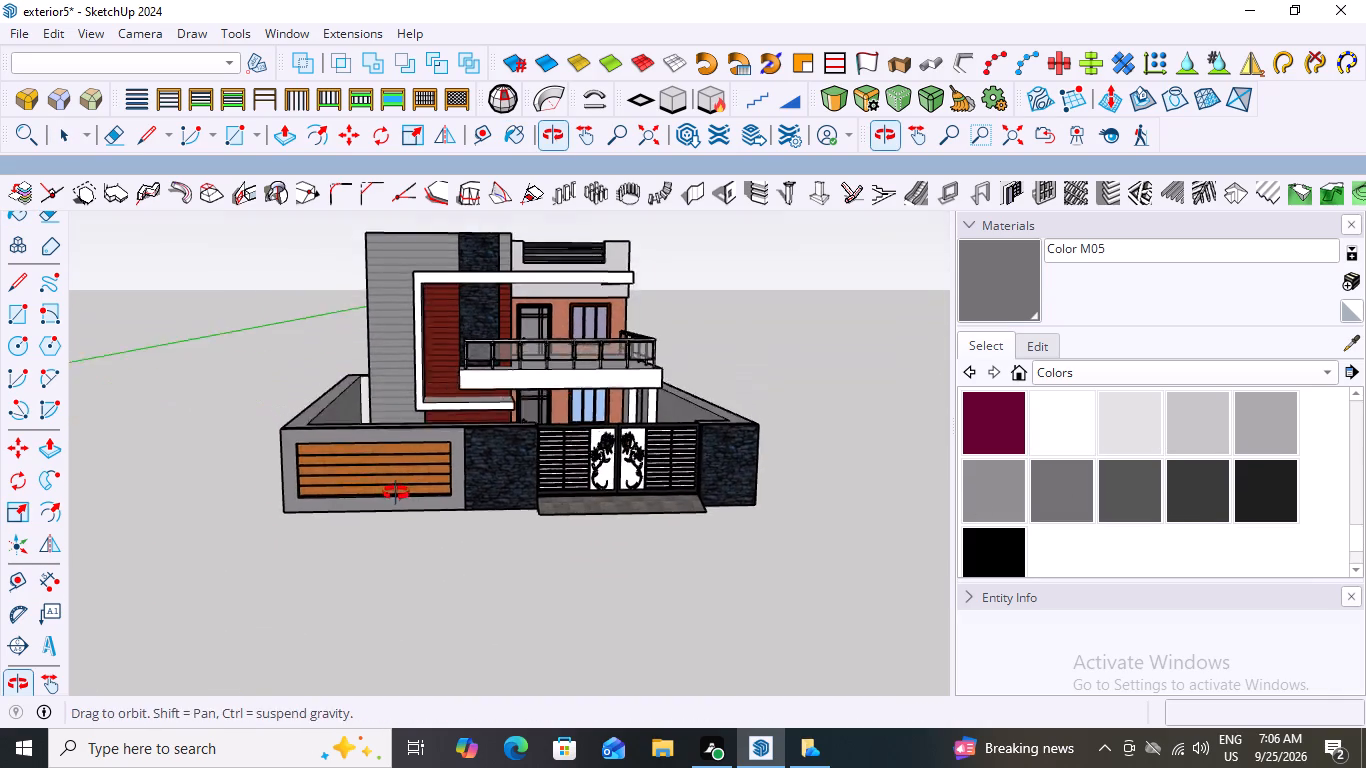
{"action": "middle_click_drag", "start_coordinate": [396, 493], "coordinate": [400, 499]}
{"action": "scroll", "coordinate": [347, 472], "scroll_direction": "up", "scroll_amount": 2}
{"action": "left_click", "coordinate": [793, 267]}
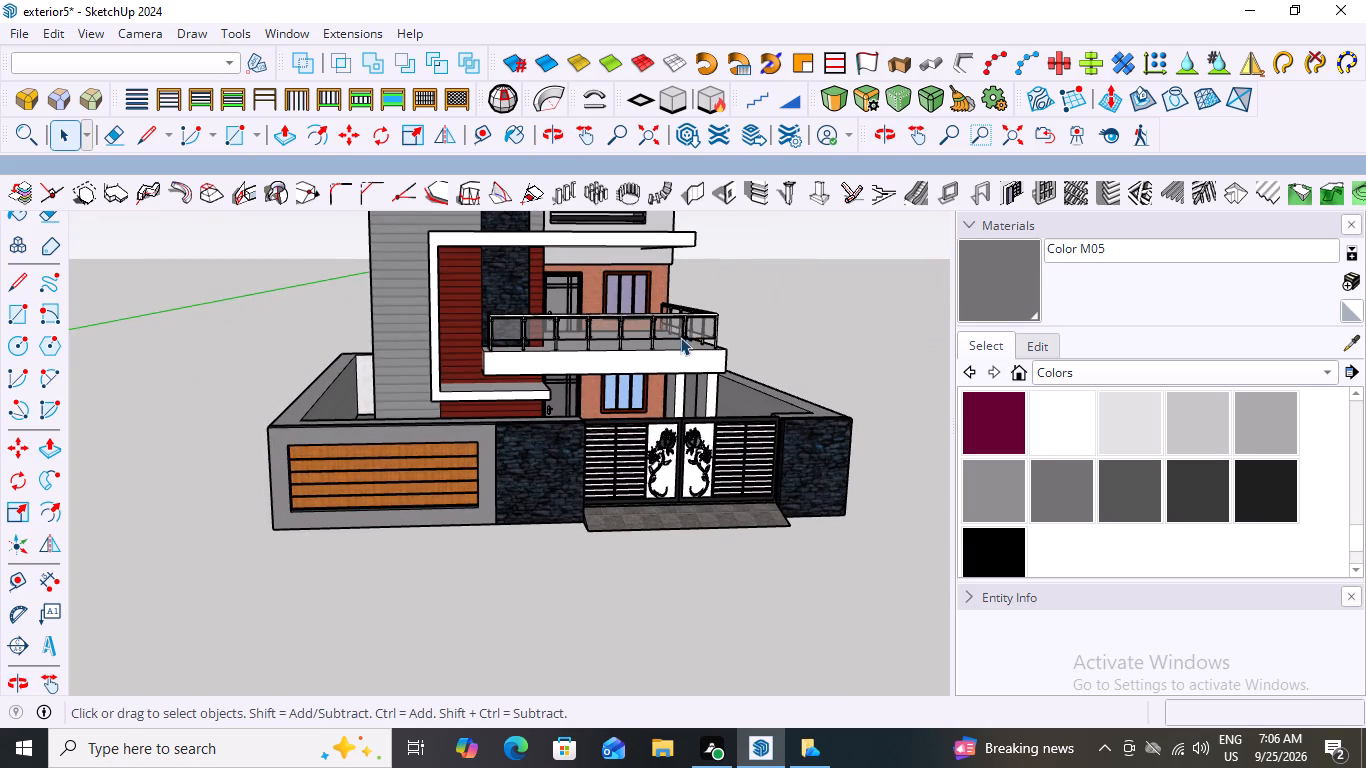
{"action": "middle_click", "coordinate": [532, 368]}
{"action": "scroll", "coordinate": [527, 367], "scroll_direction": "down", "scroll_amount": 6}
{"action": "middle_click_drag", "start_coordinate": [516, 304], "coordinate": [490, 279]}
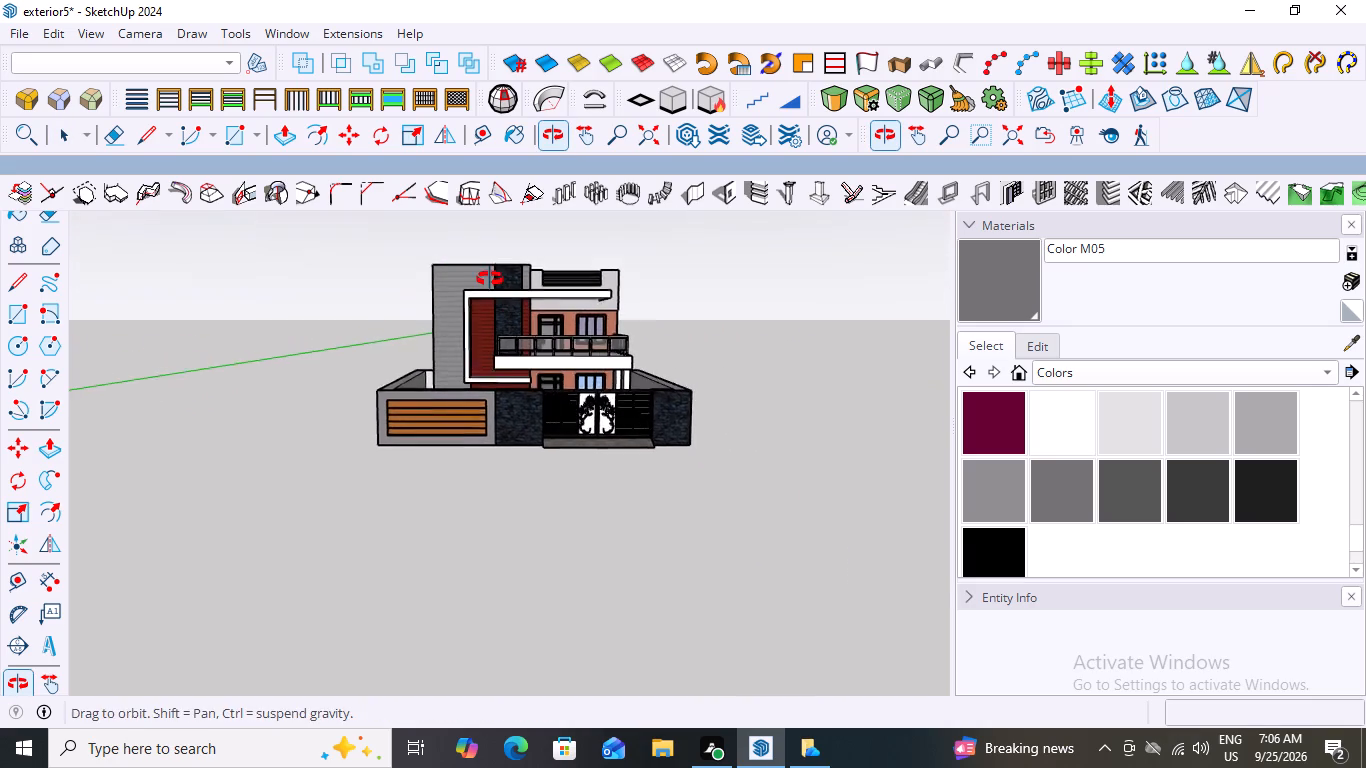
{"action": "middle_click_drag", "start_coordinate": [490, 279], "coordinate": [492, 276]}
{"action": "scroll", "coordinate": [492, 276], "scroll_direction": "up", "scroll_amount": 4}
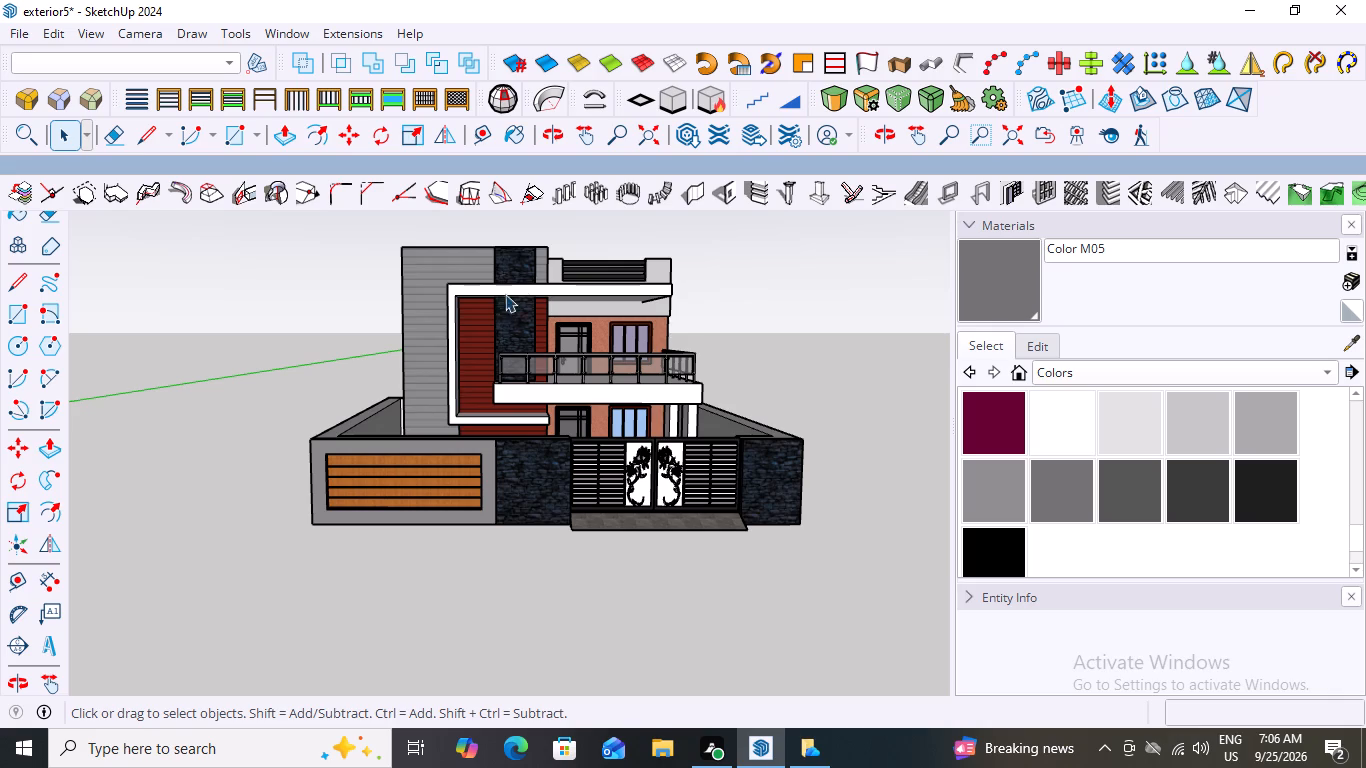
{"action": "scroll", "coordinate": [480, 450], "scroll_direction": "up", "scroll_amount": 7}
{"action": "scroll", "coordinate": [504, 402], "scroll_direction": "down", "scroll_amount": 2}
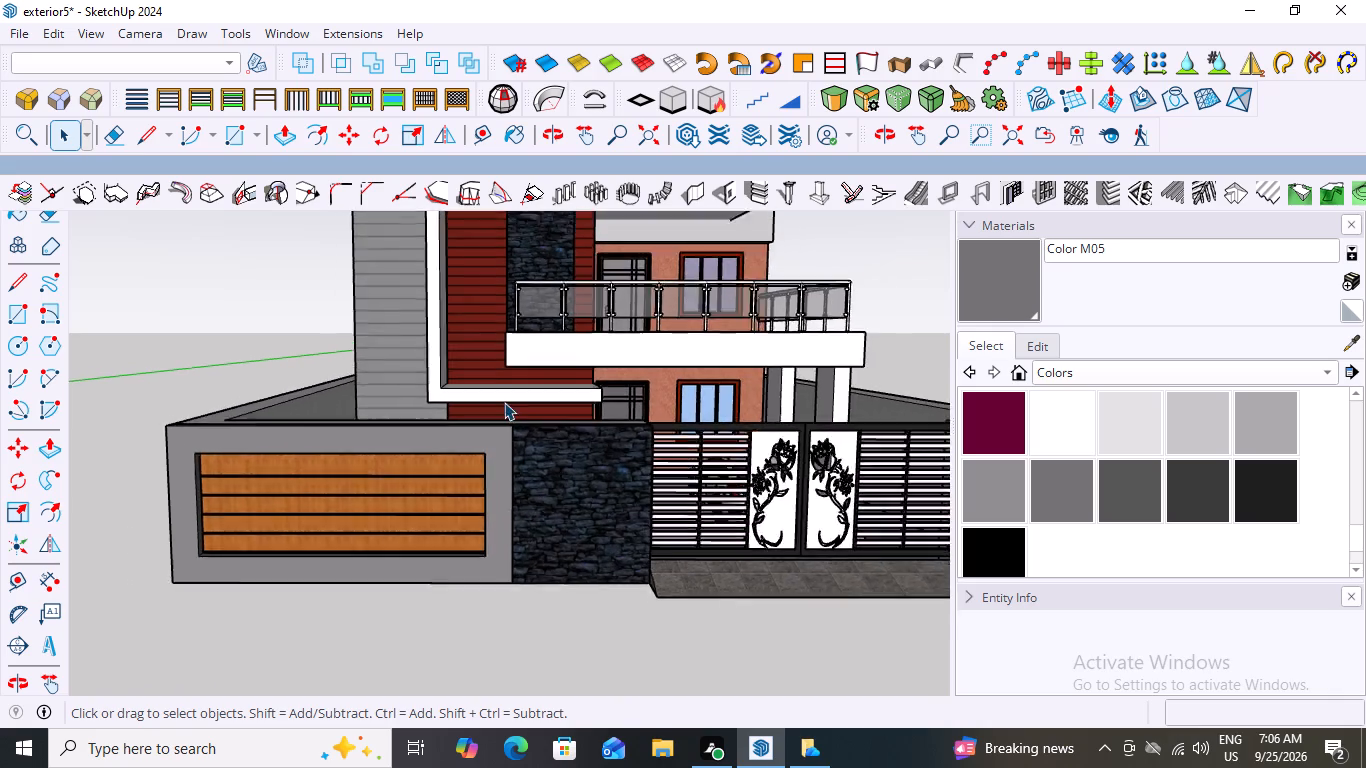
{"action": "scroll", "coordinate": [504, 402], "scroll_direction": "down", "scroll_amount": 9}
{"action": "scroll", "coordinate": [684, 332], "scroll_direction": "up", "scroll_amount": 3}
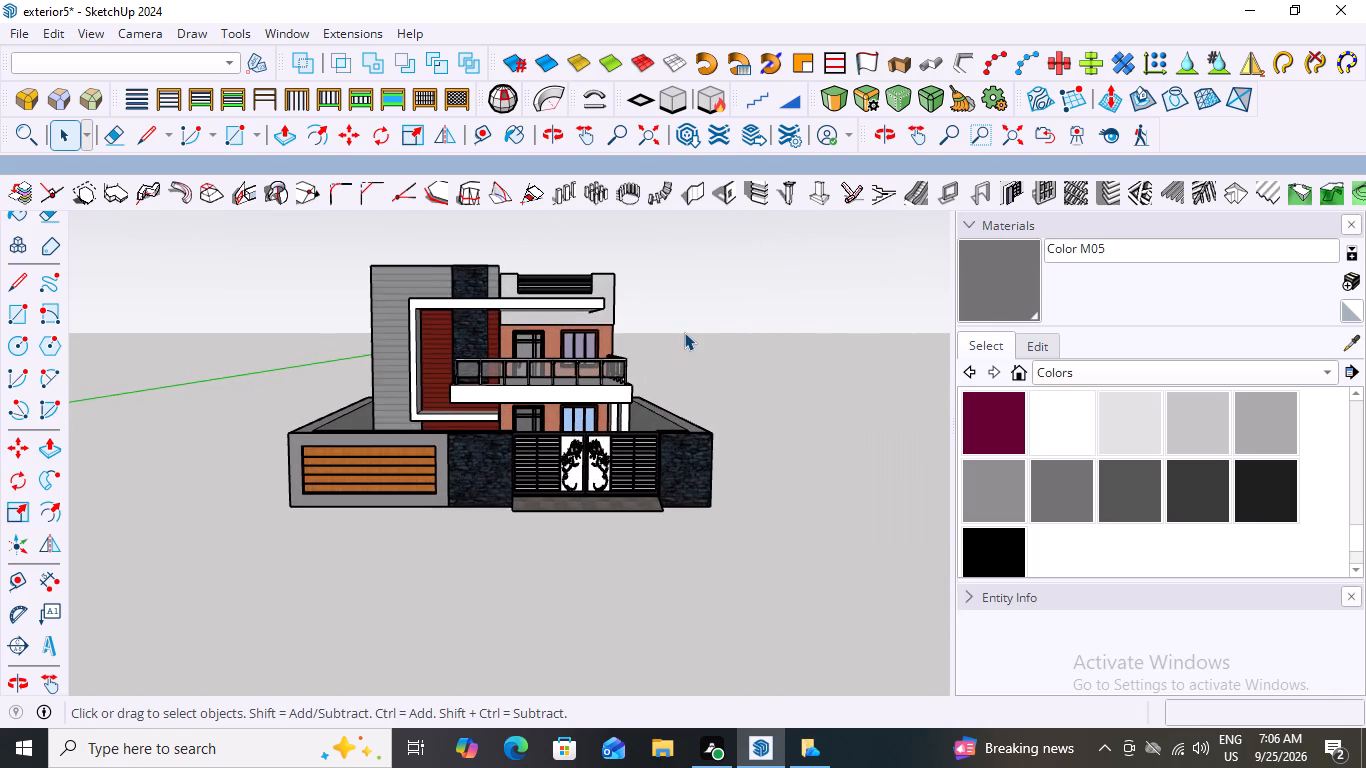
{"action": "scroll", "coordinate": [684, 332], "scroll_direction": "up", "scroll_amount": 2}
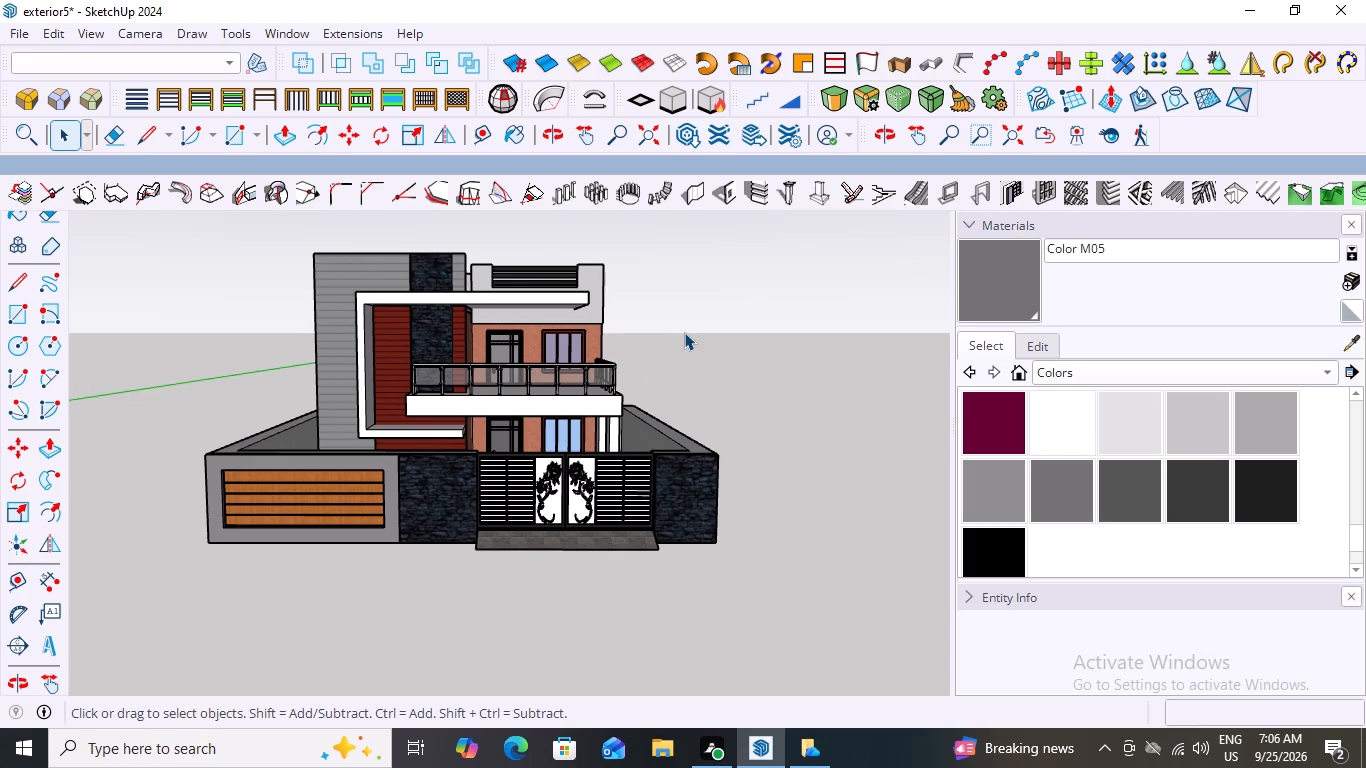
{"action": "middle_click", "coordinate": [642, 298]}
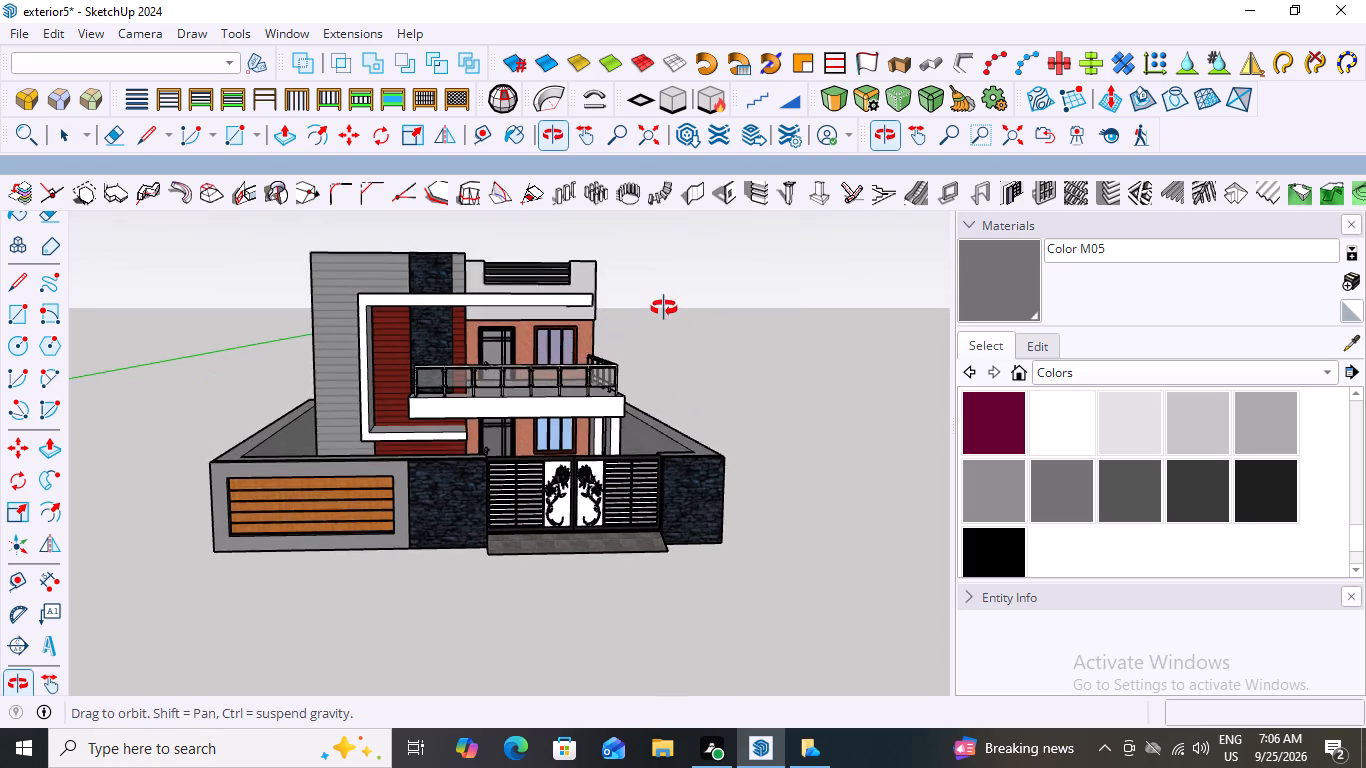
{"action": "scroll", "coordinate": [561, 390], "scroll_direction": "up", "scroll_amount": 2}
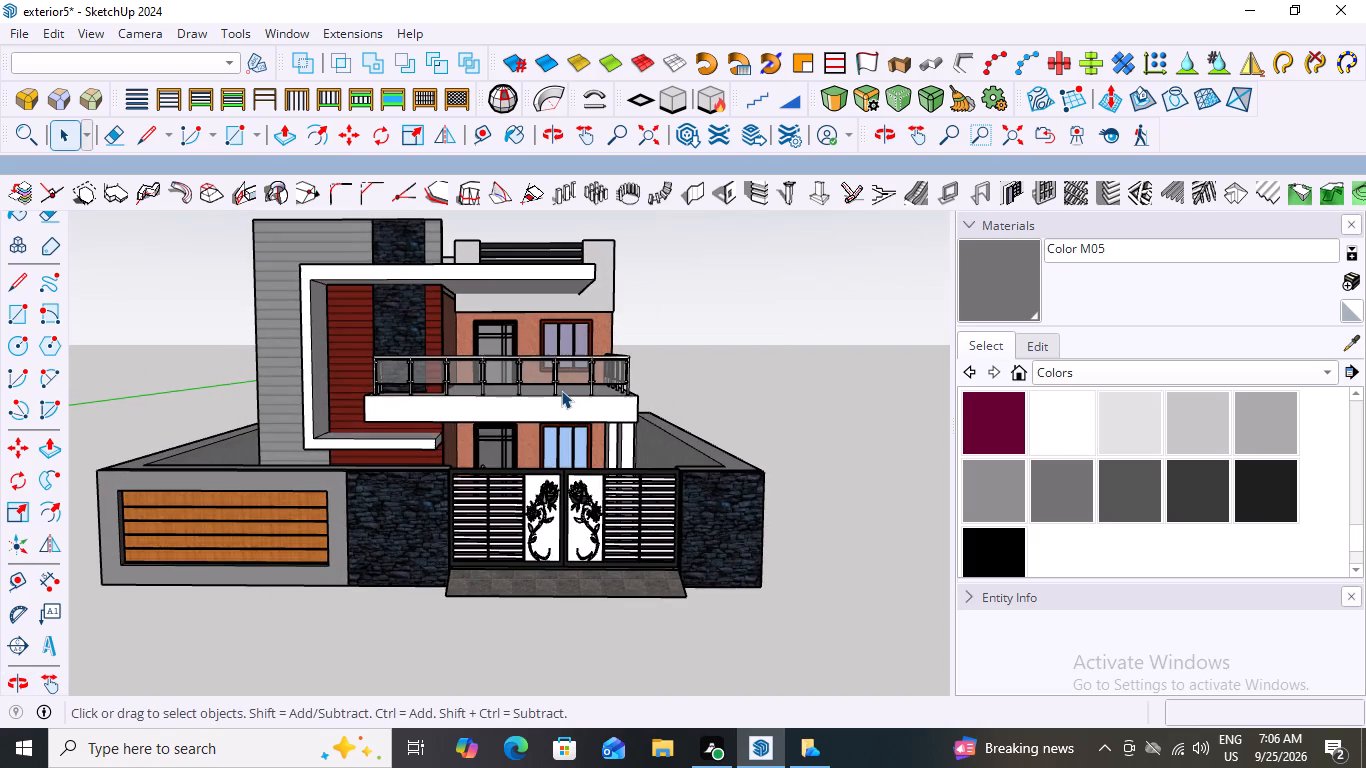
{"action": "scroll", "coordinate": [561, 390], "scroll_direction": "down", "scroll_amount": 4}
{"action": "scroll", "coordinate": [335, 376], "scroll_direction": "up", "scroll_amount": 2}
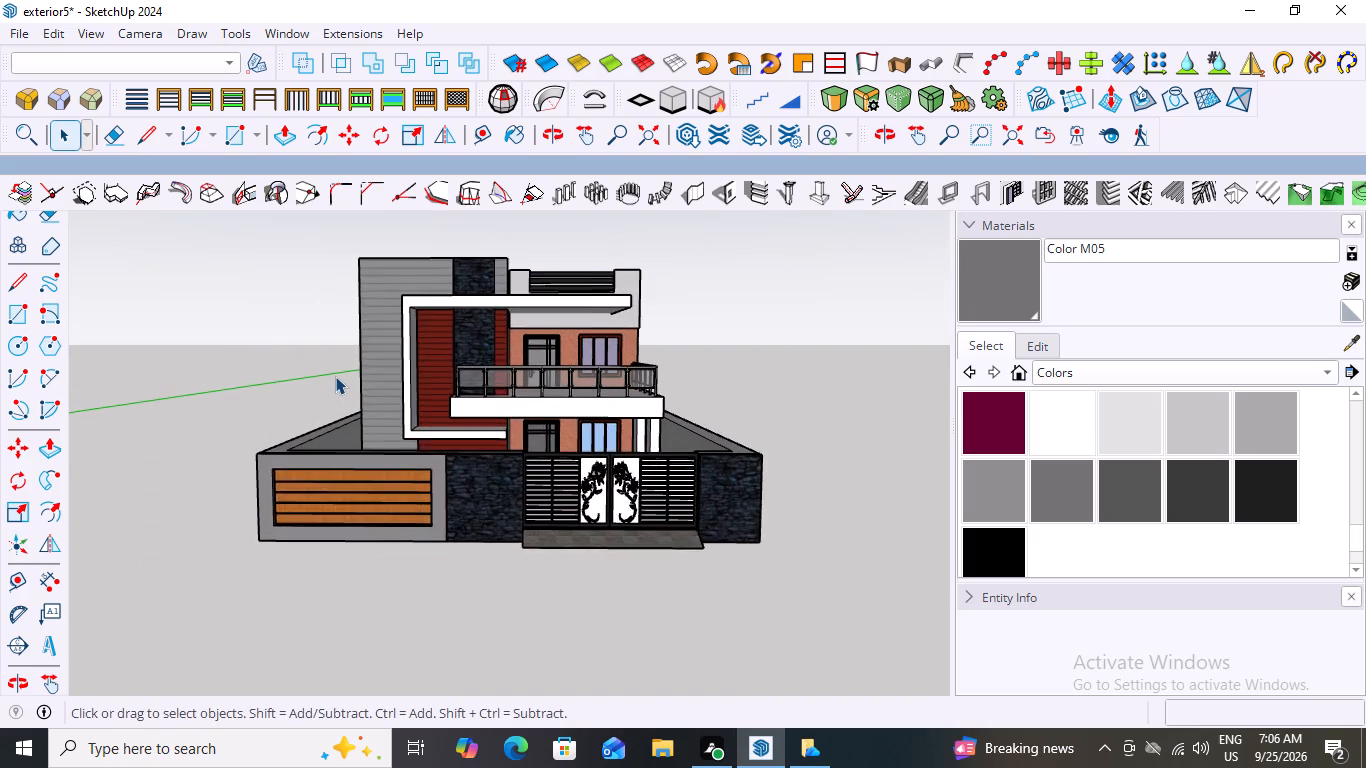
{"action": "scroll", "coordinate": [335, 376], "scroll_direction": "up", "scroll_amount": 1}
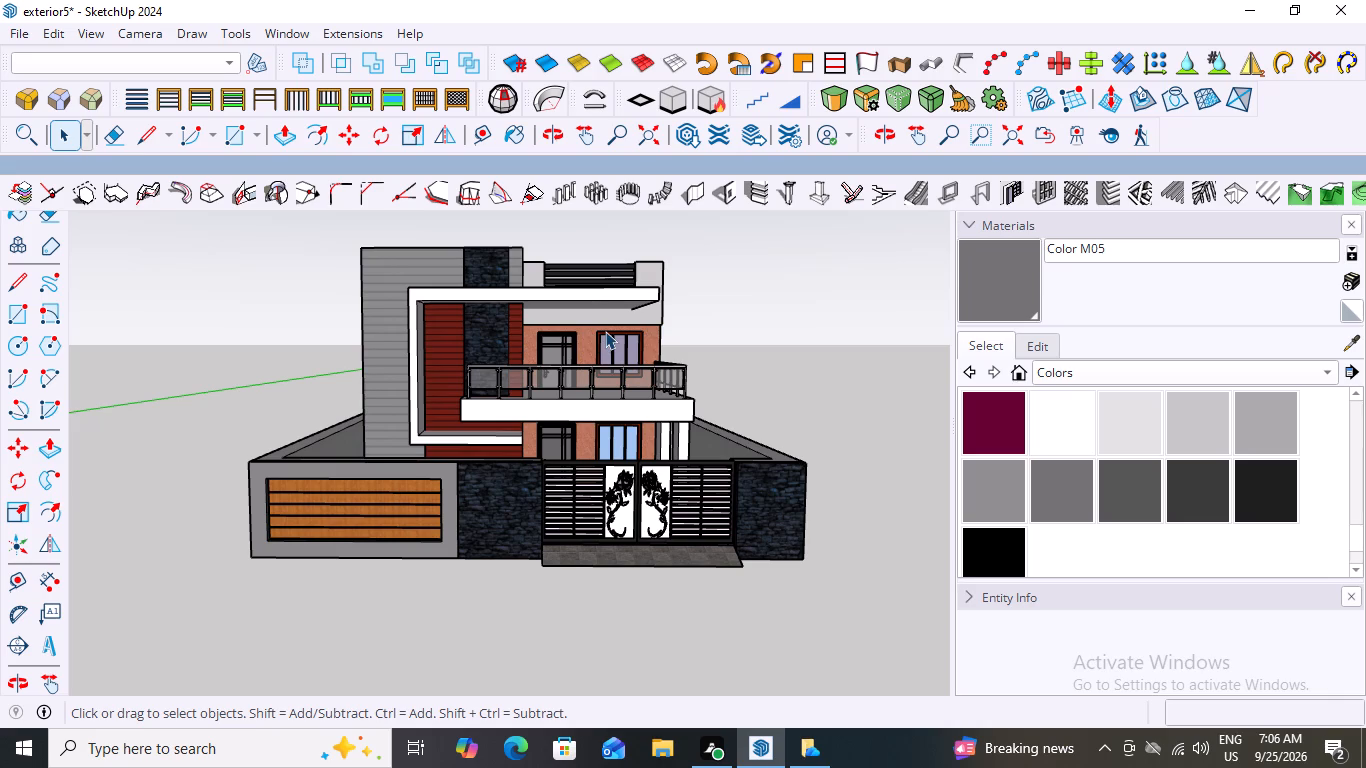
{"action": "scroll", "coordinate": [464, 357], "scroll_direction": "up", "scroll_amount": 1}
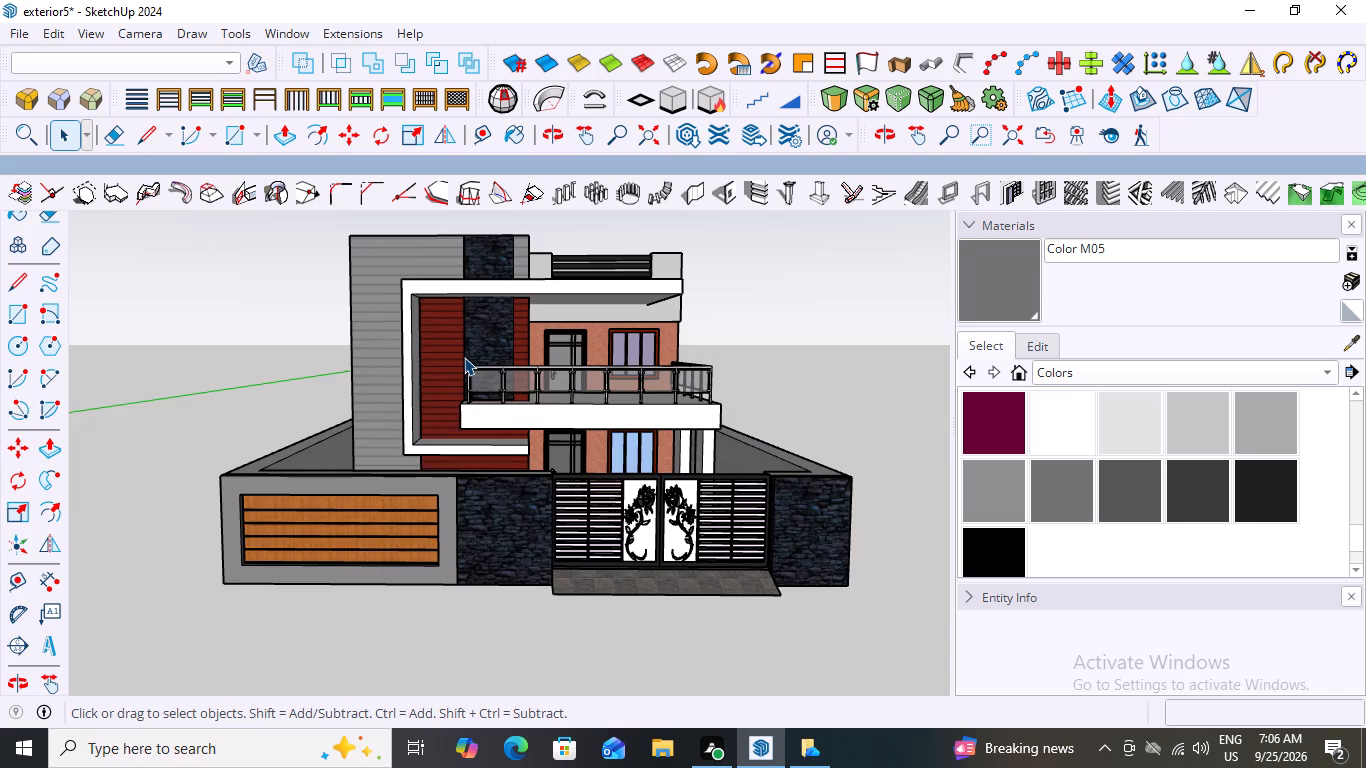
{"action": "scroll", "coordinate": [464, 357], "scroll_direction": "up", "scroll_amount": 1}
{"action": "scroll", "coordinate": [464, 357], "scroll_direction": "down", "scroll_amount": 1}
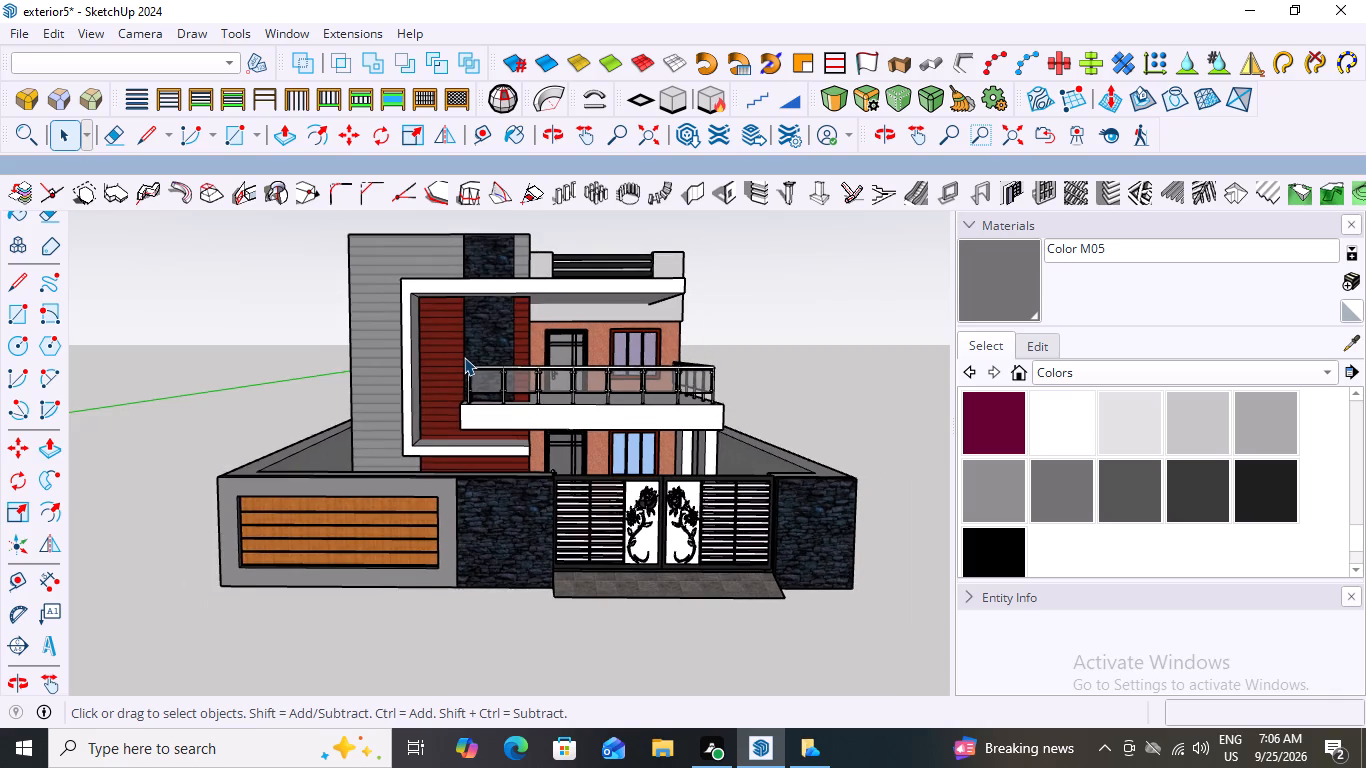
{"action": "scroll", "coordinate": [464, 357], "scroll_direction": "down", "scroll_amount": 1}
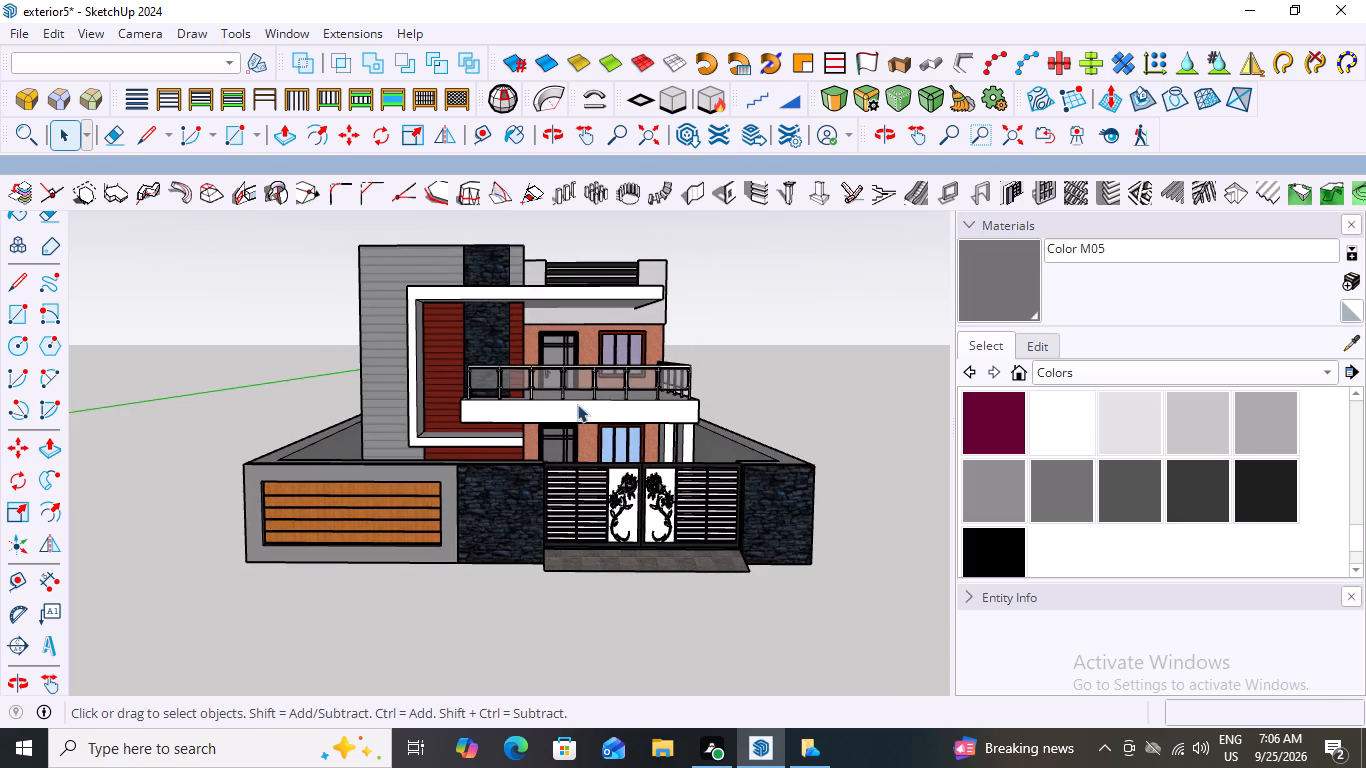
Examine the house and boundary wall from both front corners, from above and from the front.
{"action": "middle_click_drag", "start_coordinate": [720, 432], "coordinate": [861, 417]}
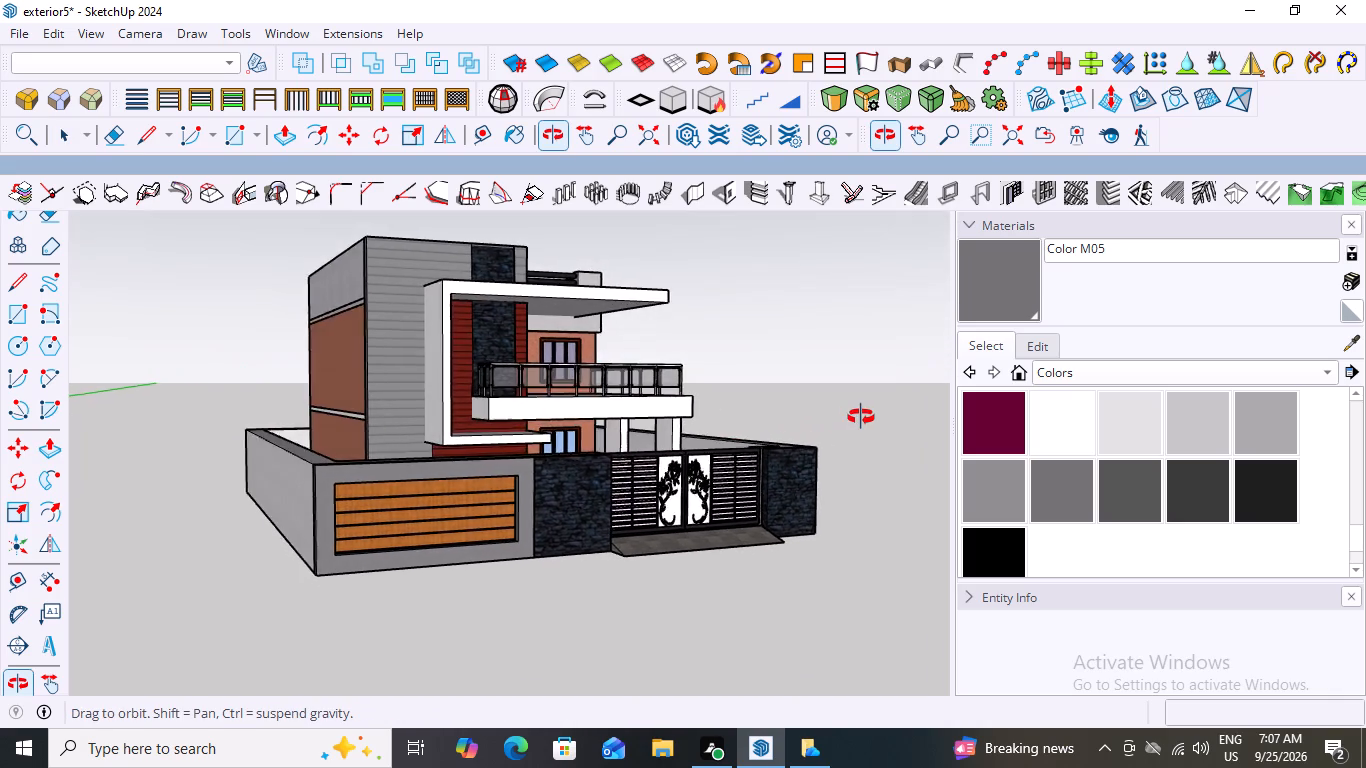
{"action": "middle_click_drag", "start_coordinate": [861, 417], "coordinate": [466, 469]}
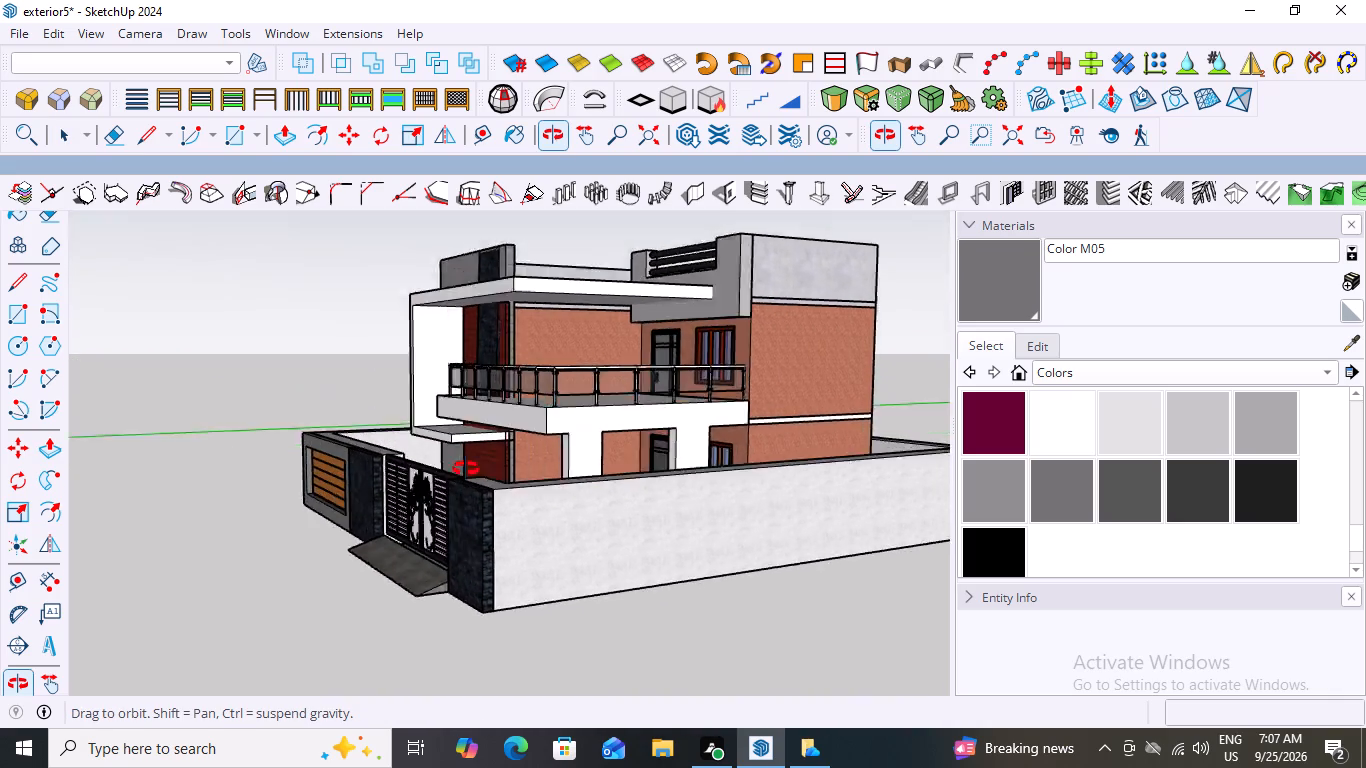
{"action": "middle_click_drag", "start_coordinate": [466, 469], "coordinate": [758, 427]}
{"action": "scroll", "coordinate": [758, 427], "scroll_direction": "down", "scroll_amount": 2}
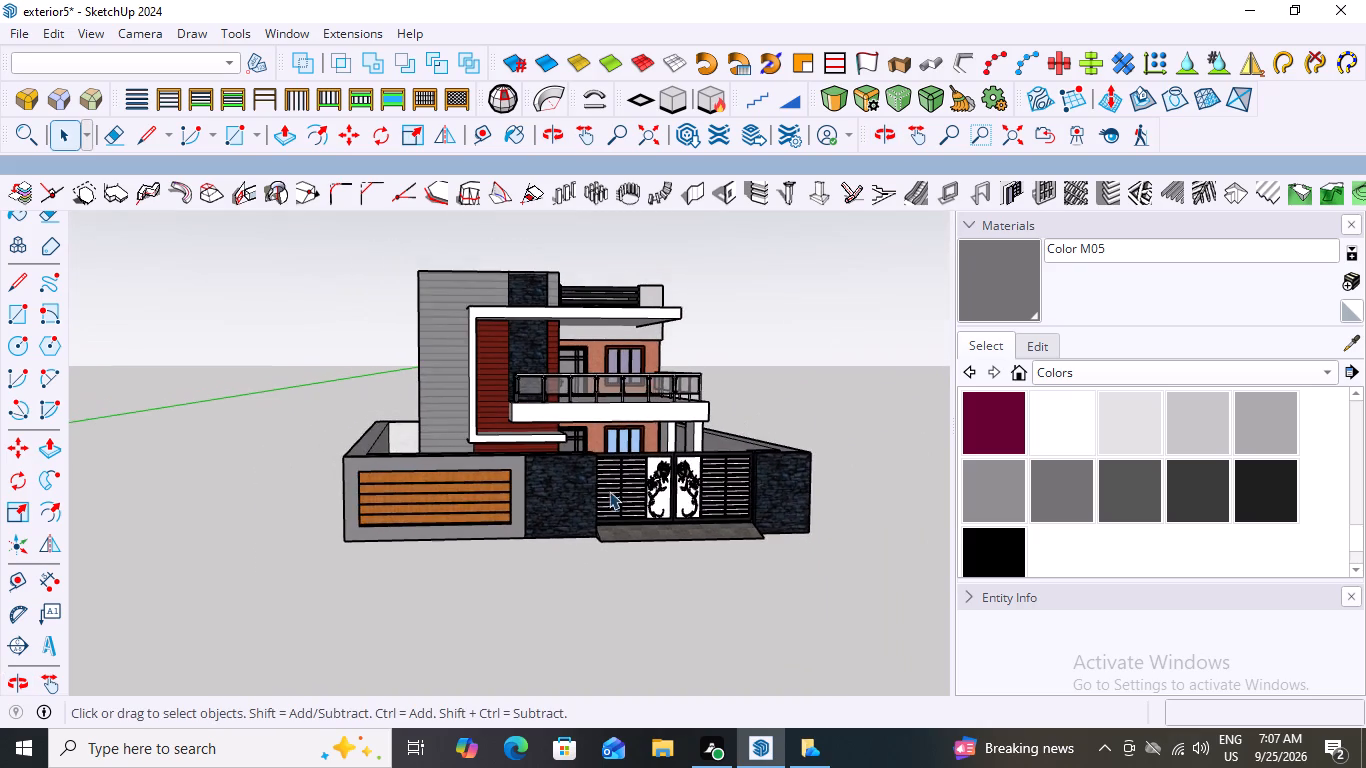
{"action": "scroll", "coordinate": [571, 506], "scroll_direction": "up", "scroll_amount": 3}
{"action": "scroll", "coordinate": [441, 409], "scroll_direction": "down", "scroll_amount": 6}
{"action": "middle_click_drag", "start_coordinate": [496, 460], "coordinate": [359, 477]}
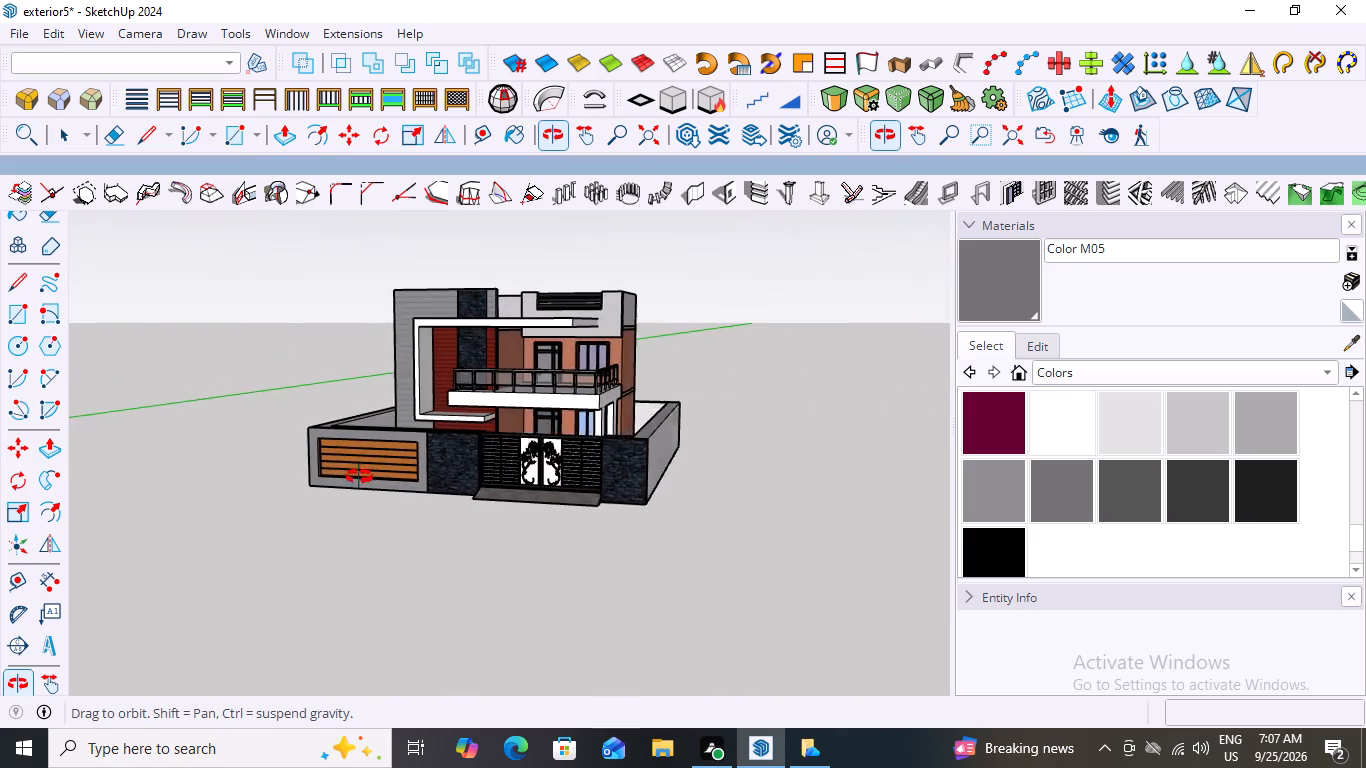
{"action": "middle_click_drag", "start_coordinate": [359, 477], "coordinate": [435, 509]}
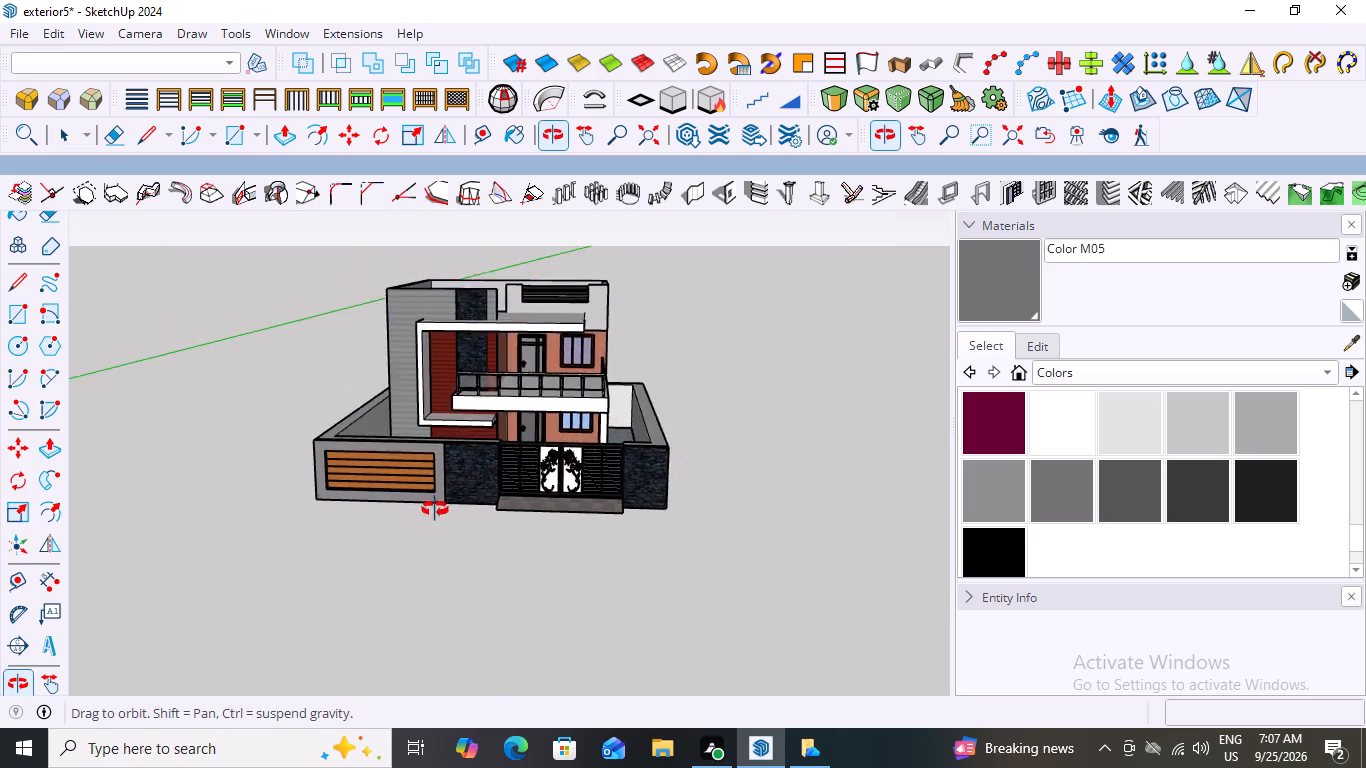
{"action": "middle_click_drag", "start_coordinate": [435, 509], "coordinate": [468, 513]}
{"action": "scroll", "coordinate": [573, 477], "scroll_direction": "up", "scroll_amount": 3}
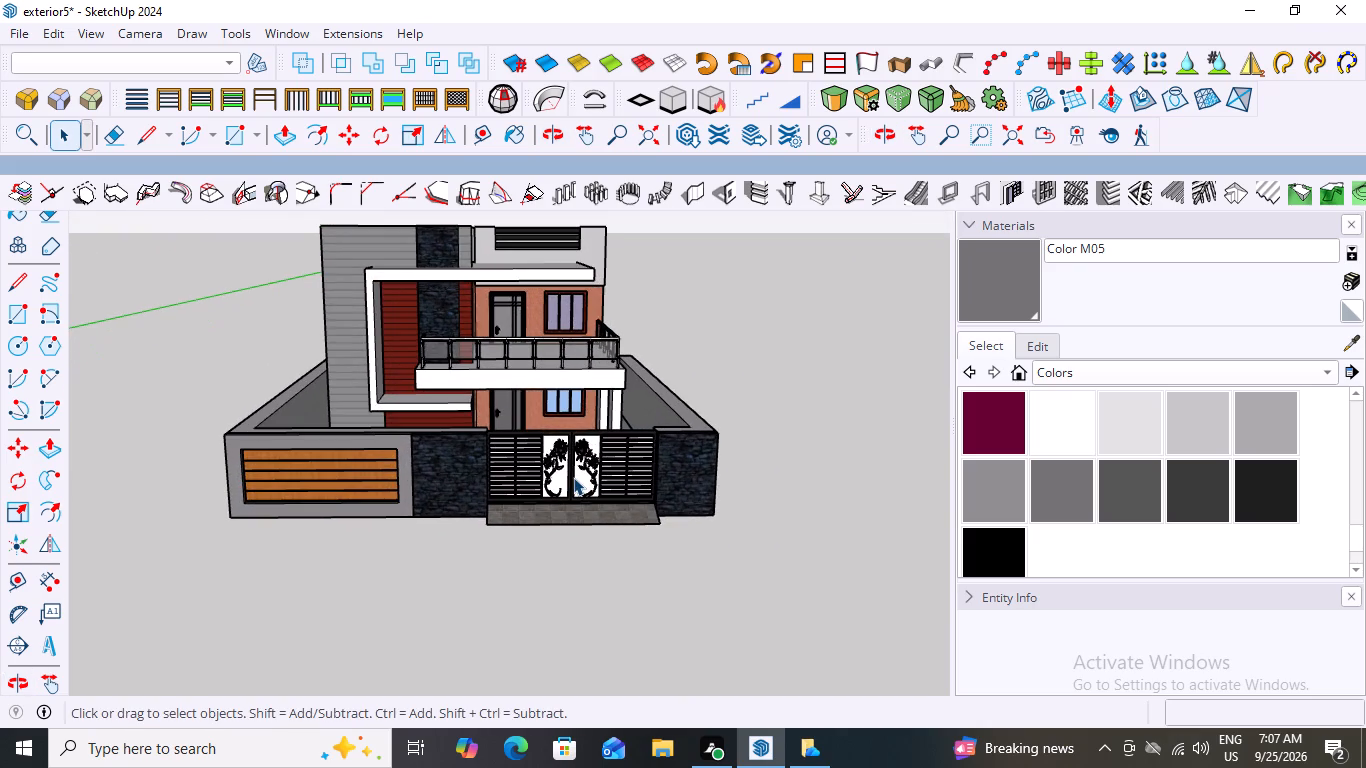
{"action": "scroll", "coordinate": [573, 477], "scroll_direction": "down", "scroll_amount": 5}
{"action": "scroll", "coordinate": [526, 353], "scroll_direction": "up", "scroll_amount": 5}
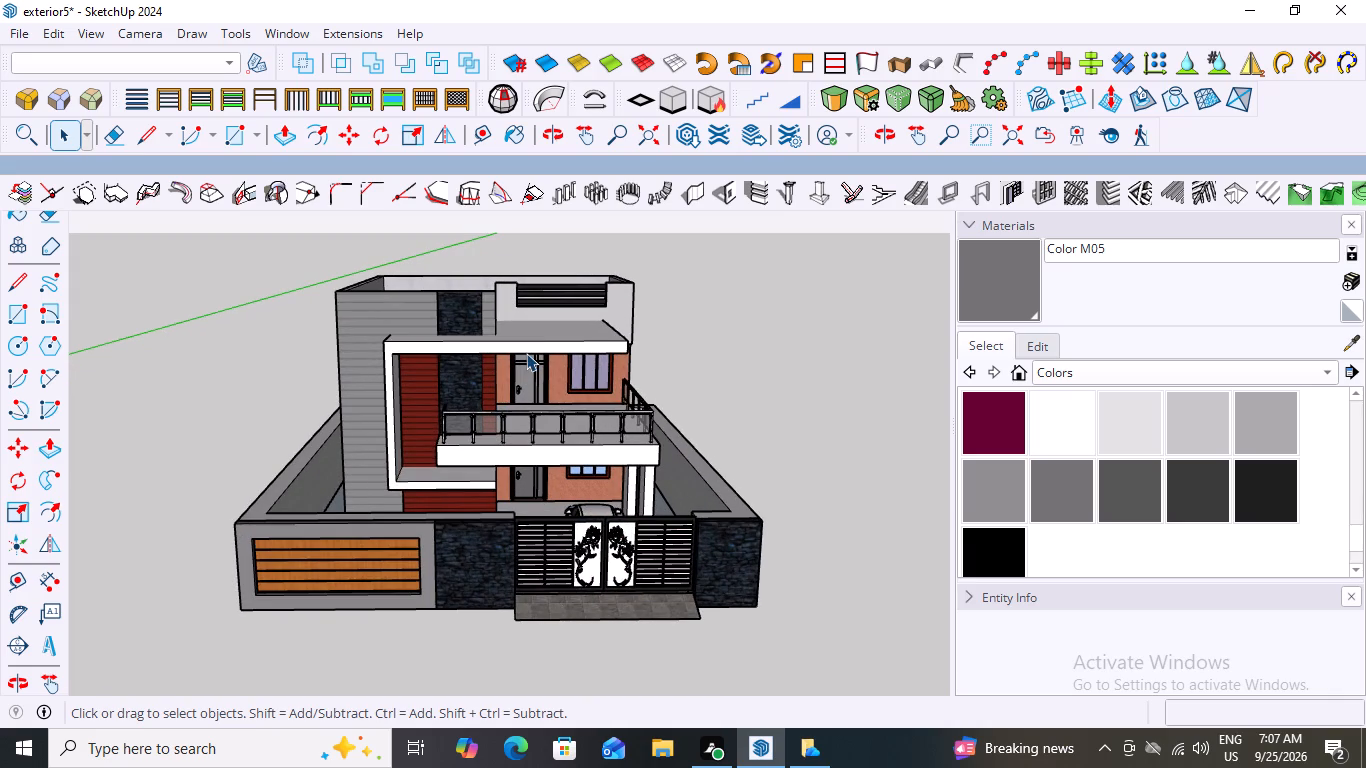
{"action": "scroll", "coordinate": [526, 353], "scroll_direction": "down", "scroll_amount": 3}
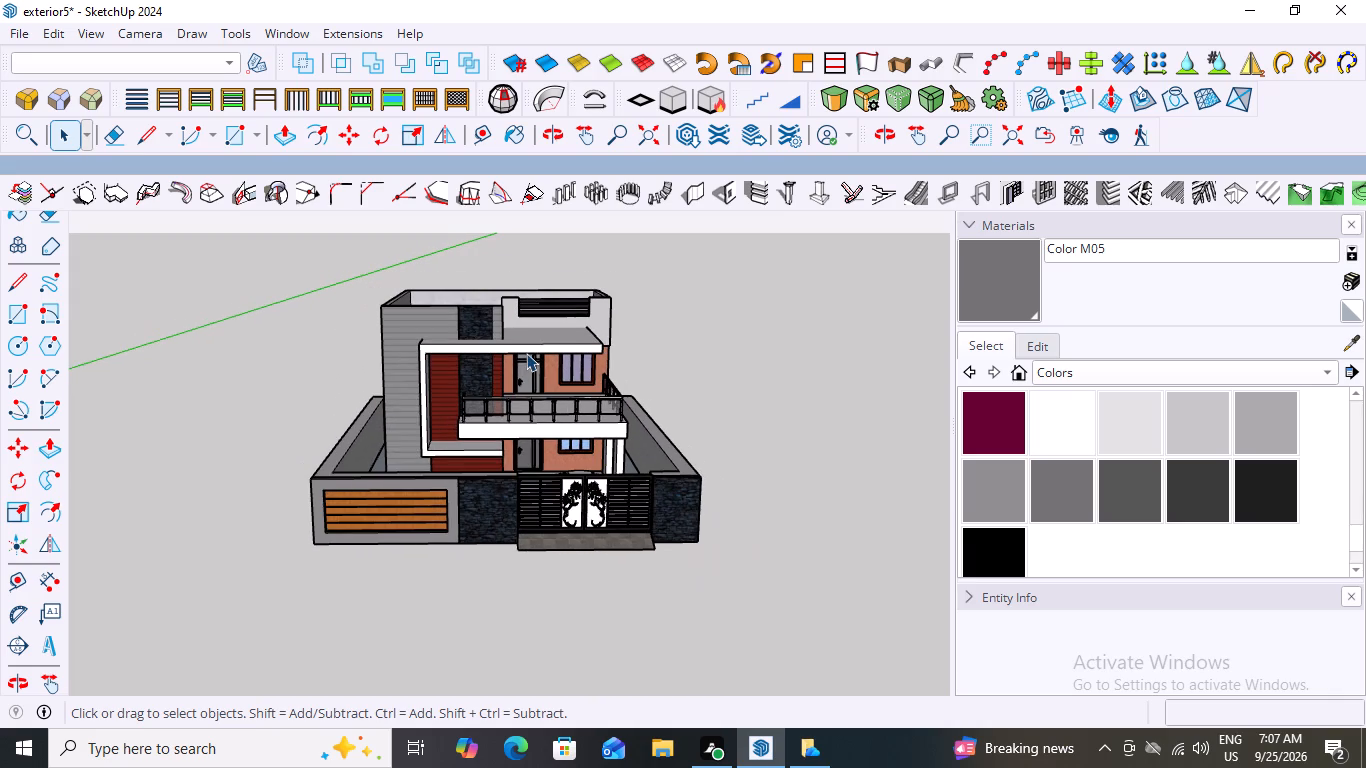
{"action": "middle_click_drag", "start_coordinate": [514, 428], "coordinate": [527, 384]}
{"action": "scroll", "coordinate": [527, 384], "scroll_direction": "up", "scroll_amount": 2}
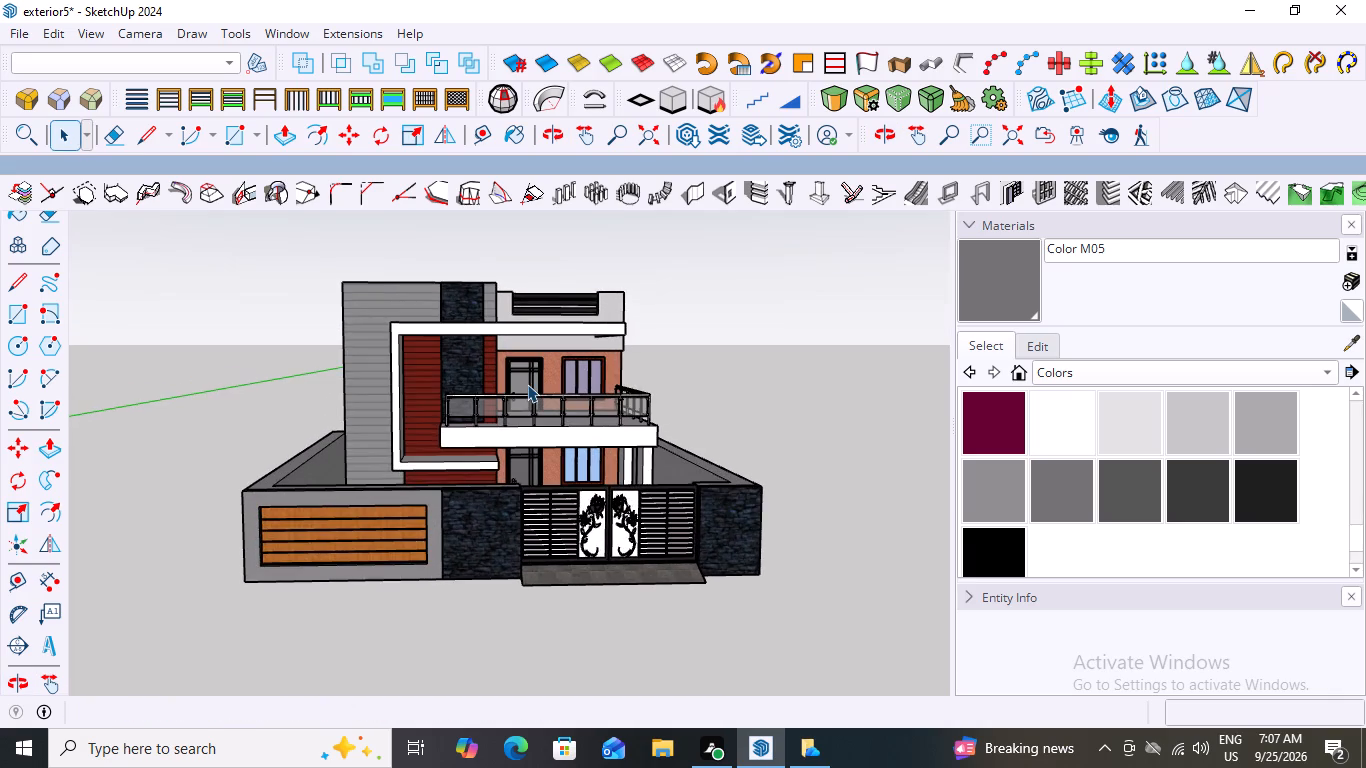
{"action": "scroll", "coordinate": [527, 384], "scroll_direction": "up", "scroll_amount": 3}
{"action": "scroll", "coordinate": [527, 384], "scroll_direction": "down", "scroll_amount": 4}
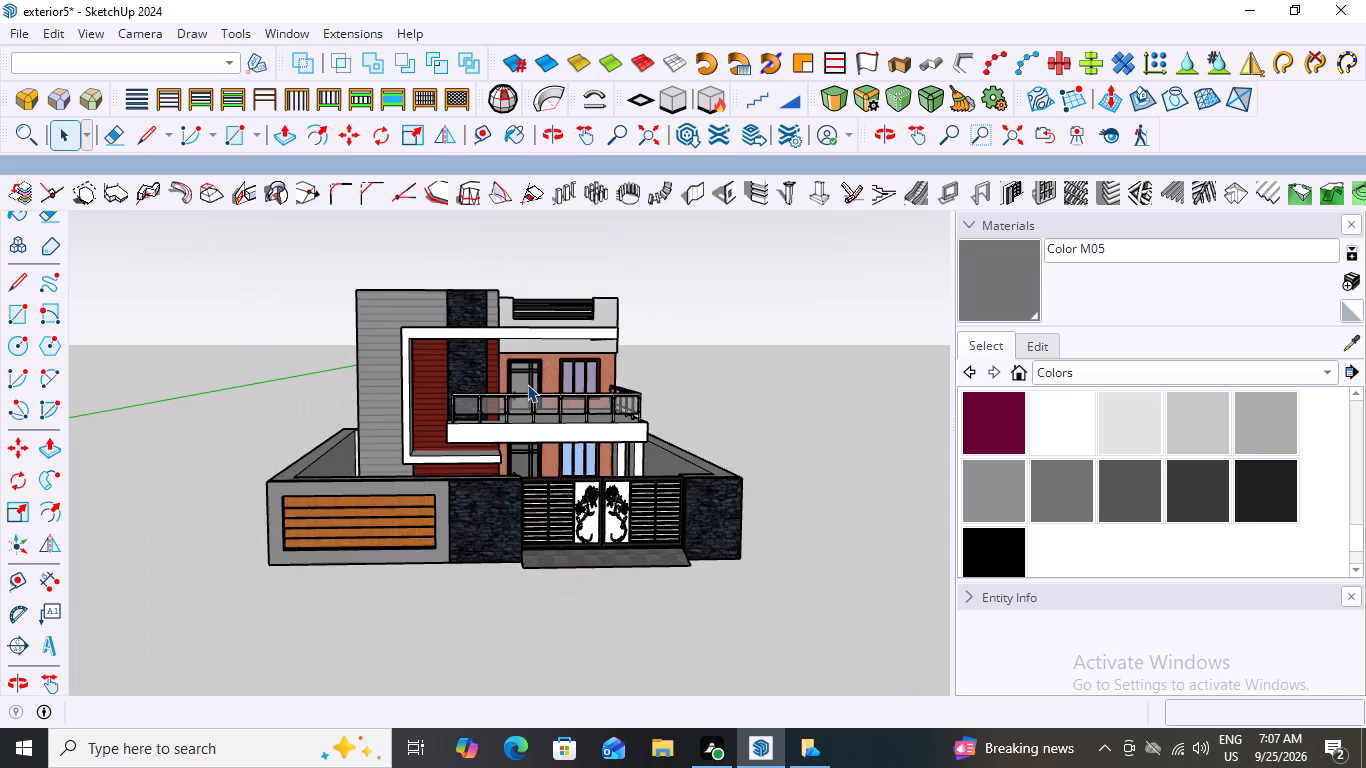
{"action": "scroll", "coordinate": [527, 384], "scroll_direction": "up", "scroll_amount": 2}
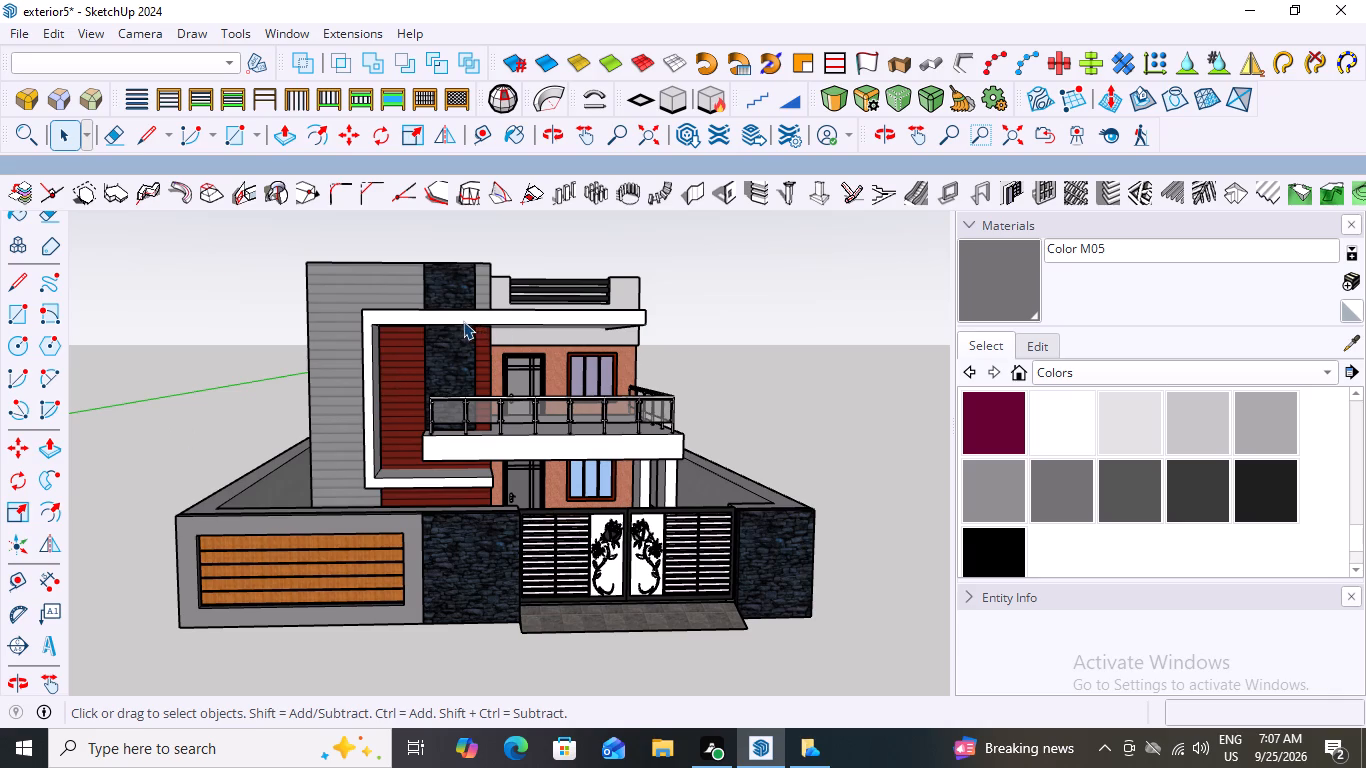
{"action": "scroll", "coordinate": [354, 301], "scroll_direction": "down", "scroll_amount": 2}
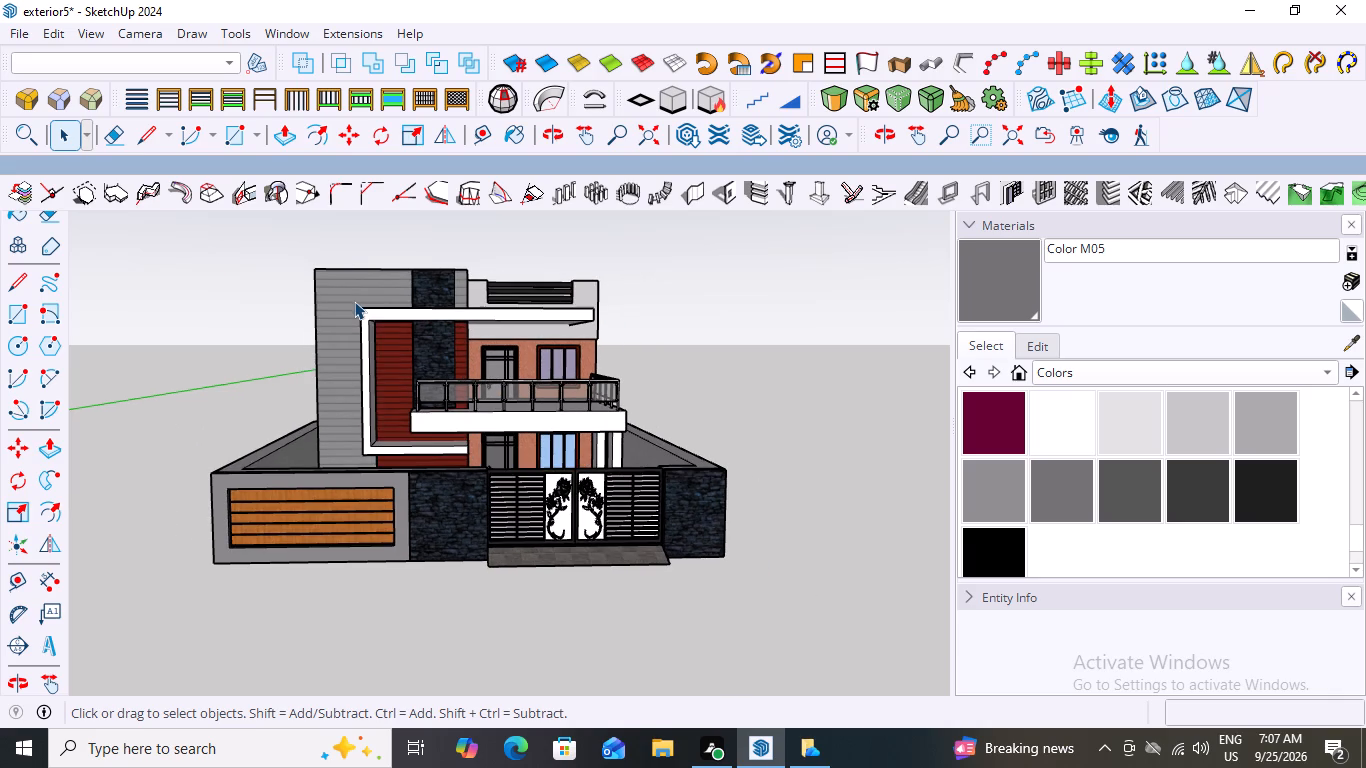
Search 3D Warehouse models for grass.
{"action": "left_click", "coordinate": [294, 32]}
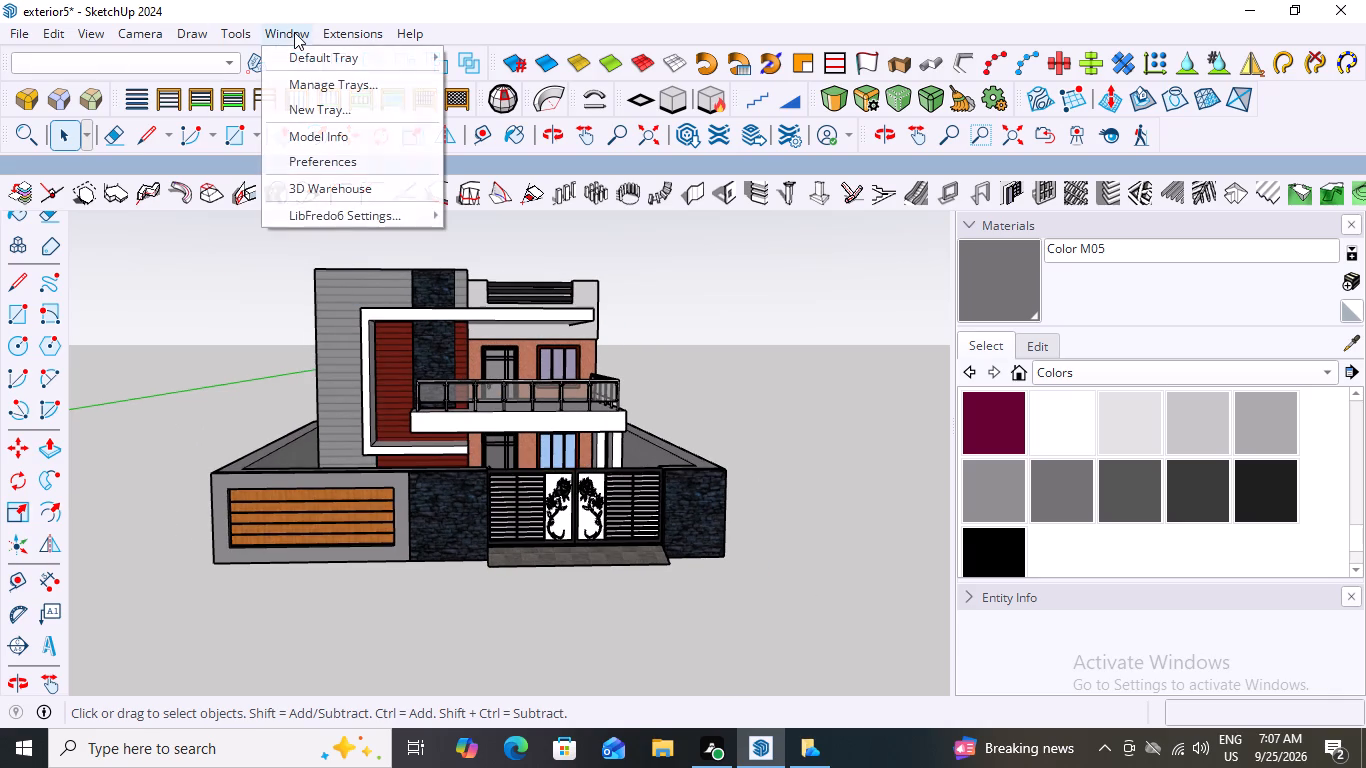
{"action": "left_click", "coordinate": [337, 186]}
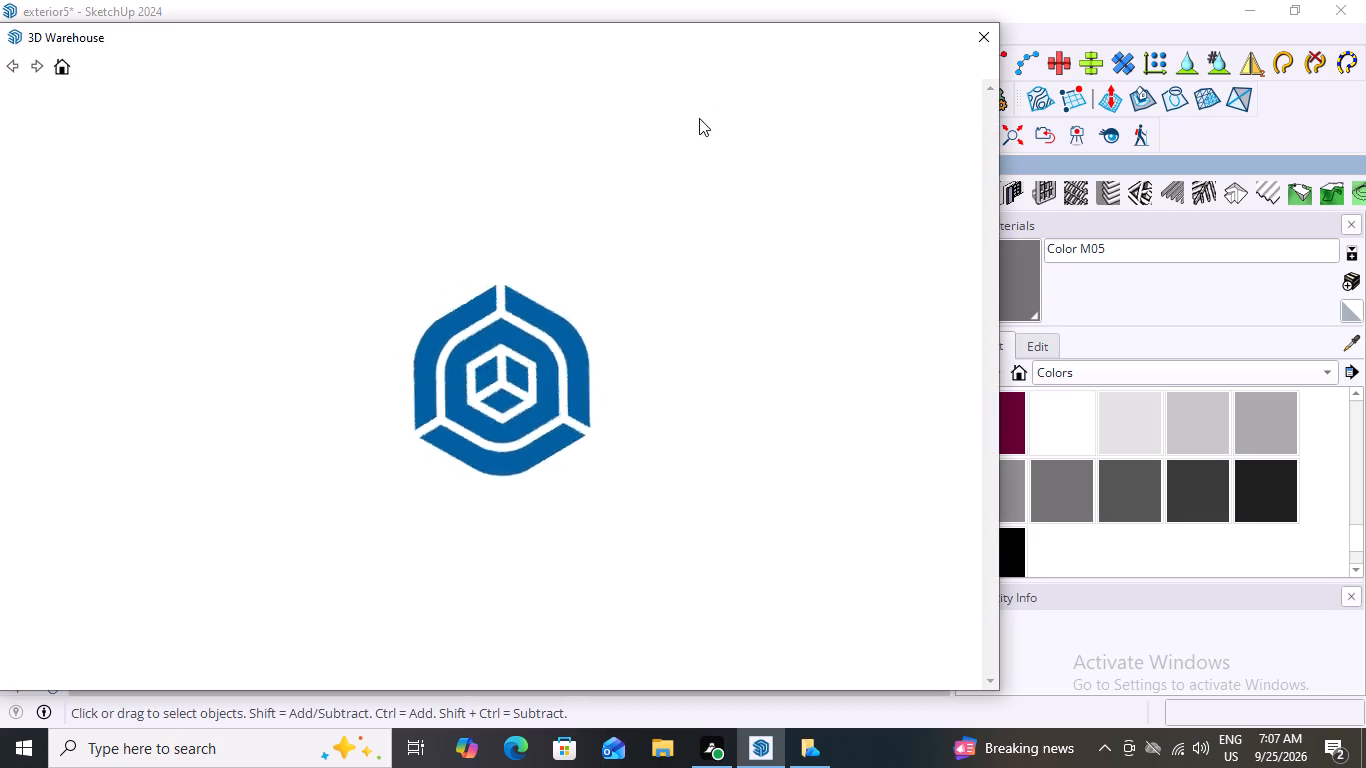
{"action": "left_click", "coordinate": [344, 114]}
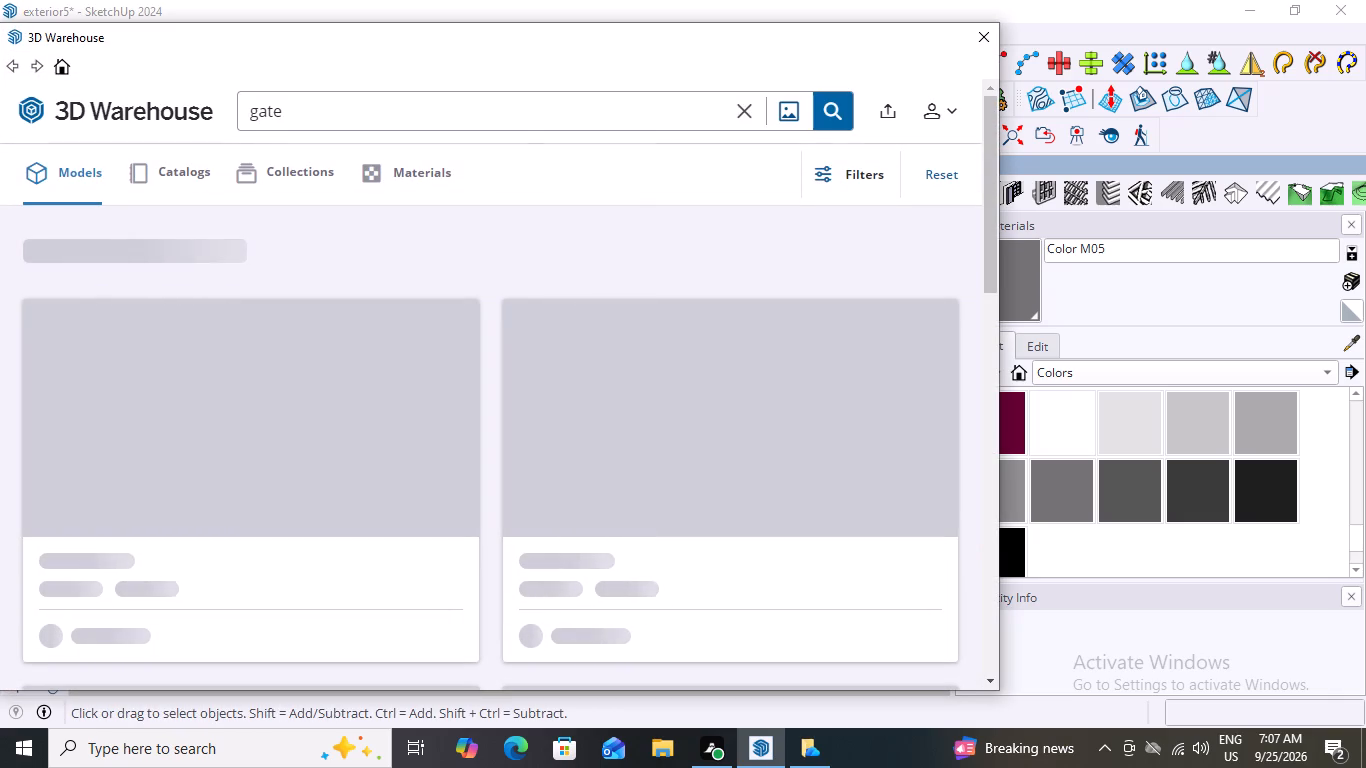
{"action": "key", "text": "BackSpace"}
{"action": "key", "text": "BackSpace"}
{"action": "key", "text": "BackSpace"}
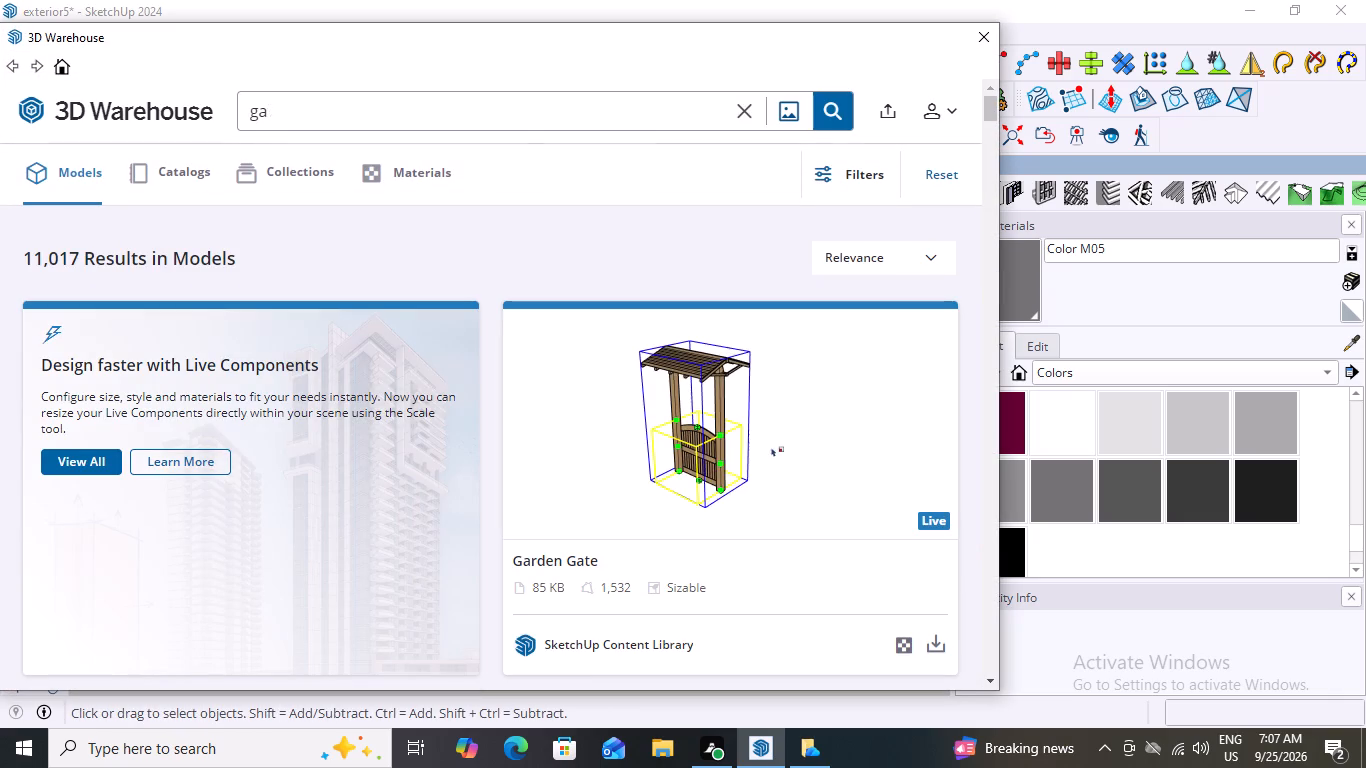
{"action": "key", "text": "BackSpace"}
{"action": "type", "text": "grass"}
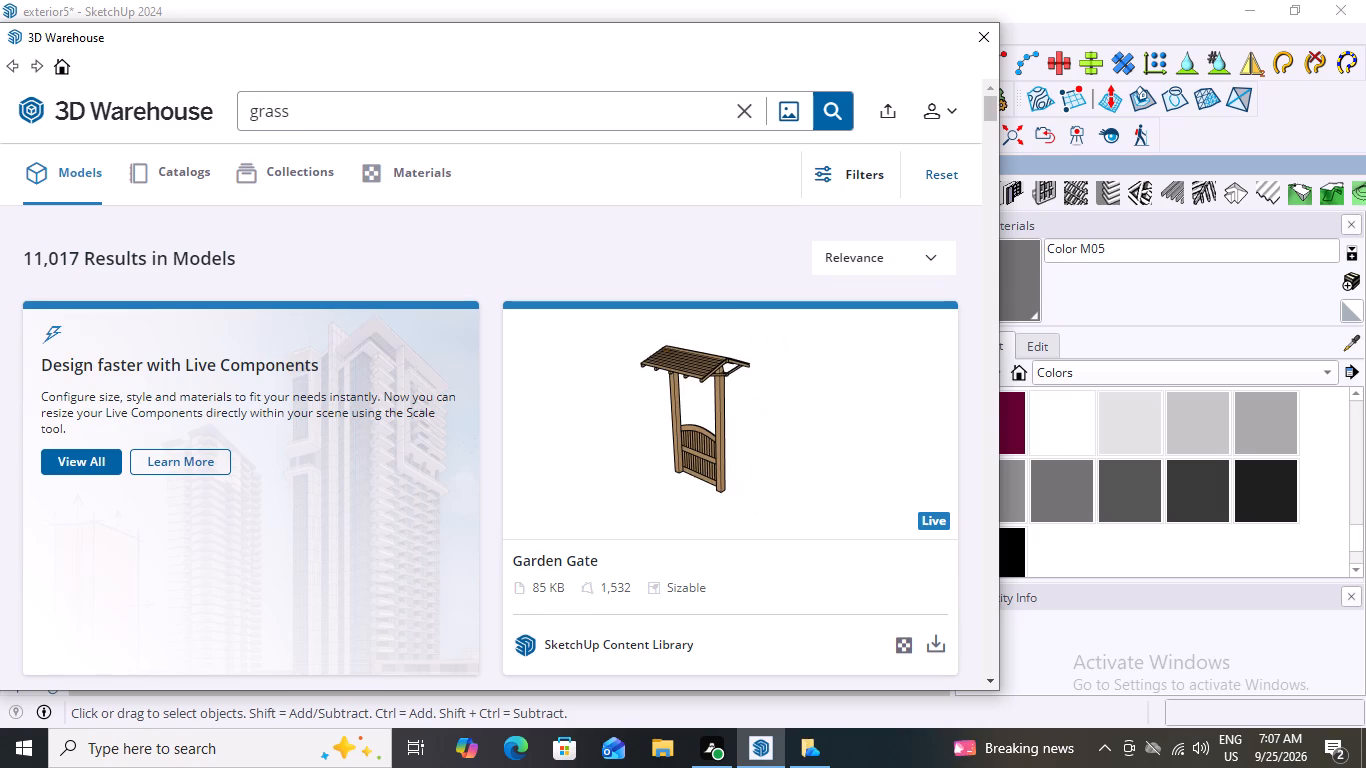
{"action": "left_click", "coordinate": [829, 106]}
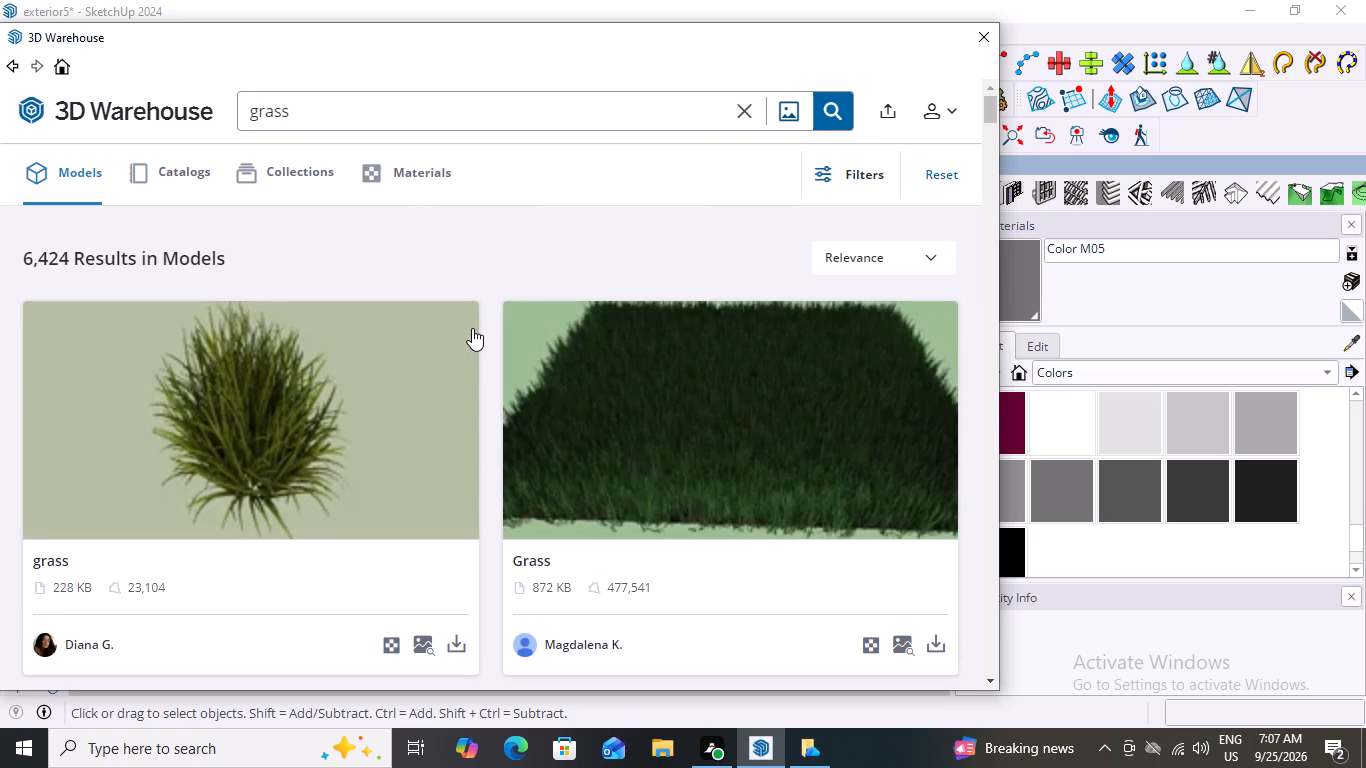
Browse the grass model results, comparing lawn patches, tufts and ornamental plants for one suited to the house exterior.
{"action": "scroll", "coordinate": [486, 393], "scroll_direction": "down", "scroll_amount": 5}
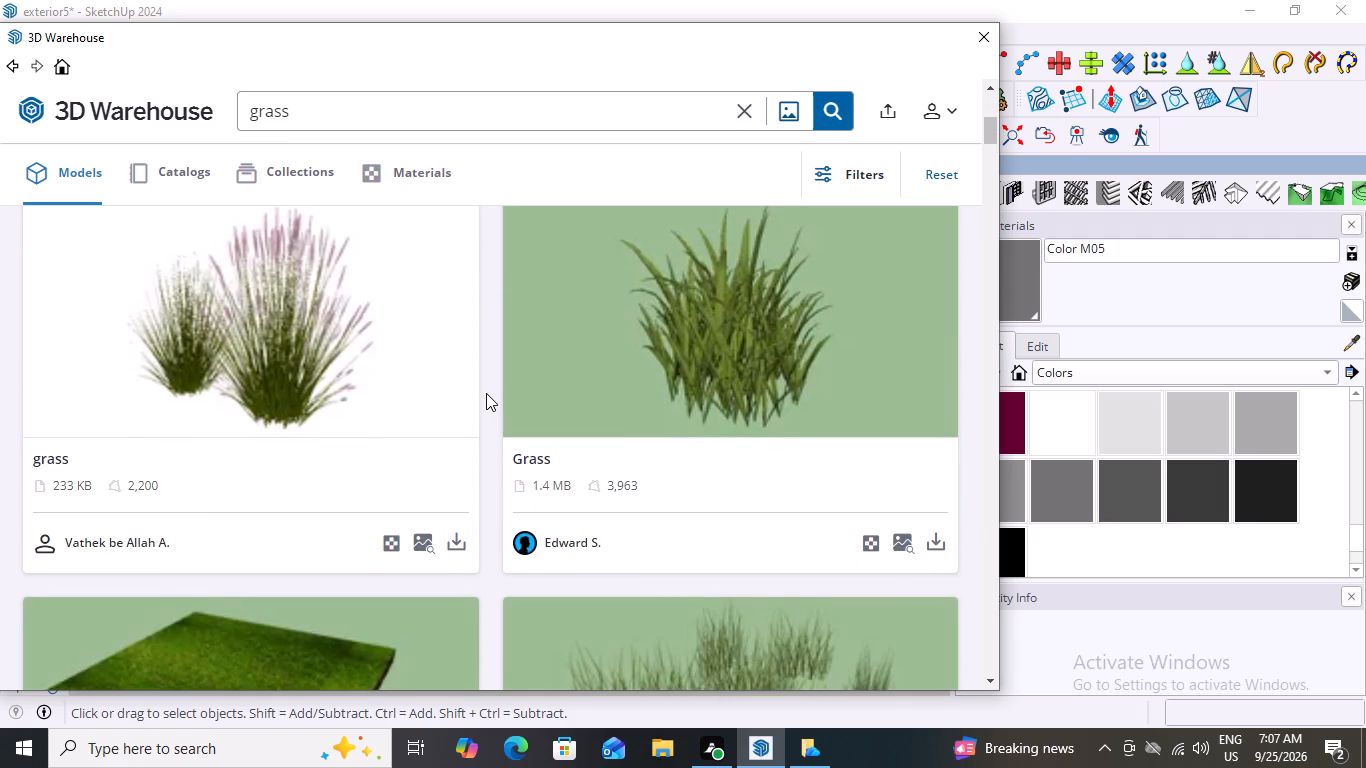
{"action": "scroll", "coordinate": [486, 393], "scroll_direction": "down", "scroll_amount": 5}
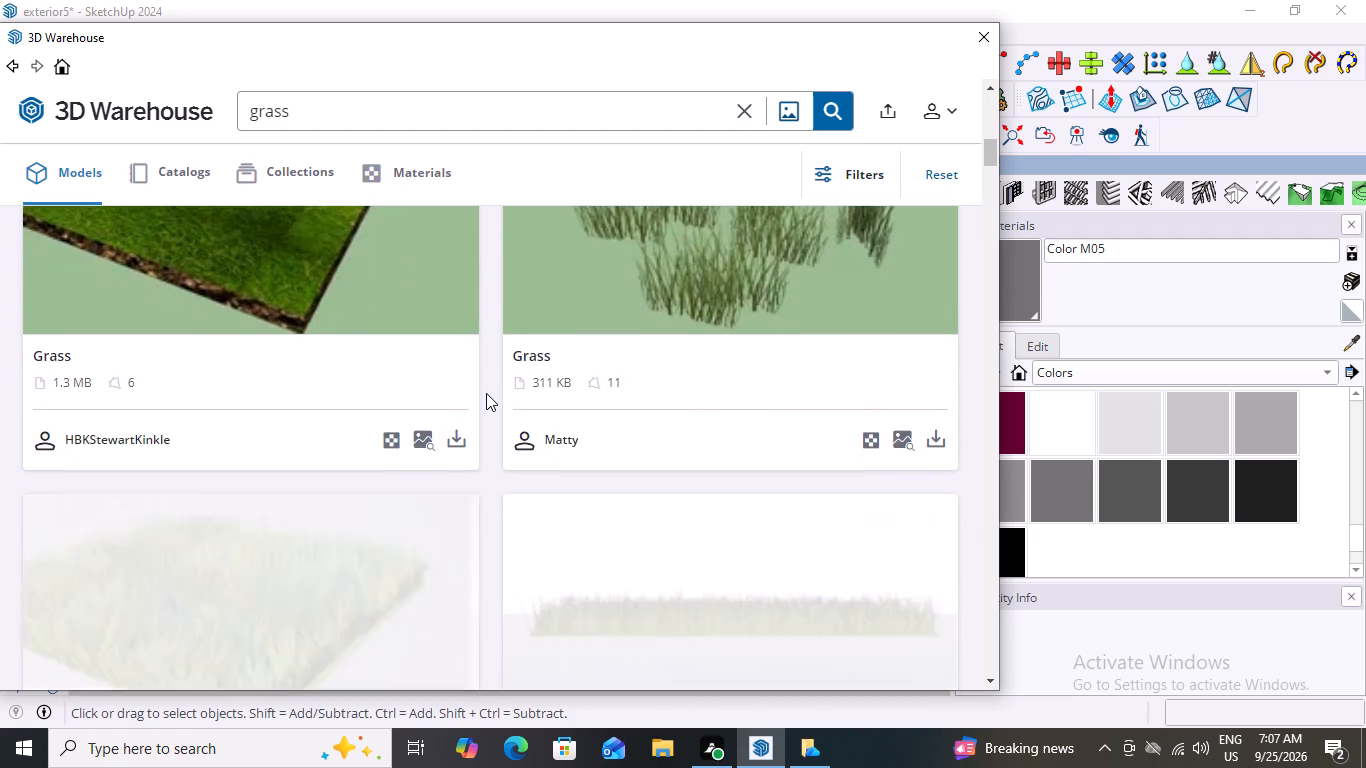
{"action": "scroll", "coordinate": [486, 393], "scroll_direction": "down", "scroll_amount": 4}
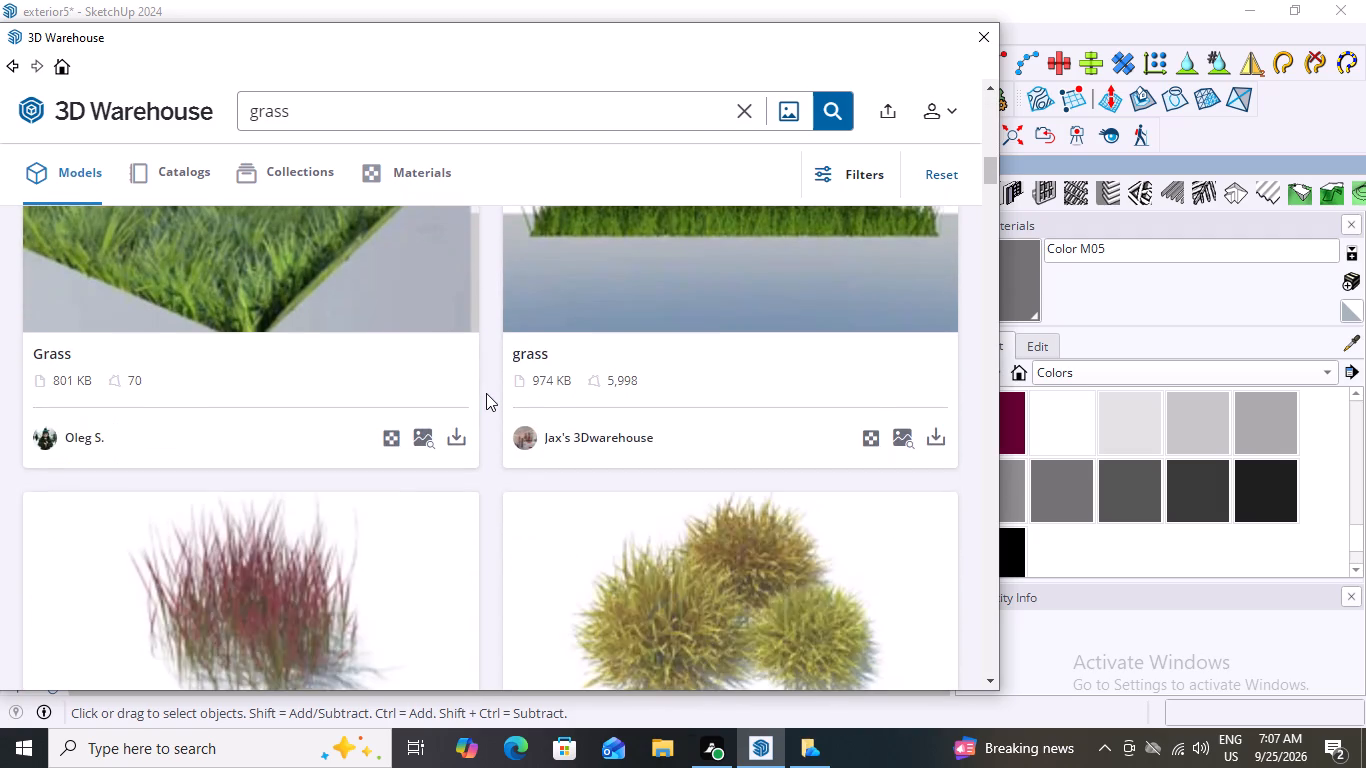
{"action": "scroll", "coordinate": [486, 393], "scroll_direction": "down", "scroll_amount": 6}
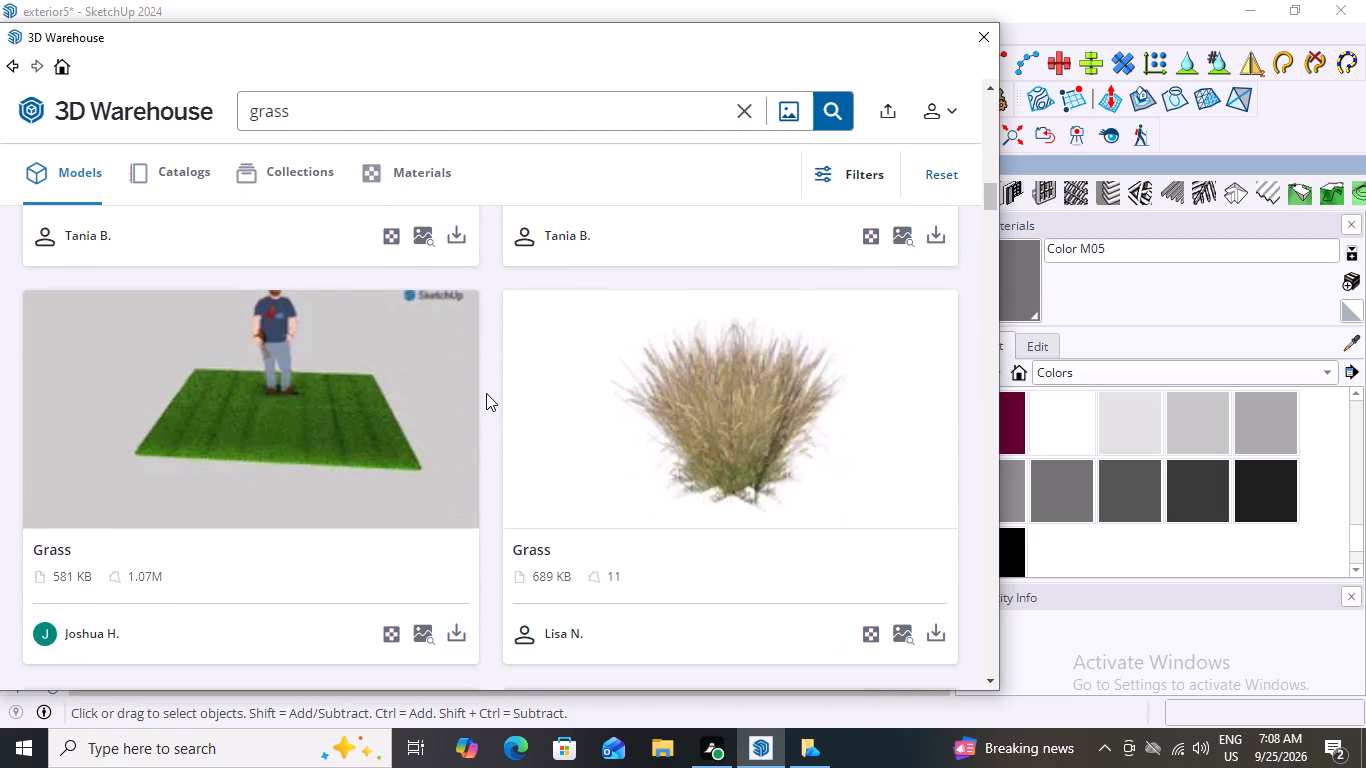
{"action": "scroll", "coordinate": [486, 393], "scroll_direction": "down", "scroll_amount": 8}
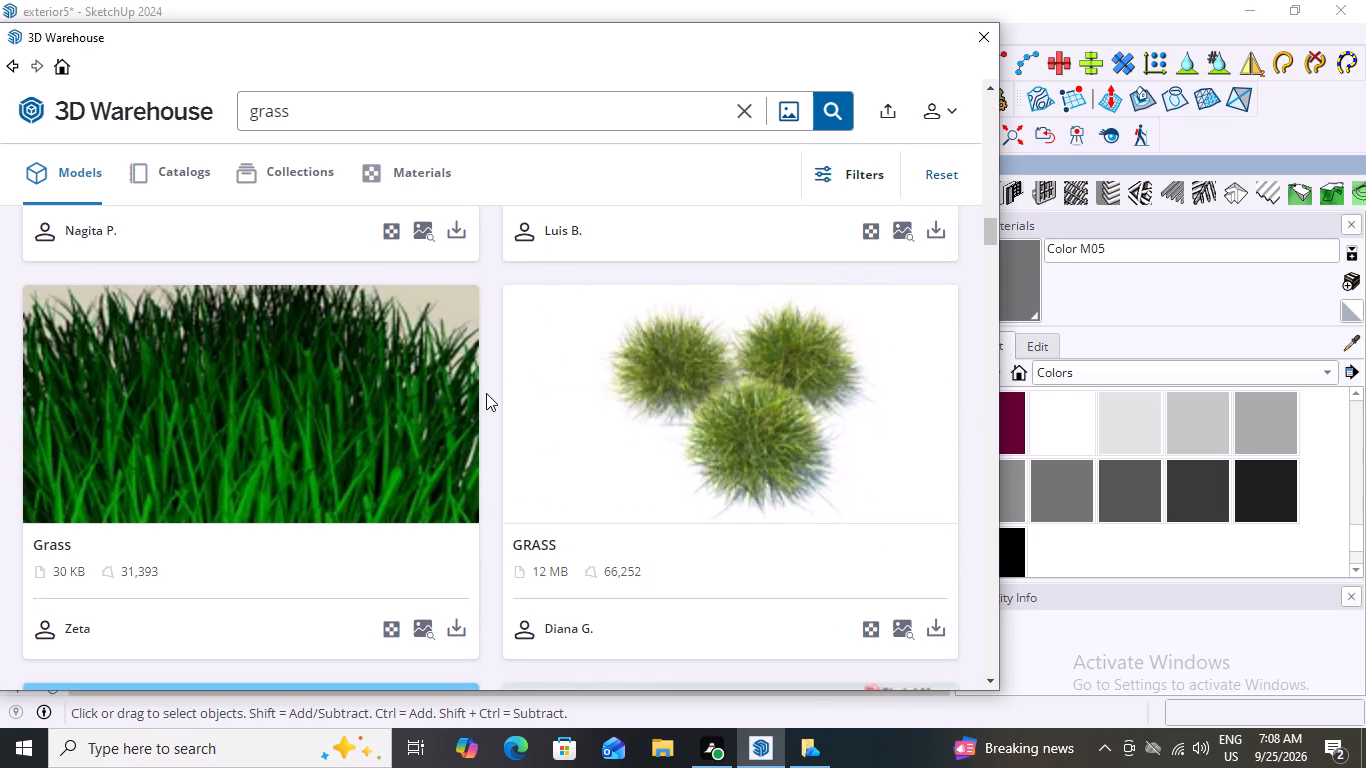
{"action": "scroll", "coordinate": [486, 393], "scroll_direction": "down", "scroll_amount": 7}
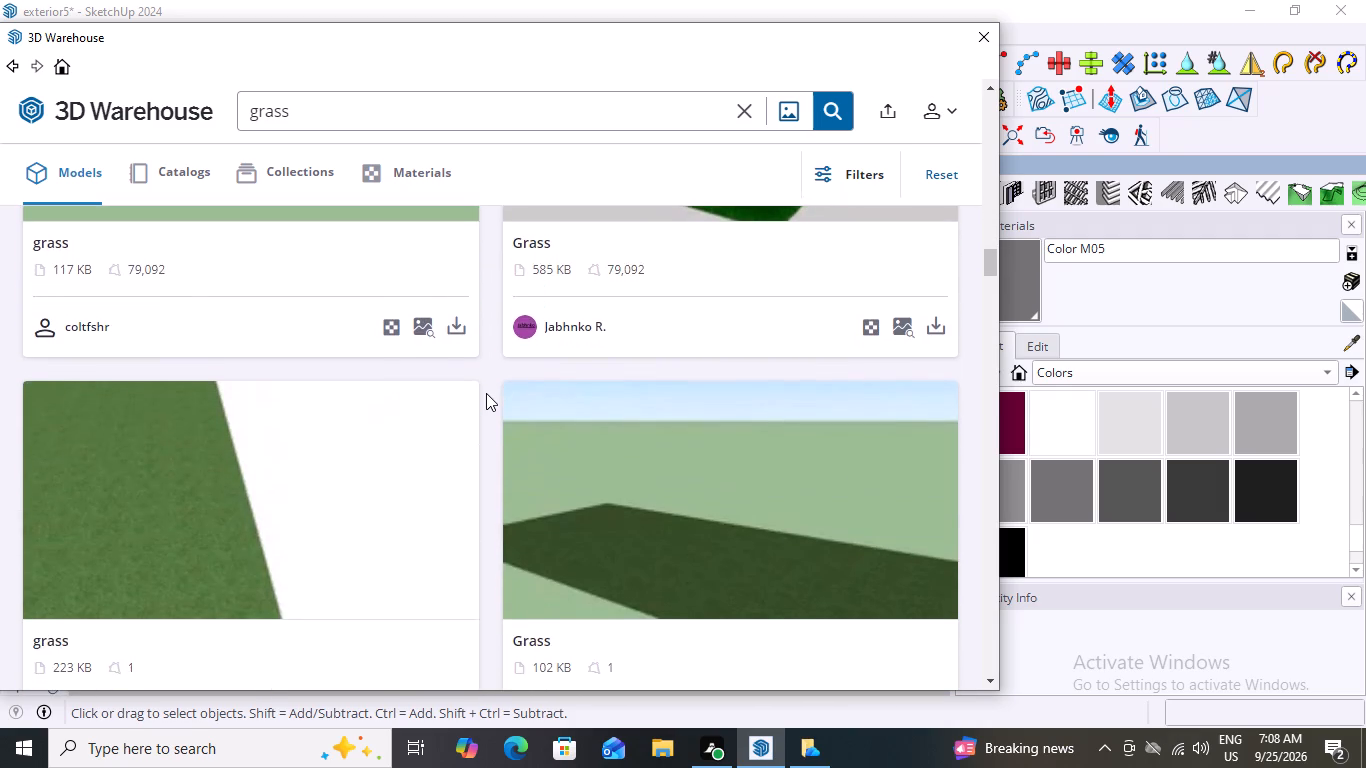
{"action": "scroll", "coordinate": [486, 393], "scroll_direction": "down", "scroll_amount": 9}
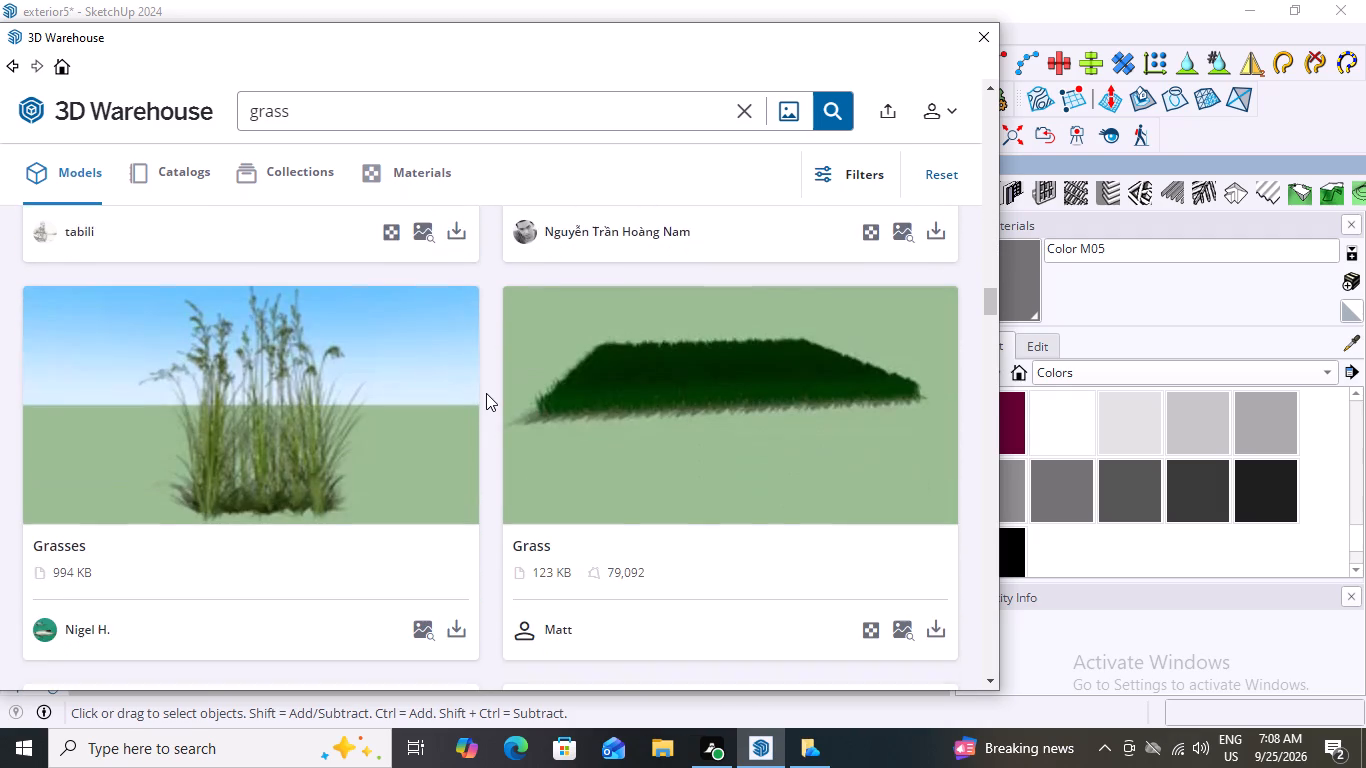
{"action": "scroll", "coordinate": [486, 393], "scroll_direction": "down", "scroll_amount": 6}
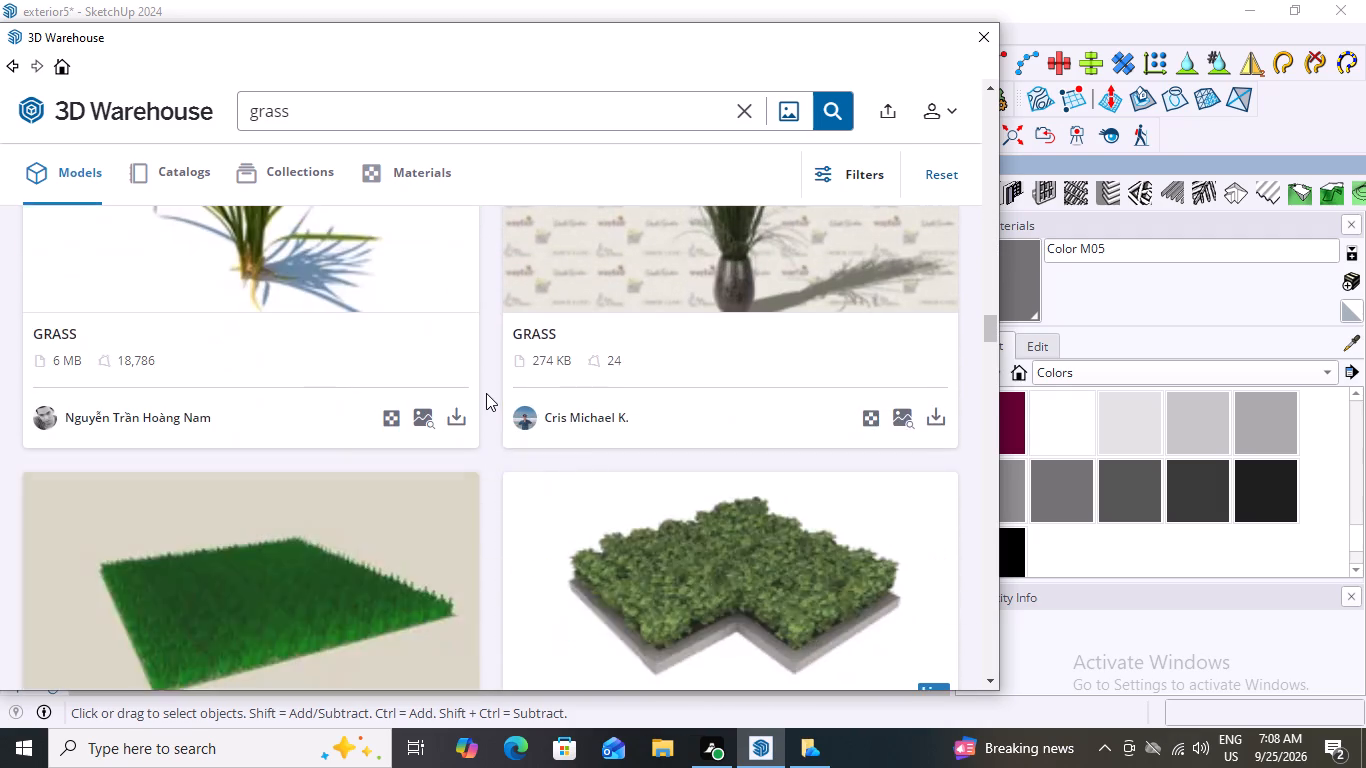
{"action": "scroll", "coordinate": [486, 393], "scroll_direction": "down", "scroll_amount": 5}
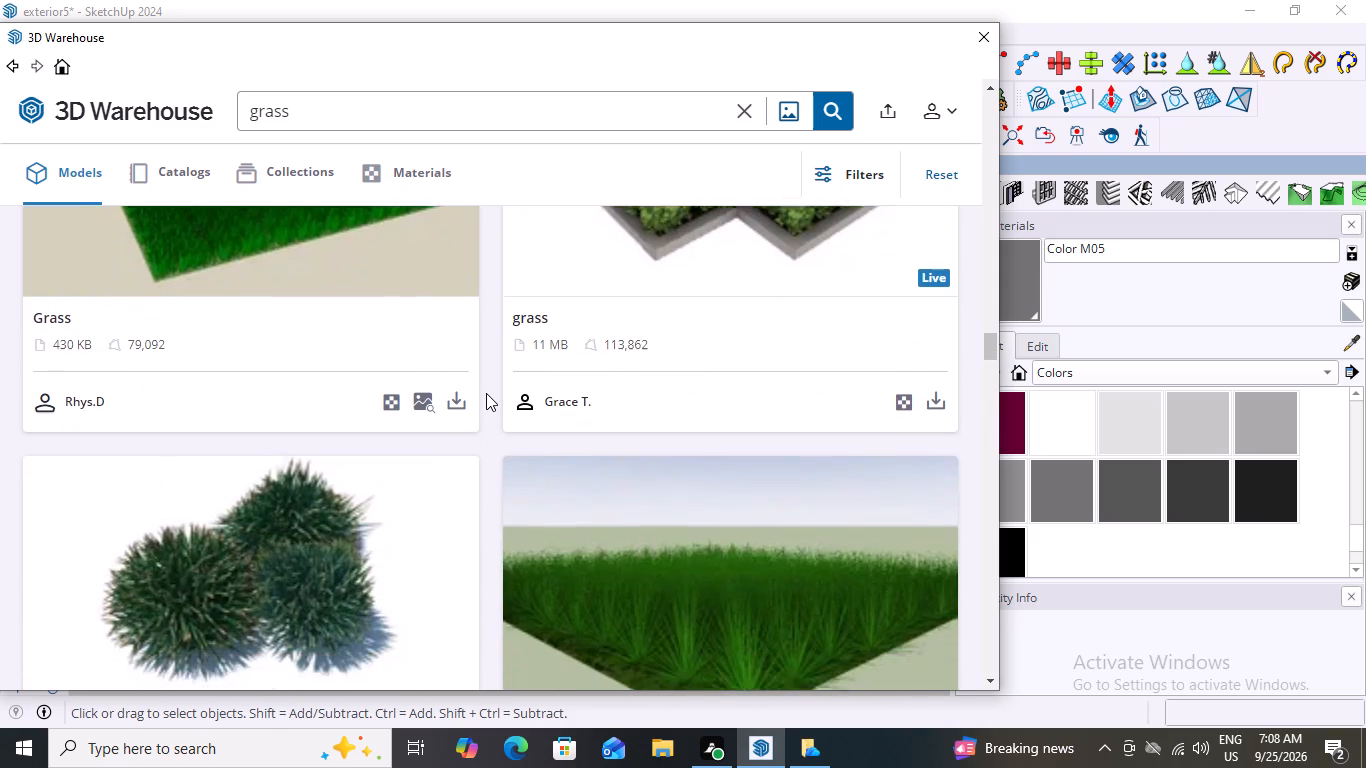
{"action": "scroll", "coordinate": [486, 393], "scroll_direction": "down", "scroll_amount": 5}
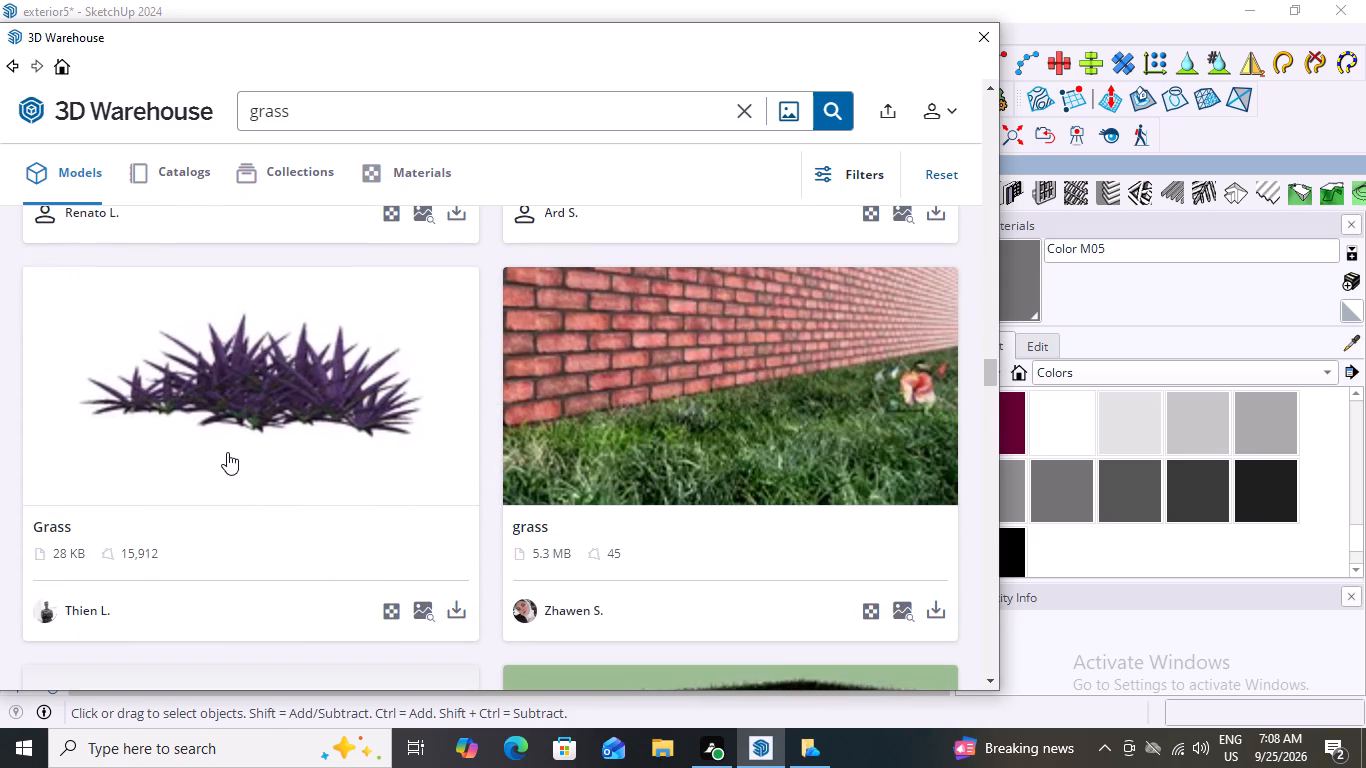
{"action": "scroll", "coordinate": [270, 421], "scroll_direction": "down", "scroll_amount": 2}
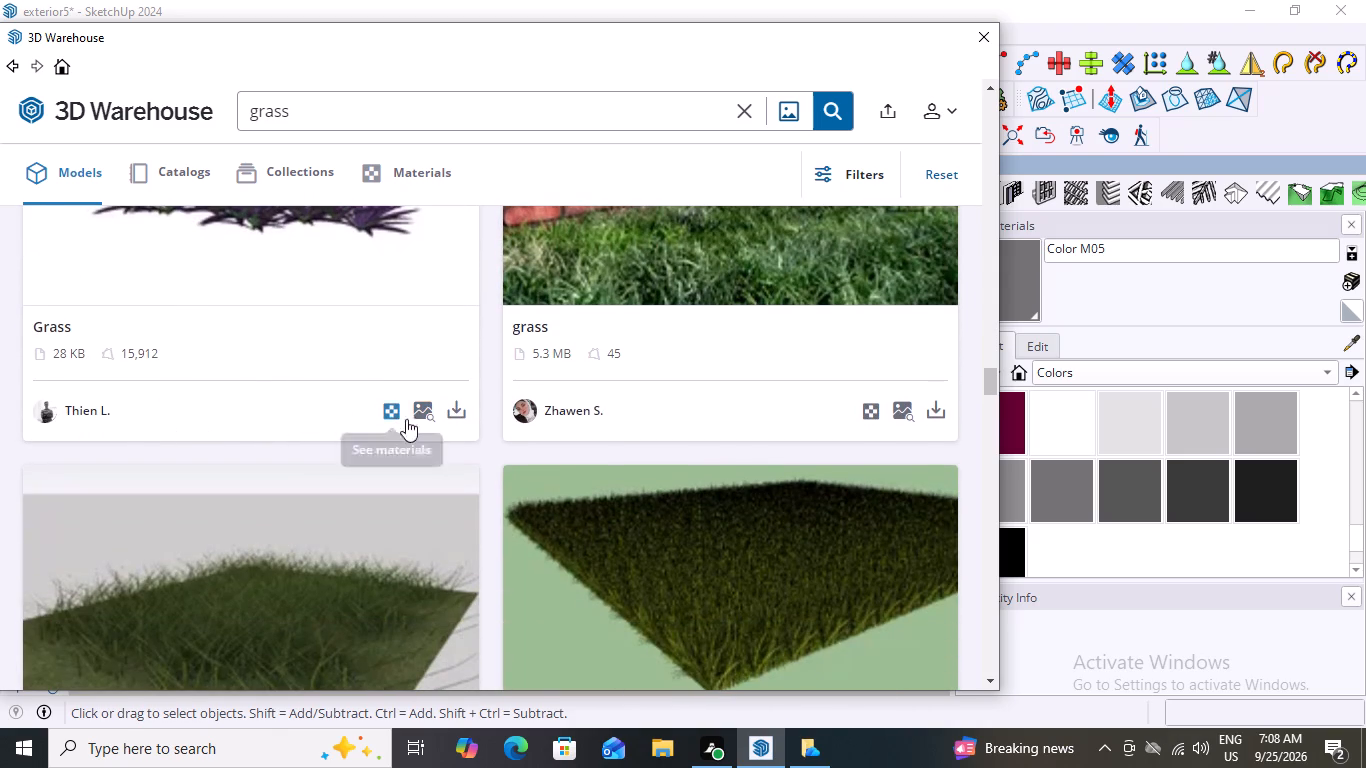
Load the purple spiky-leaved Grass model directly into the scene and place it on the ground beside the house.
{"action": "left_click", "coordinate": [460, 406]}
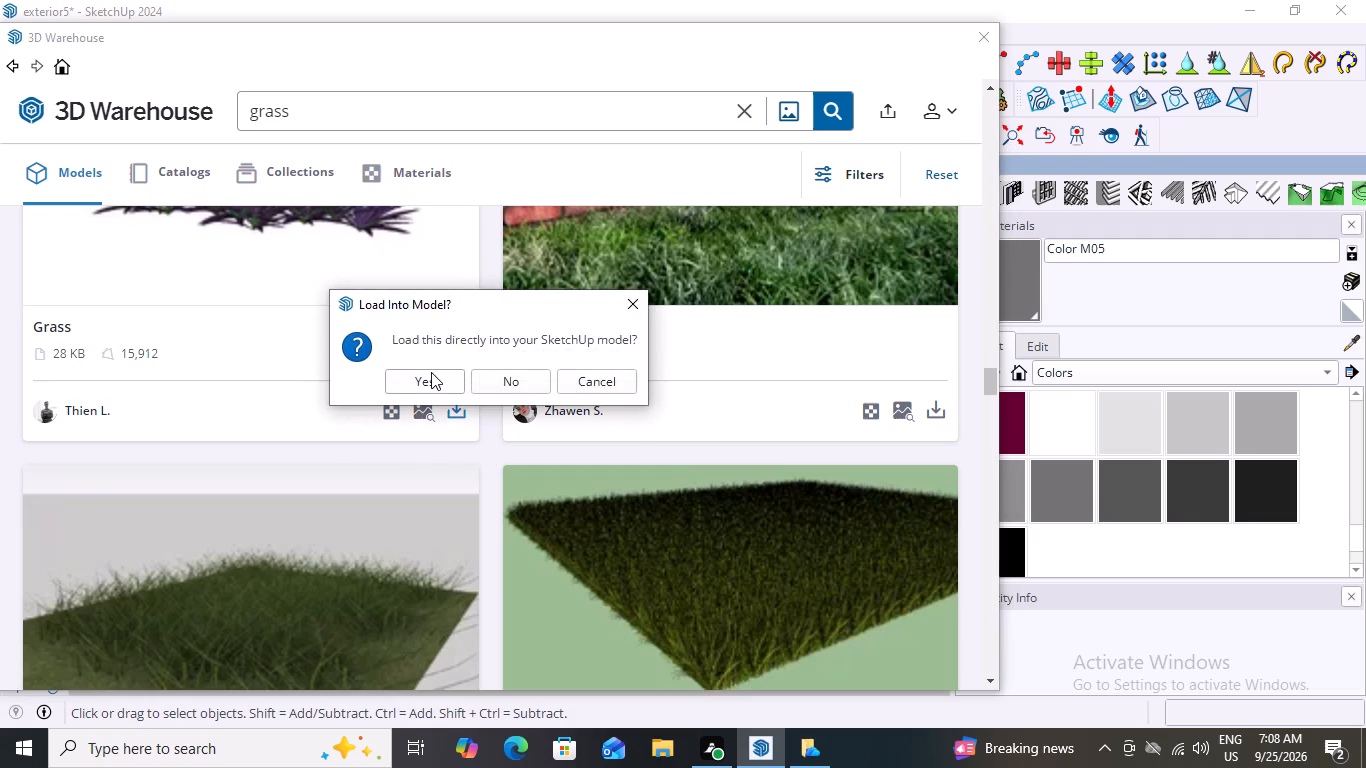
{"action": "left_click", "coordinate": [421, 377]}
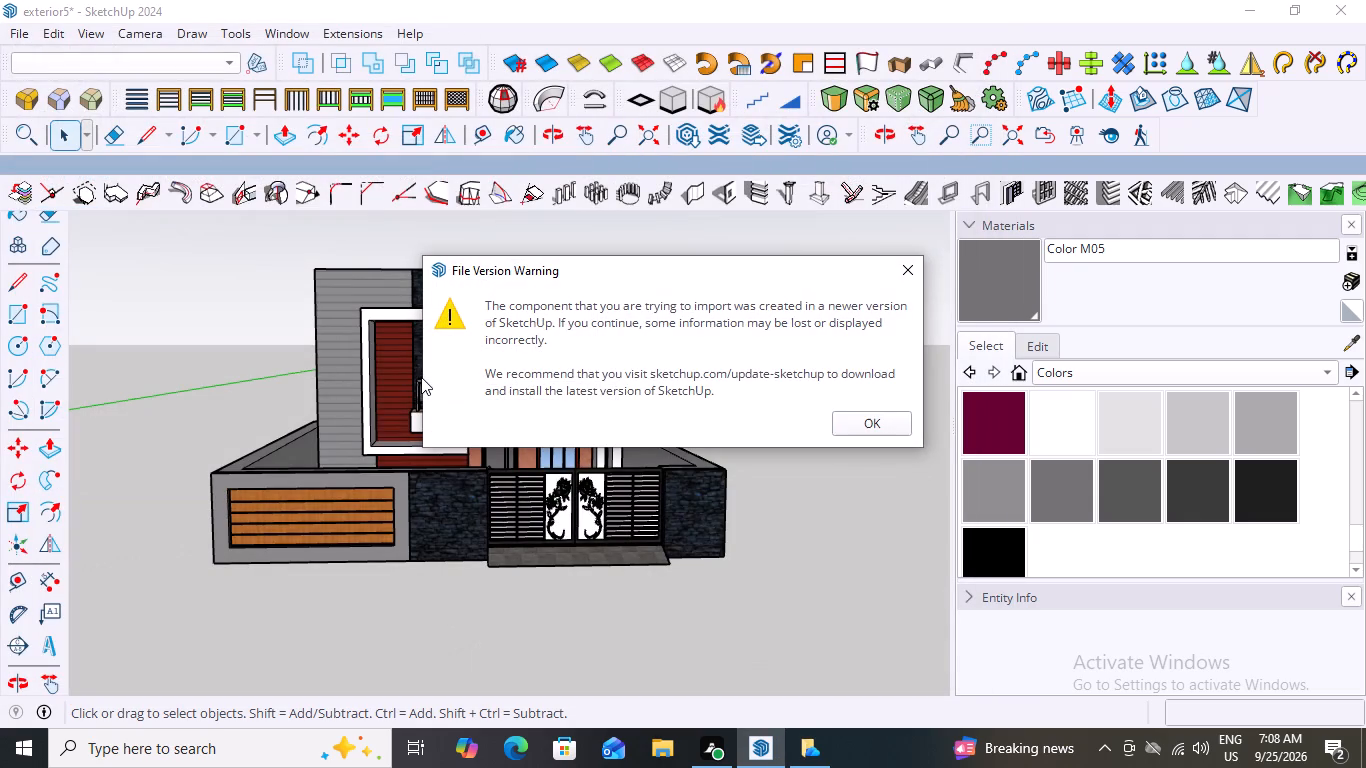
{"action": "left_click", "coordinate": [867, 419]}
{"action": "scroll", "coordinate": [315, 623], "scroll_direction": "up", "scroll_amount": 3}
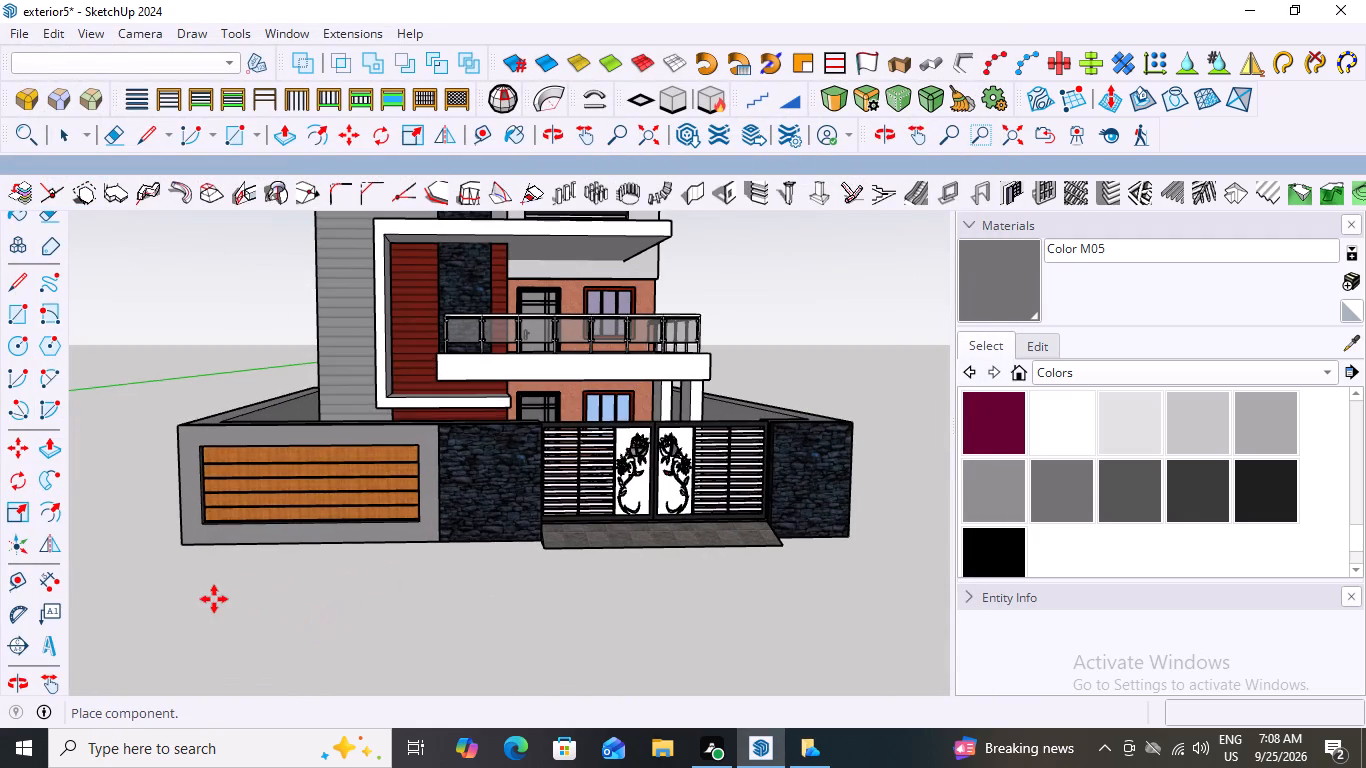
{"action": "scroll", "coordinate": [371, 582], "scroll_direction": "down", "scroll_amount": 9}
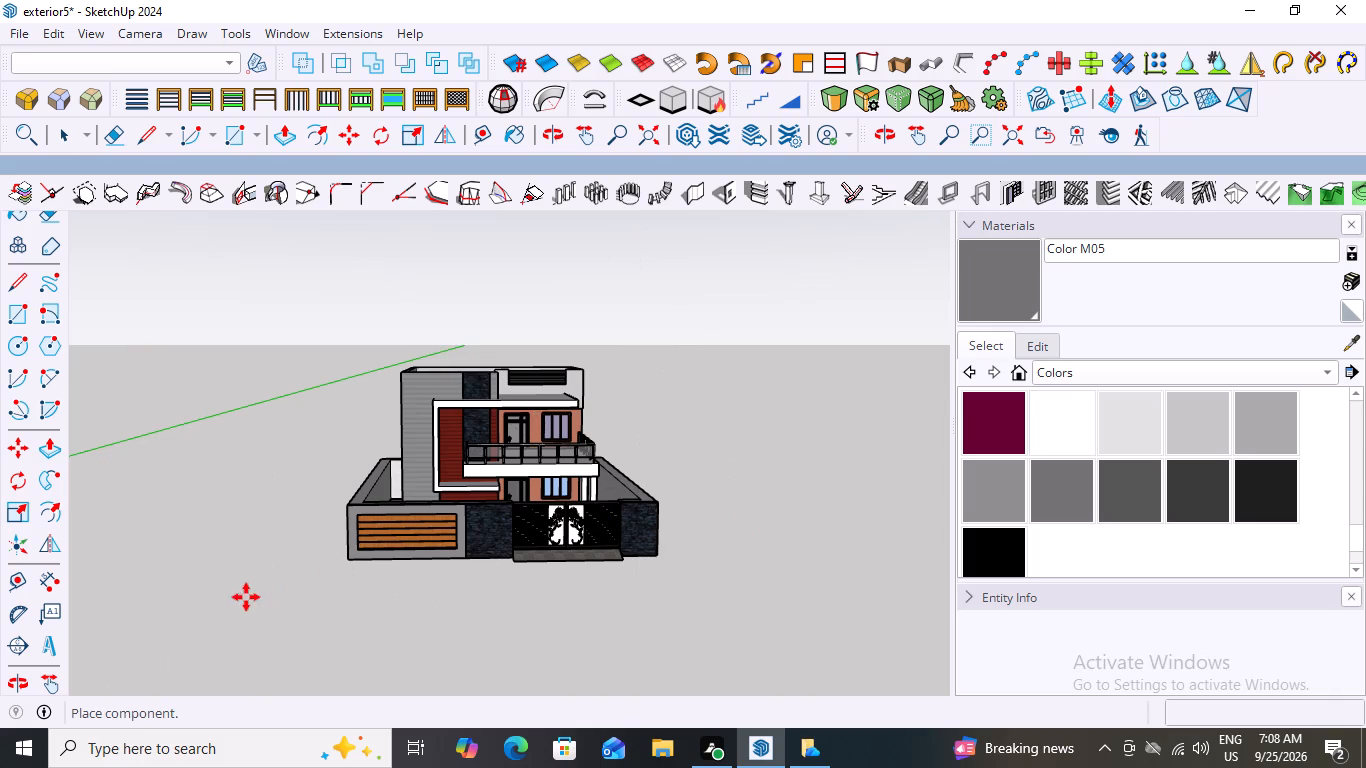
{"action": "left_click", "coordinate": [246, 597]}
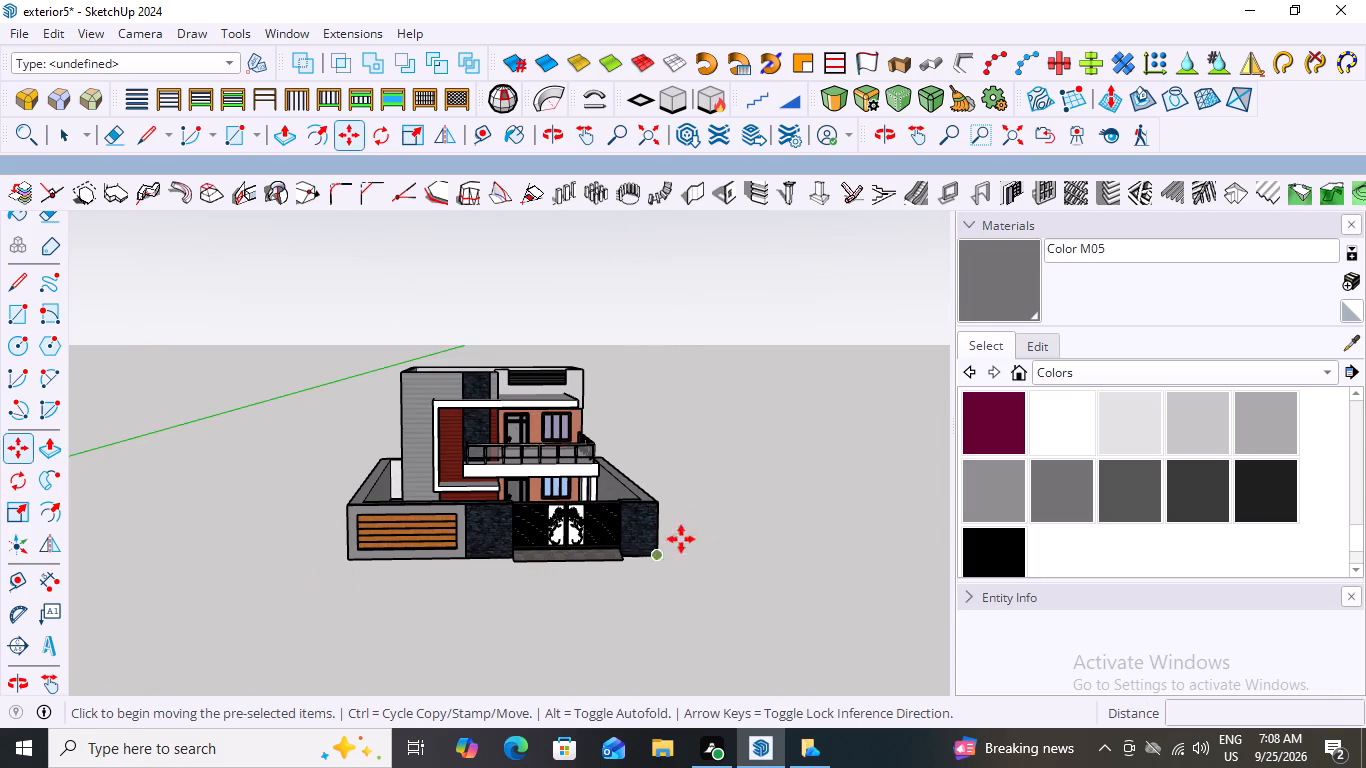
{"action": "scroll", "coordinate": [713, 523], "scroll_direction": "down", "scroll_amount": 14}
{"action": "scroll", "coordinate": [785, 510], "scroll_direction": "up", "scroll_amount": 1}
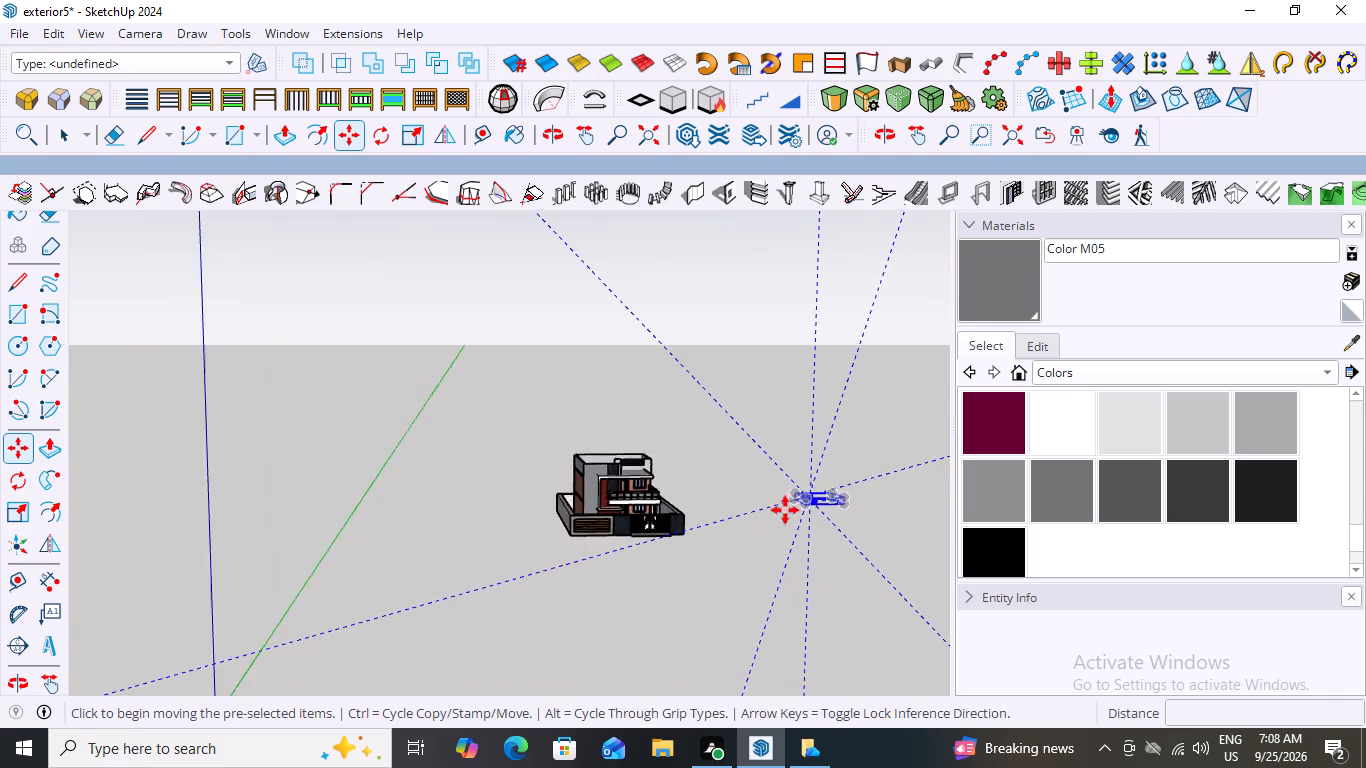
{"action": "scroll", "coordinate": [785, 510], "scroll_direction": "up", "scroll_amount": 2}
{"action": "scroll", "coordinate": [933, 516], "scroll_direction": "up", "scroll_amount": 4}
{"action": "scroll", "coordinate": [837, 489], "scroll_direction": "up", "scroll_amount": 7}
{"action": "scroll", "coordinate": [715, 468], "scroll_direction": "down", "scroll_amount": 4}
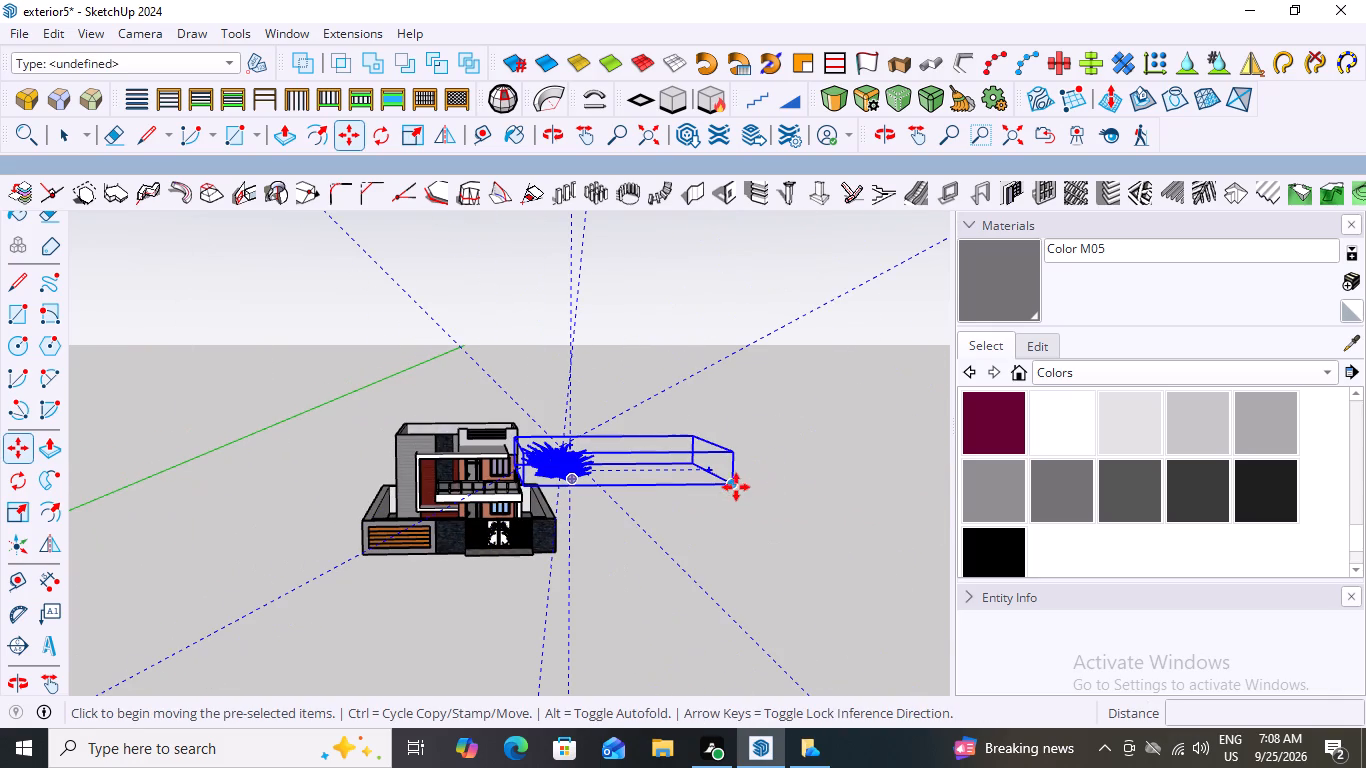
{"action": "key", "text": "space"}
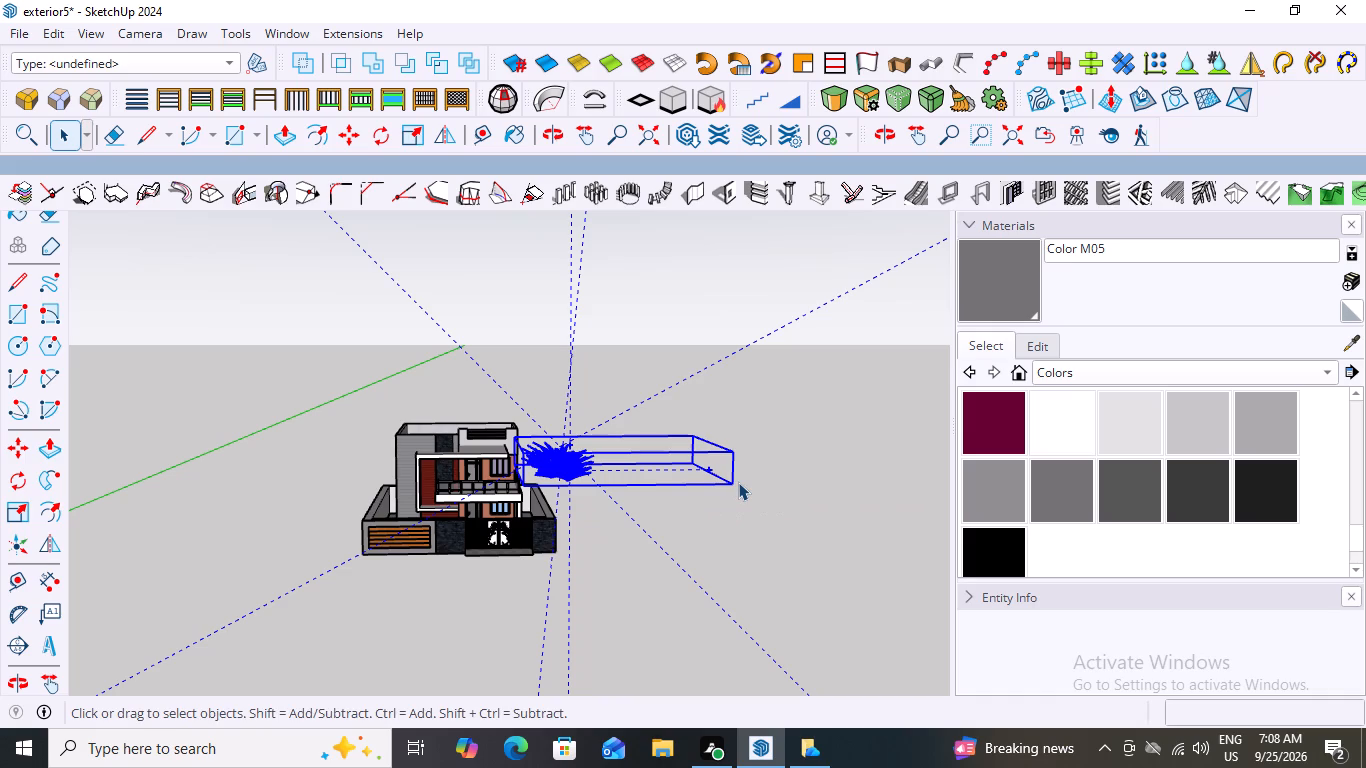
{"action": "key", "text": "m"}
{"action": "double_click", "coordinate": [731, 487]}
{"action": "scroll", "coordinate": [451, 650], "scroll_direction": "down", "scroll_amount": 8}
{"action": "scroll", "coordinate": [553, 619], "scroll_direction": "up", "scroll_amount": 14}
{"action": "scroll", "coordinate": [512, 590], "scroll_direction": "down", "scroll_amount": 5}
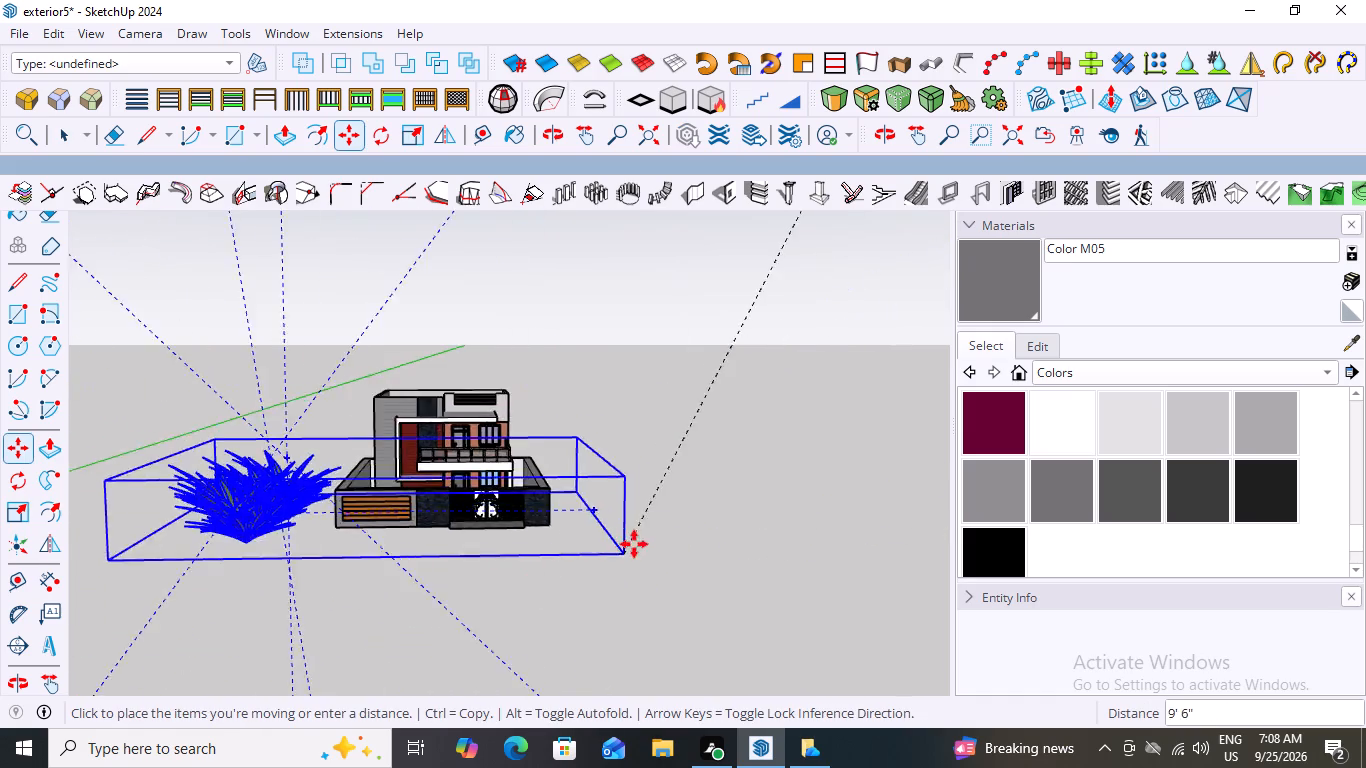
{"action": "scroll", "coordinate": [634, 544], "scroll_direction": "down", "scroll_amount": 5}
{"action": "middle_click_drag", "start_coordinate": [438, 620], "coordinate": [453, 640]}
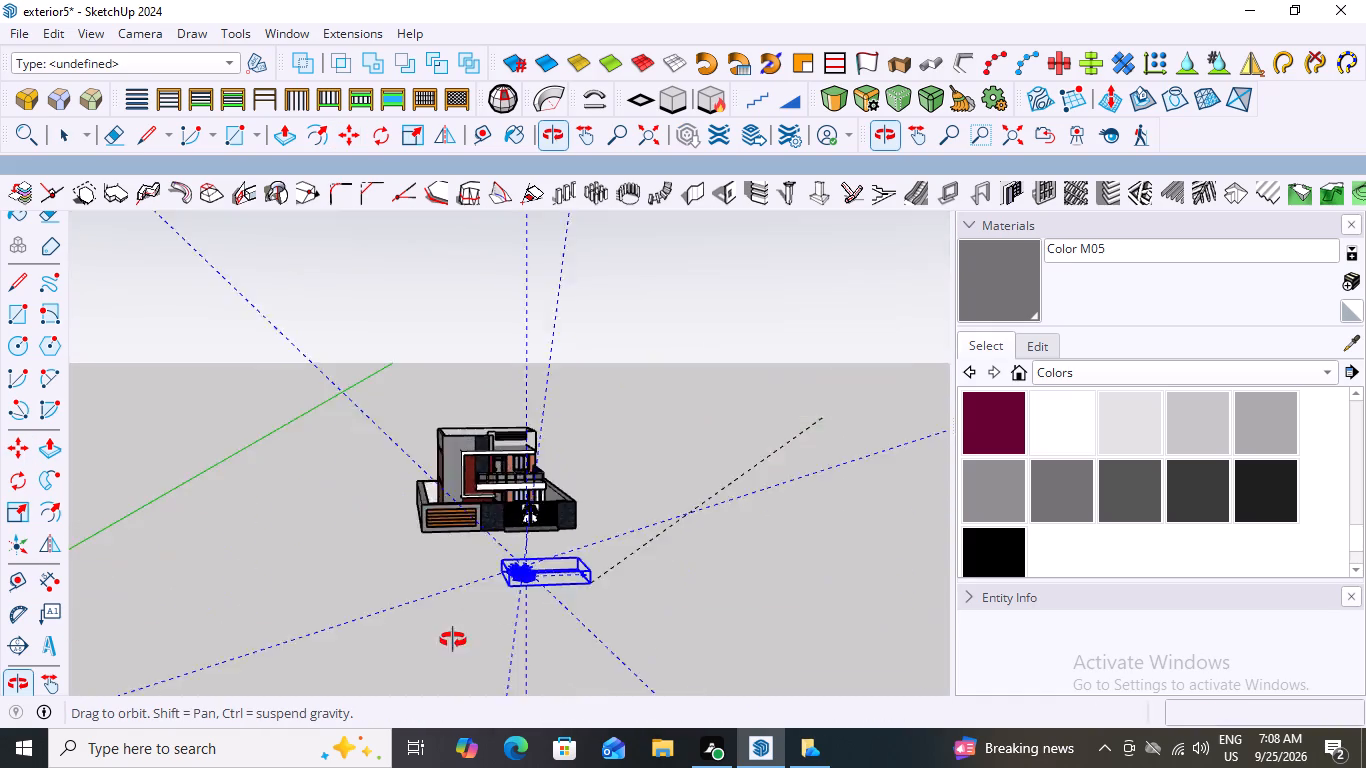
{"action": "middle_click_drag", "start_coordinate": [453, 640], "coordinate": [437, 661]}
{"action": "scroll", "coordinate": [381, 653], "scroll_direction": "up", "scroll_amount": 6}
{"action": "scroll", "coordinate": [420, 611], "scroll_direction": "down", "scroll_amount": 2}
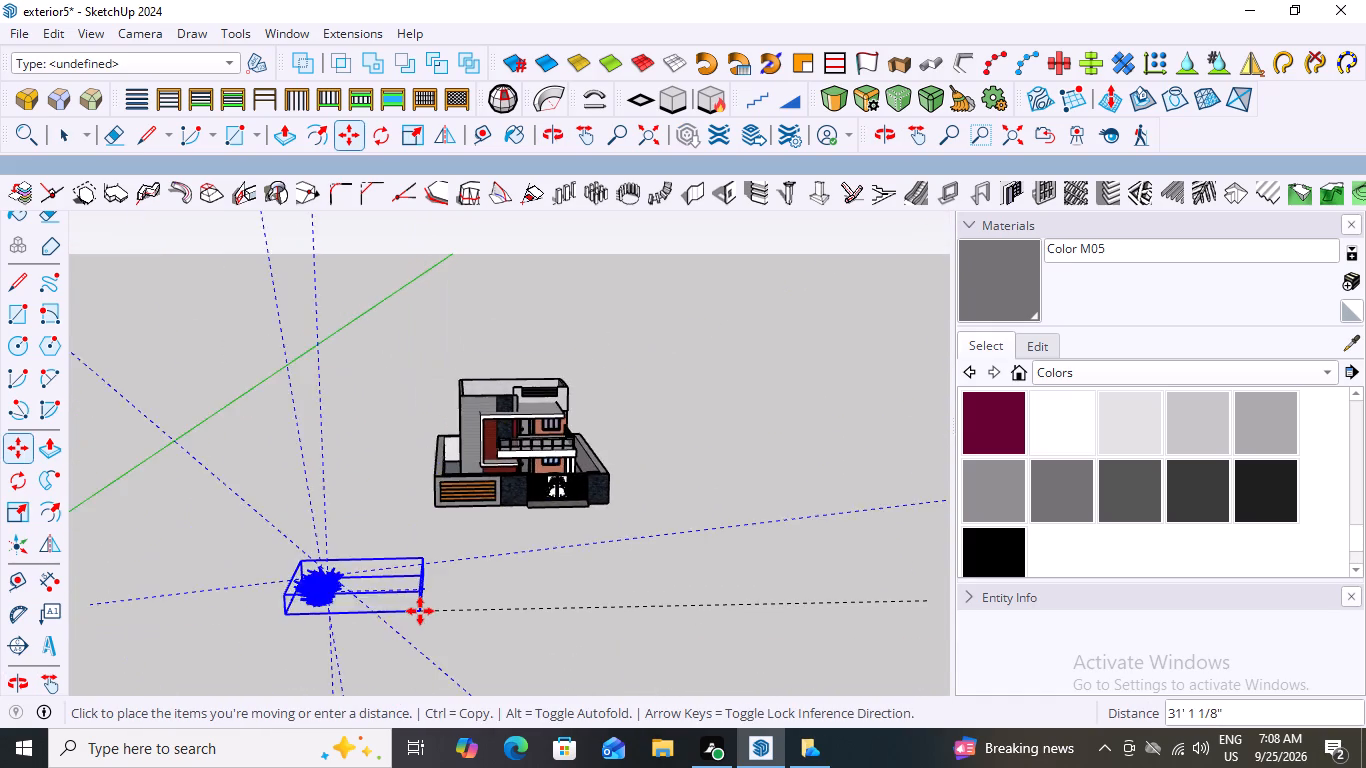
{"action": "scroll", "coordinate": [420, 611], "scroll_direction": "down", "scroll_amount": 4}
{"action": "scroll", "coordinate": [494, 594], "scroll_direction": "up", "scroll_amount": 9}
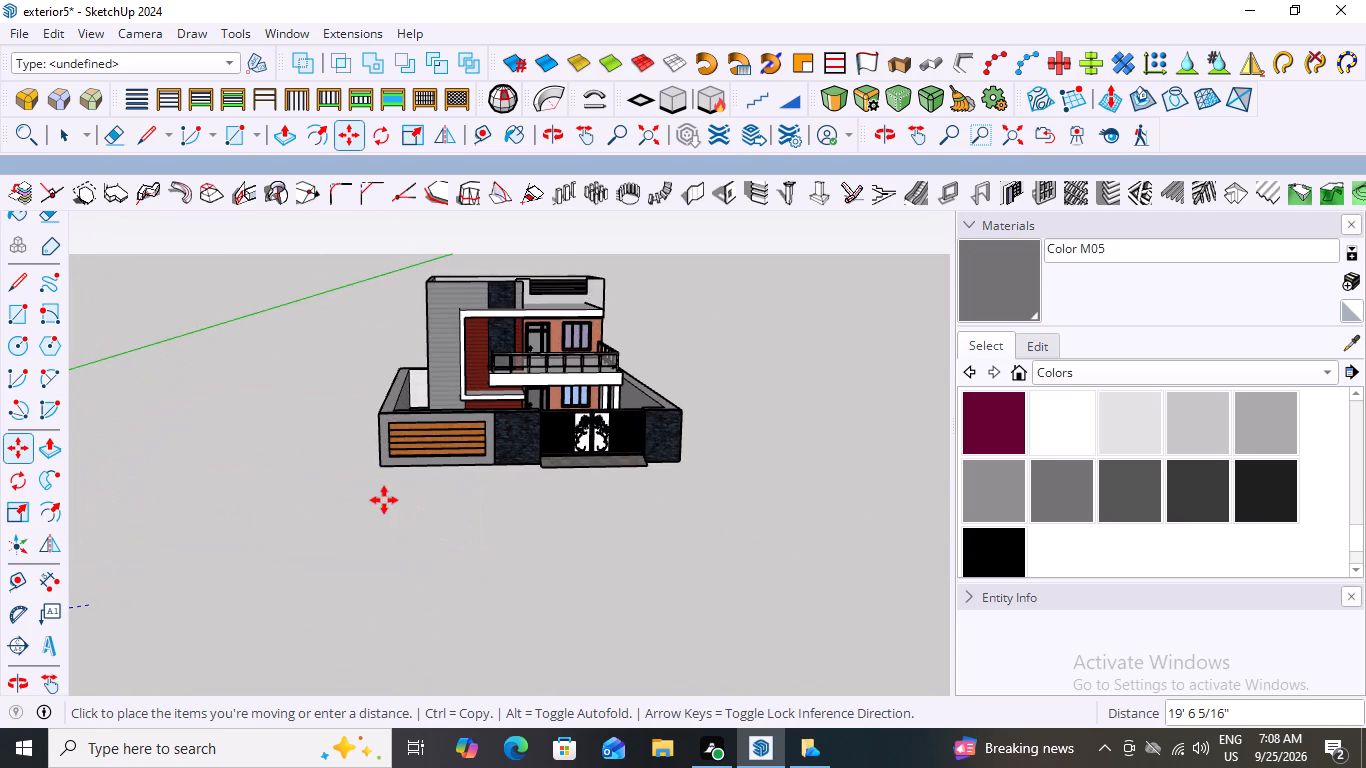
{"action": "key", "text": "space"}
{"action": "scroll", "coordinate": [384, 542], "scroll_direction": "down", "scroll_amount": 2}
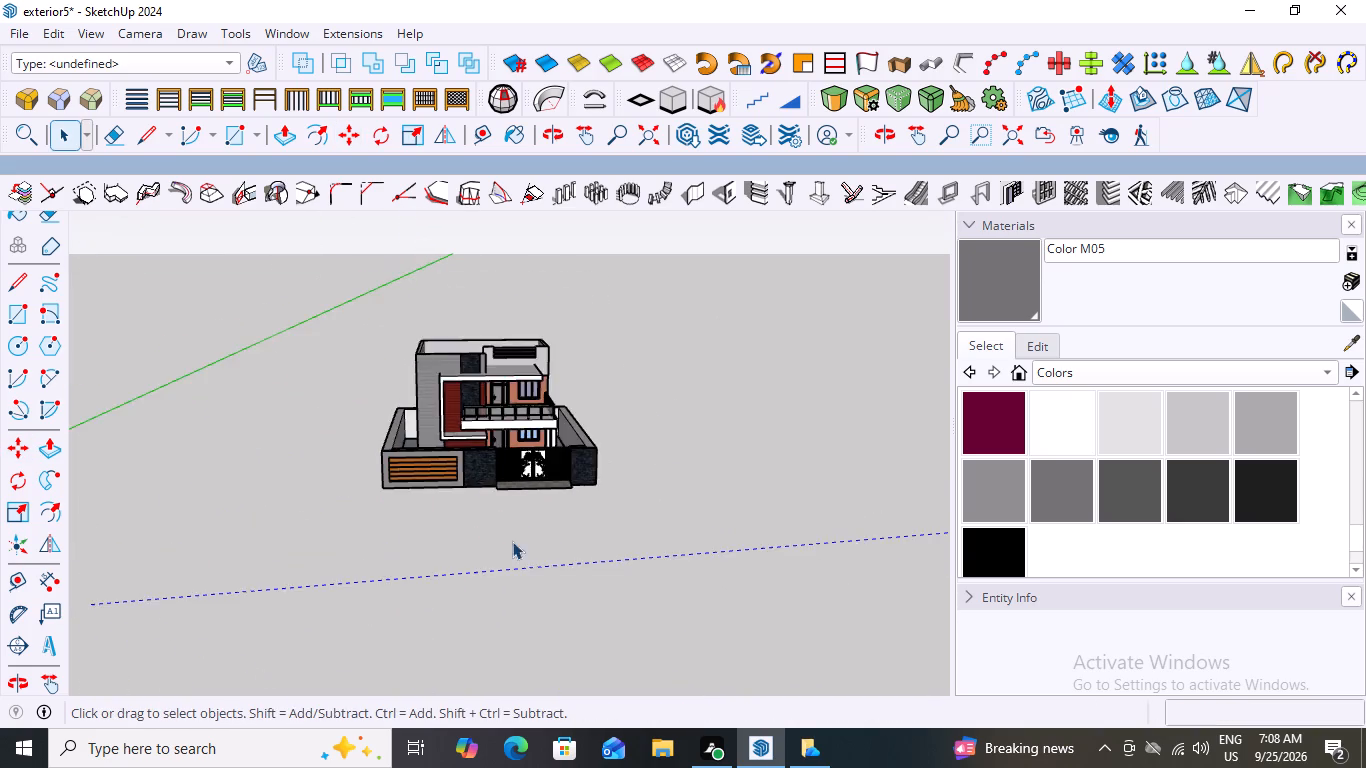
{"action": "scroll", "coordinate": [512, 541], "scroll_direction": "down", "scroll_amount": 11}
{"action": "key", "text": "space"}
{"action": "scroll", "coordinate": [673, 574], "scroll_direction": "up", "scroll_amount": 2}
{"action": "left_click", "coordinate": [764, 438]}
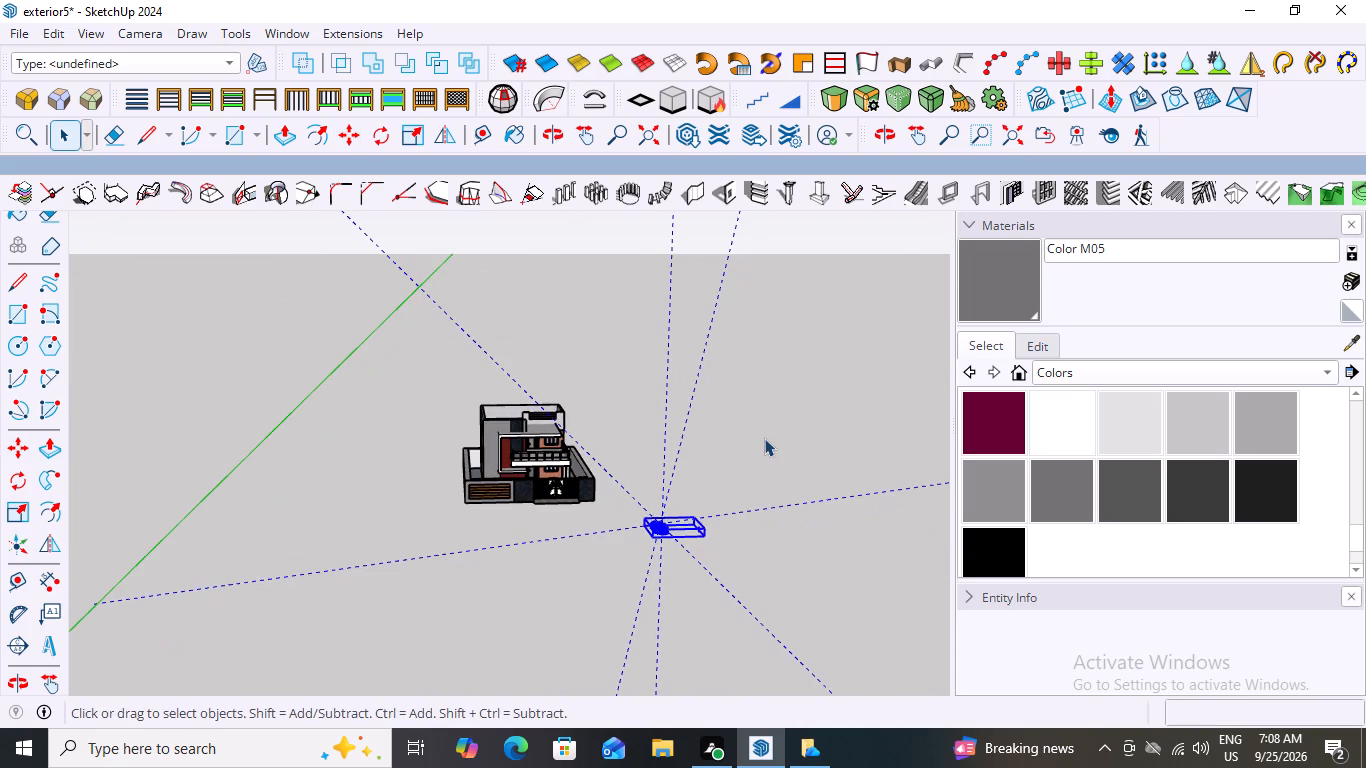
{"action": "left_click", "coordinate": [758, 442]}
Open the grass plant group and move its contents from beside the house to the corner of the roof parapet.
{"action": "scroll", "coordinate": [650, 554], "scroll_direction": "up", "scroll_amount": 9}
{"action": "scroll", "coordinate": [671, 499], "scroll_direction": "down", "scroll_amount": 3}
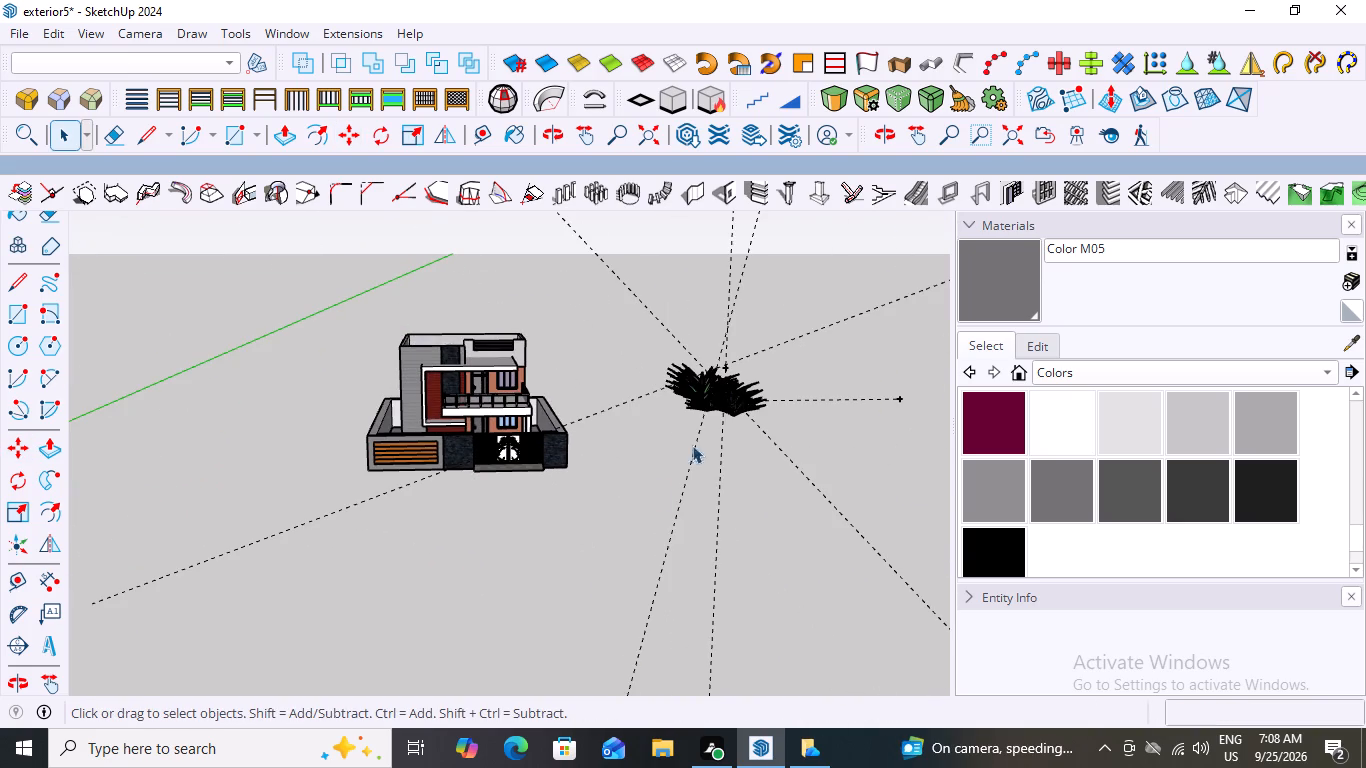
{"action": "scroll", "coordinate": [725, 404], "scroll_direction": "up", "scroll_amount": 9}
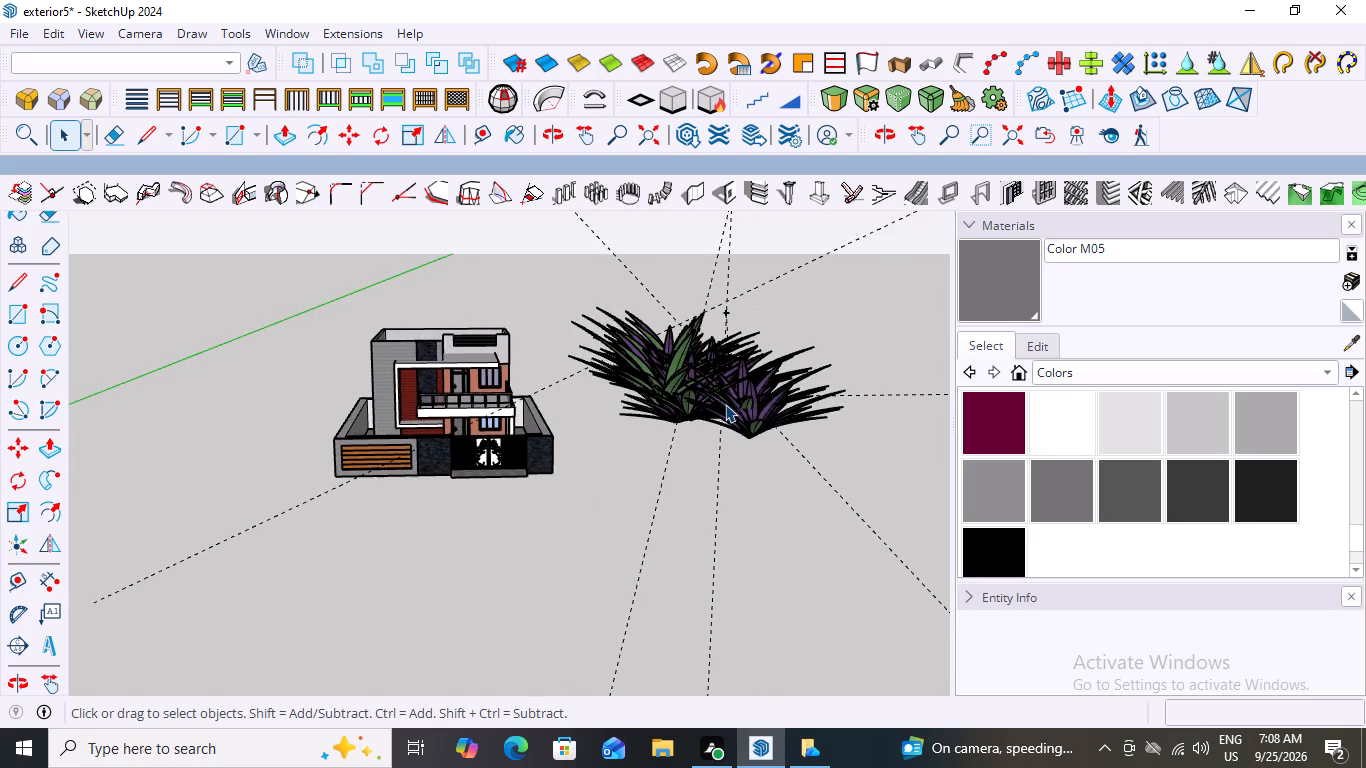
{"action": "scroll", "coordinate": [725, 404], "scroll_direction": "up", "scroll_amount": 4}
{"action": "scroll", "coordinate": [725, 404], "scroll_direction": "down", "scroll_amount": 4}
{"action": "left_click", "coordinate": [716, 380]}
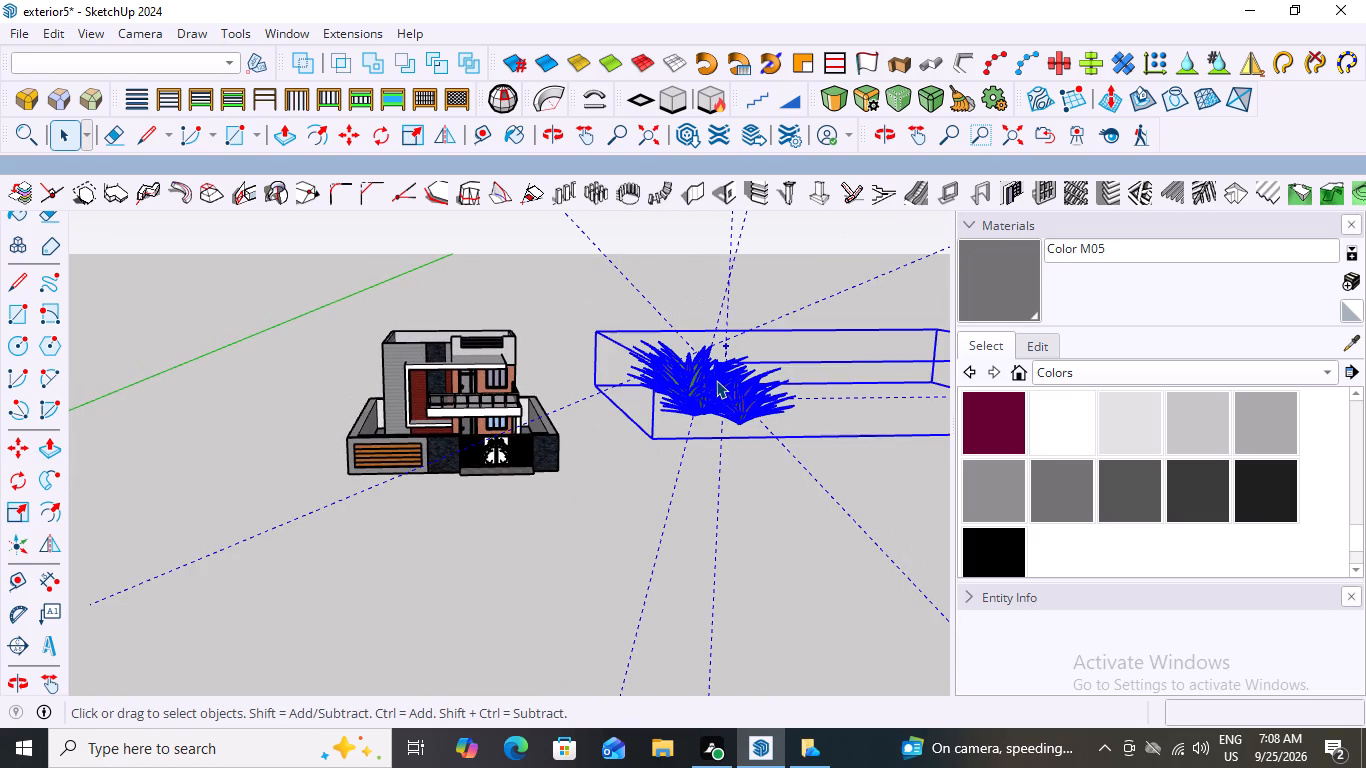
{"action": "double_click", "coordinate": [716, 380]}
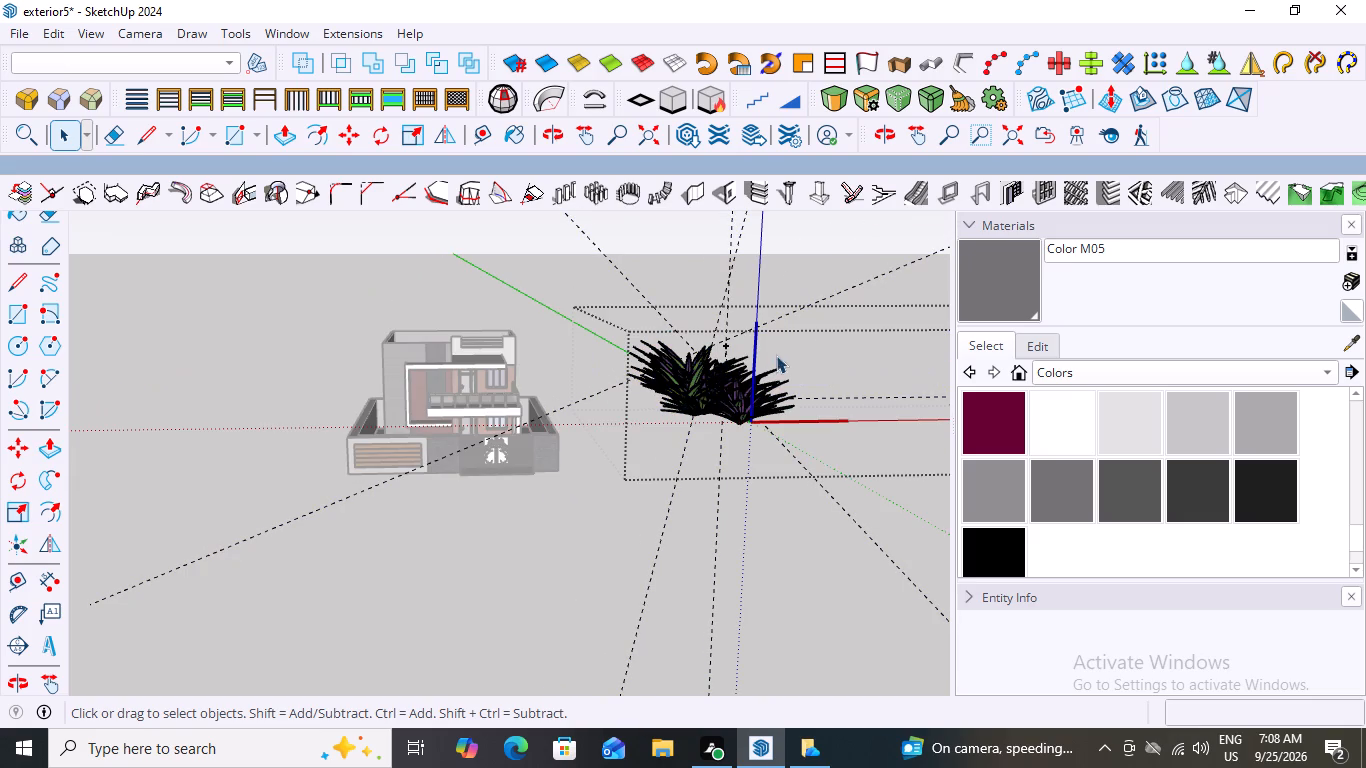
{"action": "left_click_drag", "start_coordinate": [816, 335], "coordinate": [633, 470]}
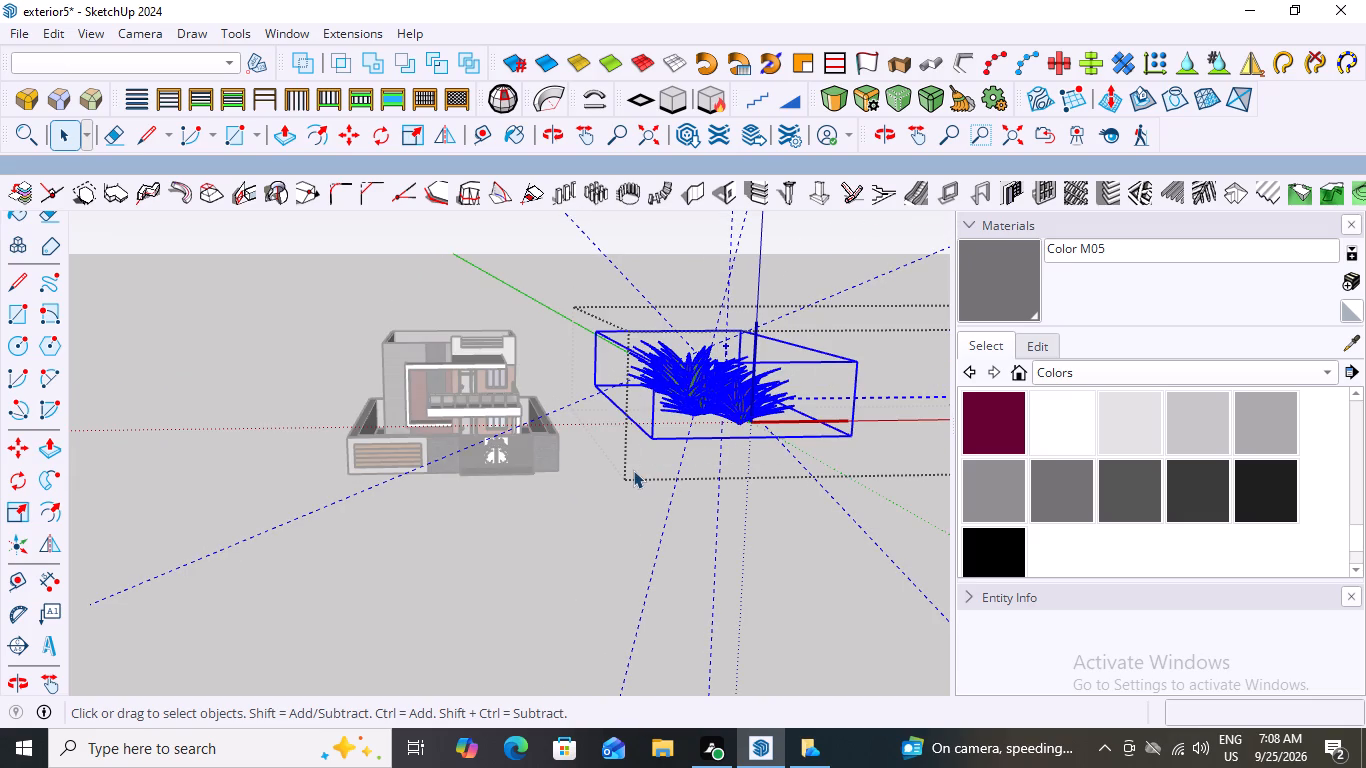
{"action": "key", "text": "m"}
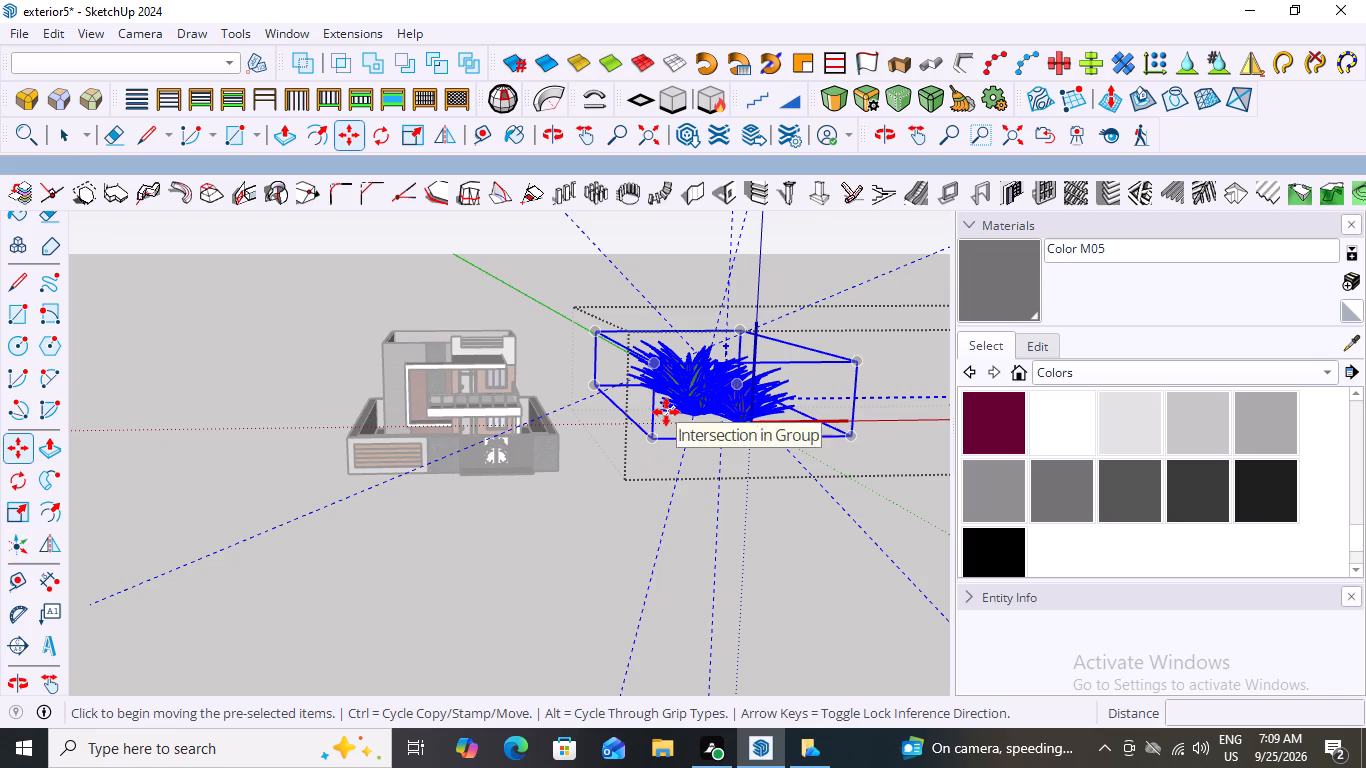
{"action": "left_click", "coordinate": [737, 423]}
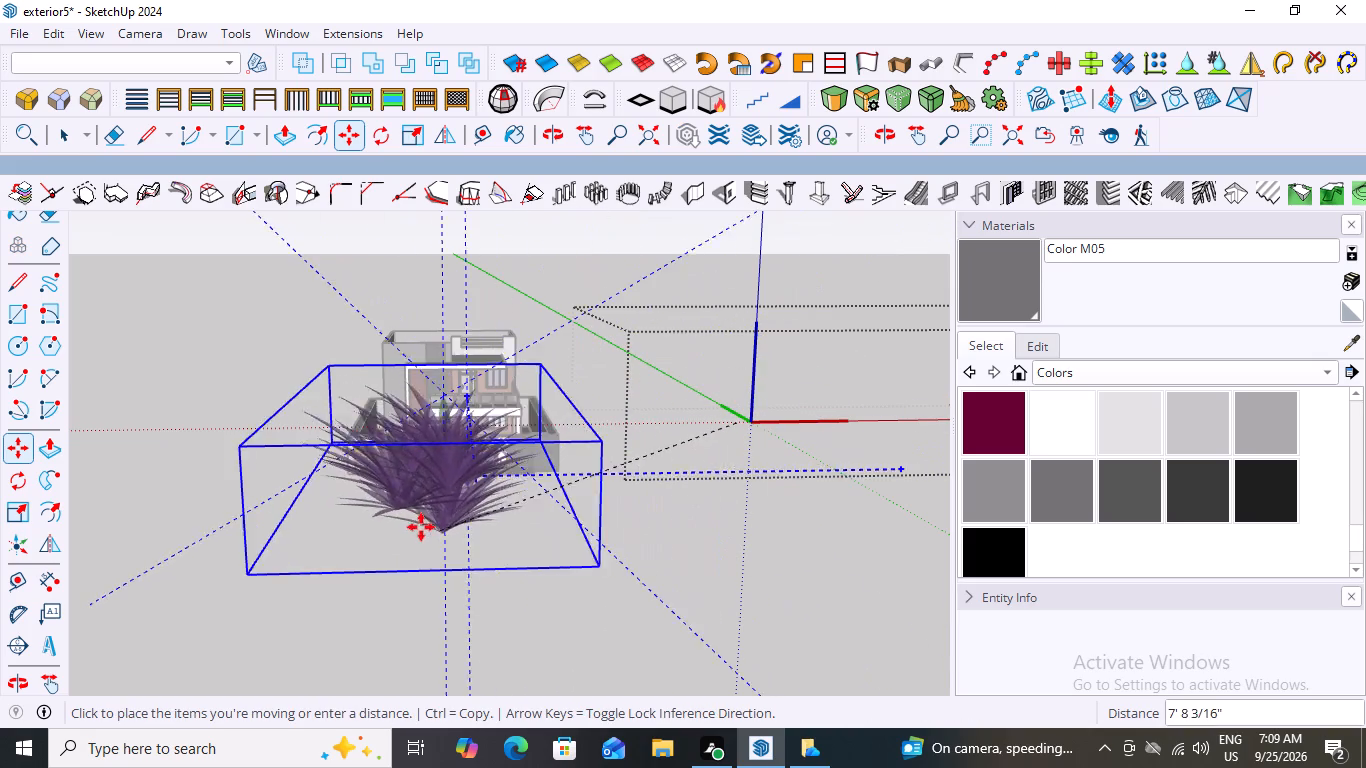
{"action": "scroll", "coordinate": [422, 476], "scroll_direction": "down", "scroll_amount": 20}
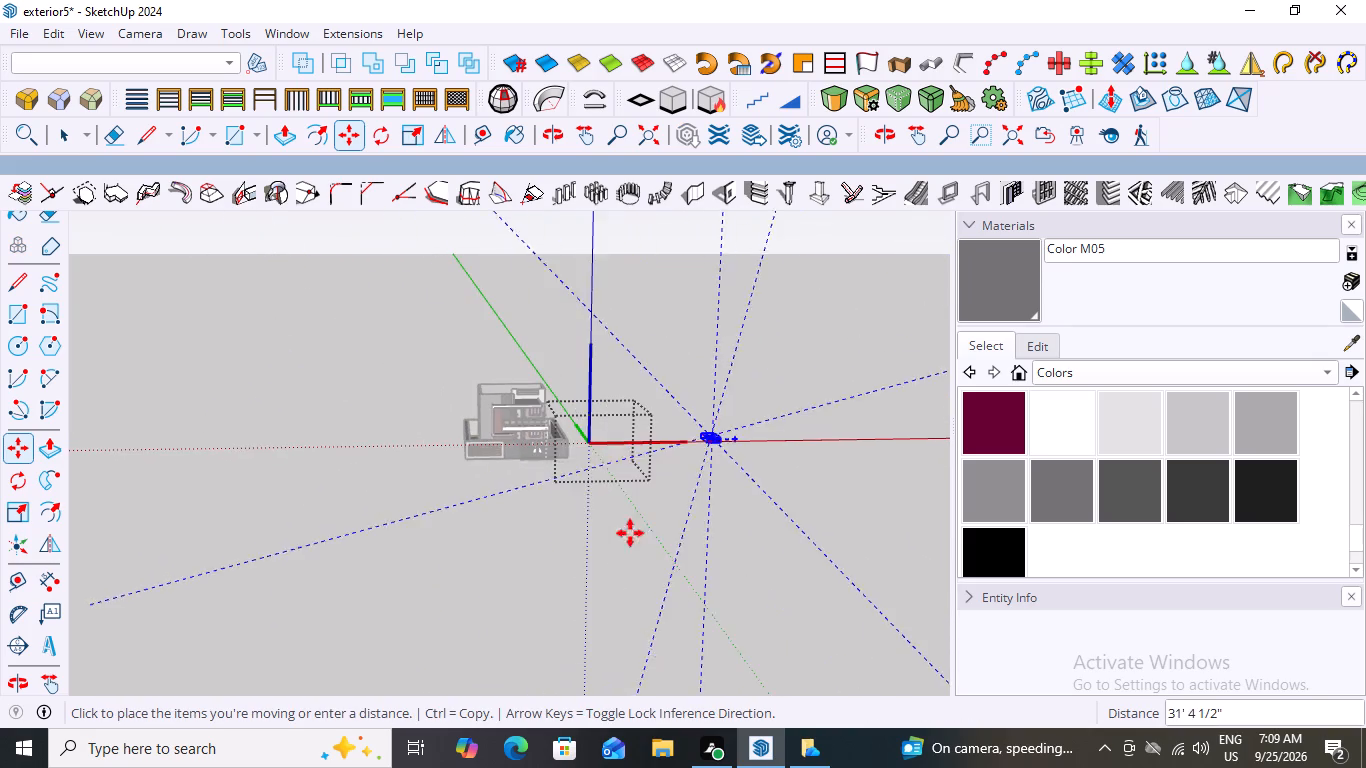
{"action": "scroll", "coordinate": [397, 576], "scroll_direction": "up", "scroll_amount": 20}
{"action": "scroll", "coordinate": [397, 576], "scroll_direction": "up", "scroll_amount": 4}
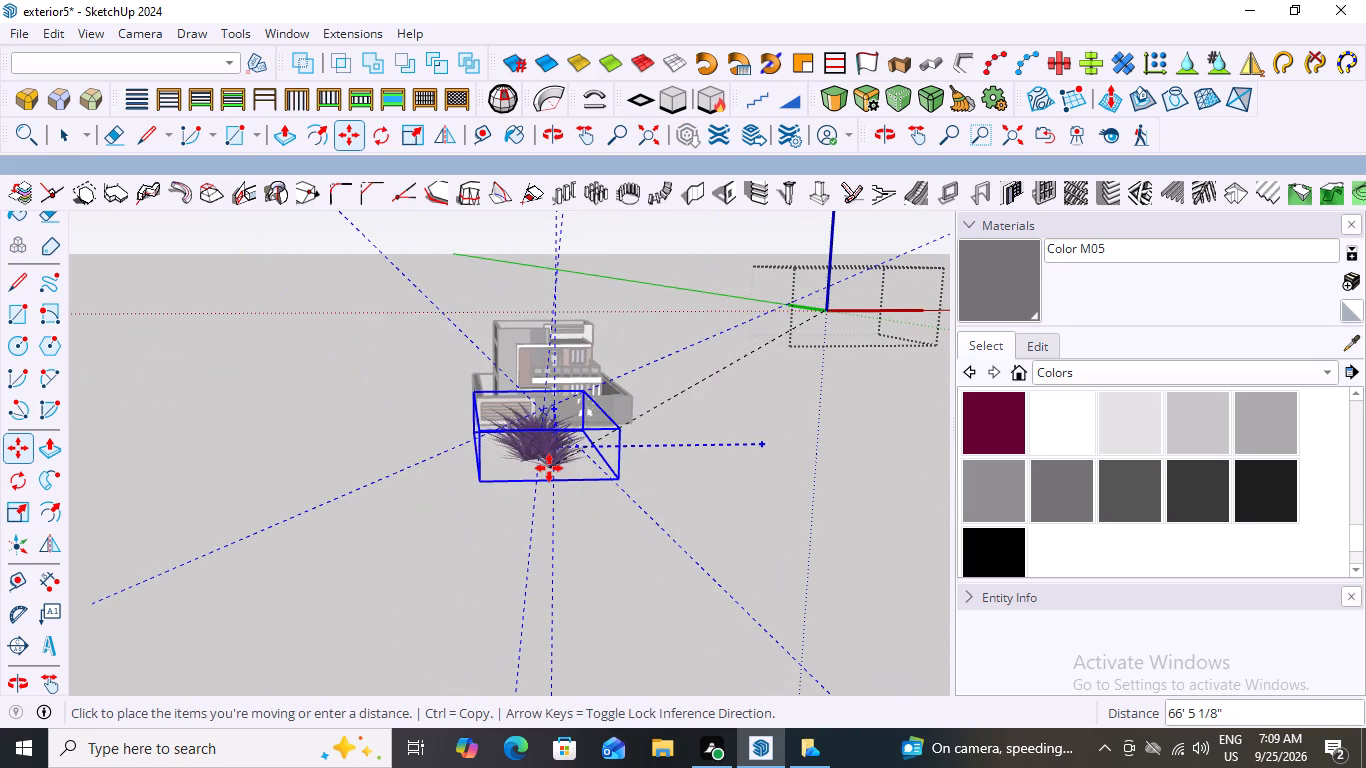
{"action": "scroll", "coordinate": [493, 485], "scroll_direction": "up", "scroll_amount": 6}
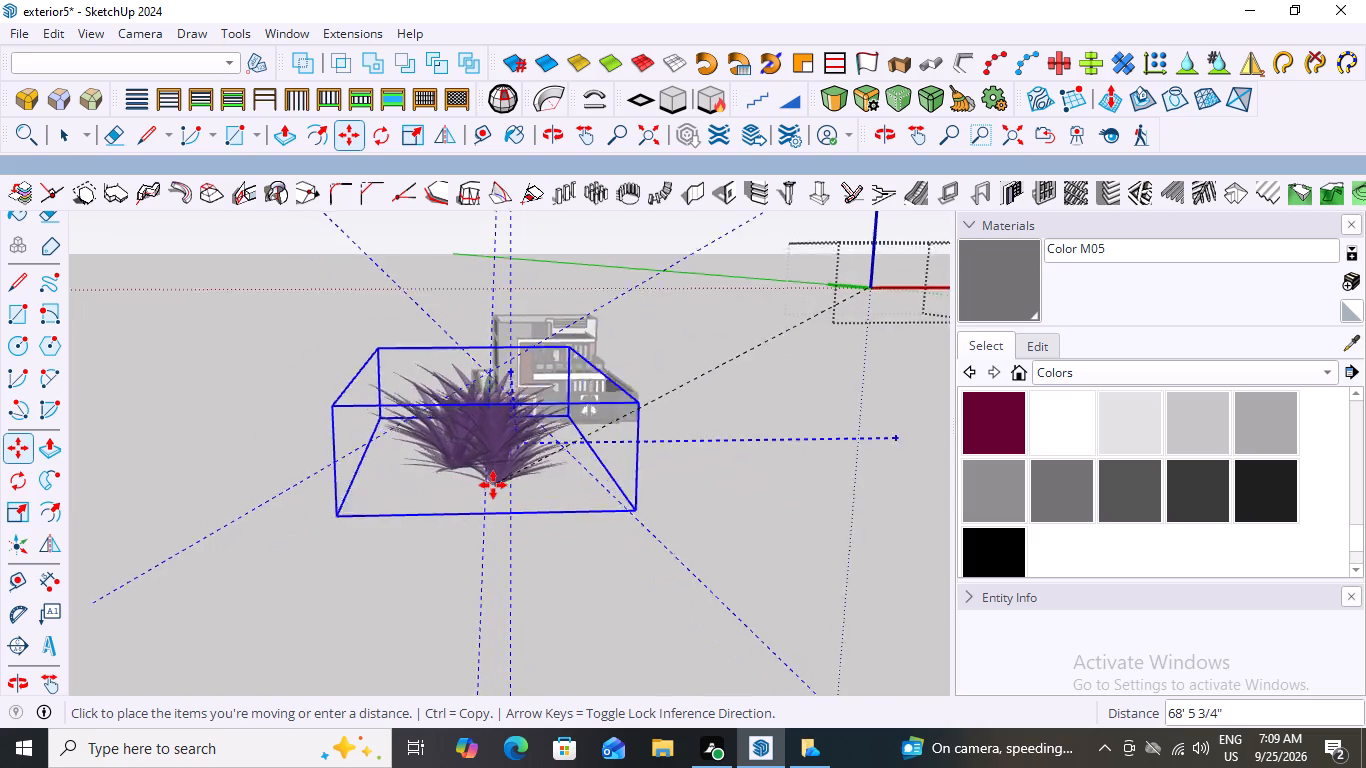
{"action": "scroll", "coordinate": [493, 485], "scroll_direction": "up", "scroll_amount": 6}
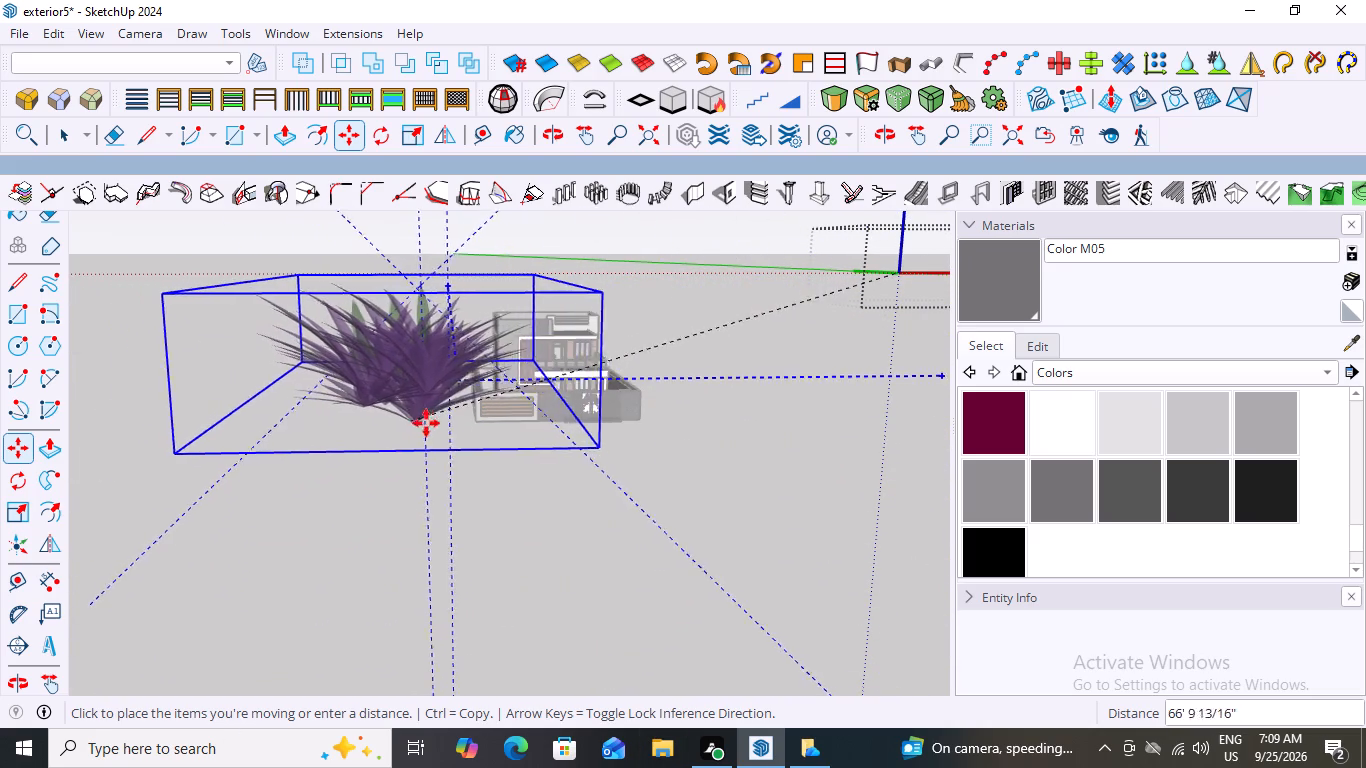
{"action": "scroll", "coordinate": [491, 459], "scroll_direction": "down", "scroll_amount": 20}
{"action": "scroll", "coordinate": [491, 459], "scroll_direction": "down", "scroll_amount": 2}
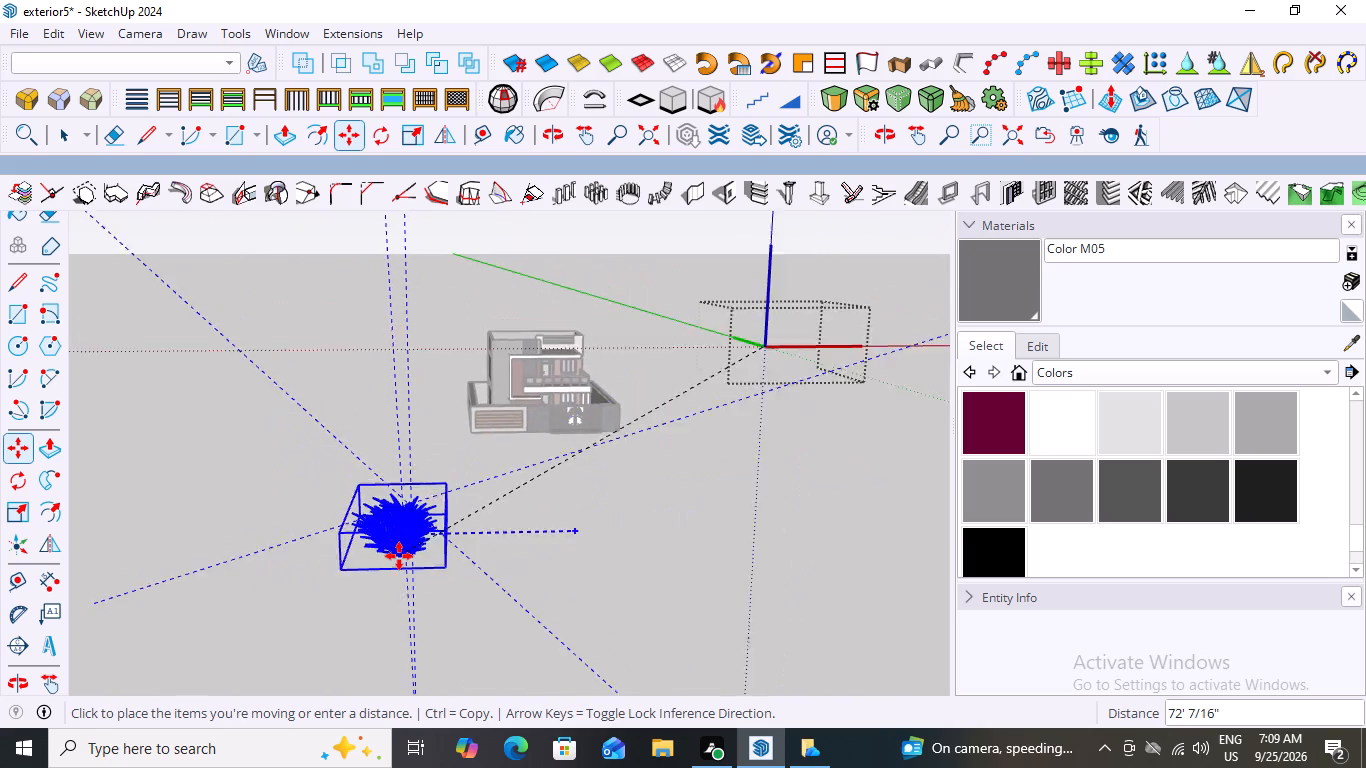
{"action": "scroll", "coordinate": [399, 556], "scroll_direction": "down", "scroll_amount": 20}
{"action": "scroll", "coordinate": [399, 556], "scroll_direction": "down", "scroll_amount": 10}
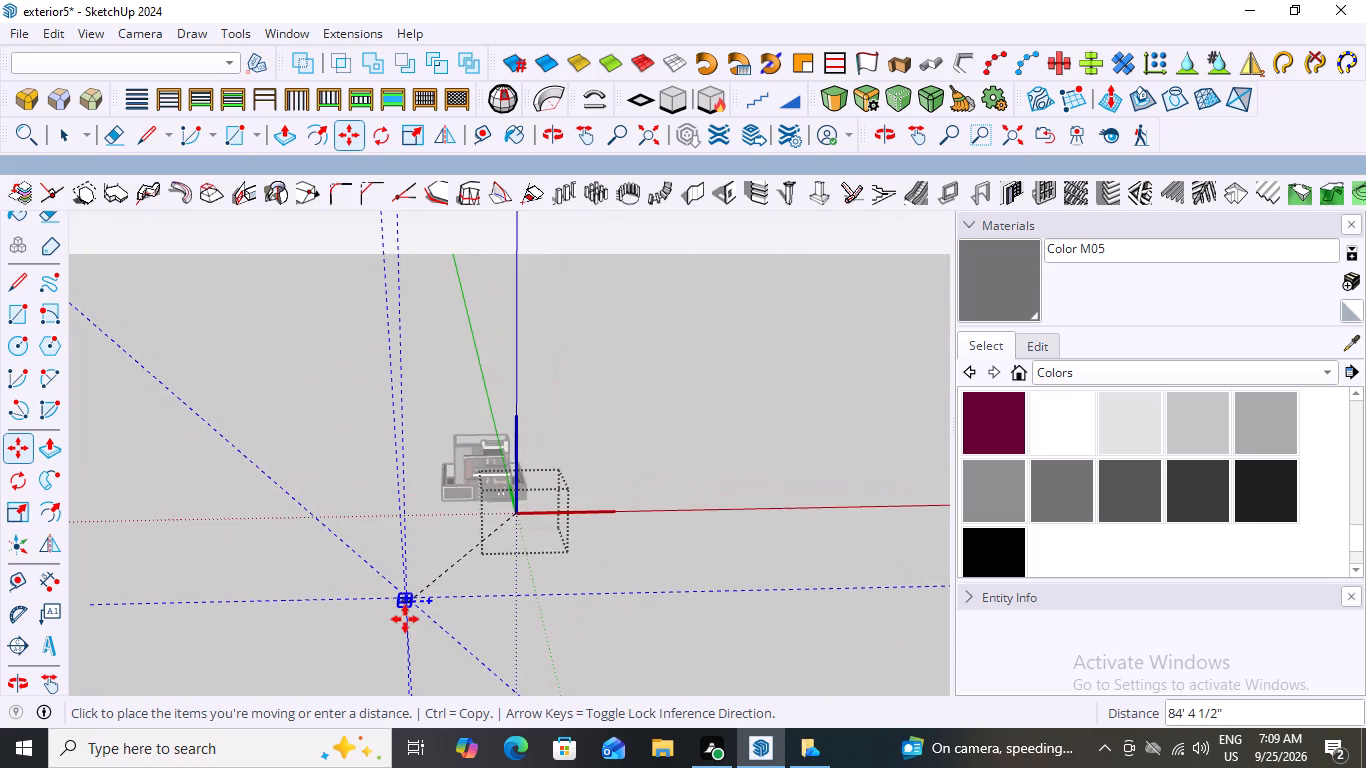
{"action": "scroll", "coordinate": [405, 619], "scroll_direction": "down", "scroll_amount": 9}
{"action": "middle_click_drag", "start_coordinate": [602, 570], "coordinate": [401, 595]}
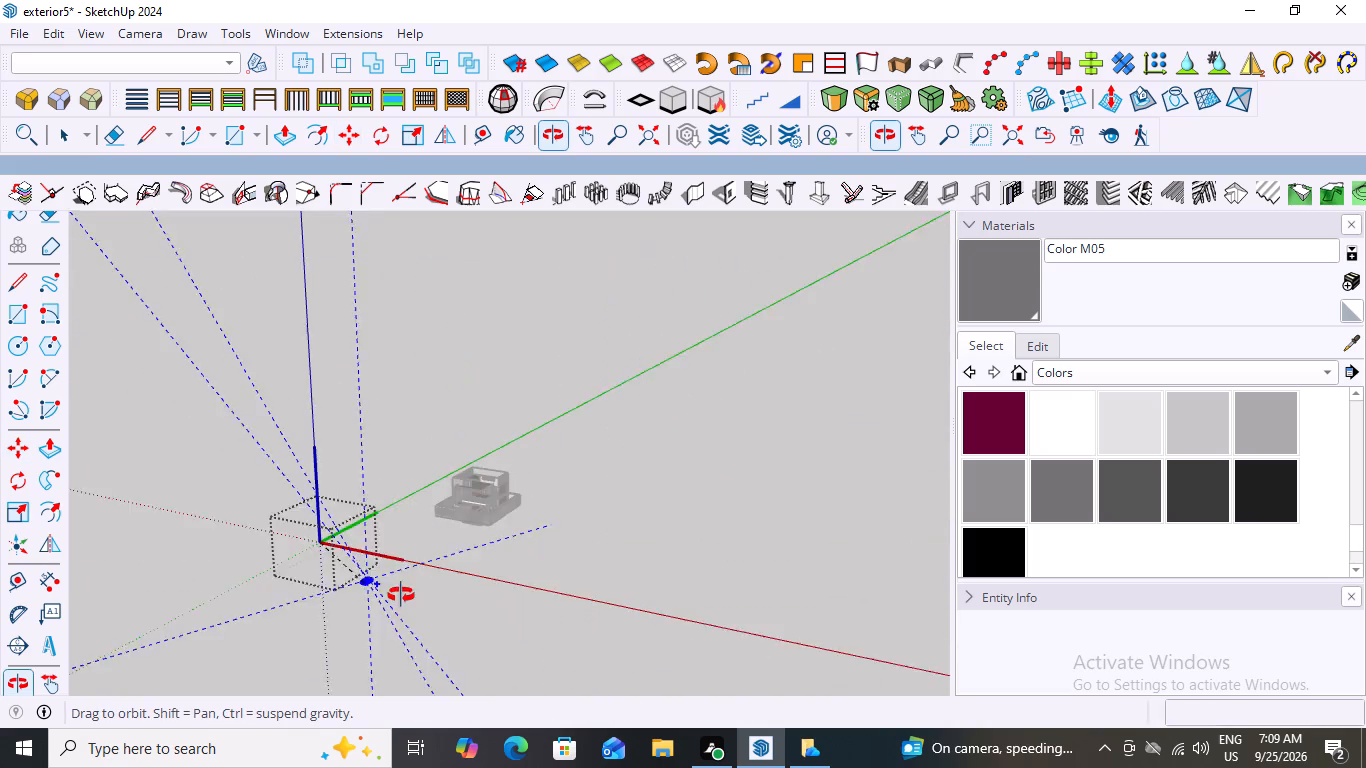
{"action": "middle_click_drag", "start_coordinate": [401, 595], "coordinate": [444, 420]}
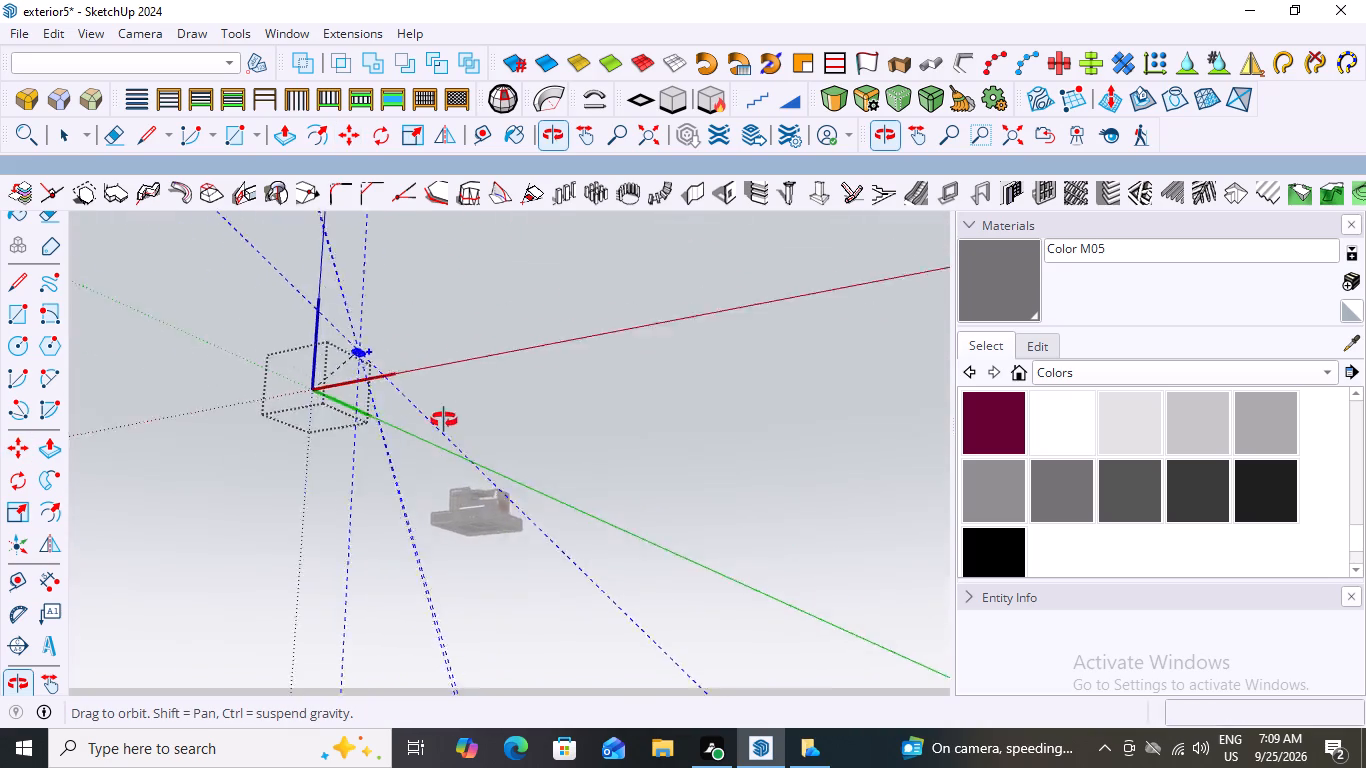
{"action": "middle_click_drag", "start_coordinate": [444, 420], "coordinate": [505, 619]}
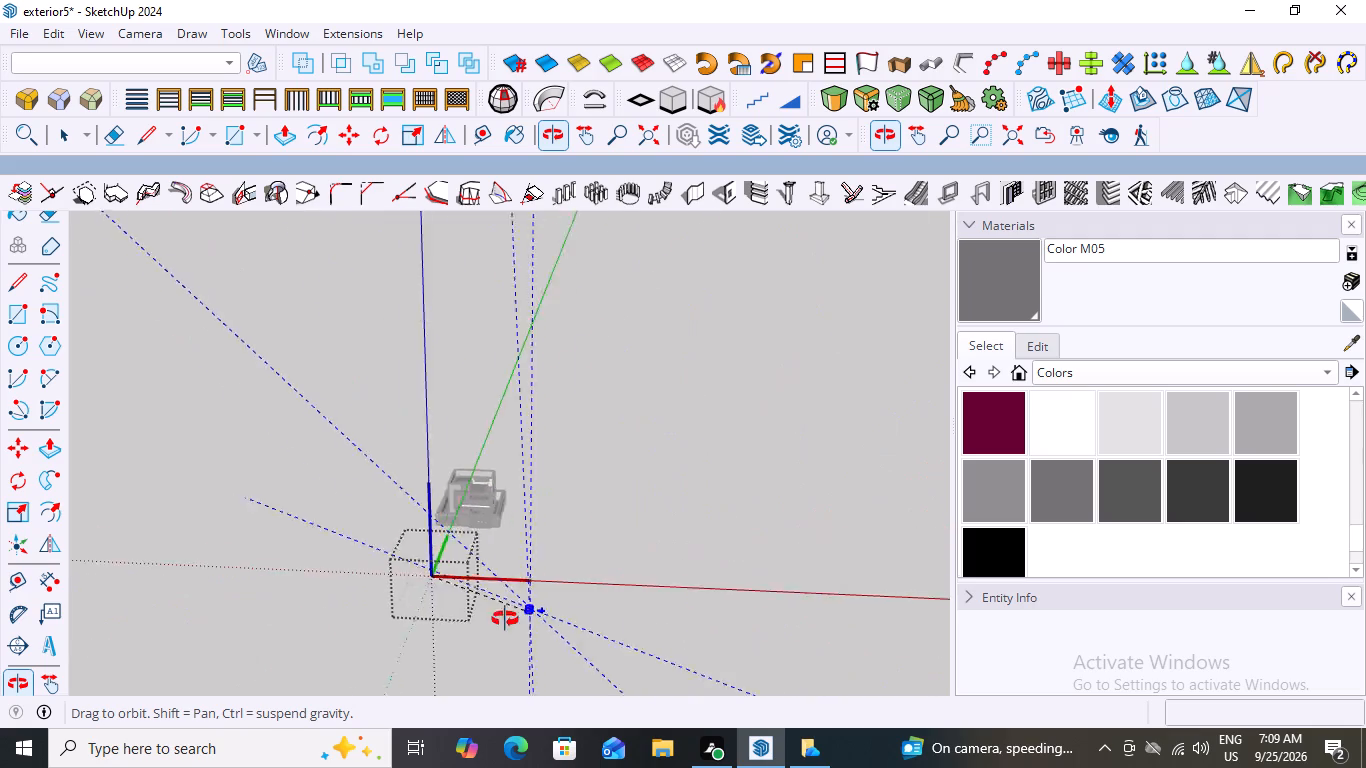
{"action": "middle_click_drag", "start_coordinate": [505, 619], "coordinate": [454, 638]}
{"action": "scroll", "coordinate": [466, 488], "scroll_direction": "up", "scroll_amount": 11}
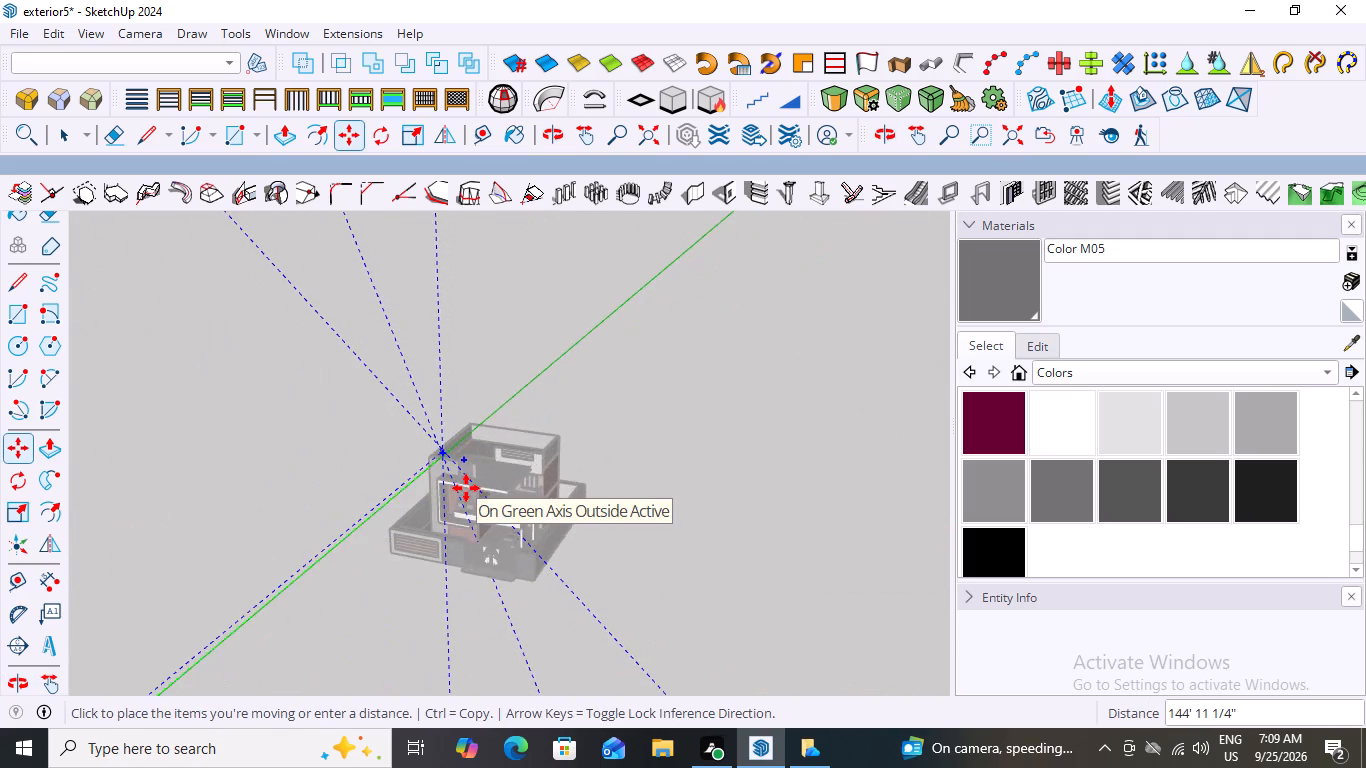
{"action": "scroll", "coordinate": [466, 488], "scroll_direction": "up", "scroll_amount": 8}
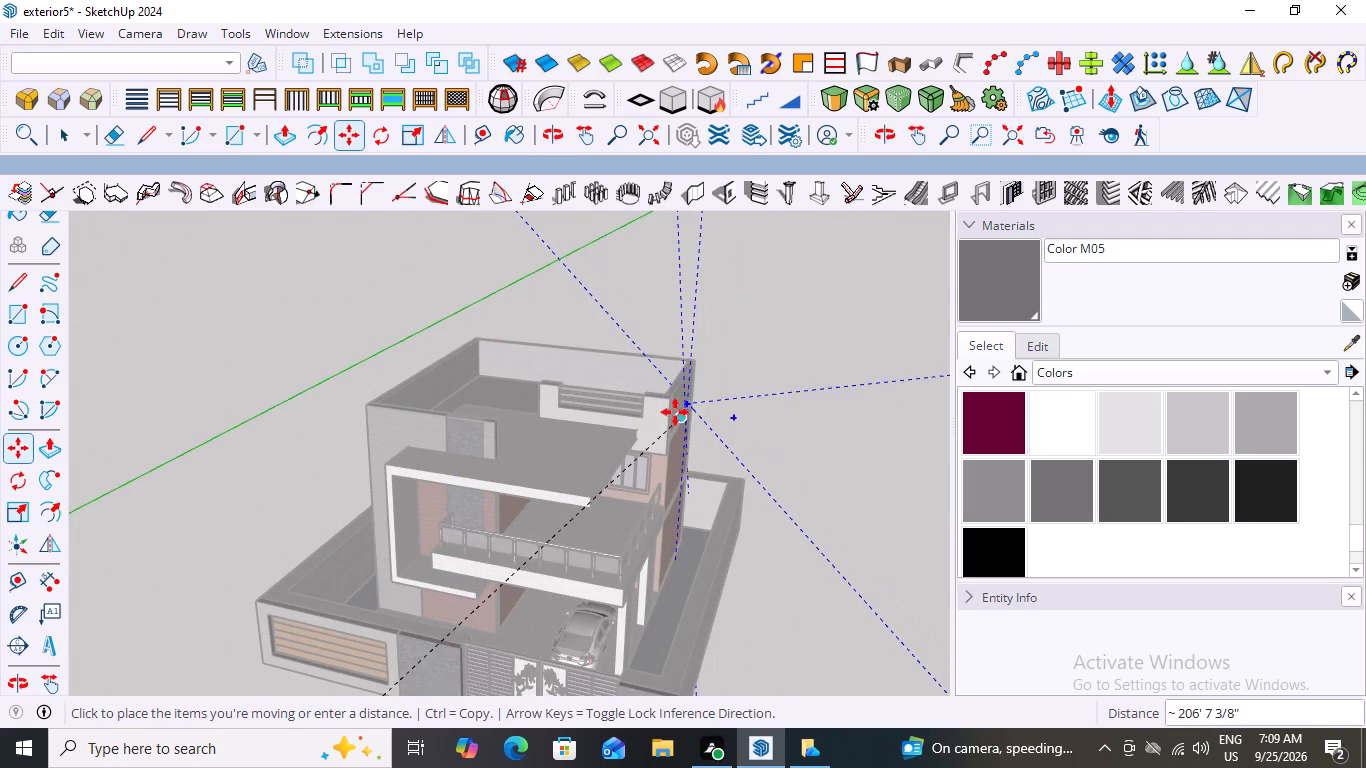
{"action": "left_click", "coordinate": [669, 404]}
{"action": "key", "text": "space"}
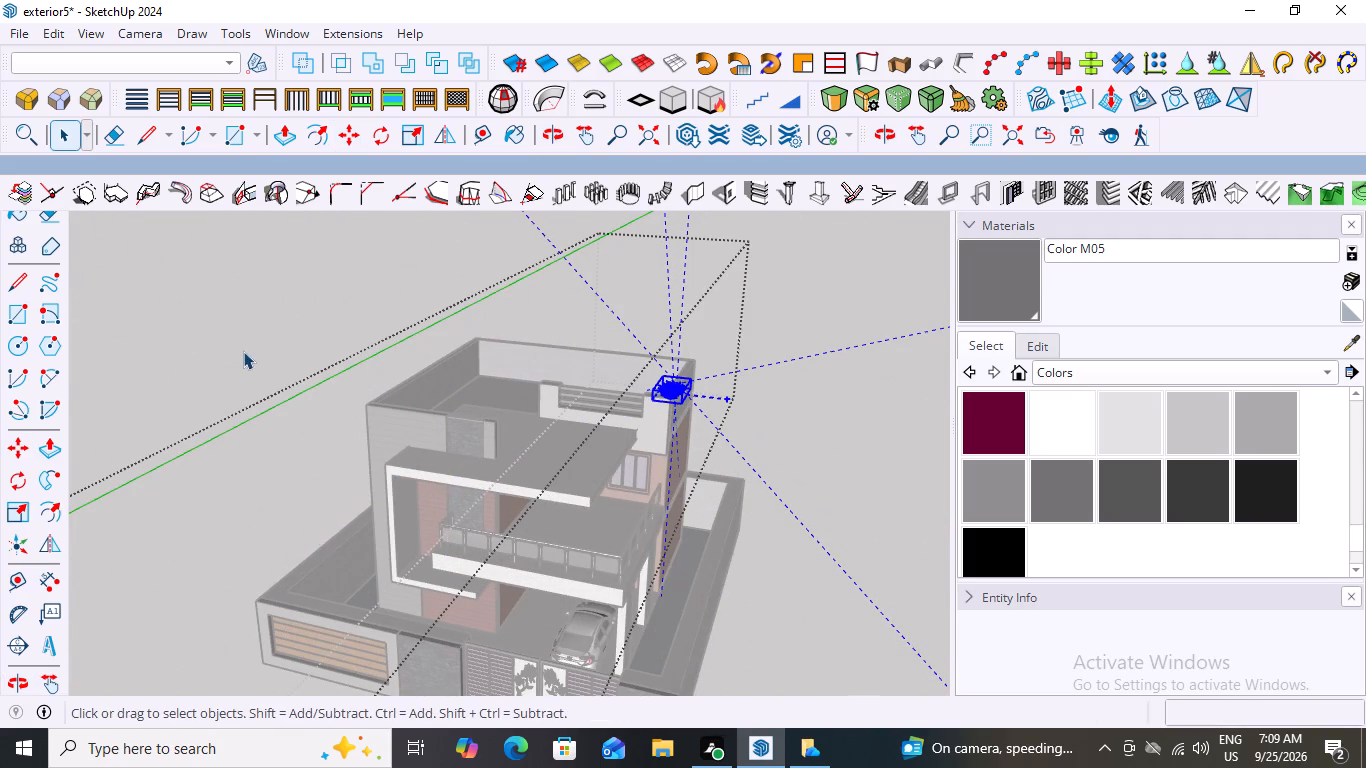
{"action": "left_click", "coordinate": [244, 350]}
Examine where the grass plant sits relative to the roof parapet and the rest of the house.
{"action": "scroll", "coordinate": [355, 404], "scroll_direction": "down", "scroll_amount": 6}
{"action": "middle_click_drag", "start_coordinate": [516, 578], "coordinate": [605, 615]}
{"action": "scroll", "coordinate": [543, 389], "scroll_direction": "up", "scroll_amount": 1}
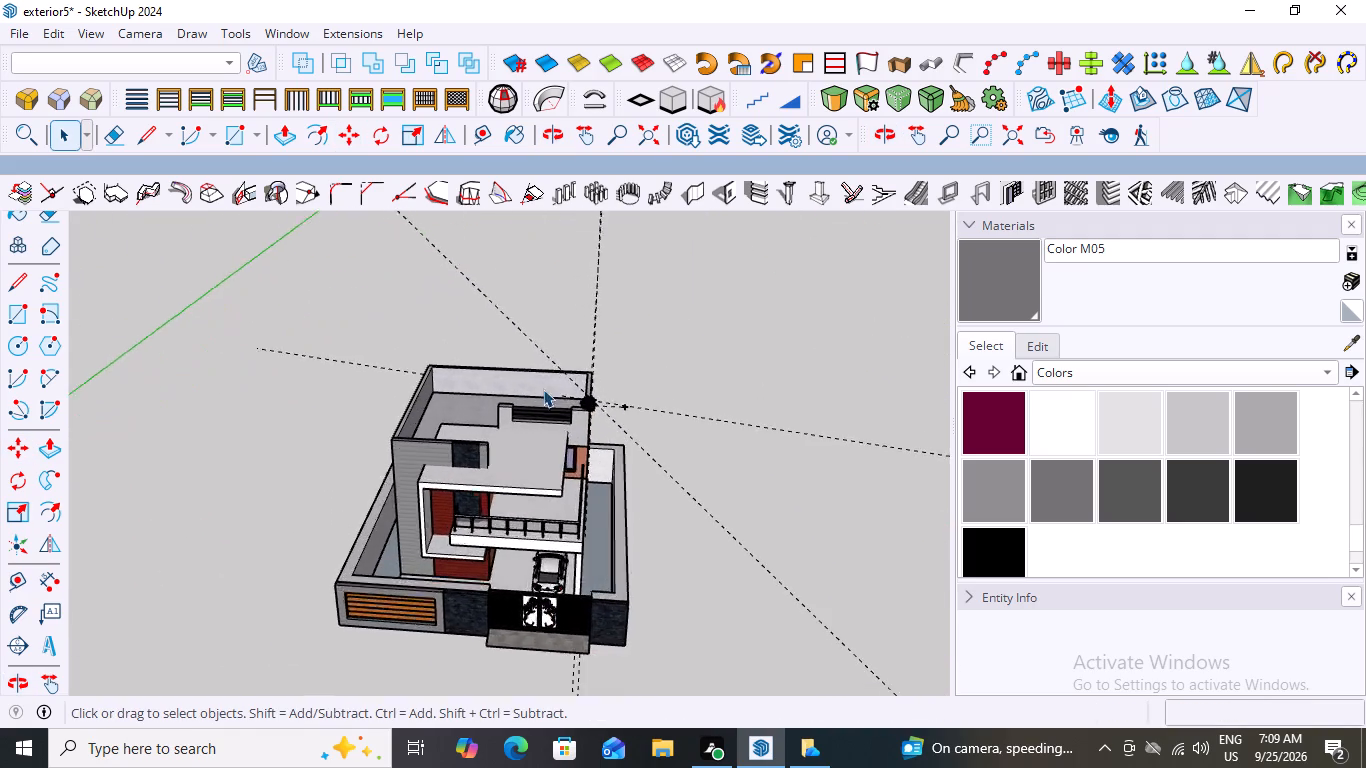
{"action": "scroll", "coordinate": [543, 389], "scroll_direction": "up", "scroll_amount": 12}
{"action": "scroll", "coordinate": [636, 505], "scroll_direction": "up", "scroll_amount": 10}
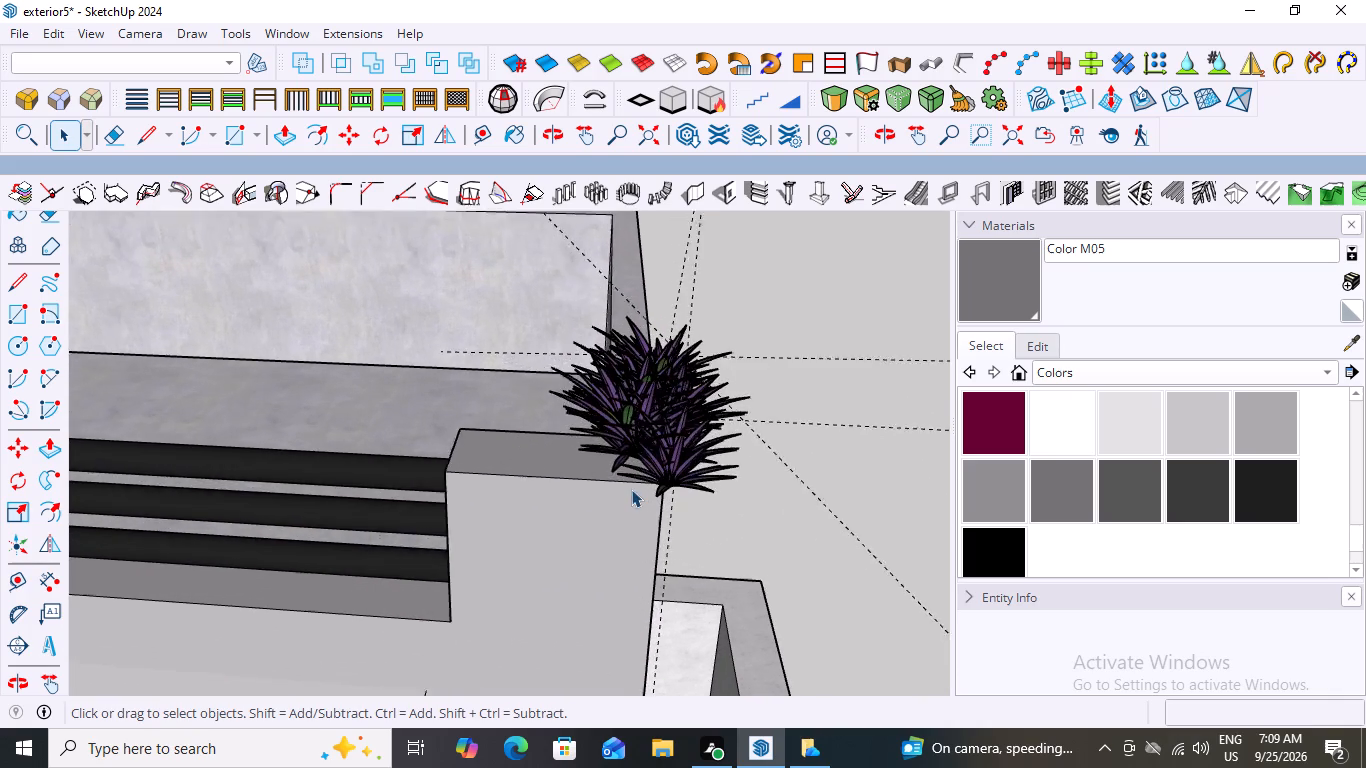
{"action": "scroll", "coordinate": [631, 489], "scroll_direction": "up", "scroll_amount": 2}
{"action": "scroll", "coordinate": [678, 388], "scroll_direction": "down", "scroll_amount": 10}
{"action": "scroll", "coordinate": [684, 399], "scroll_direction": "down", "scroll_amount": 11}
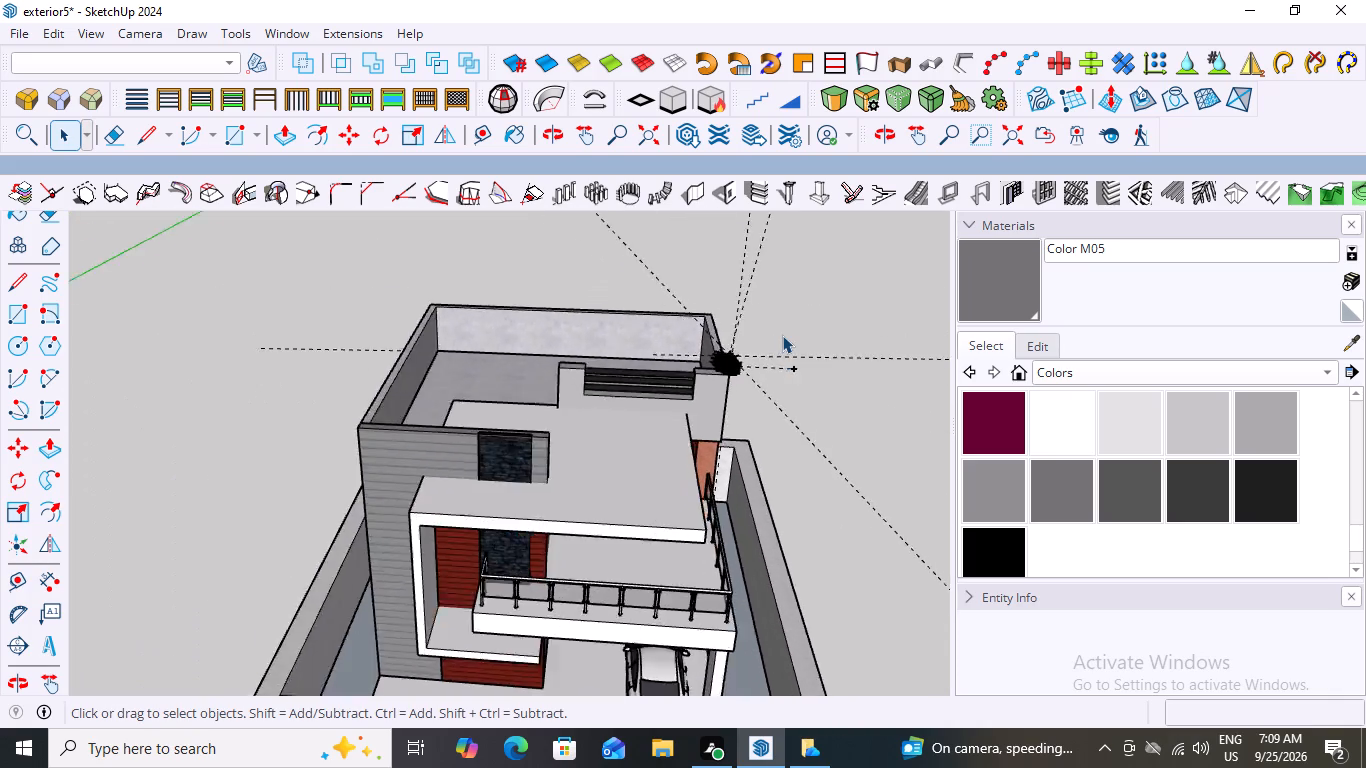
{"action": "scroll", "coordinate": [782, 335], "scroll_direction": "down", "scroll_amount": 13}
{"action": "middle_click_drag", "start_coordinate": [745, 535], "coordinate": [755, 463]}
{"action": "scroll", "coordinate": [800, 396], "scroll_direction": "up", "scroll_amount": 10}
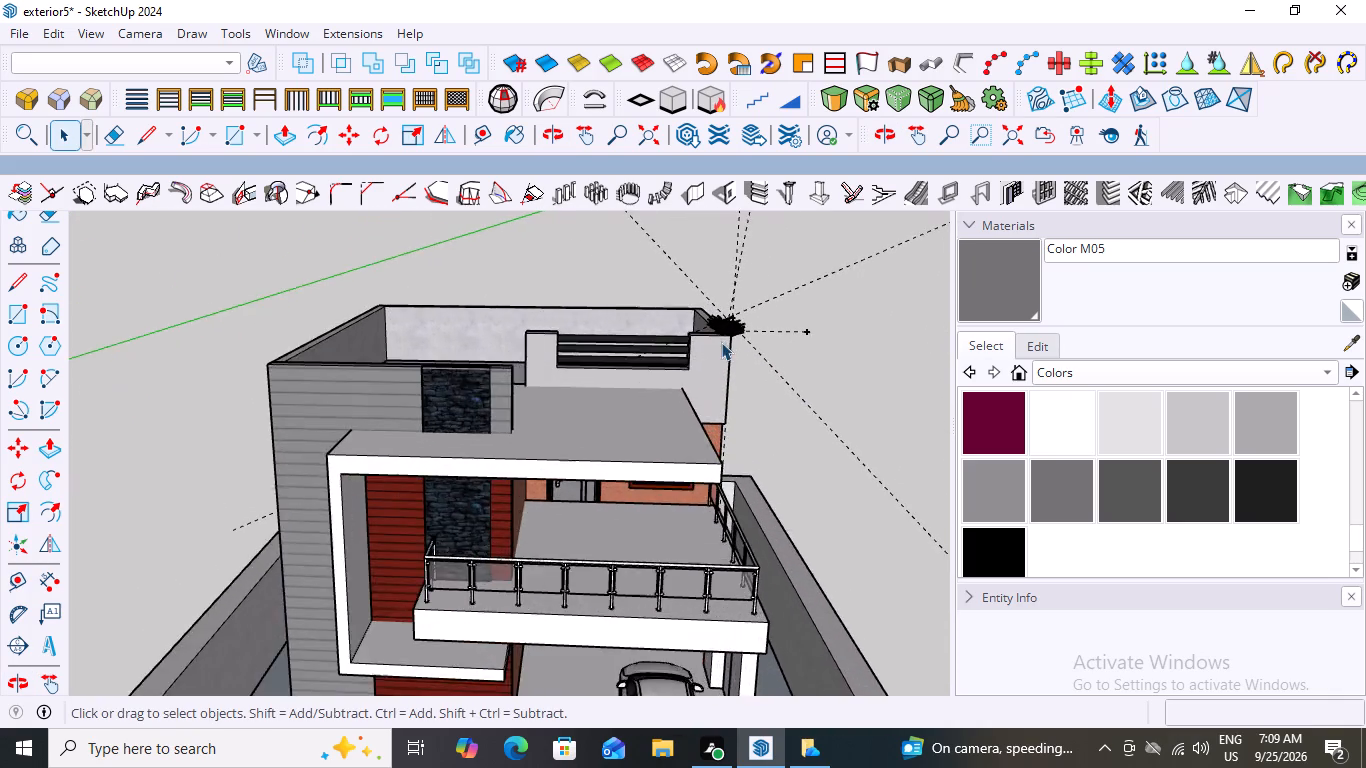
Move the whole grass plant group about 36' 6" from the roof parapet corner down in front of the boundary wall near the gate.
{"action": "scroll", "coordinate": [721, 342], "scroll_direction": "up", "scroll_amount": 9}
{"action": "left_click", "coordinate": [726, 320]}
{"action": "scroll", "coordinate": [733, 325], "scroll_direction": "up", "scroll_amount": 2}
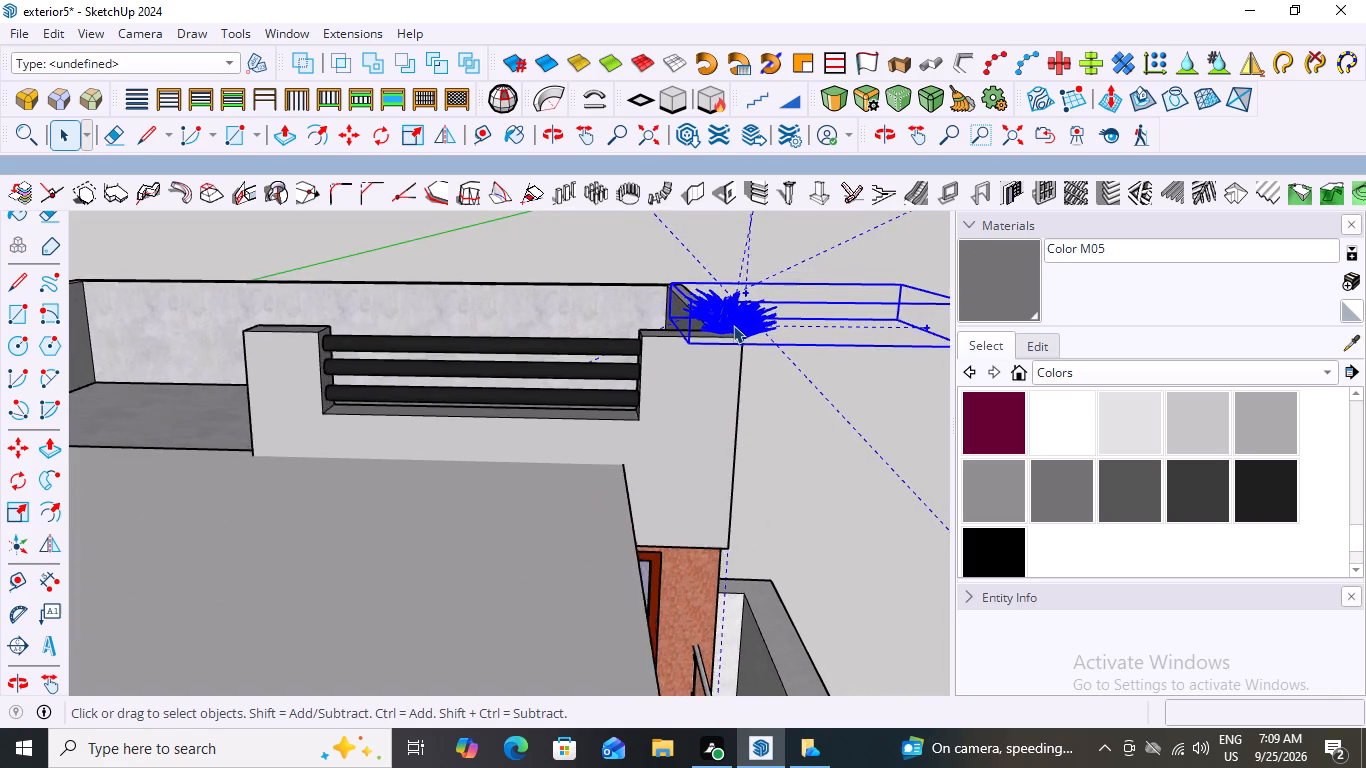
{"action": "scroll", "coordinate": [733, 325], "scroll_direction": "up", "scroll_amount": 2}
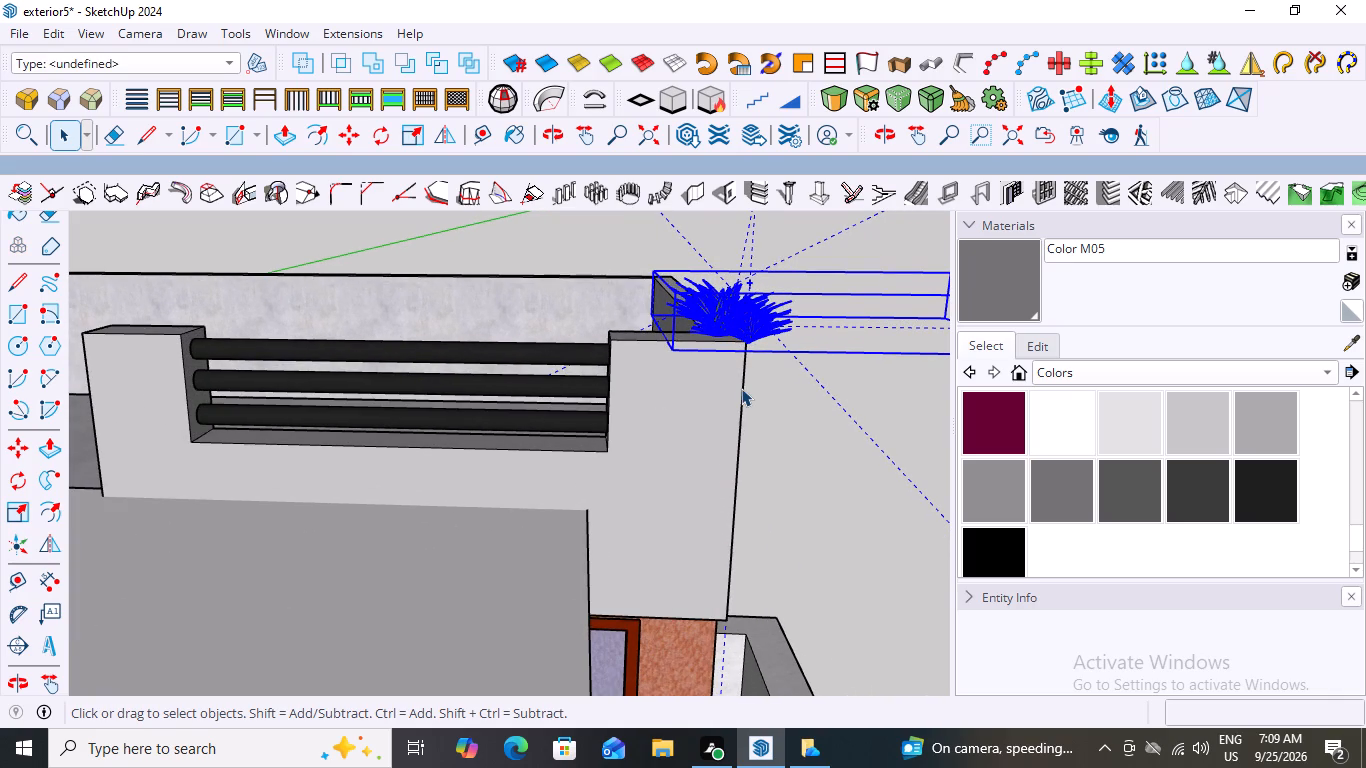
{"action": "key", "text": "m"}
{"action": "left_click", "coordinate": [692, 330]}
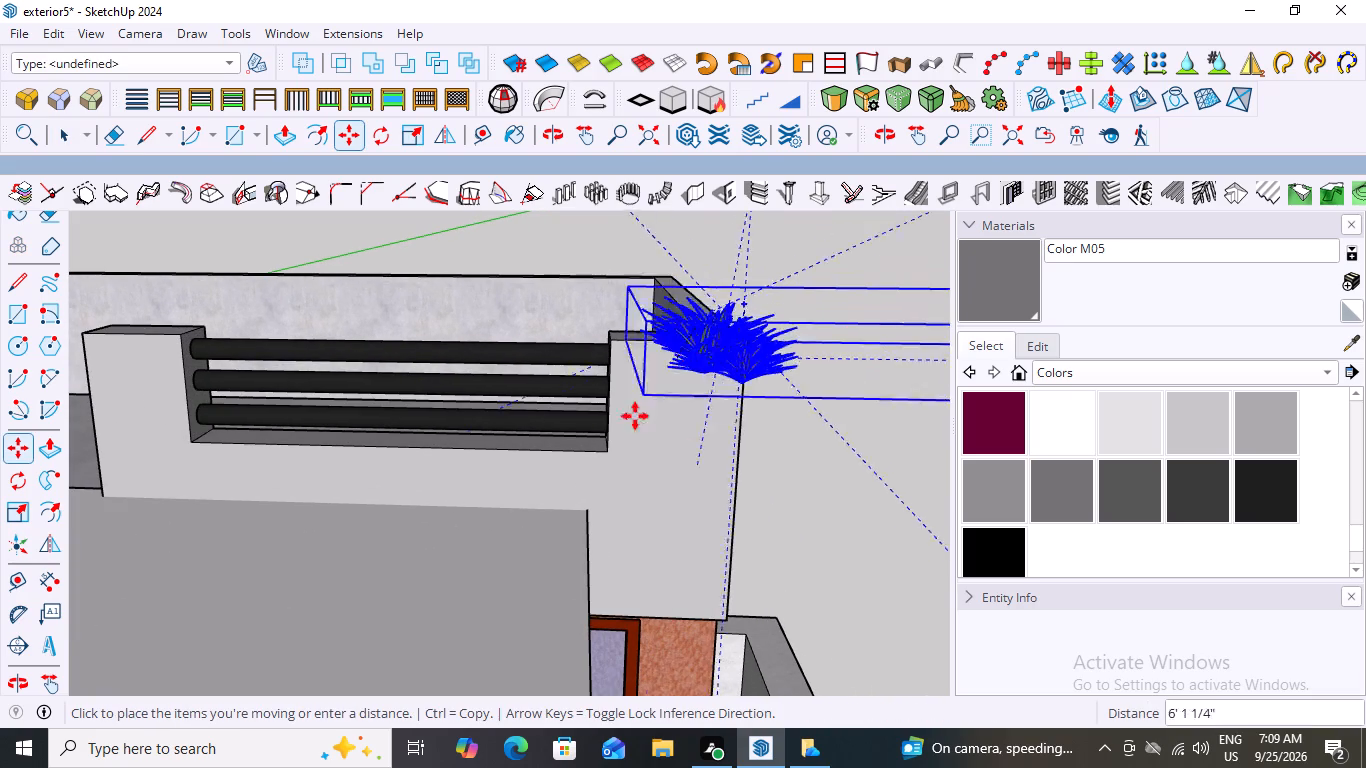
{"action": "scroll", "coordinate": [676, 424], "scroll_direction": "down", "scroll_amount": 20}
{"action": "scroll", "coordinate": [676, 424], "scroll_direction": "down", "scroll_amount": 10}
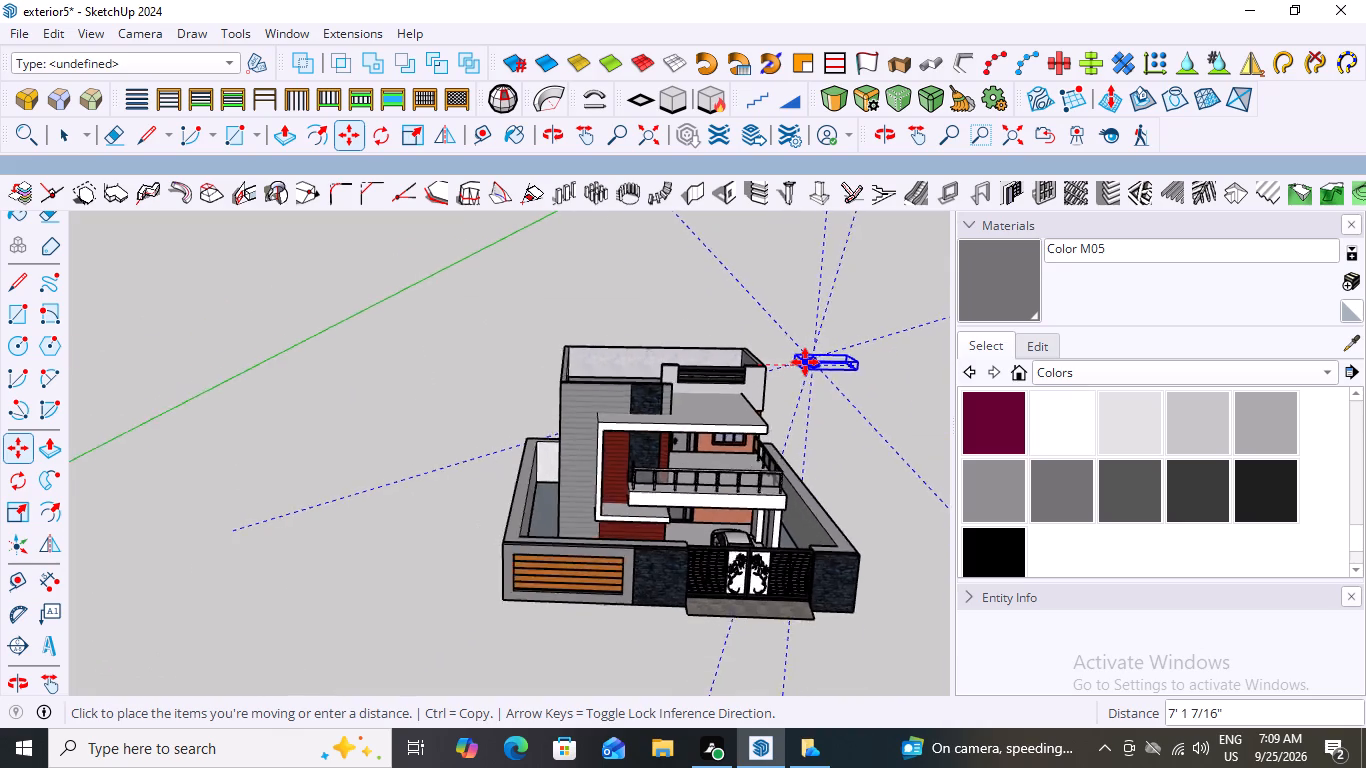
{"action": "scroll", "coordinate": [805, 362], "scroll_direction": "down", "scroll_amount": 5}
{"action": "scroll", "coordinate": [577, 589], "scroll_direction": "up", "scroll_amount": 10}
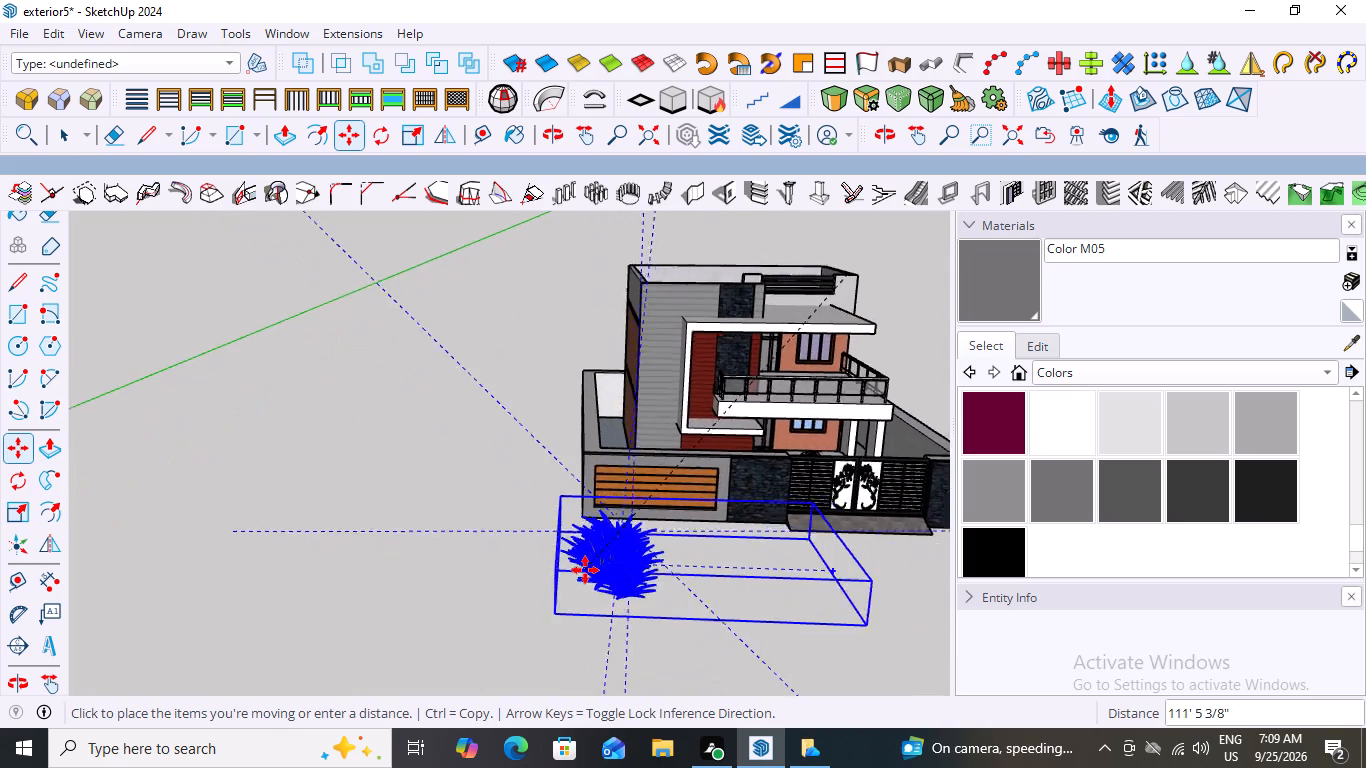
{"action": "scroll", "coordinate": [585, 570], "scroll_direction": "up", "scroll_amount": 7}
{"action": "middle_click_drag", "start_coordinate": [587, 595], "coordinate": [677, 577]}
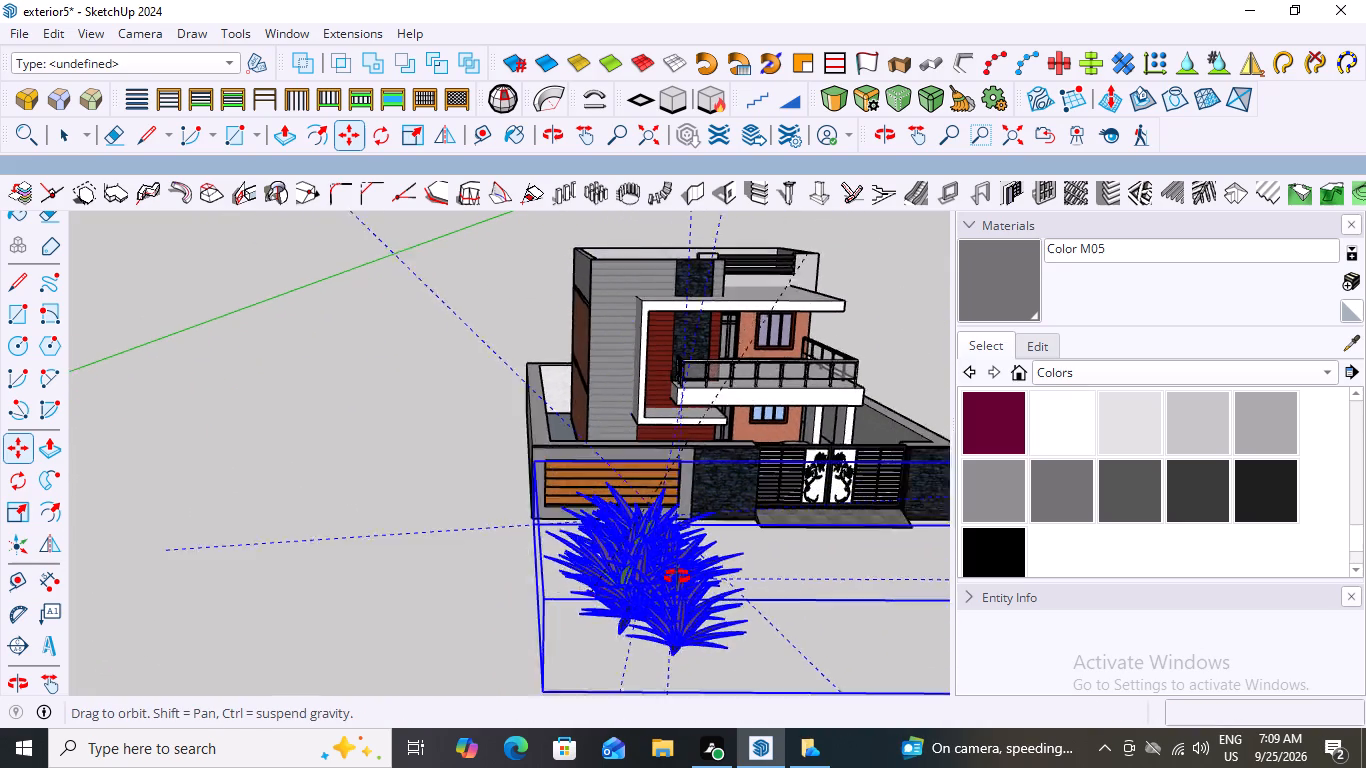
{"action": "middle_click_drag", "start_coordinate": [677, 577], "coordinate": [832, 513]}
{"action": "scroll", "coordinate": [790, 410], "scroll_direction": "down", "scroll_amount": 12}
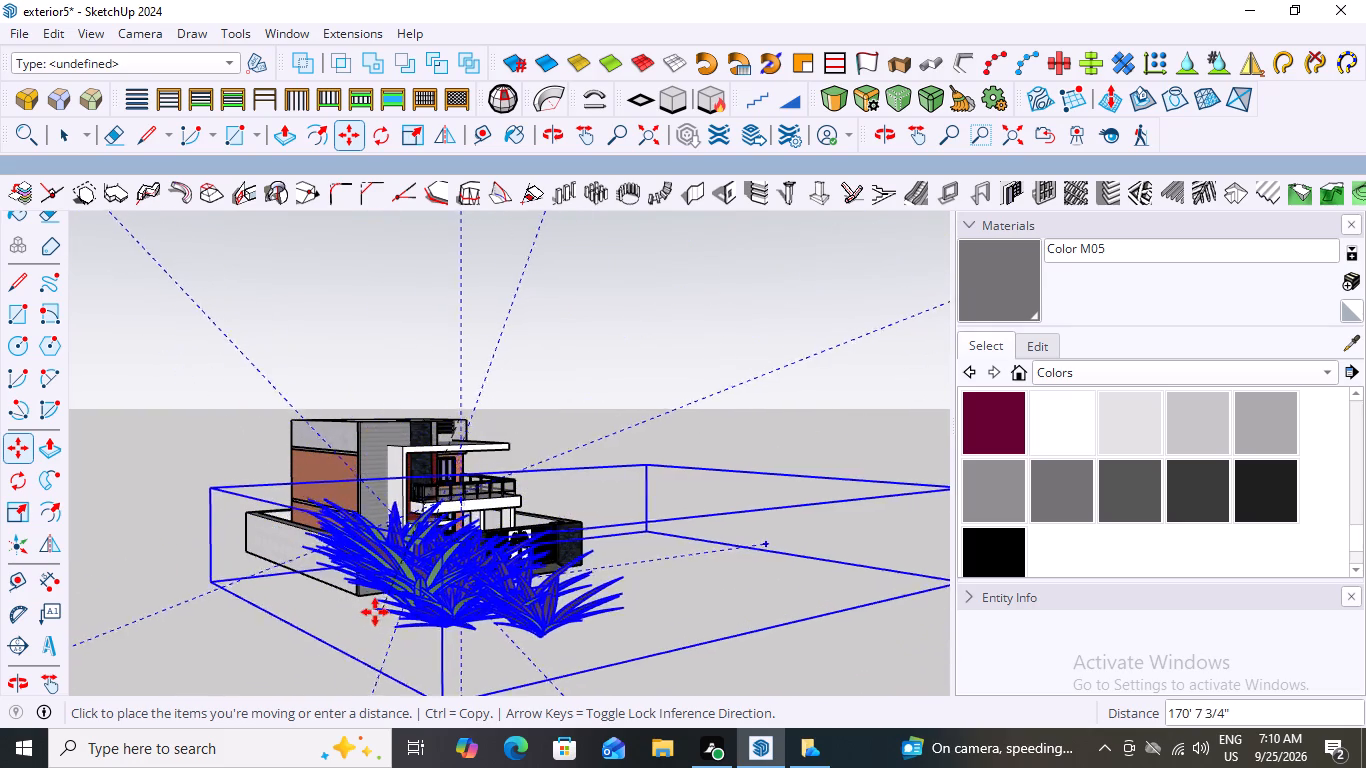
{"action": "middle_click_drag", "start_coordinate": [271, 623], "coordinate": [579, 564]}
{"action": "scroll", "coordinate": [579, 564], "scroll_direction": "down", "scroll_amount": 8}
{"action": "scroll", "coordinate": [351, 592], "scroll_direction": "up", "scroll_amount": 17}
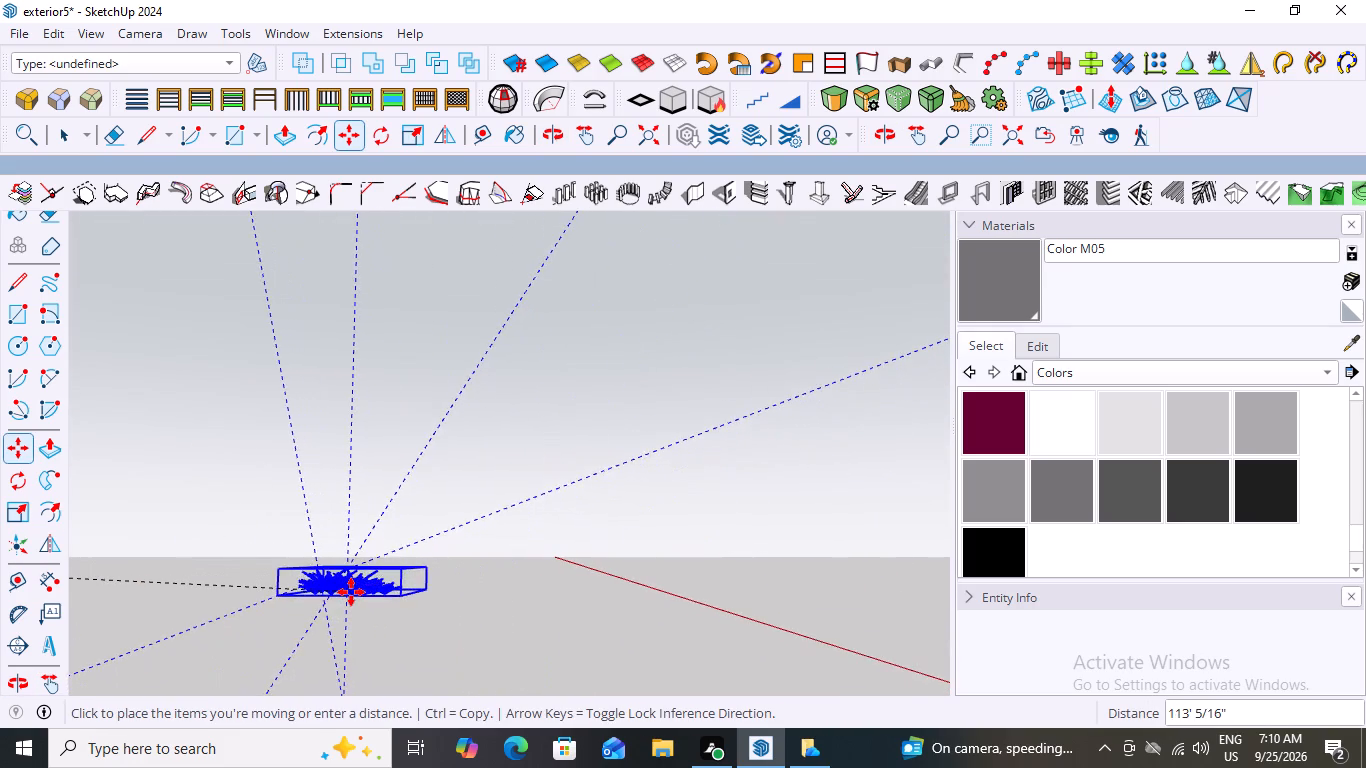
{"action": "scroll", "coordinate": [351, 592], "scroll_direction": "up", "scroll_amount": 19}
{"action": "scroll", "coordinate": [495, 577], "scroll_direction": "down", "scroll_amount": 5}
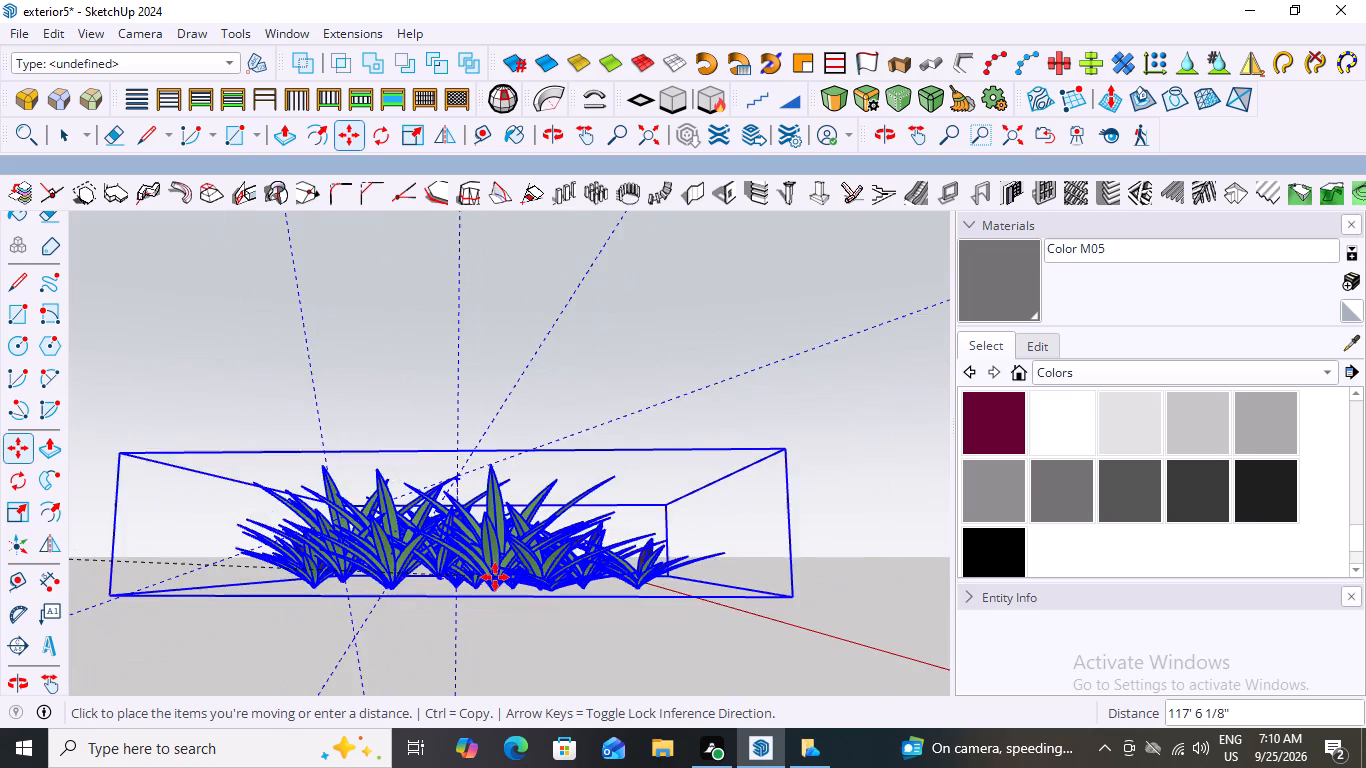
{"action": "scroll", "coordinate": [495, 577], "scroll_direction": "down", "scroll_amount": 20}
{"action": "scroll", "coordinate": [495, 577], "scroll_direction": "down", "scroll_amount": 10}
{"action": "middle_click", "coordinate": [729, 495]}
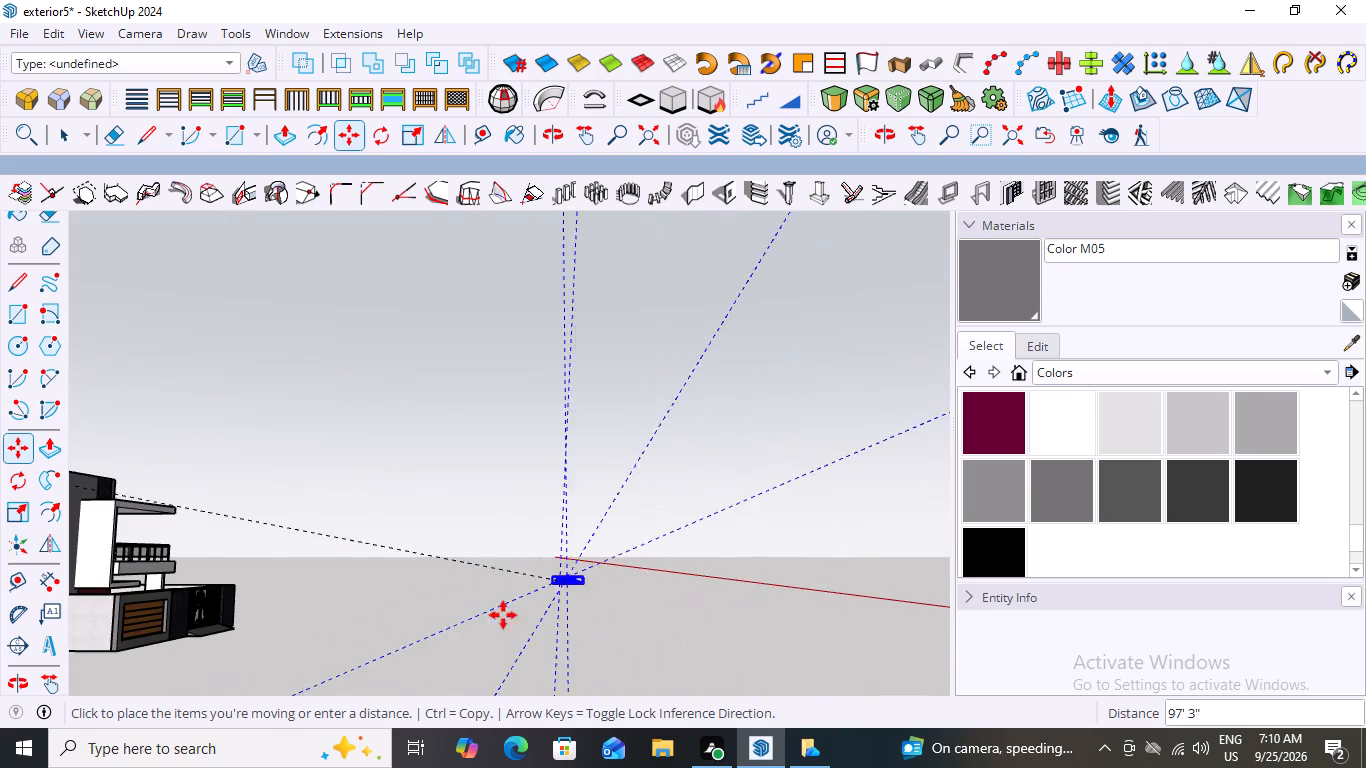
{"action": "left_click", "coordinate": [113, 671]}
{"action": "key", "text": "space"}
{"action": "left_click", "coordinate": [417, 515]}
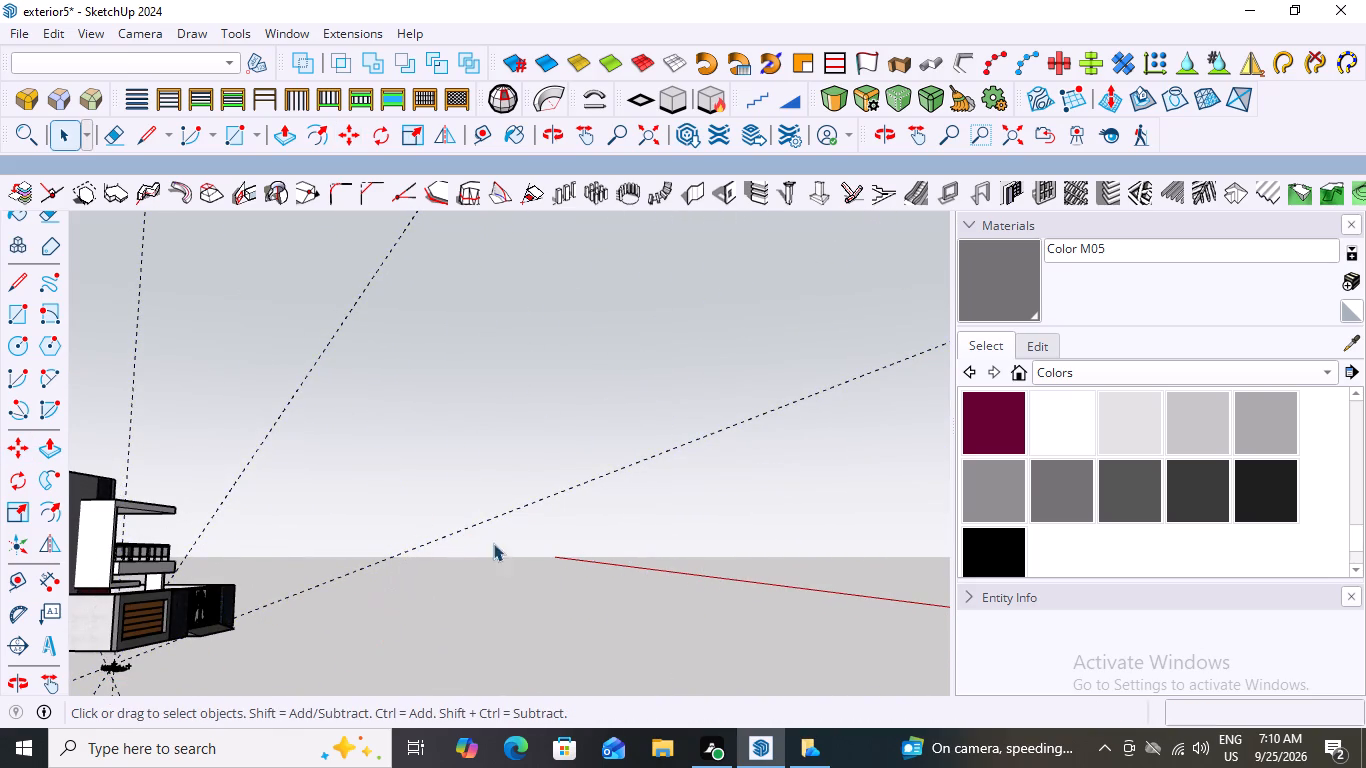
Delete the grass plant group standing in front of the boundary wall near the gate.
{"action": "middle_click_drag", "start_coordinate": [666, 520], "coordinate": [253, 640]}
{"action": "scroll", "coordinate": [602, 556], "scroll_direction": "down", "scroll_amount": 1}
{"action": "middle_click_drag", "start_coordinate": [517, 480], "coordinate": [535, 363]}
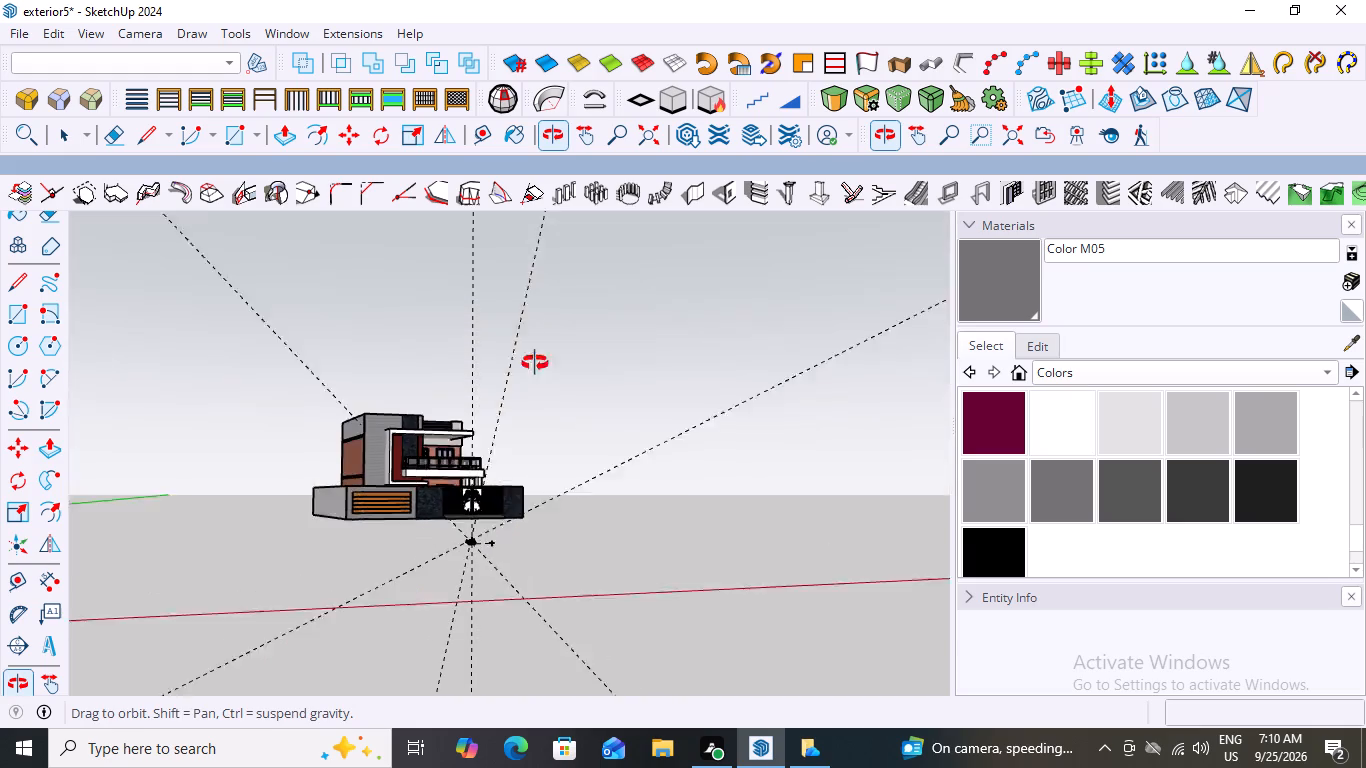
{"action": "middle_click_drag", "start_coordinate": [535, 363], "coordinate": [535, 353]}
{"action": "scroll", "coordinate": [509, 585], "scroll_direction": "up", "scroll_amount": 16}
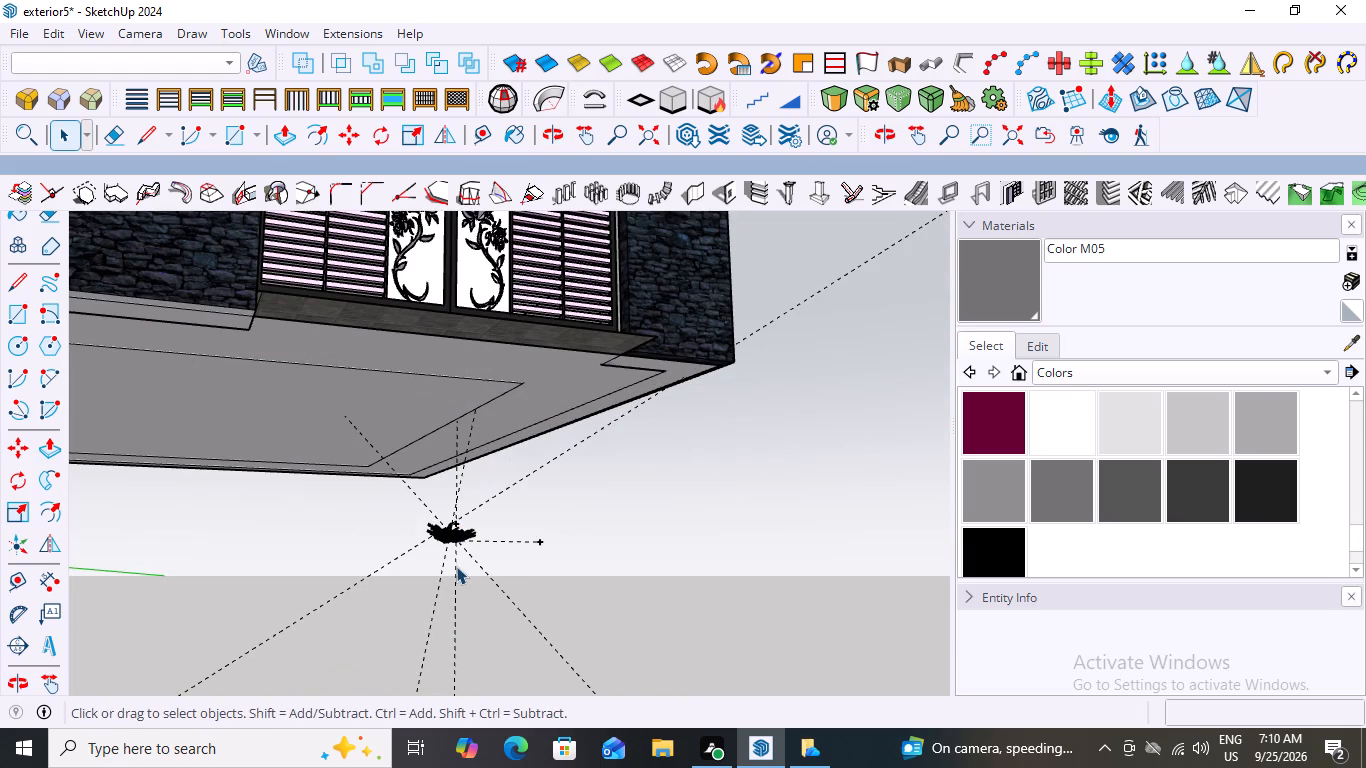
{"action": "left_click", "coordinate": [462, 533]}
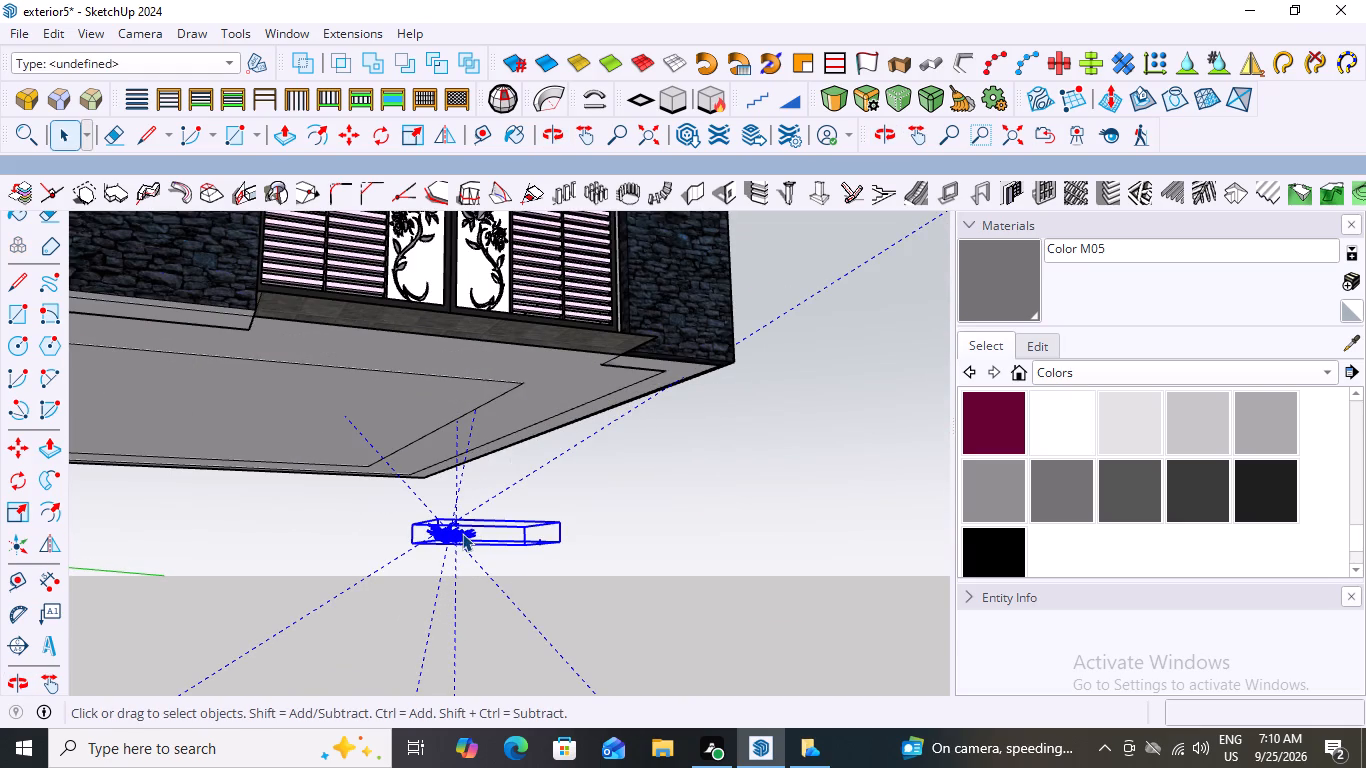
{"action": "key", "text": "Delete"}
Examine the house and its front boundary wall from above and from the front.
{"action": "scroll", "coordinate": [462, 533], "scroll_direction": "down", "scroll_amount": 2}
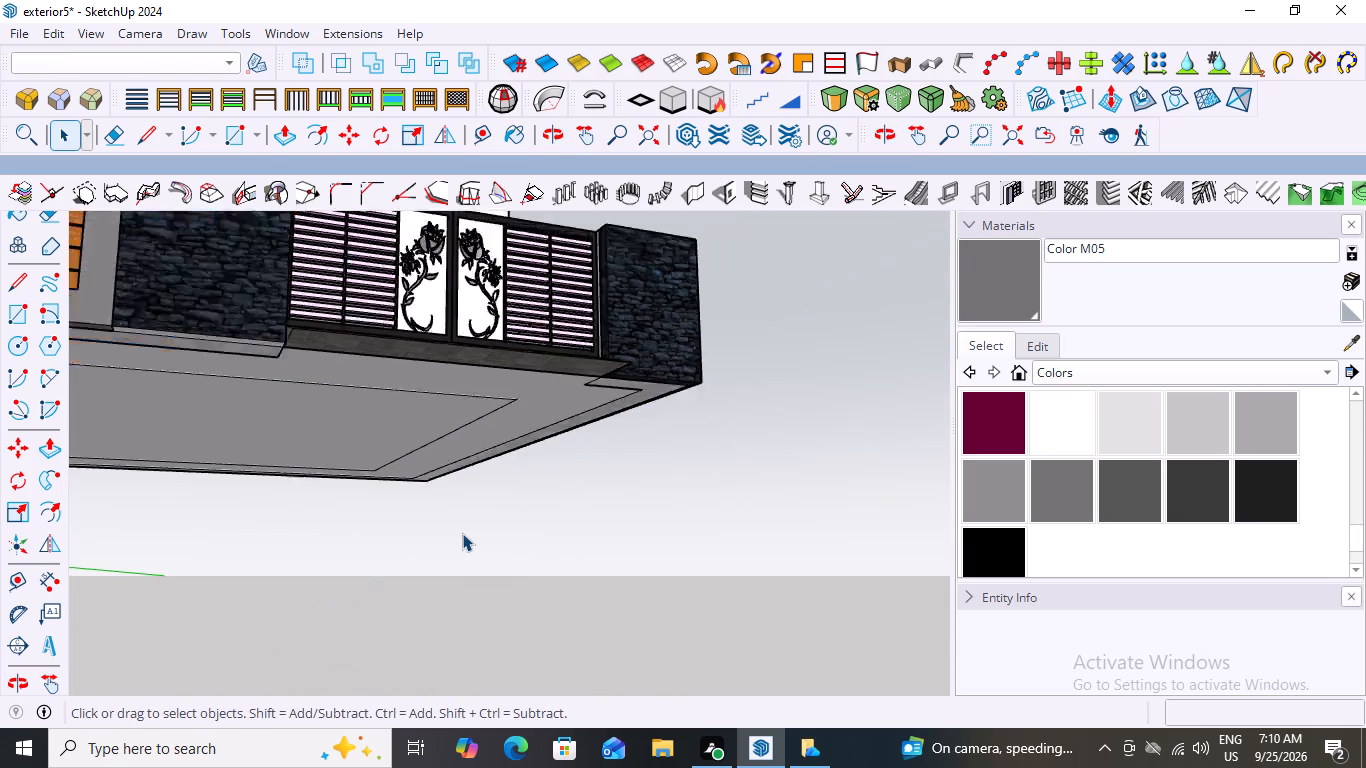
{"action": "scroll", "coordinate": [462, 533], "scroll_direction": "down", "scroll_amount": 20}
{"action": "scroll", "coordinate": [462, 533], "scroll_direction": "down", "scroll_amount": 8}
{"action": "middle_click_drag", "start_coordinate": [723, 523], "coordinate": [633, 637]}
{"action": "scroll", "coordinate": [633, 637], "scroll_direction": "up", "scroll_amount": 1}
{"action": "scroll", "coordinate": [460, 744], "scroll_direction": "up", "scroll_amount": 4}
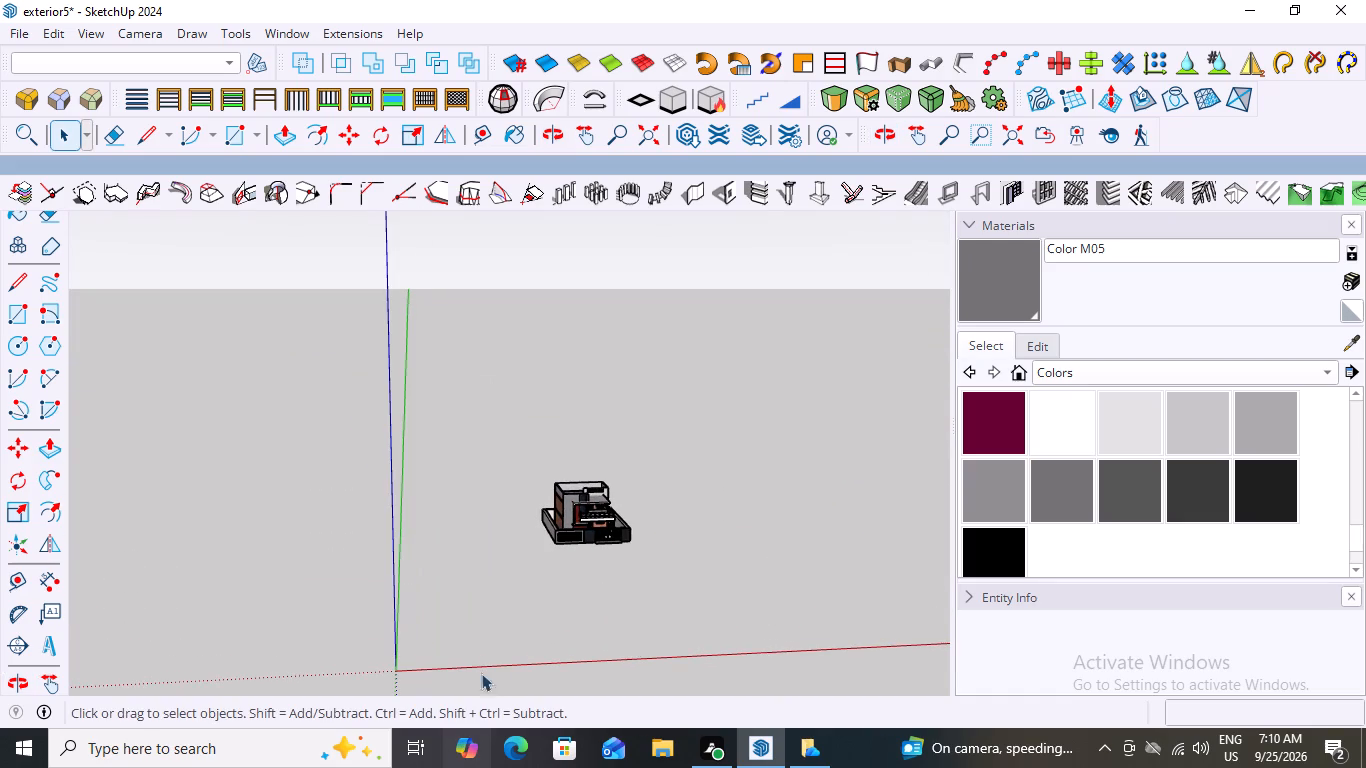
{"action": "scroll", "coordinate": [503, 646], "scroll_direction": "up", "scroll_amount": 7}
{"action": "scroll", "coordinate": [581, 550], "scroll_direction": "down", "scroll_amount": 8}
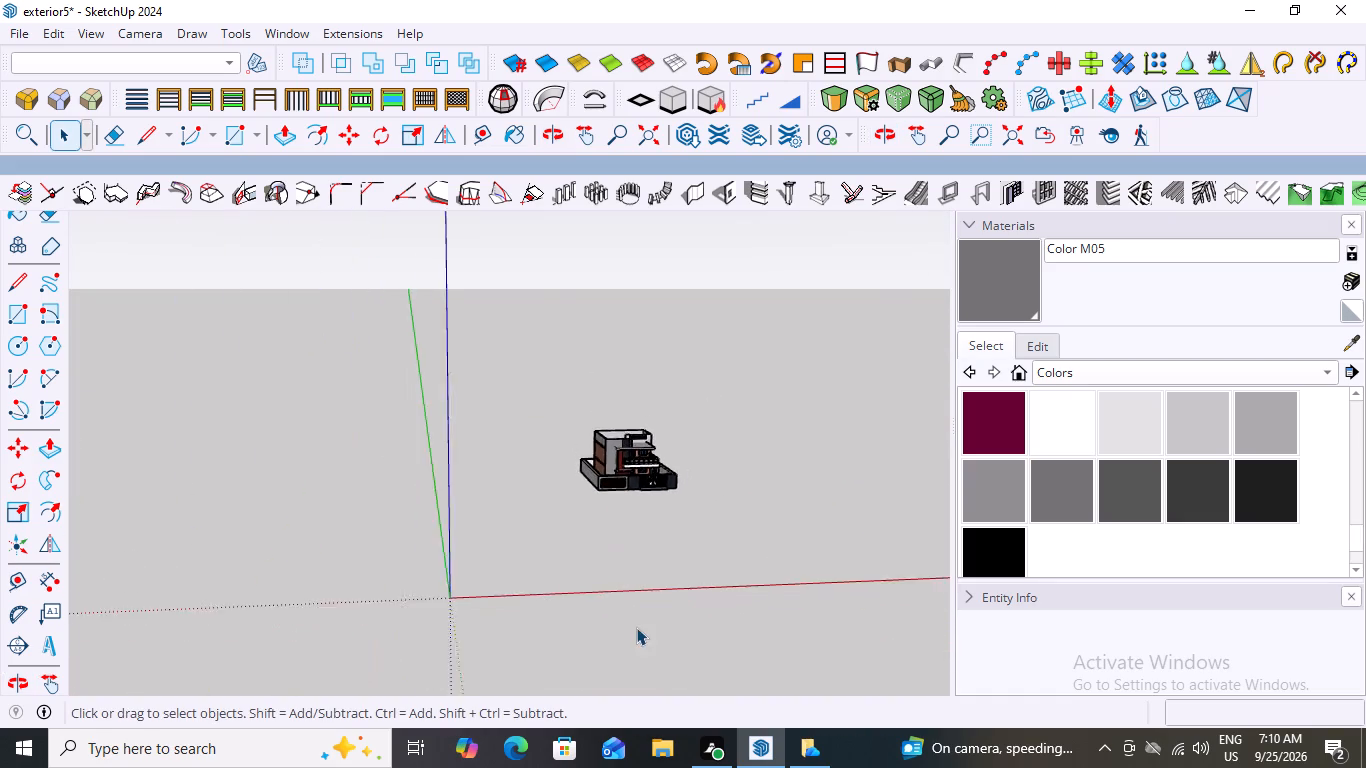
{"action": "middle_click_drag", "start_coordinate": [622, 615], "coordinate": [597, 629]}
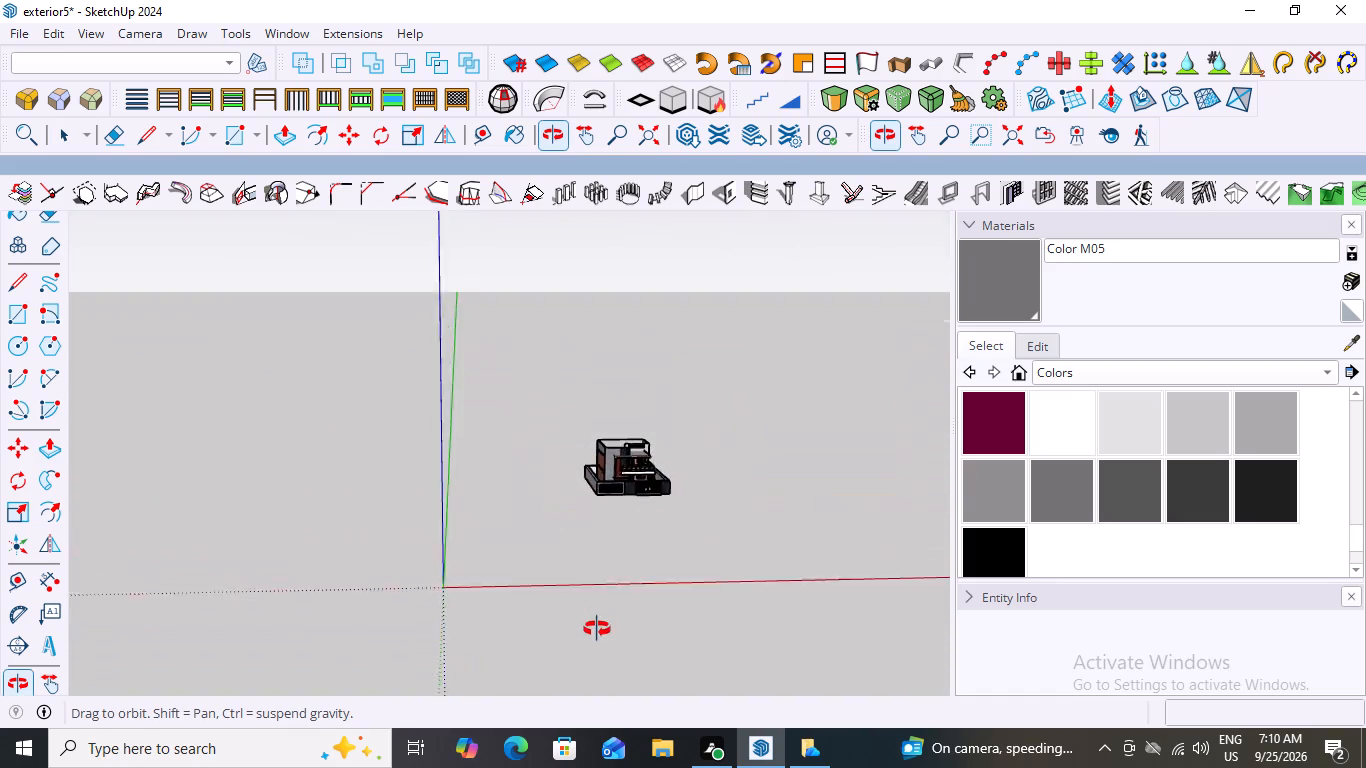
{"action": "middle_click_drag", "start_coordinate": [597, 629], "coordinate": [582, 731]}
{"action": "scroll", "coordinate": [605, 575], "scroll_direction": "up", "scroll_amount": 7}
{"action": "scroll", "coordinate": [646, 407], "scroll_direction": "up", "scroll_amount": 4}
{"action": "middle_click_drag", "start_coordinate": [654, 475], "coordinate": [577, 379]}
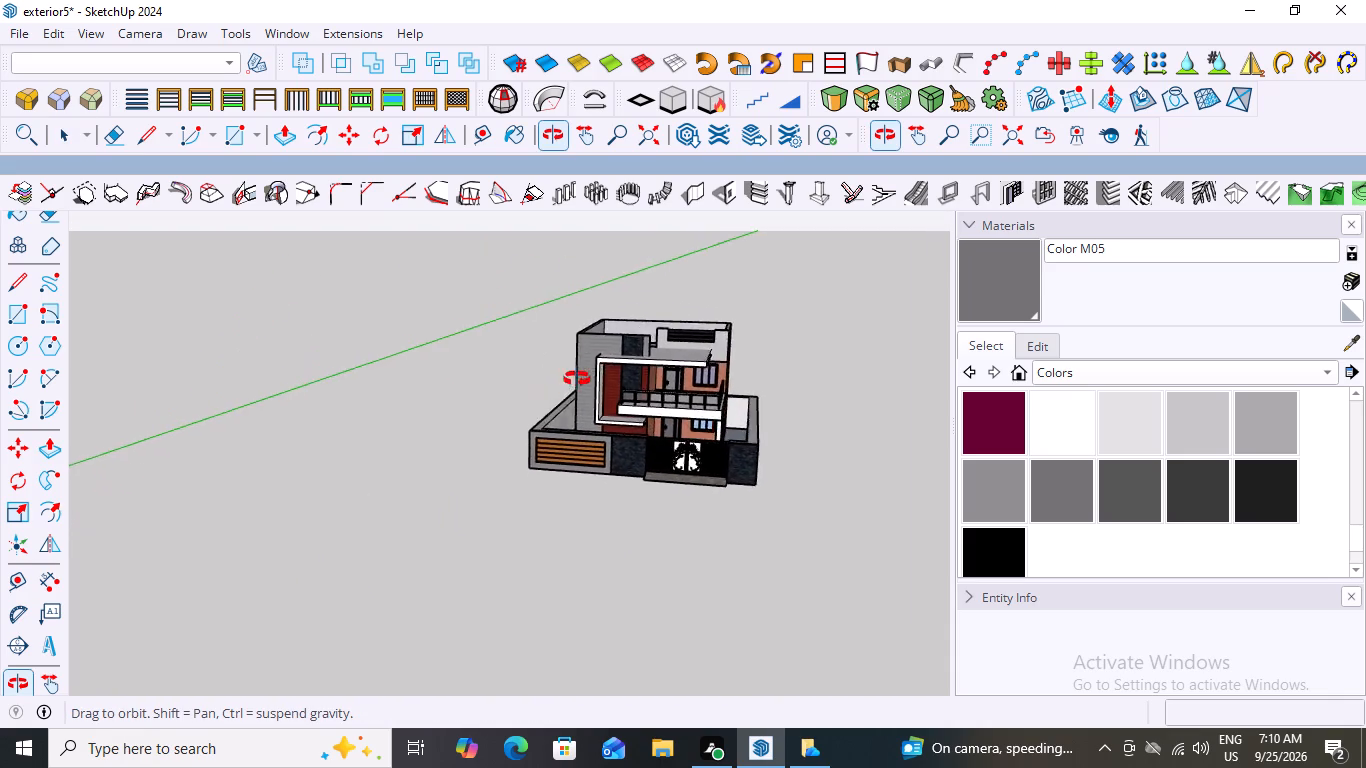
{"action": "middle_click_drag", "start_coordinate": [577, 379], "coordinate": [605, 368]}
{"action": "scroll", "coordinate": [605, 368], "scroll_direction": "up", "scroll_amount": 2}
{"action": "scroll", "coordinate": [598, 505], "scroll_direction": "up", "scroll_amount": 3}
{"action": "scroll", "coordinate": [599, 505], "scroll_direction": "down", "scroll_amount": 4}
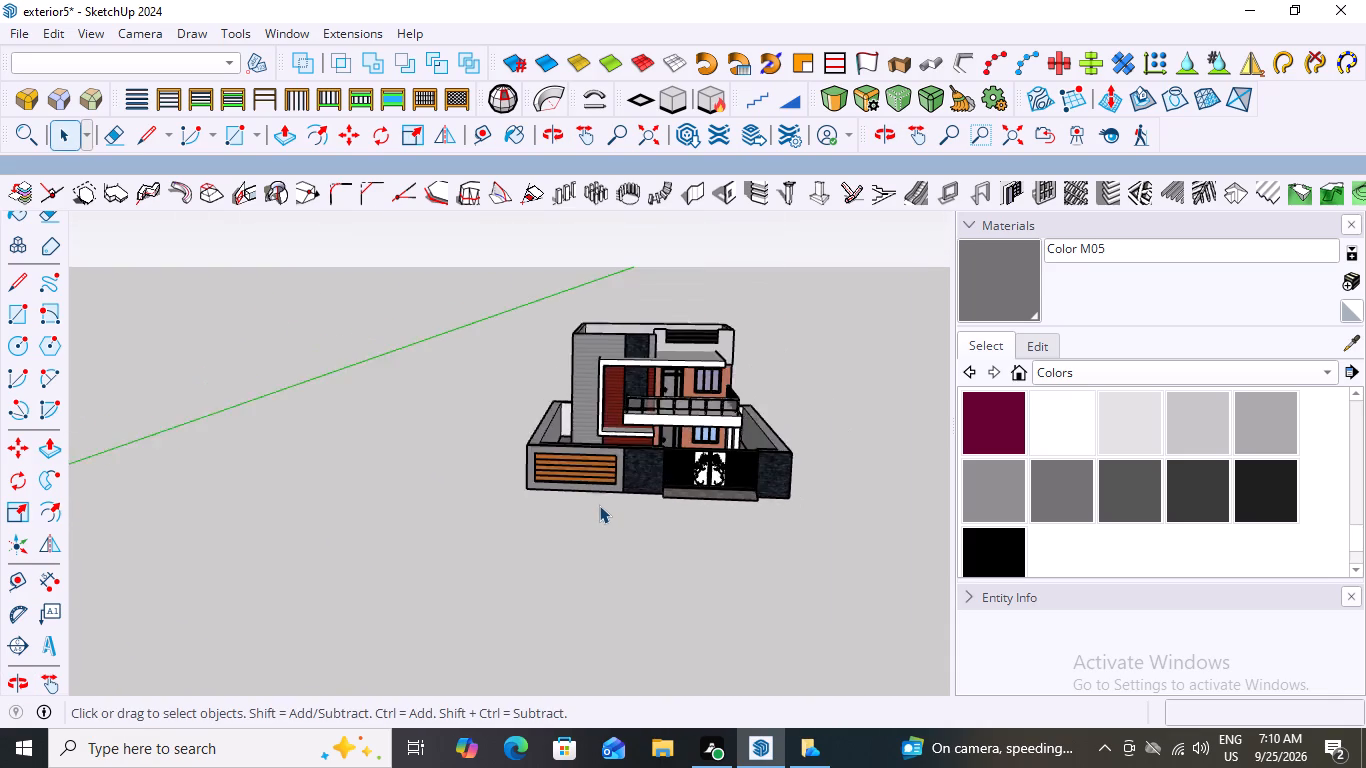
{"action": "scroll", "coordinate": [599, 505], "scroll_direction": "down", "scroll_amount": 10}
{"action": "middle_click_drag", "start_coordinate": [596, 542], "coordinate": [603, 582]}
{"action": "scroll", "coordinate": [593, 557], "scroll_direction": "down", "scroll_amount": 1}
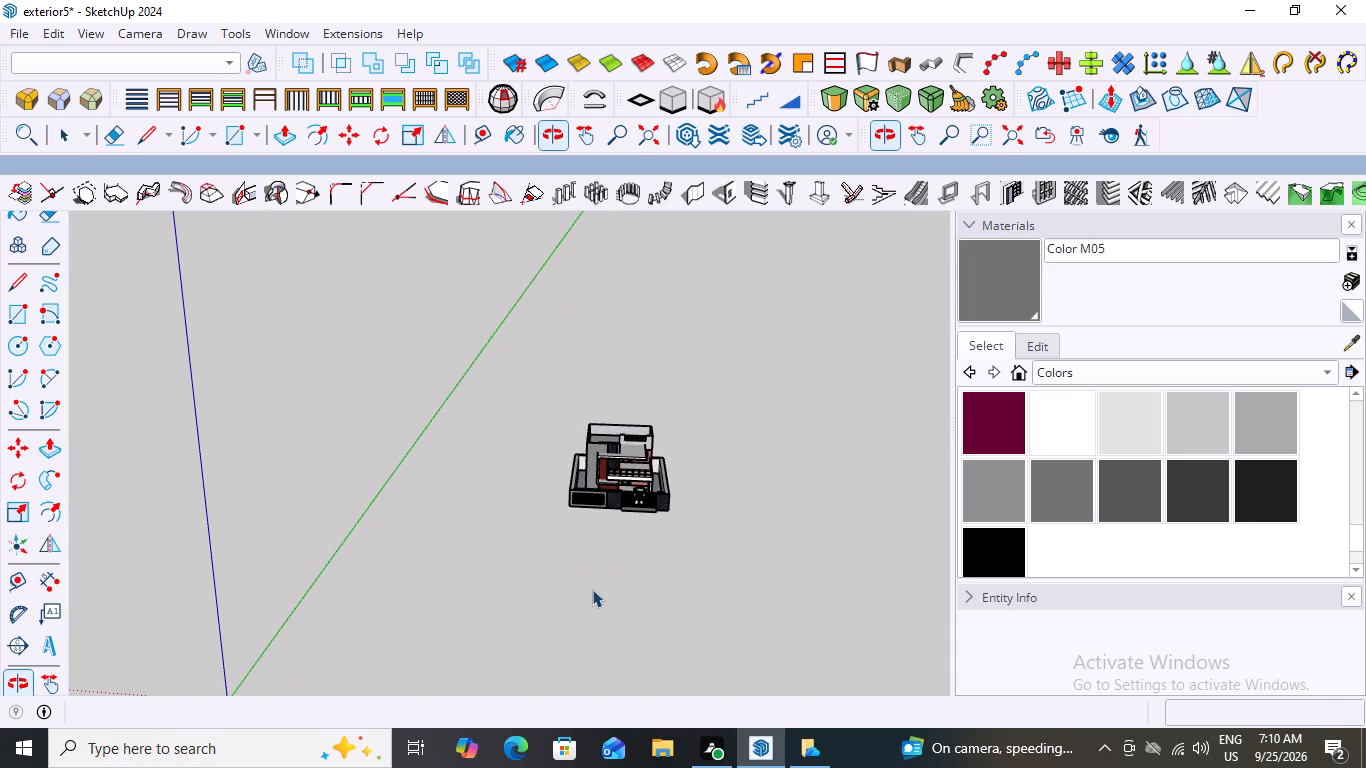
{"action": "scroll", "coordinate": [577, 538], "scroll_direction": "up", "scroll_amount": 6}
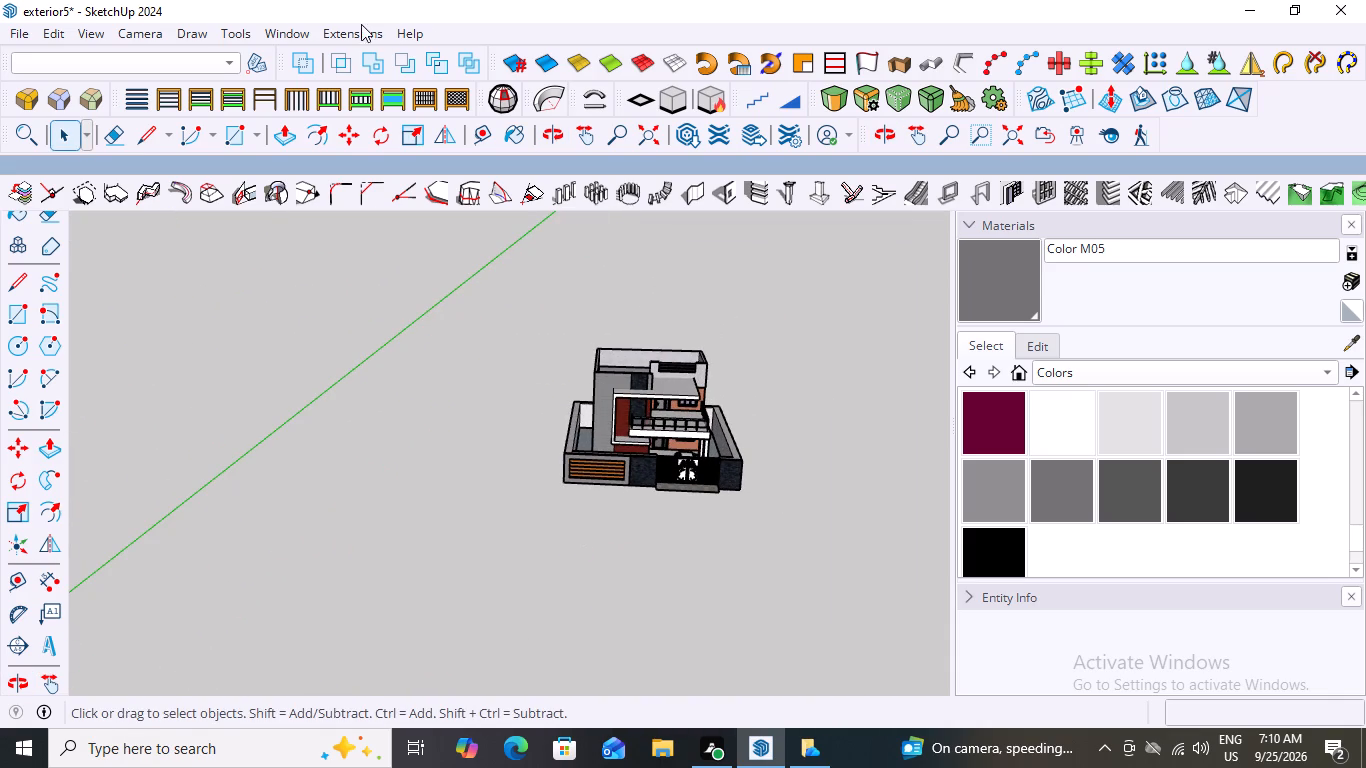
Open 3D Warehouse and browse the grass model results for the purple spiky-leaved plant.
{"action": "left_click", "coordinate": [281, 32]}
{"action": "left_click", "coordinate": [302, 184]}
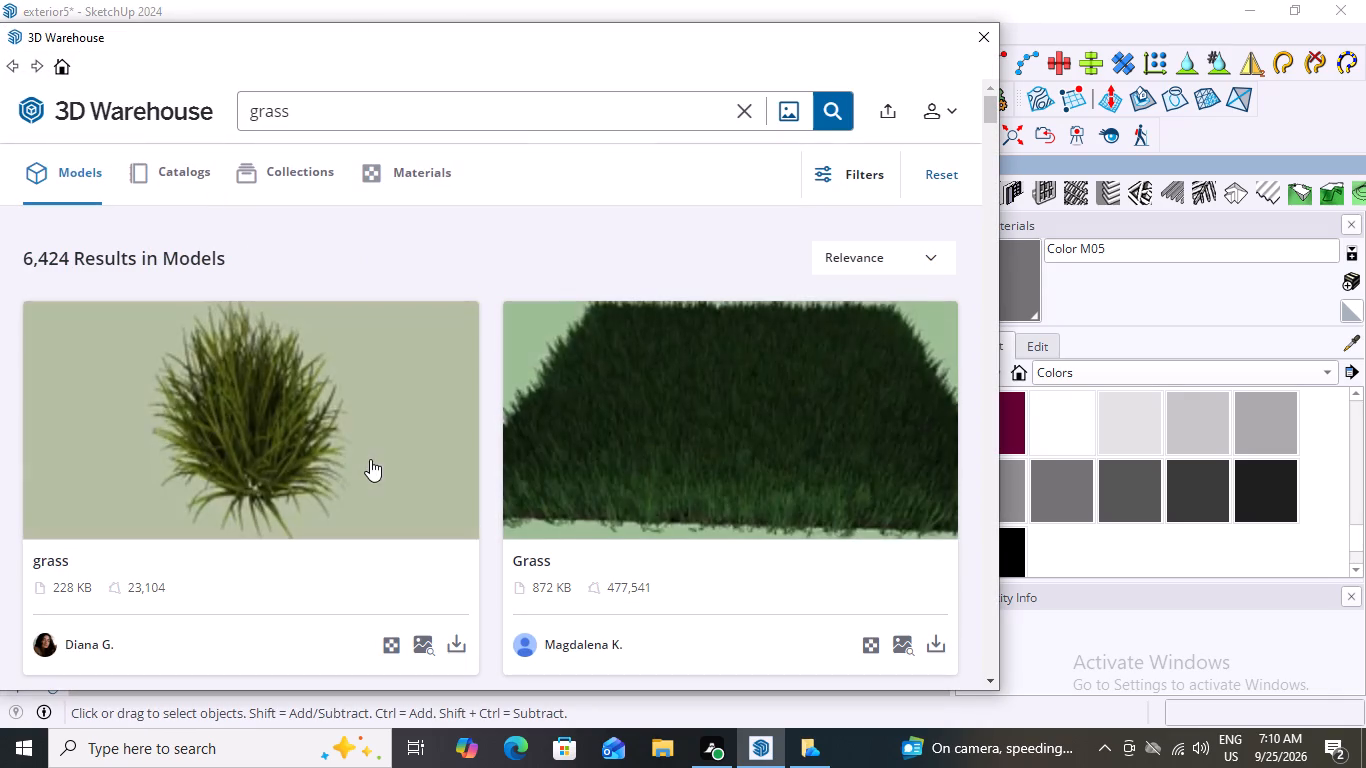
{"action": "scroll", "coordinate": [407, 363], "scroll_direction": "down", "scroll_amount": 15}
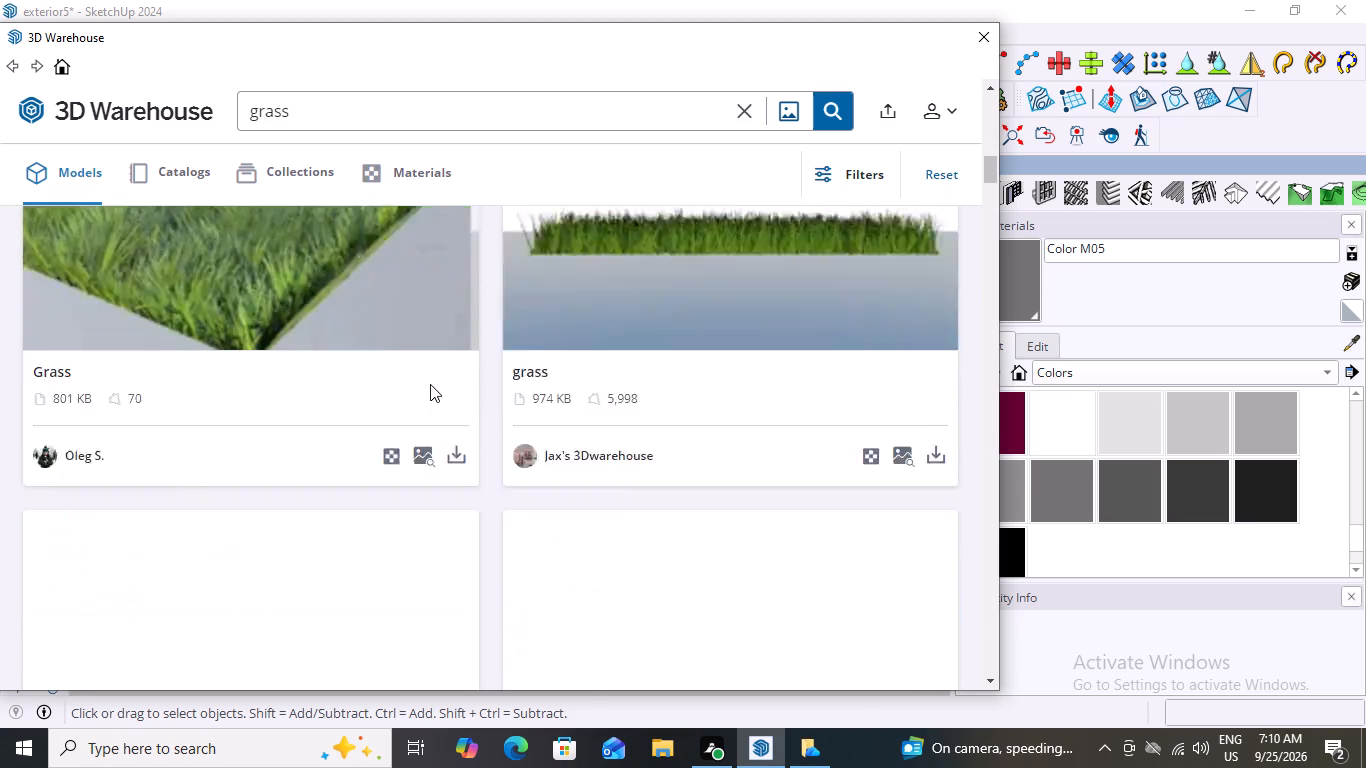
{"action": "scroll", "coordinate": [430, 384], "scroll_direction": "down", "scroll_amount": 4}
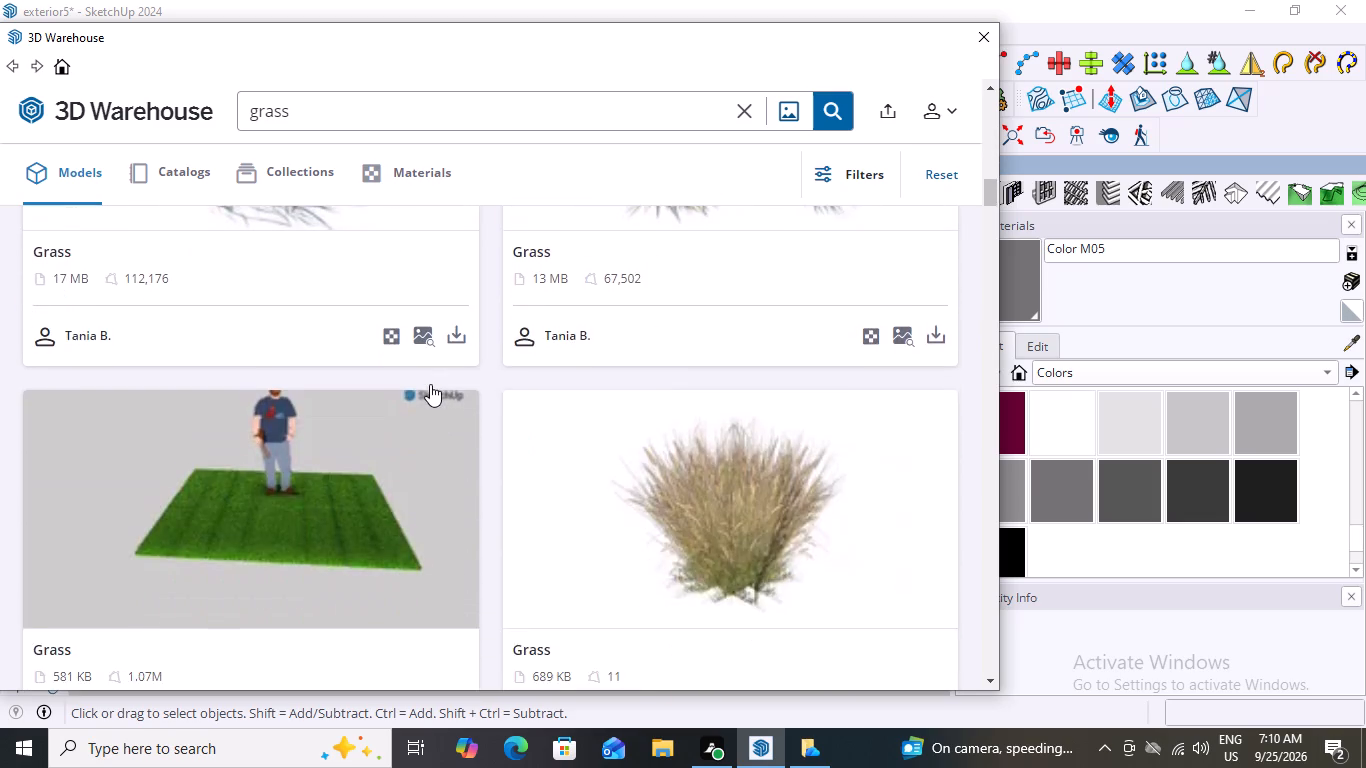
{"action": "scroll", "coordinate": [430, 384], "scroll_direction": "down", "scroll_amount": 15}
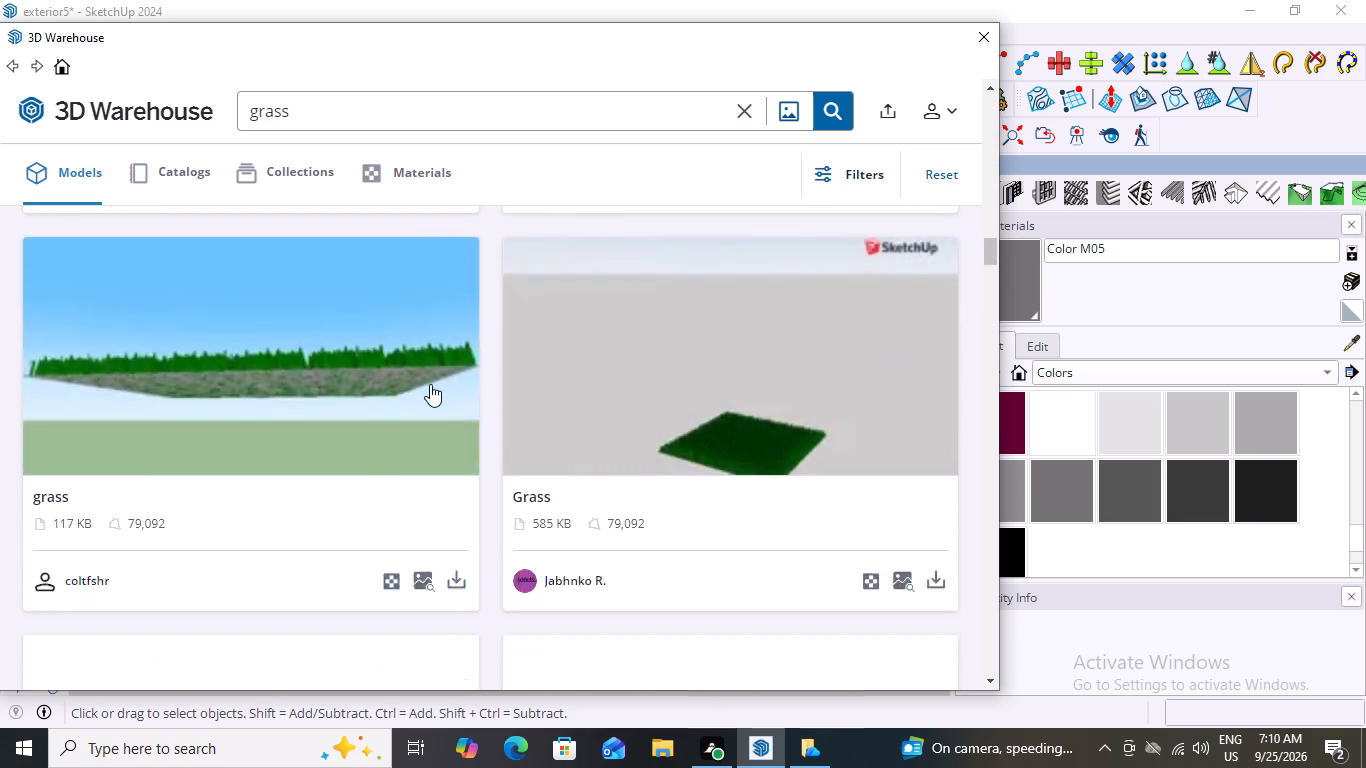
{"action": "scroll", "coordinate": [430, 384], "scroll_direction": "down", "scroll_amount": 11}
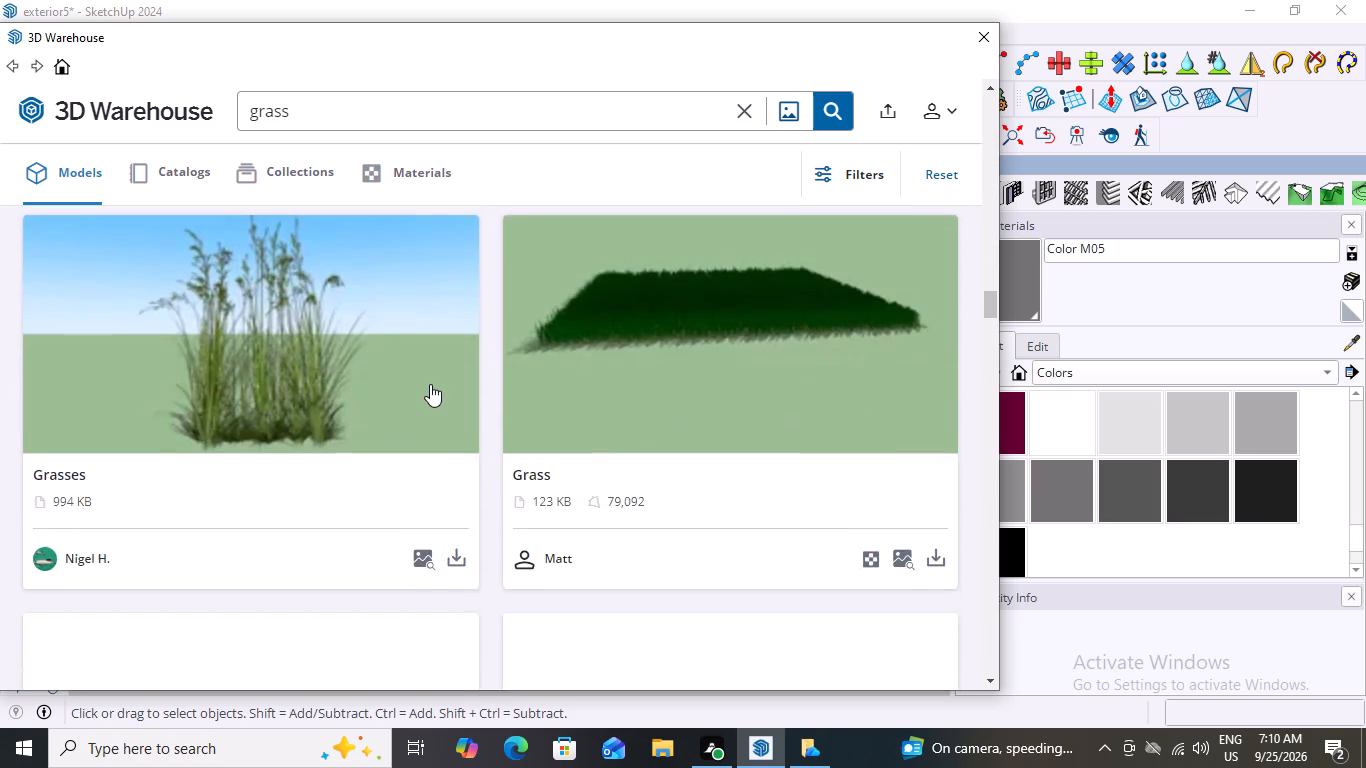
{"action": "scroll", "coordinate": [430, 384], "scroll_direction": "down", "scroll_amount": 14}
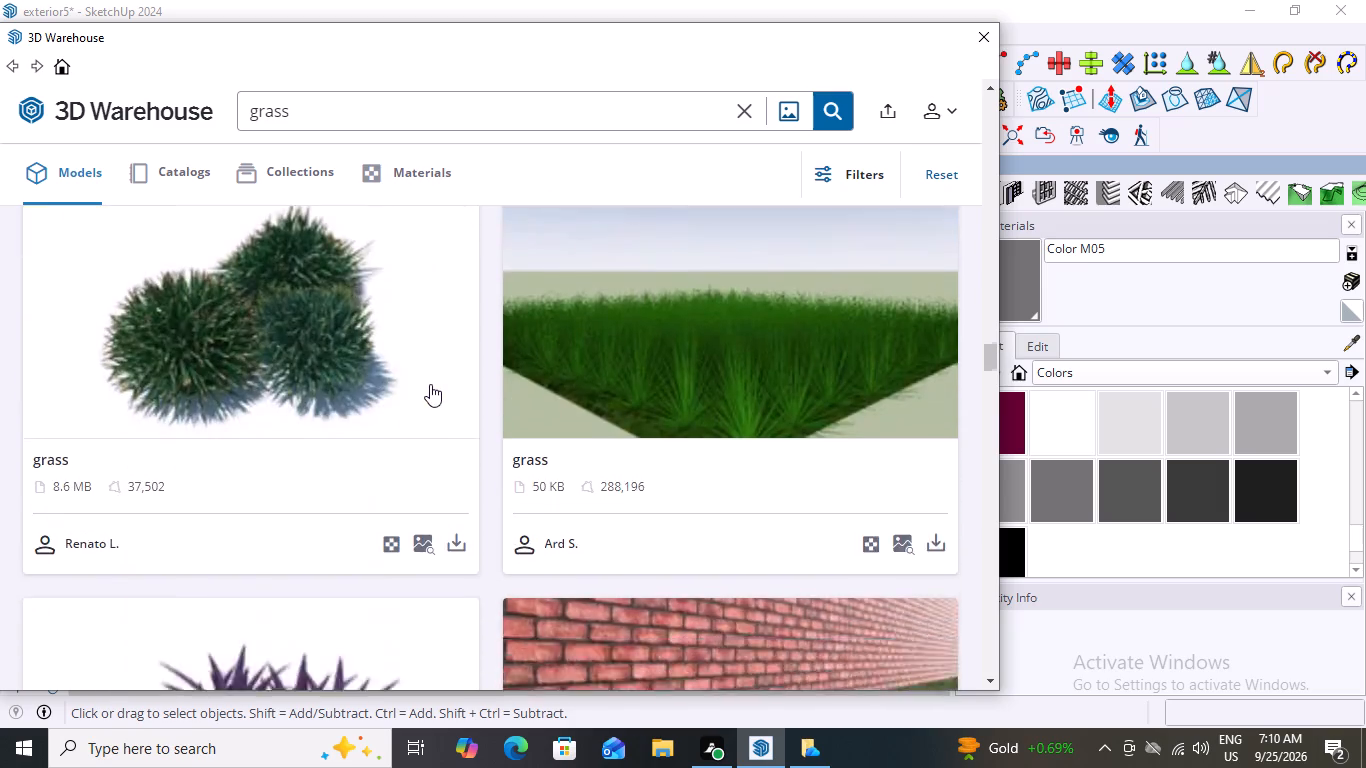
{"action": "scroll", "coordinate": [411, 493], "scroll_direction": "down", "scroll_amount": 5}
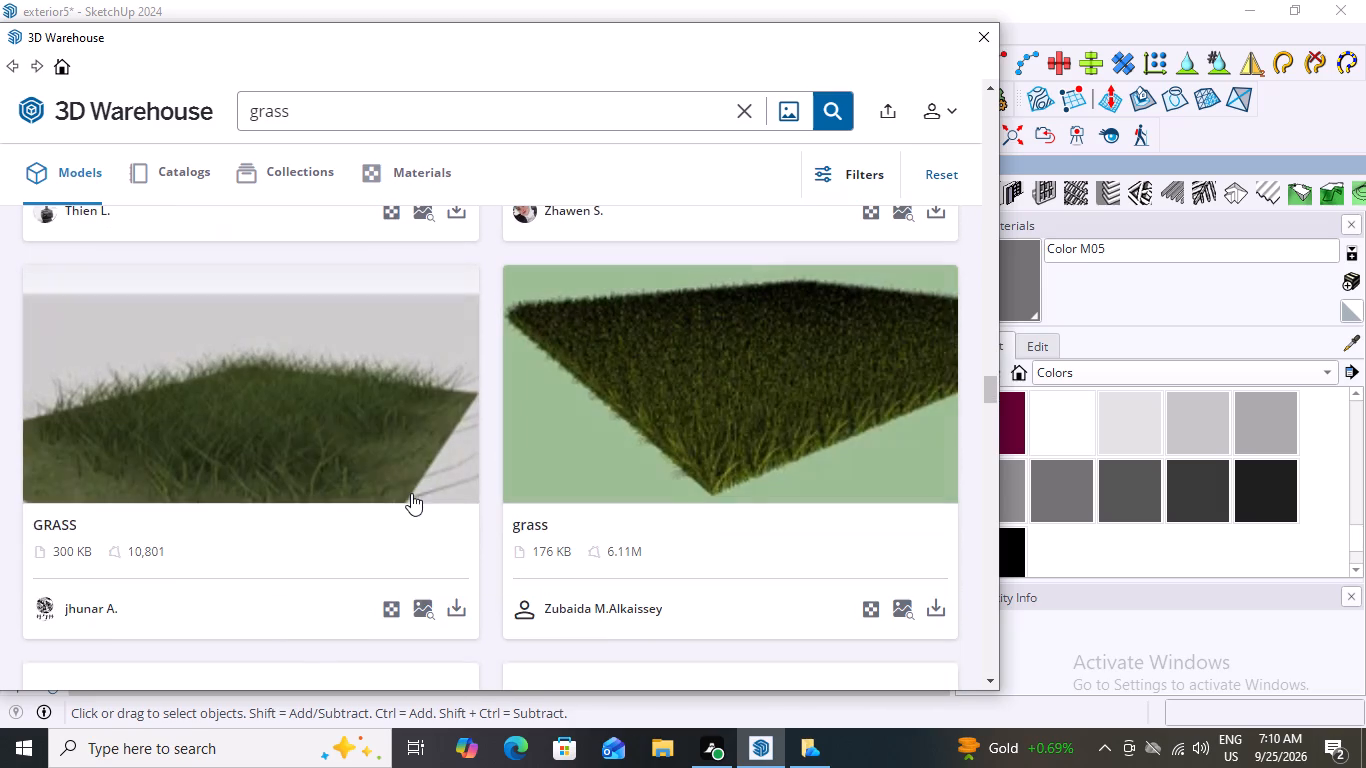
Load the purple spiky-leaved Grass model into the scene and place it by the boundary wall's front corner beside the wood-slat panel.
{"action": "scroll", "coordinate": [404, 478], "scroll_direction": "up", "scroll_amount": 3}
{"action": "left_click", "coordinate": [447, 505]}
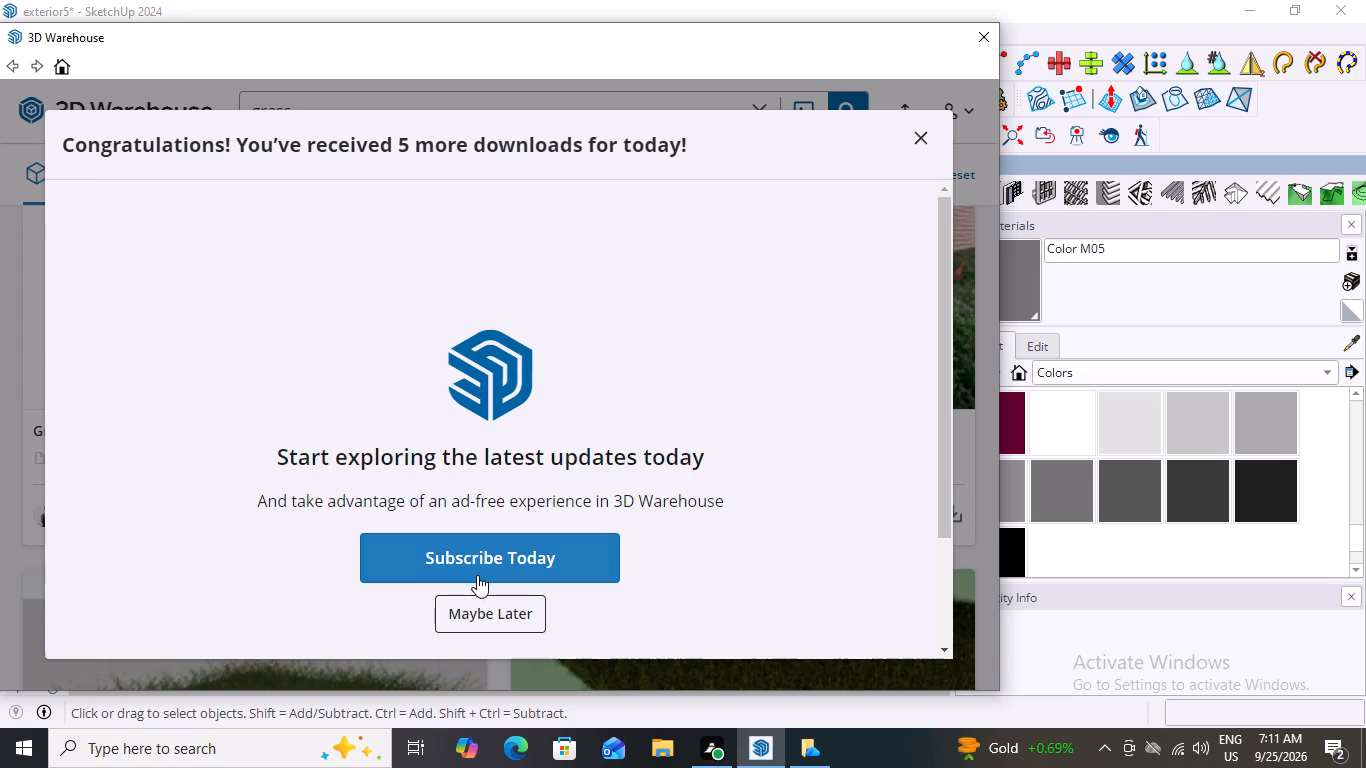
{"action": "left_click", "coordinate": [495, 613]}
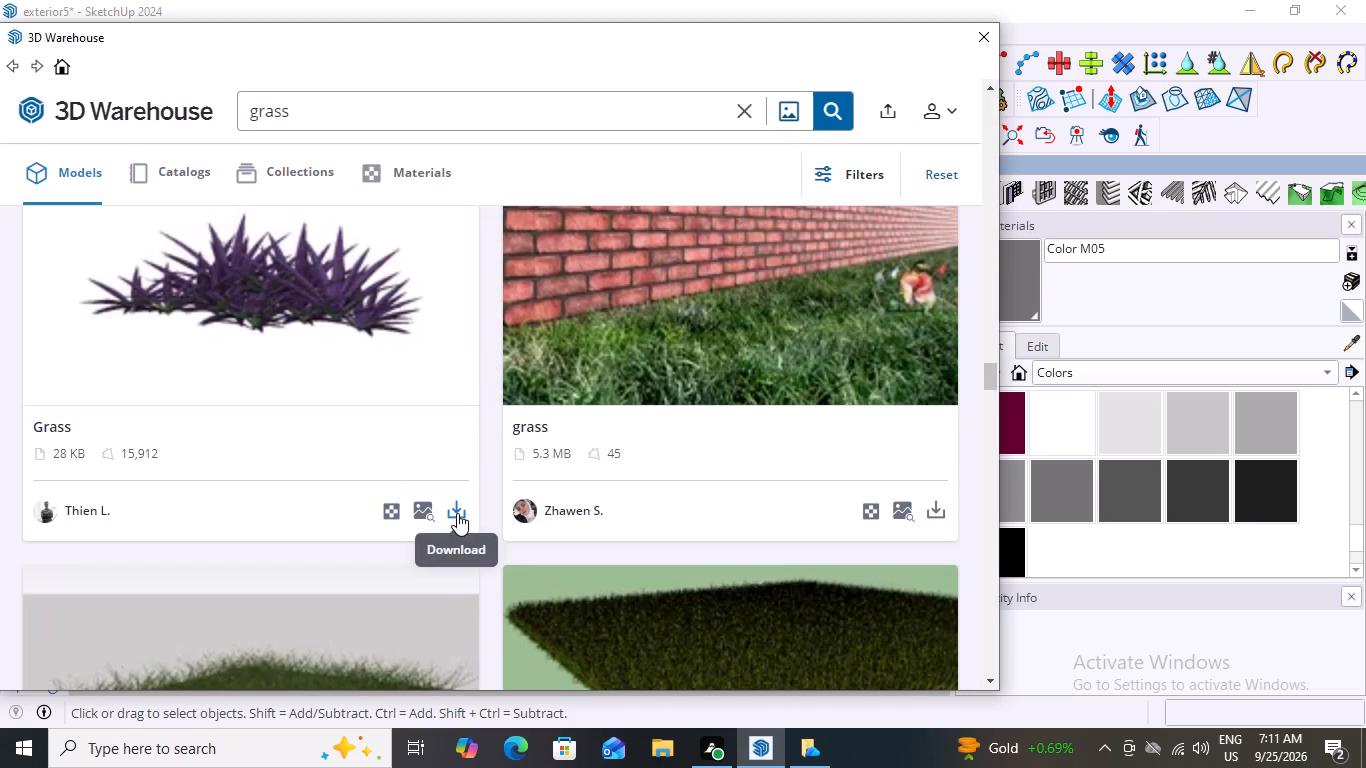
{"action": "left_click", "coordinate": [457, 513]}
{"action": "left_click", "coordinate": [429, 384]}
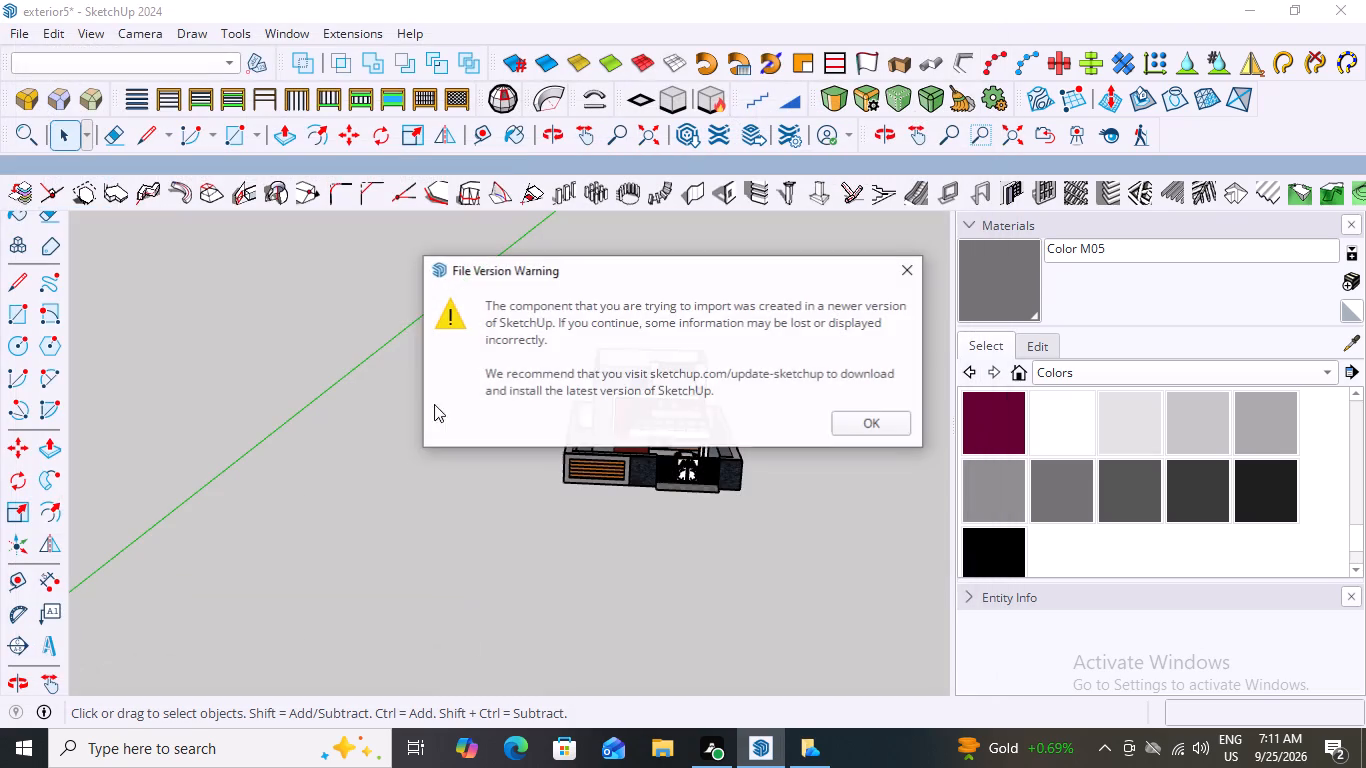
{"action": "left_click", "coordinate": [861, 425]}
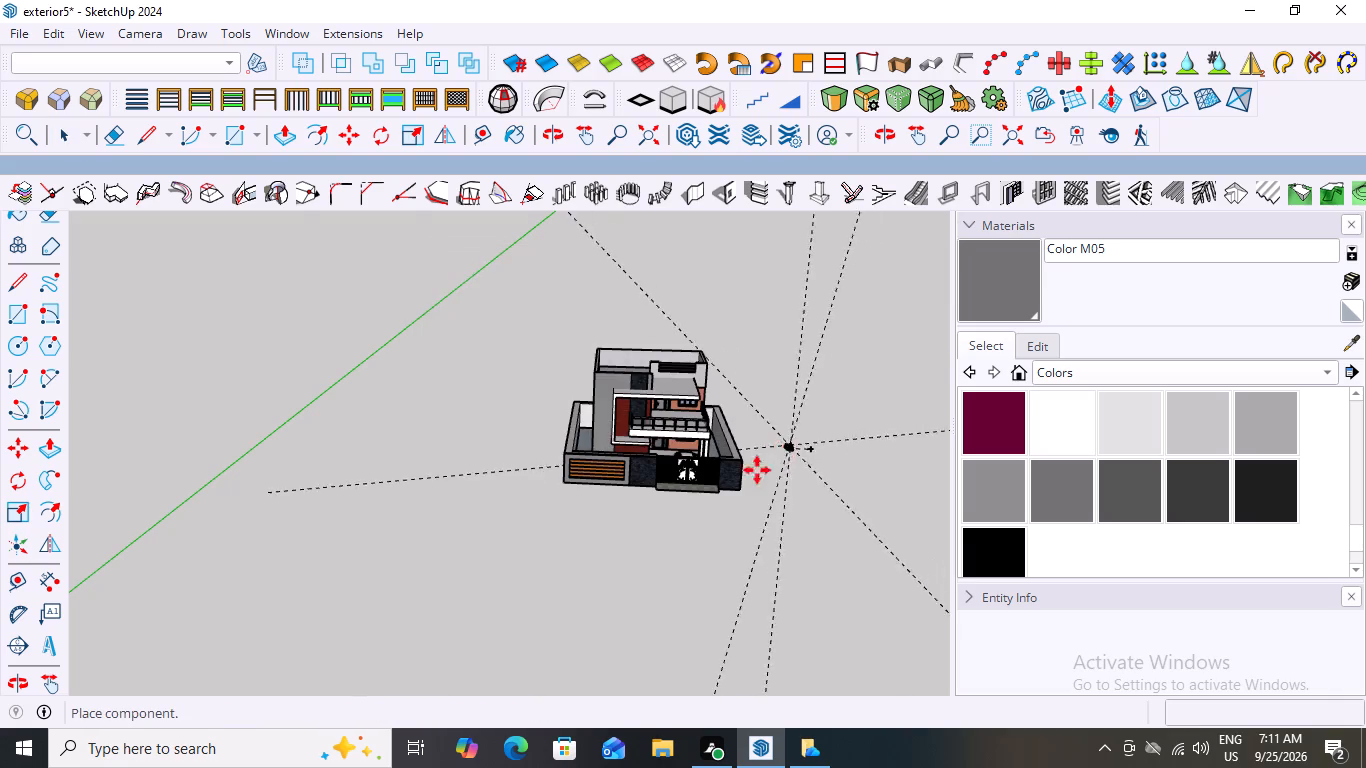
{"action": "scroll", "coordinate": [567, 517], "scroll_direction": "up", "scroll_amount": 15}
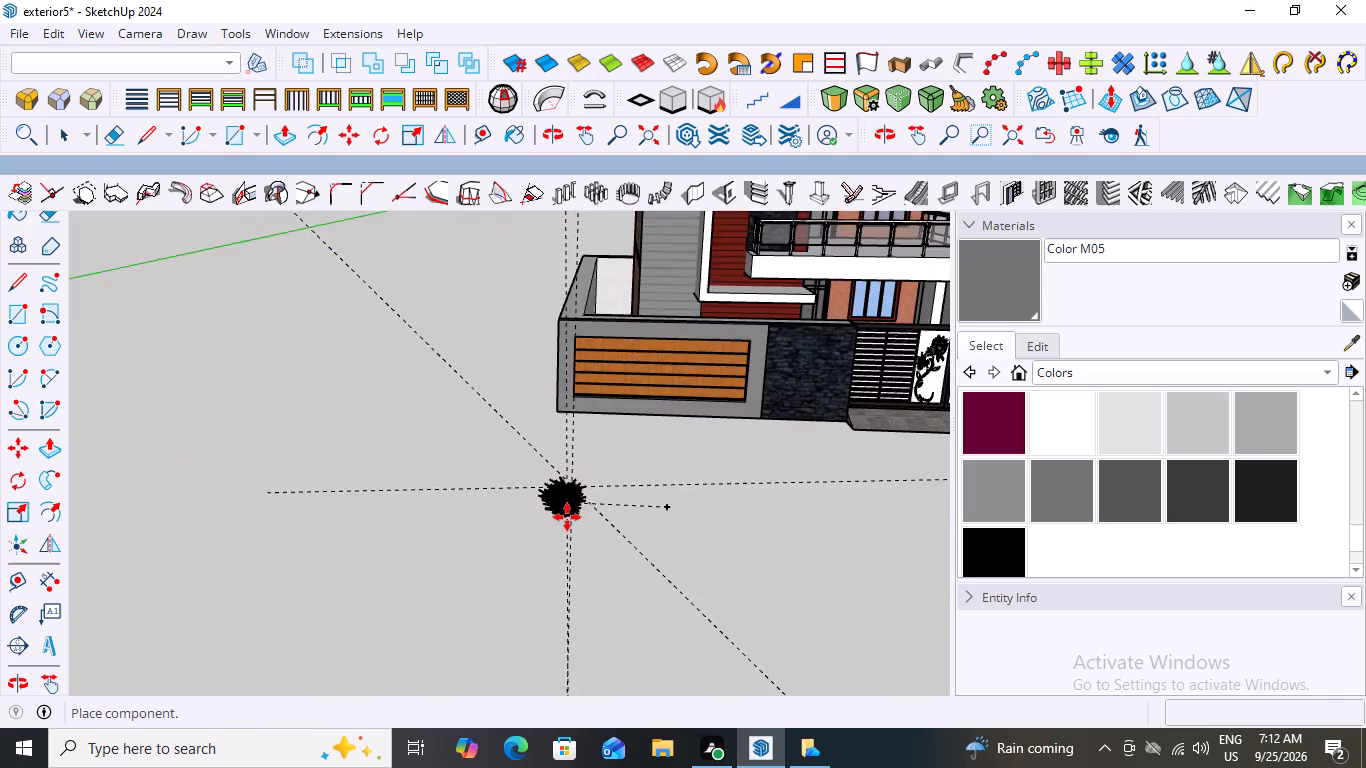
{"action": "scroll", "coordinate": [567, 517], "scroll_direction": "up", "scroll_amount": 8}
{"action": "left_click", "coordinate": [559, 382]}
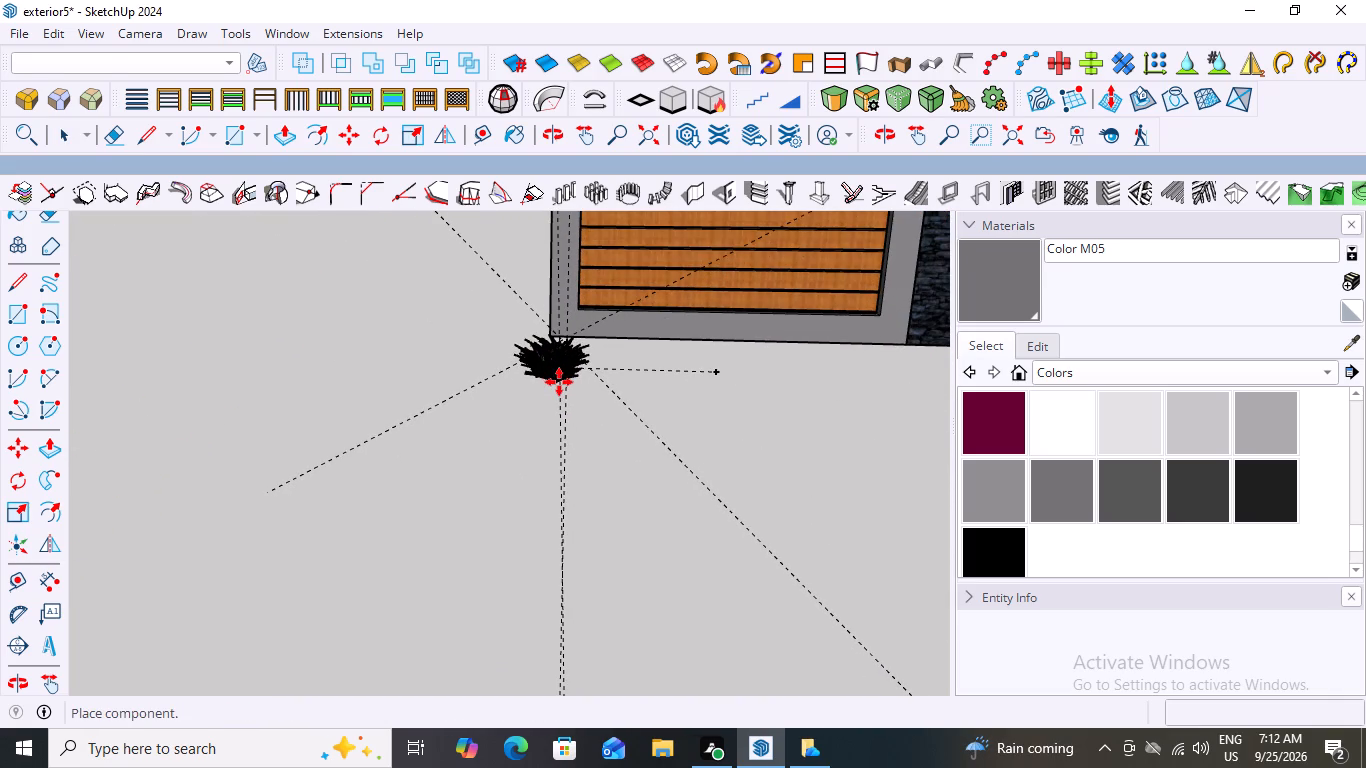
{"action": "key", "text": "space"}
{"action": "left_click", "coordinate": [351, 397]}
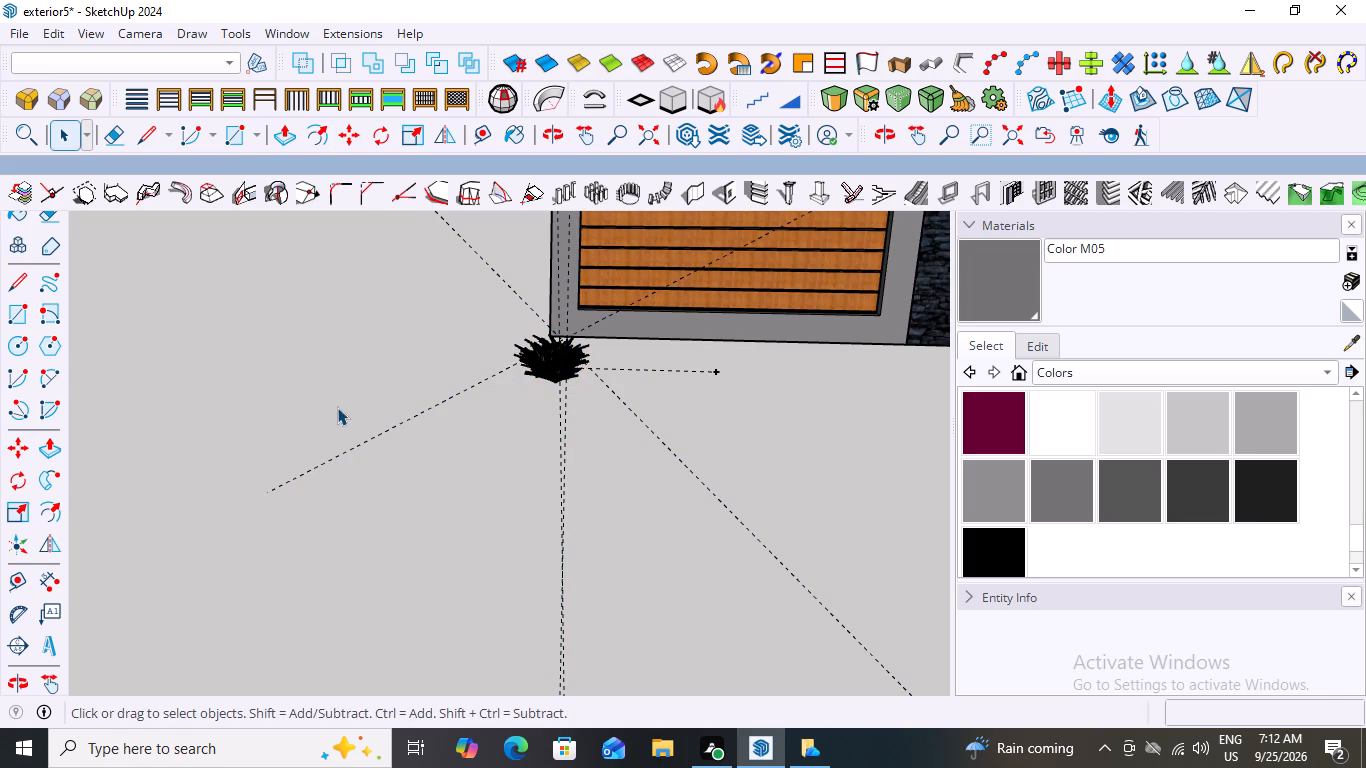
{"action": "double_click", "coordinate": [298, 312]}
Move the grass plant about 6' 1" so its bounding-box corner meets the base corner of the front boundary wall.
{"action": "scroll", "coordinate": [283, 376], "scroll_direction": "down", "scroll_amount": 13}
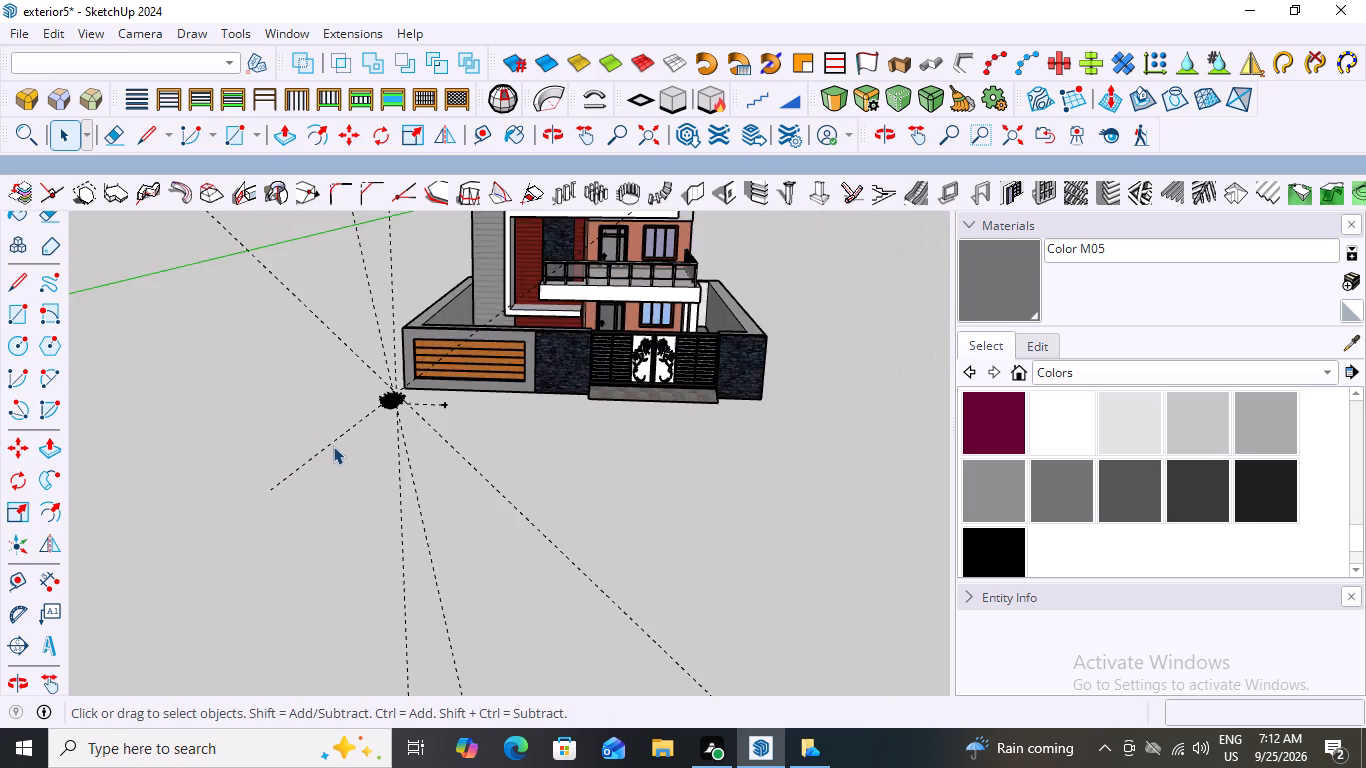
{"action": "middle_click_drag", "start_coordinate": [333, 446], "coordinate": [544, 444]}
{"action": "scroll", "coordinate": [484, 437], "scroll_direction": "up", "scroll_amount": 13}
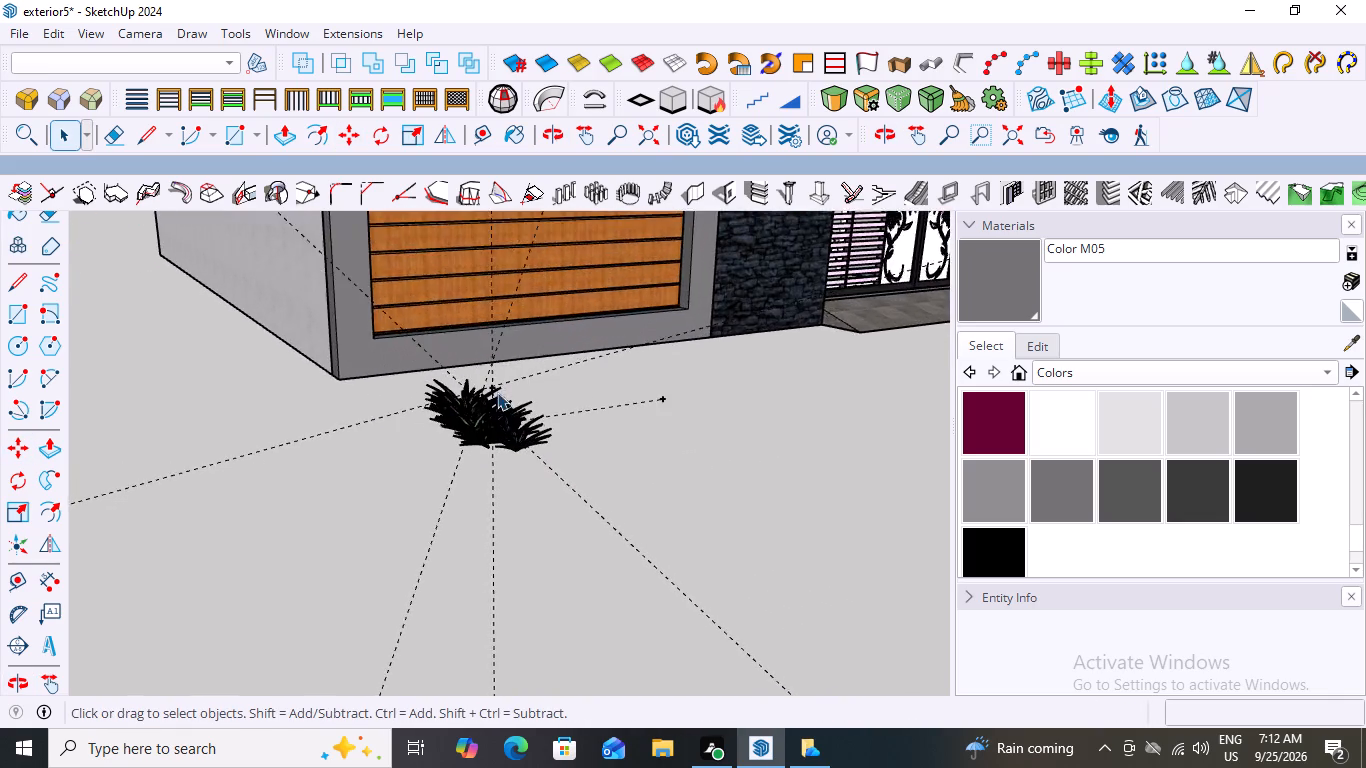
{"action": "scroll", "coordinate": [497, 392], "scroll_direction": "up", "scroll_amount": 10}
{"action": "left_click", "coordinate": [537, 401]}
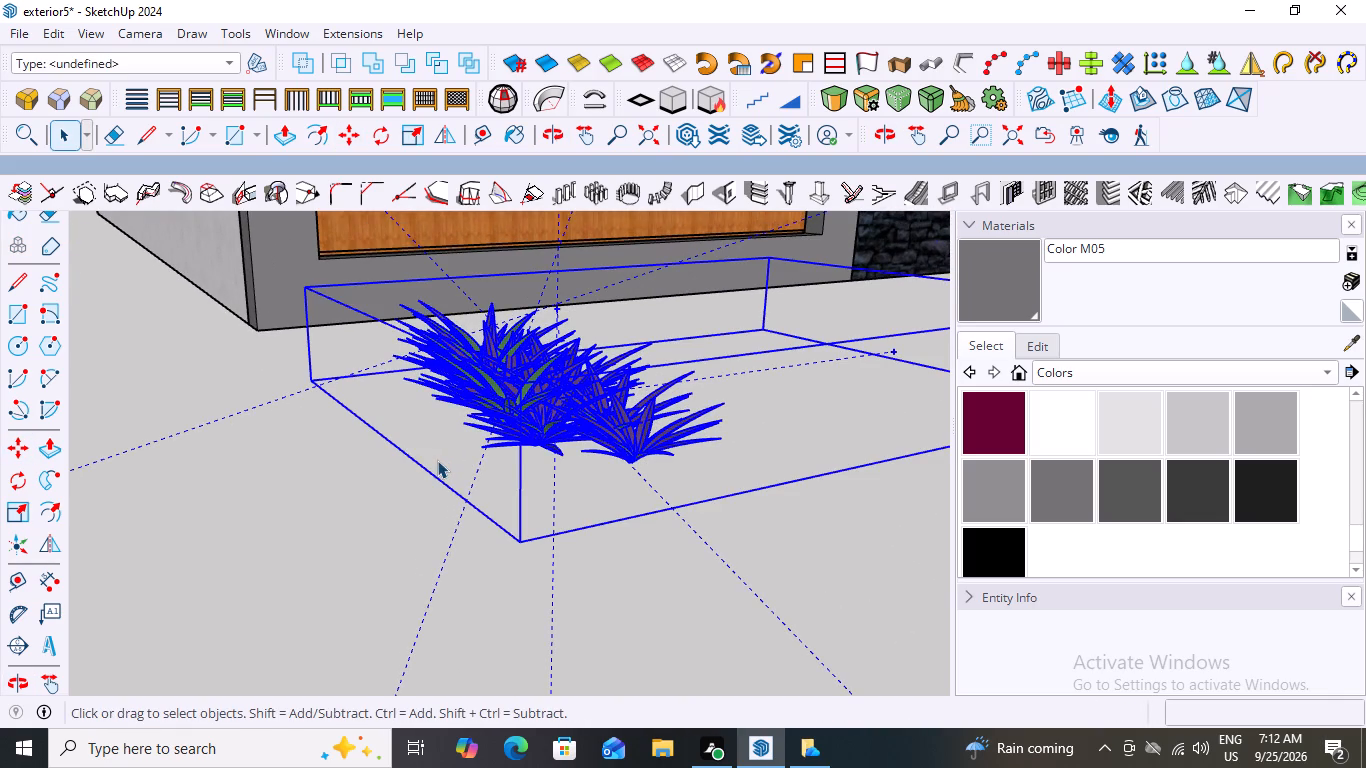
{"action": "key", "text": "m"}
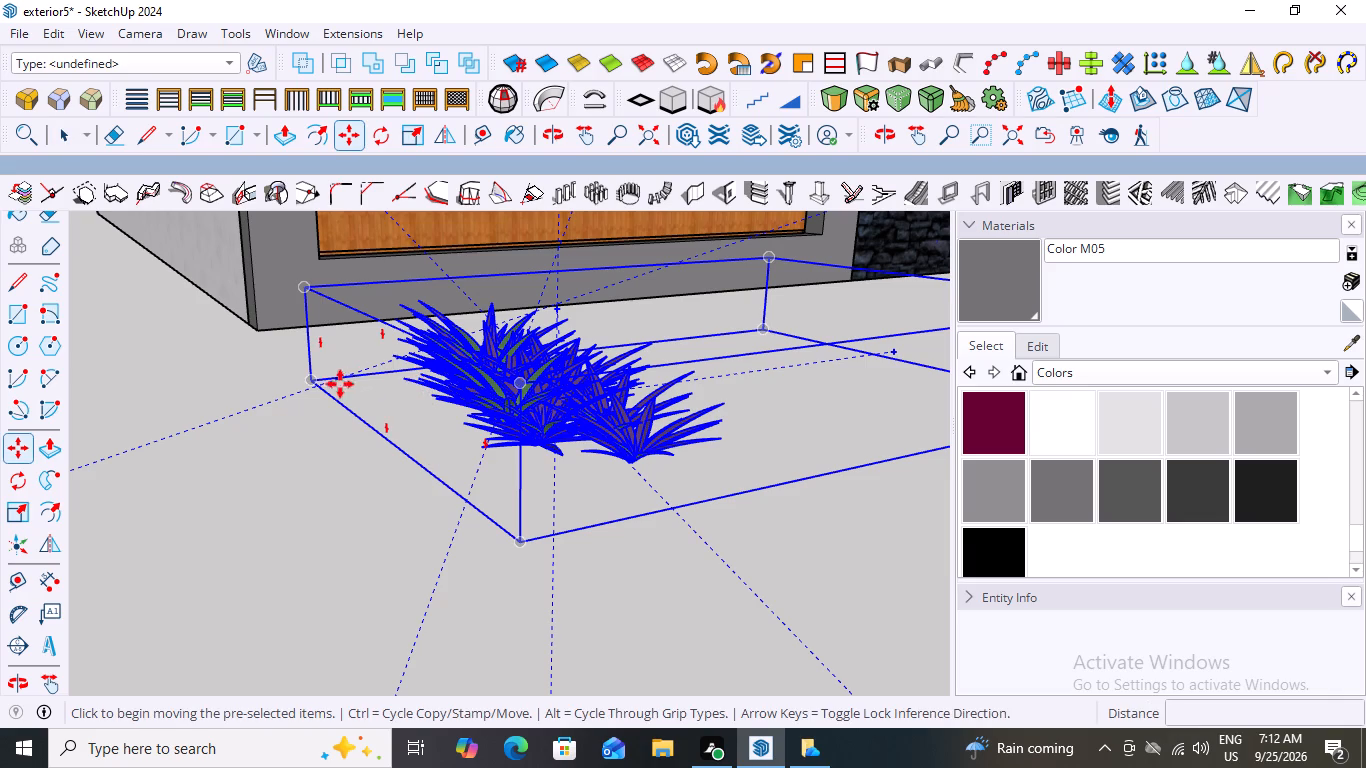
{"action": "left_click", "coordinate": [316, 384]}
{"action": "left_click", "coordinate": [260, 332]}
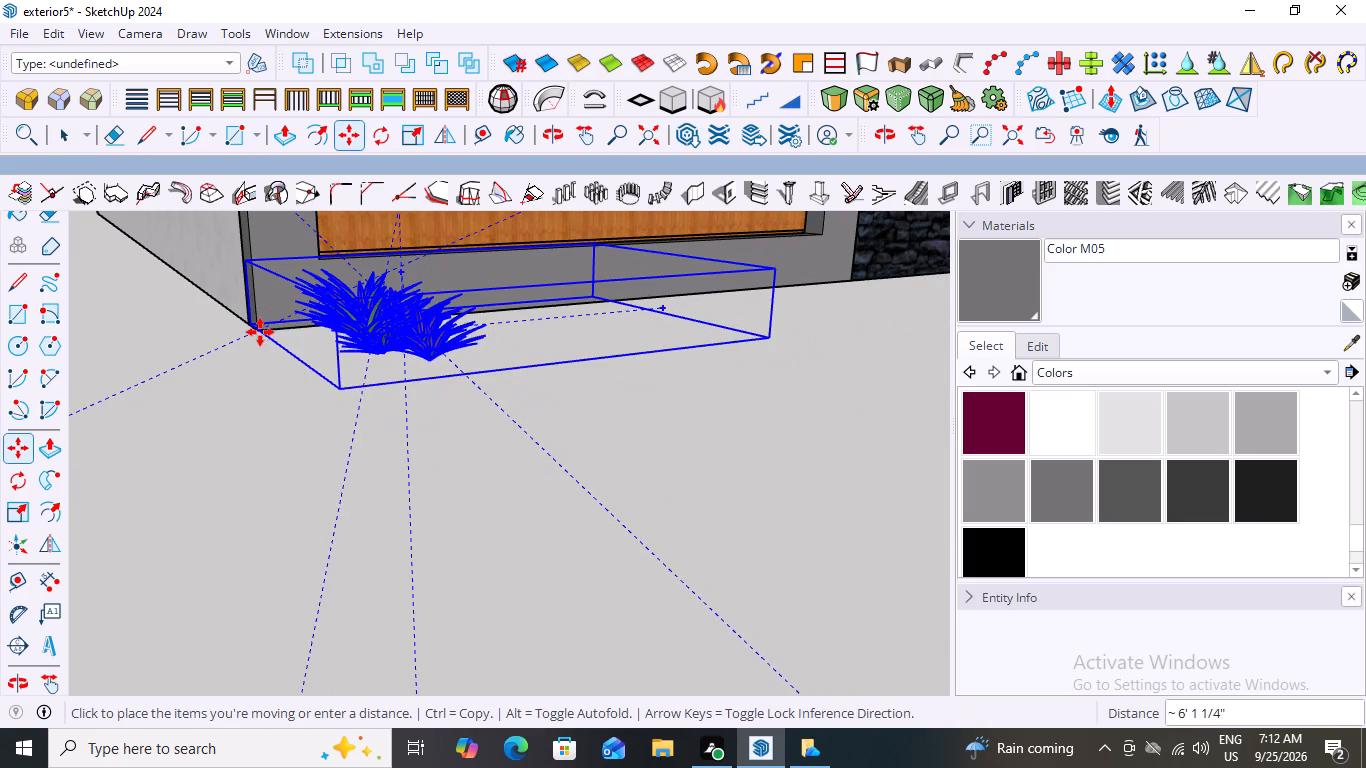
{"action": "key", "text": "space"}
{"action": "scroll", "coordinate": [228, 437], "scroll_direction": "down", "scroll_amount": 20}
{"action": "scroll", "coordinate": [228, 437], "scroll_direction": "down", "scroll_amount": 3}
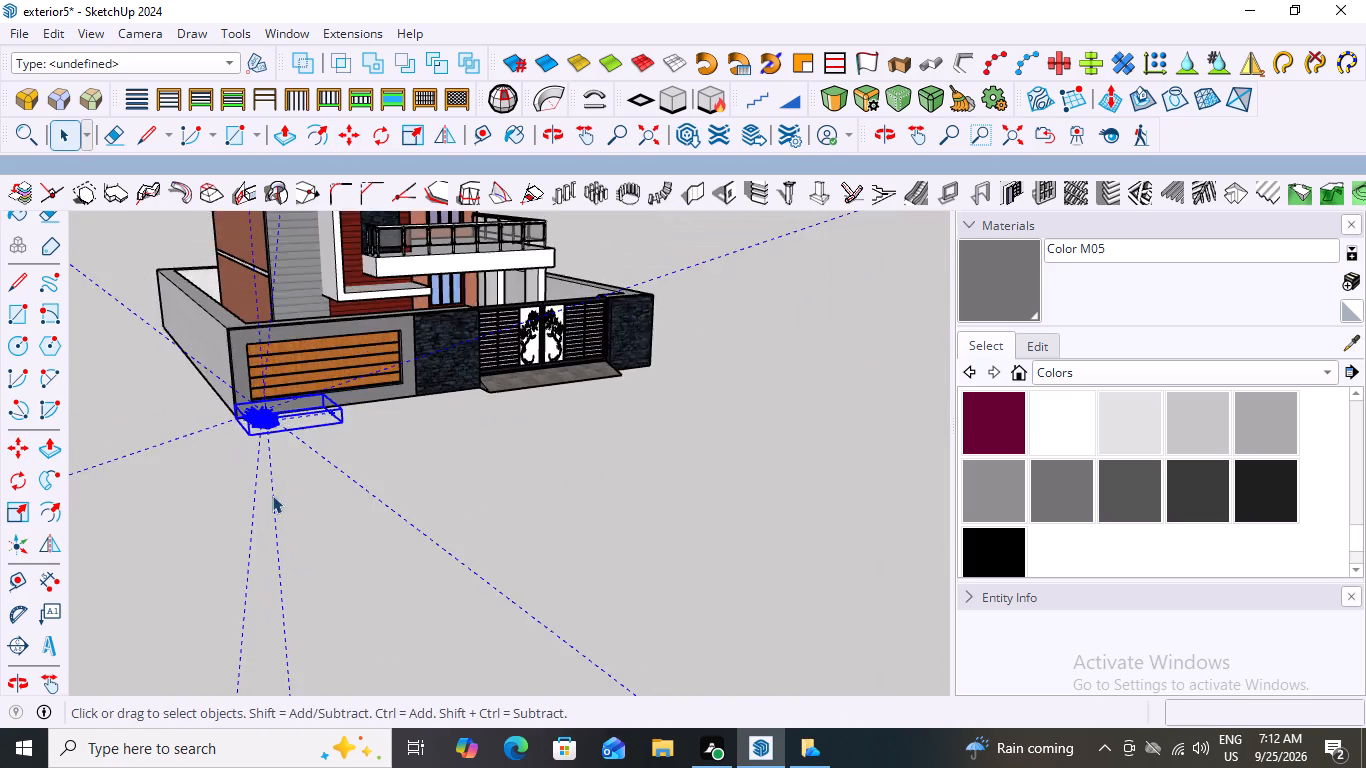
{"action": "scroll", "coordinate": [272, 495], "scroll_direction": "down", "scroll_amount": 3}
{"action": "key", "text": "space"}
{"action": "double_click", "coordinate": [591, 287]}
{"action": "triple_click", "coordinate": [587, 280]}
{"action": "left_click", "coordinate": [587, 280]}
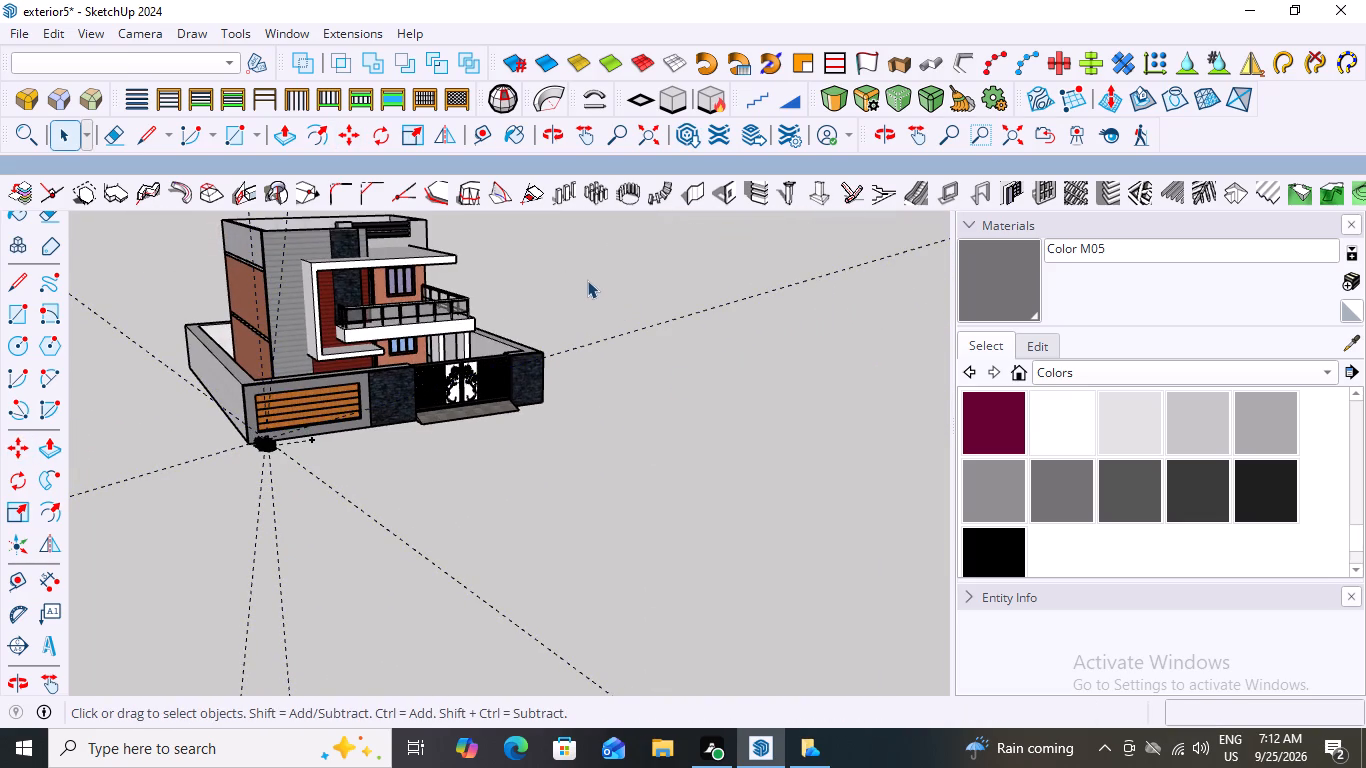
Open the grass plant component and delete the two long steep dashed guide lines that rise past the boundary wall corner.
{"action": "scroll", "coordinate": [644, 356], "scroll_direction": "down", "scroll_amount": 10}
{"action": "middle_click_drag", "start_coordinate": [603, 447], "coordinate": [434, 449]}
{"action": "scroll", "coordinate": [444, 406], "scroll_direction": "up", "scroll_amount": 7}
{"action": "scroll", "coordinate": [434, 326], "scroll_direction": "up", "scroll_amount": 10}
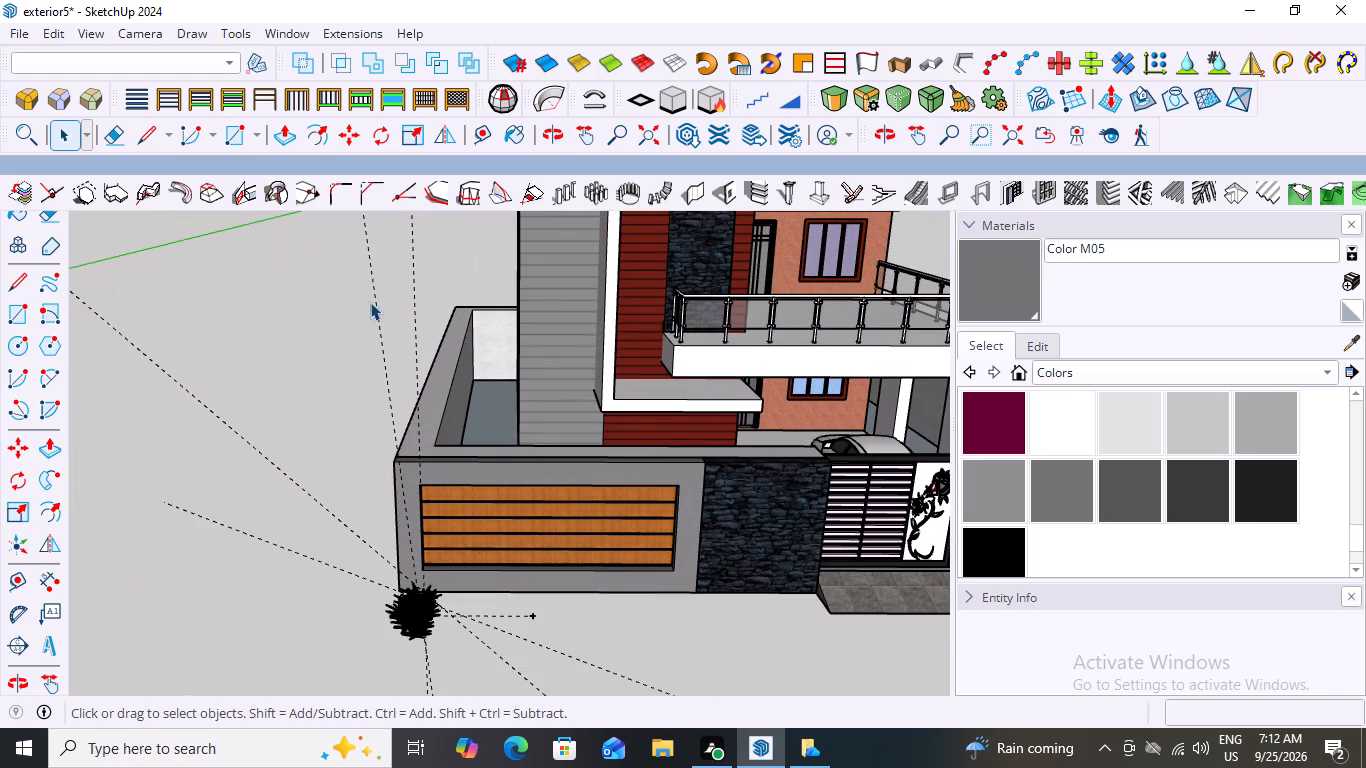
{"action": "left_click", "coordinate": [375, 305]}
{"action": "left_click", "coordinate": [375, 305]}
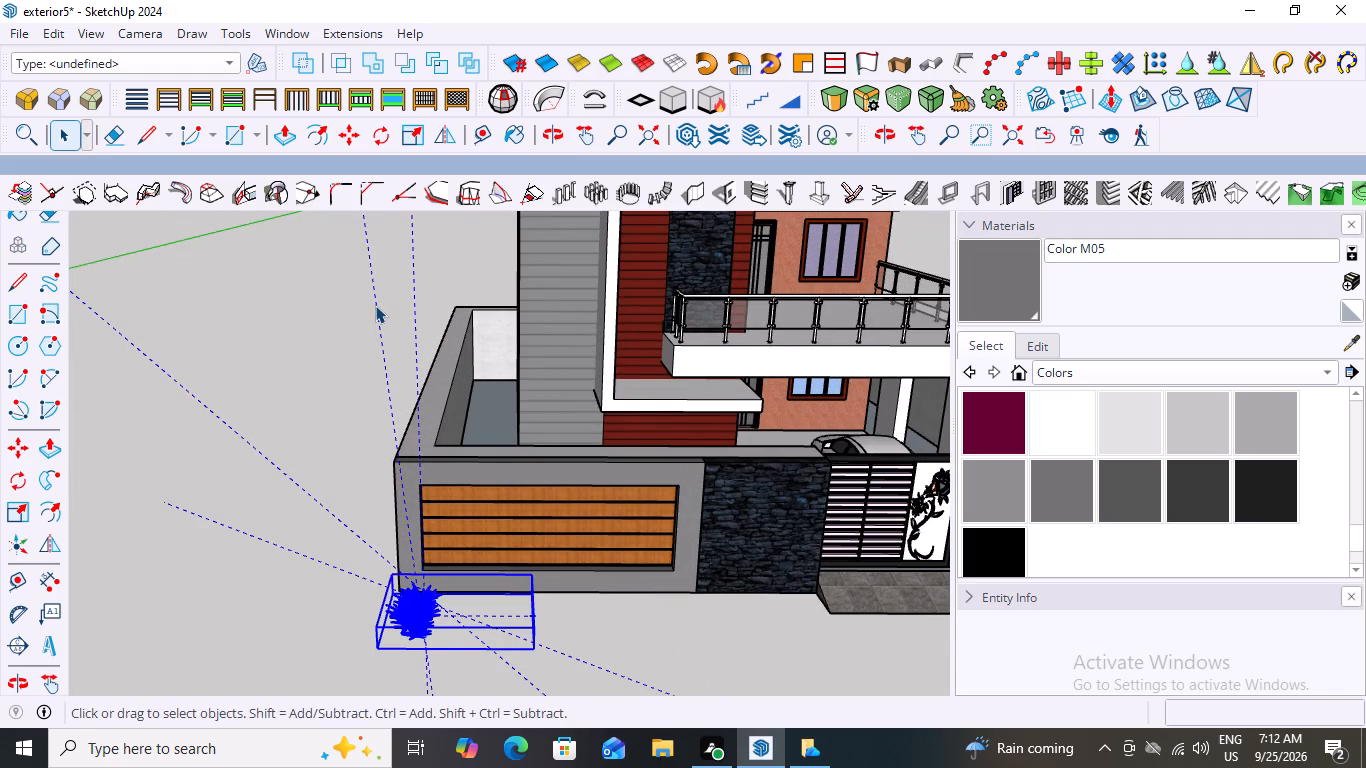
{"action": "double_click", "coordinate": [375, 305]}
{"action": "left_click", "coordinate": [375, 305]}
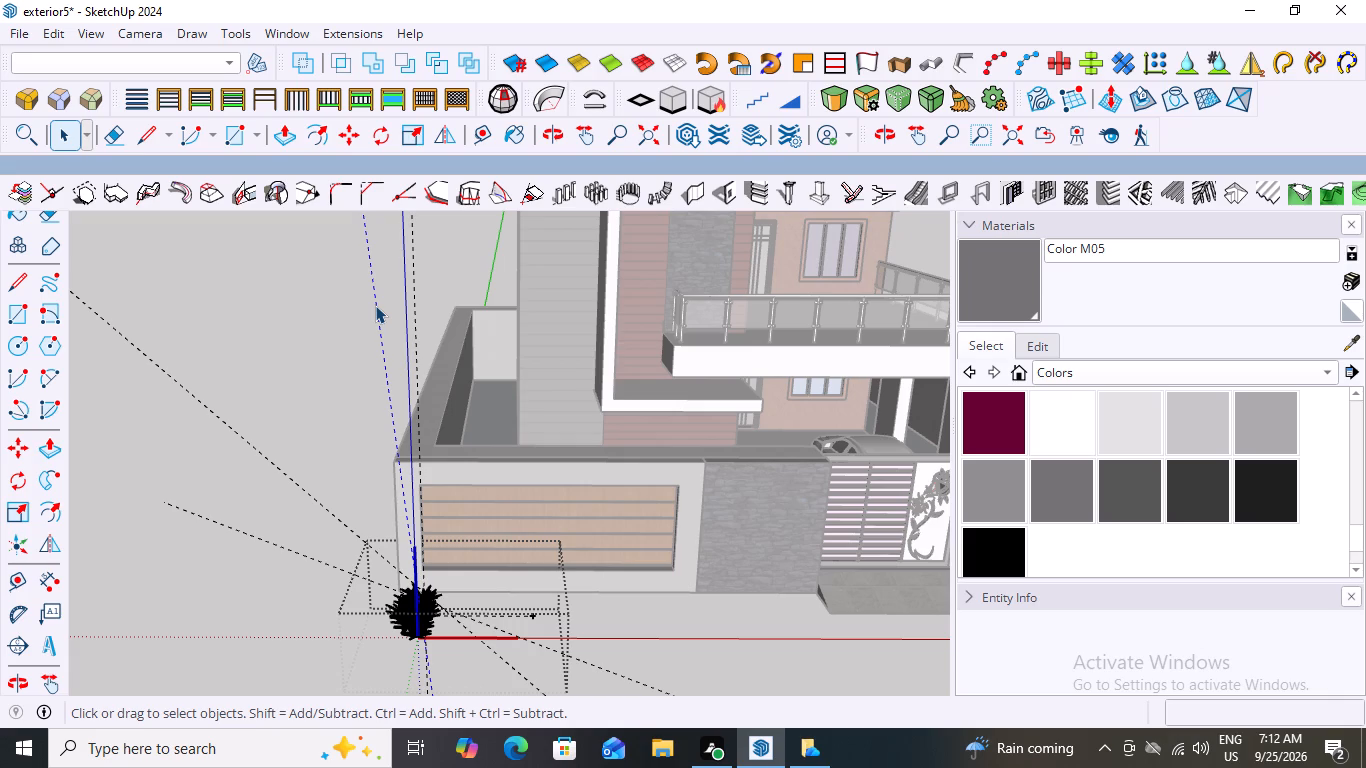
{"action": "key", "text": "Delete"}
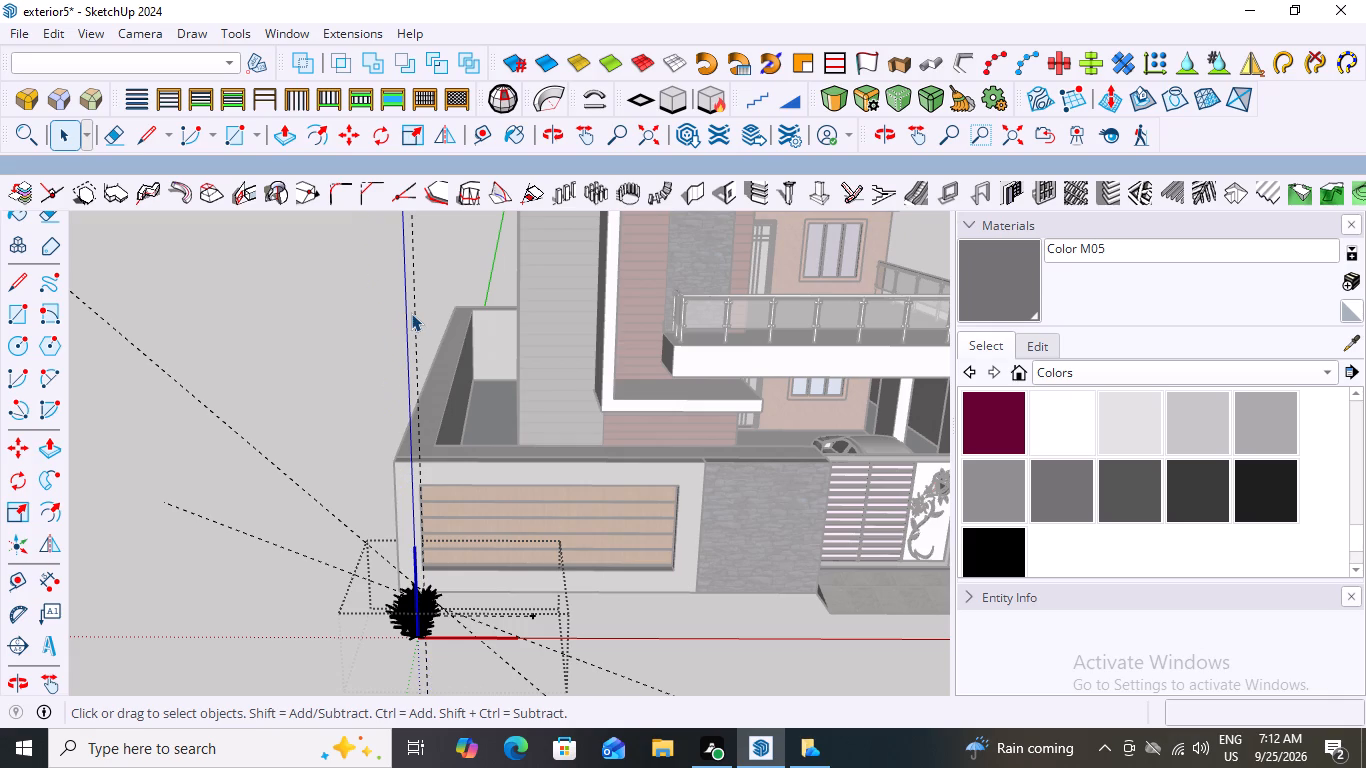
{"action": "left_click", "coordinate": [415, 316]}
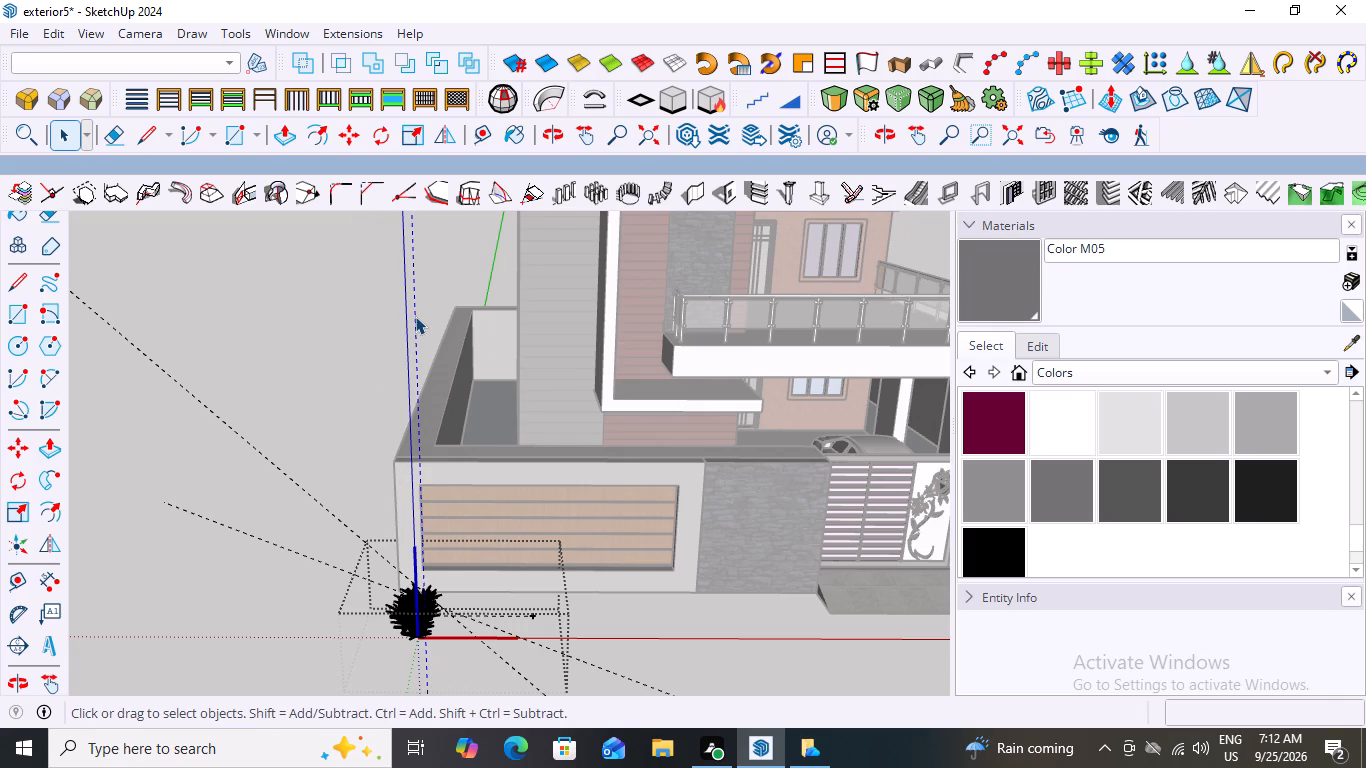
{"action": "key", "text": "Delete"}
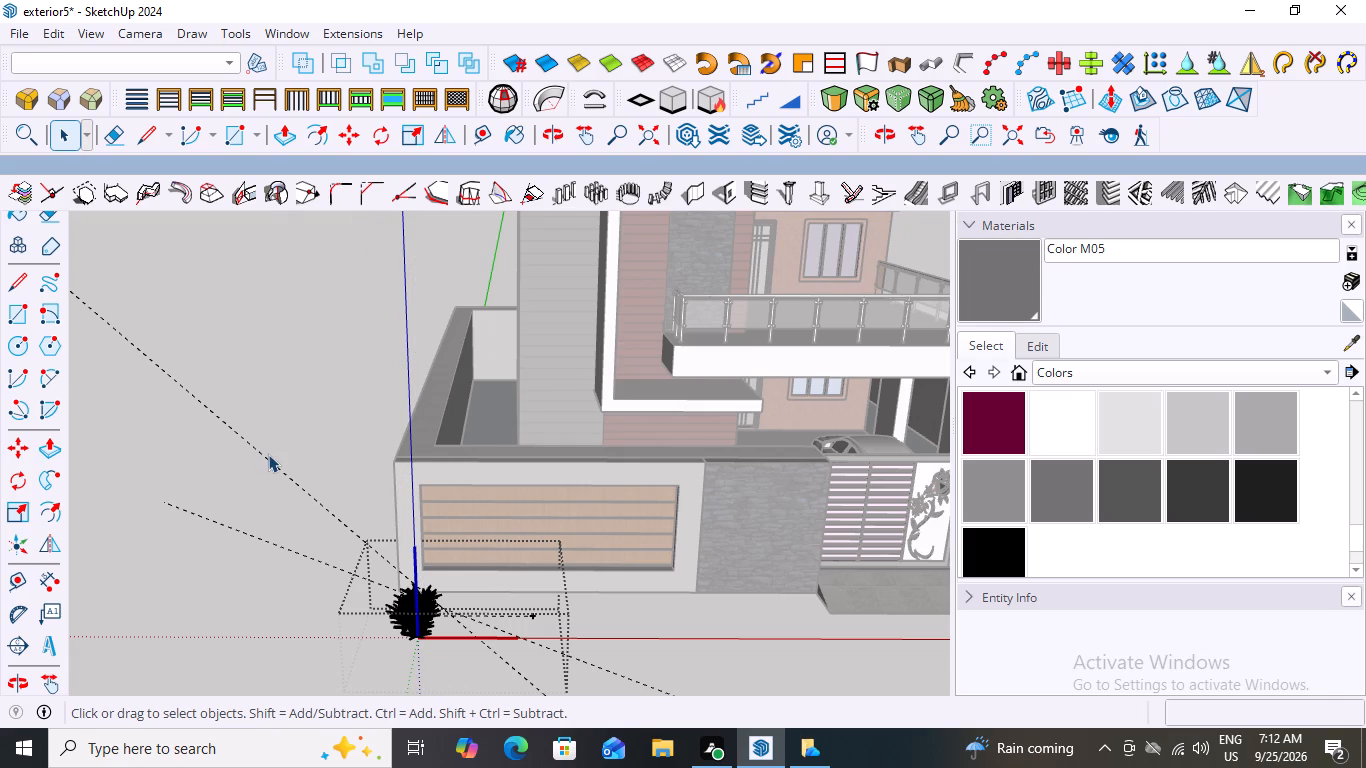
Delete the two long diagonal dashed guide lines crossing the ground through the grass plant component.
{"action": "left_click", "coordinate": [268, 454]}
{"action": "left_click", "coordinate": [268, 461]}
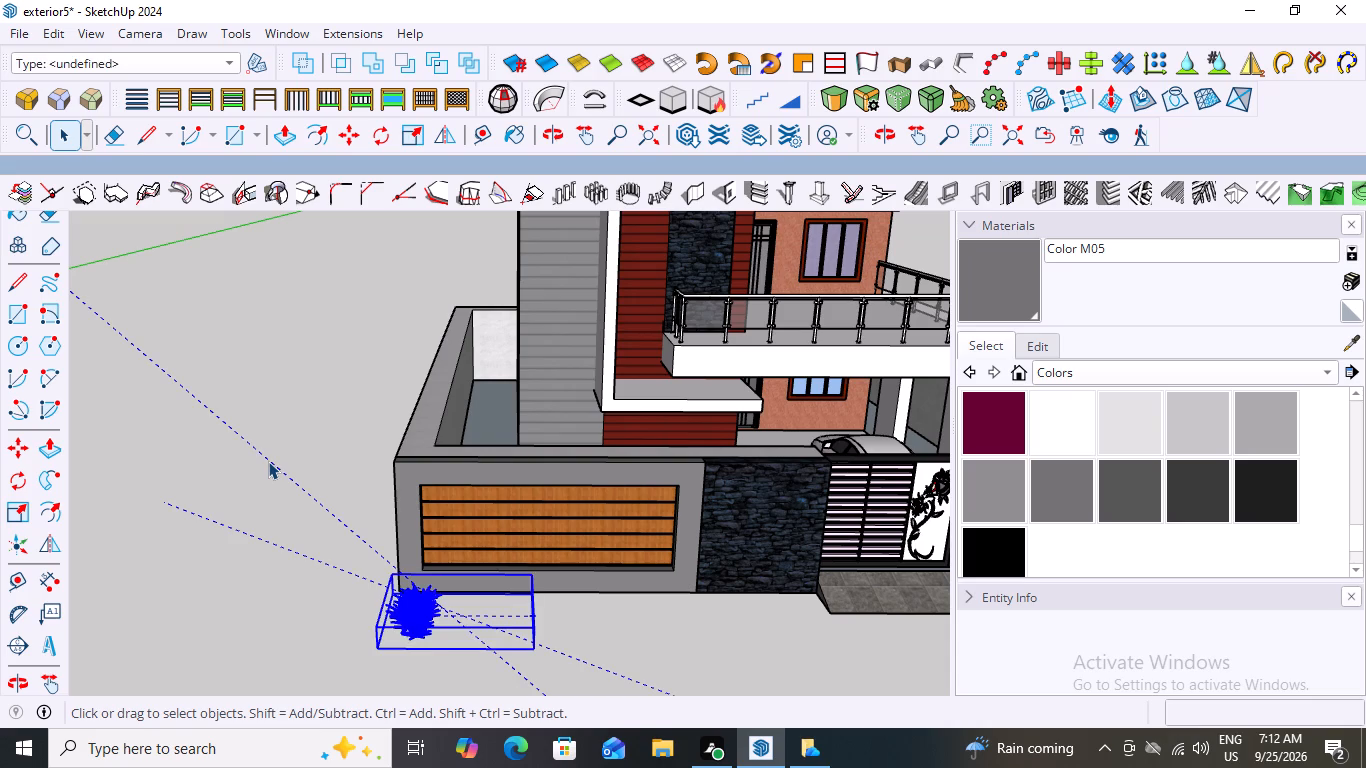
{"action": "double_click", "coordinate": [268, 461]}
{"action": "left_click", "coordinate": [268, 461]}
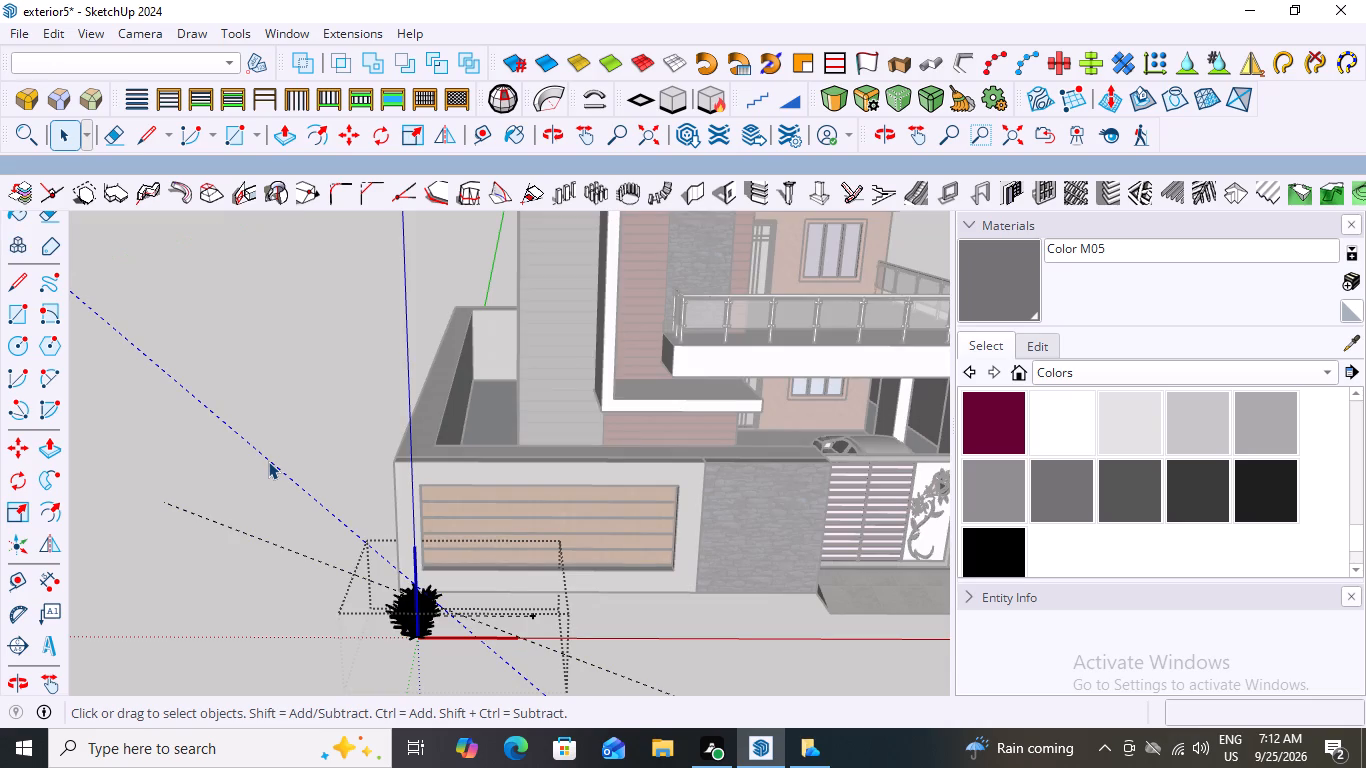
{"action": "key", "text": "Delete"}
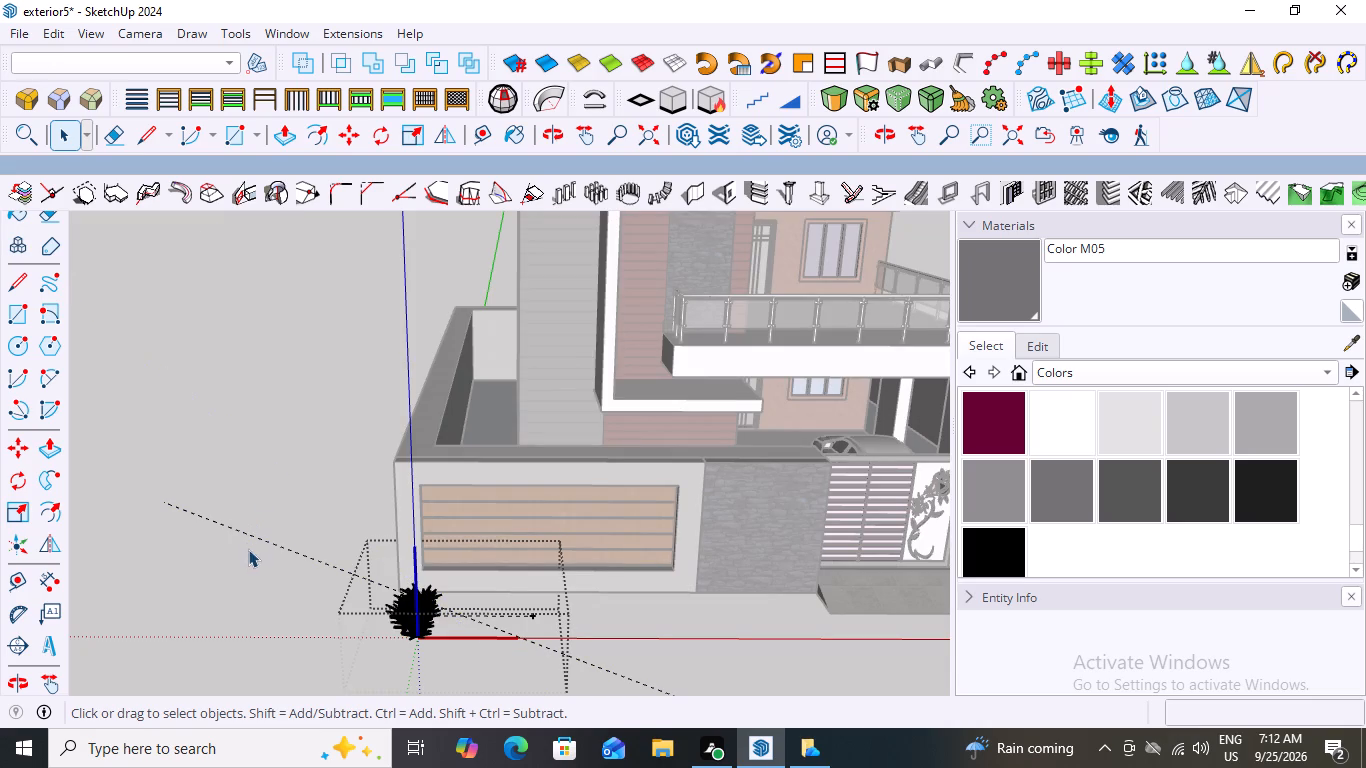
{"action": "left_click", "coordinate": [264, 536]}
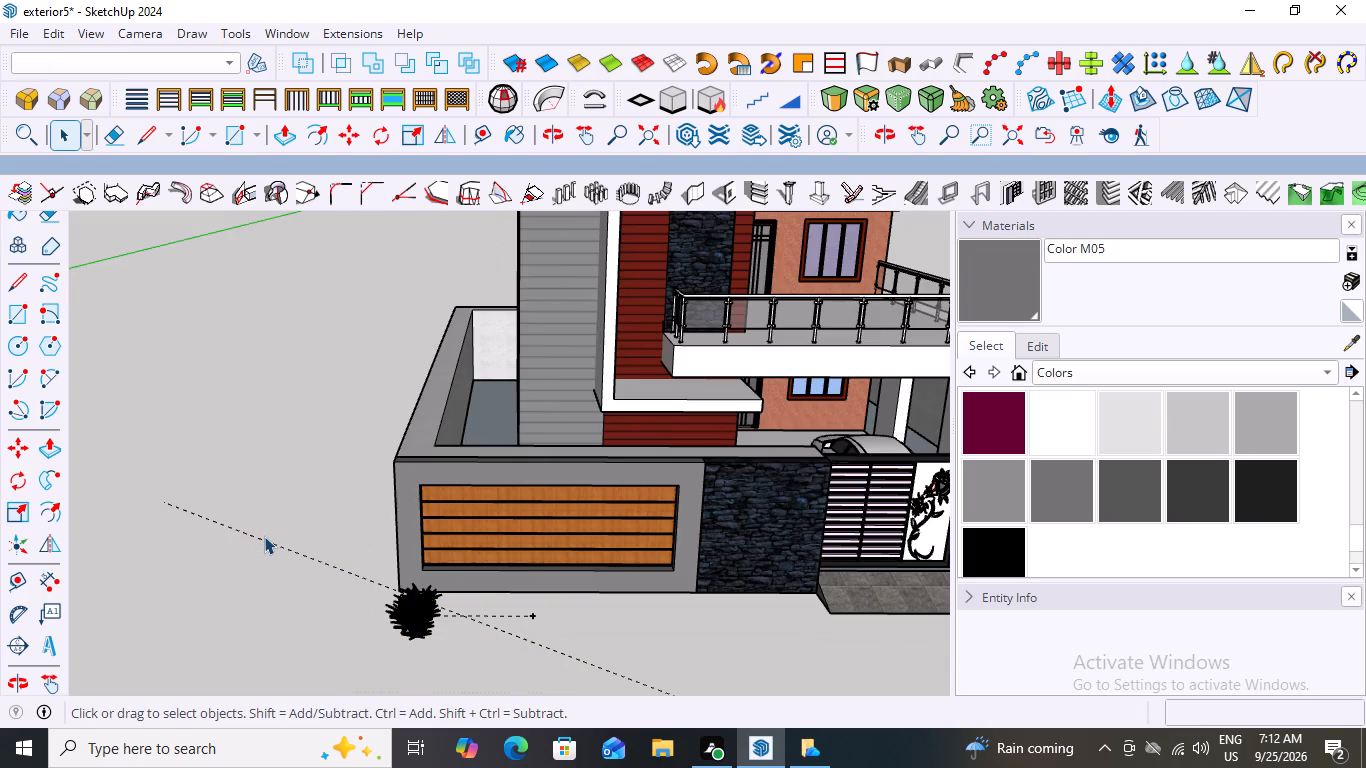
{"action": "left_click", "coordinate": [266, 542]}
{"action": "double_click", "coordinate": [266, 542]}
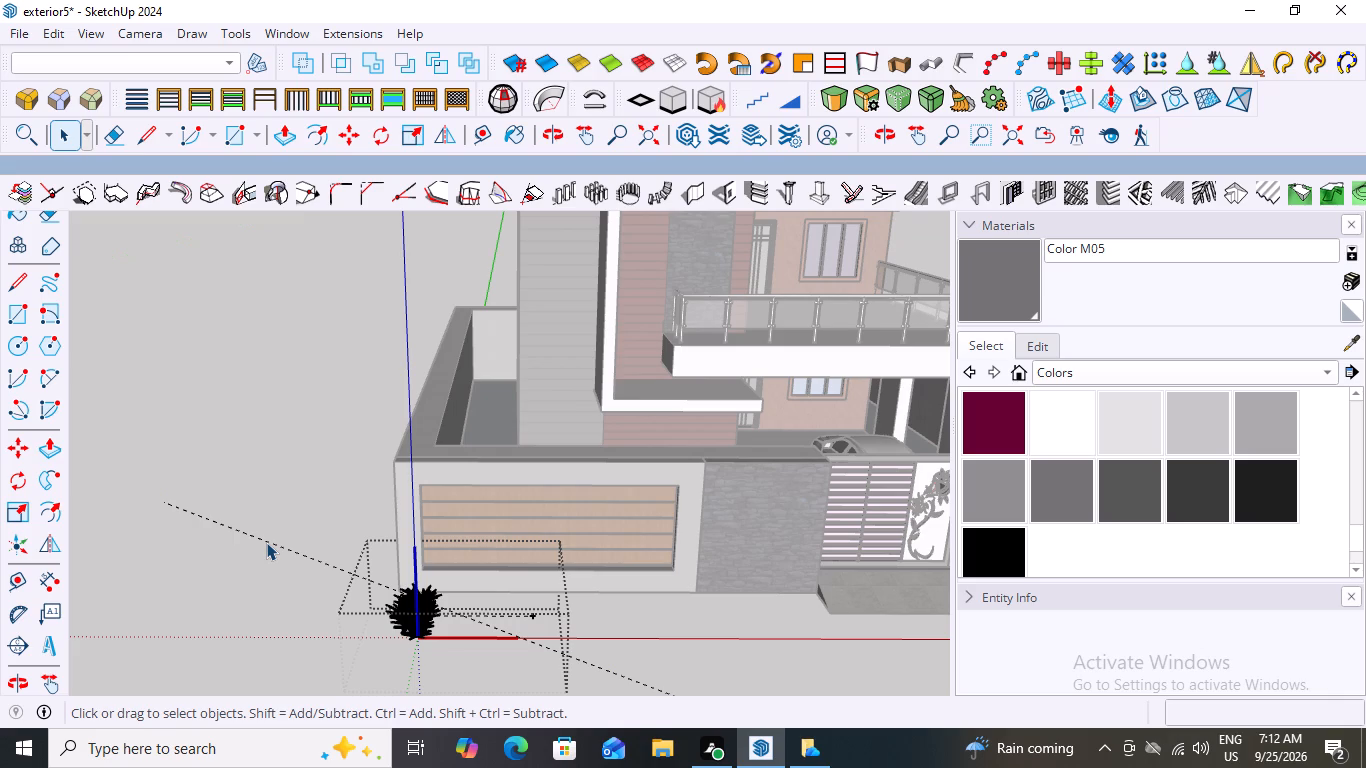
{"action": "left_click", "coordinate": [266, 542]}
{"action": "key", "text": "Delete"}
Delete the short dashed guide line extending from the grass plant along the boundary wall's base, and exit the component.
{"action": "scroll", "coordinate": [402, 609], "scroll_direction": "up", "scroll_amount": 11}
{"action": "left_click", "coordinate": [229, 391]}
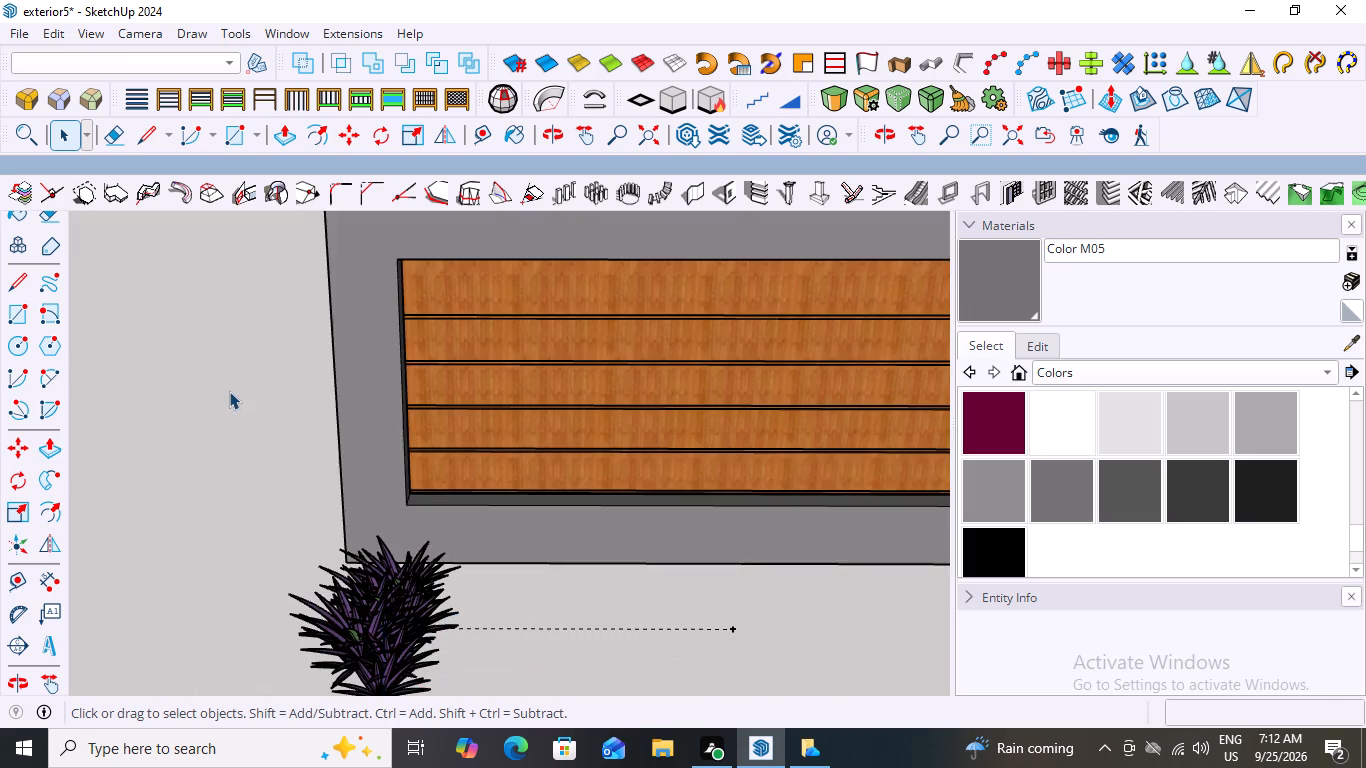
{"action": "scroll", "coordinate": [440, 399], "scroll_direction": "down", "scroll_amount": 9}
{"action": "scroll", "coordinate": [543, 519], "scroll_direction": "up", "scroll_amount": 3}
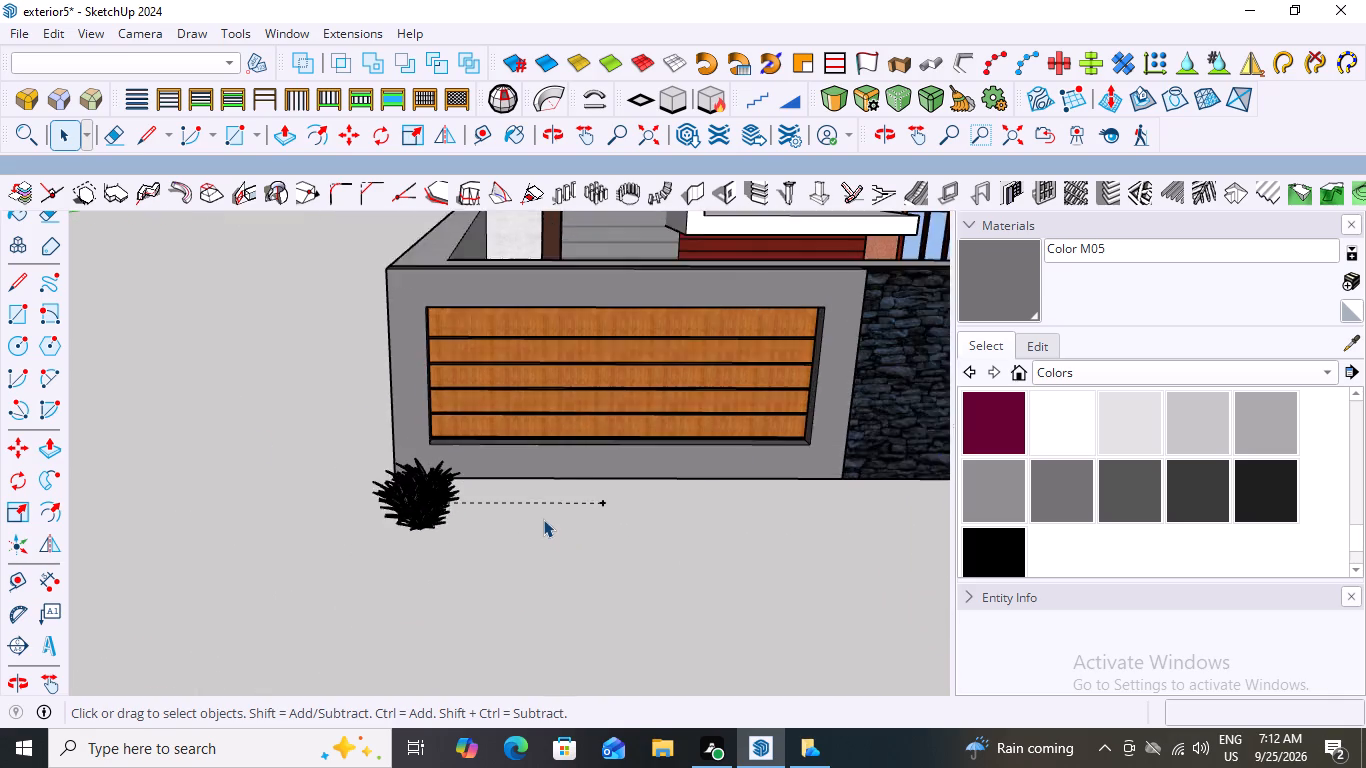
{"action": "scroll", "coordinate": [543, 519], "scroll_direction": "up", "scroll_amount": 8}
{"action": "left_click", "coordinate": [525, 483]}
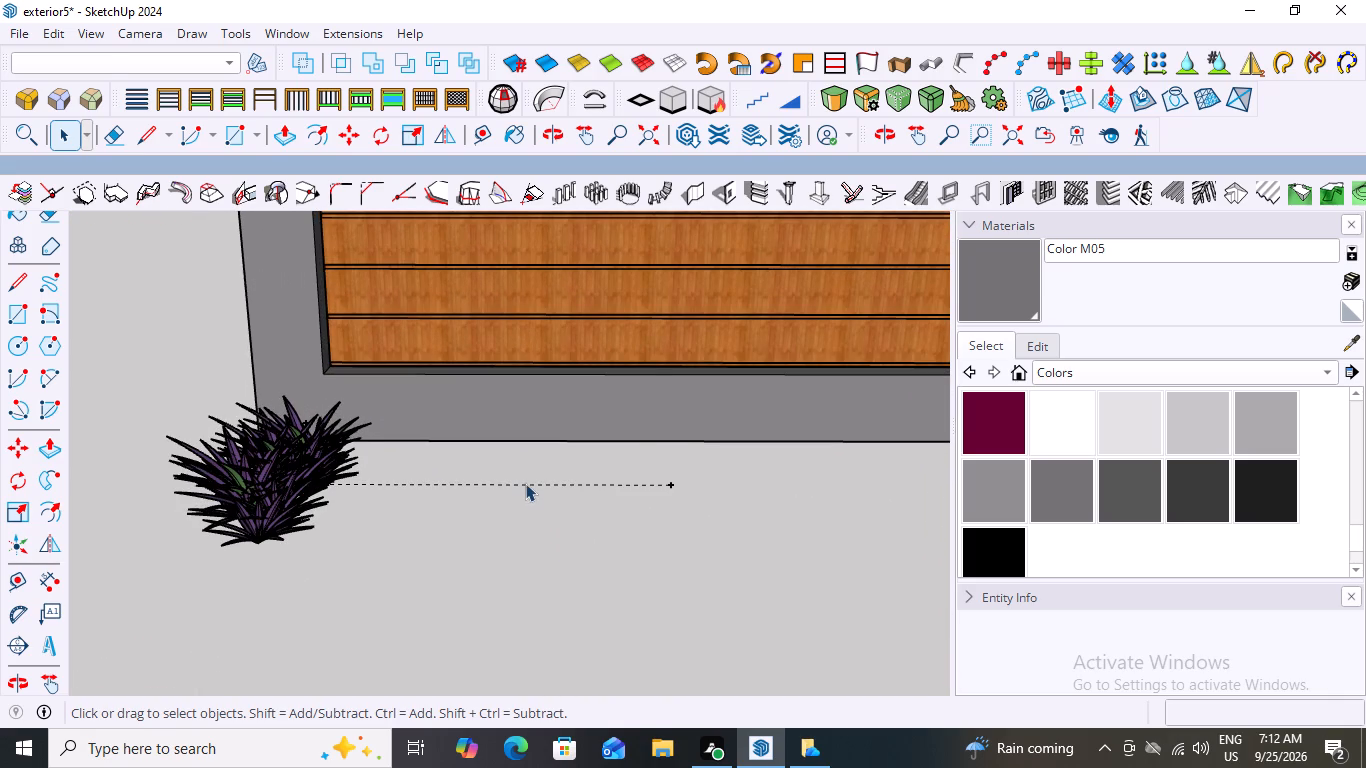
{"action": "left_click", "coordinate": [525, 483]}
{"action": "right_click", "coordinate": [525, 483]}
{"action": "left_click", "coordinate": [525, 483]}
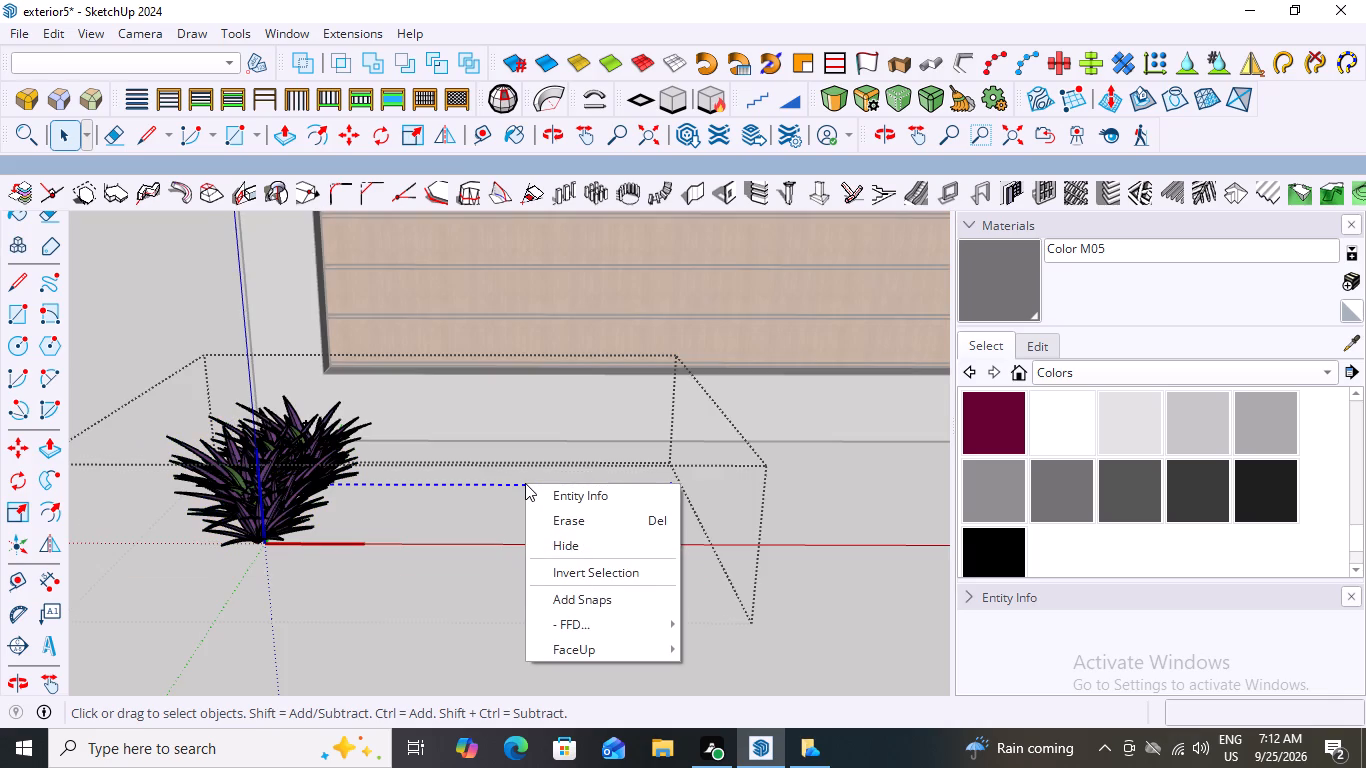
{"action": "key", "text": "Delete"}
{"action": "scroll", "coordinate": [450, 534], "scroll_direction": "down", "scroll_amount": 3}
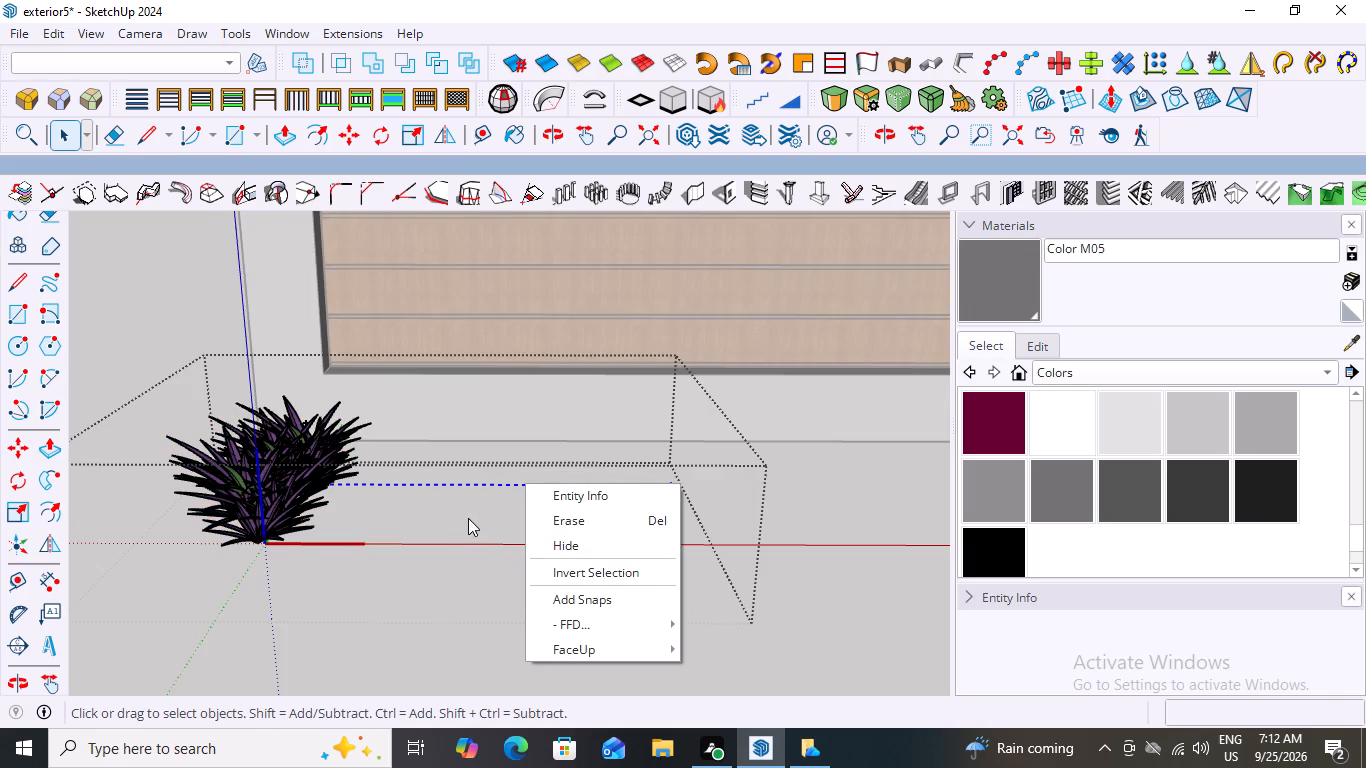
{"action": "left_click", "coordinate": [468, 518]}
{"action": "left_click", "coordinate": [504, 485]}
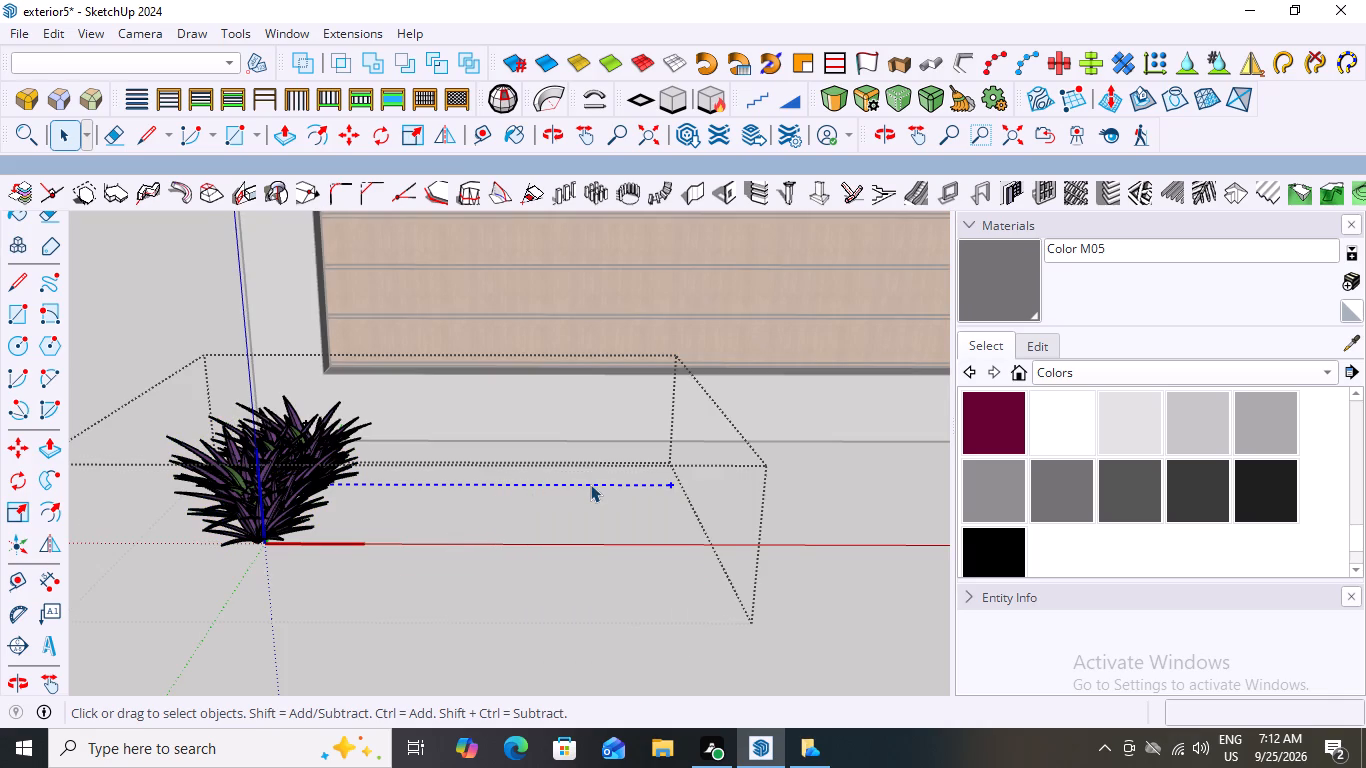
{"action": "key", "text": "Delete"}
{"action": "scroll", "coordinate": [580, 487], "scroll_direction": "down", "scroll_amount": 4}
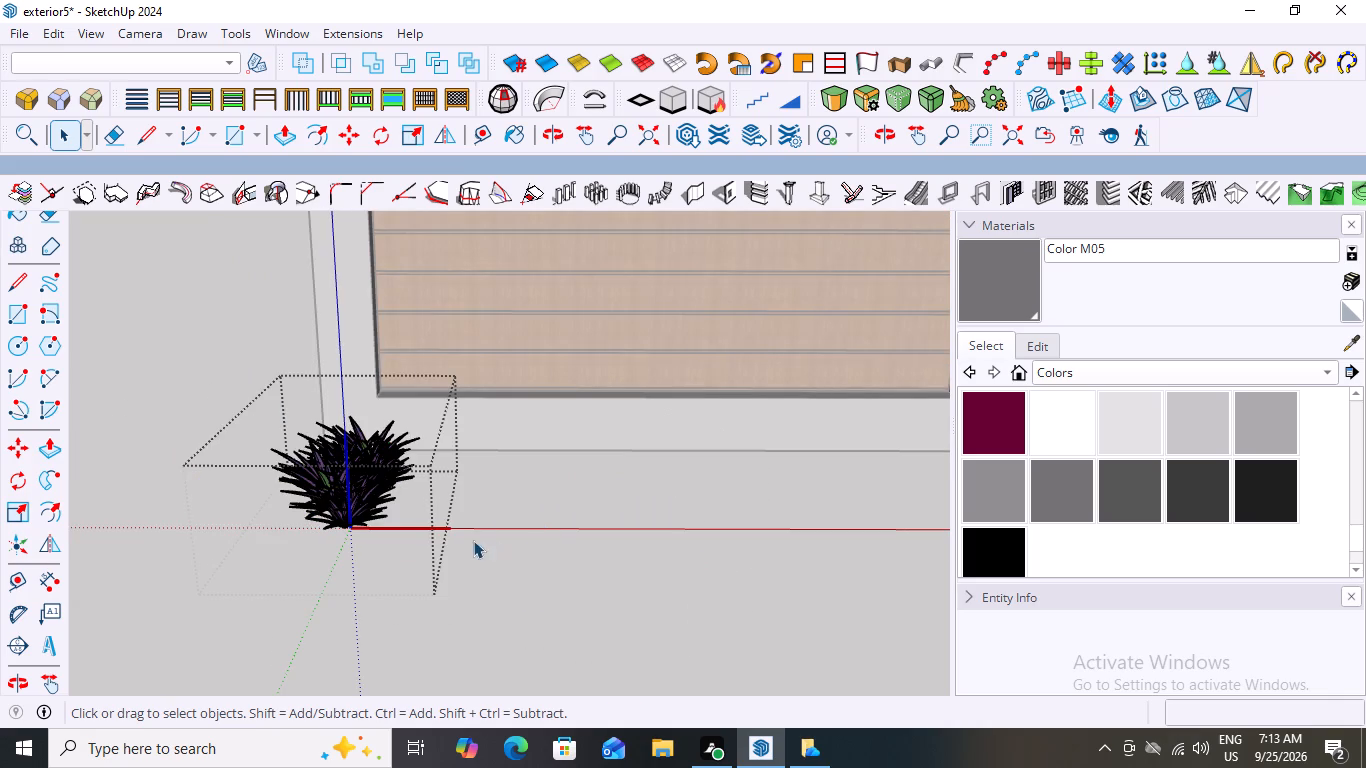
{"action": "key", "text": "space"}
{"action": "left_click", "coordinate": [541, 481]}
Delete the remaining short vertical dashed guide line rising from among the leaves inside the grass component.
{"action": "scroll", "coordinate": [558, 456], "scroll_direction": "down", "scroll_amount": 7}
{"action": "middle_click_drag", "start_coordinate": [461, 505], "coordinate": [586, 511]}
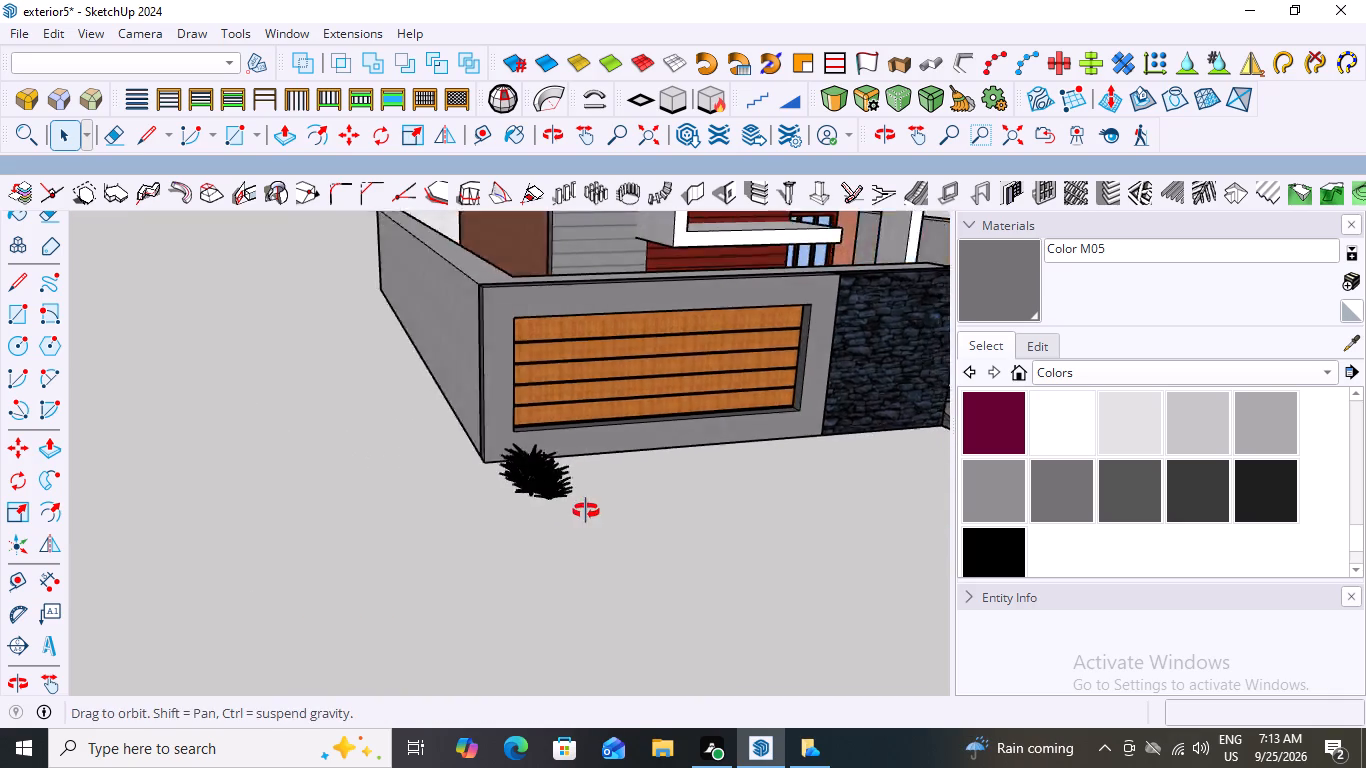
{"action": "middle_click_drag", "start_coordinate": [586, 511], "coordinate": [590, 510]}
{"action": "scroll", "coordinate": [590, 495], "scroll_direction": "up", "scroll_amount": 15}
{"action": "middle_click_drag", "start_coordinate": [638, 485], "coordinate": [500, 521]}
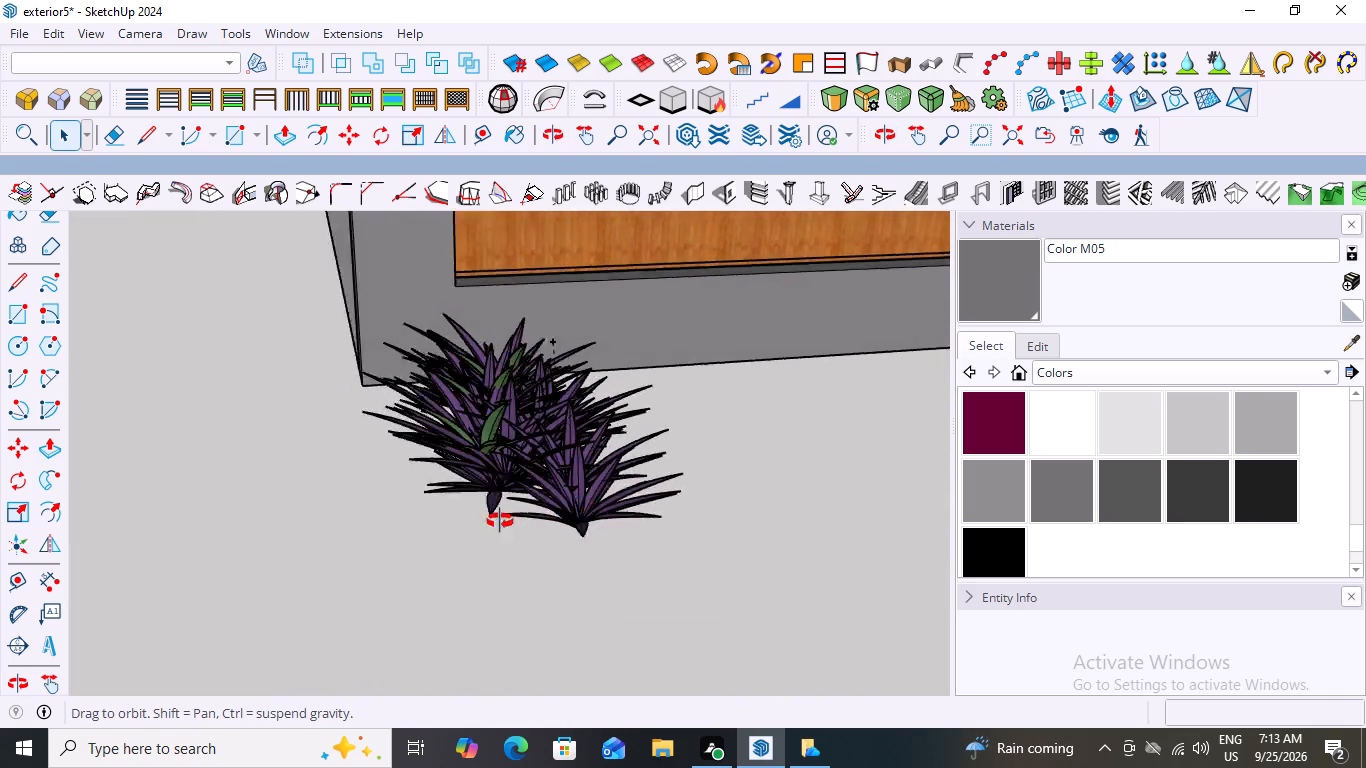
{"action": "middle_click_drag", "start_coordinate": [500, 521], "coordinate": [698, 569]}
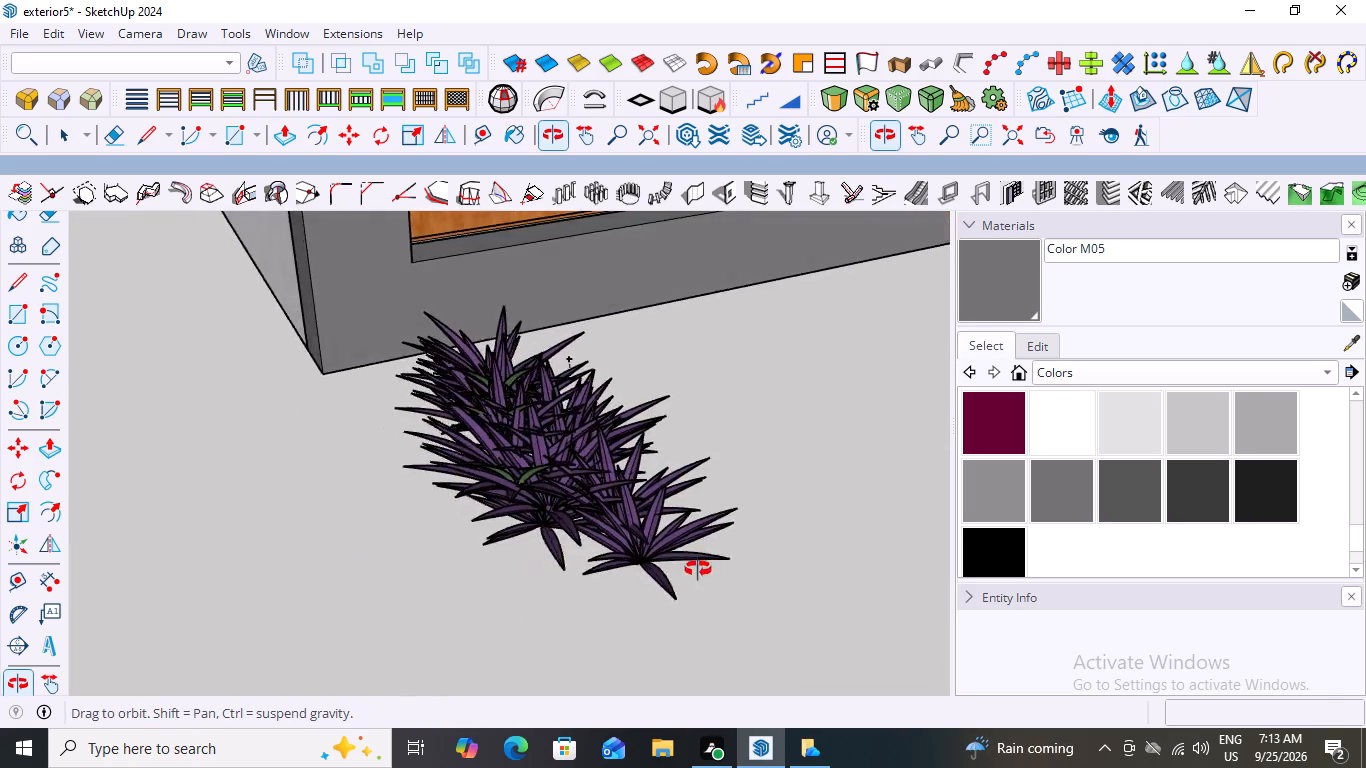
{"action": "middle_click_drag", "start_coordinate": [698, 569], "coordinate": [793, 554]}
{"action": "scroll", "coordinate": [596, 397], "scroll_direction": "up", "scroll_amount": 6}
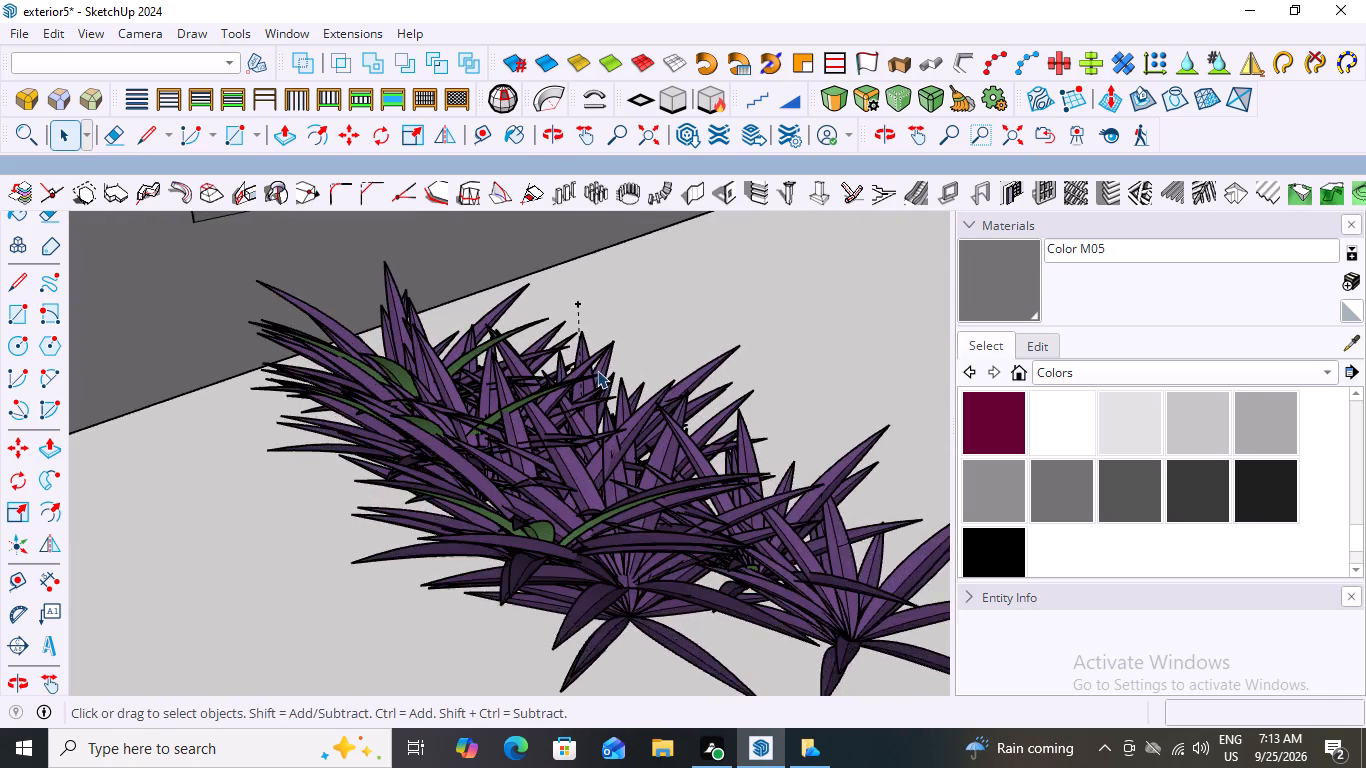
{"action": "scroll", "coordinate": [597, 370], "scroll_direction": "up", "scroll_amount": 2}
{"action": "triple_click", "coordinate": [570, 284]}
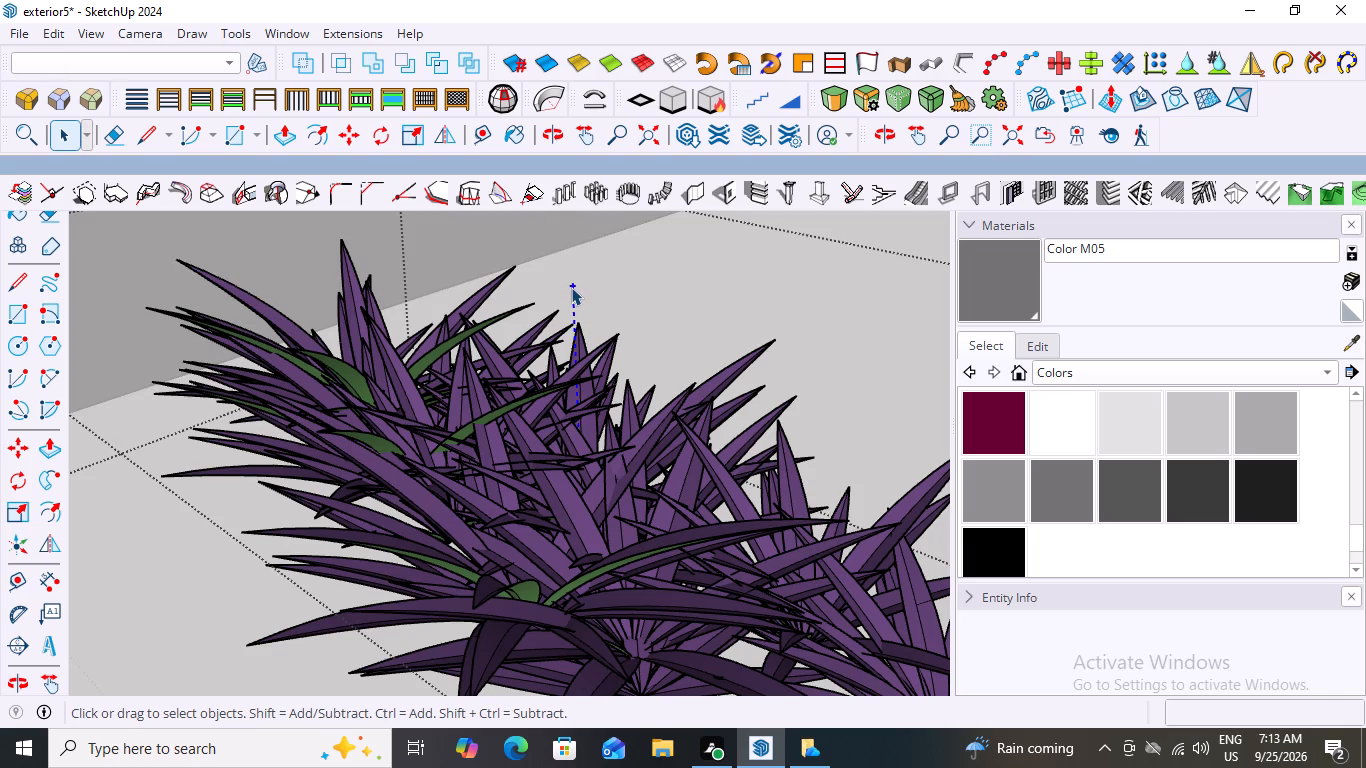
{"action": "key", "text": "Delete"}
{"action": "scroll", "coordinate": [485, 323], "scroll_direction": "down", "scroll_amount": 10}
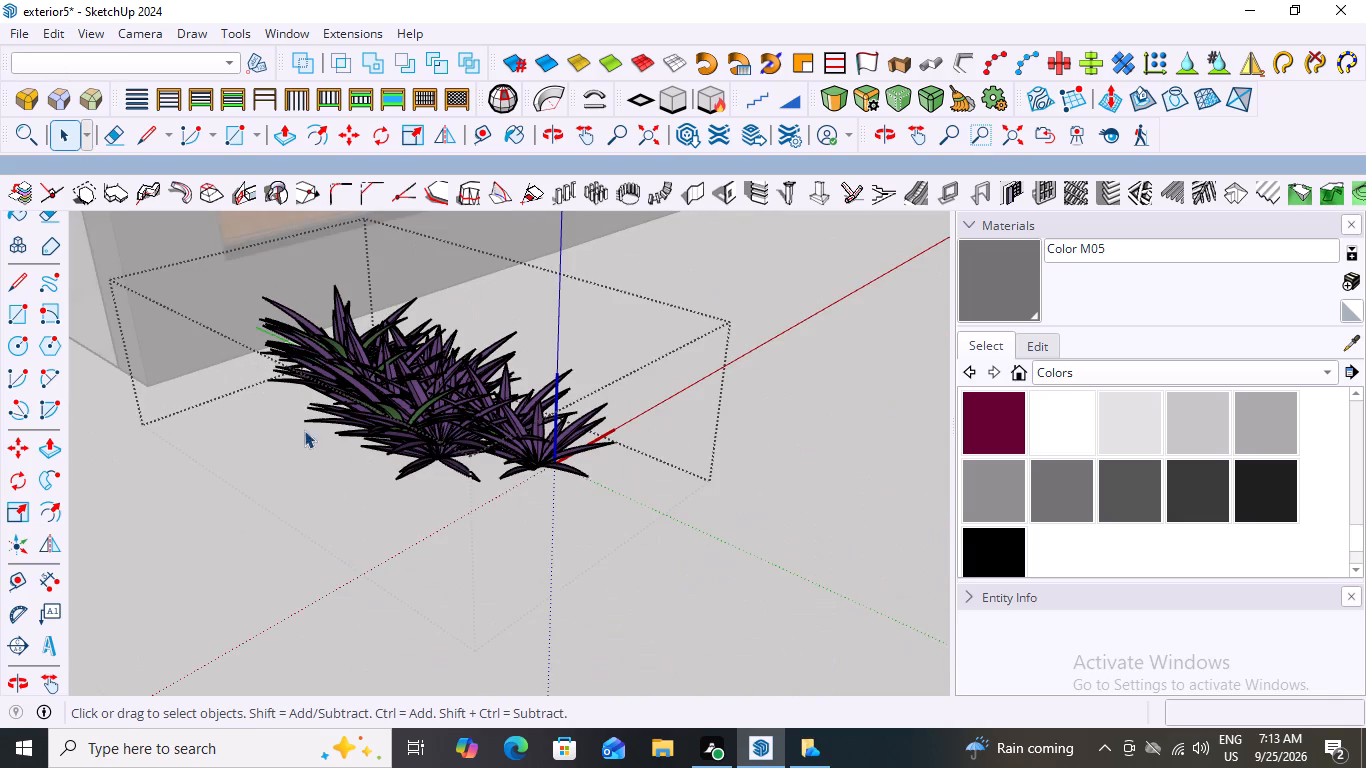
{"action": "scroll", "coordinate": [465, 461], "scroll_direction": "up", "scroll_amount": 2}
{"action": "scroll", "coordinate": [537, 457], "scroll_direction": "down", "scroll_amount": 8}
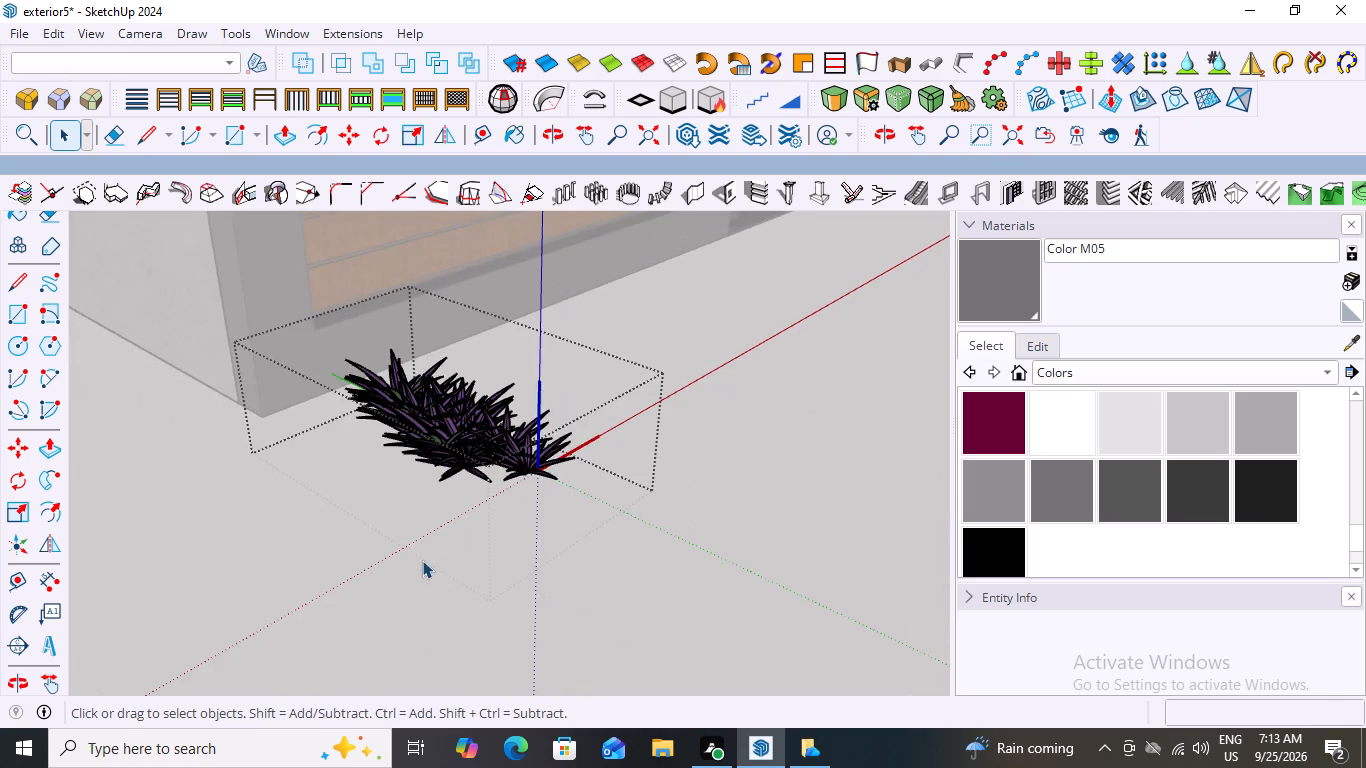
Select the nested purple plant cluster inside the grass component.
{"action": "middle_click_drag", "start_coordinate": [436, 566], "coordinate": [168, 533]}
{"action": "left_click", "coordinate": [273, 343]}
{"action": "middle_click_drag", "start_coordinate": [230, 417], "coordinate": [371, 465]}
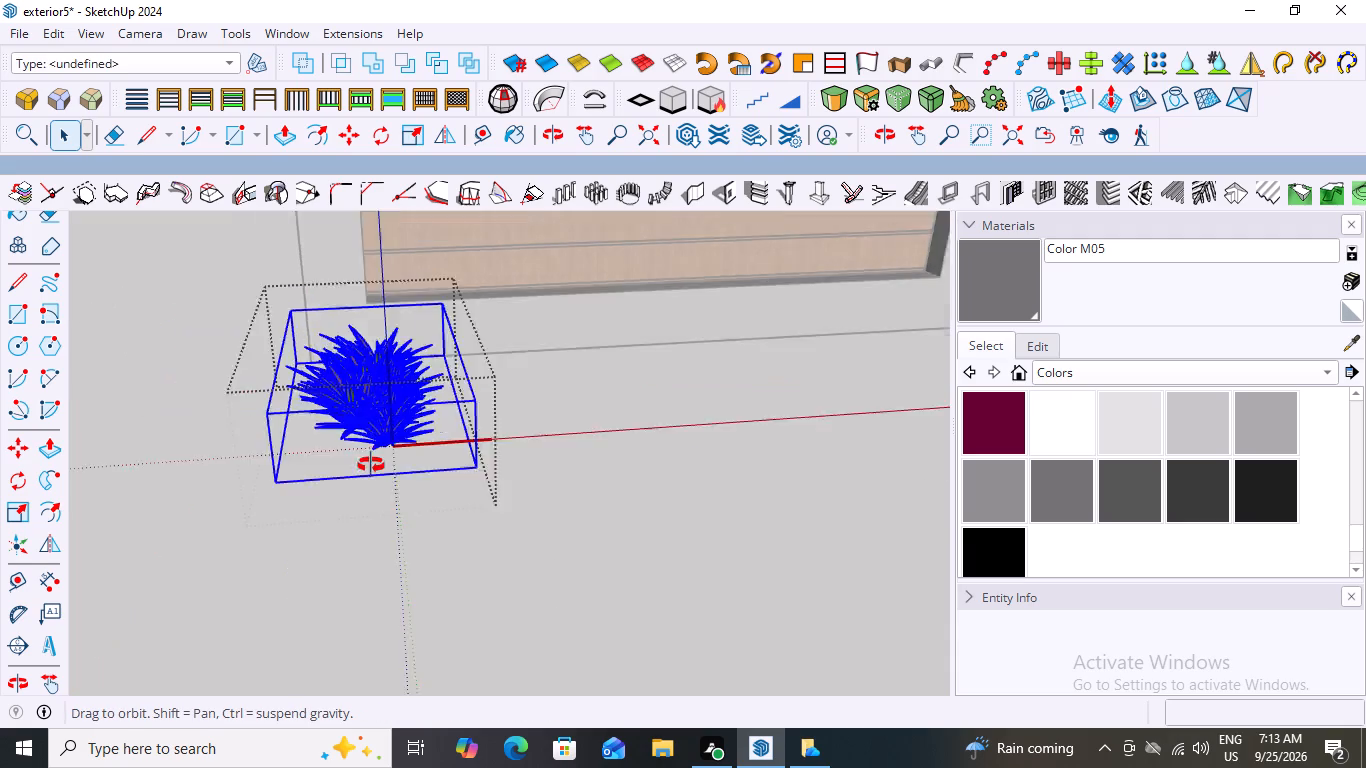
{"action": "middle_click_drag", "start_coordinate": [371, 465], "coordinate": [340, 448]}
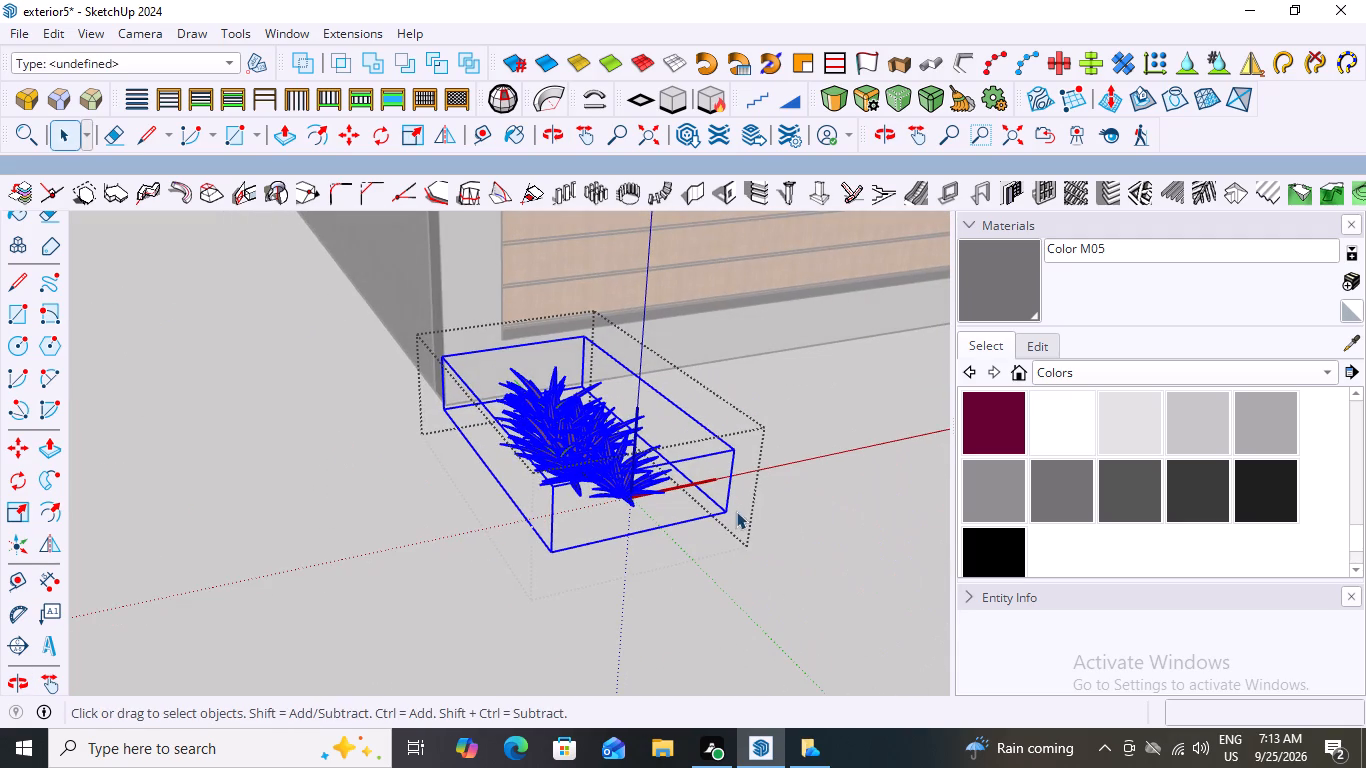
{"action": "middle_click_drag", "start_coordinate": [755, 501], "coordinate": [640, 515]}
{"action": "scroll", "coordinate": [640, 515], "scroll_direction": "up", "scroll_amount": 2}
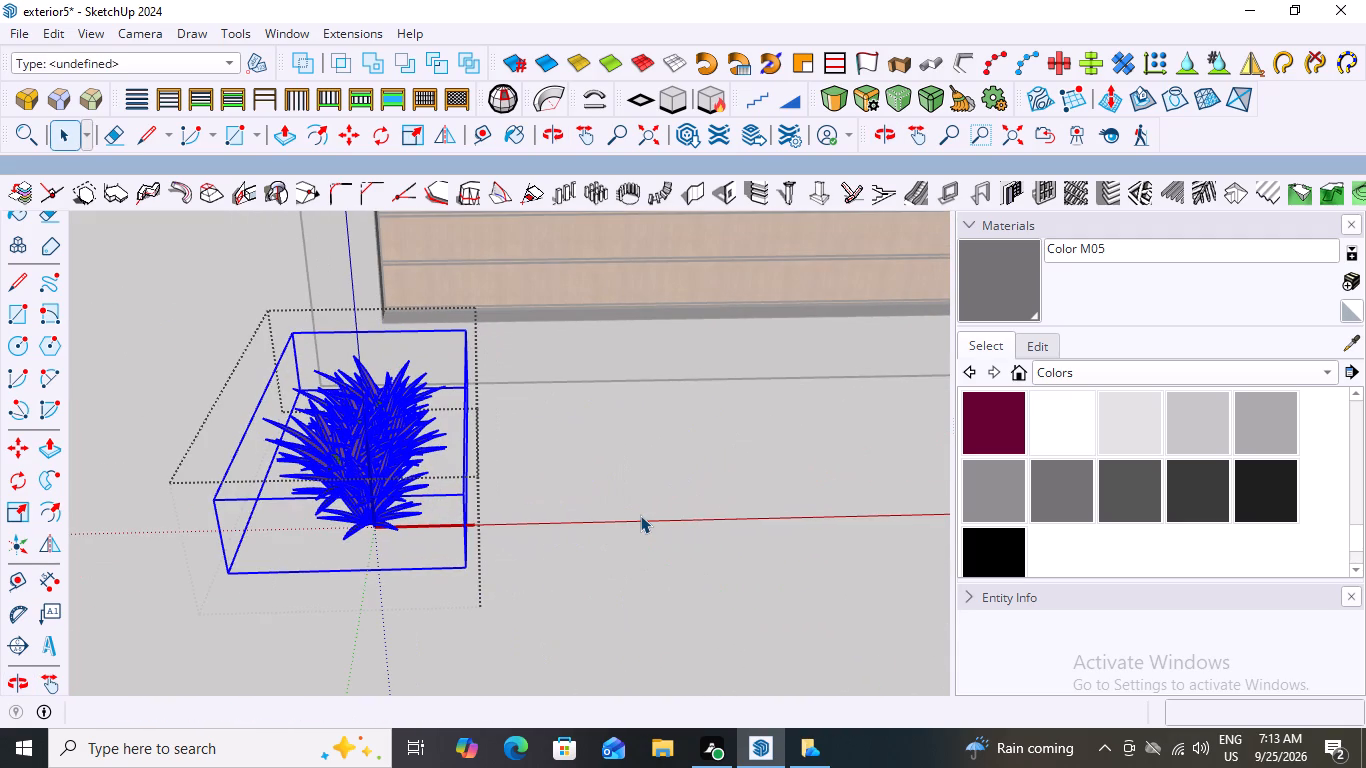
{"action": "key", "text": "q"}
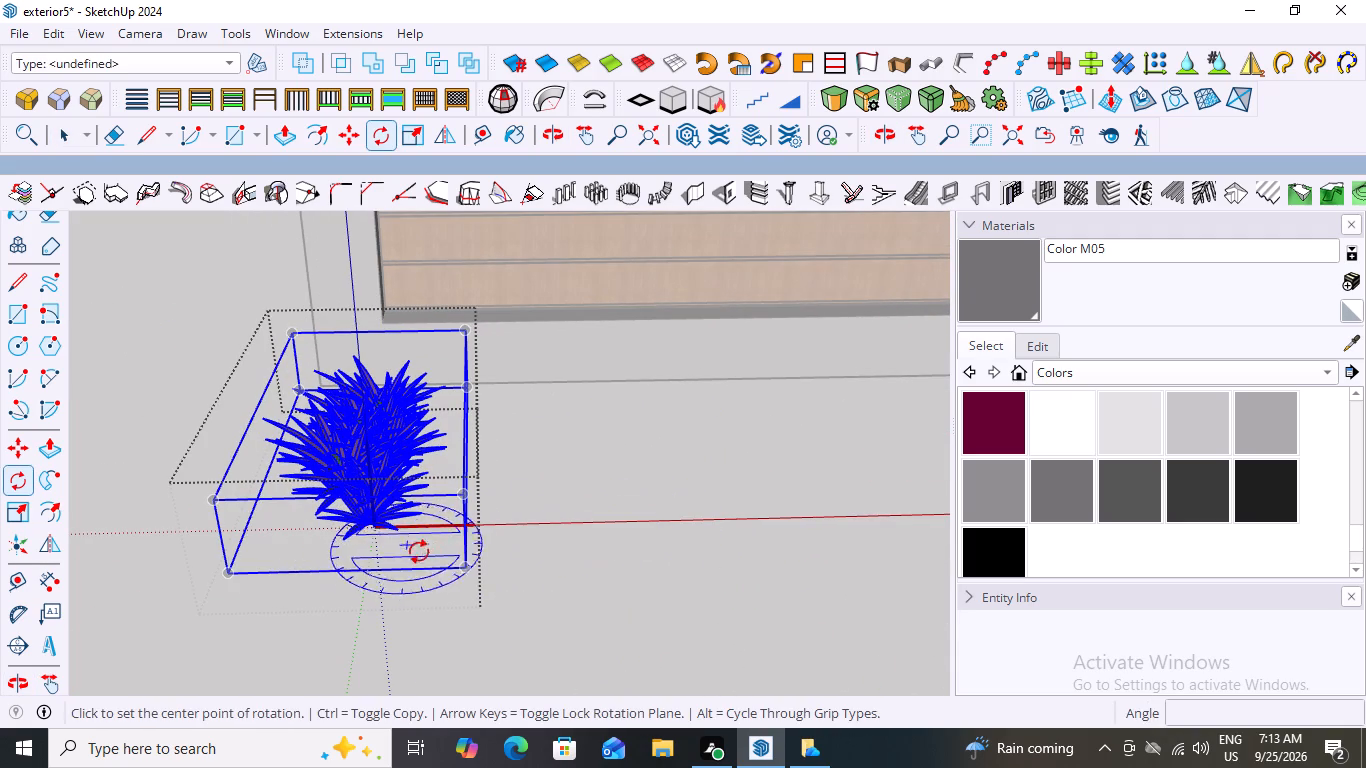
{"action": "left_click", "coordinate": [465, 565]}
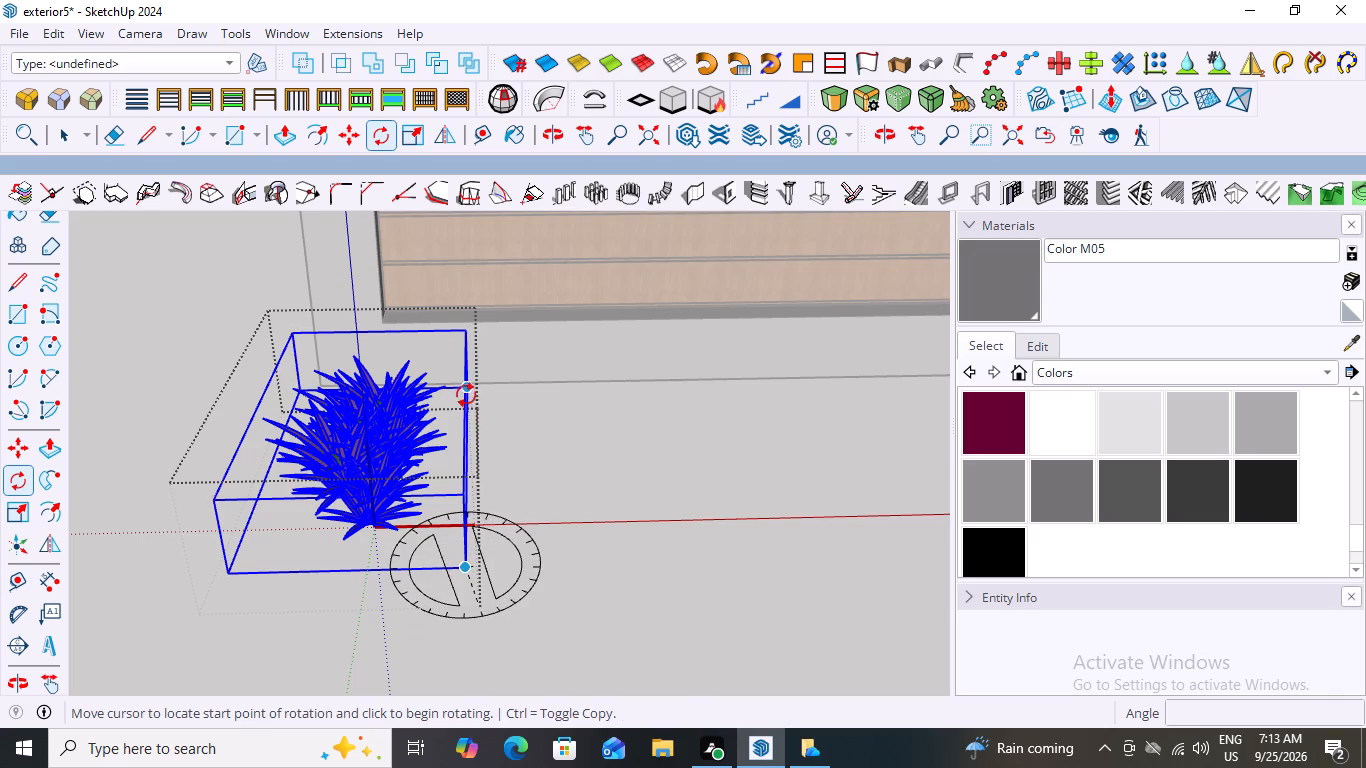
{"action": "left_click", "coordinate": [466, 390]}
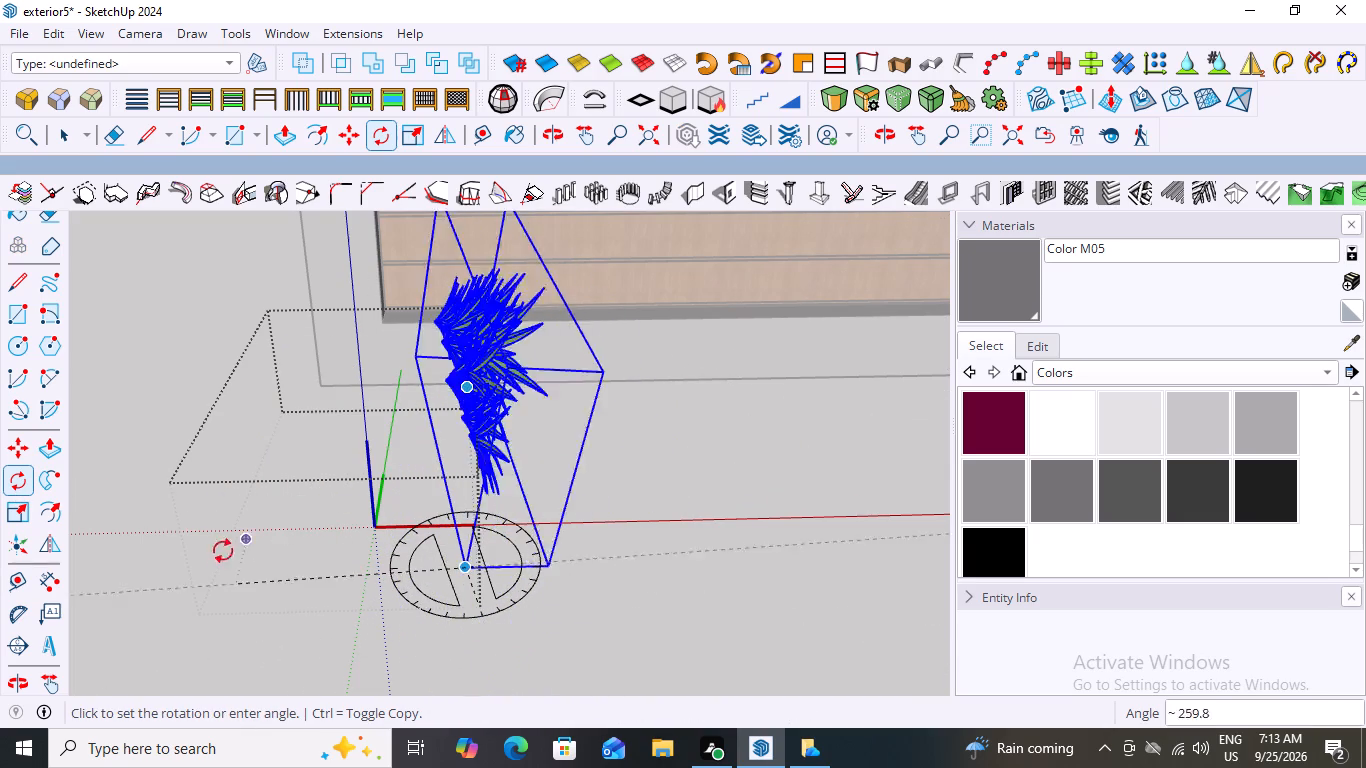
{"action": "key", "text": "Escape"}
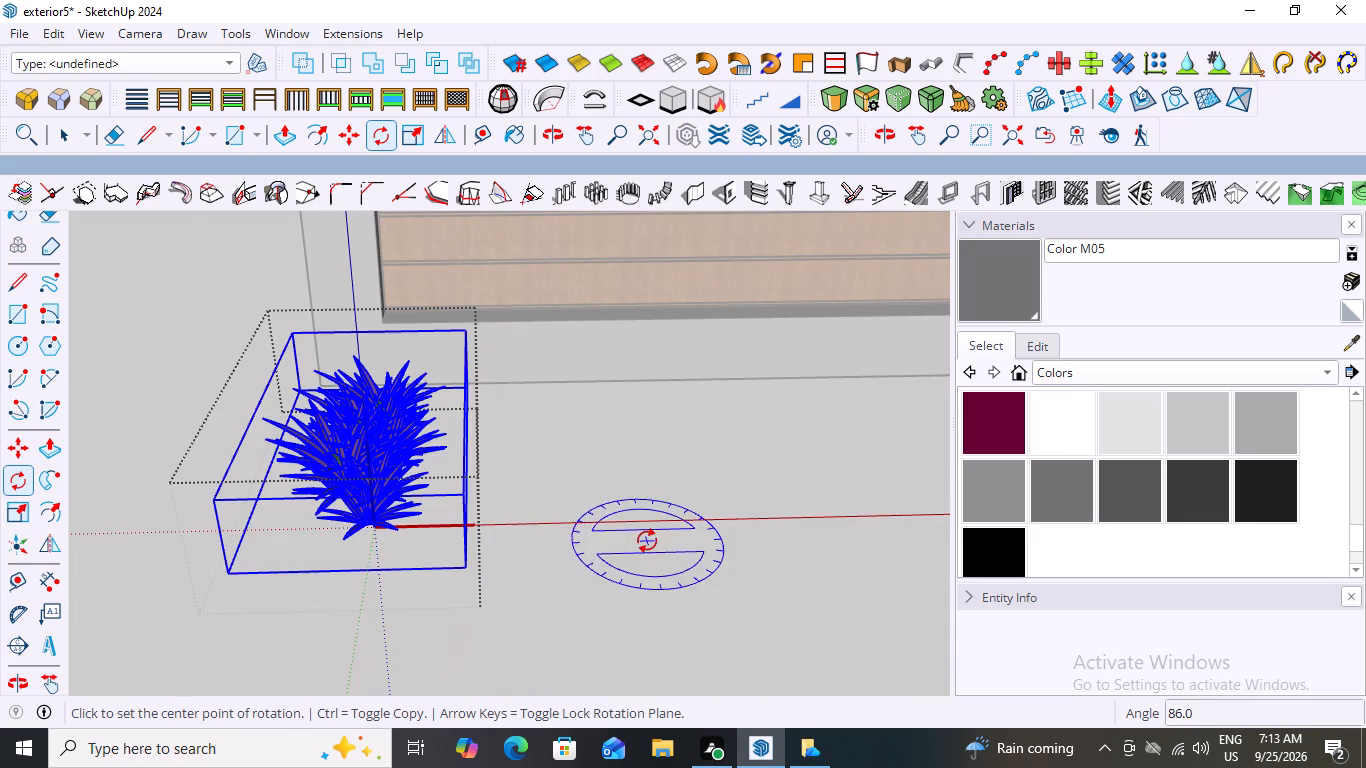
Rotate the nested purple plant cluster 90 degrees about its bounding box's bottom corner and exit the component.
{"action": "scroll", "coordinate": [323, 575], "scroll_direction": "up", "scroll_amount": 9}
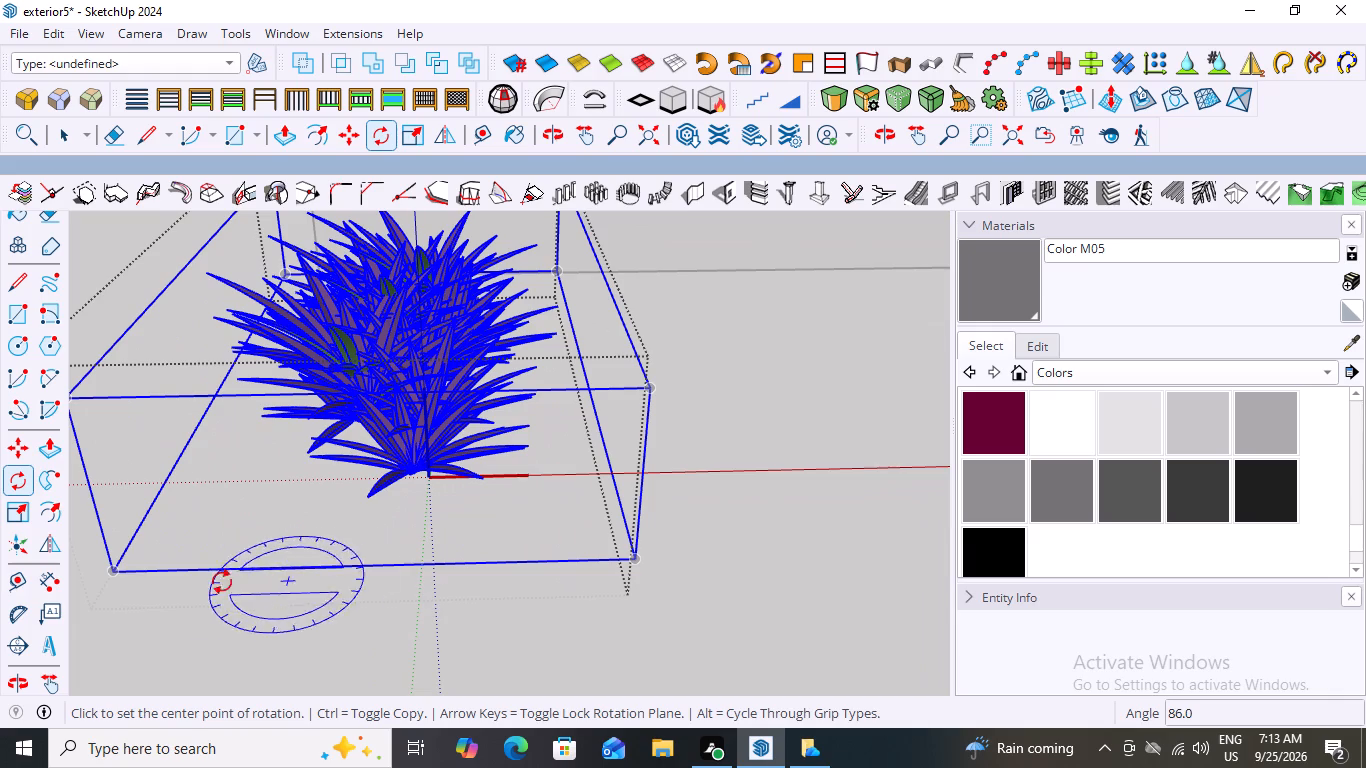
{"action": "left_click", "coordinate": [115, 568]}
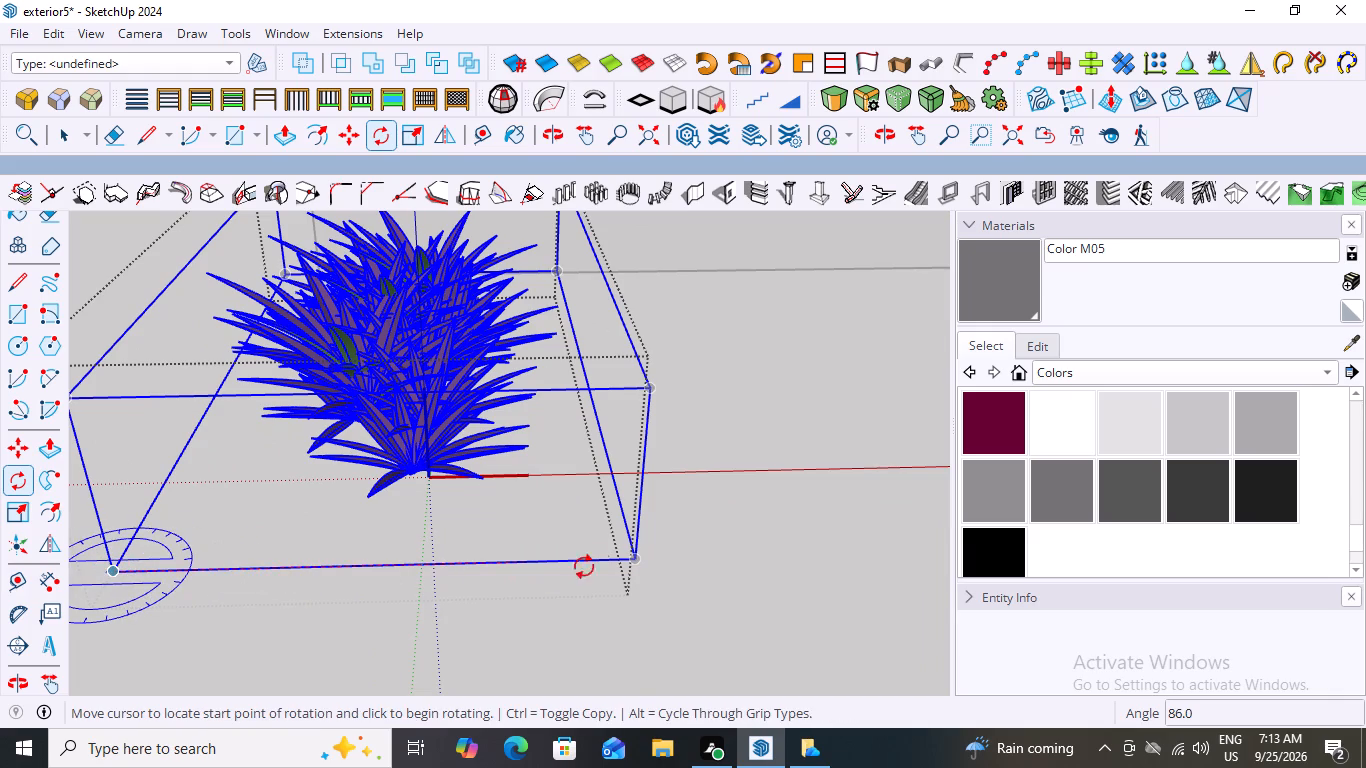
{"action": "left_click", "coordinate": [636, 561]}
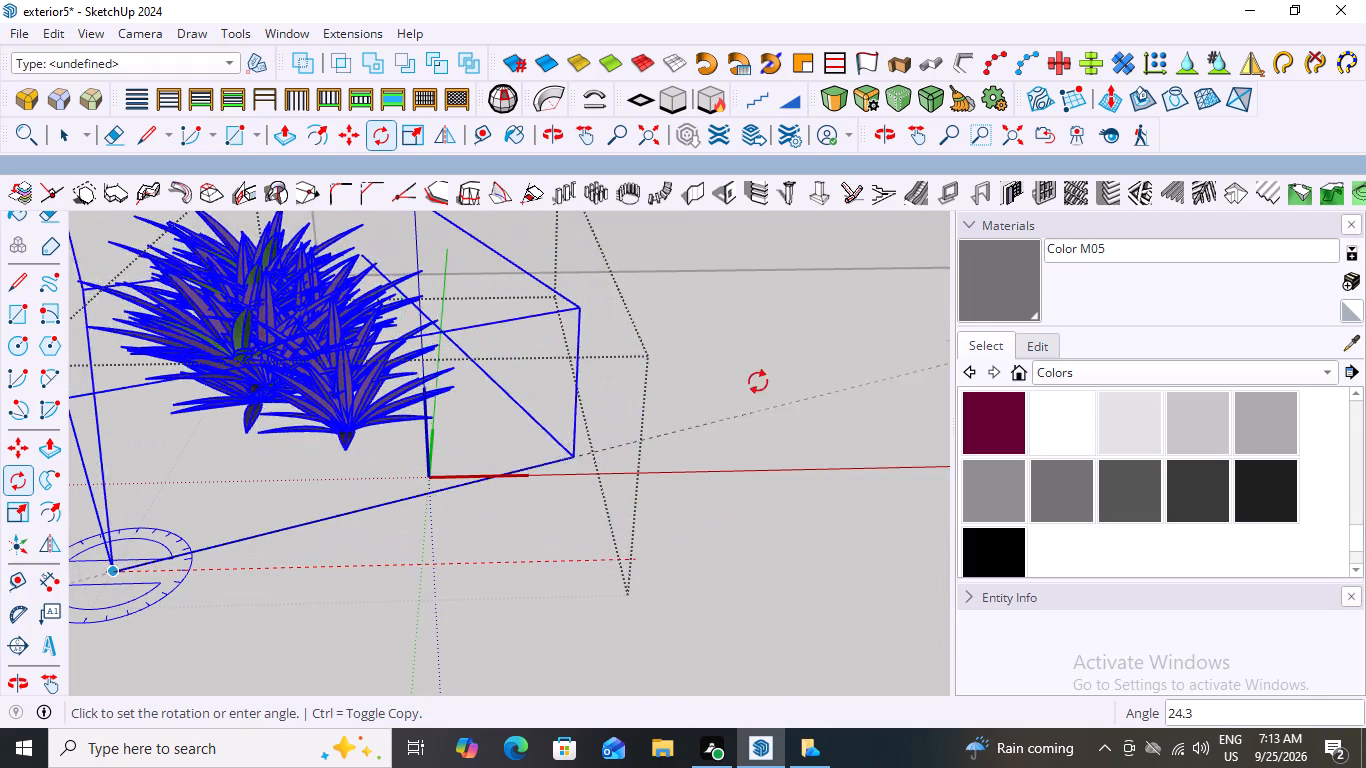
{"action": "scroll", "coordinate": [375, 340], "scroll_direction": "down", "scroll_amount": 8}
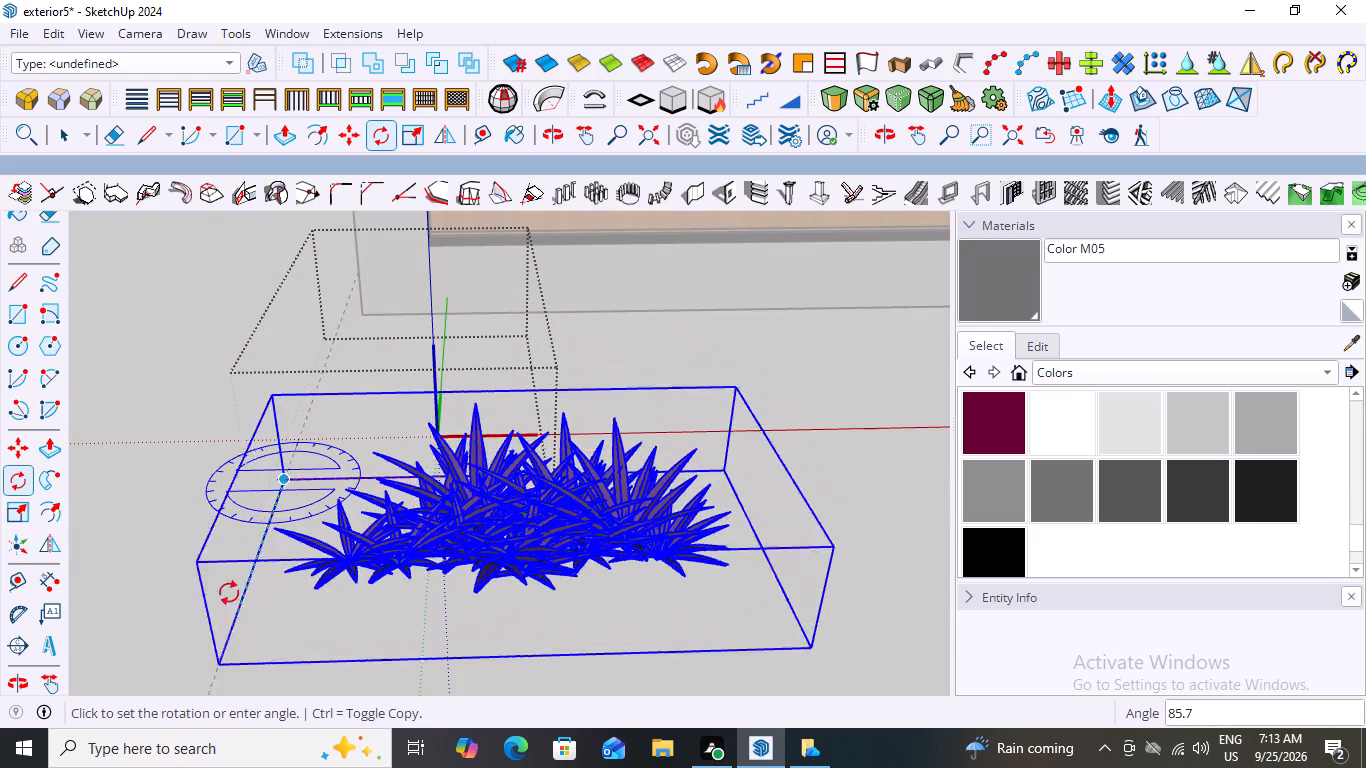
{"action": "scroll", "coordinate": [291, 554], "scroll_direction": "down", "scroll_amount": 15}
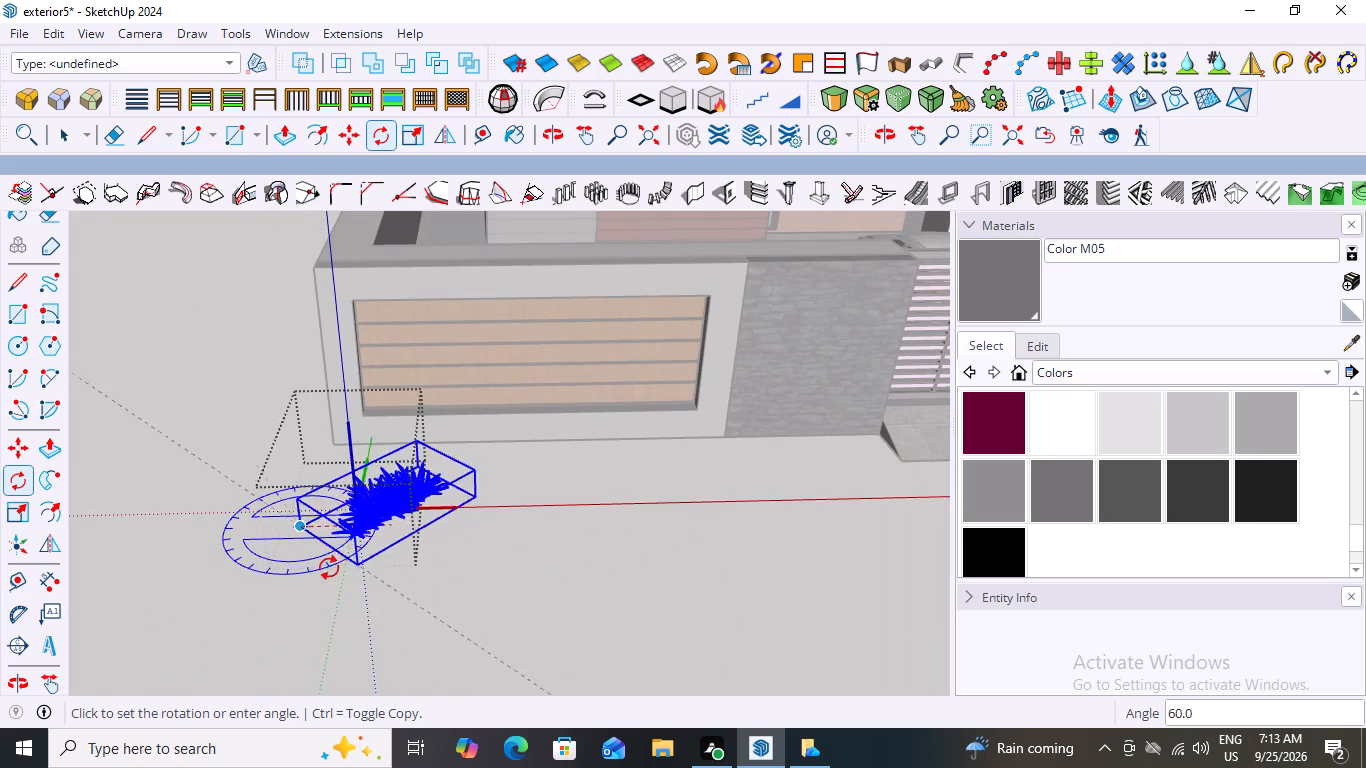
{"action": "scroll", "coordinate": [333, 419], "scroll_direction": "up", "scroll_amount": 6}
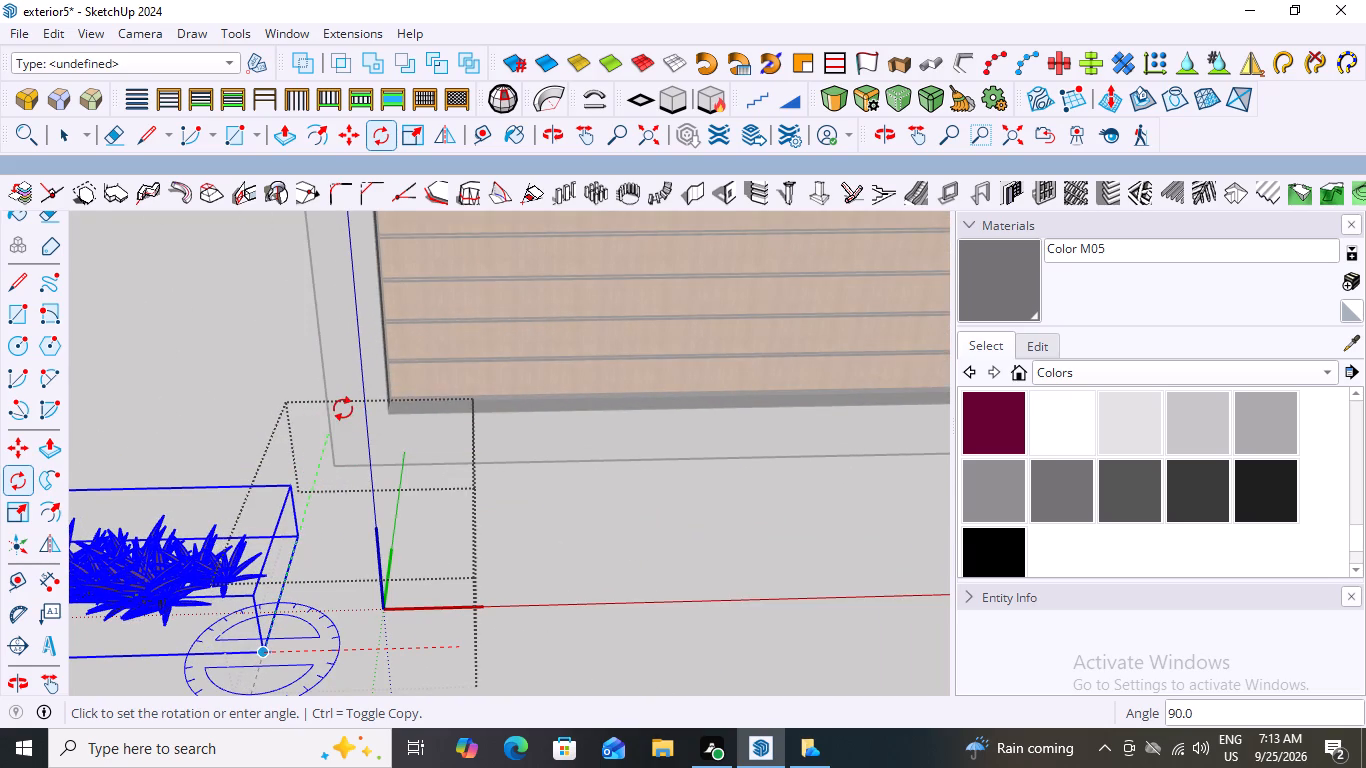
{"action": "scroll", "coordinate": [347, 405], "scroll_direction": "down", "scroll_amount": 13}
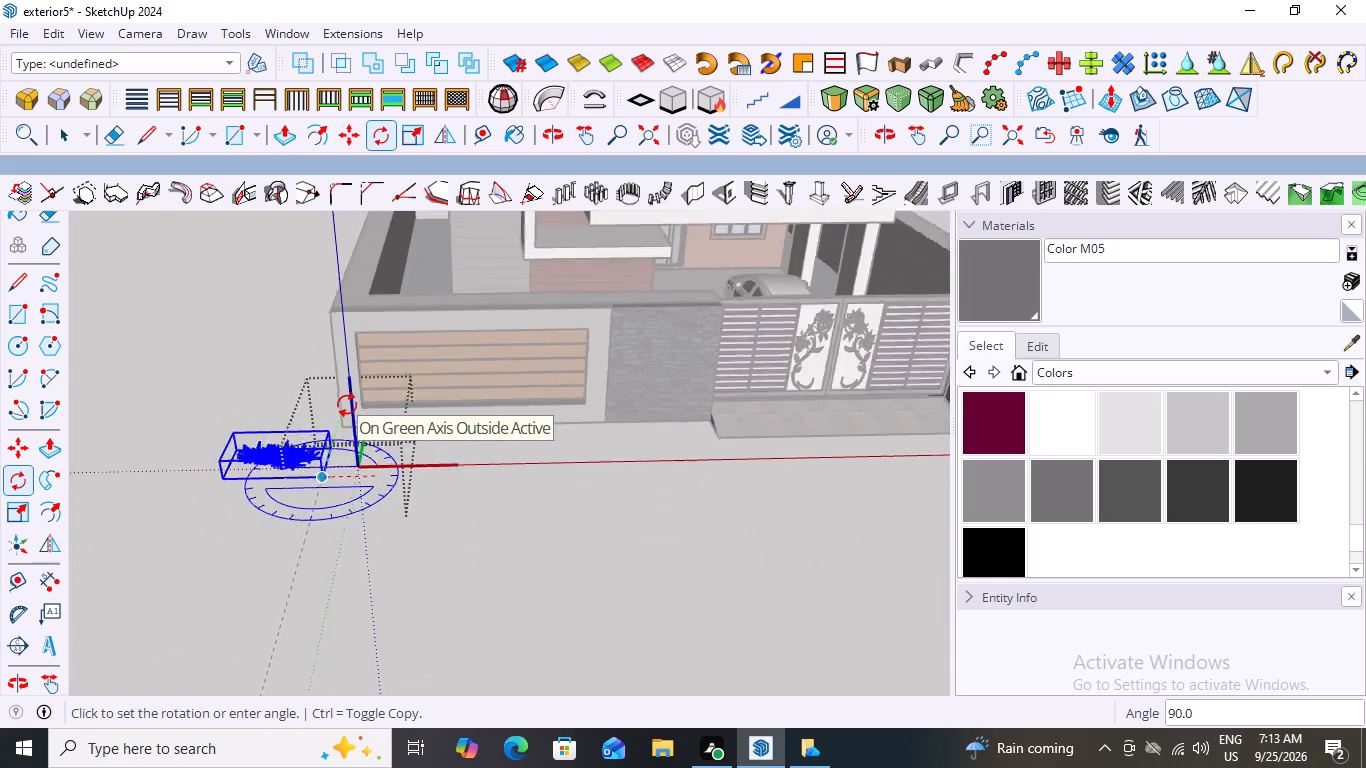
{"action": "scroll", "coordinate": [347, 405], "scroll_direction": "down", "scroll_amount": 1}
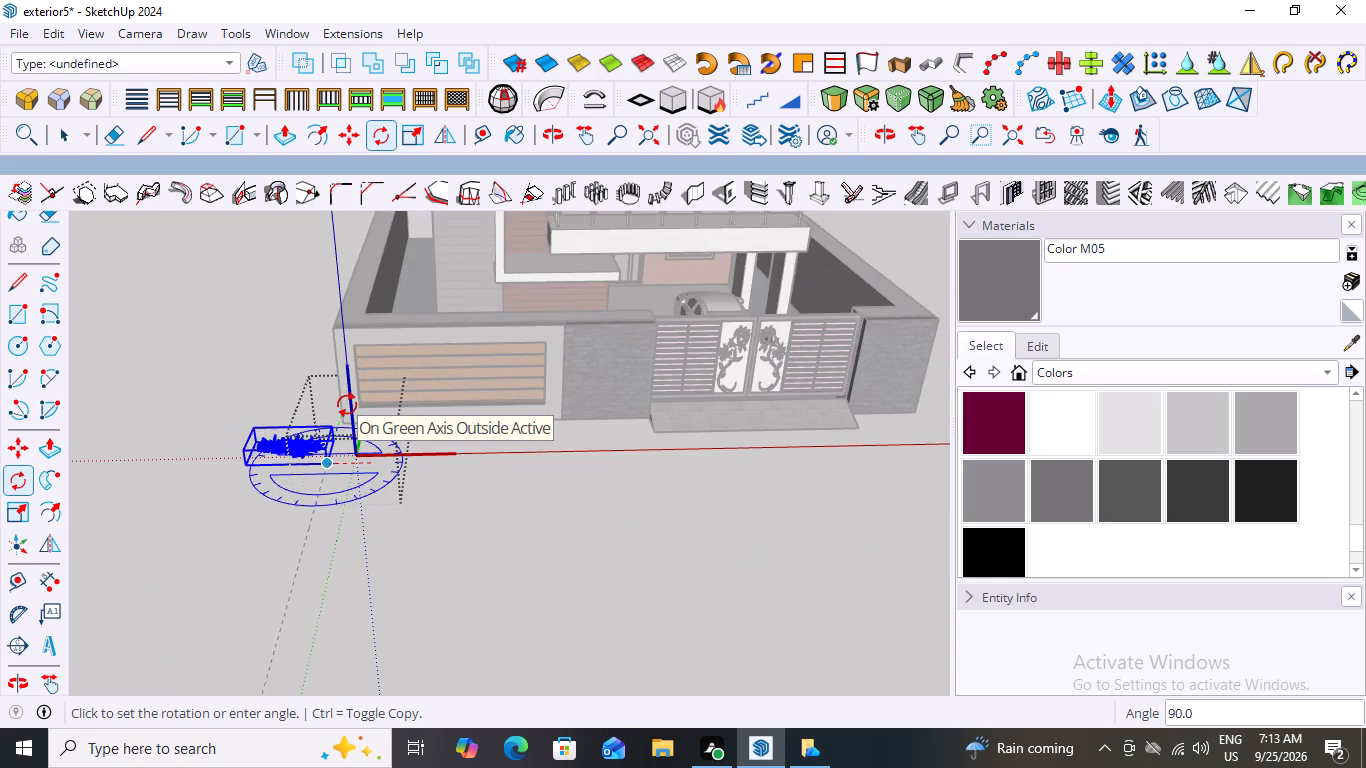
{"action": "key", "text": "9"}
{"action": "key", "text": "0"}
{"action": "key", "text": "Return"}
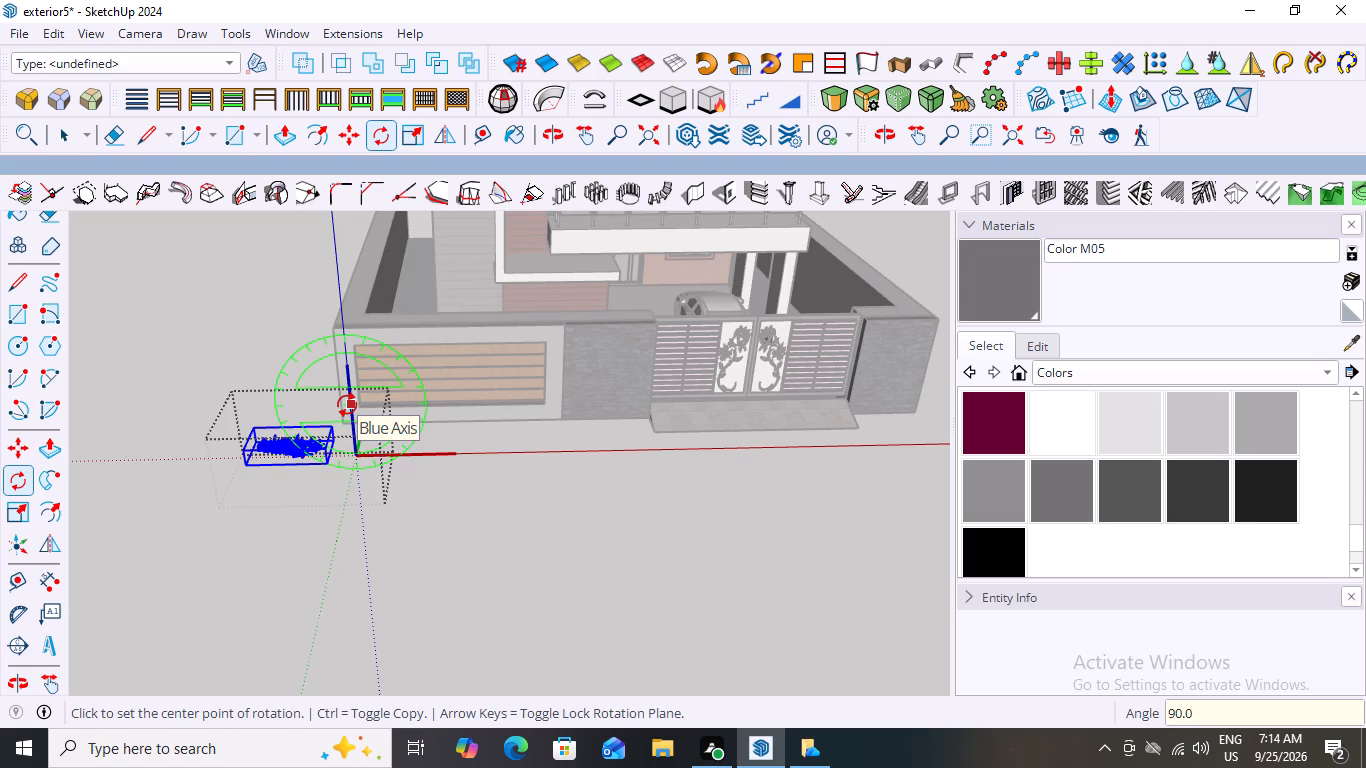
{"action": "key", "text": "space"}
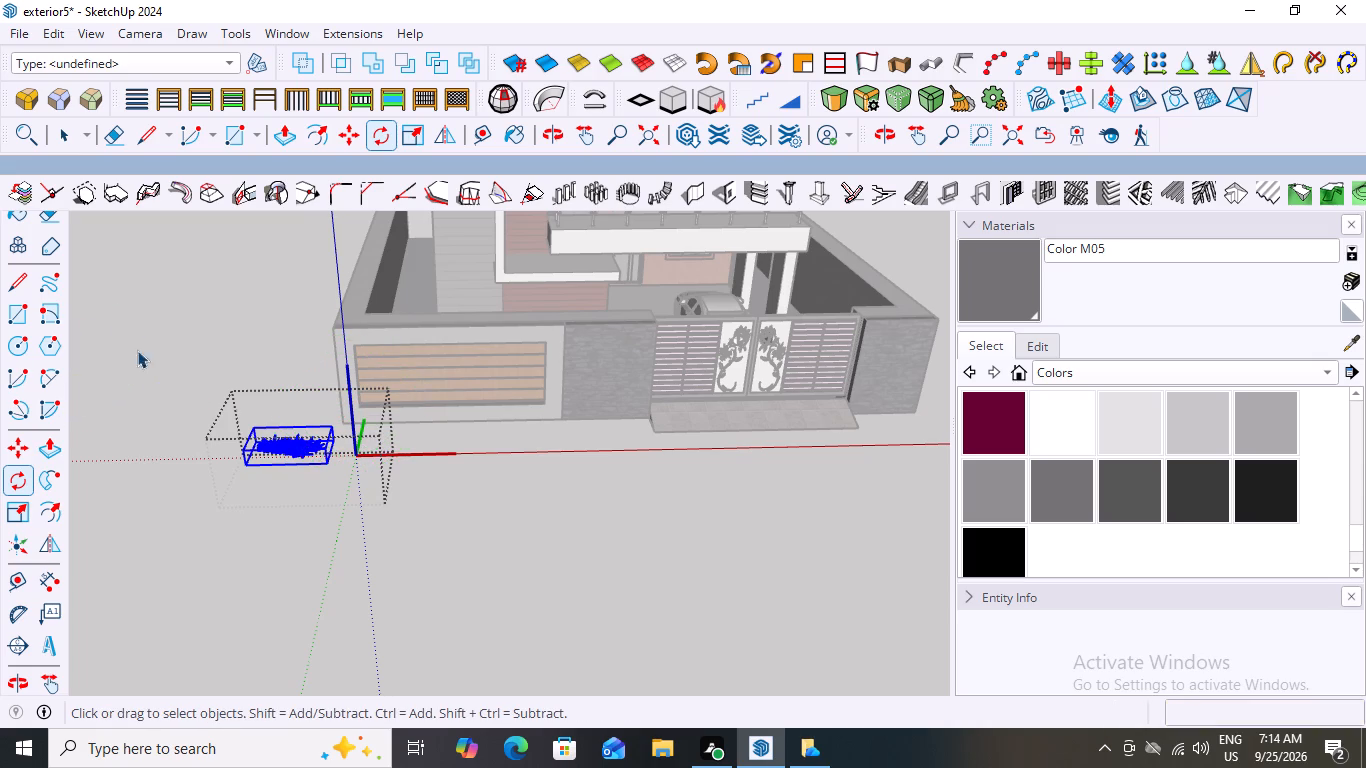
{"action": "scroll", "coordinate": [197, 409], "scroll_direction": "down", "scroll_amount": 5}
{"action": "double_click", "coordinate": [201, 324]}
Examine the rotated purple plant cluster from several sides against the front boundary wall corner.
{"action": "middle_click_drag", "start_coordinate": [248, 450], "coordinate": [341, 450]}
{"action": "scroll", "coordinate": [278, 468], "scroll_direction": "up", "scroll_amount": 4}
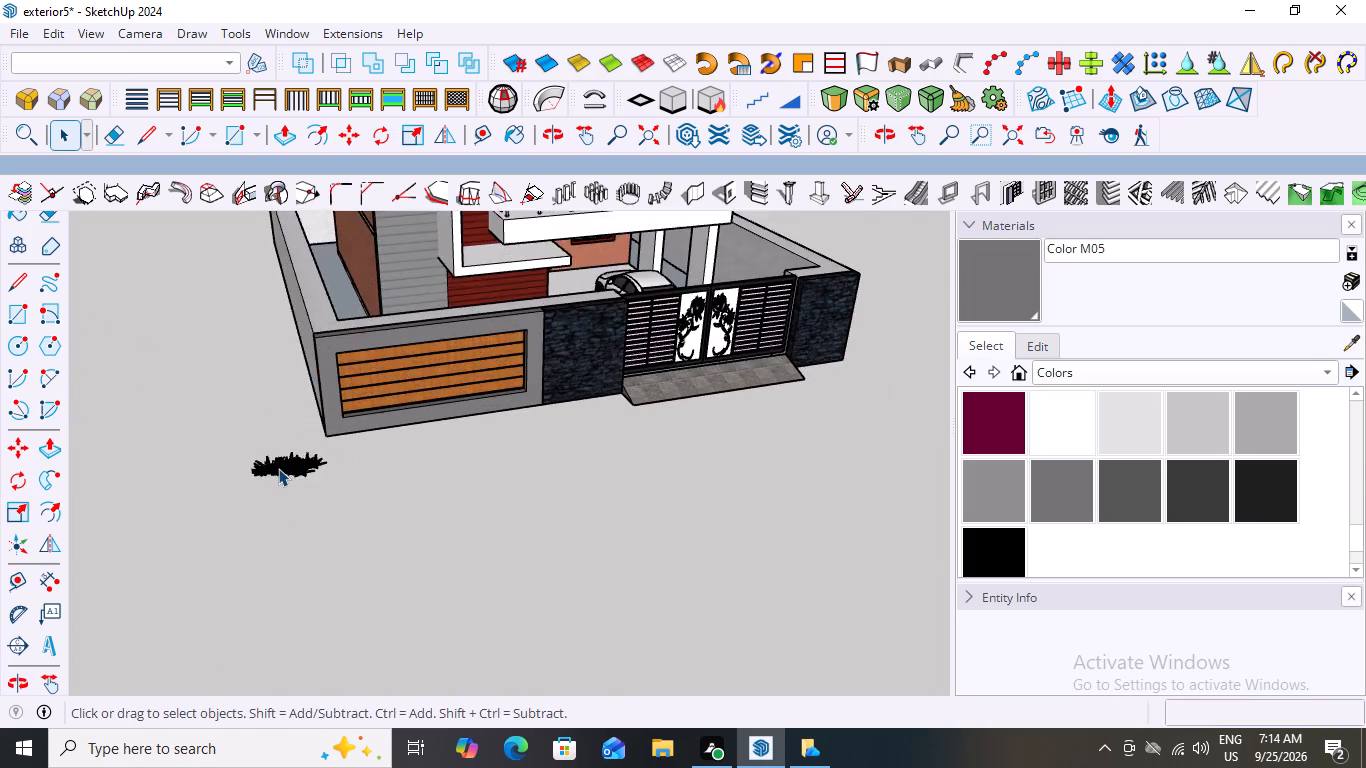
{"action": "scroll", "coordinate": [278, 468], "scroll_direction": "up", "scroll_amount": 20}
{"action": "scroll", "coordinate": [278, 468], "scroll_direction": "up", "scroll_amount": 2}
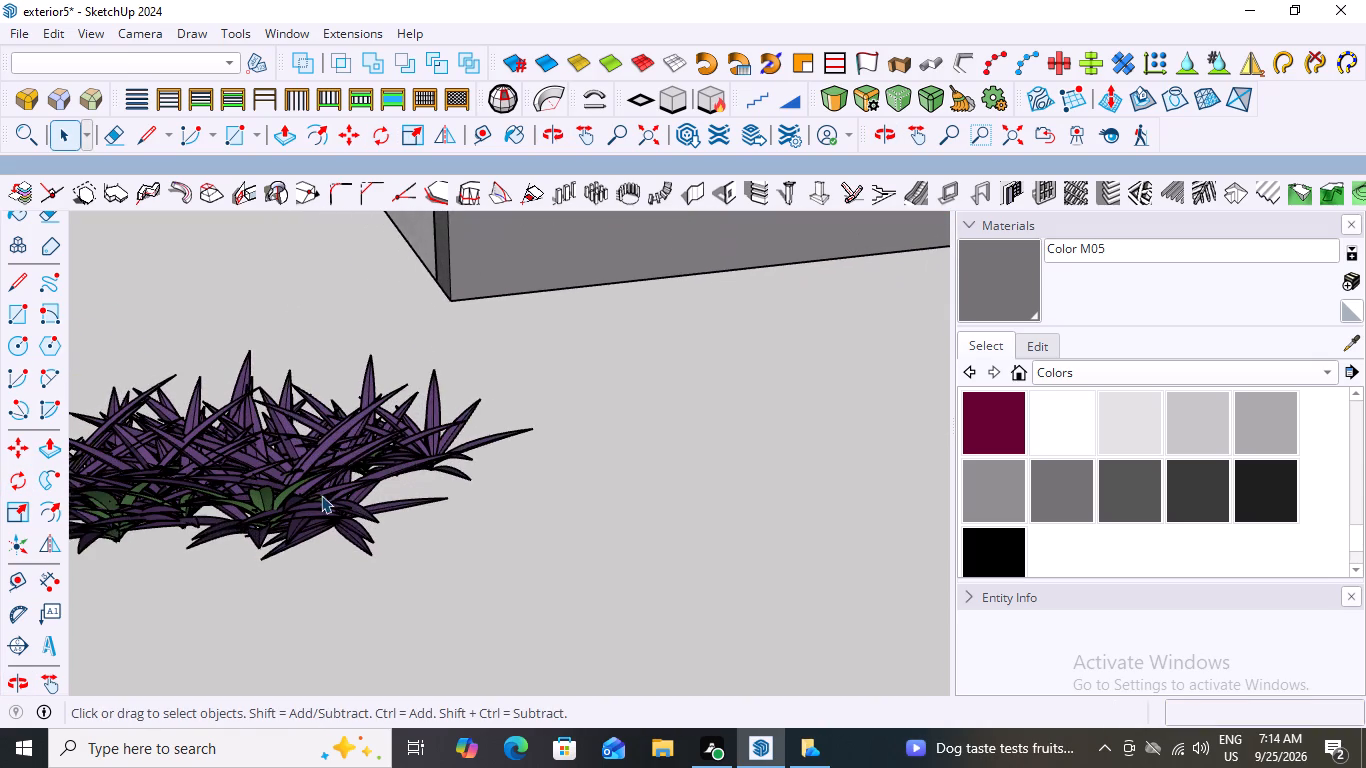
{"action": "scroll", "coordinate": [313, 505], "scroll_direction": "up", "scroll_amount": 5}
{"action": "scroll", "coordinate": [319, 482], "scroll_direction": "down", "scroll_amount": 9}
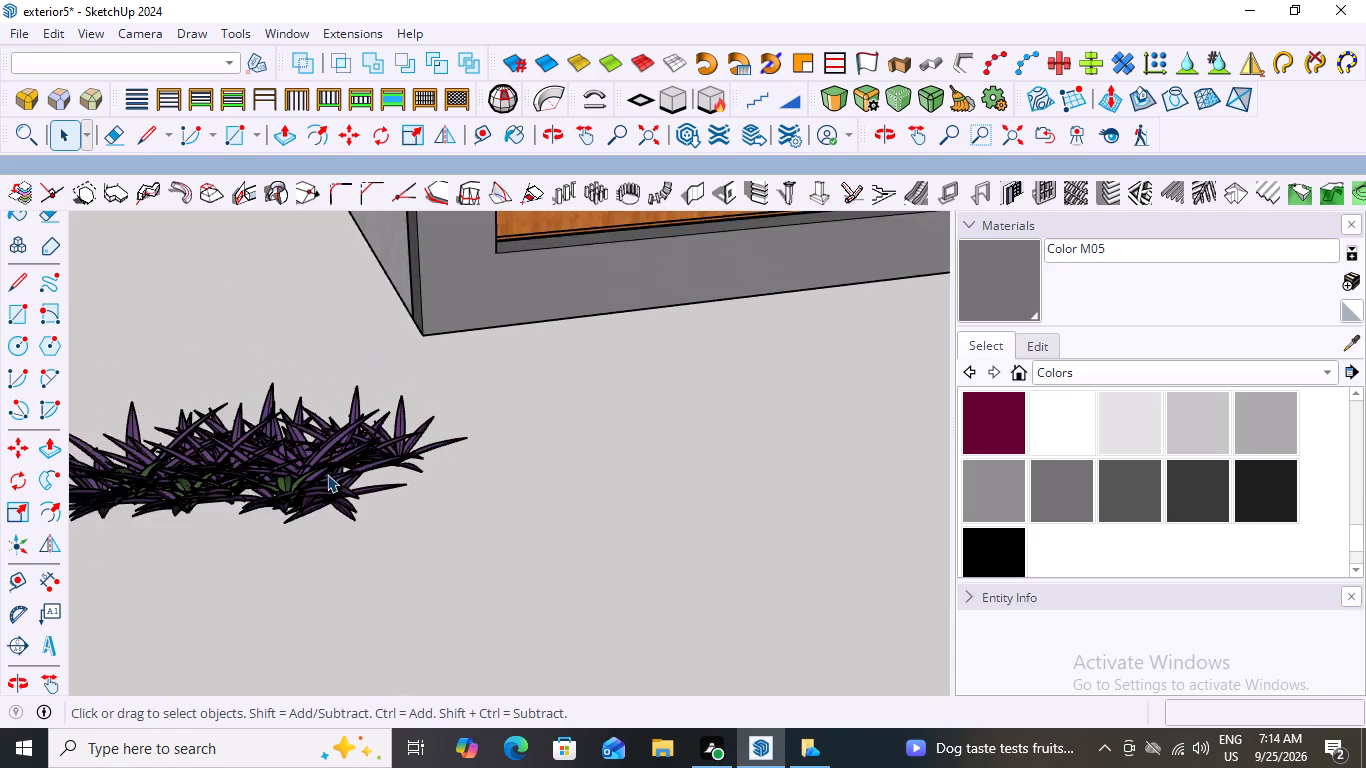
{"action": "scroll", "coordinate": [327, 474], "scroll_direction": "down", "scroll_amount": 9}
{"action": "middle_click_drag", "start_coordinate": [223, 478], "coordinate": [829, 430]}
{"action": "scroll", "coordinate": [798, 397], "scroll_direction": "up", "scroll_amount": 2}
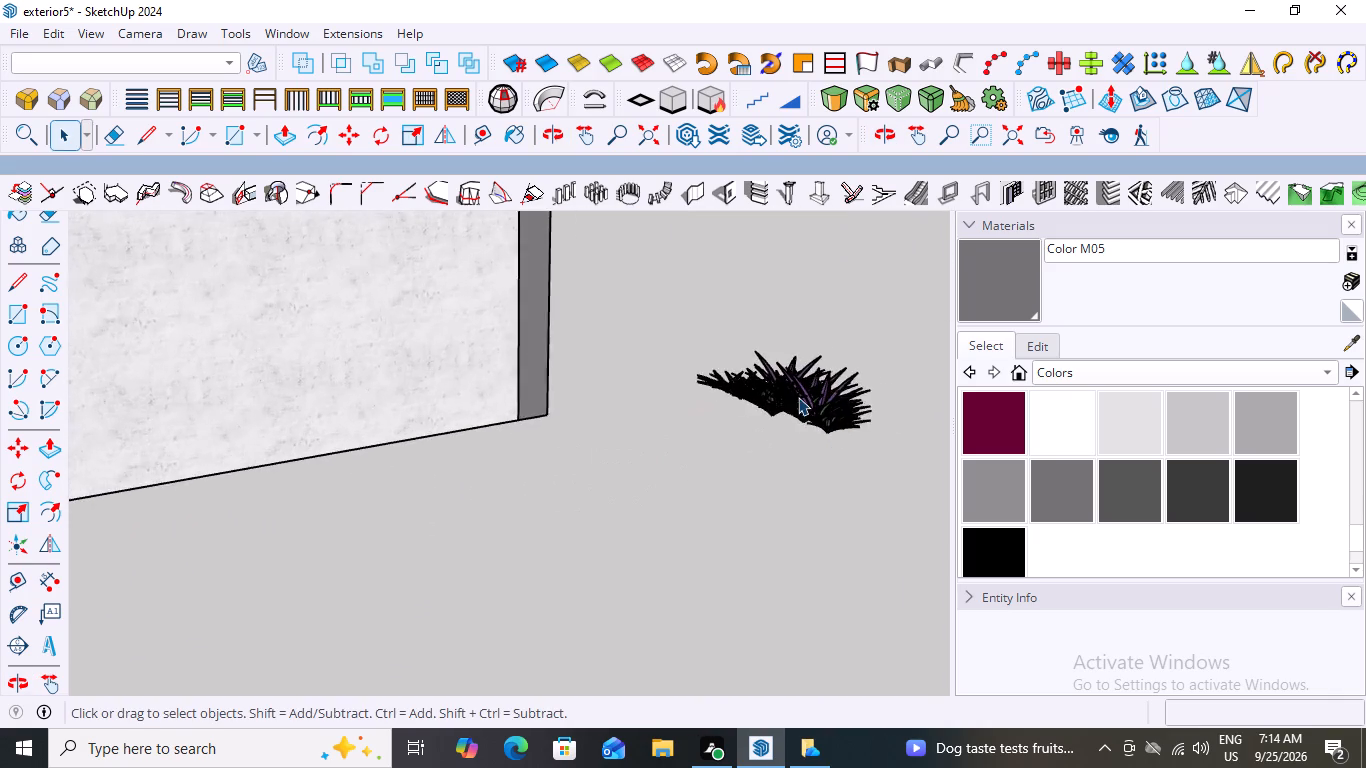
{"action": "scroll", "coordinate": [798, 397], "scroll_direction": "up", "scroll_amount": 17}
{"action": "scroll", "coordinate": [783, 406], "scroll_direction": "down", "scroll_amount": 7}
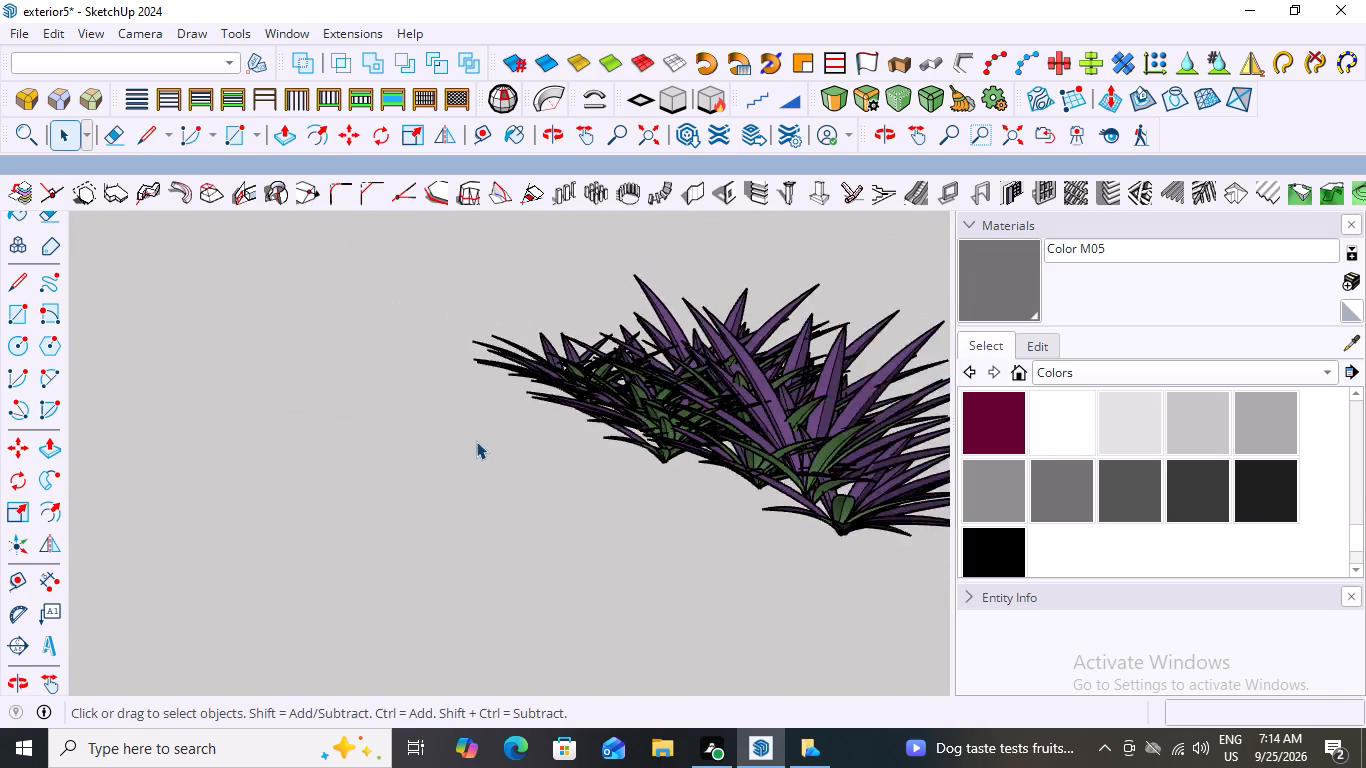
{"action": "scroll", "coordinate": [476, 441], "scroll_direction": "down", "scroll_amount": 6}
{"action": "middle_click_drag", "start_coordinate": [616, 445], "coordinate": [106, 622]}
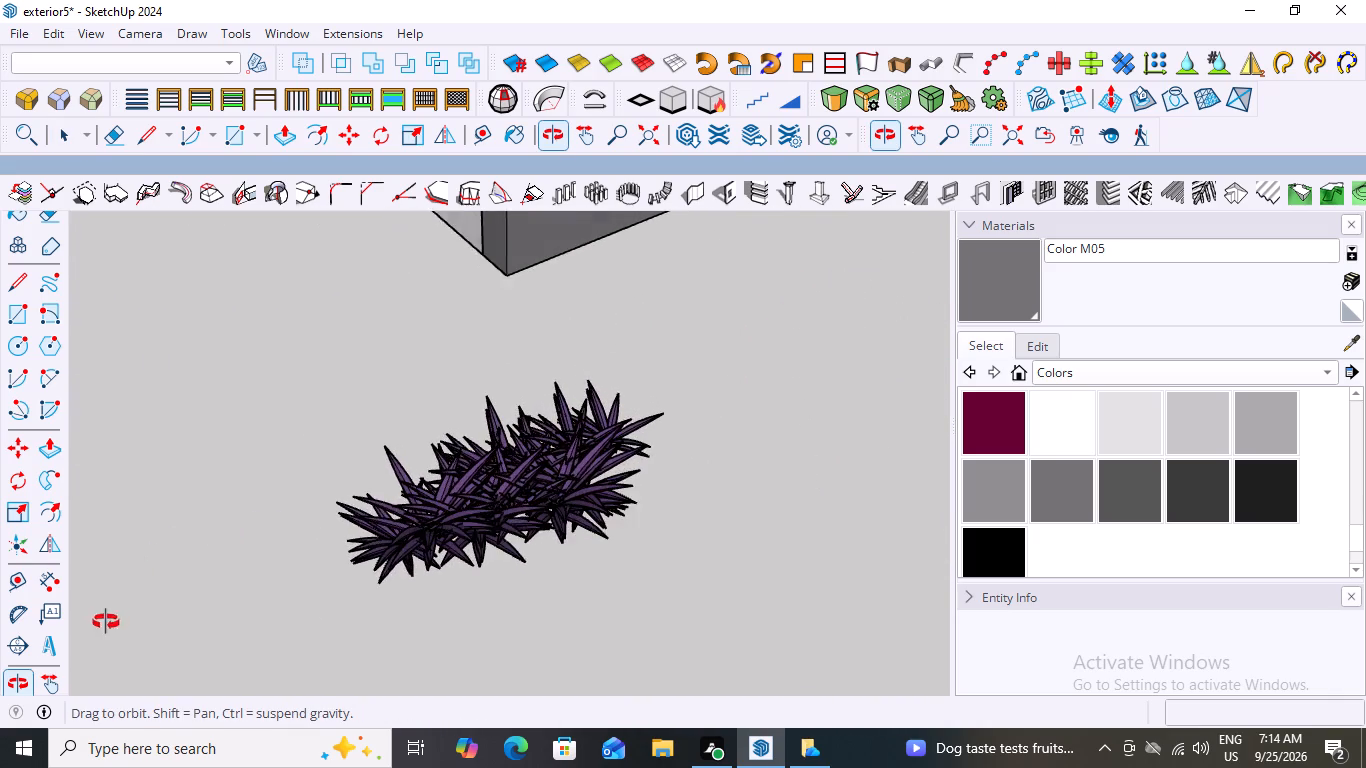
{"action": "middle_click_drag", "start_coordinate": [106, 622], "coordinate": [106, 623]}
{"action": "scroll", "coordinate": [363, 526], "scroll_direction": "down", "scroll_amount": 12}
{"action": "middle_click_drag", "start_coordinate": [535, 505], "coordinate": [372, 503]}
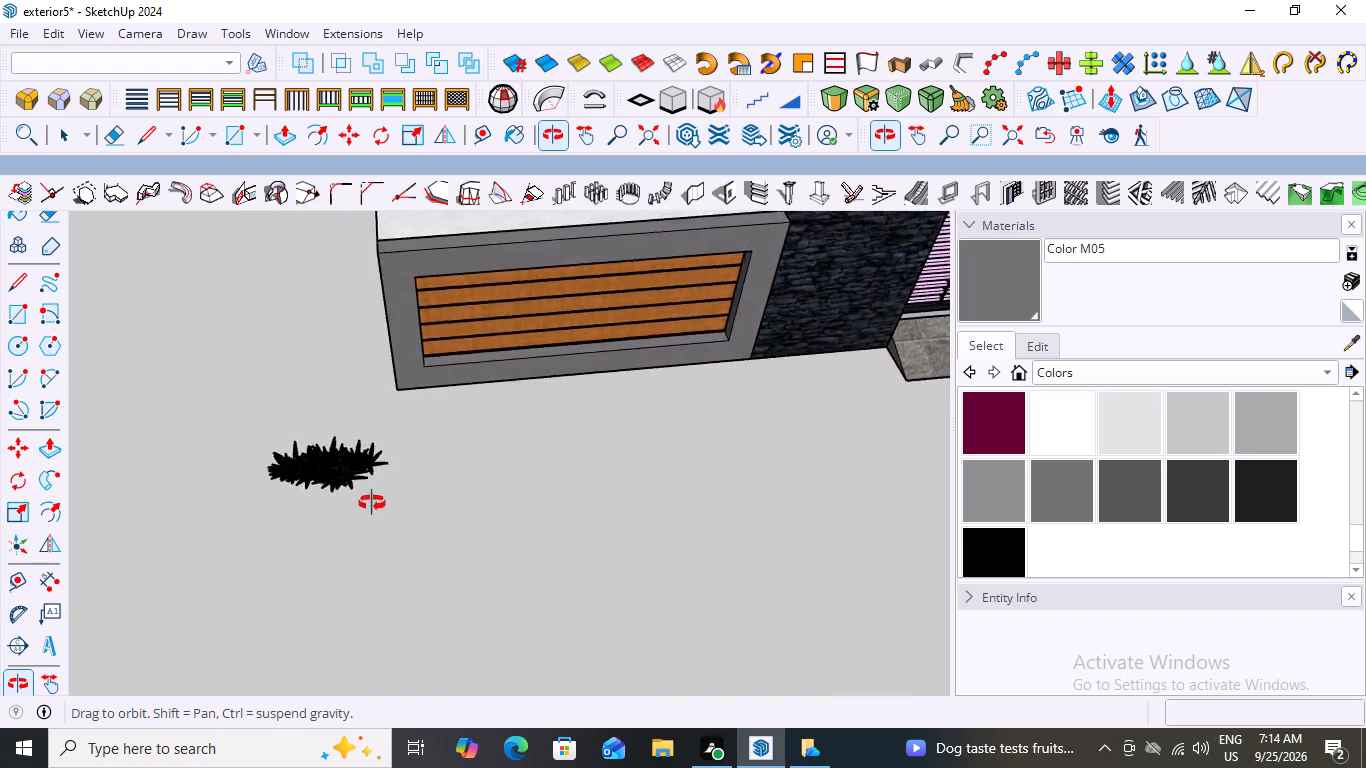
{"action": "middle_click_drag", "start_coordinate": [372, 503], "coordinate": [362, 490]}
{"action": "scroll", "coordinate": [358, 484], "scroll_direction": "down", "scroll_amount": 9}
{"action": "middle_click_drag", "start_coordinate": [419, 504], "coordinate": [439, 369]}
{"action": "scroll", "coordinate": [434, 381], "scroll_direction": "up", "scroll_amount": 3}
{"action": "middle_click_drag", "start_coordinate": [423, 401], "coordinate": [390, 326]}
{"action": "scroll", "coordinate": [390, 326], "scroll_direction": "down", "scroll_amount": 3}
{"action": "scroll", "coordinate": [298, 367], "scroll_direction": "up", "scroll_amount": 13}
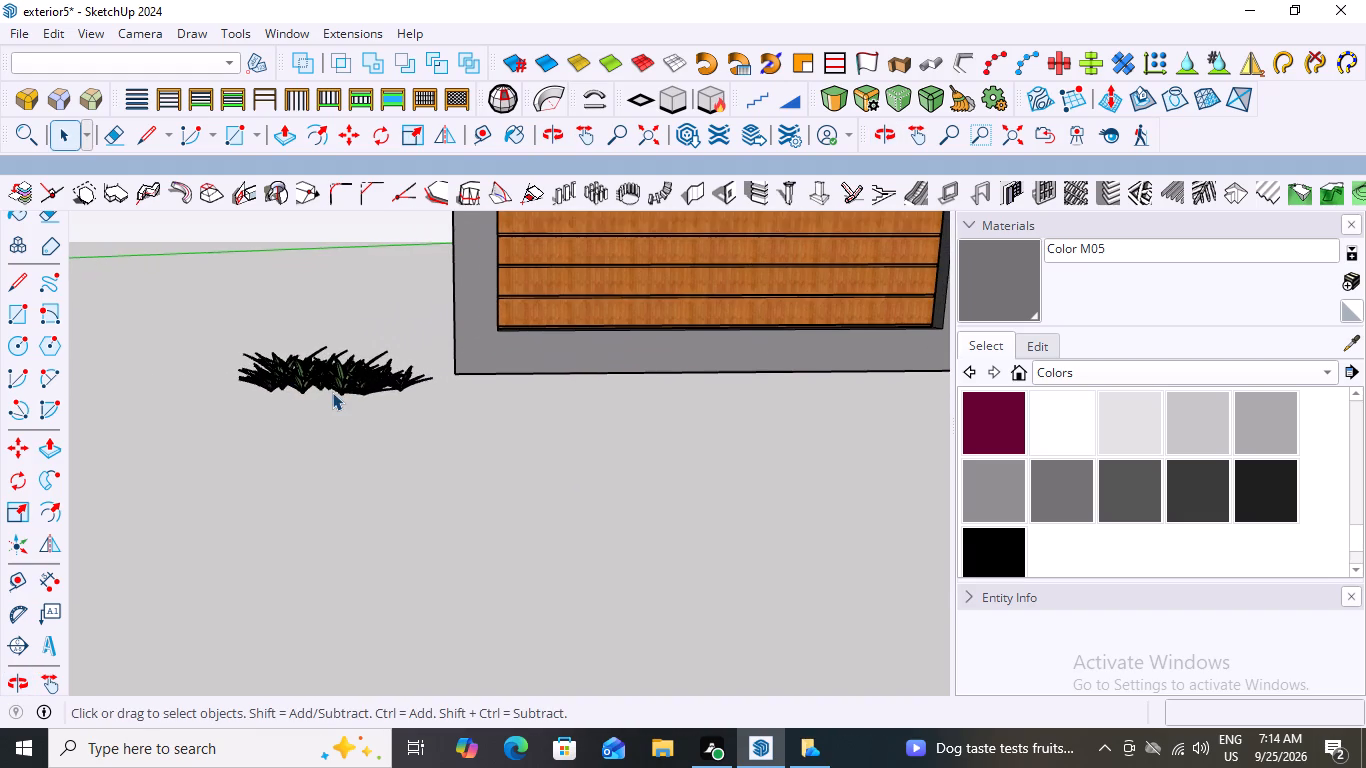
Move the purple plant cluster about 7' 8" to the base of the front boundary wall, below the wood-slat panel near the corner, and deselect it.
{"action": "left_click", "coordinate": [345, 375]}
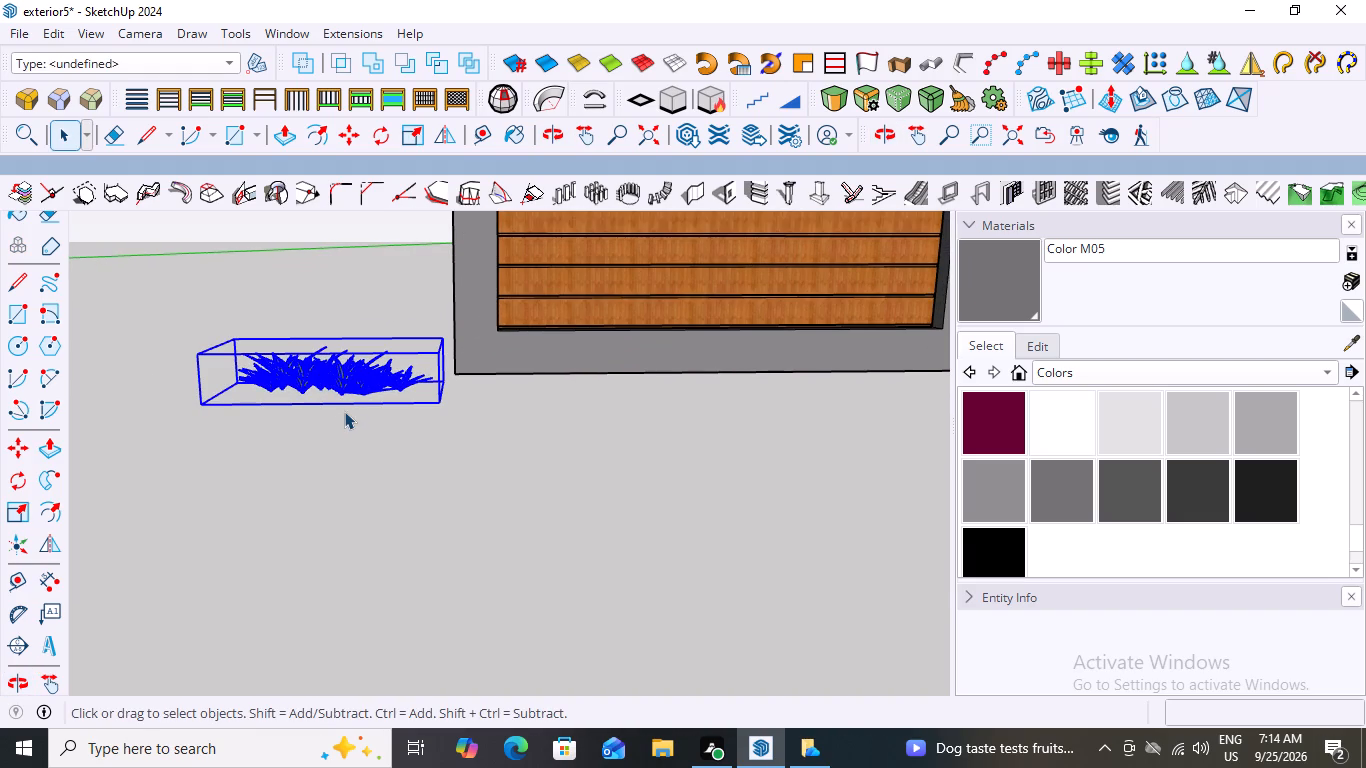
{"action": "key", "text": "m"}
{"action": "middle_click_drag", "start_coordinate": [448, 404], "coordinate": [336, 480]}
{"action": "scroll", "coordinate": [83, 622], "scroll_direction": "up", "scroll_amount": 11}
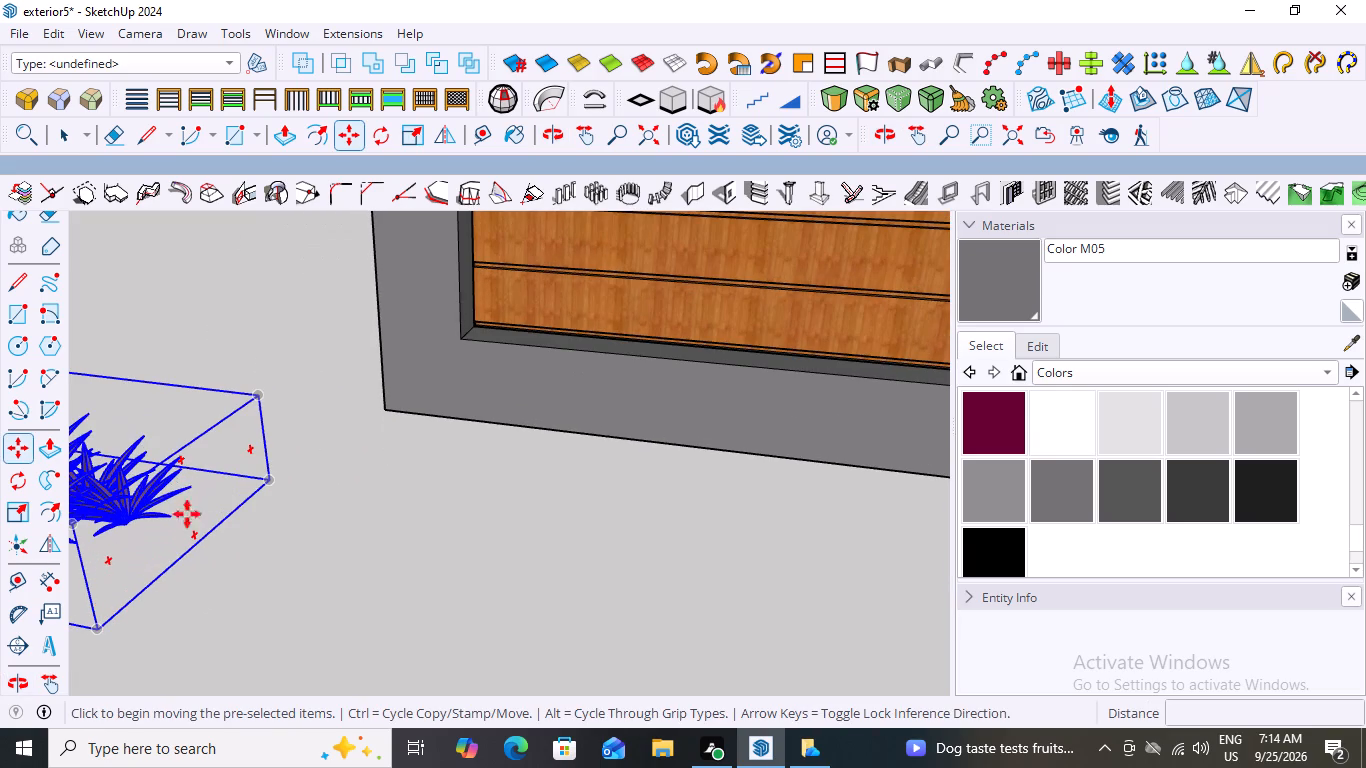
{"action": "left_click", "coordinate": [196, 488]}
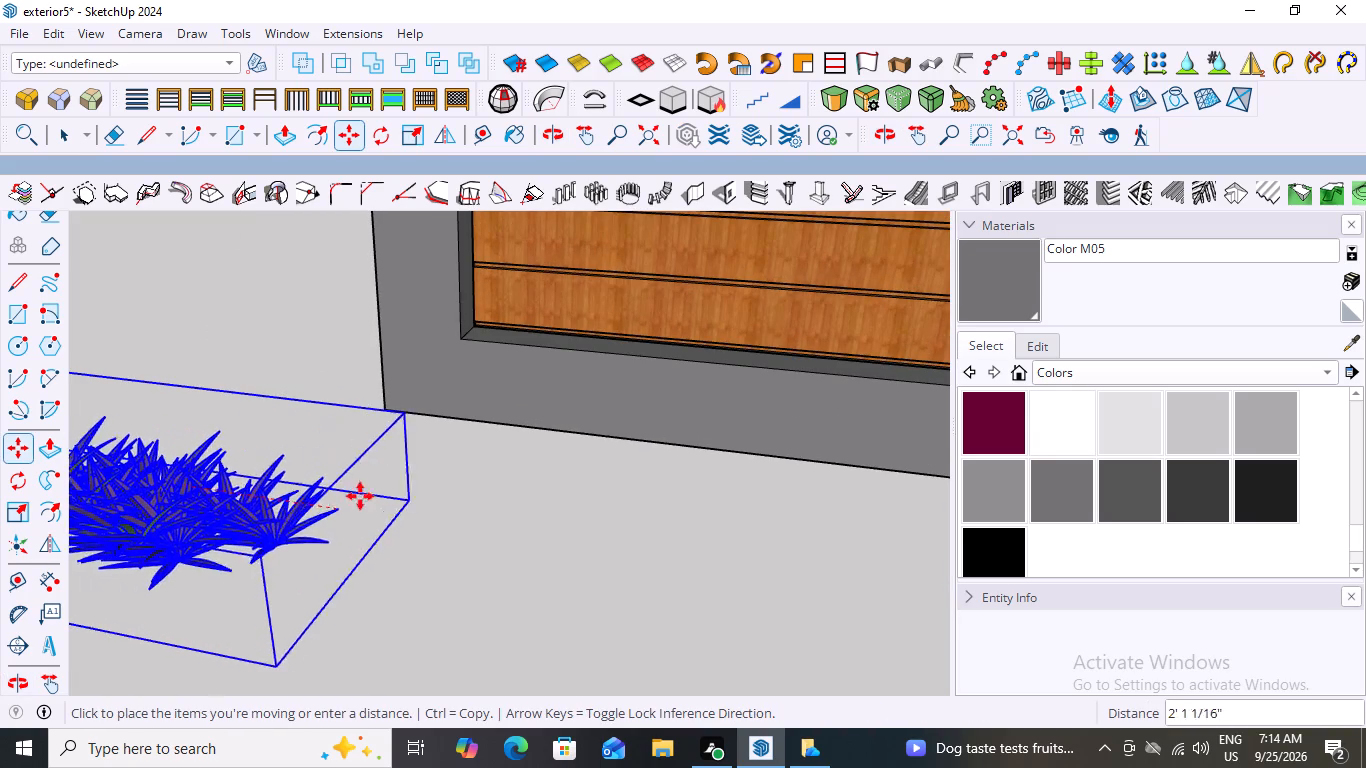
{"action": "scroll", "coordinate": [589, 504], "scroll_direction": "down", "scroll_amount": 12}
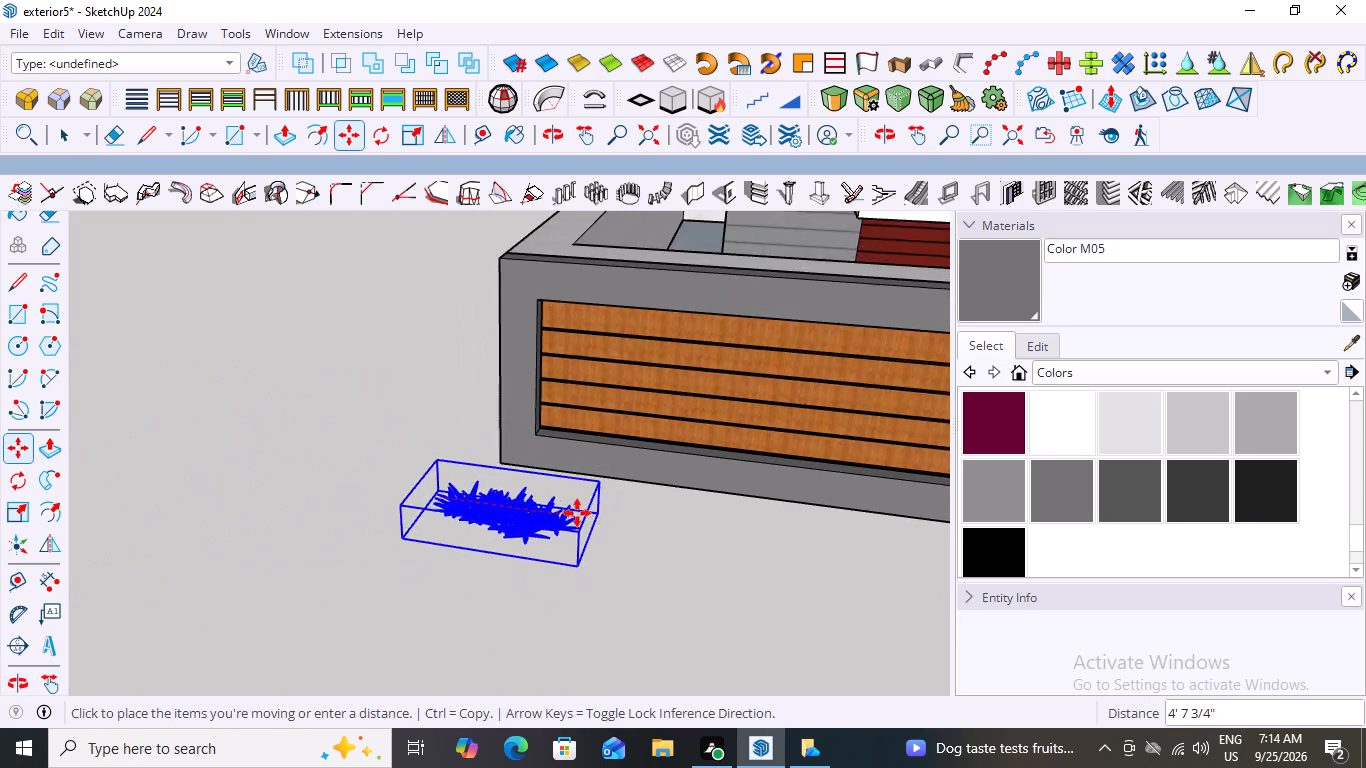
{"action": "scroll", "coordinate": [577, 513], "scroll_direction": "down", "scroll_amount": 9}
{"action": "scroll", "coordinate": [659, 533], "scroll_direction": "up", "scroll_amount": 9}
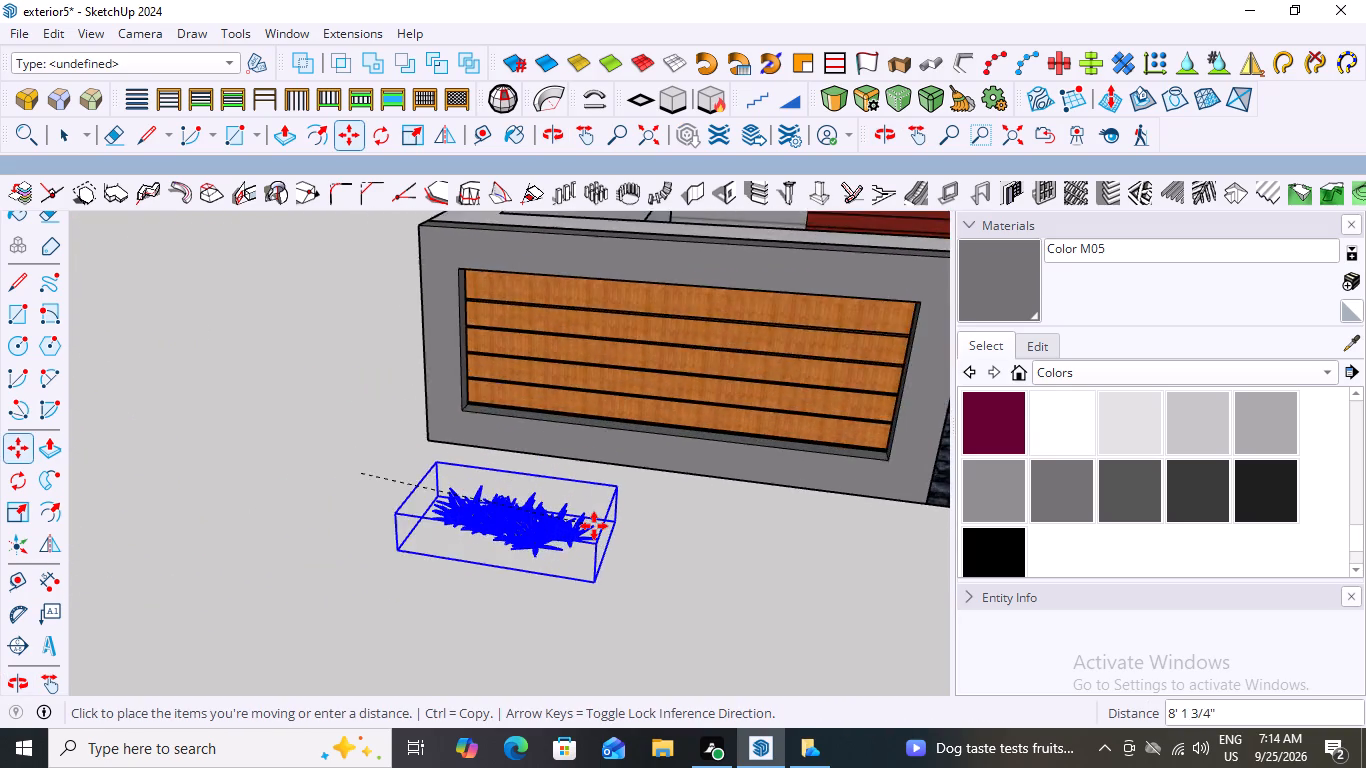
{"action": "scroll", "coordinate": [594, 526], "scroll_direction": "up", "scroll_amount": 5}
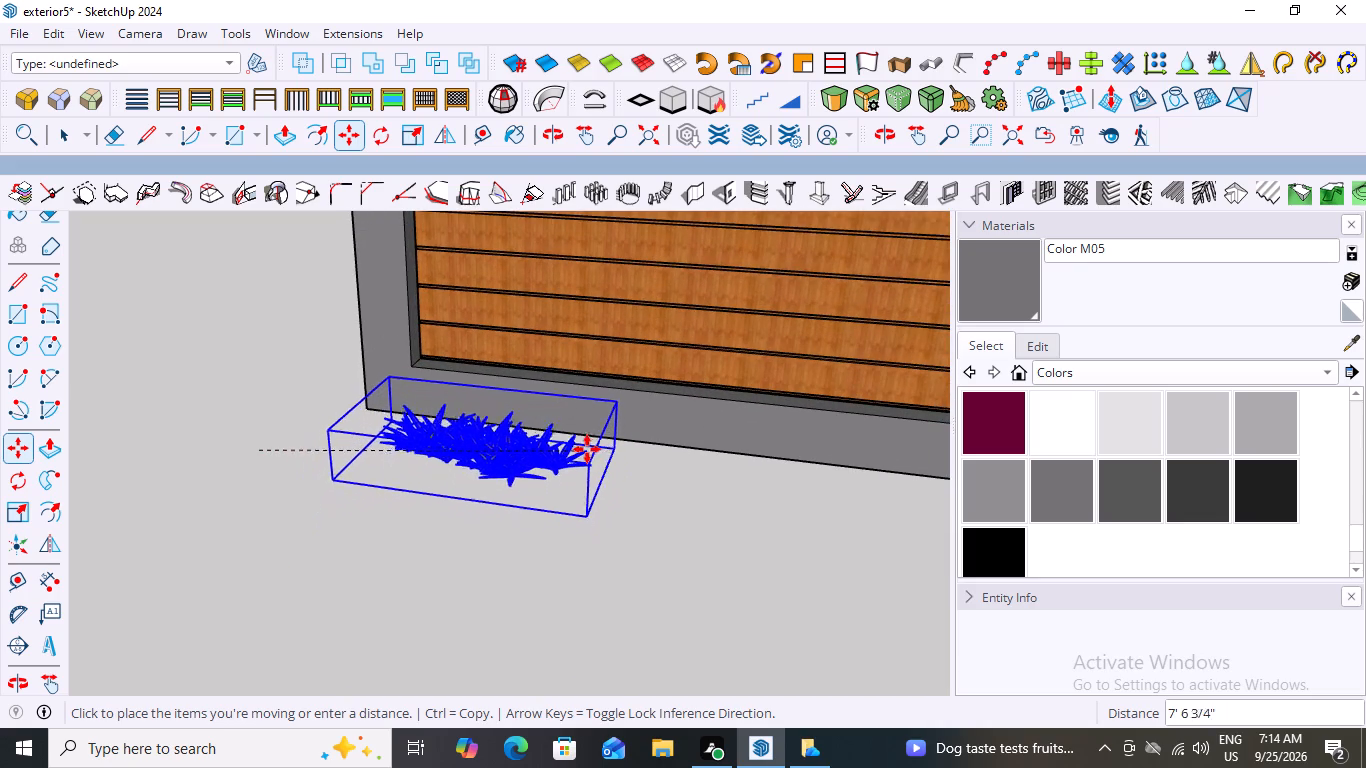
{"action": "scroll", "coordinate": [587, 445], "scroll_direction": "up", "scroll_amount": 11}
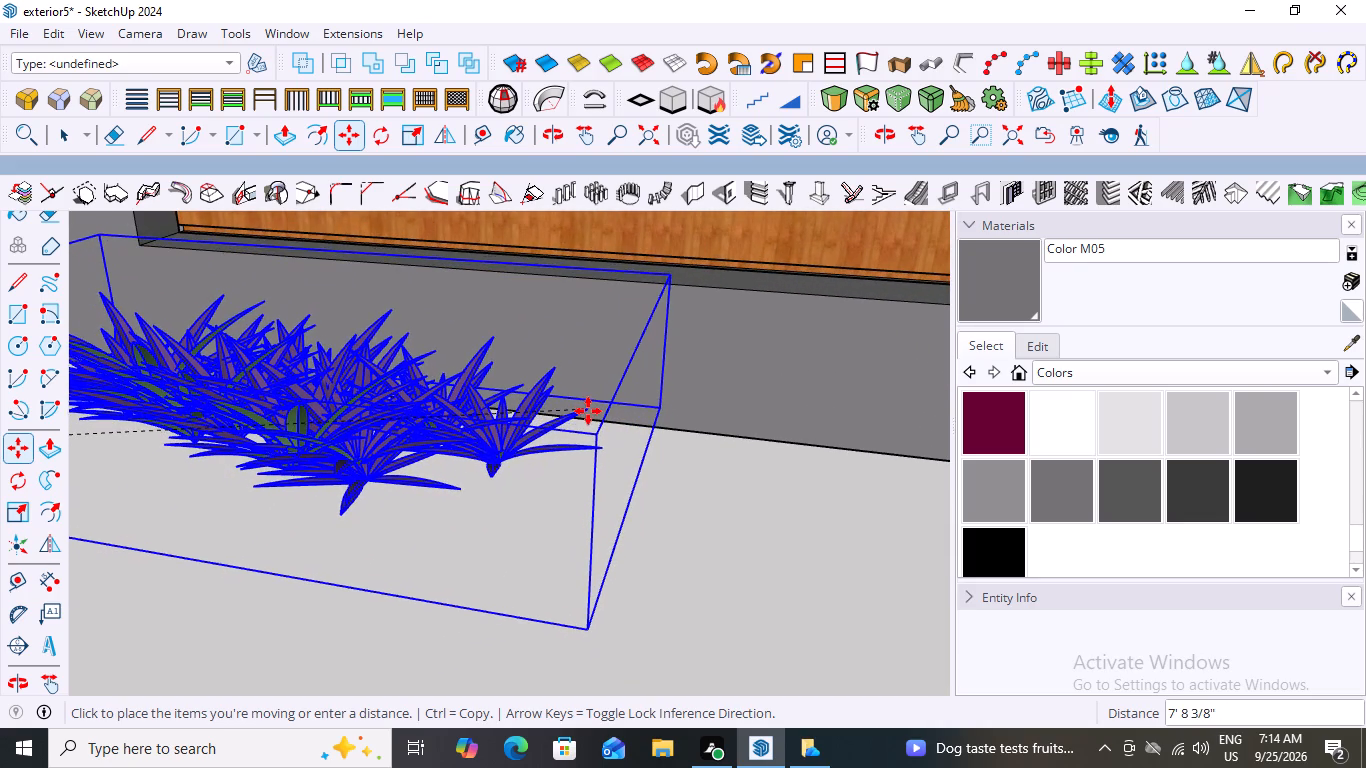
{"action": "left_click", "coordinate": [588, 411]}
{"action": "key", "text": "space"}
{"action": "scroll", "coordinate": [642, 514], "scroll_direction": "down", "scroll_amount": 15}
{"action": "left_click", "coordinate": [291, 382]}
Examine from several angles how the purple plant cluster sits against the boundary wall's base.
{"action": "middle_click_drag", "start_coordinate": [359, 501], "coordinate": [609, 508]}
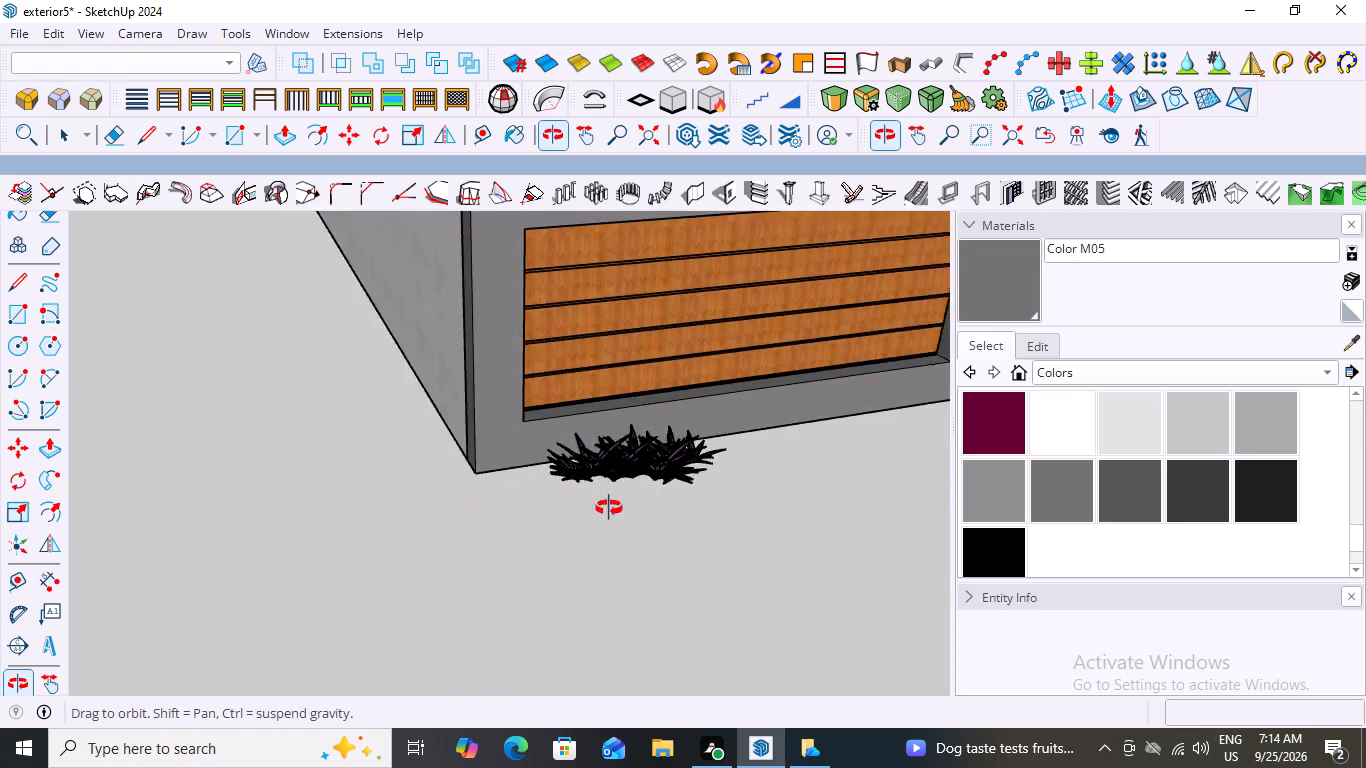
{"action": "middle_click_drag", "start_coordinate": [609, 508], "coordinate": [635, 507]}
{"action": "scroll", "coordinate": [651, 447], "scroll_direction": "up", "scroll_amount": 11}
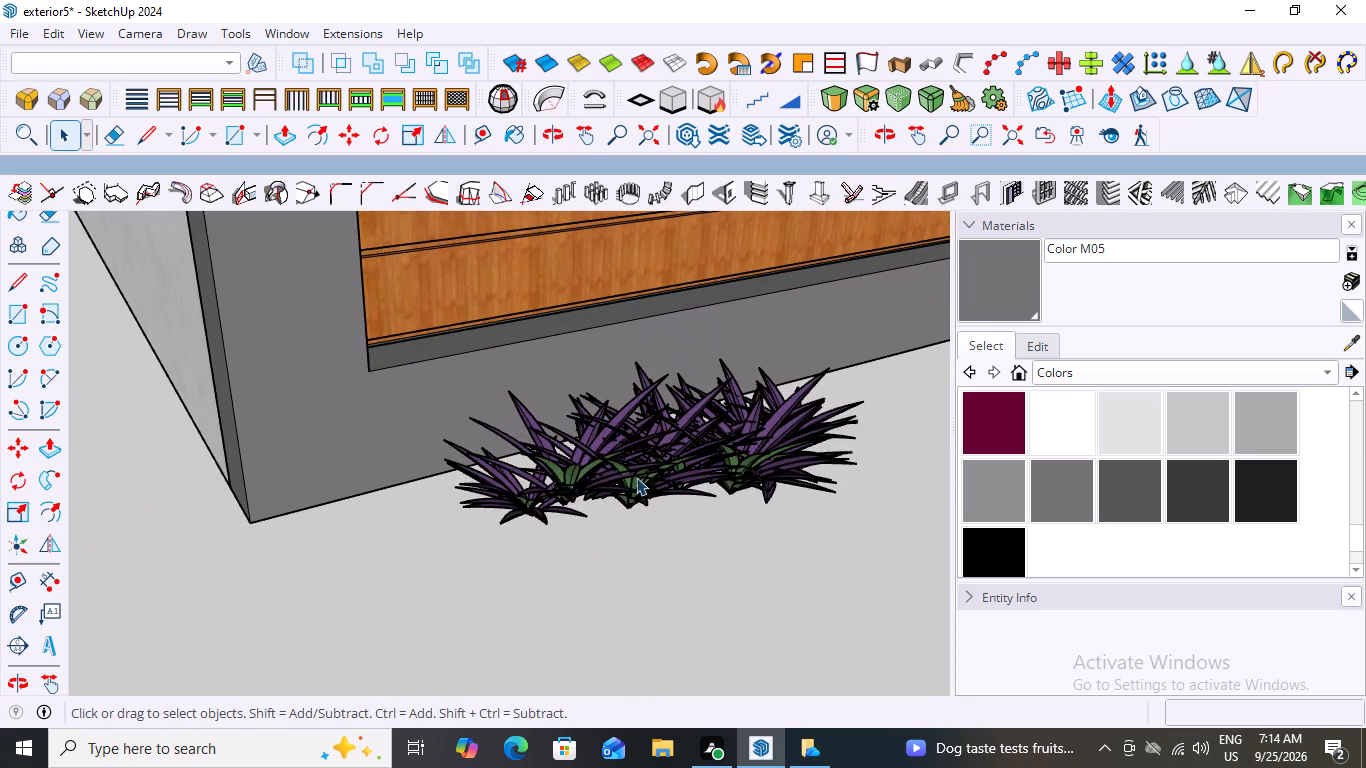
{"action": "scroll", "coordinate": [608, 508], "scroll_direction": "up", "scroll_amount": 5}
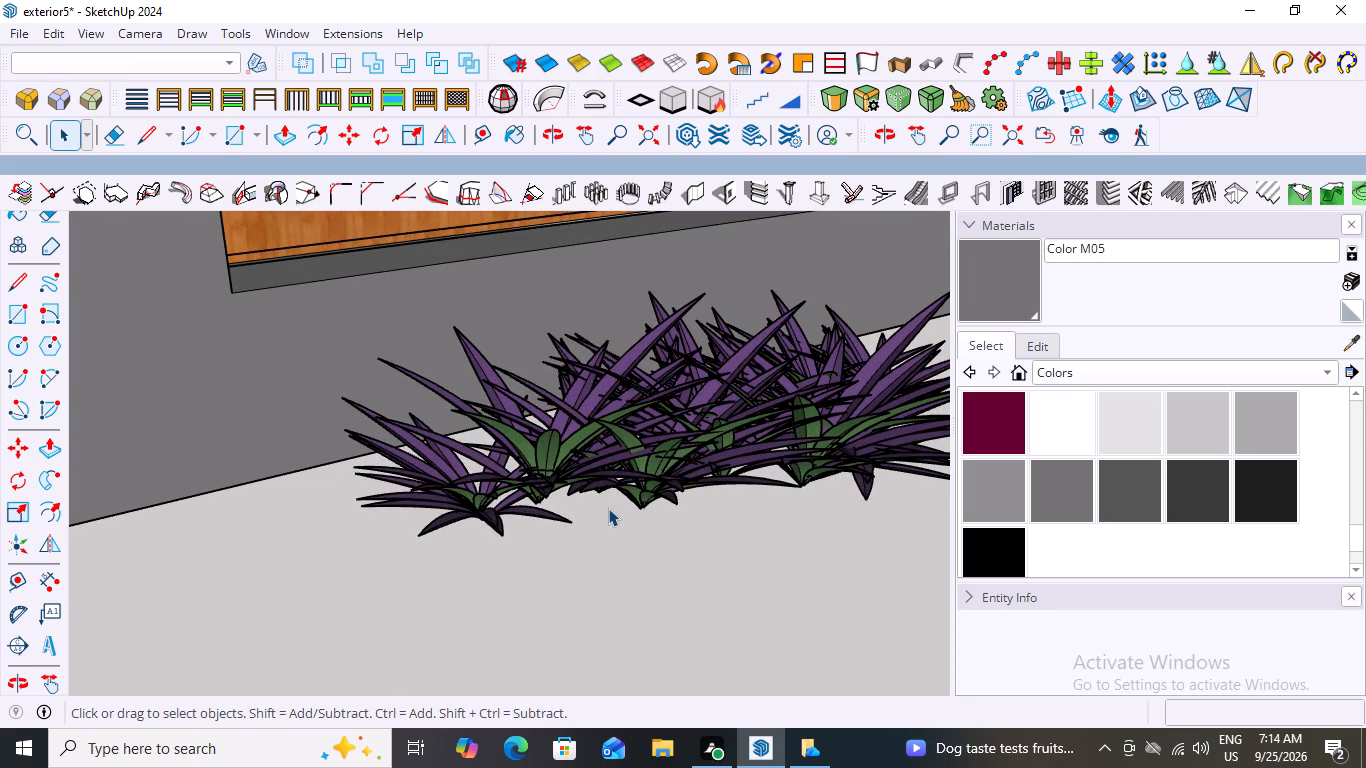
{"action": "scroll", "coordinate": [453, 464], "scroll_direction": "down", "scroll_amount": 9}
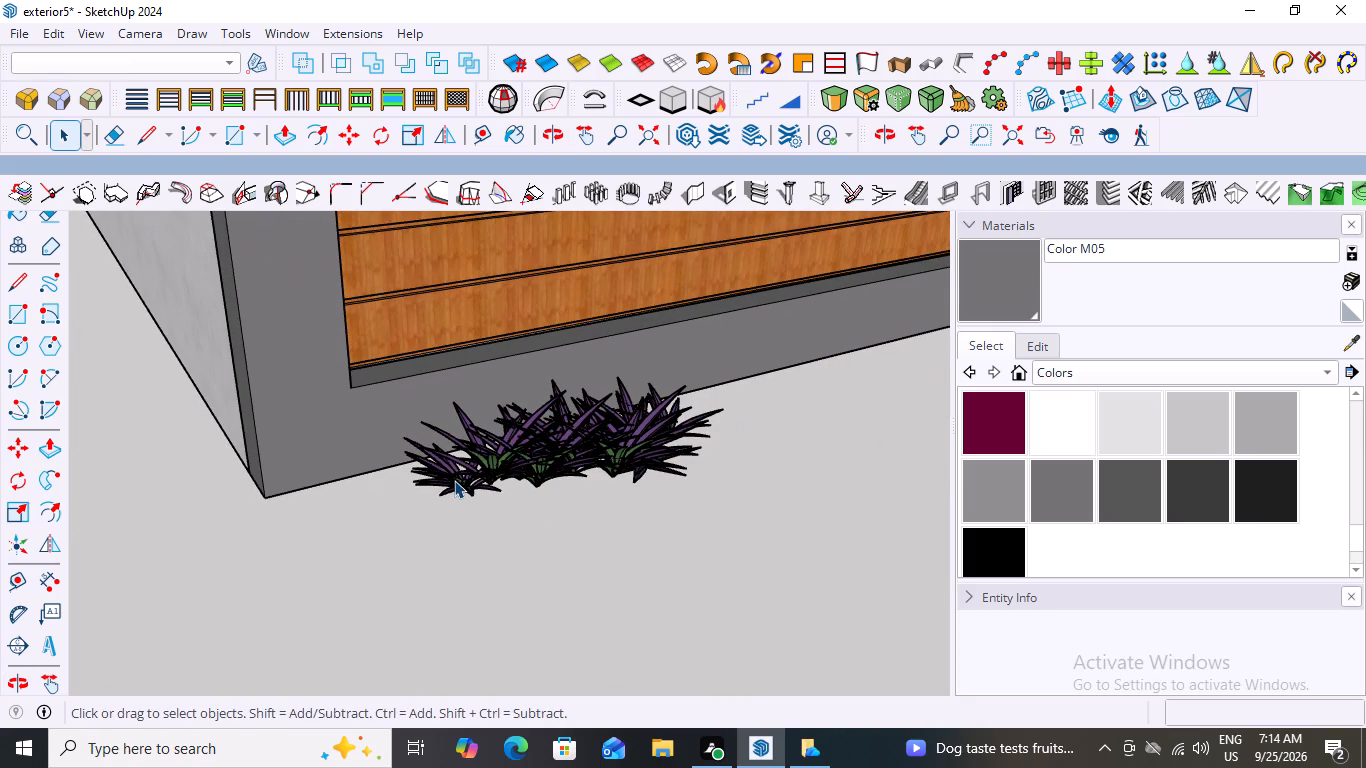
{"action": "middle_click_drag", "start_coordinate": [506, 453], "coordinate": [374, 621]}
{"action": "scroll", "coordinate": [443, 454], "scroll_direction": "down", "scroll_amount": 7}
{"action": "scroll", "coordinate": [529, 451], "scroll_direction": "down", "scroll_amount": 1}
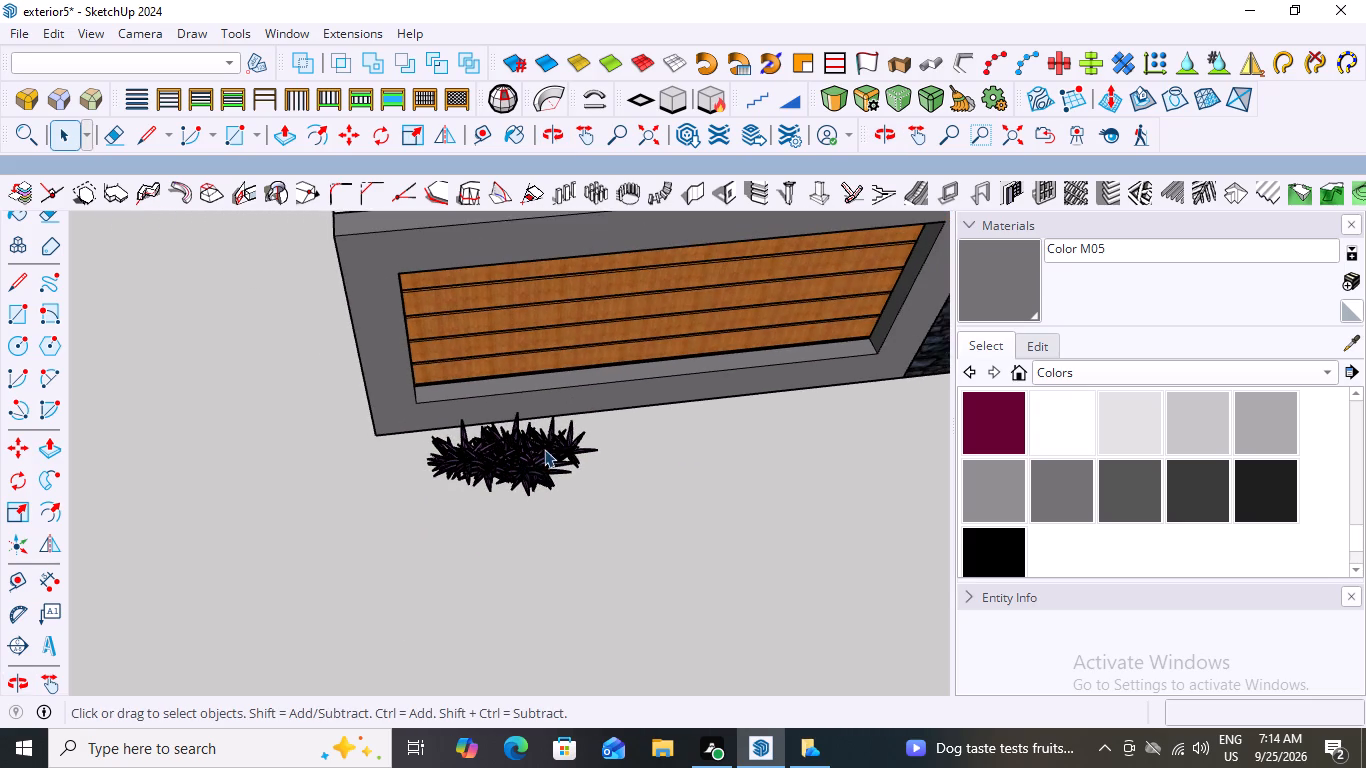
{"action": "middle_click_drag", "start_coordinate": [541, 448], "coordinate": [437, 355]}
{"action": "scroll", "coordinate": [478, 416], "scroll_direction": "up", "scroll_amount": 12}
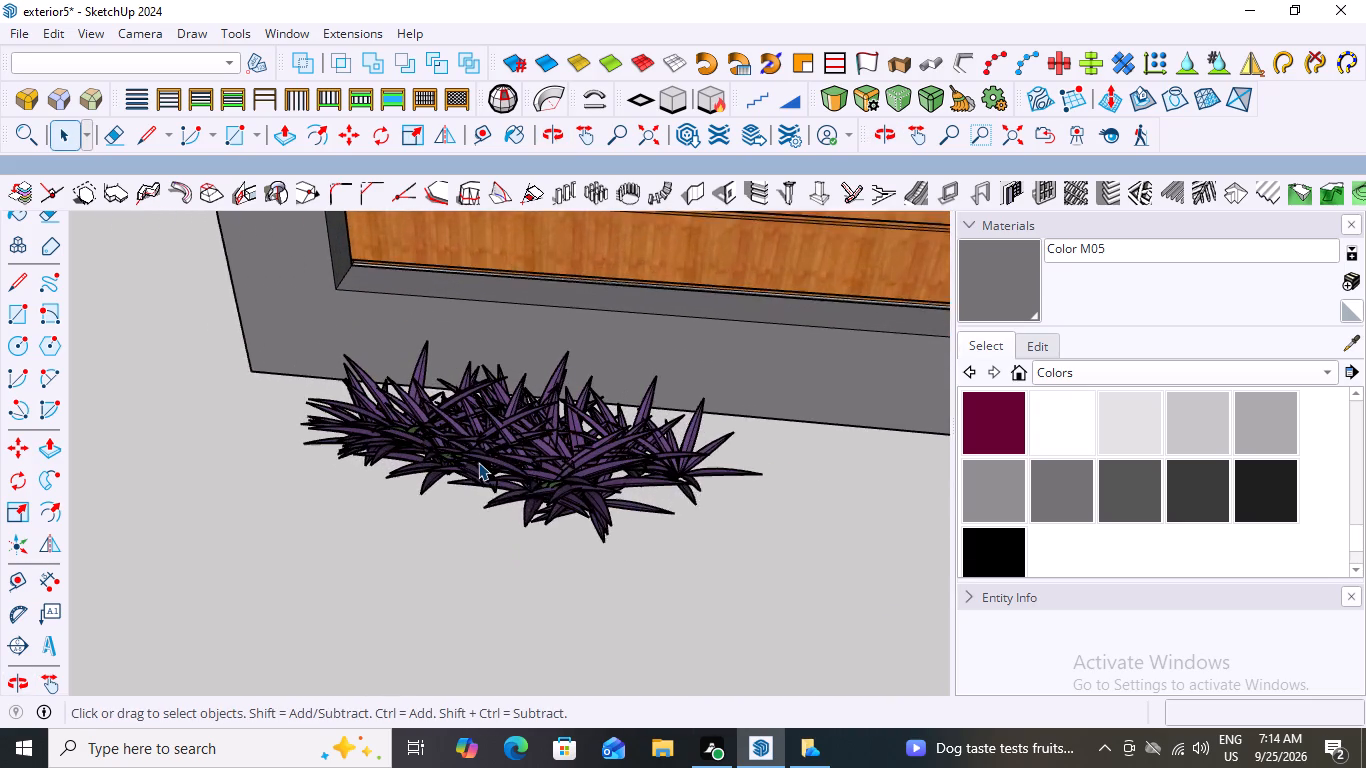
{"action": "scroll", "coordinate": [498, 343], "scroll_direction": "down", "scroll_amount": 20}
{"action": "scroll", "coordinate": [498, 343], "scroll_direction": "down", "scroll_amount": 4}
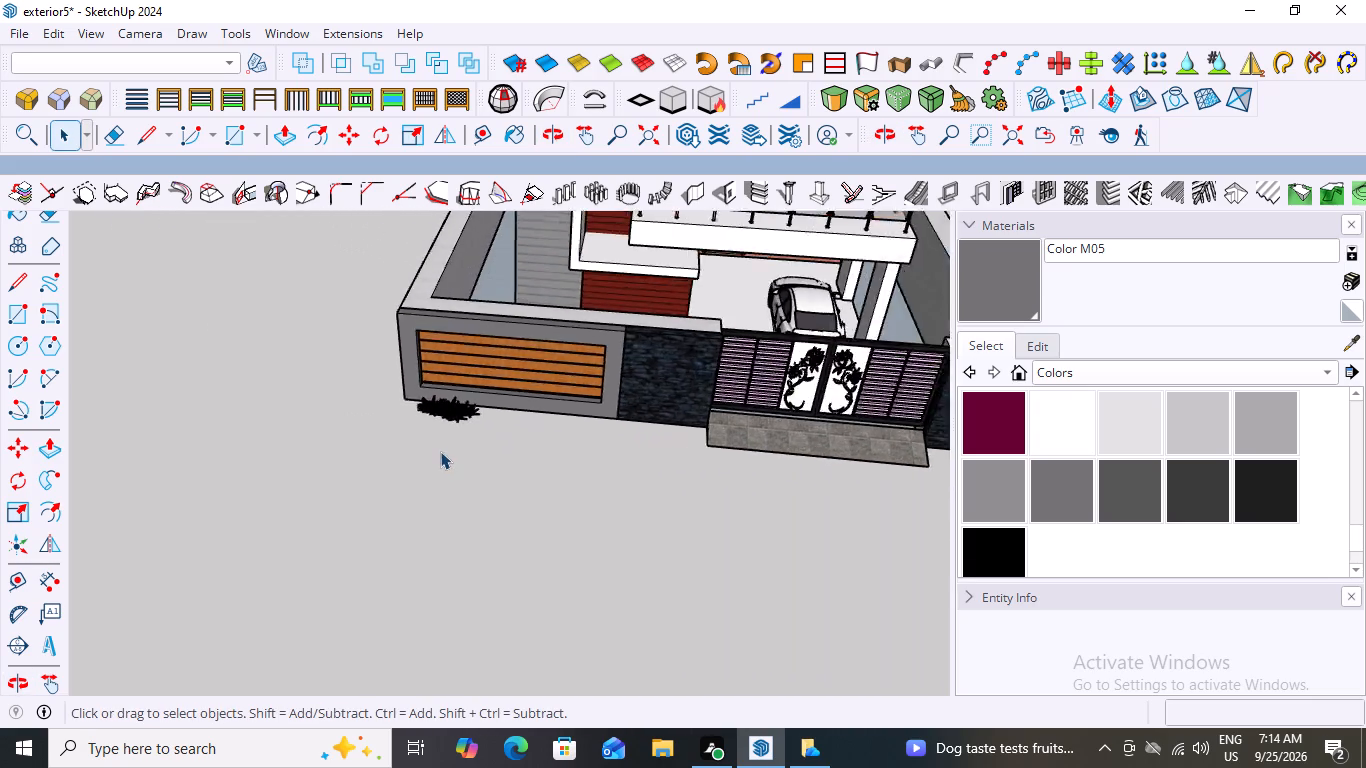
{"action": "scroll", "coordinate": [440, 451], "scroll_direction": "down", "scroll_amount": 3}
{"action": "middle_click_drag", "start_coordinate": [597, 449], "coordinate": [648, 334]}
Rotate the purple plant cluster 180 degrees on the ground plane about a point beside its bounding box corner, and deselect it.
{"action": "scroll", "coordinate": [648, 334], "scroll_direction": "up", "scroll_amount": 1}
{"action": "scroll", "coordinate": [349, 354], "scroll_direction": "up", "scroll_amount": 2}
{"action": "scroll", "coordinate": [436, 424], "scroll_direction": "up", "scroll_amount": 15}
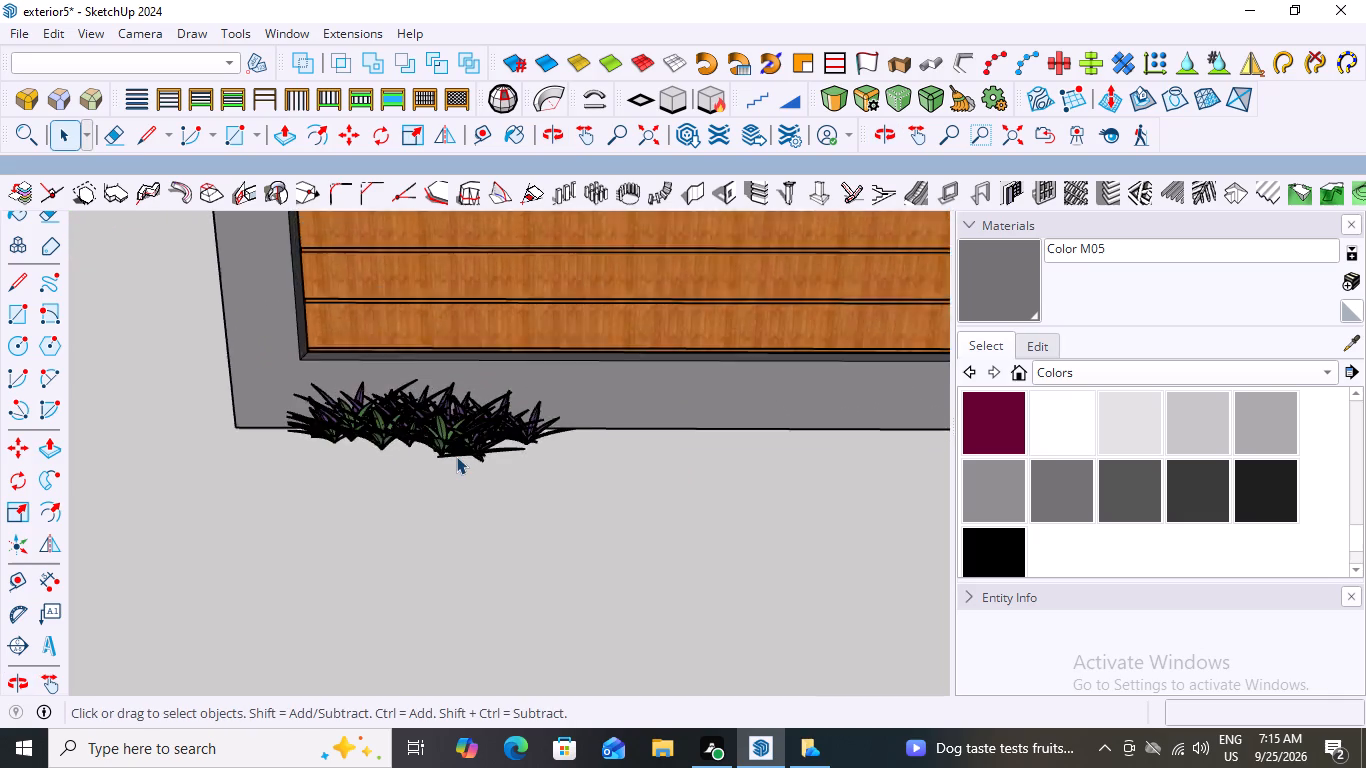
{"action": "scroll", "coordinate": [456, 456], "scroll_direction": "up", "scroll_amount": 6}
{"action": "left_click", "coordinate": [481, 399]}
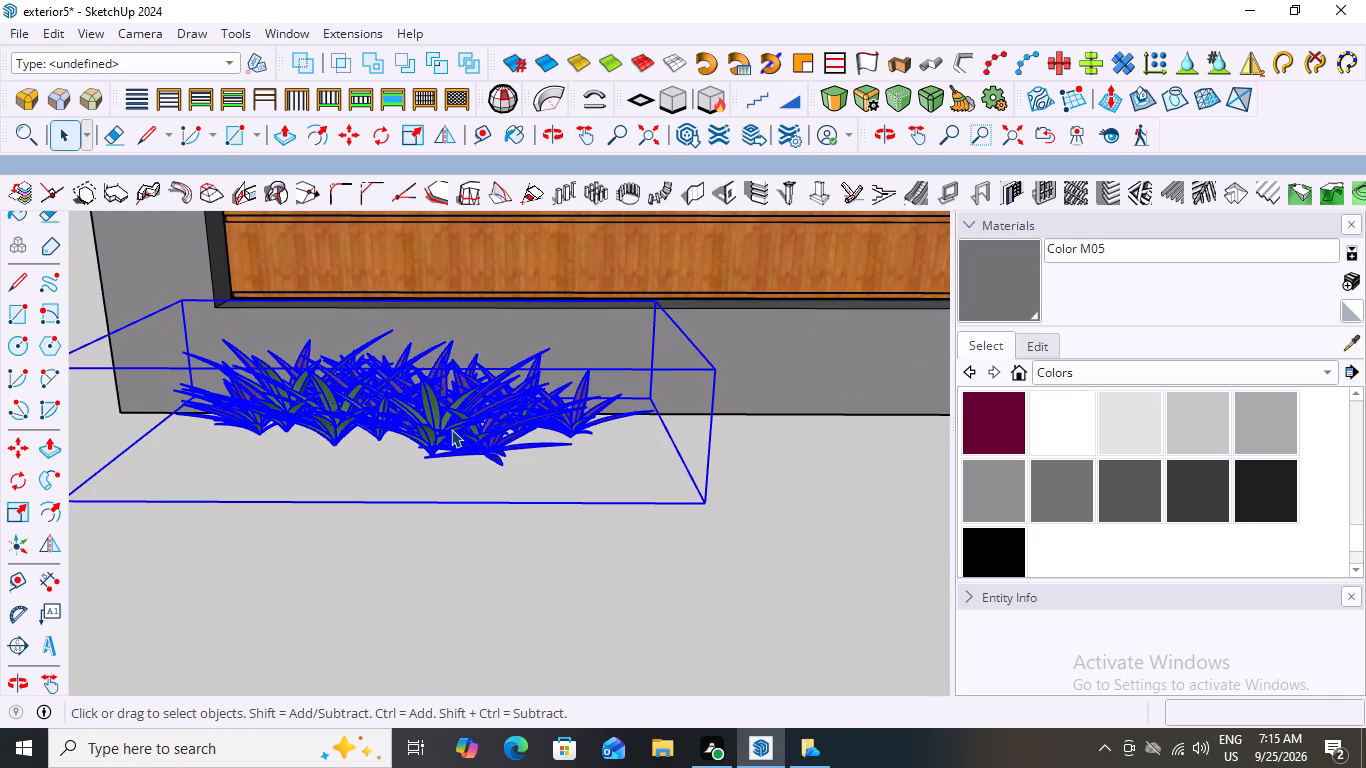
{"action": "key", "text": "m"}
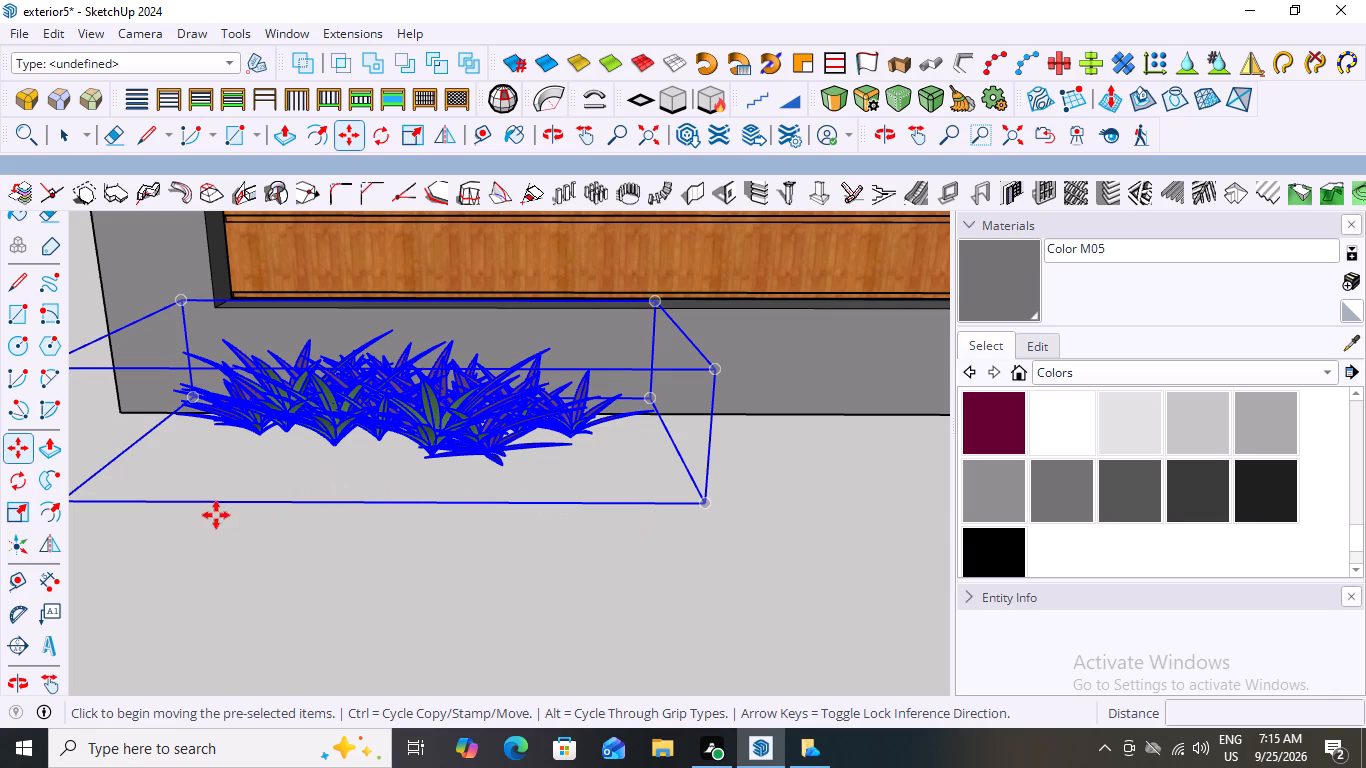
{"action": "scroll", "coordinate": [616, 484], "scroll_direction": "down", "scroll_amount": 11}
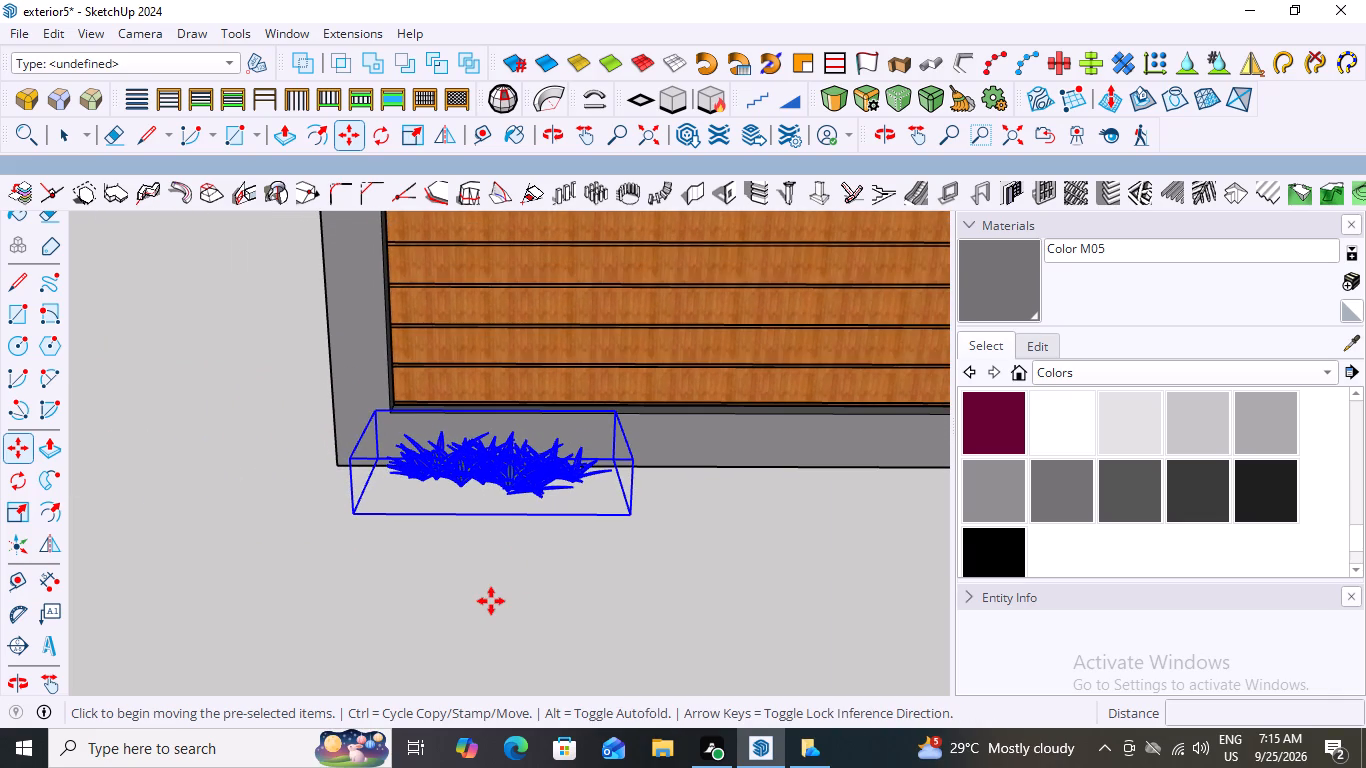
{"action": "key", "text": "space"}
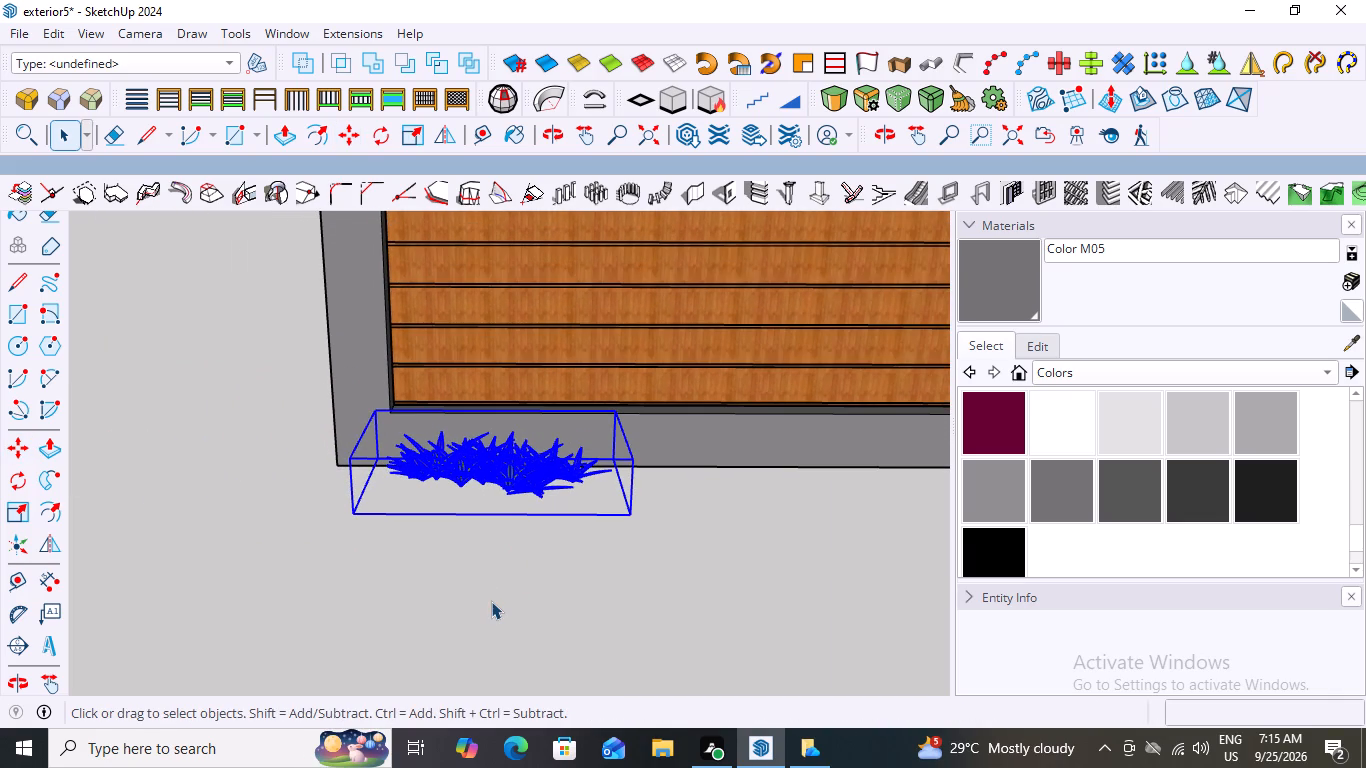
{"action": "key", "text": "q"}
{"action": "left_click", "coordinate": [347, 517]}
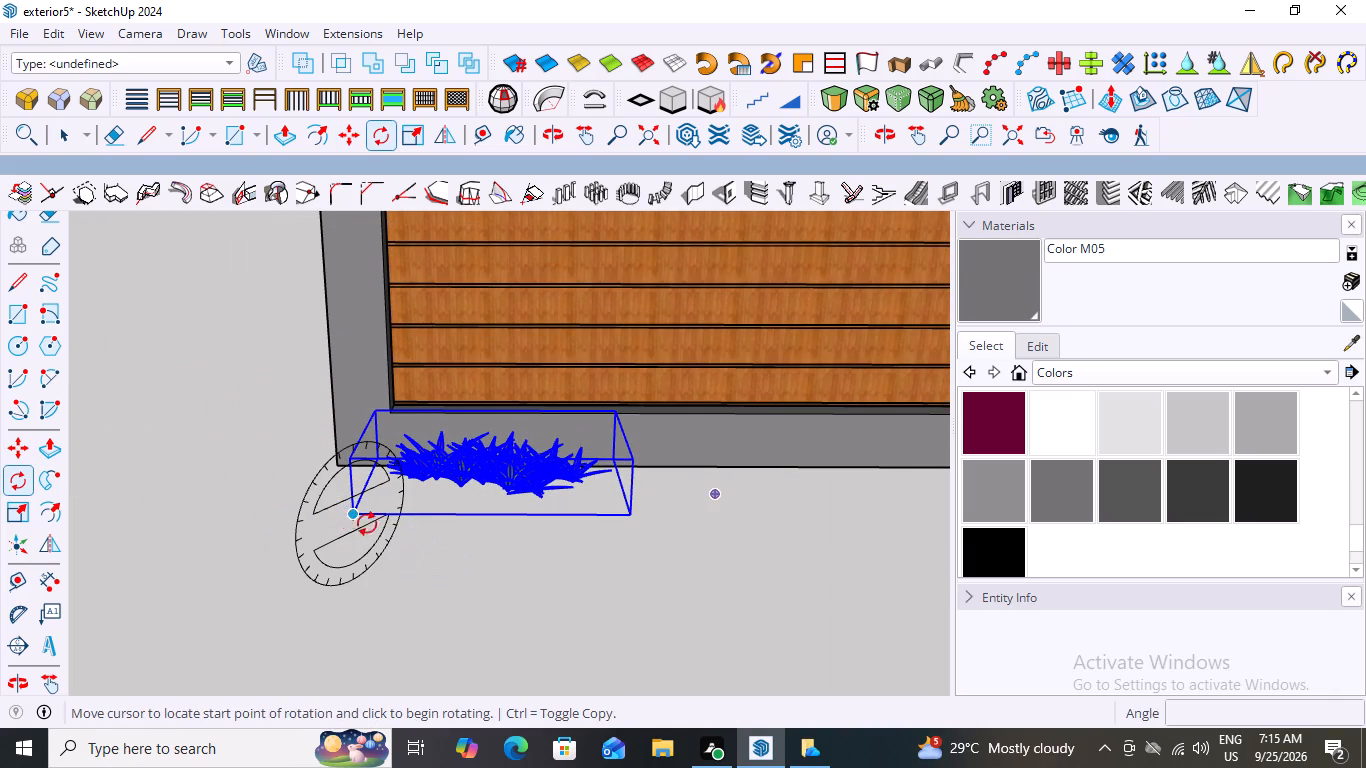
{"action": "key", "text": "space"}
{"action": "key", "text": "q"}
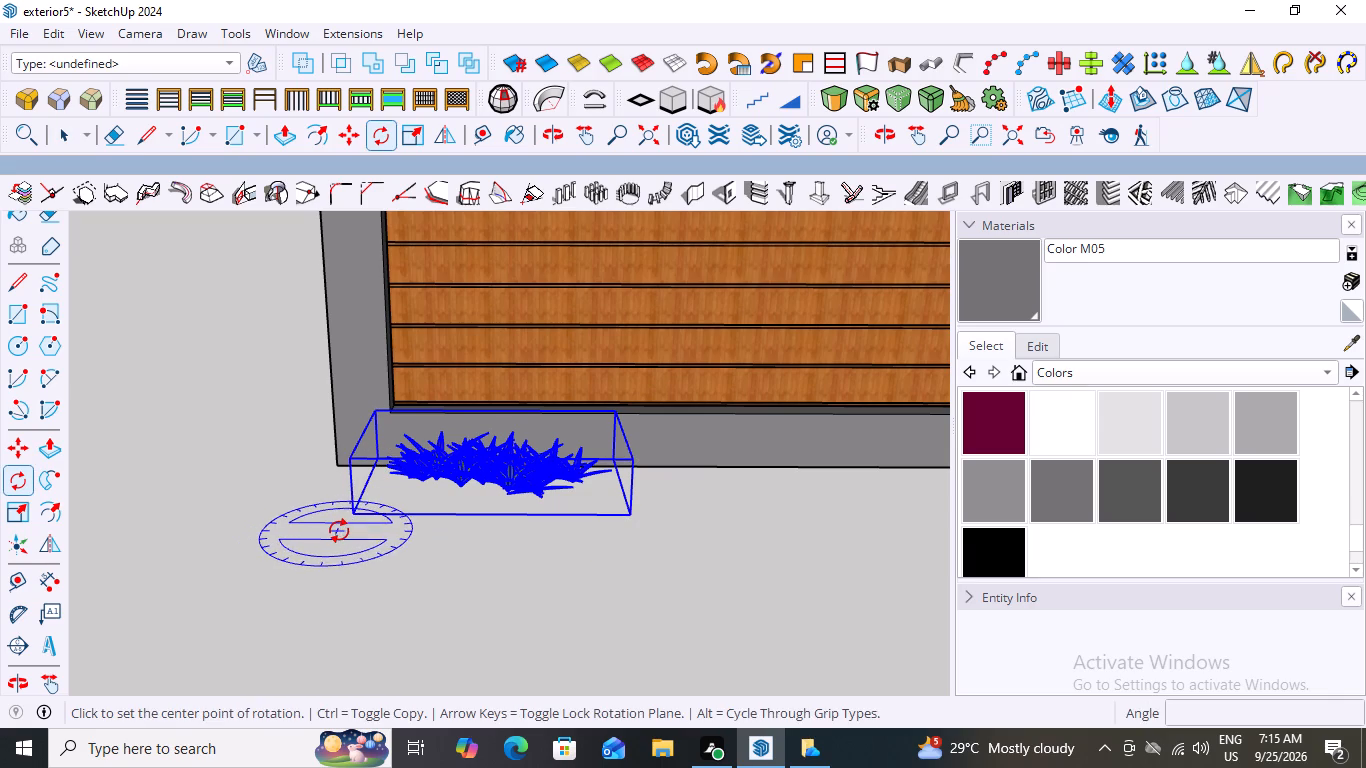
{"action": "left_click", "coordinate": [351, 528]}
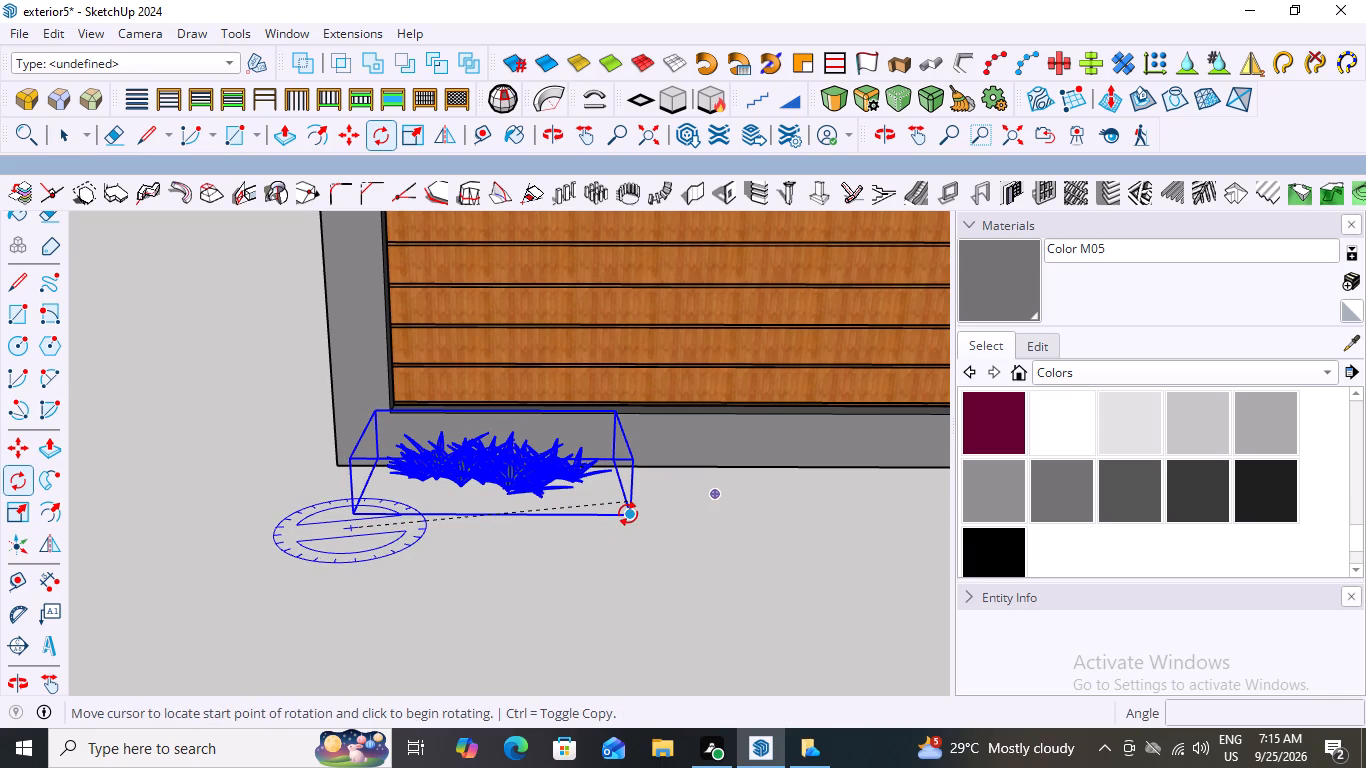
{"action": "left_click", "coordinate": [628, 522]}
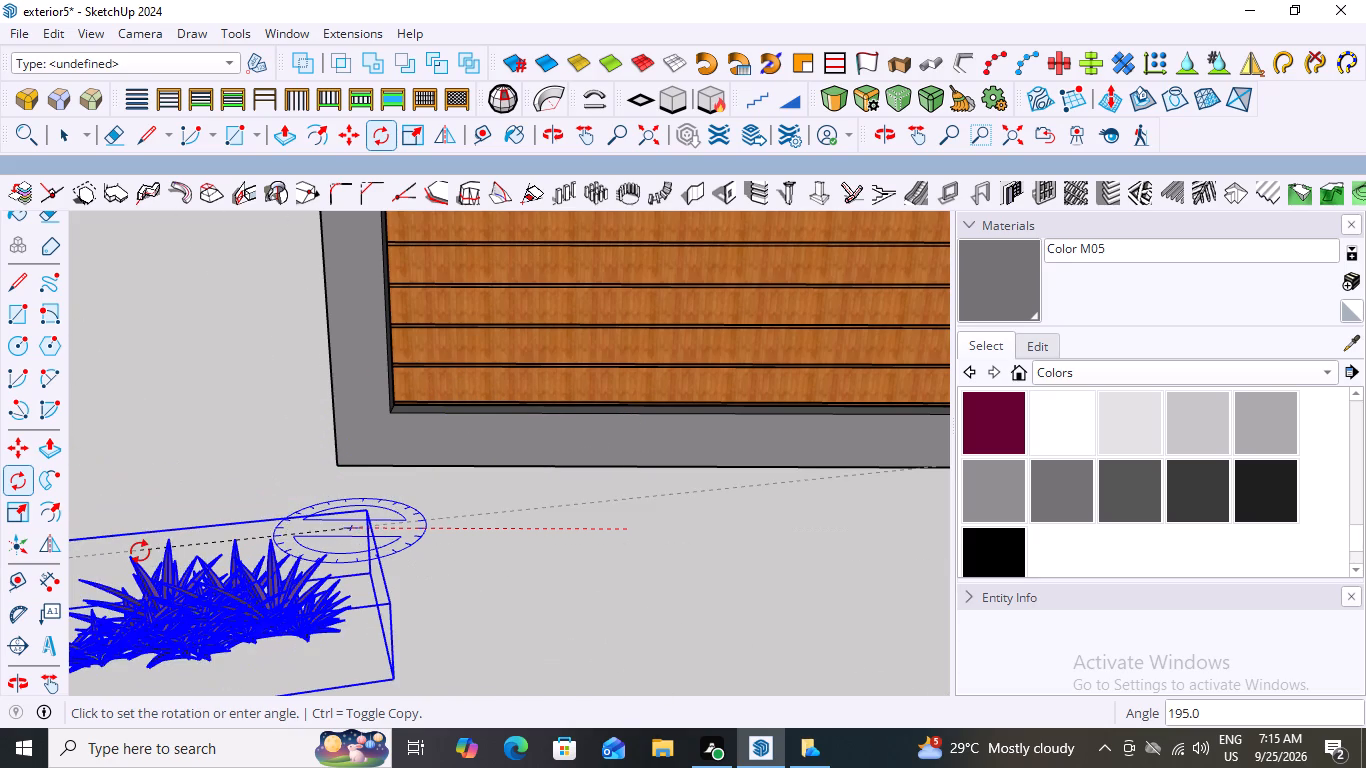
{"action": "scroll", "coordinate": [132, 538], "scroll_direction": "down", "scroll_amount": 11}
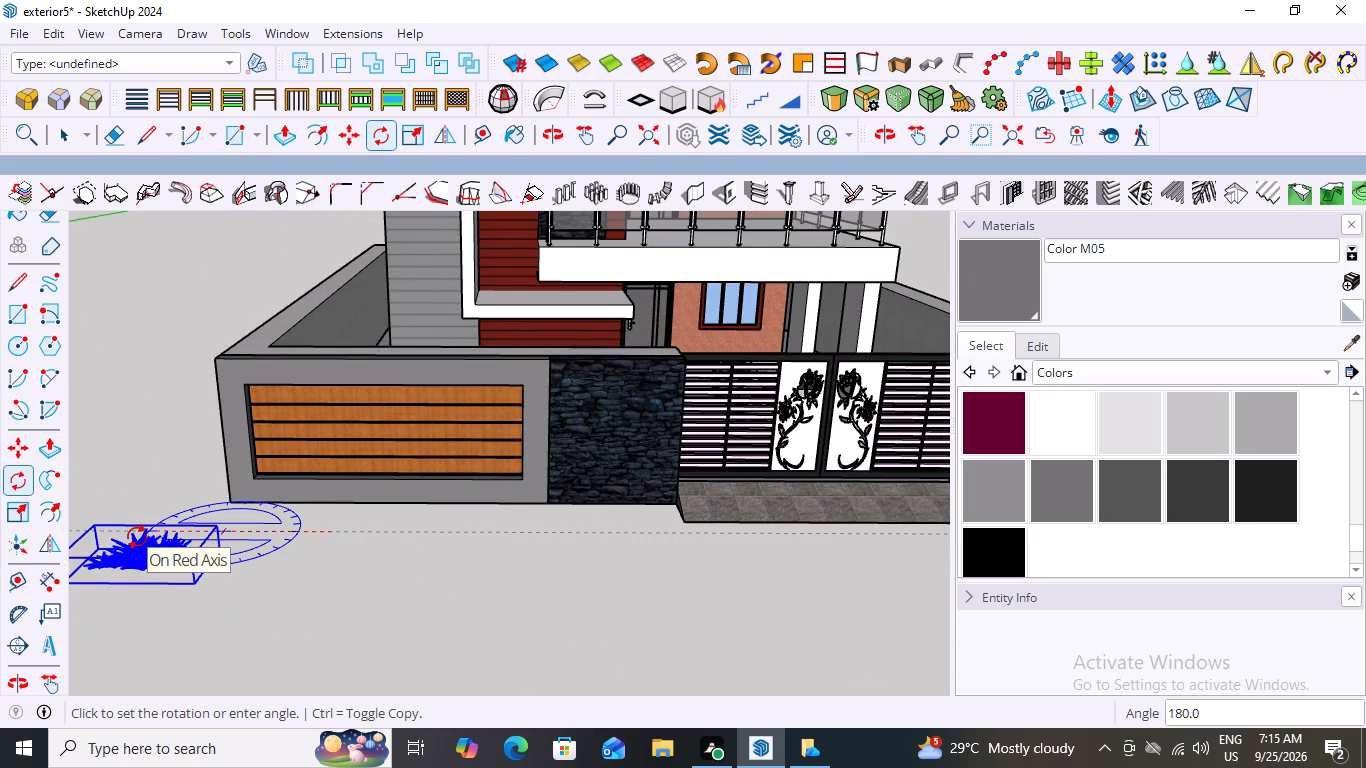
{"action": "type", "text": "180"}
{"action": "key", "text": "Return"}
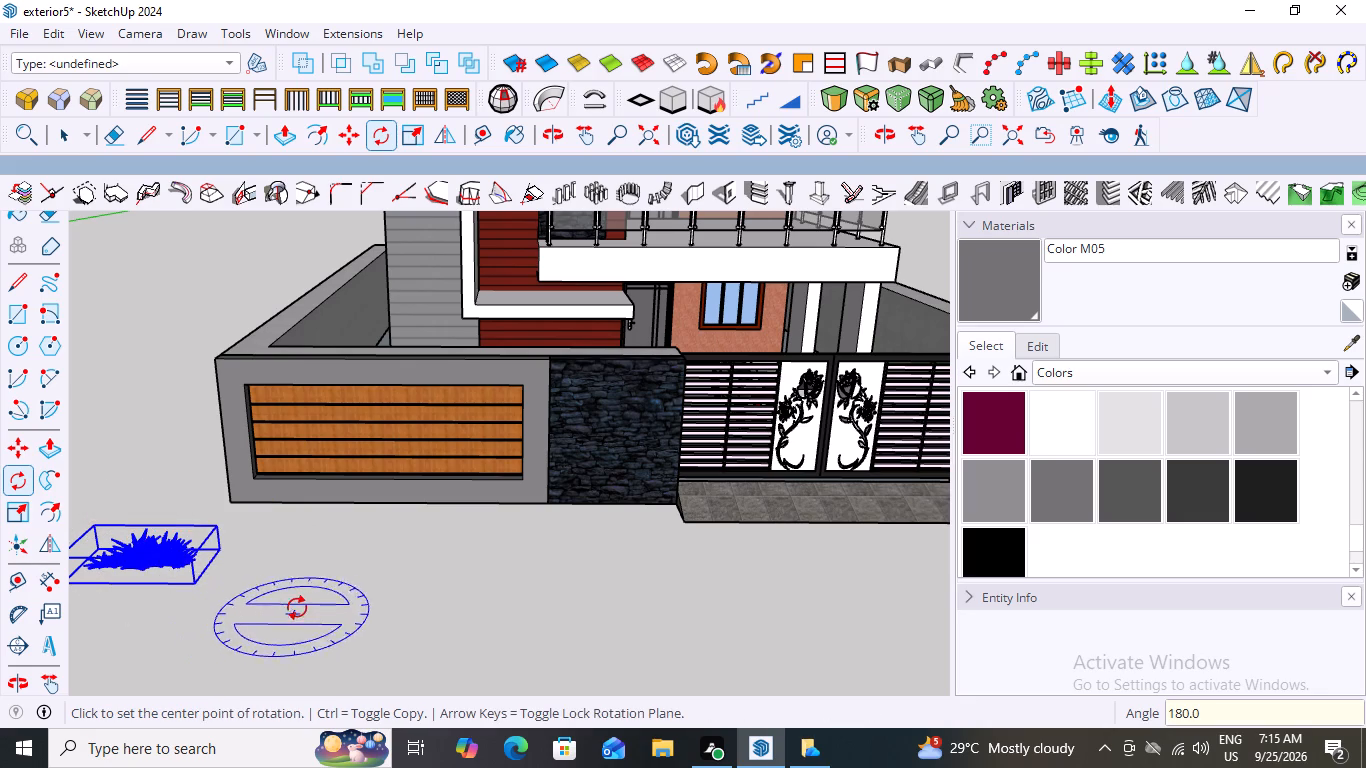
{"action": "key", "text": "space"}
{"action": "left_click", "coordinate": [304, 602]}
Examine the rotated purple plant cluster up close and from above, in front of the boundary wall corner.
{"action": "scroll", "coordinate": [346, 573], "scroll_direction": "down", "scroll_amount": 4}
{"action": "scroll", "coordinate": [192, 574], "scroll_direction": "up", "scroll_amount": 4}
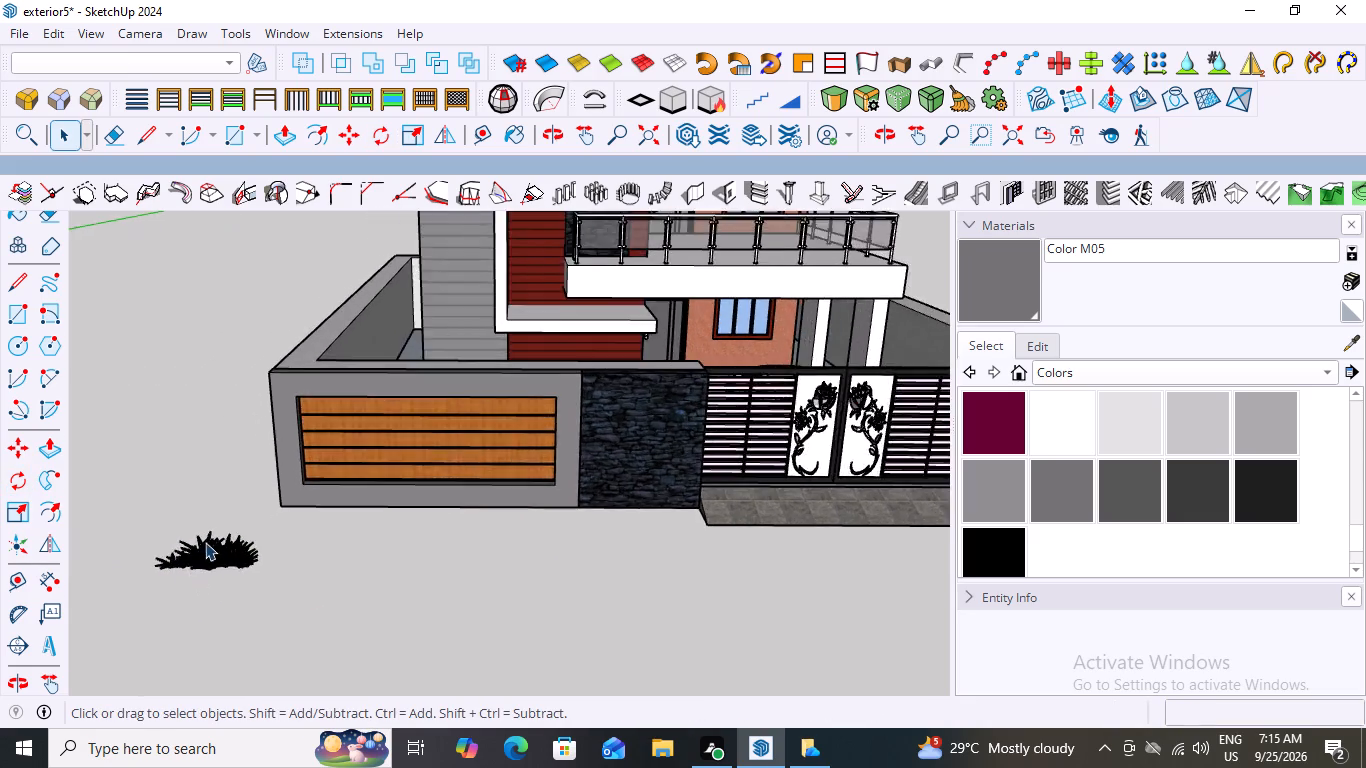
{"action": "scroll", "coordinate": [205, 542], "scroll_direction": "up", "scroll_amount": 18}
{"action": "scroll", "coordinate": [300, 532], "scroll_direction": "down", "scroll_amount": 4}
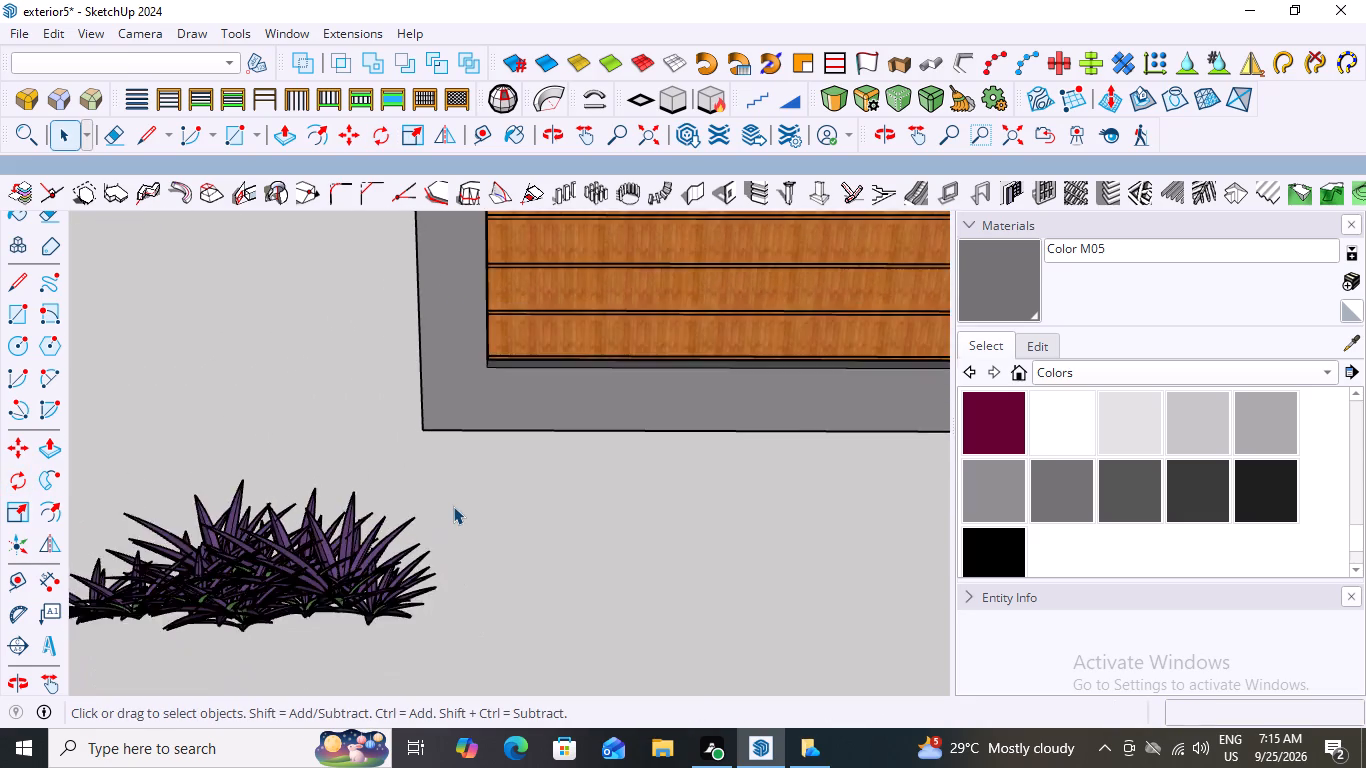
{"action": "scroll", "coordinate": [453, 506], "scroll_direction": "down", "scroll_amount": 12}
{"action": "scroll", "coordinate": [352, 563], "scroll_direction": "up", "scroll_amount": 15}
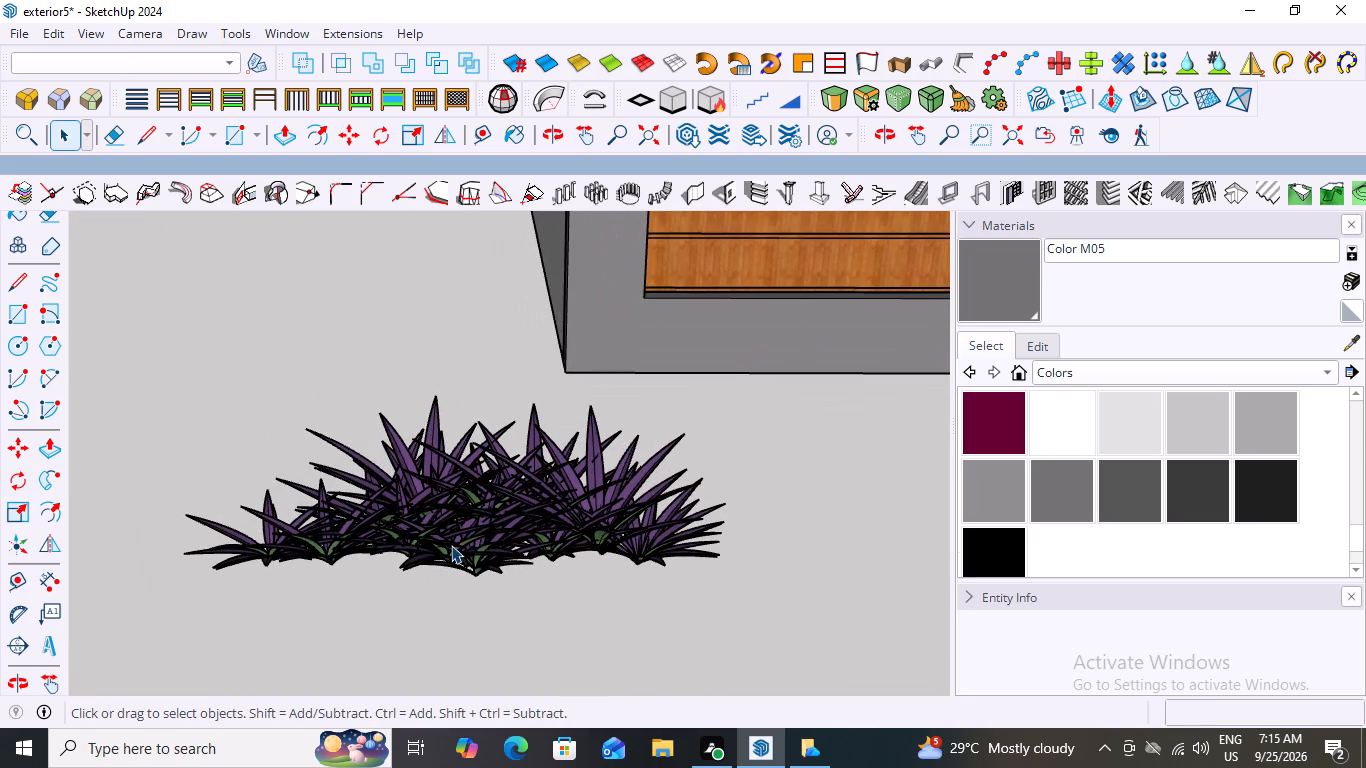
{"action": "middle_click_drag", "start_coordinate": [493, 515], "coordinate": [476, 615]}
{"action": "scroll", "coordinate": [491, 662], "scroll_direction": "down", "scroll_amount": 8}
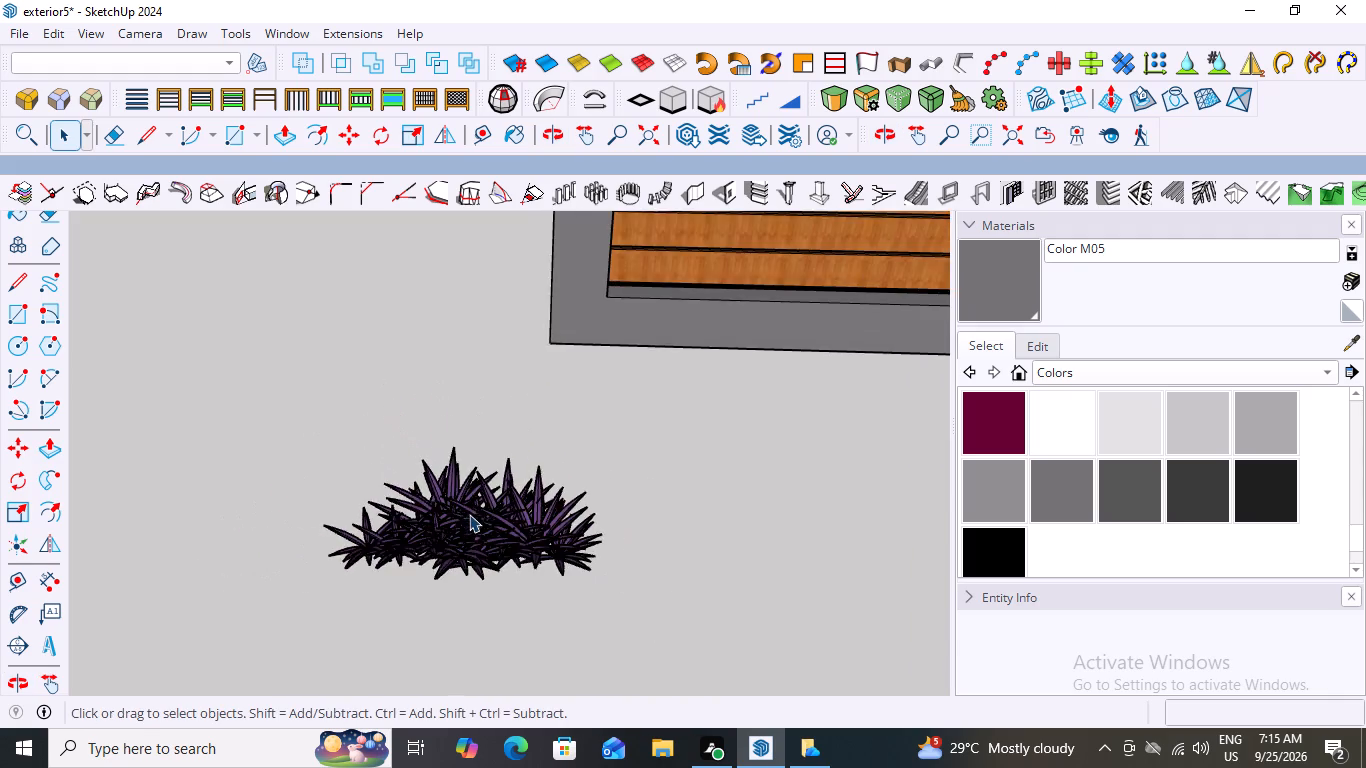
{"action": "scroll", "coordinate": [469, 514], "scroll_direction": "down", "scroll_amount": 8}
{"action": "middle_click_drag", "start_coordinate": [492, 515], "coordinate": [504, 606]}
{"action": "scroll", "coordinate": [496, 577], "scroll_direction": "up", "scroll_amount": 9}
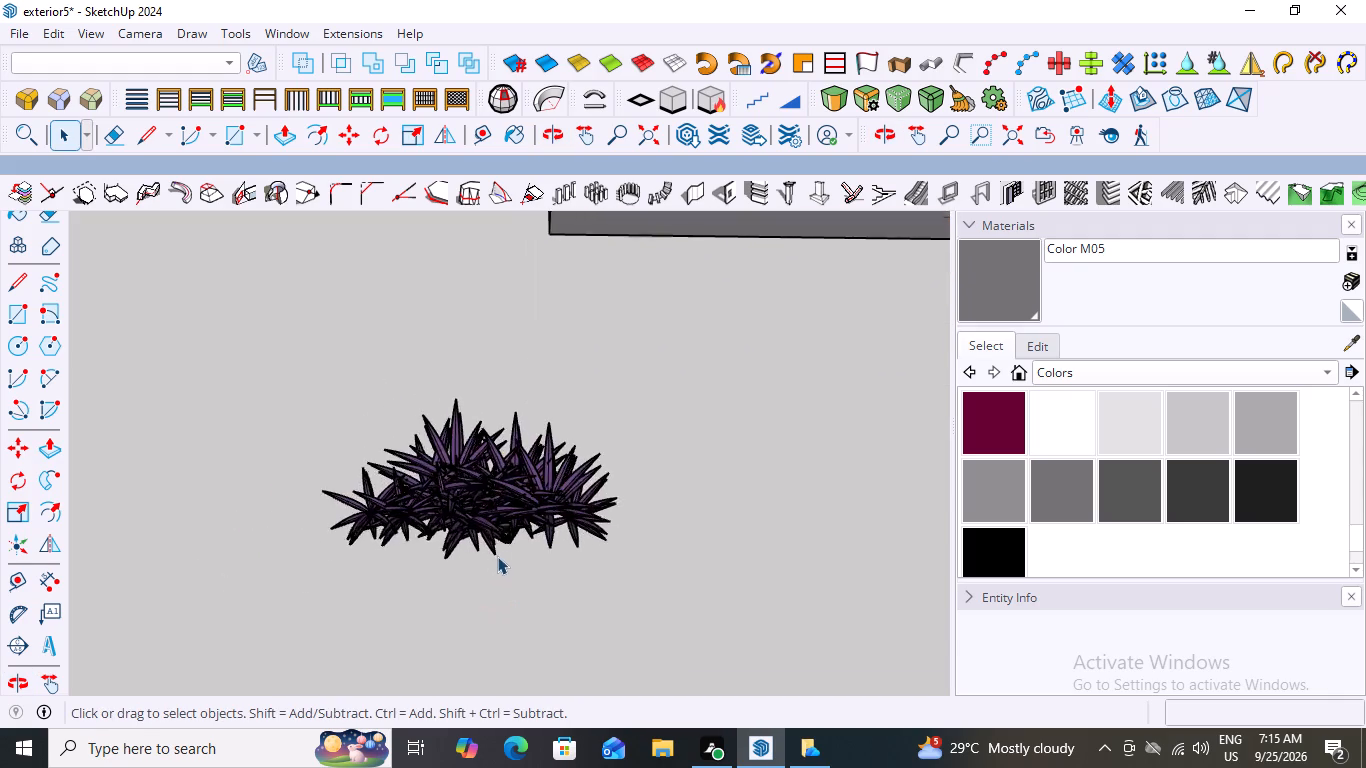
{"action": "scroll", "coordinate": [497, 556], "scroll_direction": "up", "scroll_amount": 10}
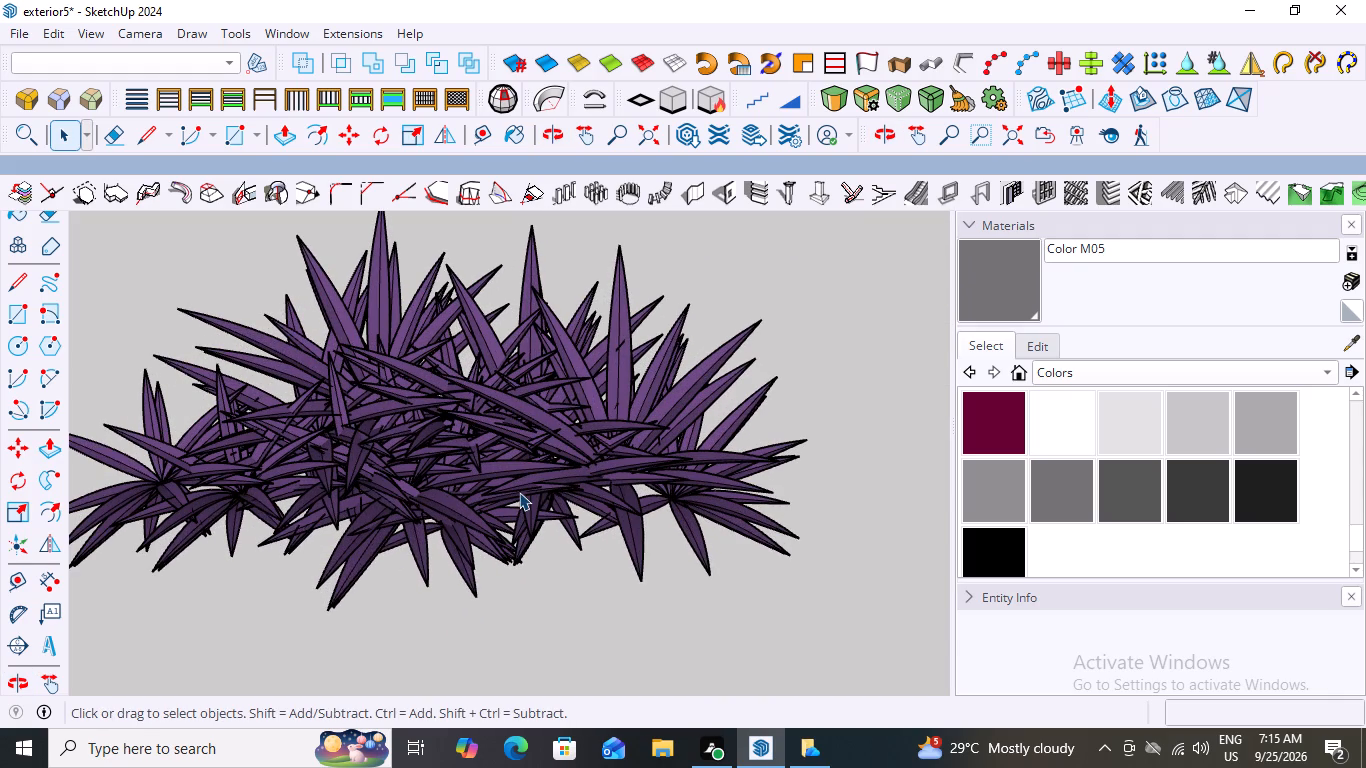
{"action": "scroll", "coordinate": [519, 492], "scroll_direction": "down", "scroll_amount": 17}
{"action": "middle_click_drag", "start_coordinate": [548, 465], "coordinate": [569, 411]}
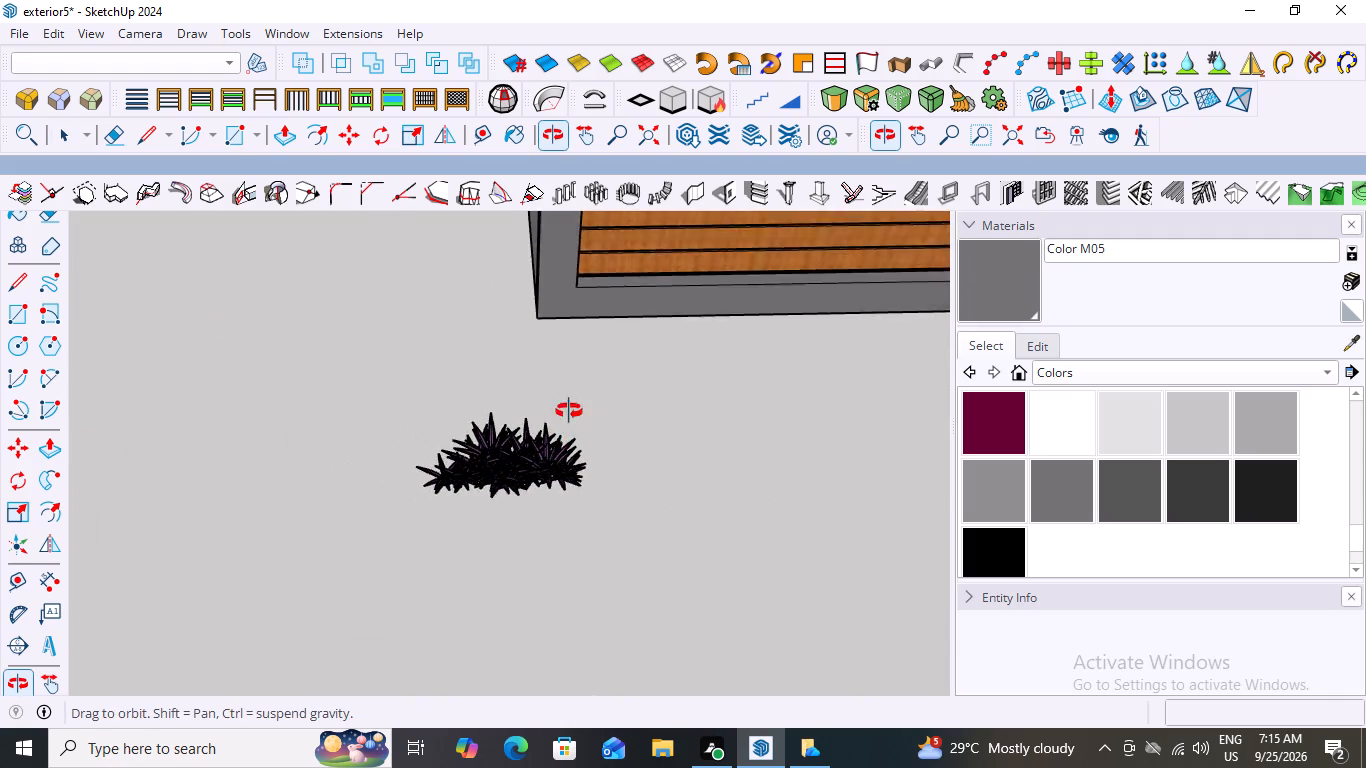
{"action": "middle_click_drag", "start_coordinate": [569, 411], "coordinate": [572, 337]}
Move the purple plant cluster about 7' 8" to the front boundary wall's base, below the wood-slat panel near the corner, and deselect it.
{"action": "scroll", "coordinate": [540, 388], "scroll_direction": "up", "scroll_amount": 9}
{"action": "left_click", "coordinate": [556, 446]}
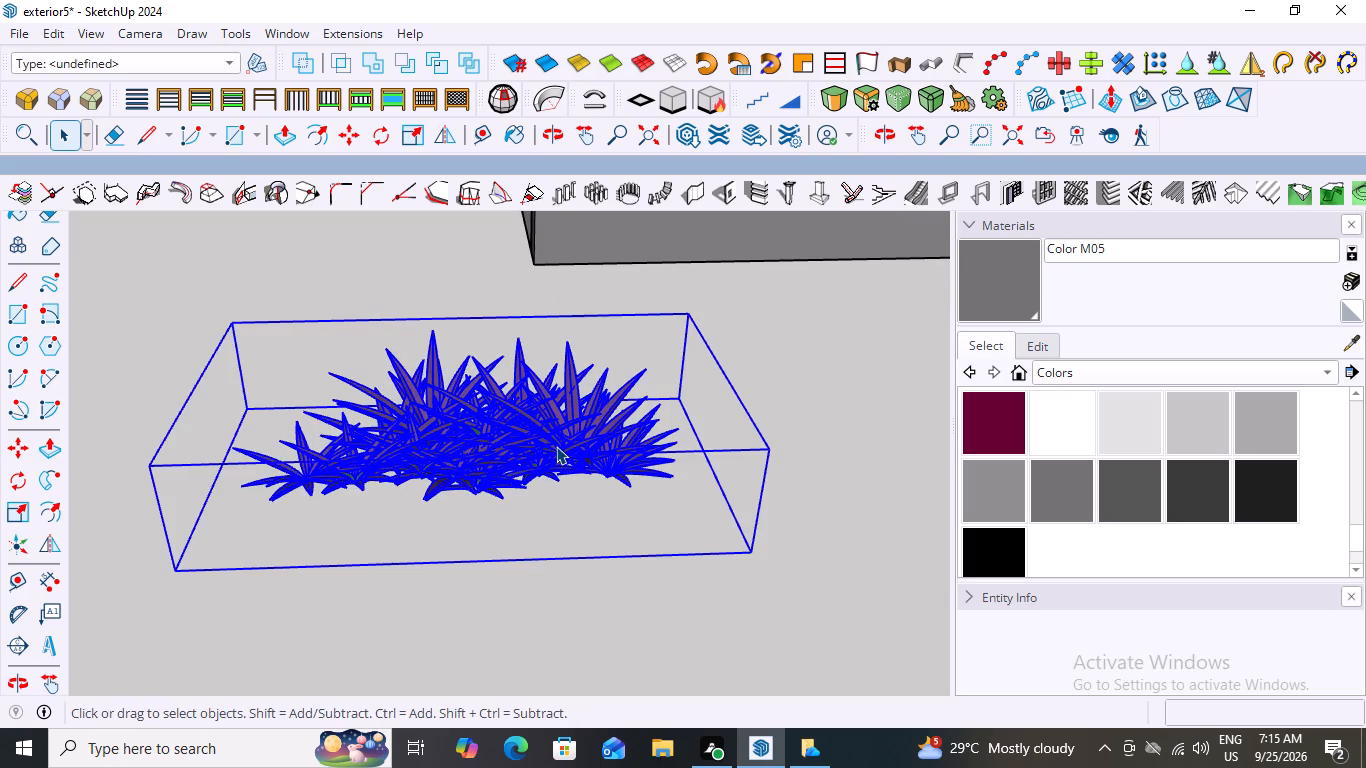
{"action": "key", "text": "m"}
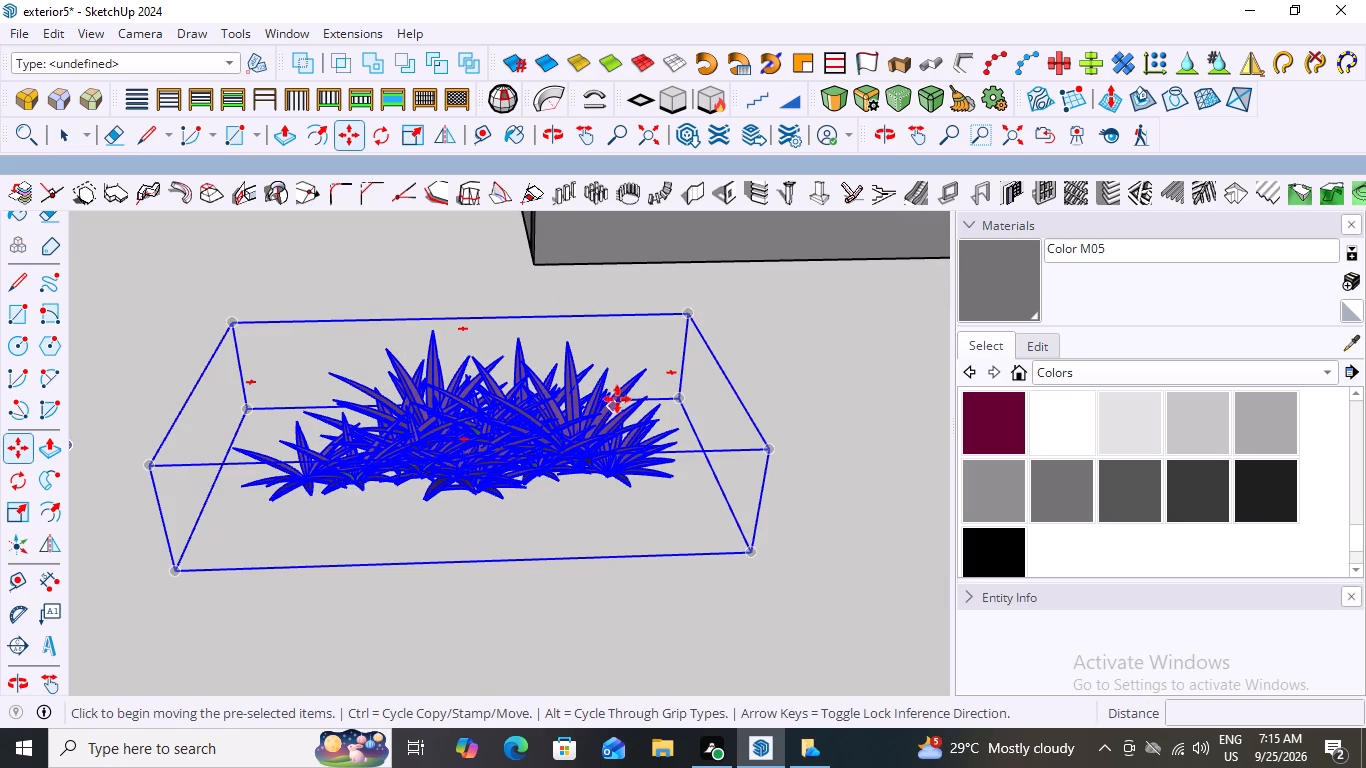
{"action": "left_click", "coordinate": [178, 571]}
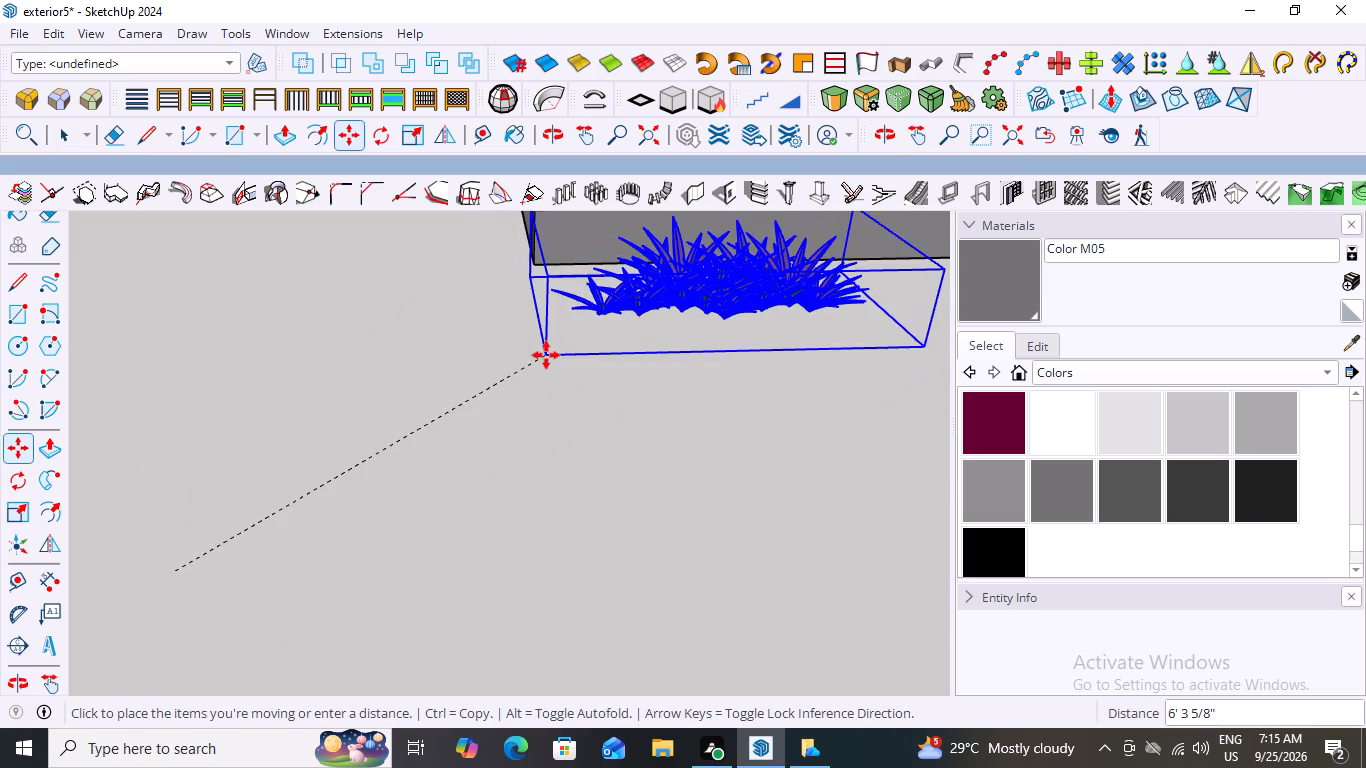
{"action": "scroll", "coordinate": [546, 355], "scroll_direction": "down", "scroll_amount": 11}
{"action": "scroll", "coordinate": [539, 339], "scroll_direction": "up", "scroll_amount": 10}
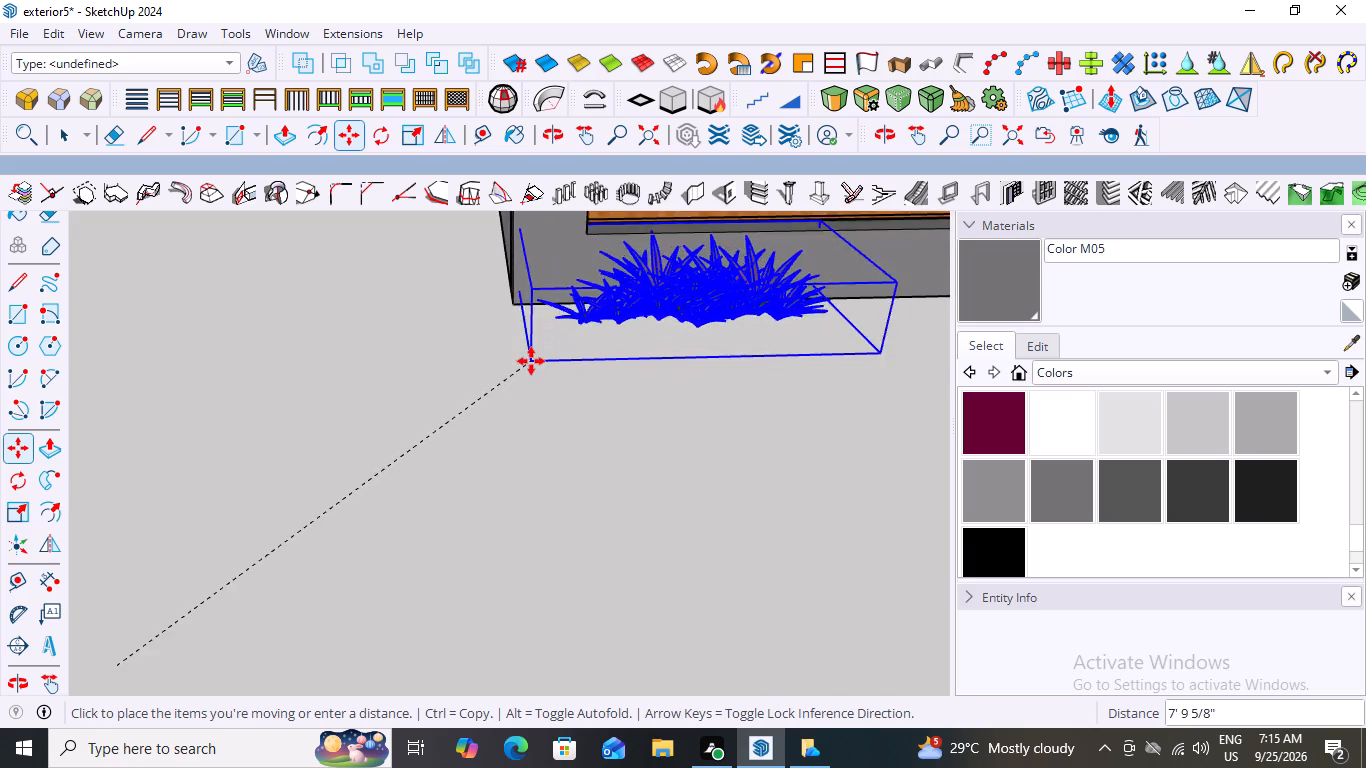
{"action": "scroll", "coordinate": [531, 361], "scroll_direction": "up", "scroll_amount": 3}
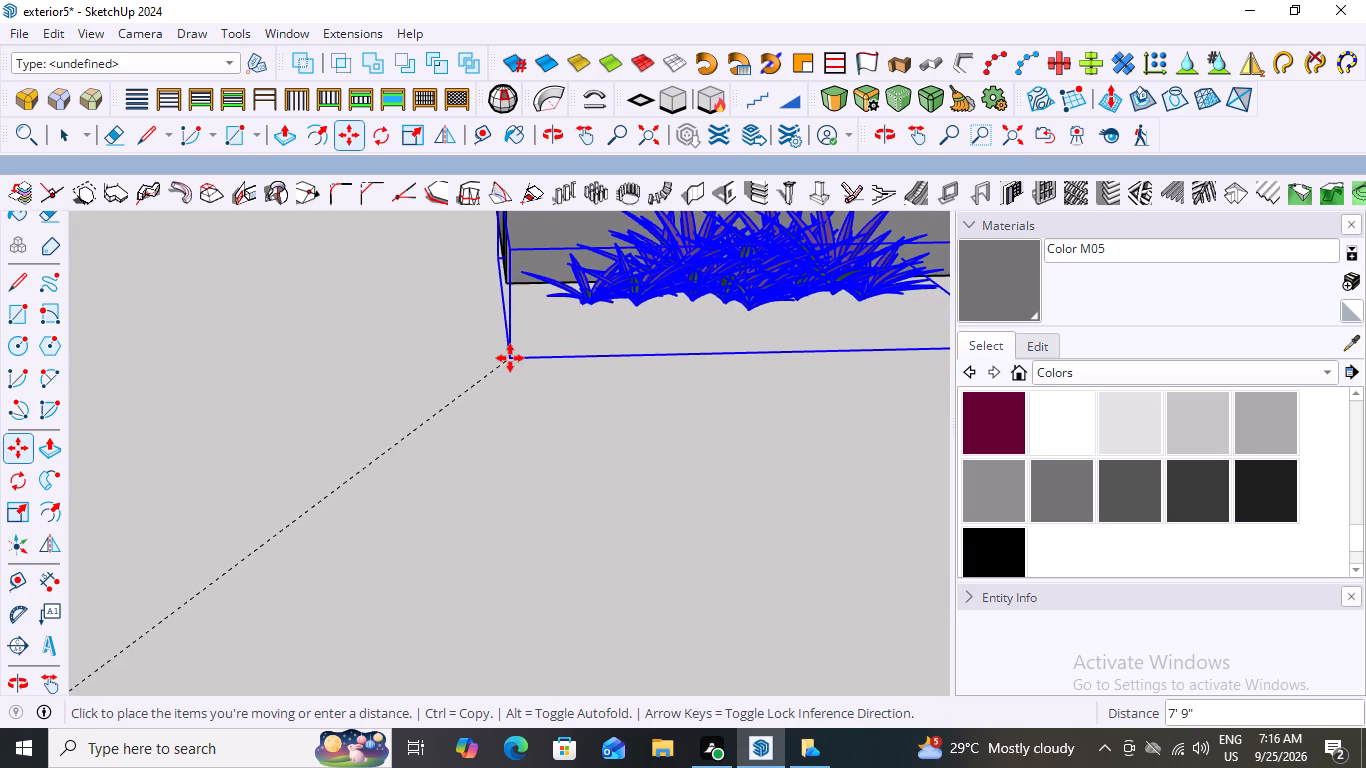
{"action": "left_click", "coordinate": [505, 362]}
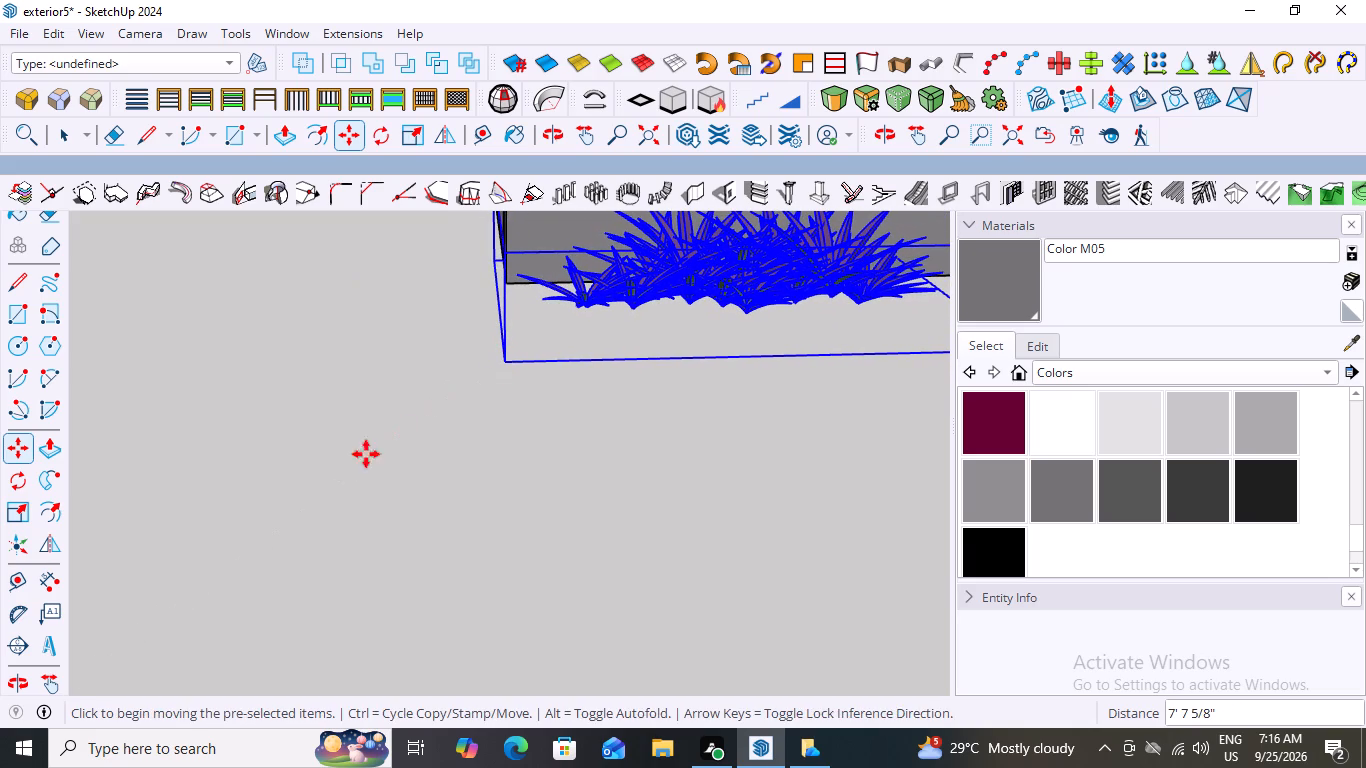
{"action": "key", "text": "space"}
{"action": "left_click", "coordinate": [295, 410]}
Examine the purple plant cluster's placement against the boundary wall's base and in the overall front view of the house.
{"action": "scroll", "coordinate": [276, 437], "scroll_direction": "down", "scroll_amount": 14}
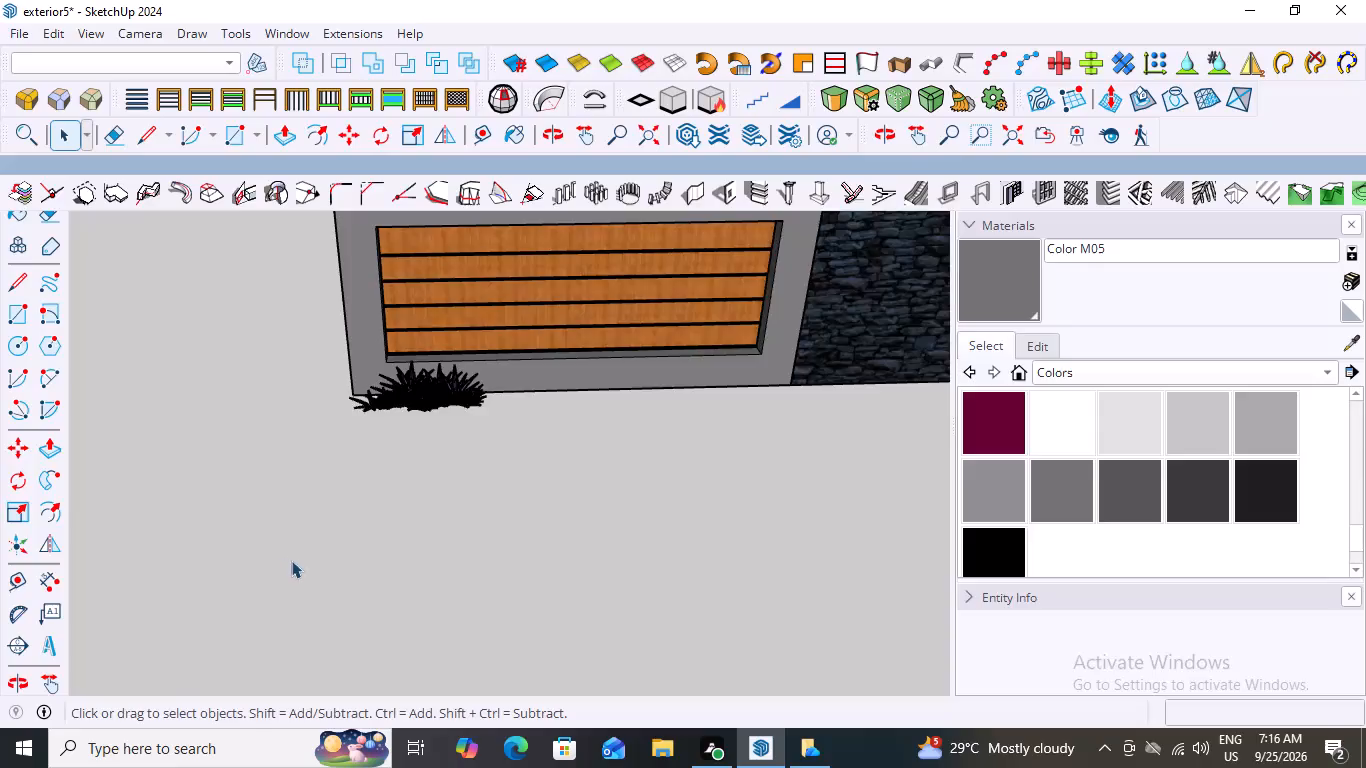
{"action": "scroll", "coordinate": [300, 548], "scroll_direction": "down", "scroll_amount": 4}
{"action": "middle_click_drag", "start_coordinate": [503, 313], "coordinate": [520, 251]}
{"action": "scroll", "coordinate": [414, 469], "scroll_direction": "down", "scroll_amount": 16}
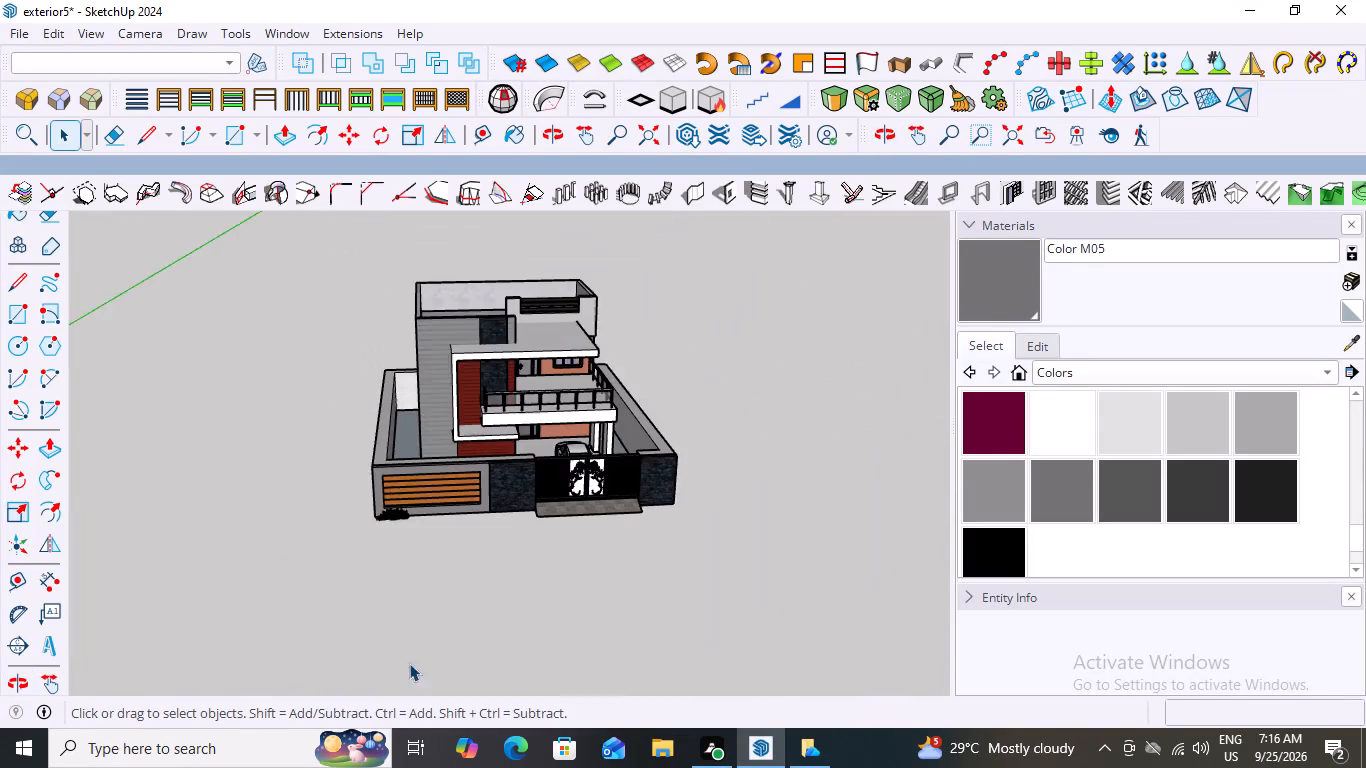
{"action": "middle_click_drag", "start_coordinate": [473, 434], "coordinate": [505, 318]}
{"action": "scroll", "coordinate": [505, 319], "scroll_direction": "up", "scroll_amount": 1}
{"action": "scroll", "coordinate": [423, 516], "scroll_direction": "up", "scroll_amount": 11}
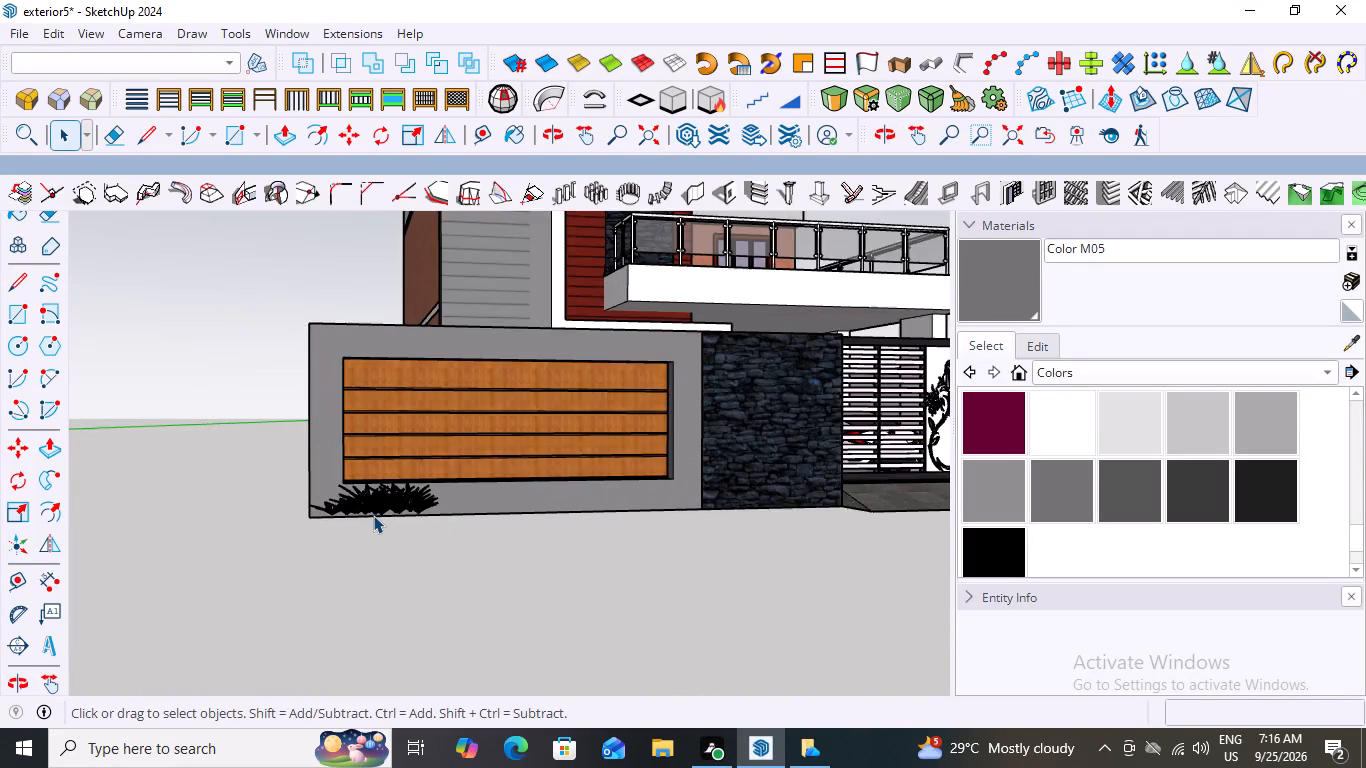
{"action": "scroll", "coordinate": [373, 515], "scroll_direction": "up", "scroll_amount": 4}
{"action": "middle_click_drag", "start_coordinate": [395, 512], "coordinate": [371, 616]}
{"action": "scroll", "coordinate": [362, 563], "scroll_direction": "down", "scroll_amount": 7}
{"action": "middle_click_drag", "start_coordinate": [454, 605], "coordinate": [420, 610]}
{"action": "scroll", "coordinate": [420, 610], "scroll_direction": "down", "scroll_amount": 4}
{"action": "middle_click_drag", "start_coordinate": [487, 618], "coordinate": [497, 590]}
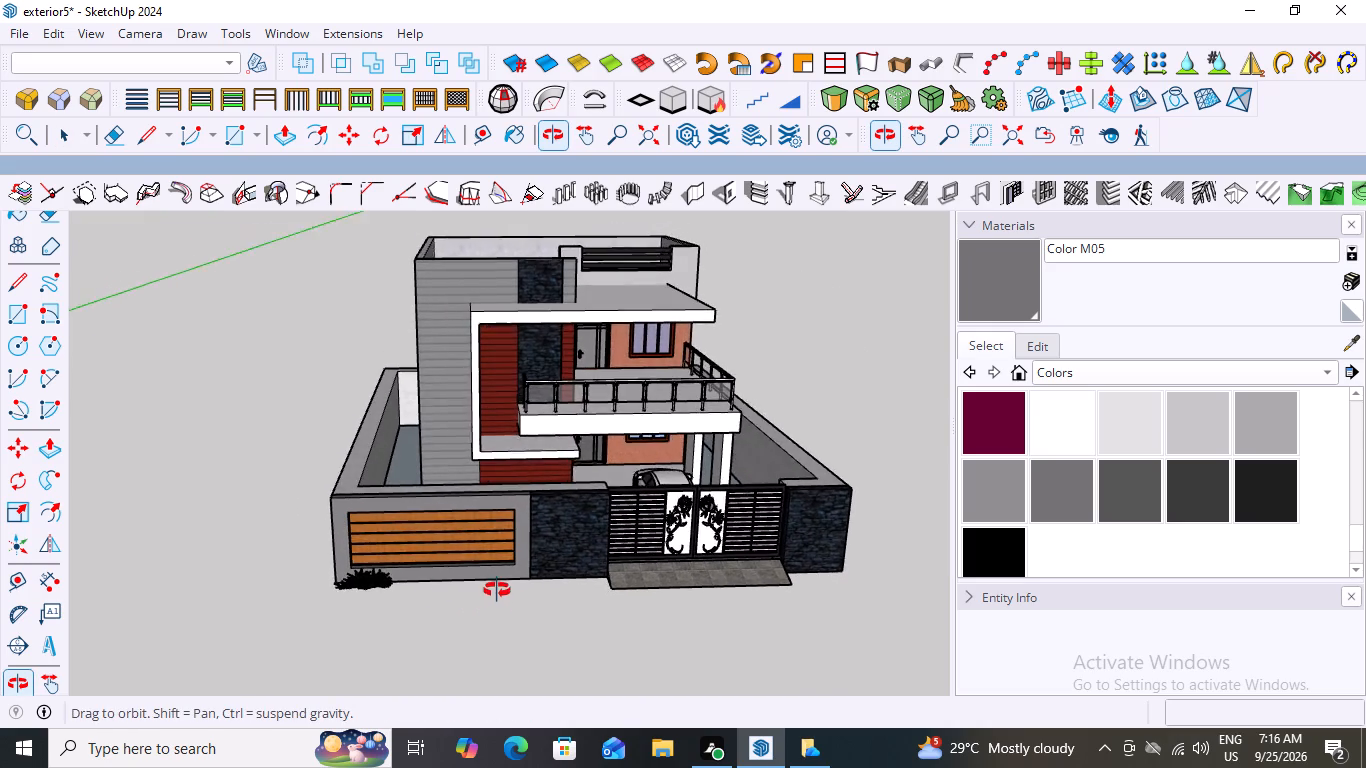
{"action": "middle_click_drag", "start_coordinate": [497, 590], "coordinate": [498, 583]}
Scale the purple plant cluster at the wall's base vertically by a factor of about 1.70.
{"action": "scroll", "coordinate": [394, 618], "scroll_direction": "up", "scroll_amount": 3}
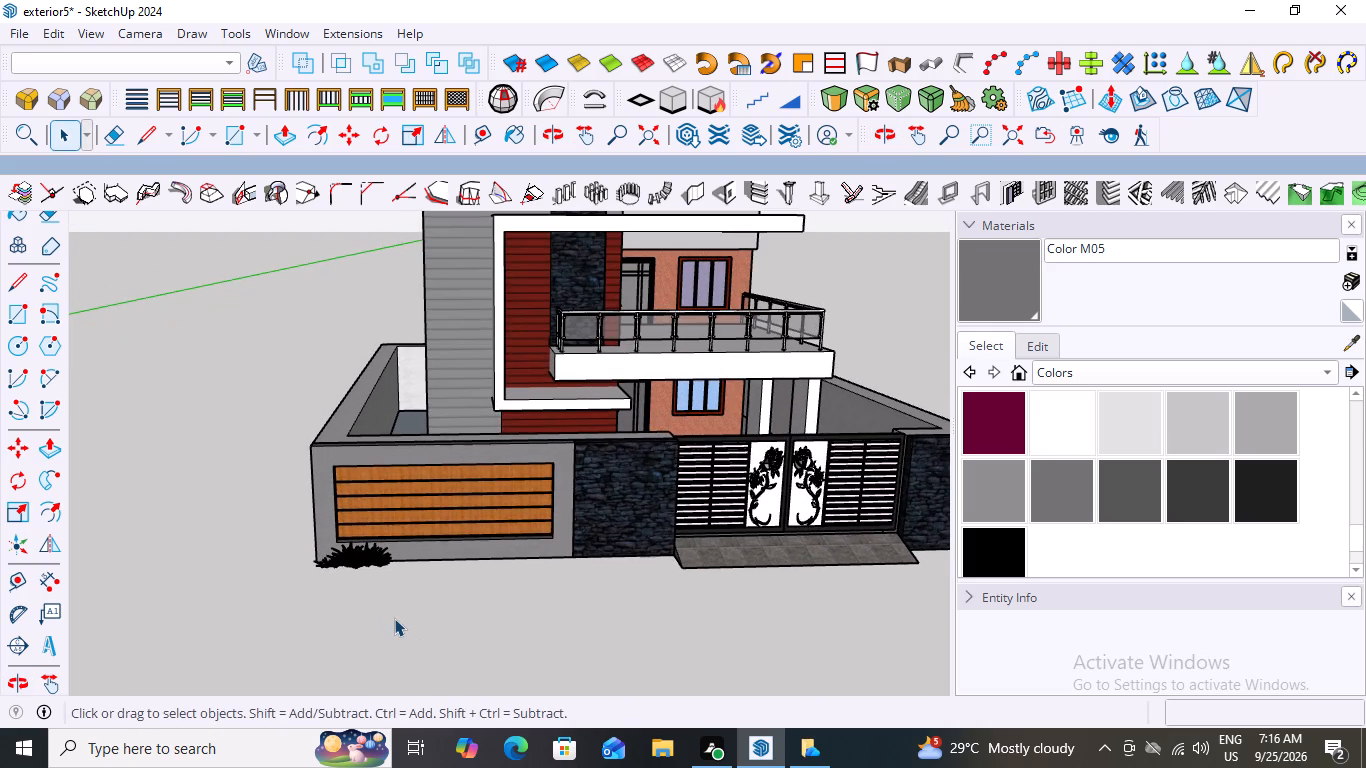
{"action": "scroll", "coordinate": [369, 572], "scroll_direction": "up", "scroll_amount": 14}
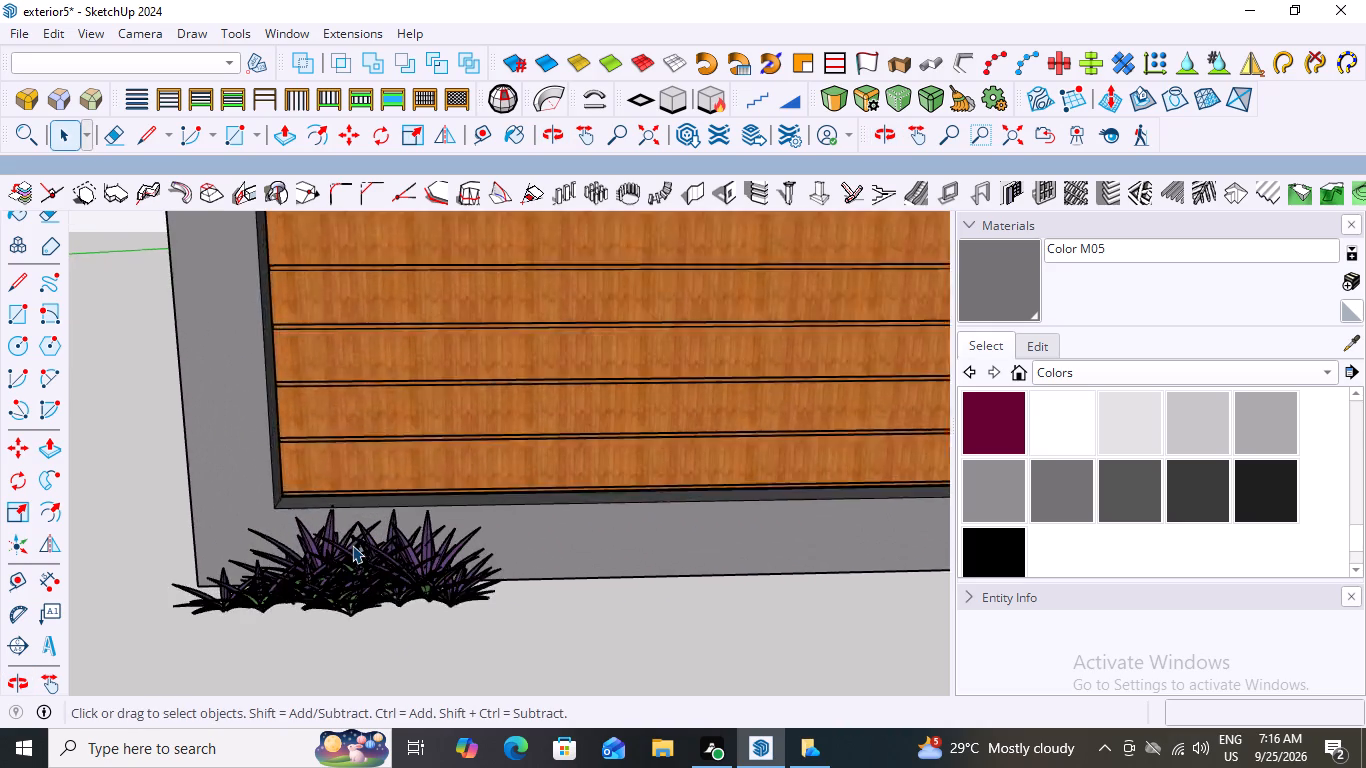
{"action": "scroll", "coordinate": [352, 545], "scroll_direction": "up", "scroll_amount": 3}
{"action": "left_click", "coordinate": [371, 571]}
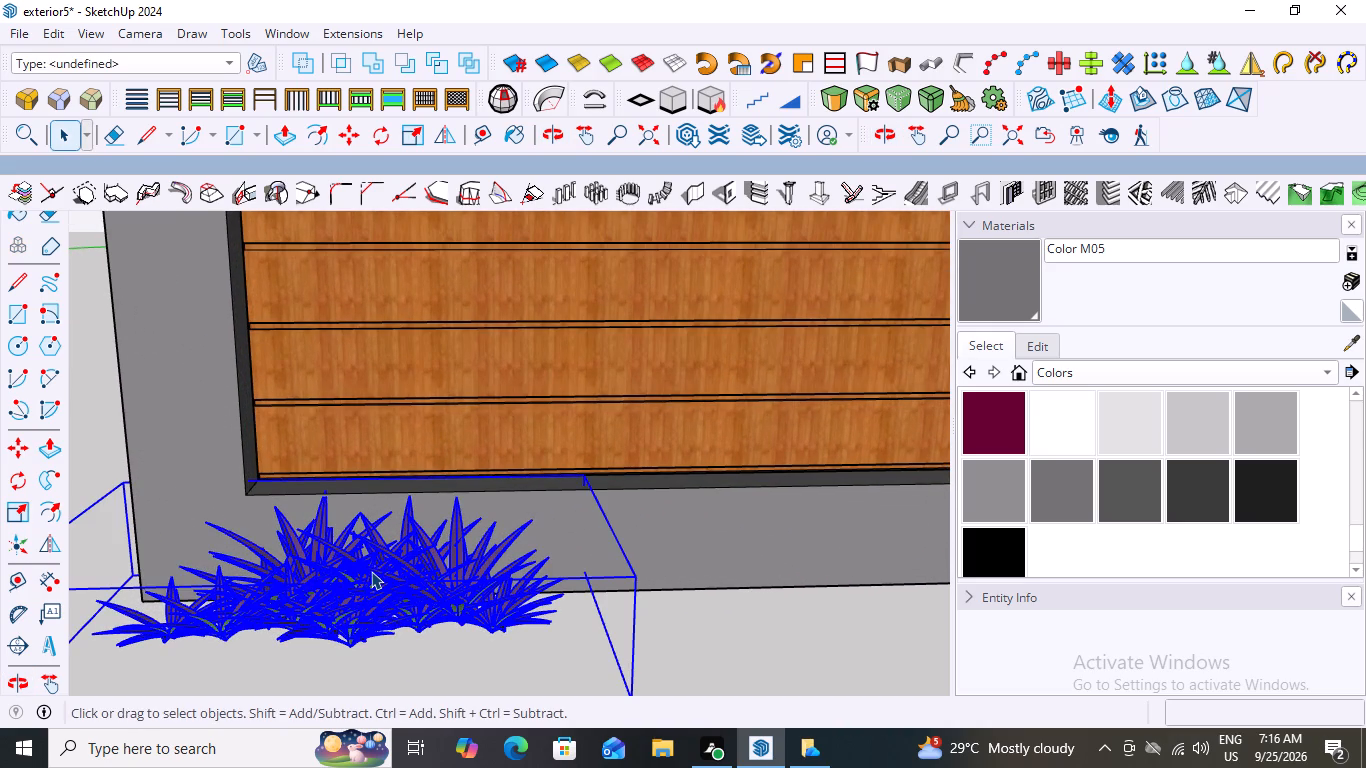
{"action": "key", "text": "s"}
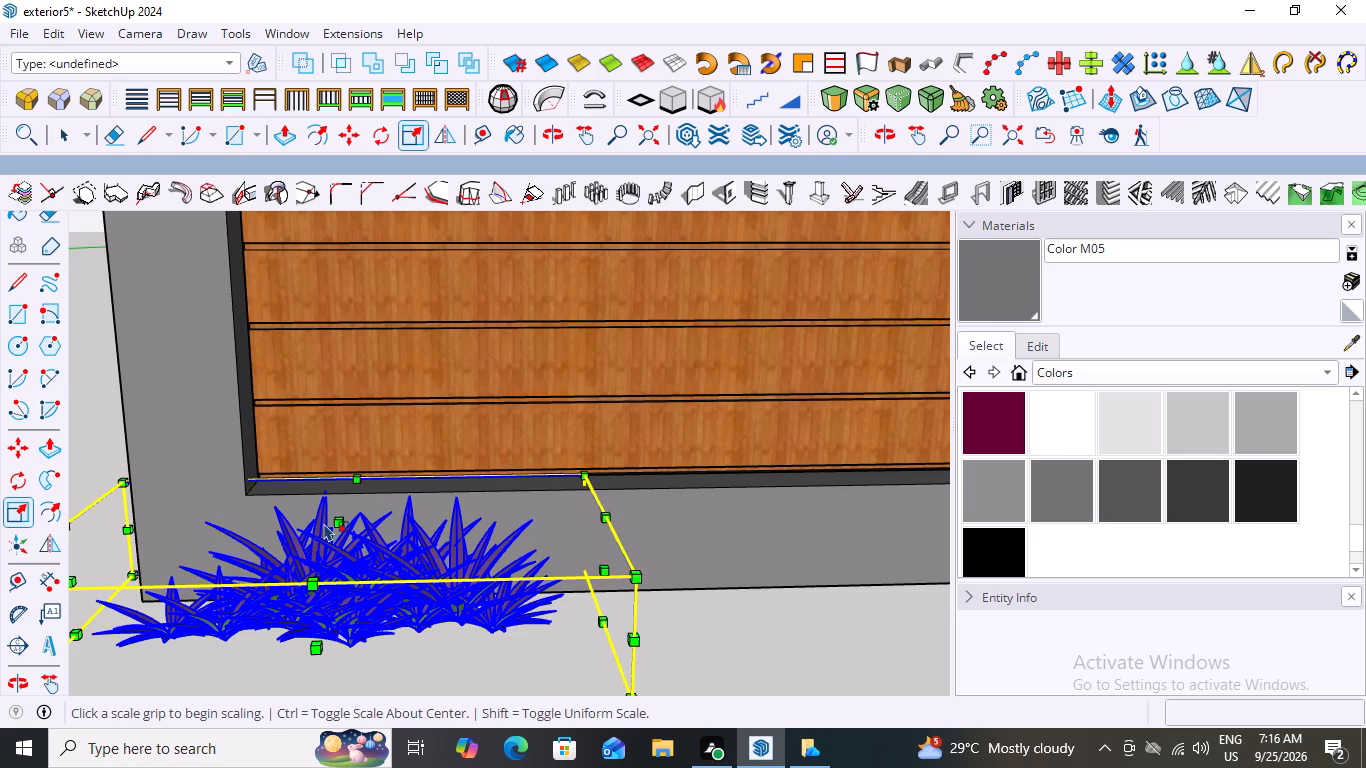
{"action": "left_click_drag", "start_coordinate": [337, 516], "coordinate": [358, 395]}
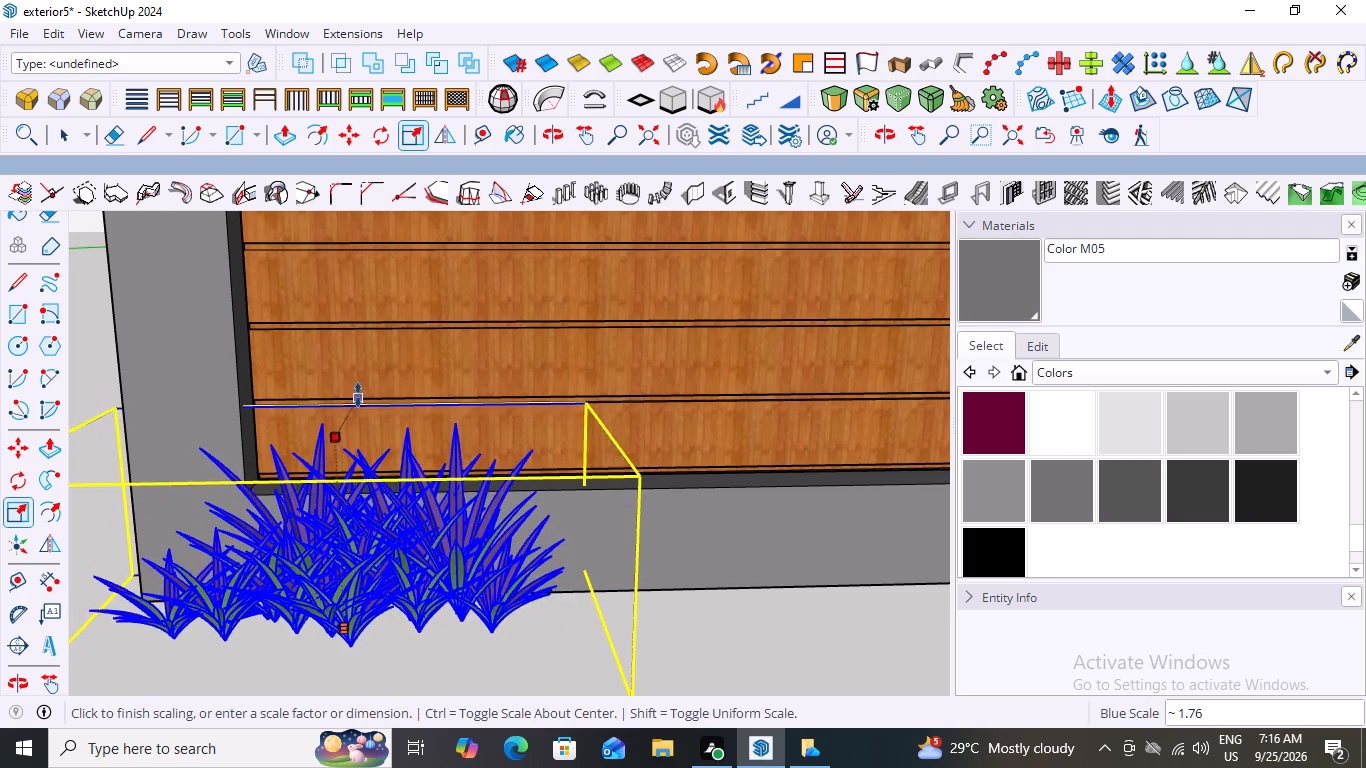
{"action": "left_click_drag", "start_coordinate": [358, 395], "coordinate": [362, 408]}
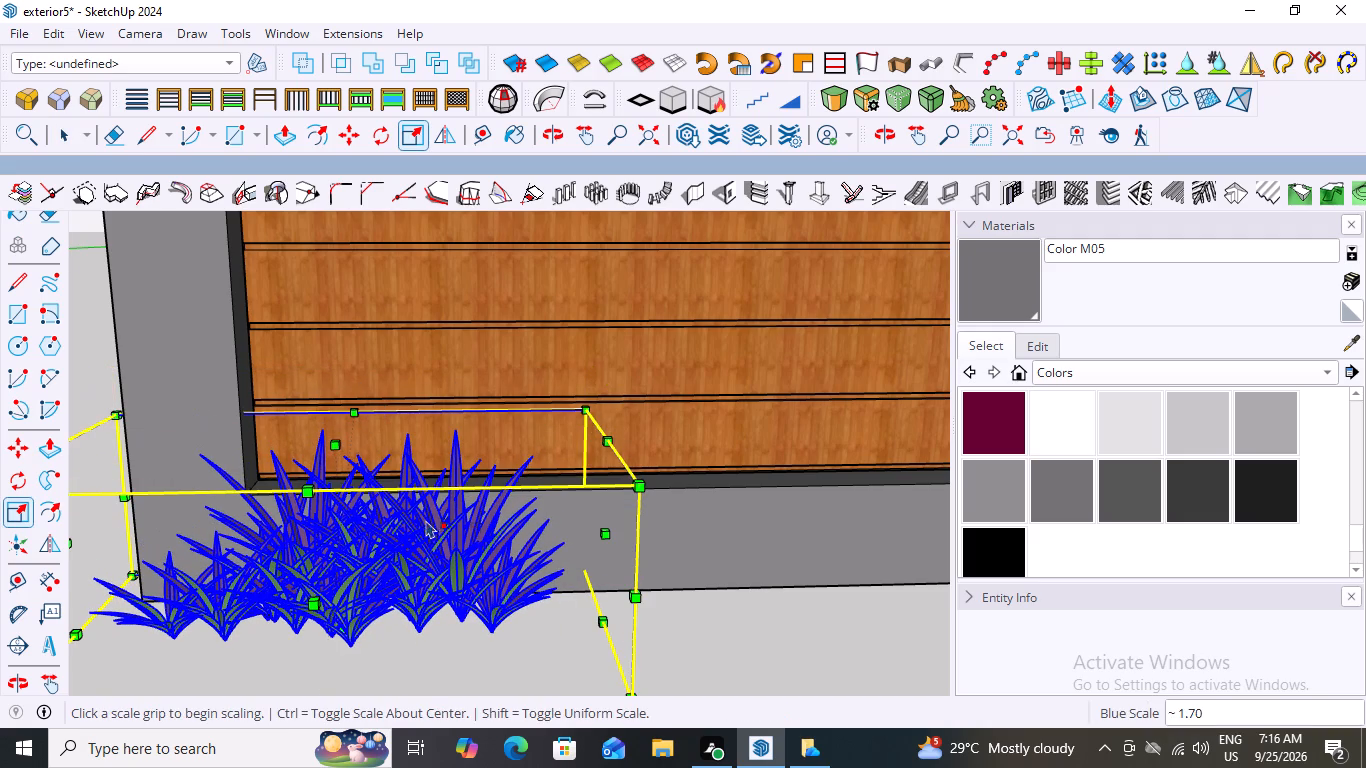
Stretch the purple plant cluster along the front boundary wall's base by a factor of about 1.14, and clear the selection.
{"action": "left_click_drag", "start_coordinate": [600, 532], "coordinate": [650, 530]}
{"action": "right_click", "coordinate": [615, 531]}
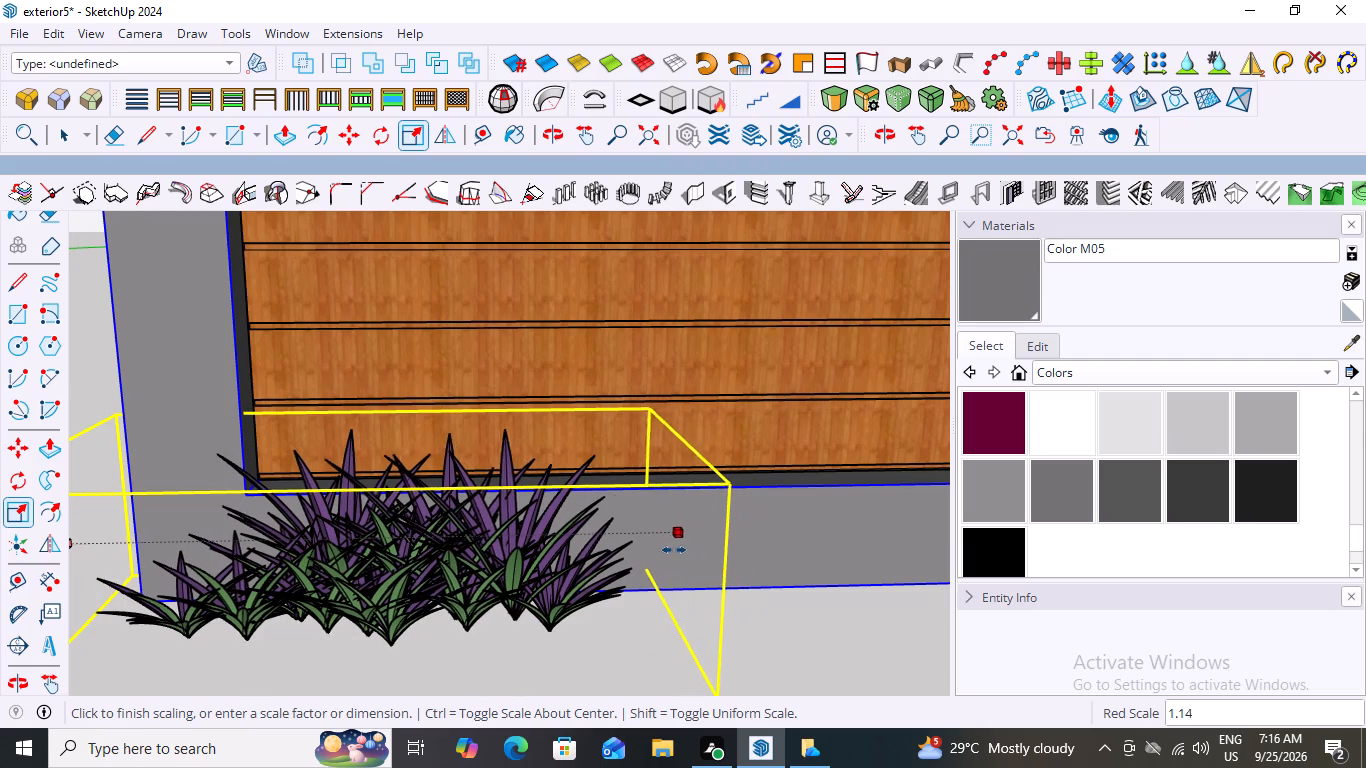
{"action": "left_click", "coordinate": [674, 550]}
{"action": "scroll", "coordinate": [371, 473], "scroll_direction": "down", "scroll_amount": 7}
{"action": "key", "text": "space"}
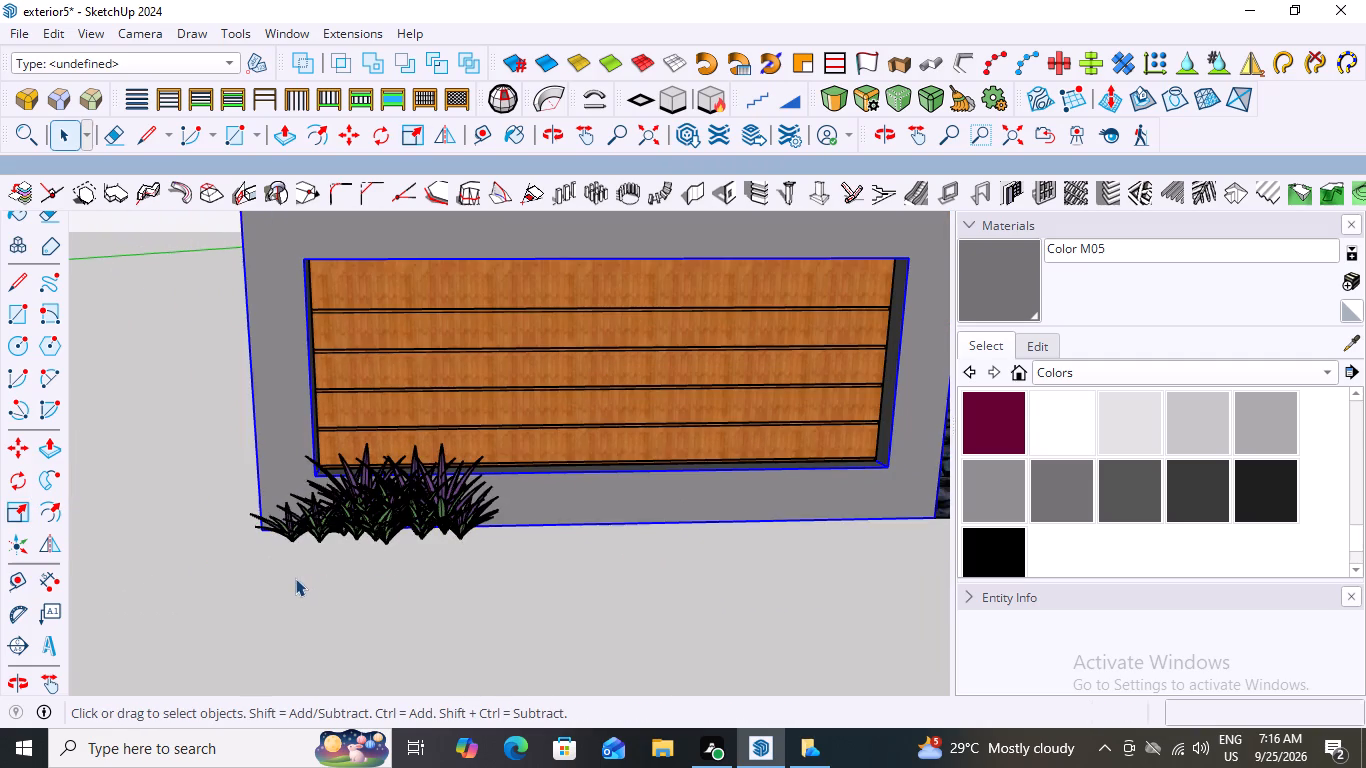
{"action": "left_click", "coordinate": [295, 578]}
{"action": "scroll", "coordinate": [379, 594], "scroll_direction": "down", "scroll_amount": 7}
{"action": "middle_click_drag", "start_coordinate": [422, 597], "coordinate": [436, 608]}
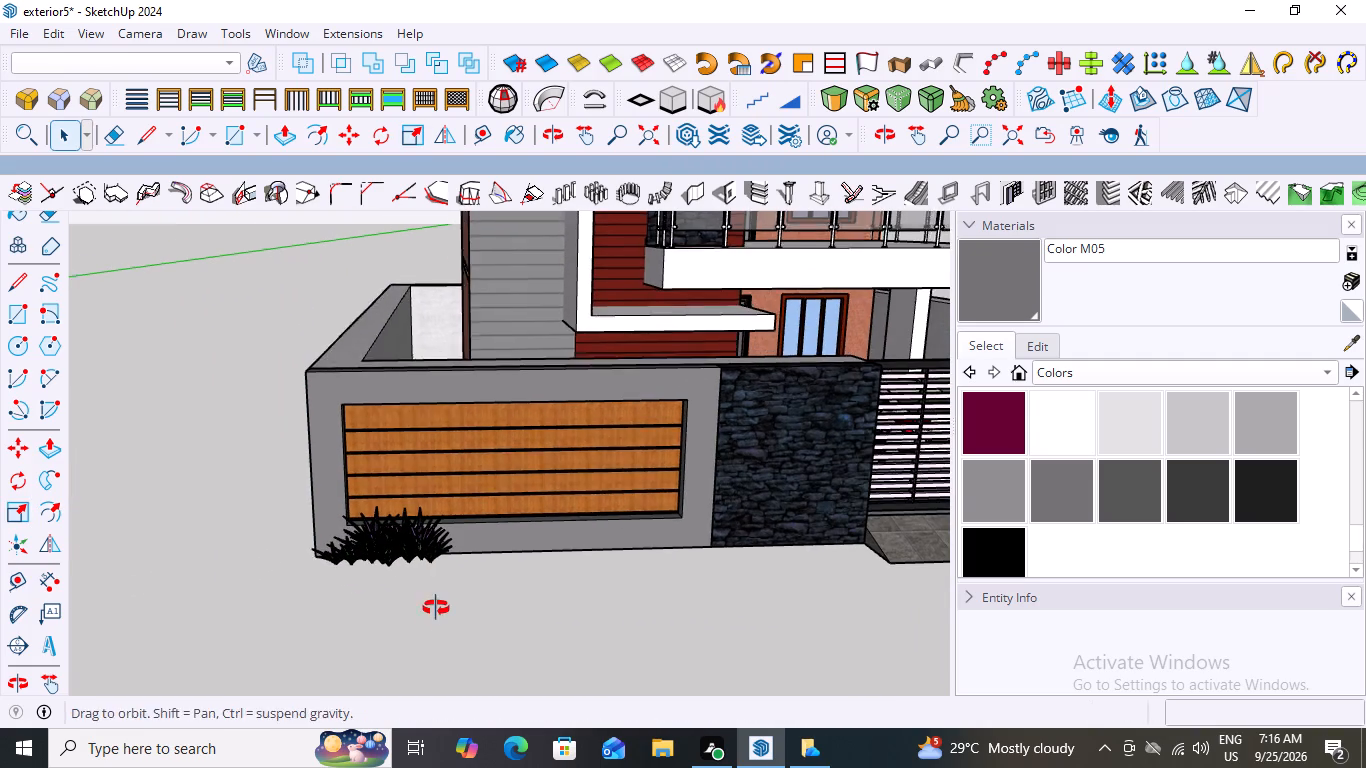
{"action": "middle_click_drag", "start_coordinate": [436, 608], "coordinate": [438, 610]}
{"action": "scroll", "coordinate": [426, 573], "scroll_direction": "up", "scroll_amount": 12}
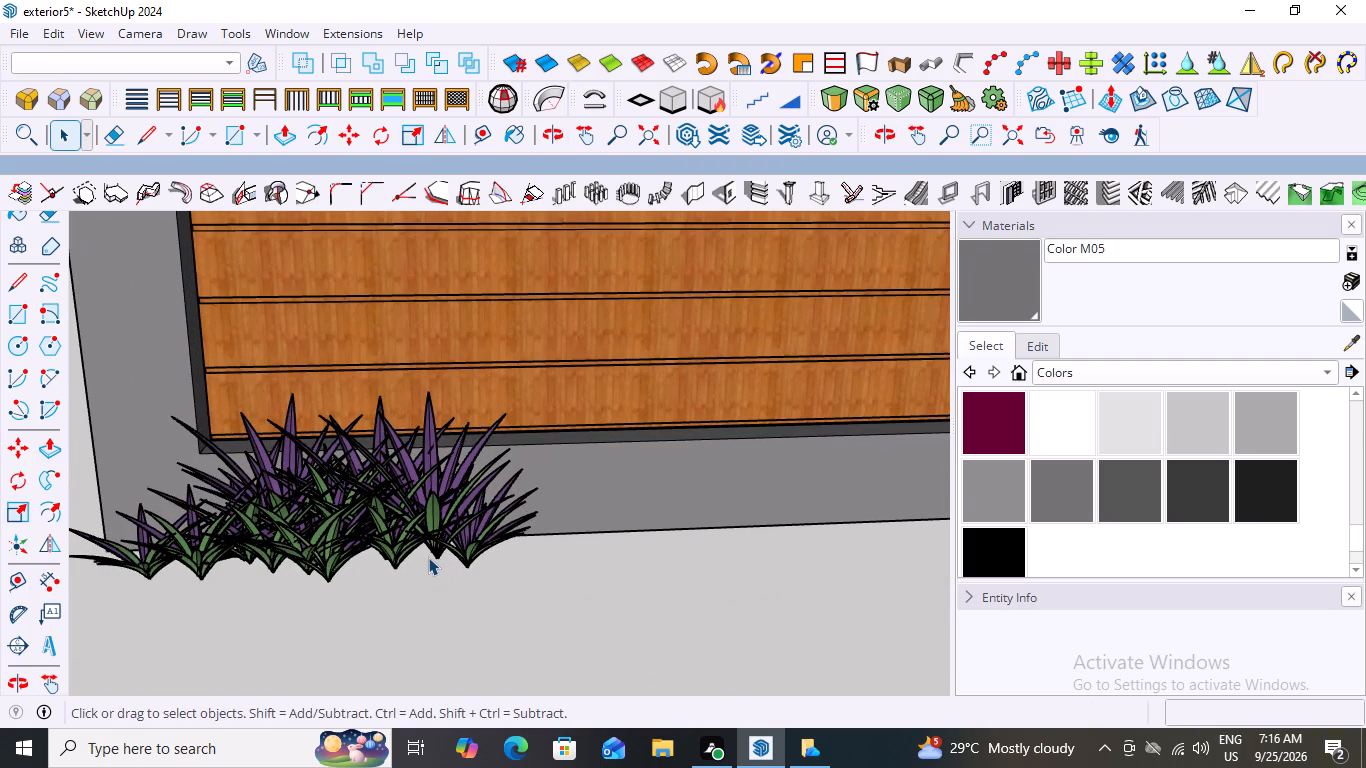
{"action": "scroll", "coordinate": [428, 557], "scroll_direction": "down", "scroll_amount": 11}
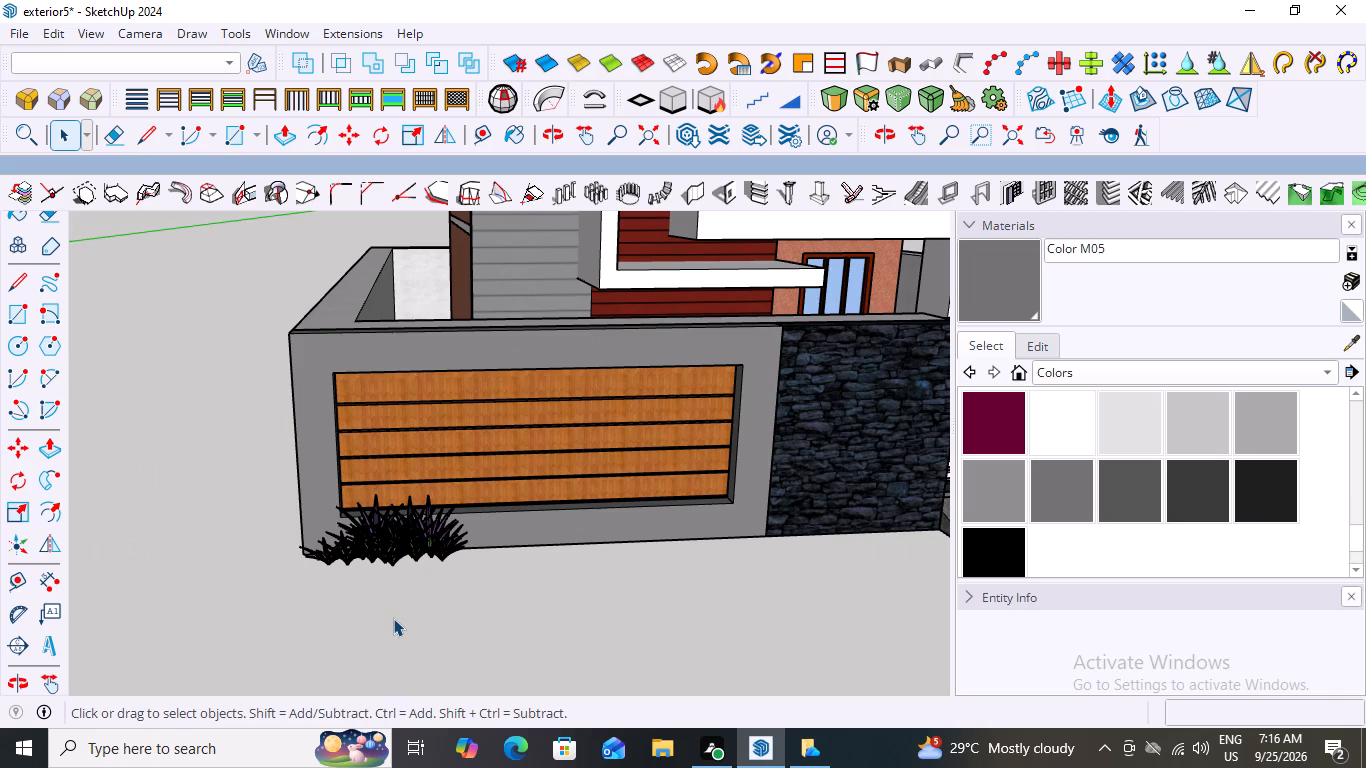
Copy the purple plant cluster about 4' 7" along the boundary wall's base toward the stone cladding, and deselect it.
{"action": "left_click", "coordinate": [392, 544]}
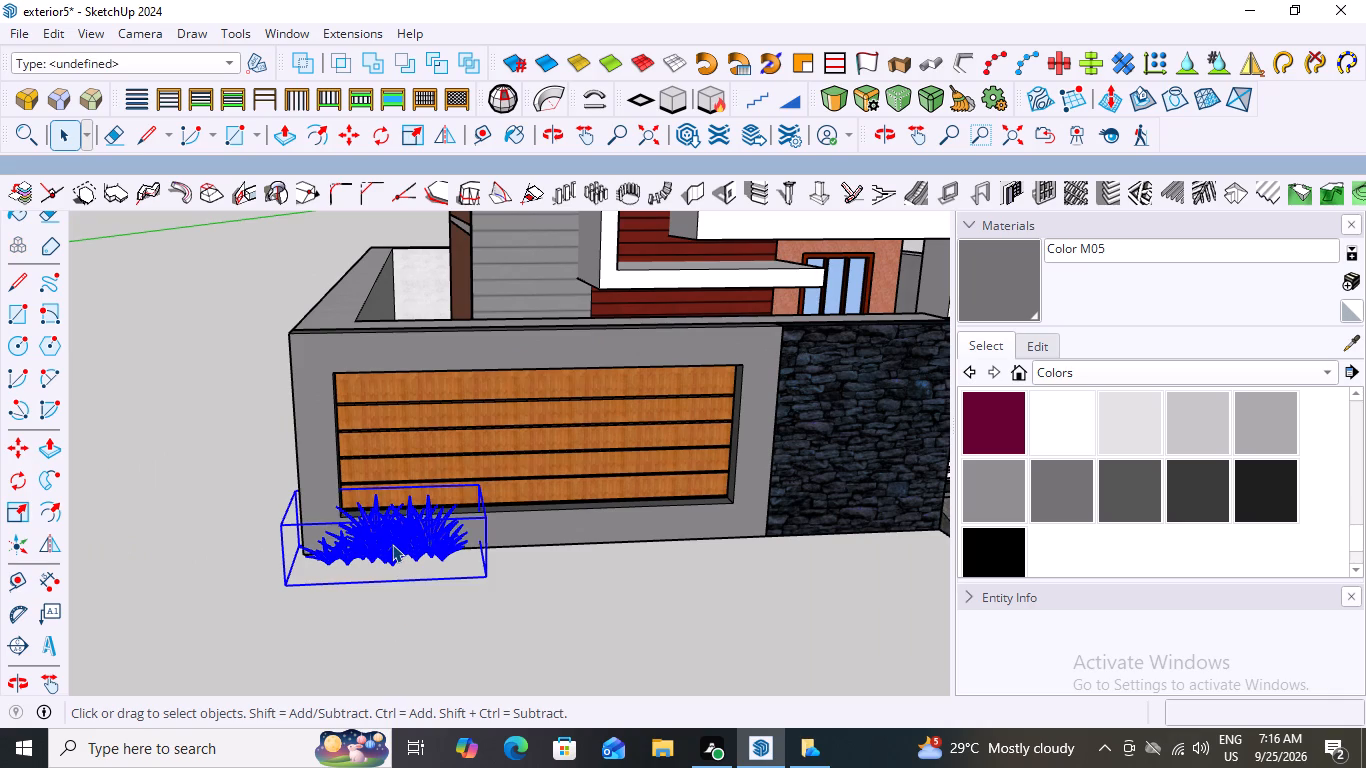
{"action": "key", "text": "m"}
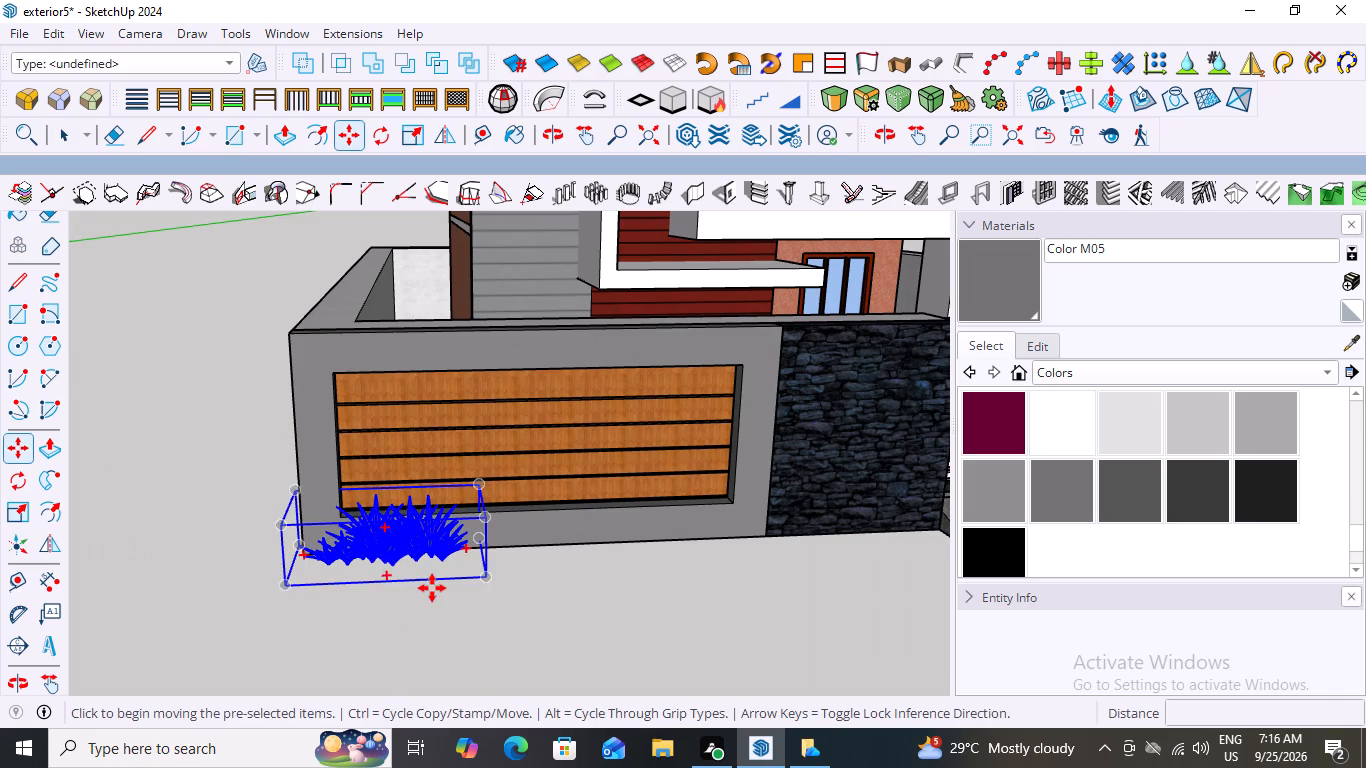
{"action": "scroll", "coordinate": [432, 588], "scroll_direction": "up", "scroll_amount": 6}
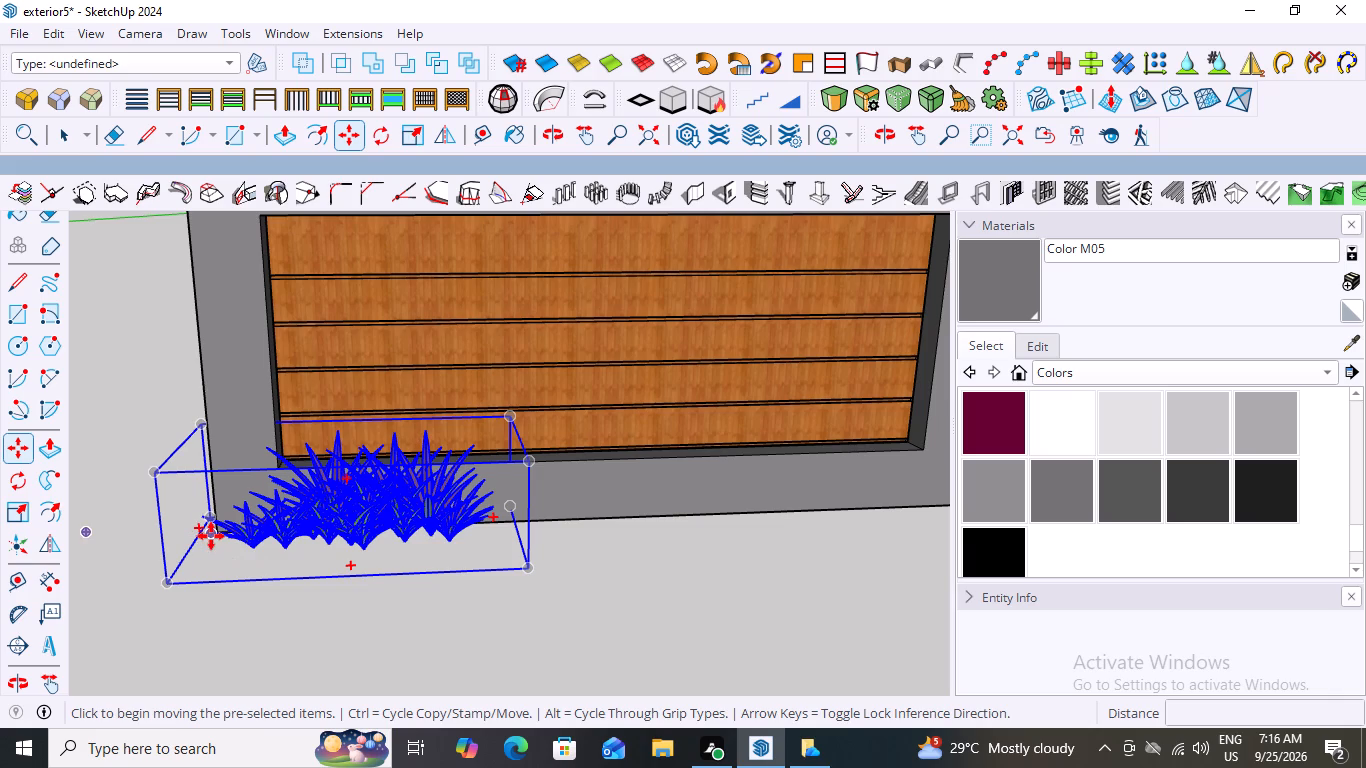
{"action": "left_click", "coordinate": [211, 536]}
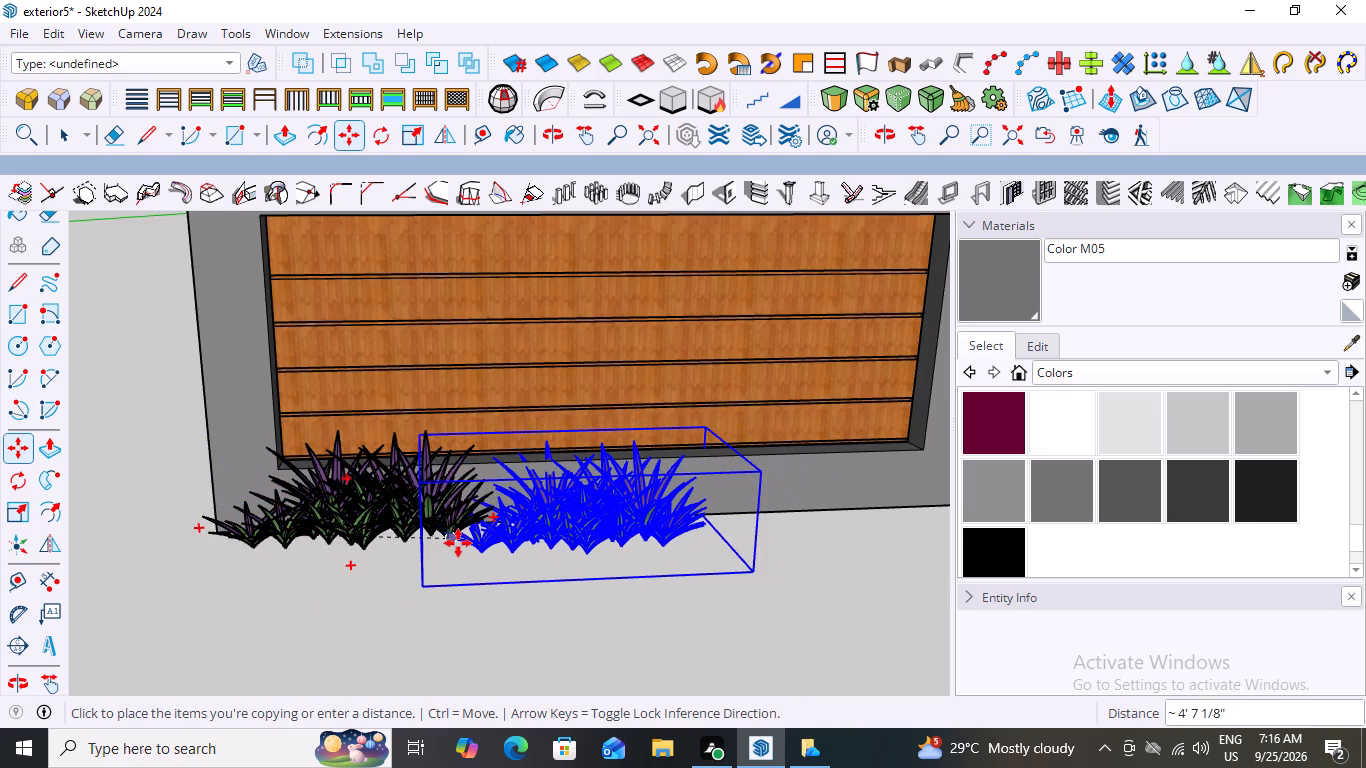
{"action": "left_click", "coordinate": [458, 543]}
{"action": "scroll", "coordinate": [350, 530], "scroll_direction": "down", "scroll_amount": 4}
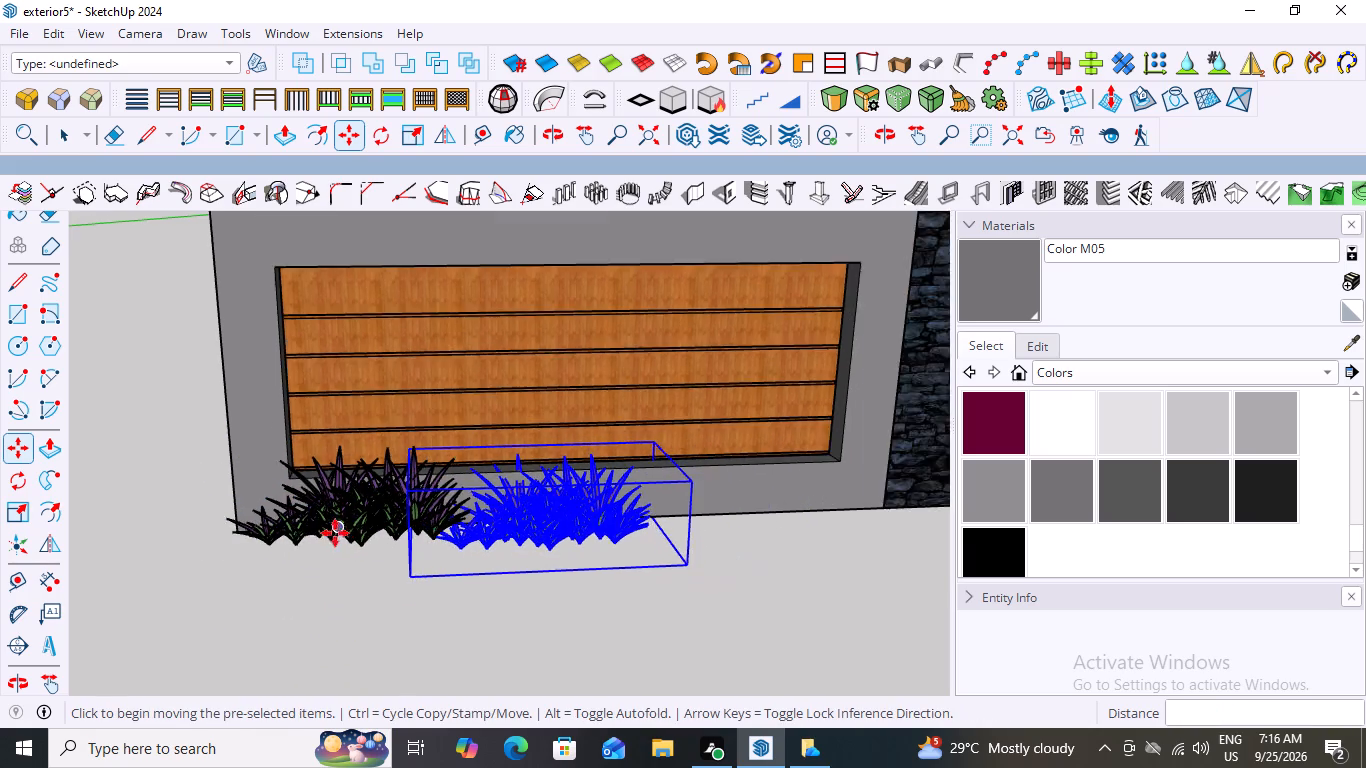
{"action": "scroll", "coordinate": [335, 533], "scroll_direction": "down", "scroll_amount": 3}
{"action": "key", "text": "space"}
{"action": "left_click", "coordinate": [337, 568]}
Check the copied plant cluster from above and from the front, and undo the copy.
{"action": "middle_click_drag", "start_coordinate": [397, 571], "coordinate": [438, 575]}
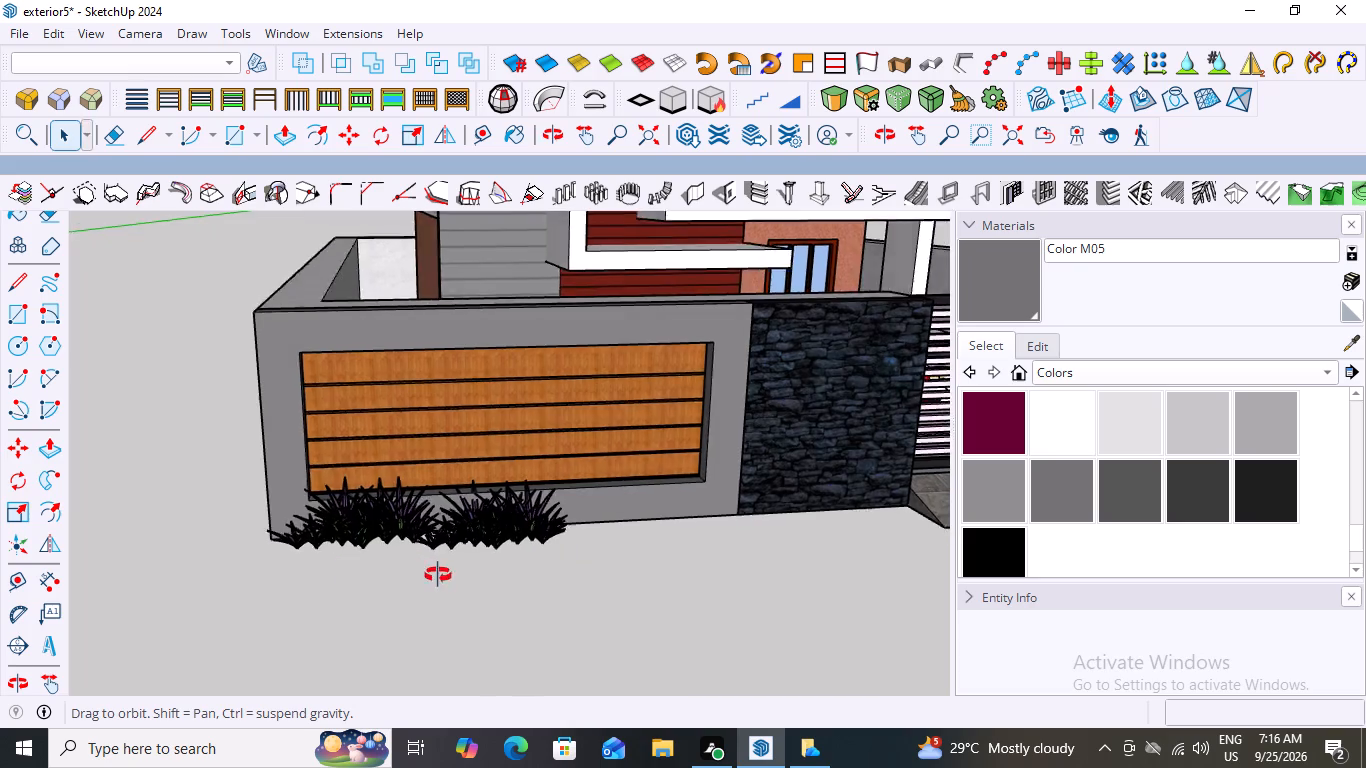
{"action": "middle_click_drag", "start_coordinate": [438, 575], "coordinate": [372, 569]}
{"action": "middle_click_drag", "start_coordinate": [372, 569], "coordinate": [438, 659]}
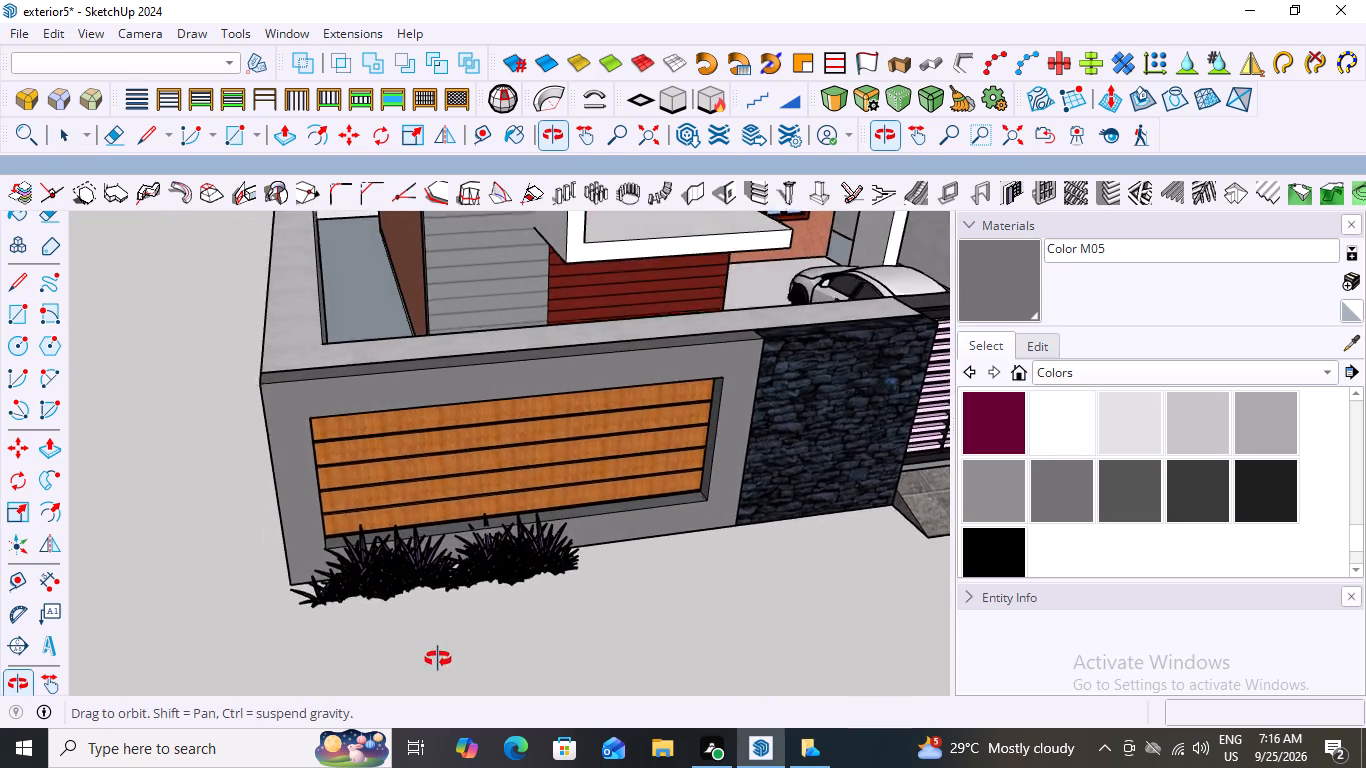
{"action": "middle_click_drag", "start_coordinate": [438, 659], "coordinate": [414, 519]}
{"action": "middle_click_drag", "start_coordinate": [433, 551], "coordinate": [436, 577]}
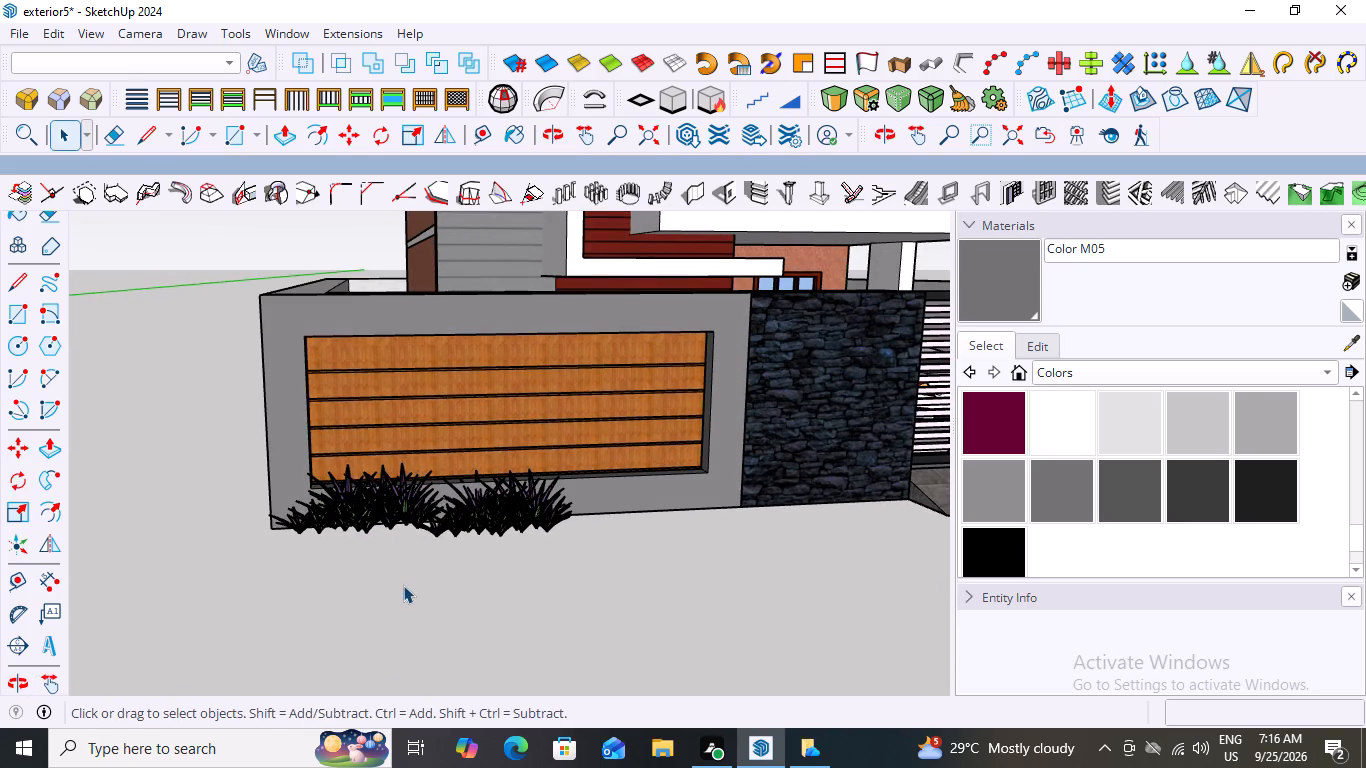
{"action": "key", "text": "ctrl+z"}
Copy the purple plant cluster about 4' 8" along the red axis at the boundary wall's base, below the wood-slat panel.
{"action": "scroll", "coordinate": [331, 523], "scroll_direction": "up", "scroll_amount": 4}
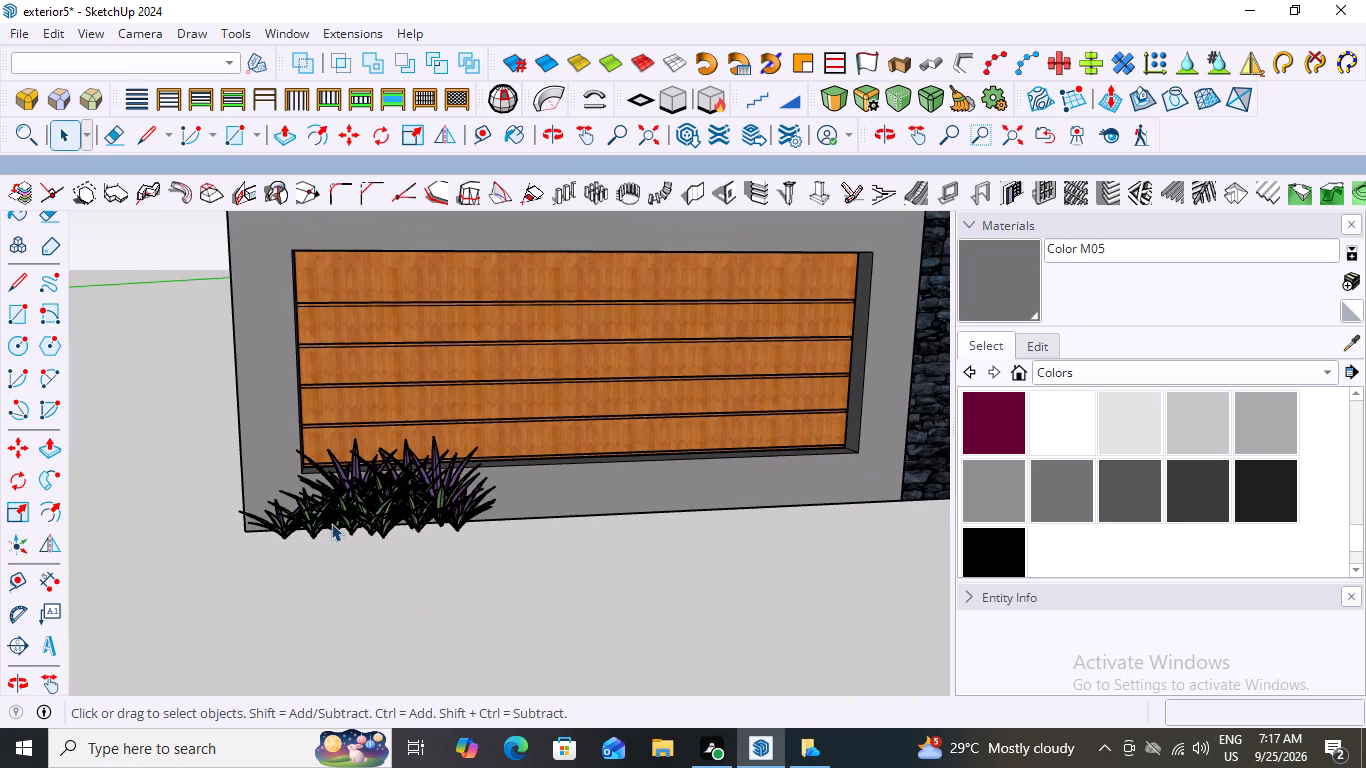
{"action": "left_click", "coordinate": [337, 512]}
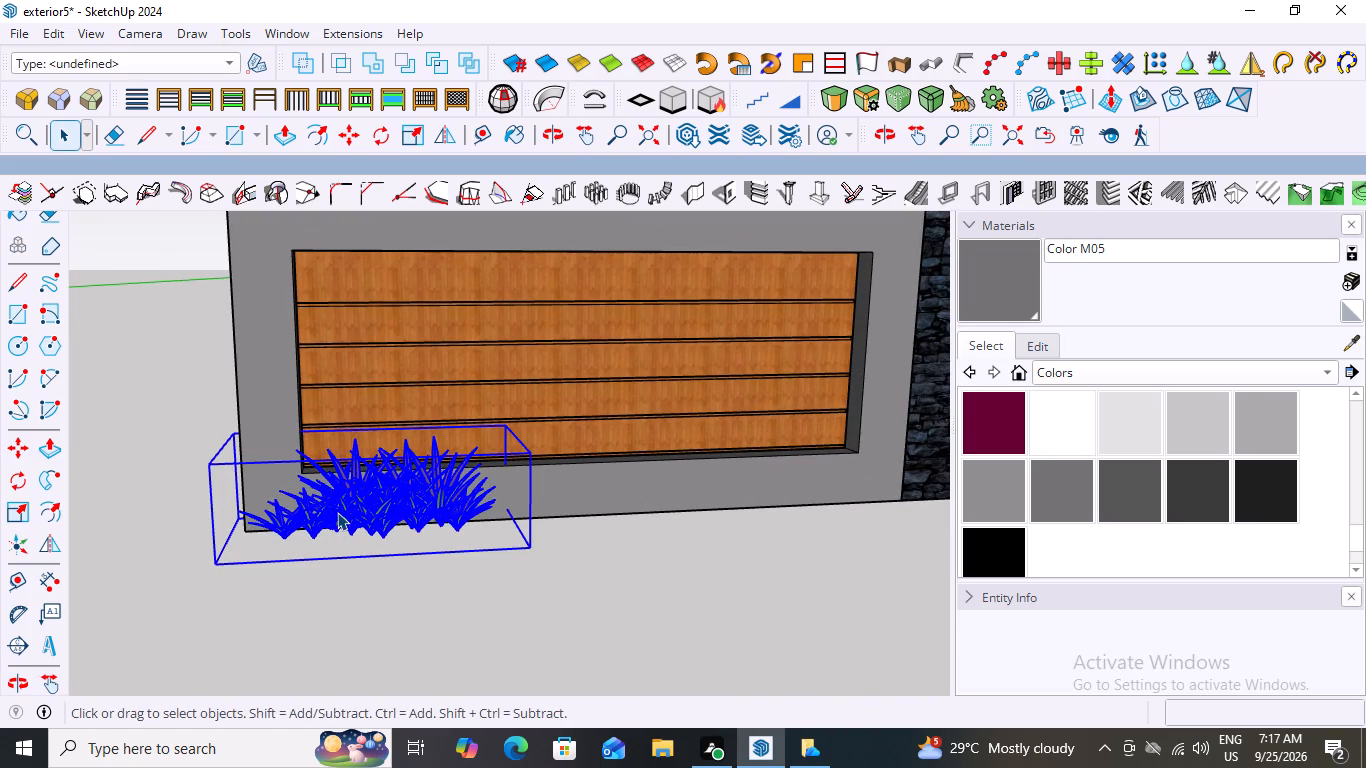
{"action": "key", "text": "m"}
{"action": "middle_click_drag", "start_coordinate": [541, 564], "coordinate": [268, 604]}
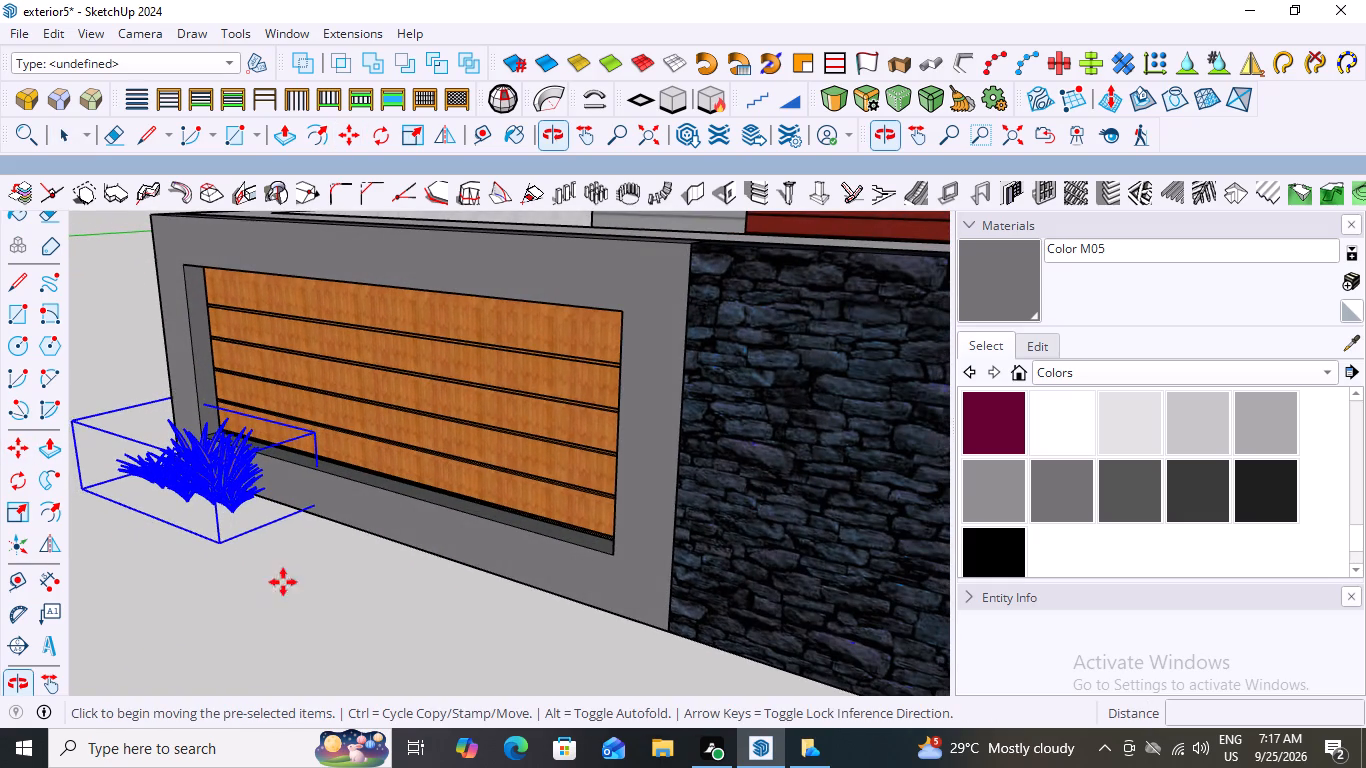
{"action": "scroll", "coordinate": [326, 552], "scroll_direction": "up", "scroll_amount": 3}
{"action": "left_click", "coordinate": [319, 491]}
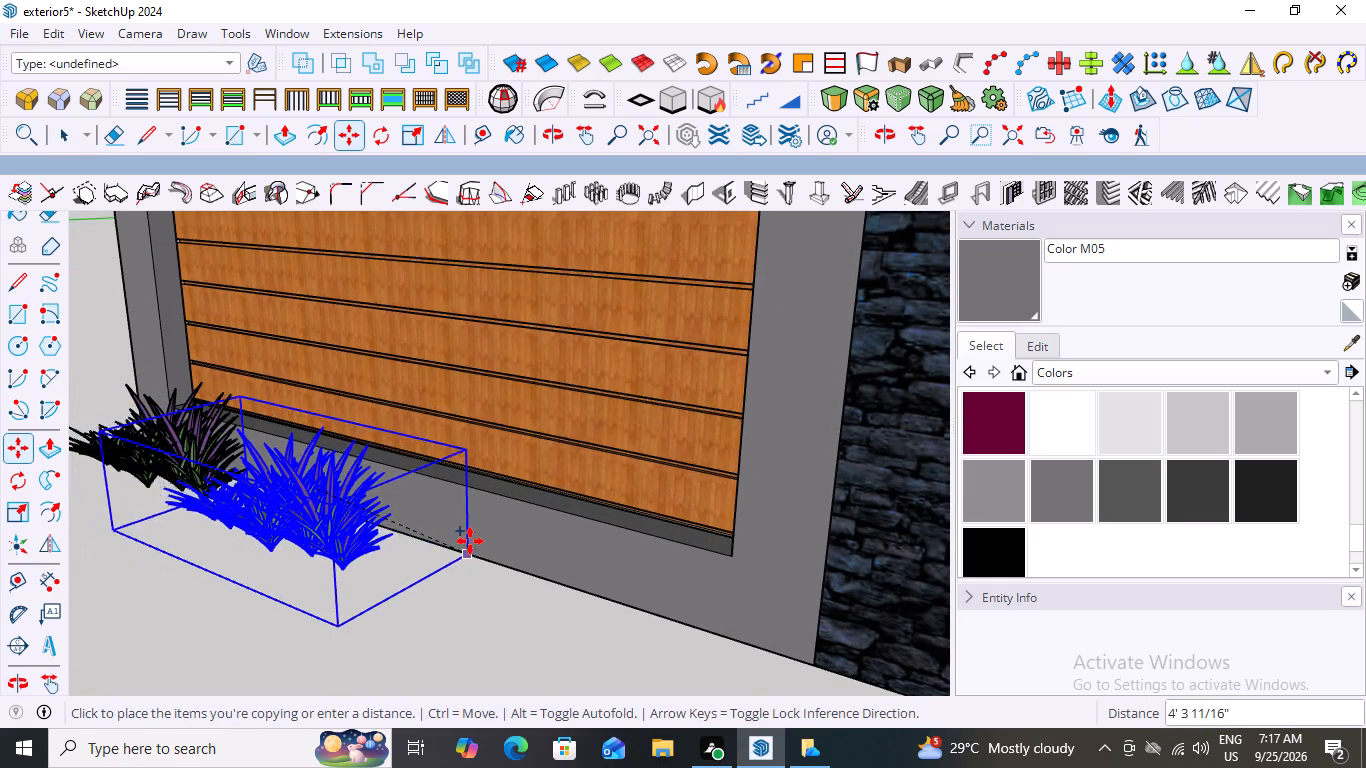
{"action": "middle_click_drag", "start_coordinate": [464, 542], "coordinate": [763, 528]}
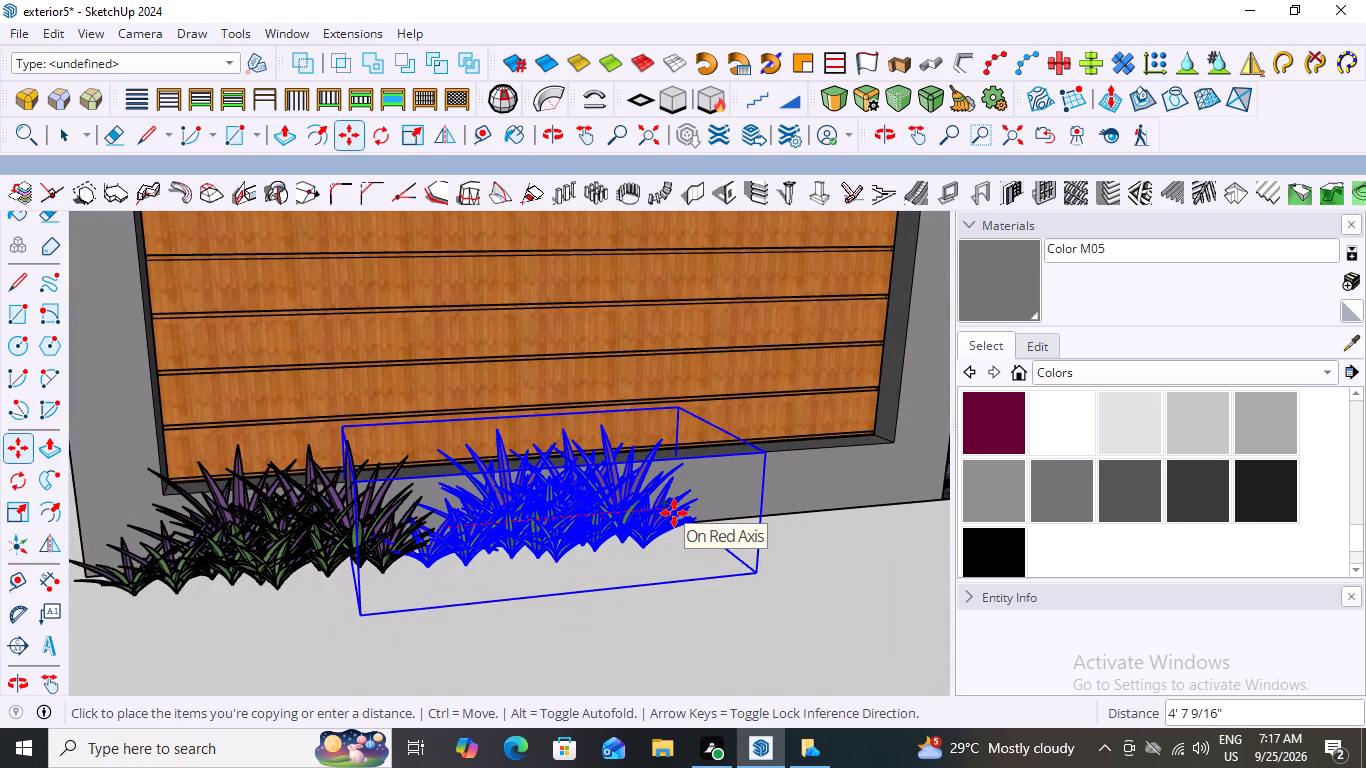
{"action": "left_click", "coordinate": [676, 513]}
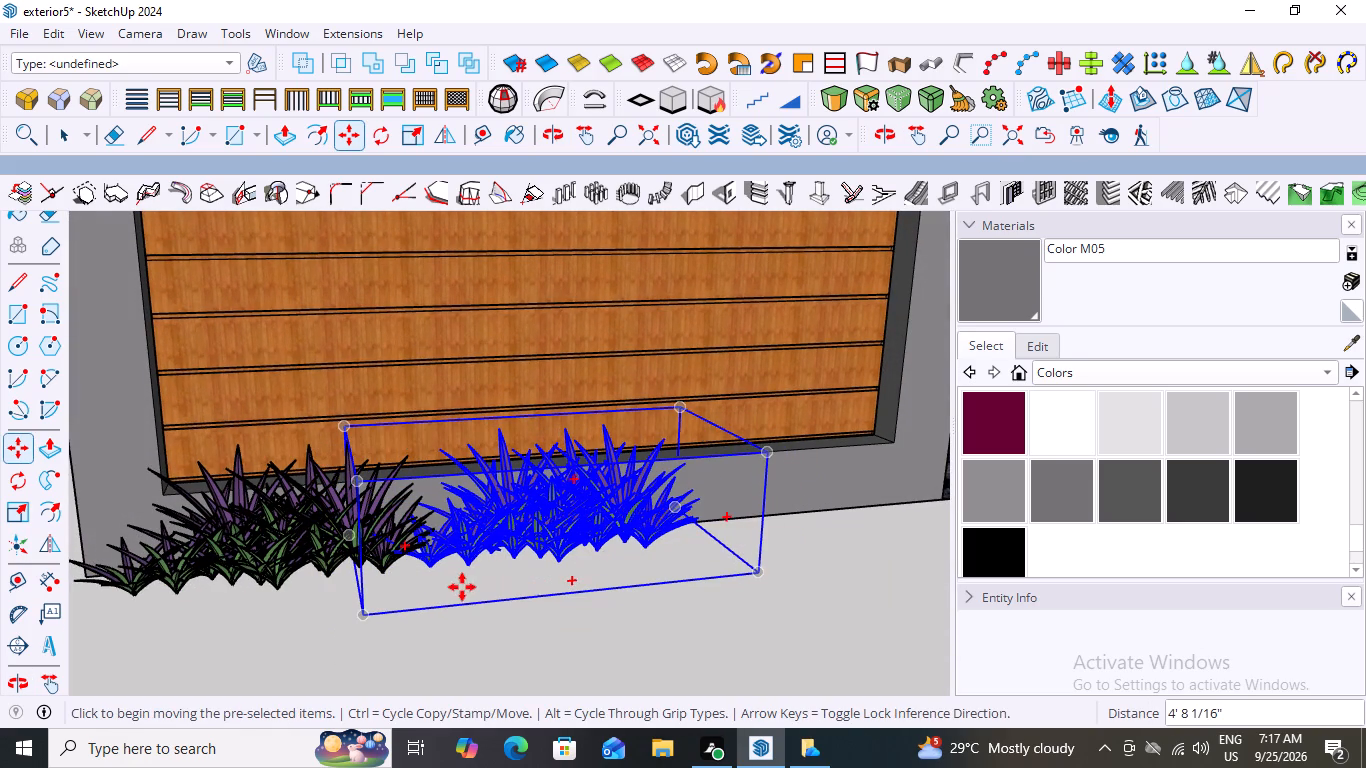
Copy the second plant cluster about 3' 11" further along the red axis toward the stone cladding, and deselect the new copy.
{"action": "scroll", "coordinate": [462, 587], "scroll_direction": "down", "scroll_amount": 9}
{"action": "middle_click_drag", "start_coordinate": [625, 596], "coordinate": [216, 595]}
{"action": "scroll", "coordinate": [280, 542], "scroll_direction": "up", "scroll_amount": 6}
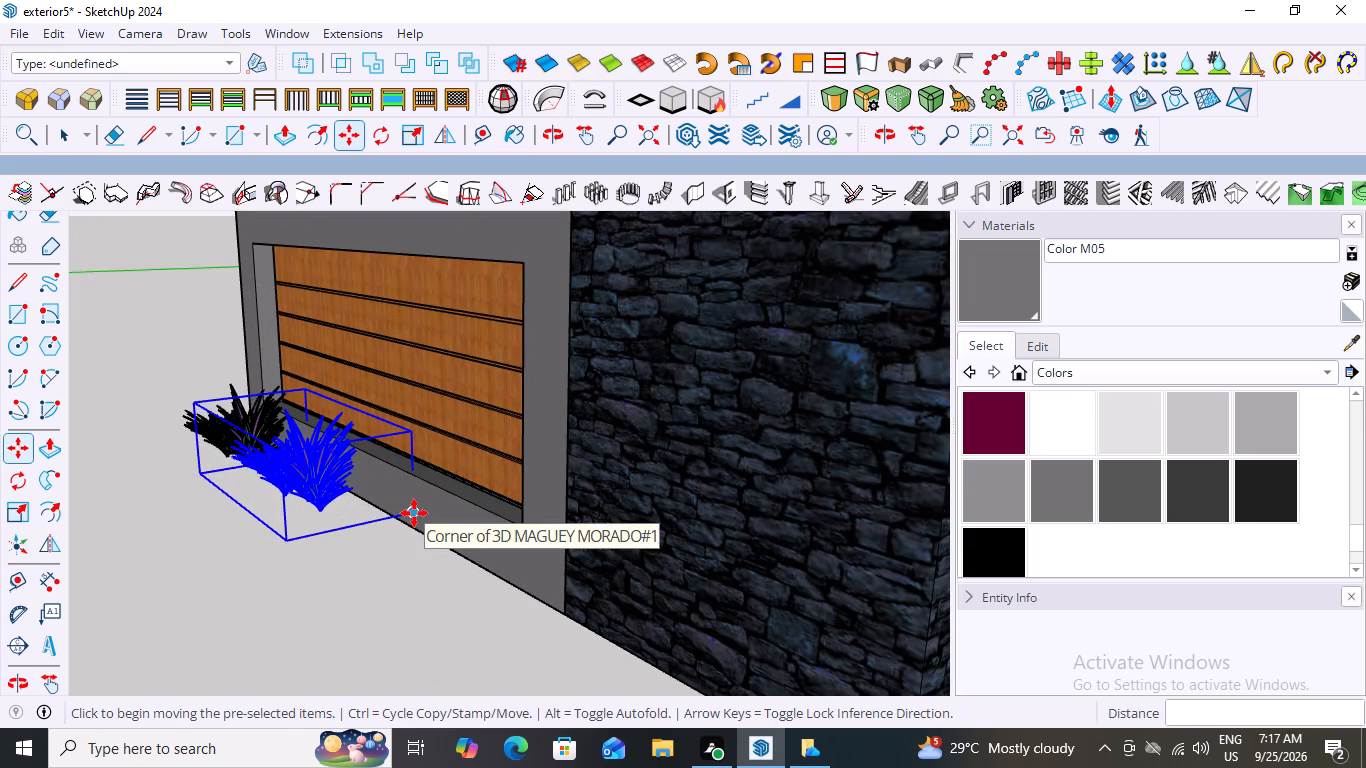
{"action": "left_click", "coordinate": [414, 513]}
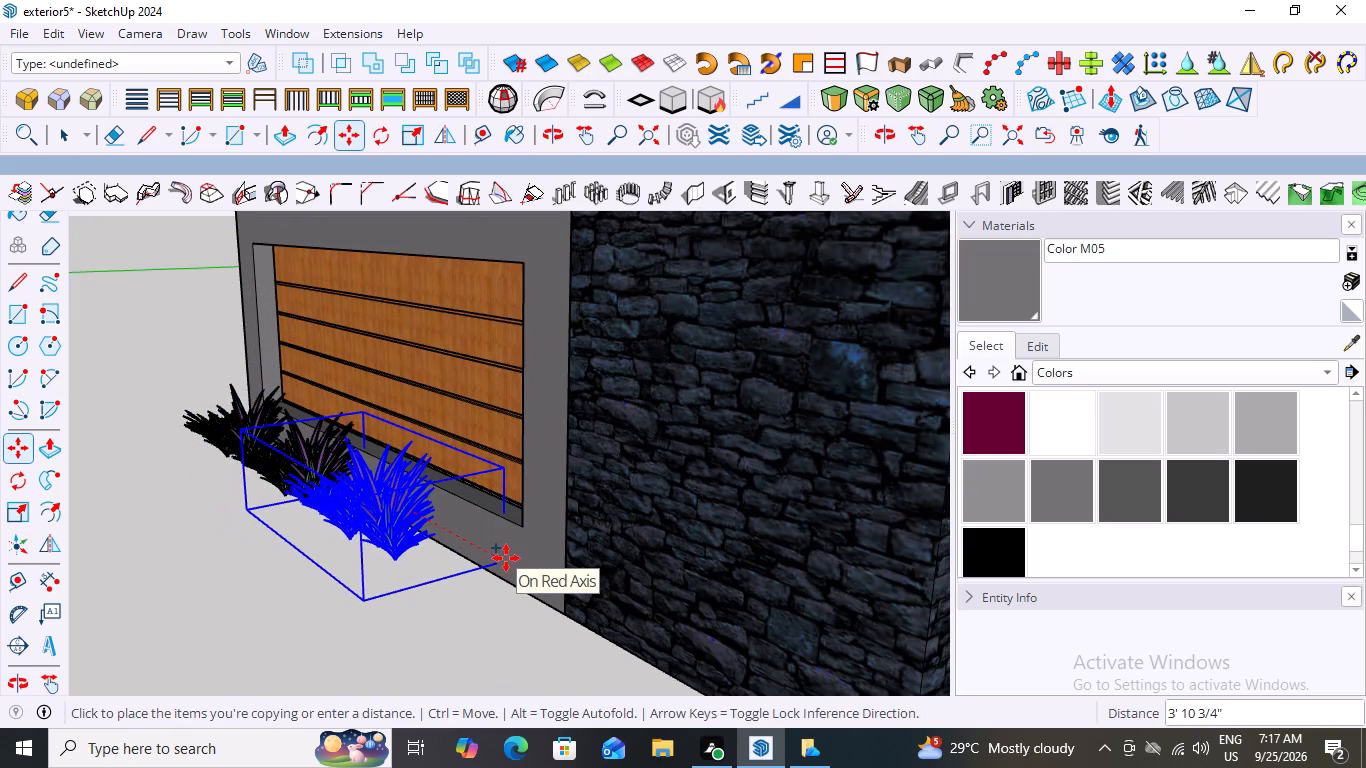
{"action": "middle_click_drag", "start_coordinate": [506, 558], "coordinate": [735, 534]}
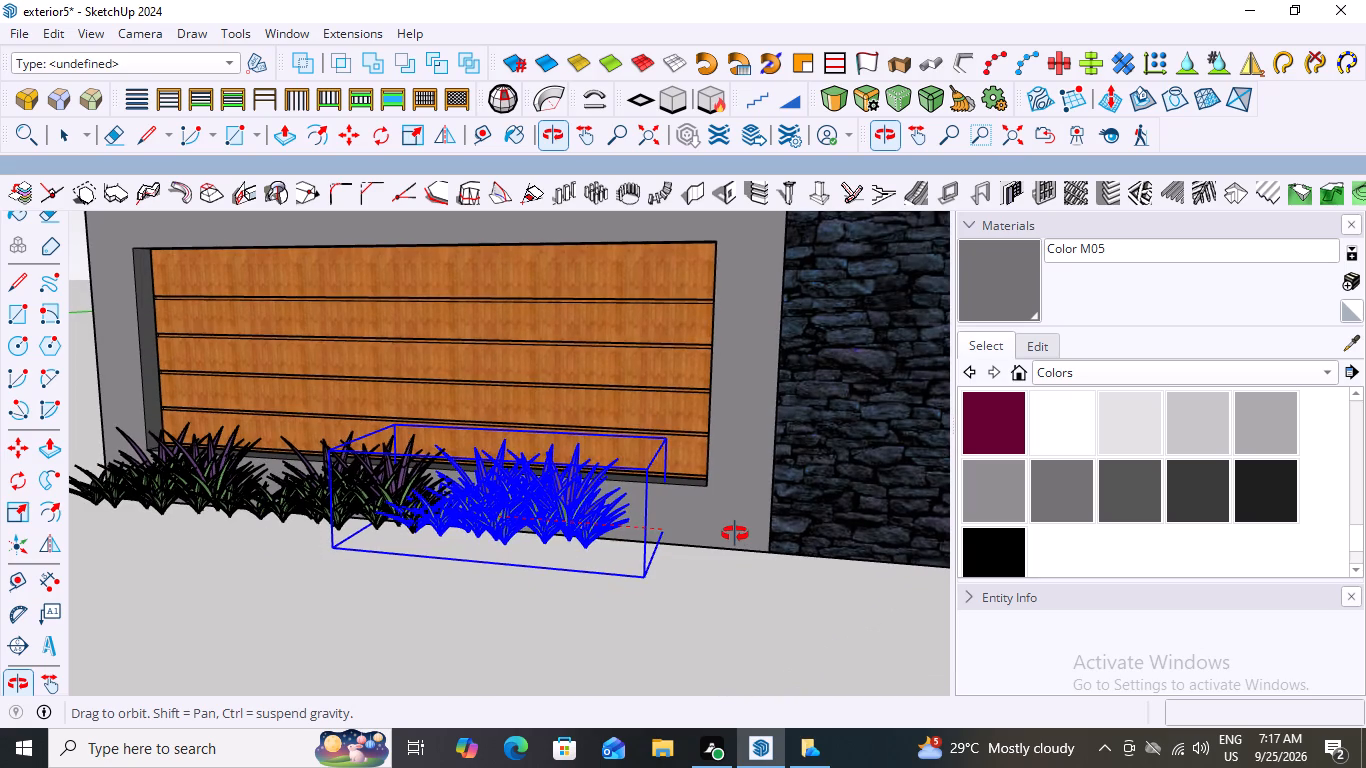
{"action": "middle_click_drag", "start_coordinate": [735, 534], "coordinate": [660, 547]}
{"action": "left_click", "coordinate": [660, 547]}
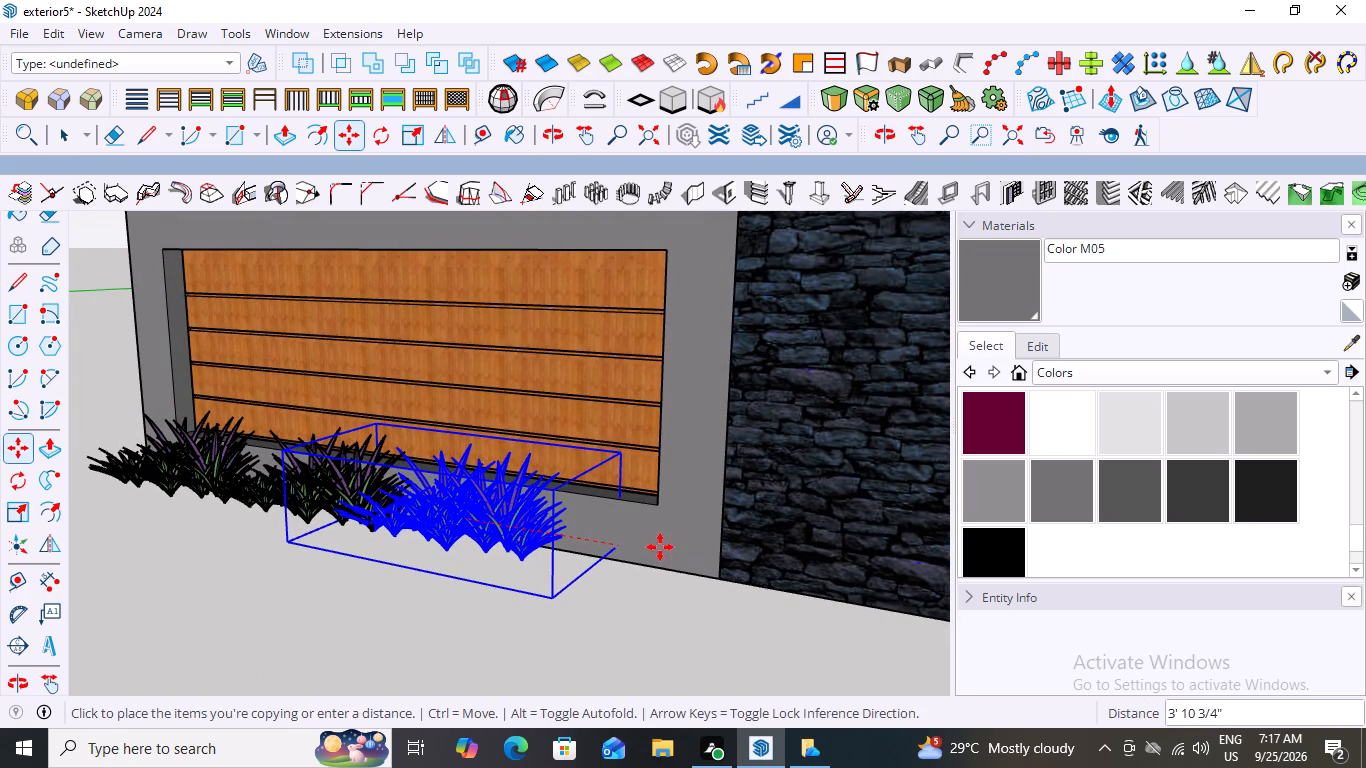
{"action": "key", "text": "space"}
{"action": "left_click", "coordinate": [317, 581]}
Examine the row of purple plant clusters at the boundary wall's base up close, from above and in the overall front view.
{"action": "middle_click_drag", "start_coordinate": [332, 584], "coordinate": [480, 583]}
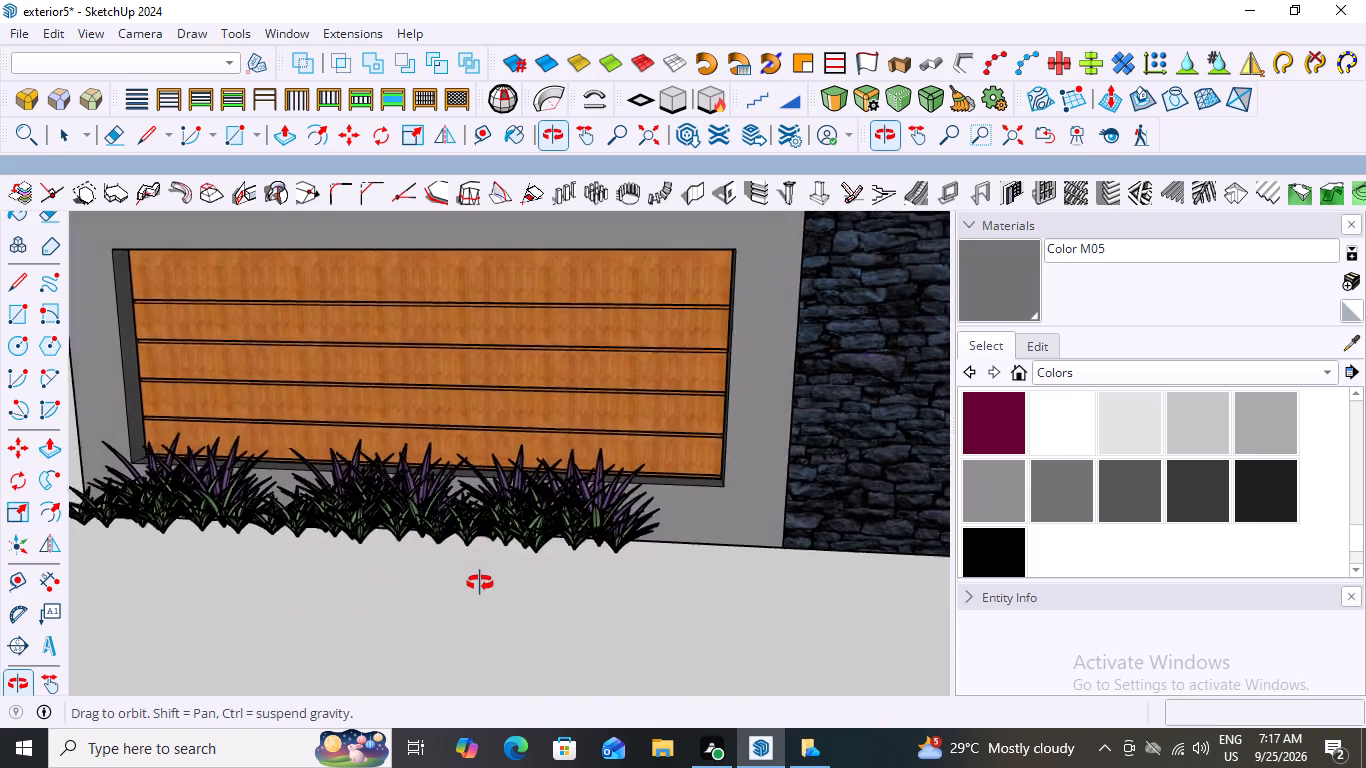
{"action": "middle_click_drag", "start_coordinate": [480, 583], "coordinate": [488, 583]}
{"action": "scroll", "coordinate": [488, 583], "scroll_direction": "down", "scroll_amount": 13}
{"action": "middle_click_drag", "start_coordinate": [539, 574], "coordinate": [572, 541]}
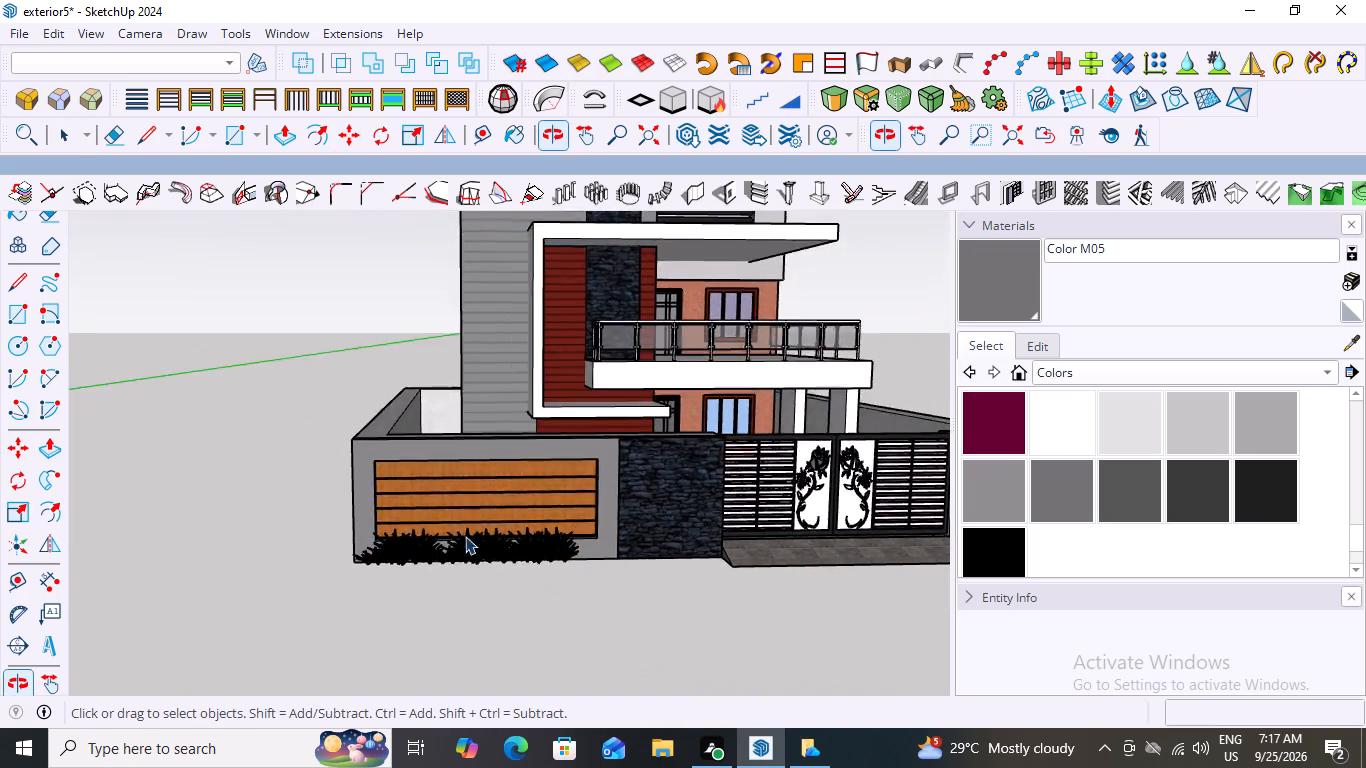
{"action": "scroll", "coordinate": [443, 539], "scroll_direction": "up", "scroll_amount": 12}
{"action": "scroll", "coordinate": [443, 509], "scroll_direction": "down", "scroll_amount": 4}
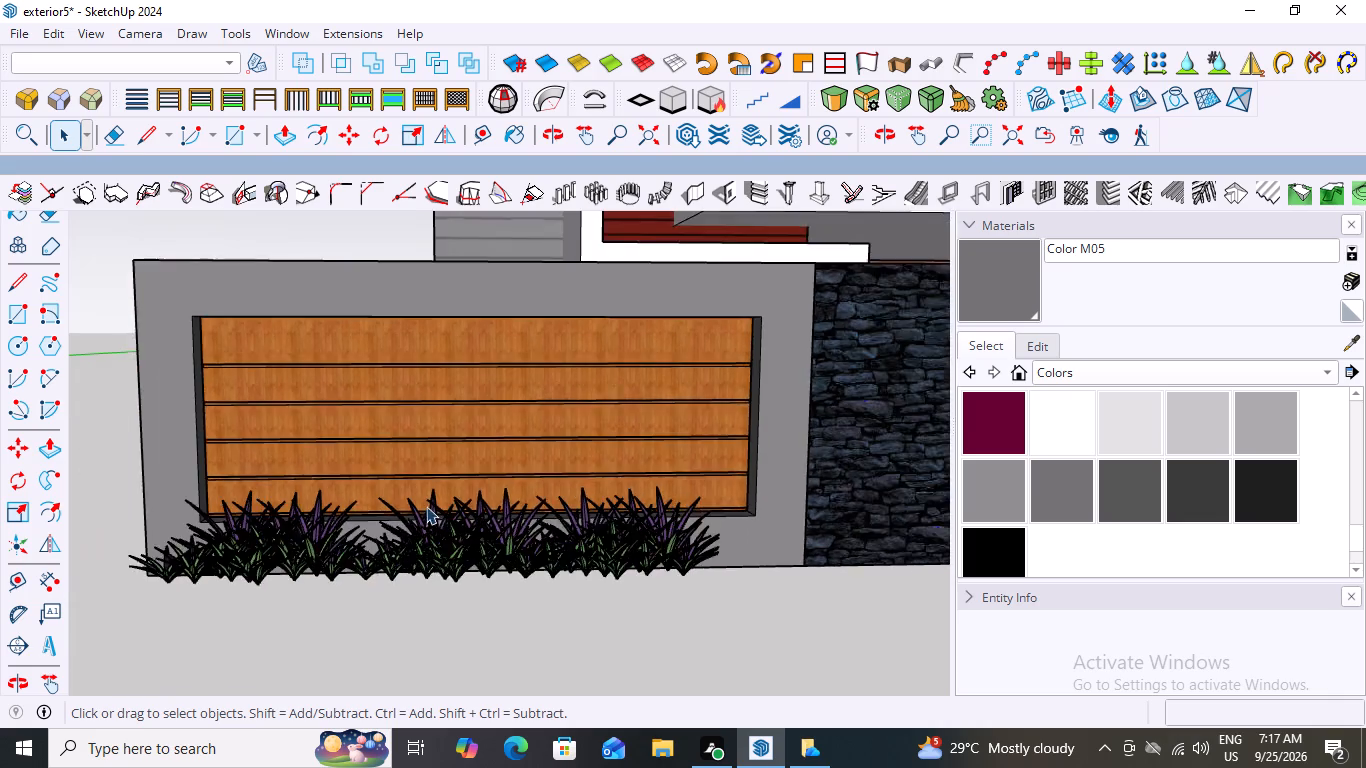
{"action": "scroll", "coordinate": [426, 506], "scroll_direction": "down", "scroll_amount": 2}
{"action": "middle_click_drag", "start_coordinate": [554, 534], "coordinate": [545, 629]}
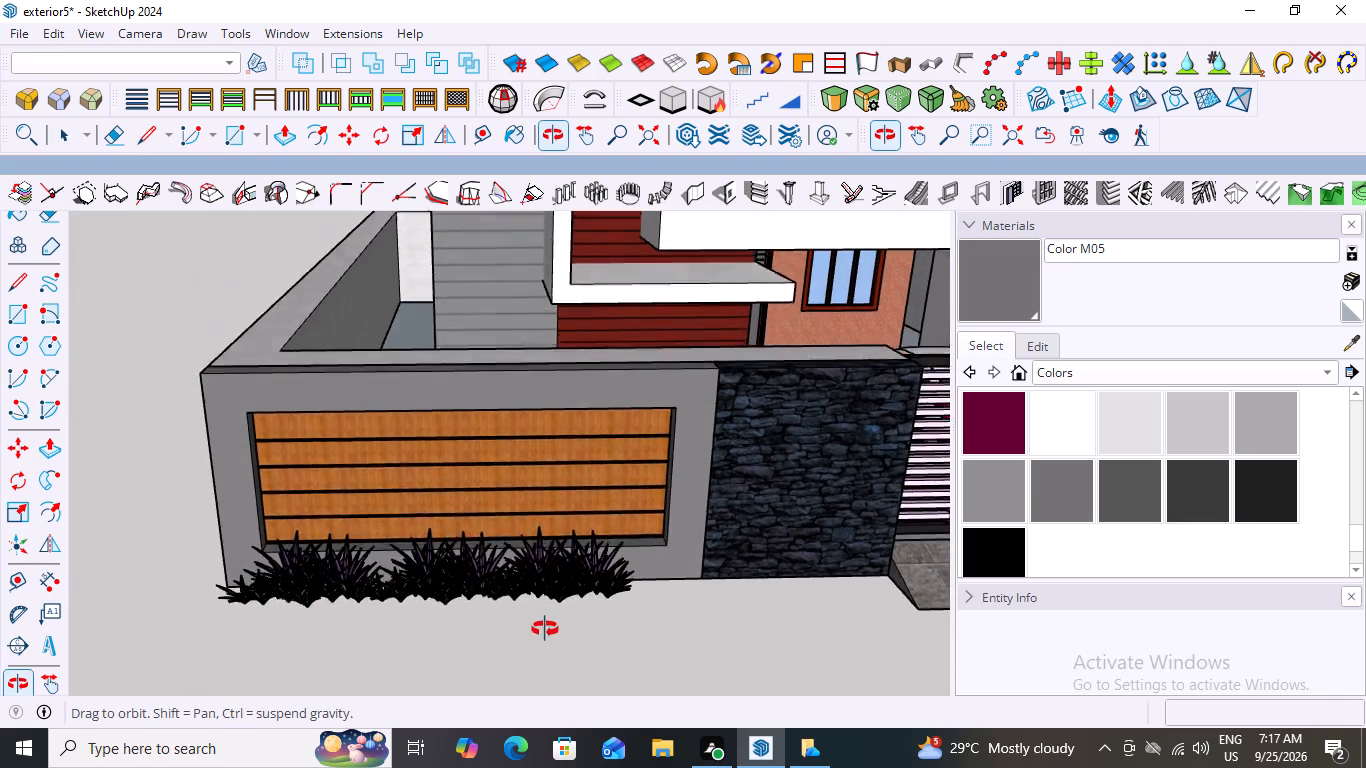
{"action": "middle_click_drag", "start_coordinate": [545, 629], "coordinate": [528, 663]}
{"action": "scroll", "coordinate": [485, 599], "scroll_direction": "up", "scroll_amount": 5}
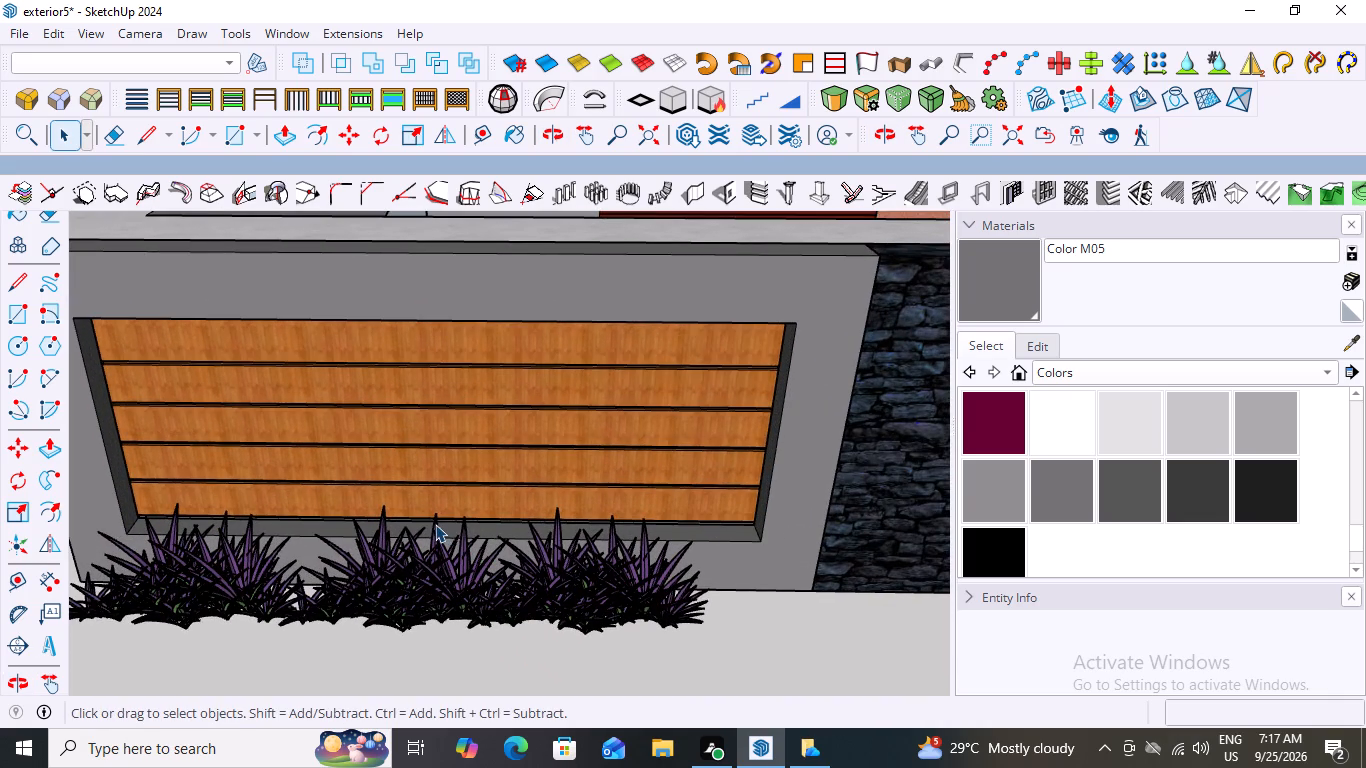
{"action": "scroll", "coordinate": [435, 524], "scroll_direction": "down", "scroll_amount": 14}
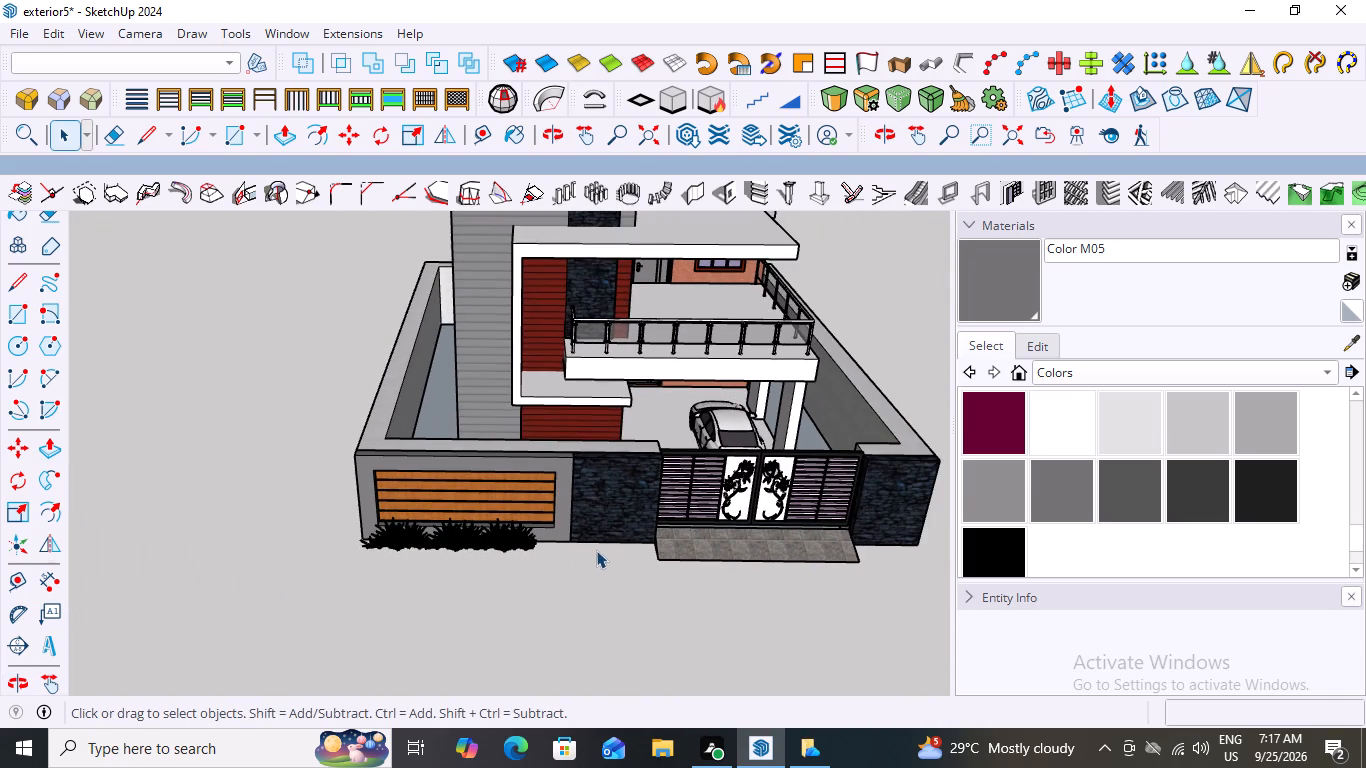
{"action": "scroll", "coordinate": [481, 548], "scroll_direction": "up", "scroll_amount": 4}
{"action": "scroll", "coordinate": [476, 547], "scroll_direction": "down", "scroll_amount": 11}
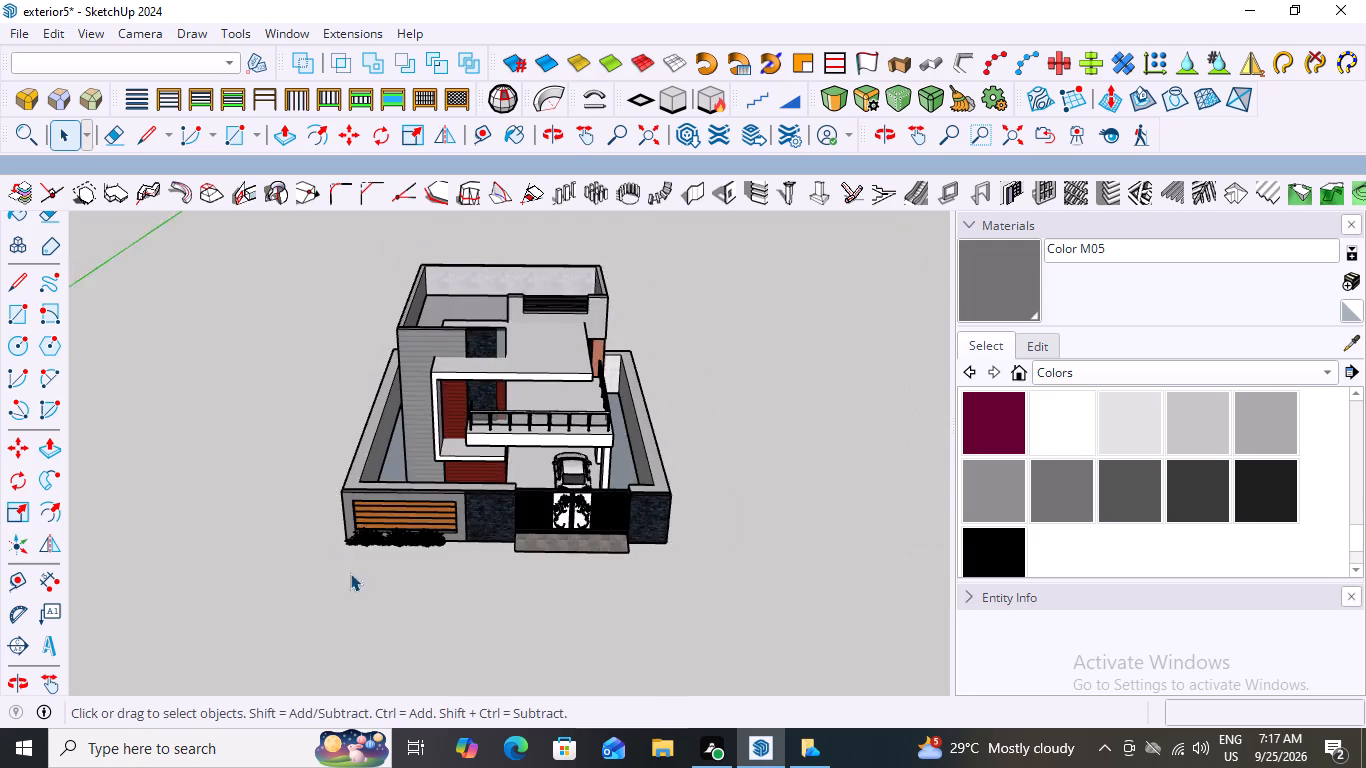
{"action": "scroll", "coordinate": [350, 573], "scroll_direction": "down", "scroll_amount": 1}
{"action": "middle_click_drag", "start_coordinate": [599, 491], "coordinate": [649, 314]}
{"action": "middle_click", "coordinate": [461, 496]}
{"action": "scroll", "coordinate": [461, 496], "scroll_direction": "up", "scroll_amount": 4}
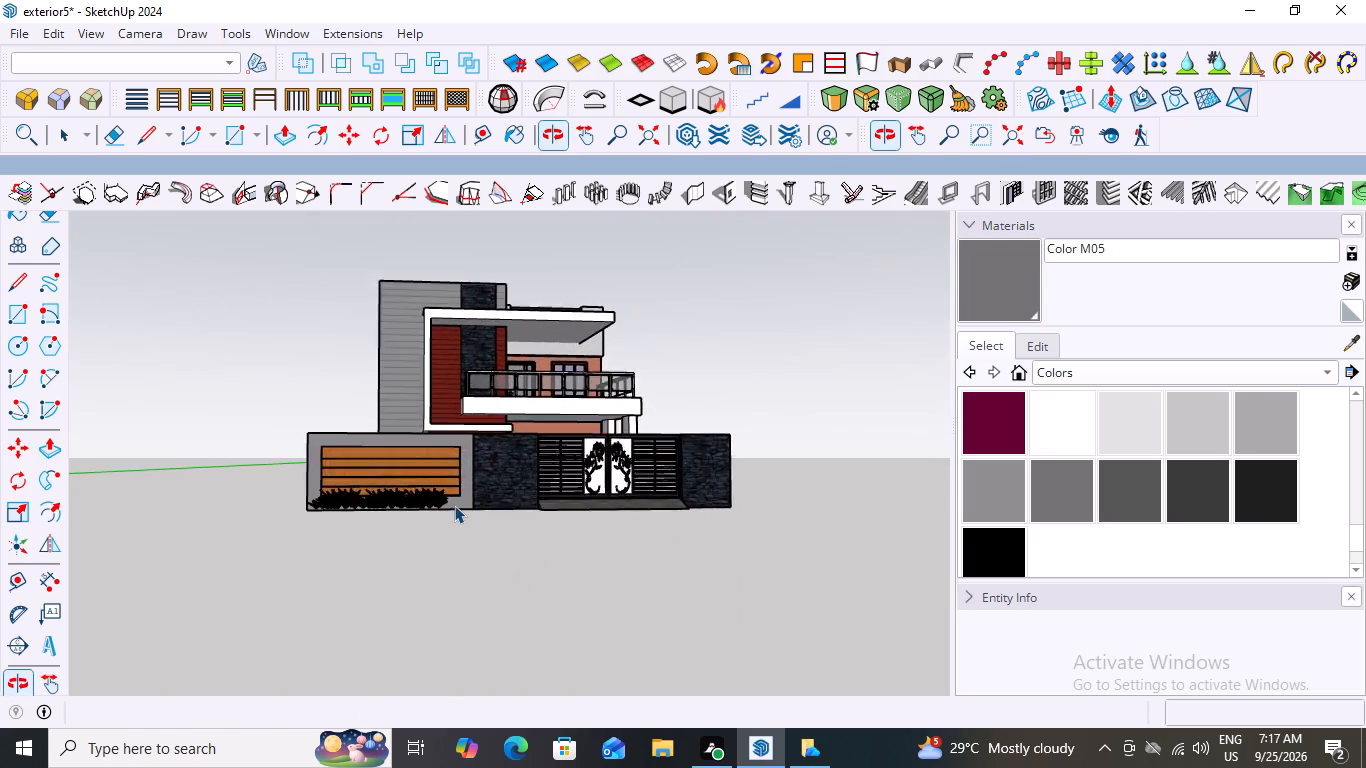
{"action": "scroll", "coordinate": [454, 505], "scroll_direction": "up", "scroll_amount": 4}
{"action": "middle_click_drag", "start_coordinate": [425, 507], "coordinate": [427, 566]}
{"action": "scroll", "coordinate": [421, 557], "scroll_direction": "up", "scroll_amount": 5}
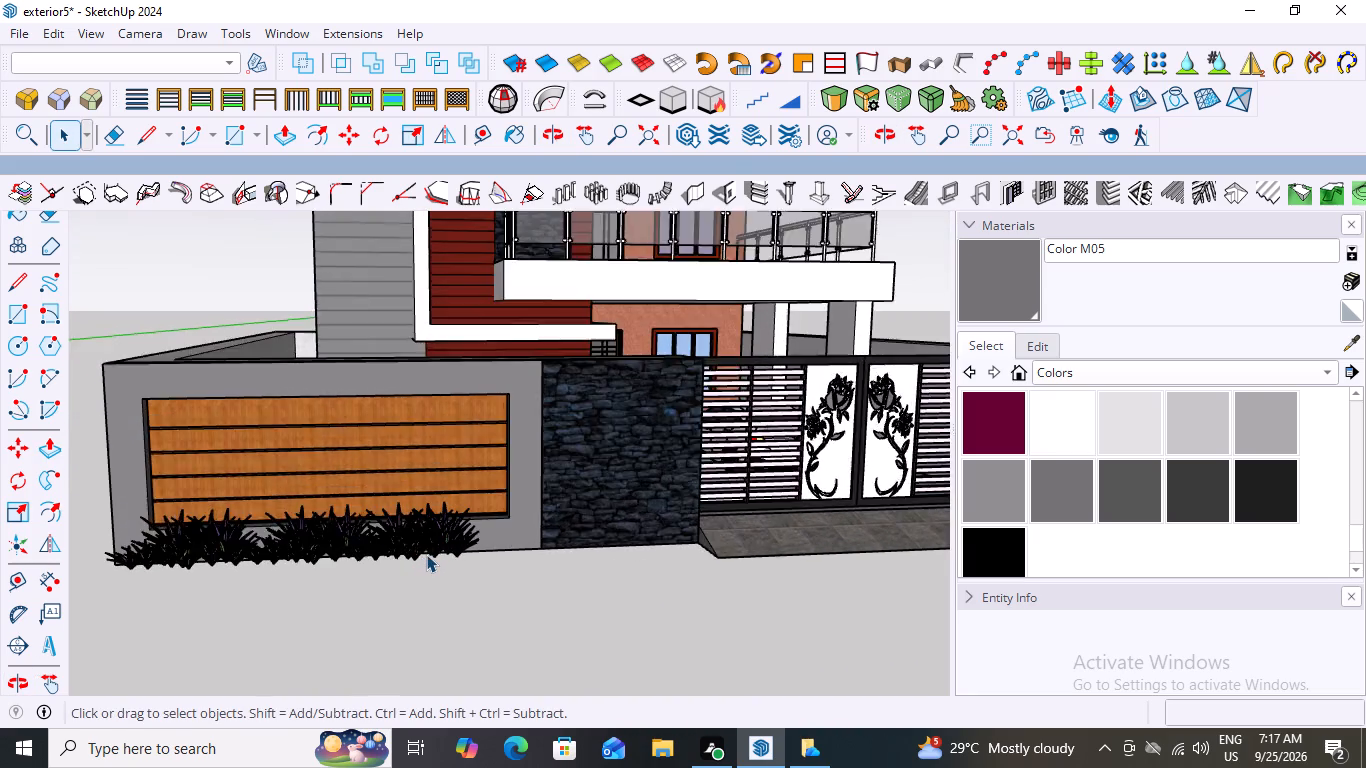
{"action": "scroll", "coordinate": [426, 554], "scroll_direction": "up", "scroll_amount": 3}
{"action": "scroll", "coordinate": [426, 554], "scroll_direction": "down", "scroll_amount": 4}
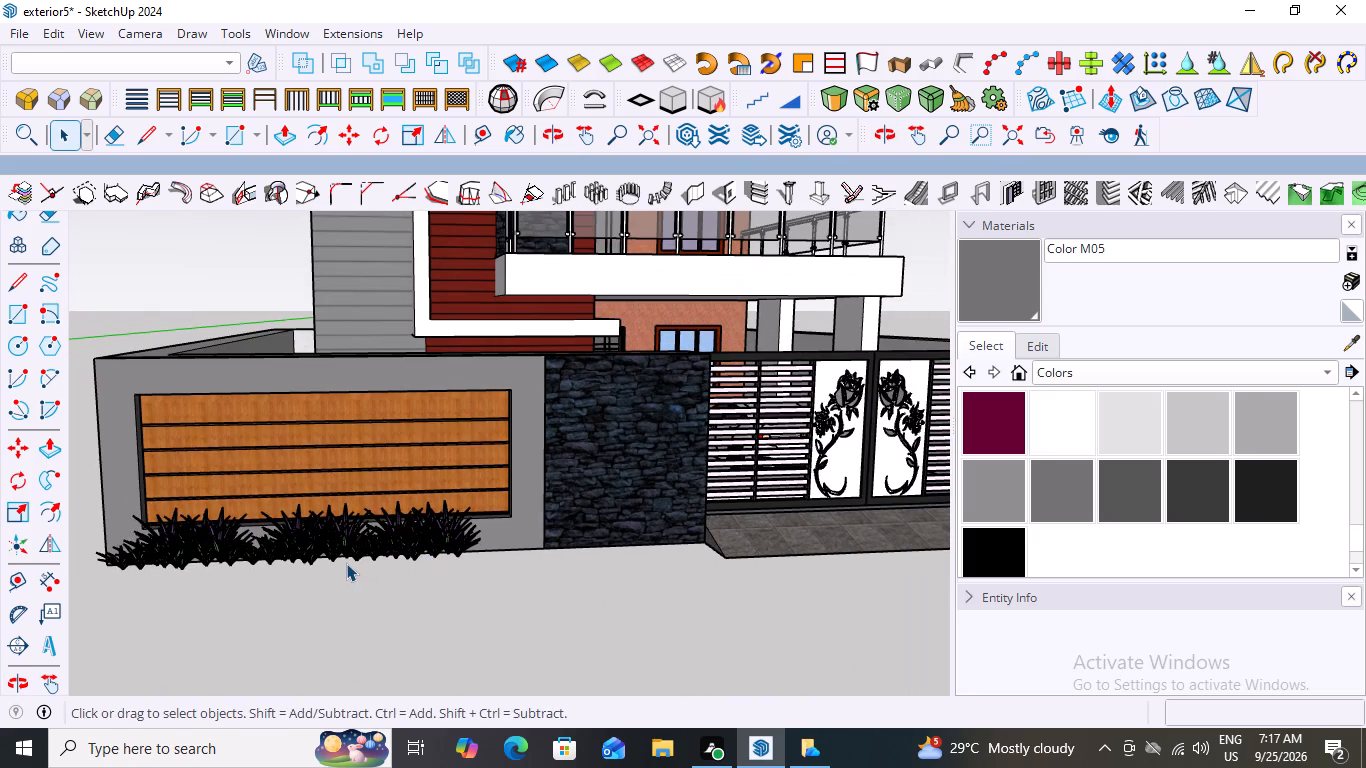
{"action": "middle_click_drag", "start_coordinate": [351, 569], "coordinate": [376, 647]}
{"action": "scroll", "coordinate": [376, 647], "scroll_direction": "down", "scroll_amount": 1}
{"action": "scroll", "coordinate": [332, 617], "scroll_direction": "up", "scroll_amount": 8}
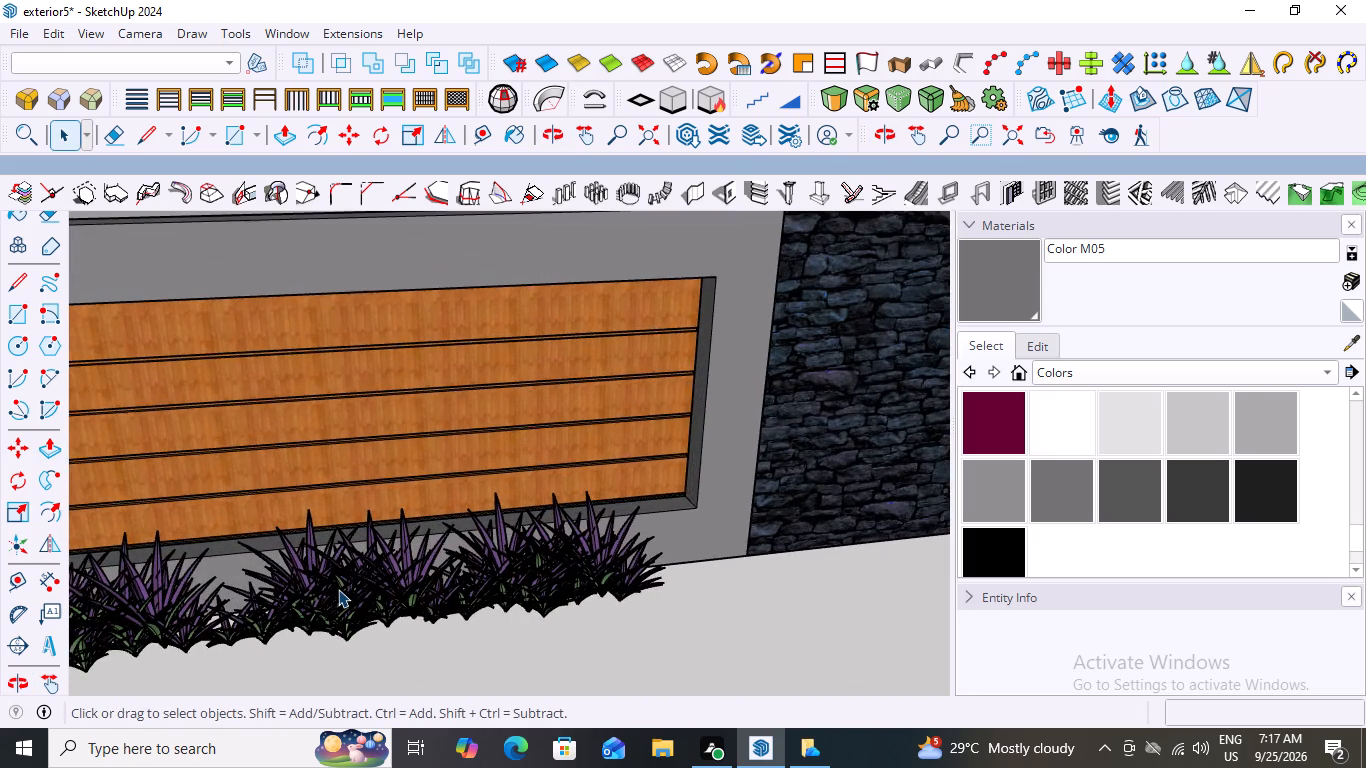
{"action": "scroll", "coordinate": [380, 541], "scroll_direction": "down", "scroll_amount": 10}
{"action": "middle_click_drag", "start_coordinate": [397, 582], "coordinate": [388, 680]}
{"action": "scroll", "coordinate": [341, 565], "scroll_direction": "up", "scroll_amount": 2}
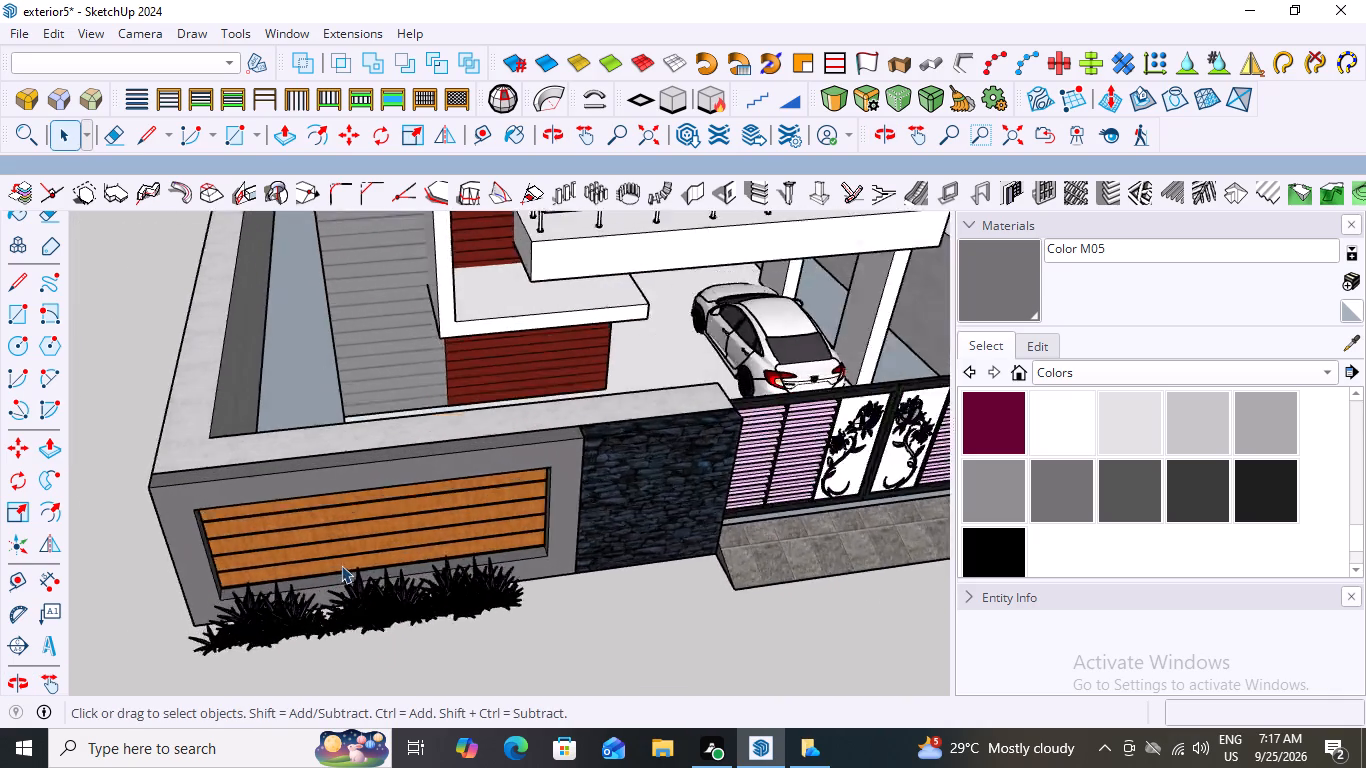
Check the plant row below the wood-slat panel from above, up close and within the whole front view of the house.
{"action": "scroll", "coordinate": [341, 565], "scroll_direction": "up", "scroll_amount": 13}
{"action": "scroll", "coordinate": [386, 480], "scroll_direction": "down", "scroll_amount": 15}
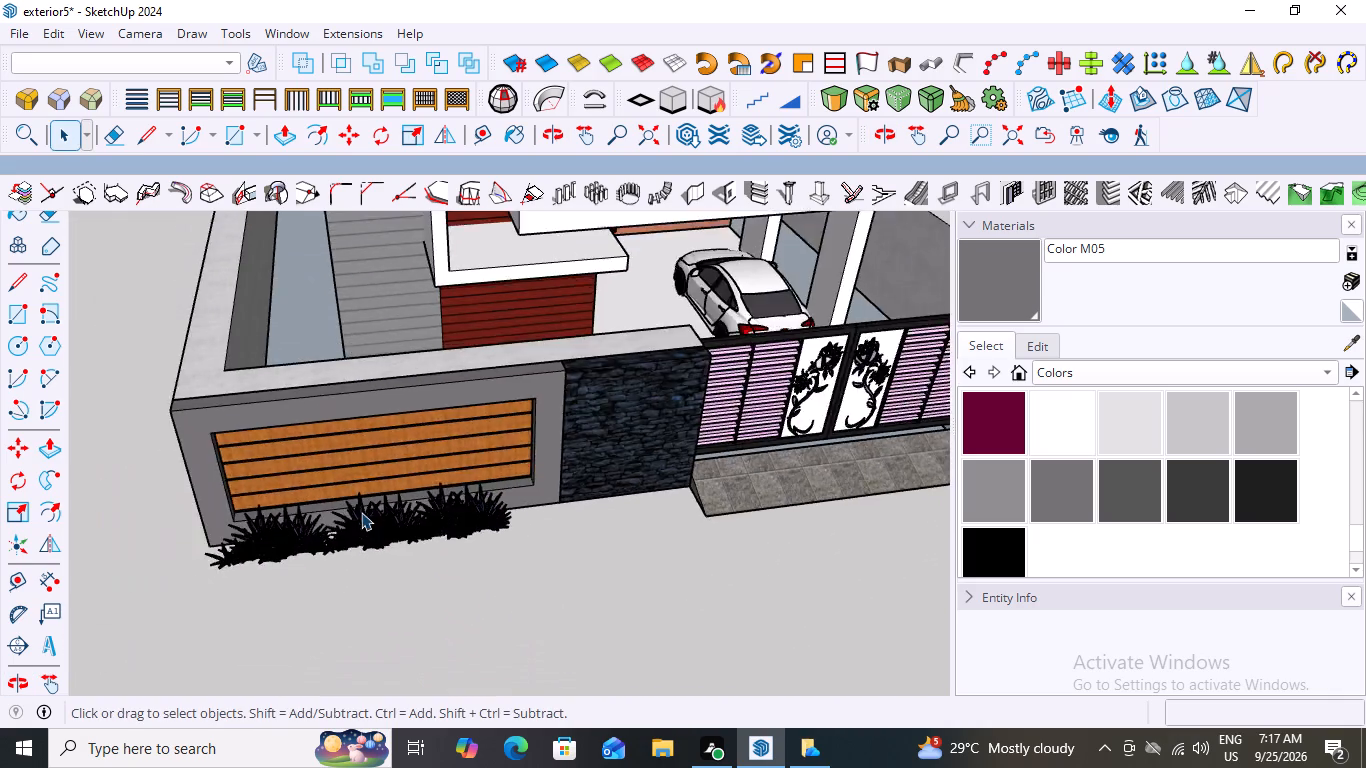
{"action": "scroll", "coordinate": [361, 512], "scroll_direction": "down", "scroll_amount": 4}
{"action": "middle_click_drag", "start_coordinate": [390, 552], "coordinate": [341, 449]}
{"action": "scroll", "coordinate": [348, 471], "scroll_direction": "up", "scroll_amount": 9}
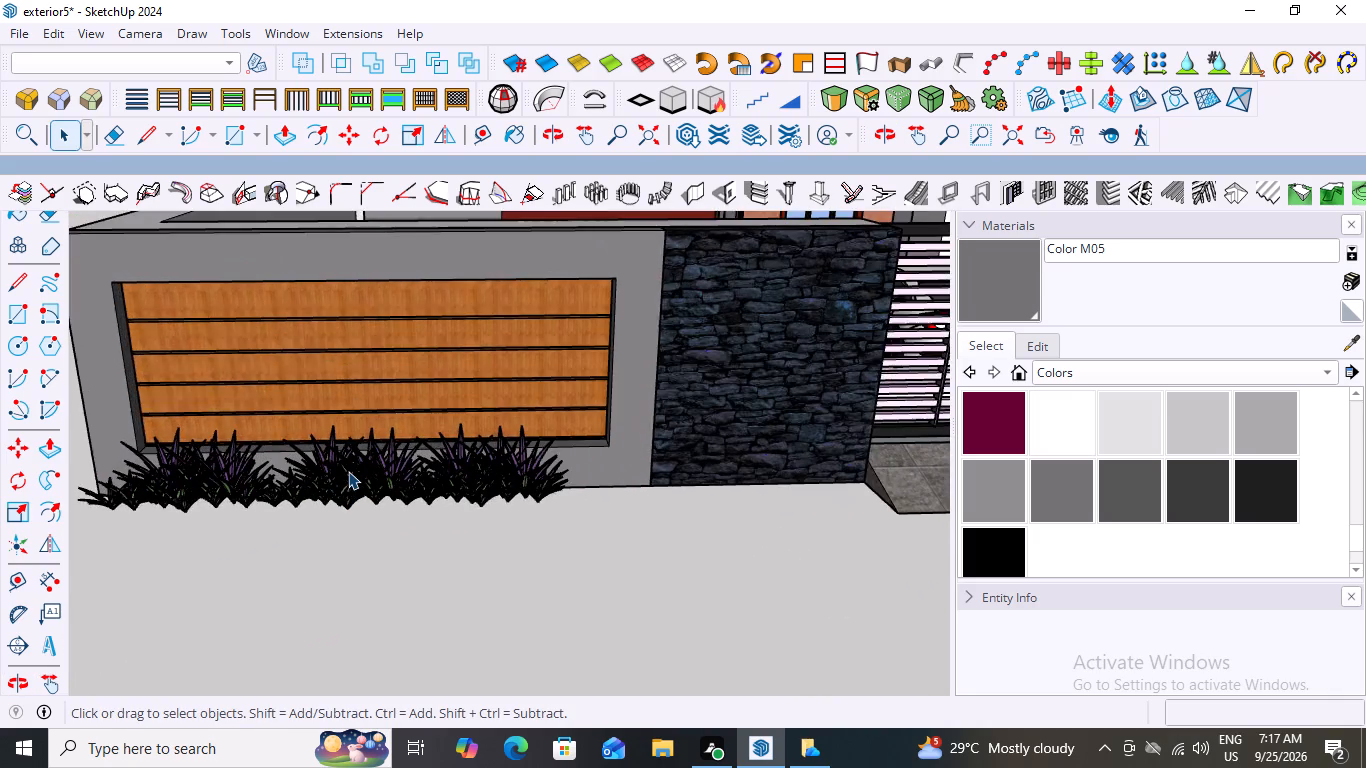
{"action": "scroll", "coordinate": [348, 471], "scroll_direction": "up", "scroll_amount": 4}
{"action": "scroll", "coordinate": [348, 471], "scroll_direction": "down", "scroll_amount": 10}
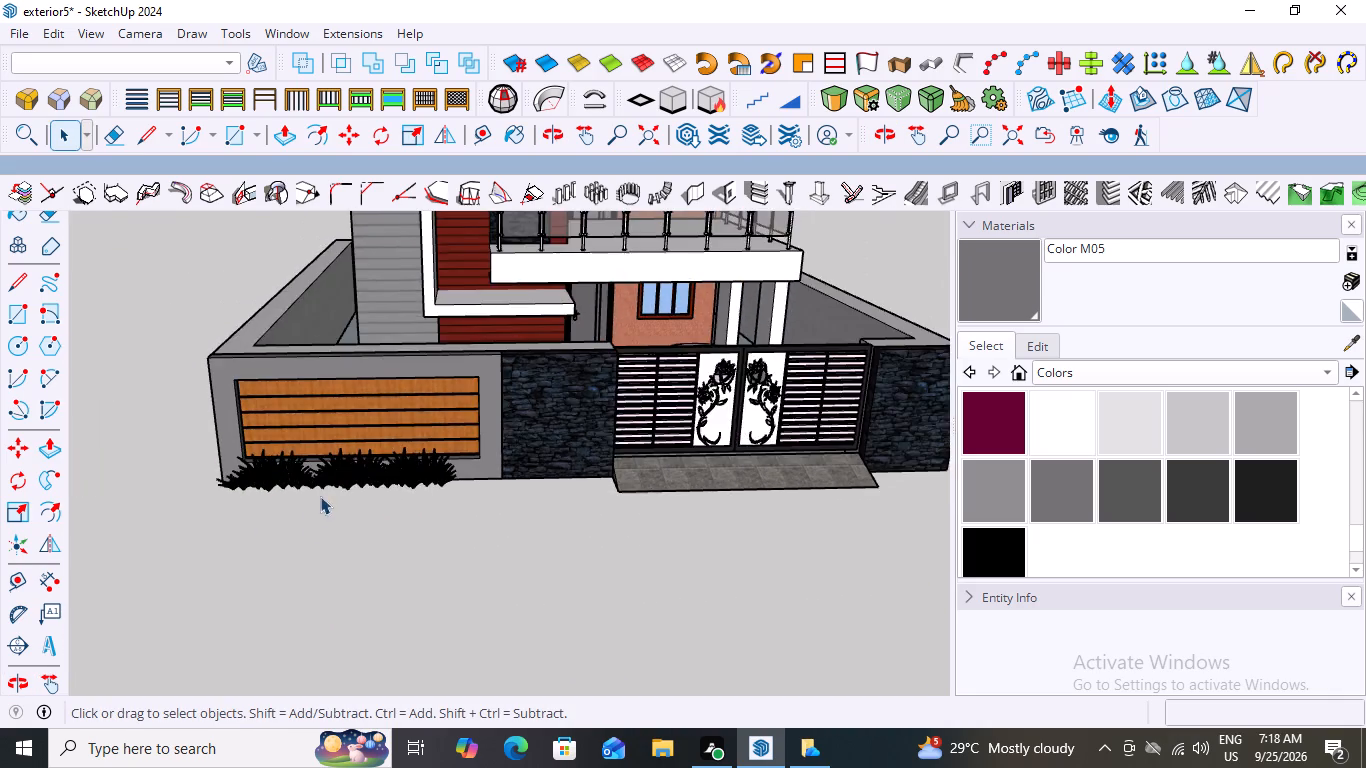
{"action": "scroll", "coordinate": [320, 496], "scroll_direction": "down", "scroll_amount": 5}
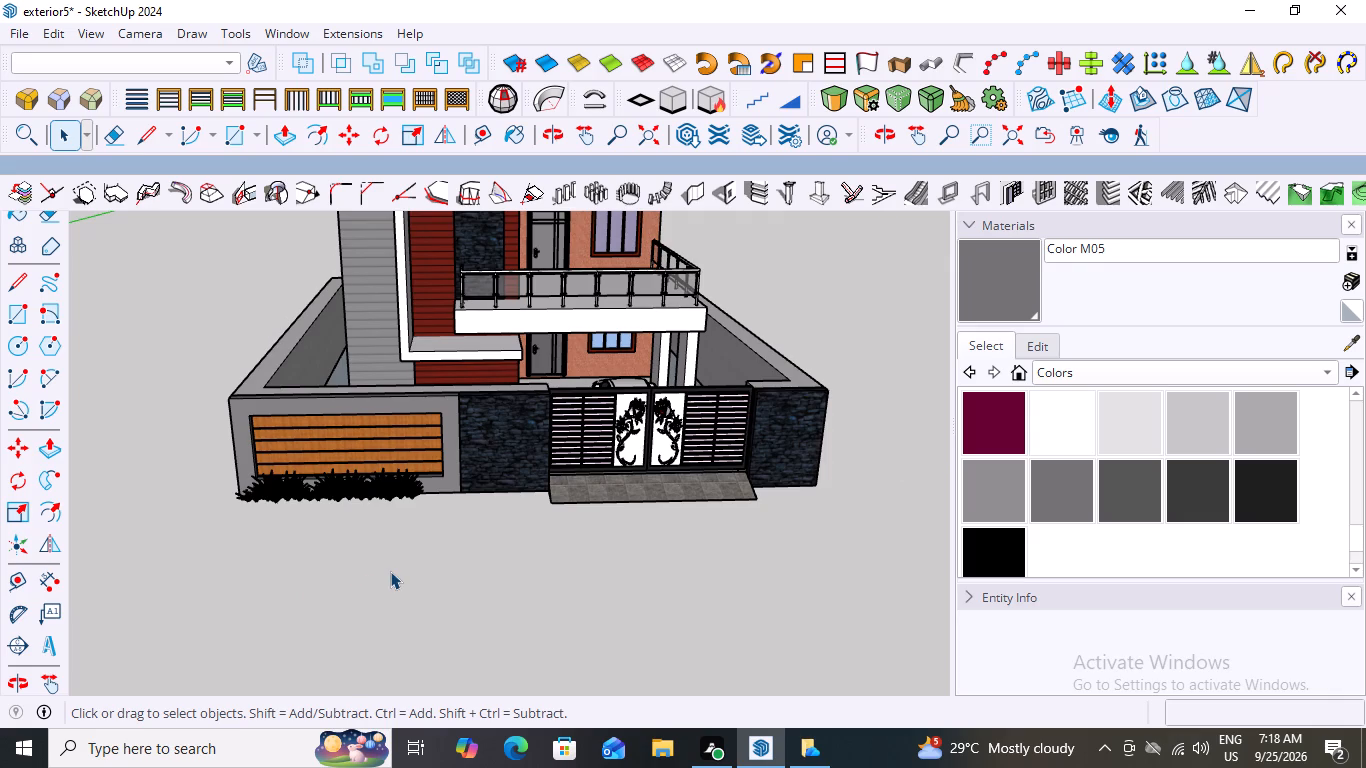
Hide the Default Tray to enlarge the modelling area.
{"action": "key", "text": "space"}
{"action": "left_click", "coordinate": [277, 29]}
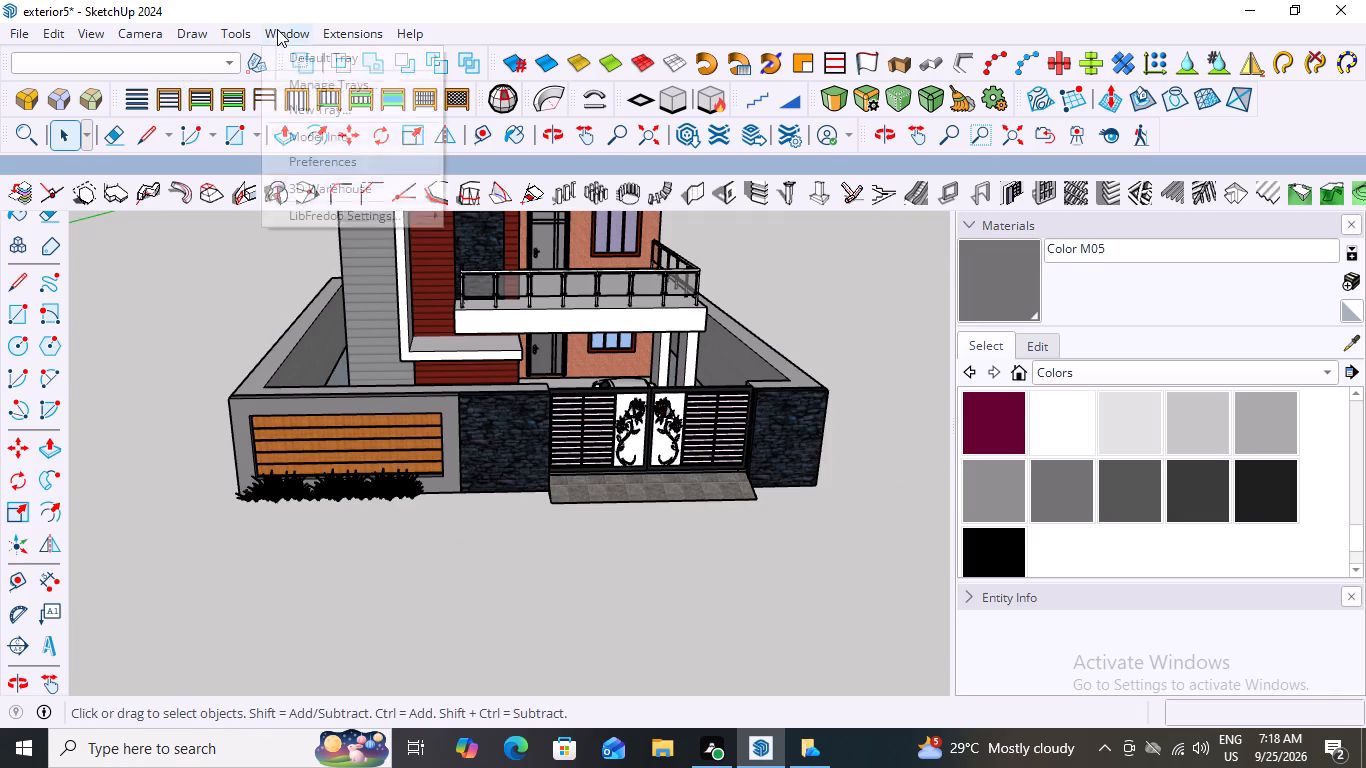
{"action": "left_click", "coordinate": [308, 59]}
{"action": "left_click", "coordinate": [517, 56]}
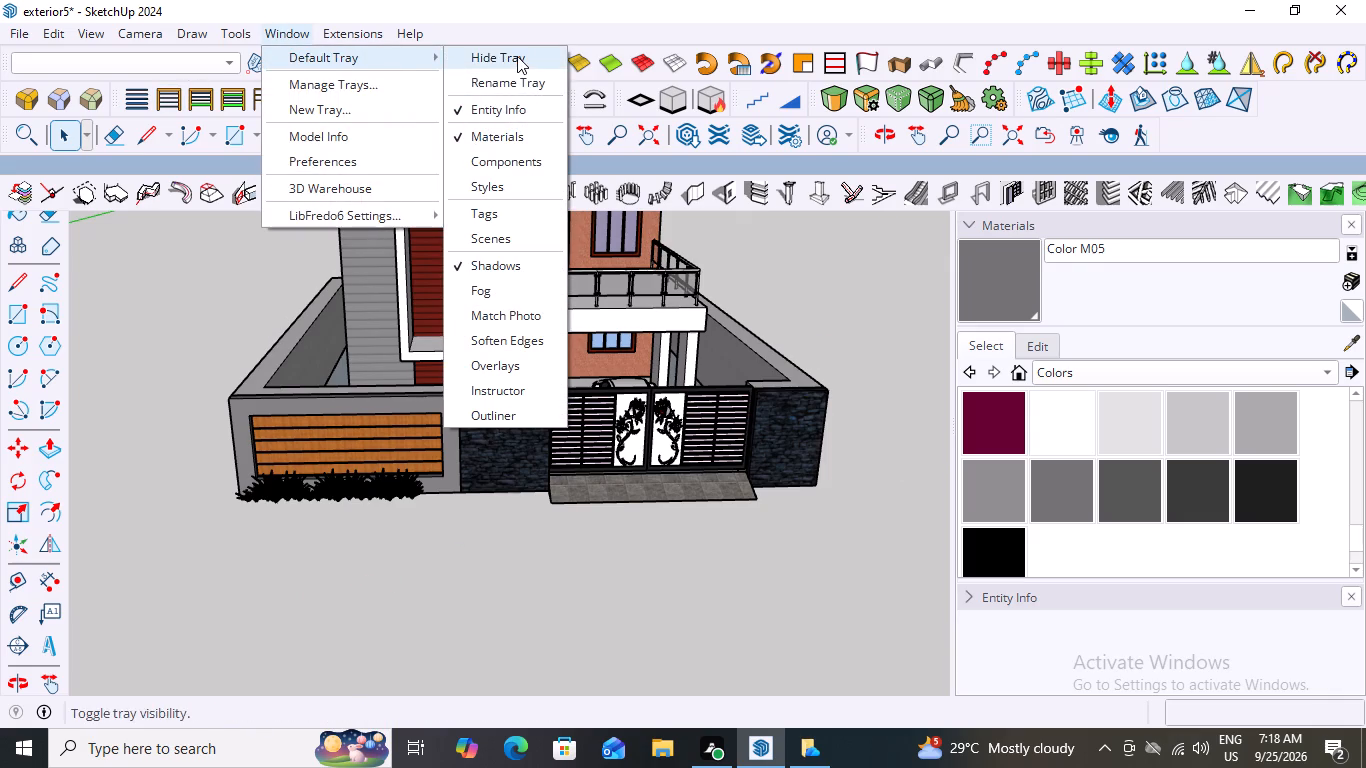
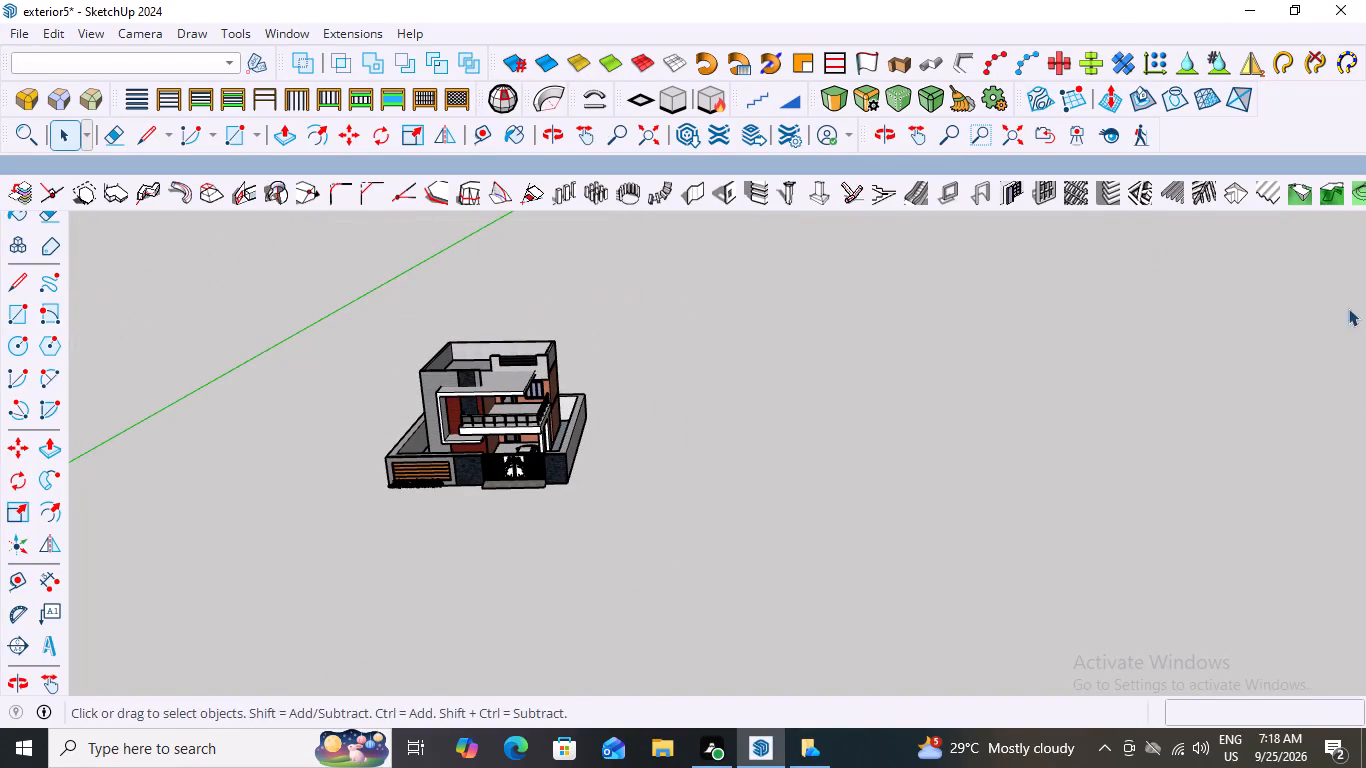
Examine the house exterior from the front at several angles and distances, including the facade, balcony, boundary wall and entrance gate.
{"action": "middle_click_drag", "start_coordinate": [528, 386], "coordinate": [637, 313]}
{"action": "scroll", "coordinate": [637, 313], "scroll_direction": "up", "scroll_amount": 1}
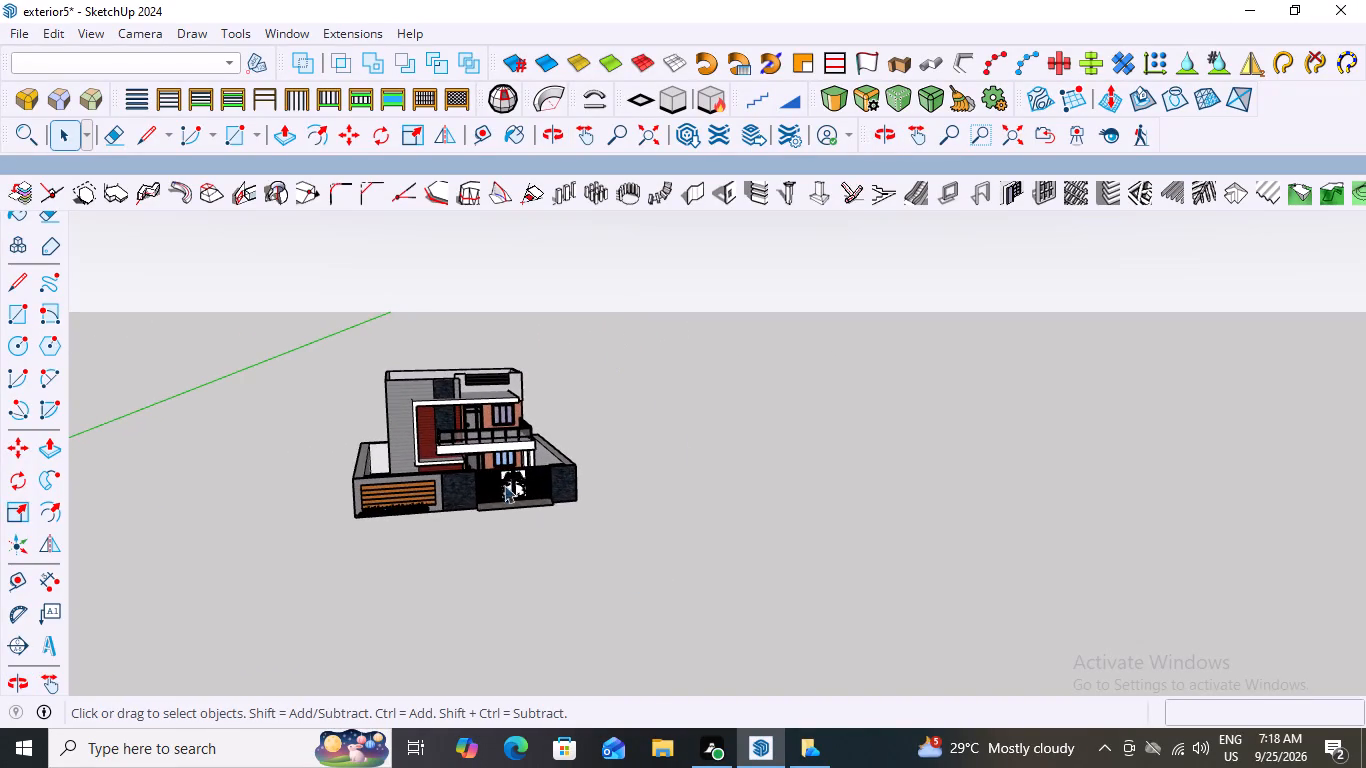
{"action": "scroll", "coordinate": [496, 491], "scroll_direction": "up", "scroll_amount": 3}
{"action": "scroll", "coordinate": [513, 404], "scroll_direction": "down", "scroll_amount": 7}
{"action": "middle_click_drag", "start_coordinate": [408, 528], "coordinate": [352, 446]}
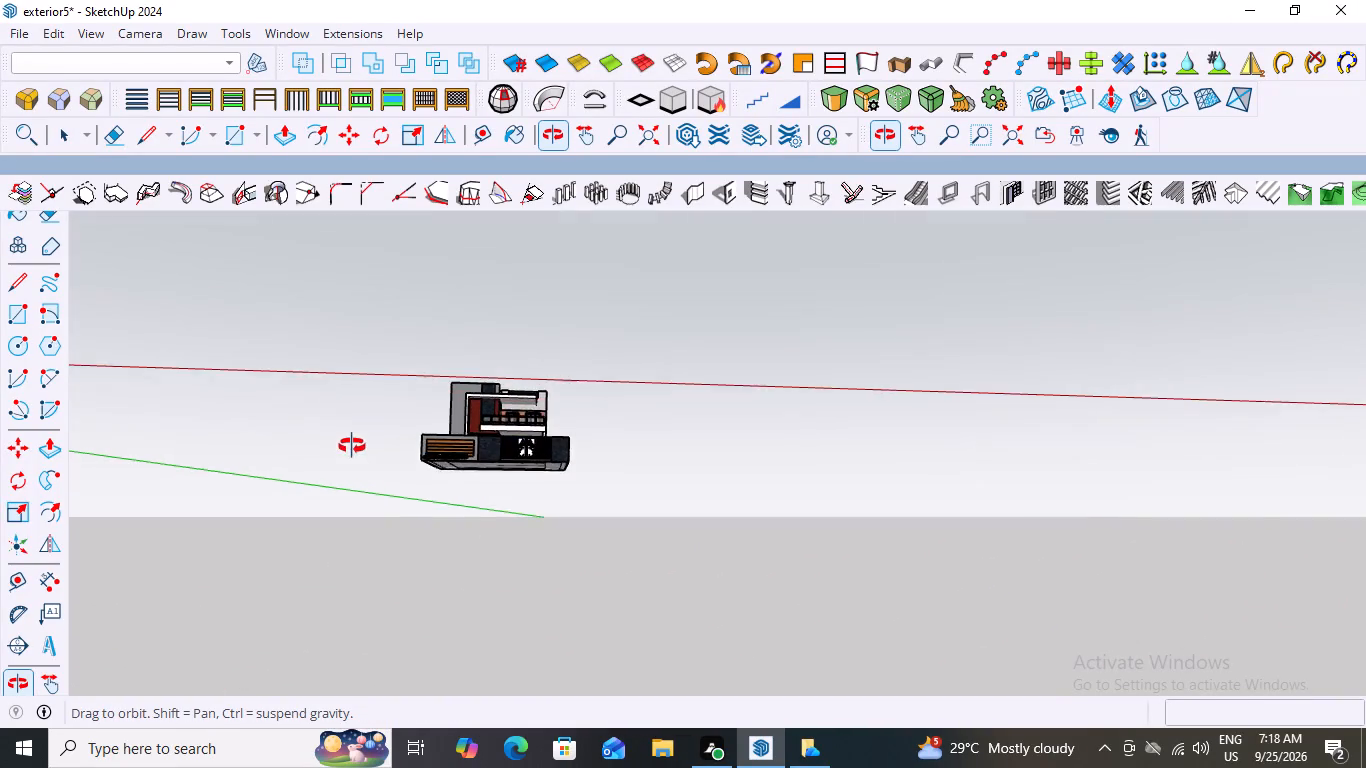
{"action": "middle_click_drag", "start_coordinate": [352, 446], "coordinate": [390, 557]}
{"action": "scroll", "coordinate": [479, 468], "scroll_direction": "up", "scroll_amount": 13}
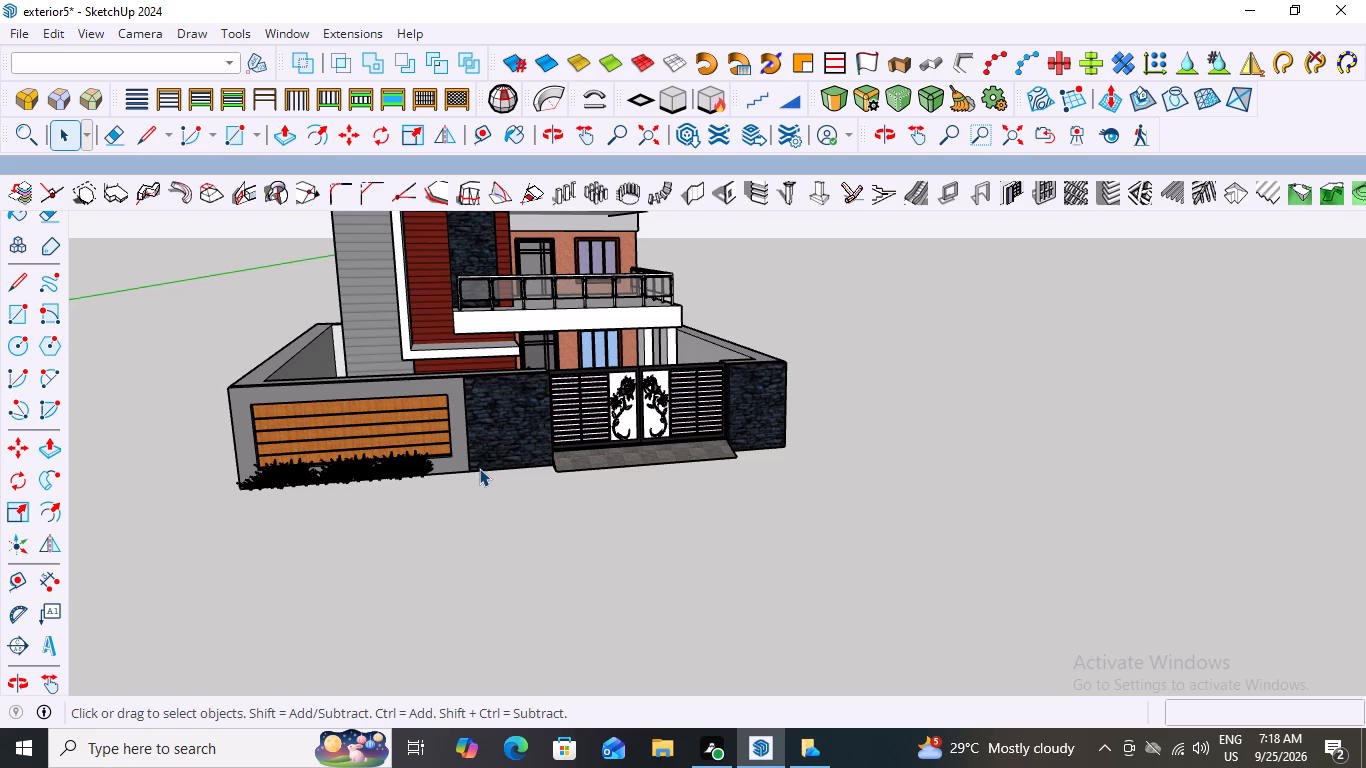
{"action": "scroll", "coordinate": [479, 468], "scroll_direction": "down", "scroll_amount": 11}
{"action": "middle_click_drag", "start_coordinate": [479, 468], "coordinate": [401, 406]}
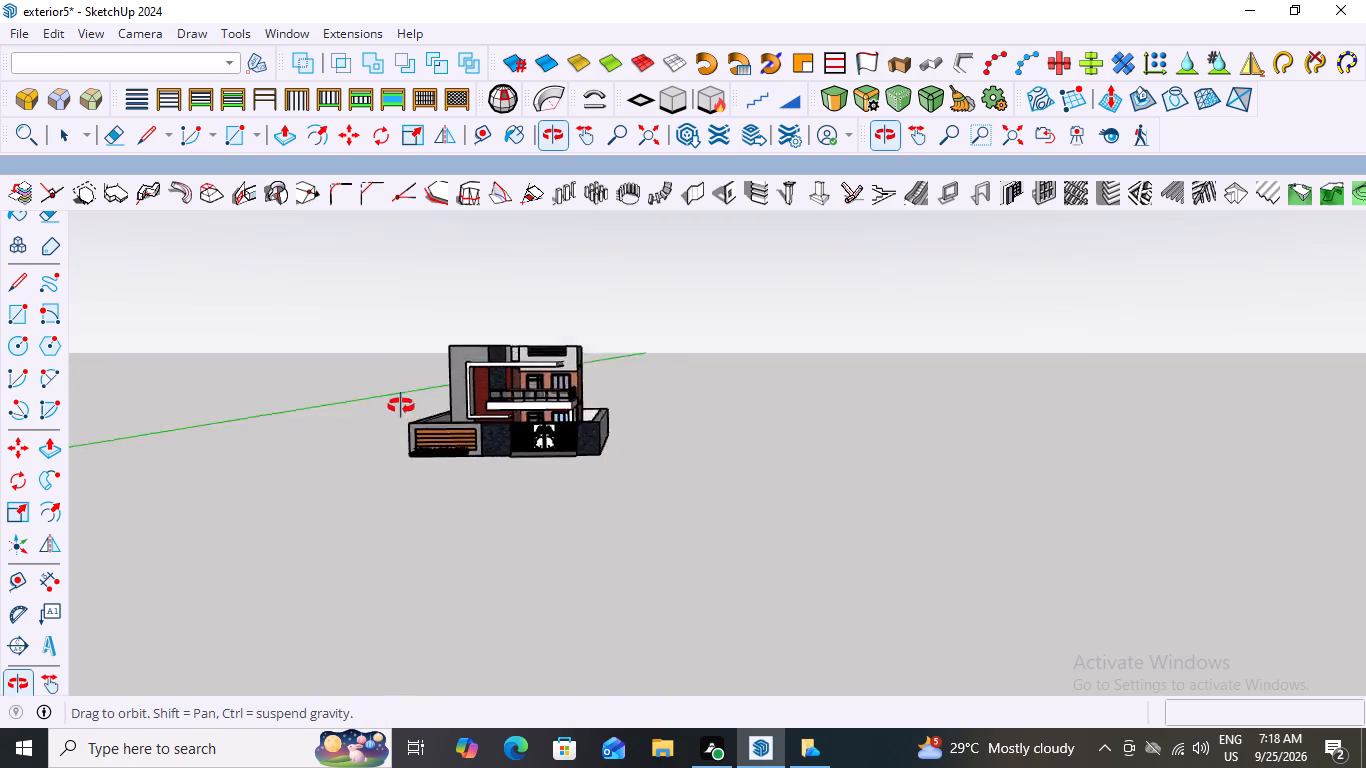
{"action": "middle_click_drag", "start_coordinate": [401, 406], "coordinate": [476, 396]}
{"action": "scroll", "coordinate": [480, 432], "scroll_direction": "up", "scroll_amount": 9}
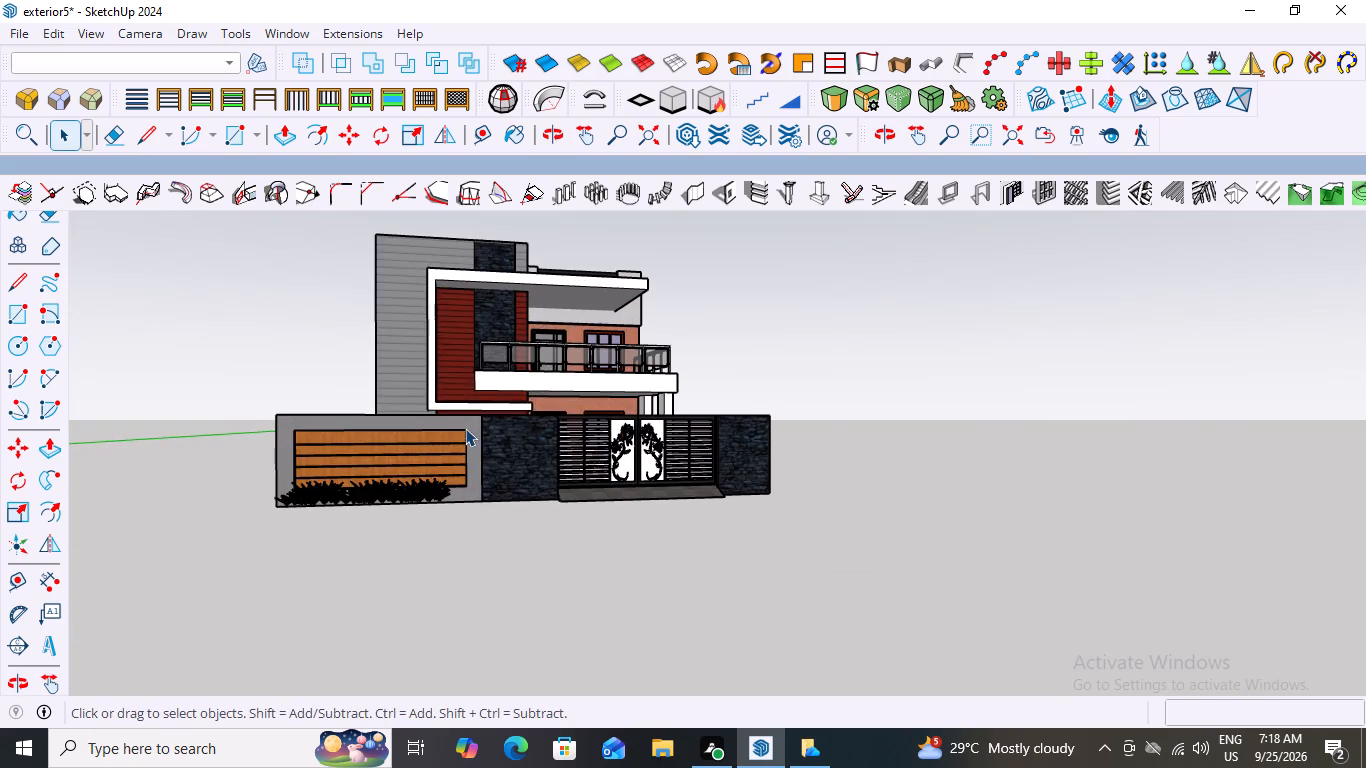
{"action": "scroll", "coordinate": [521, 396], "scroll_direction": "down", "scroll_amount": 3}
{"action": "middle_click_drag", "start_coordinate": [640, 420], "coordinate": [677, 490]}
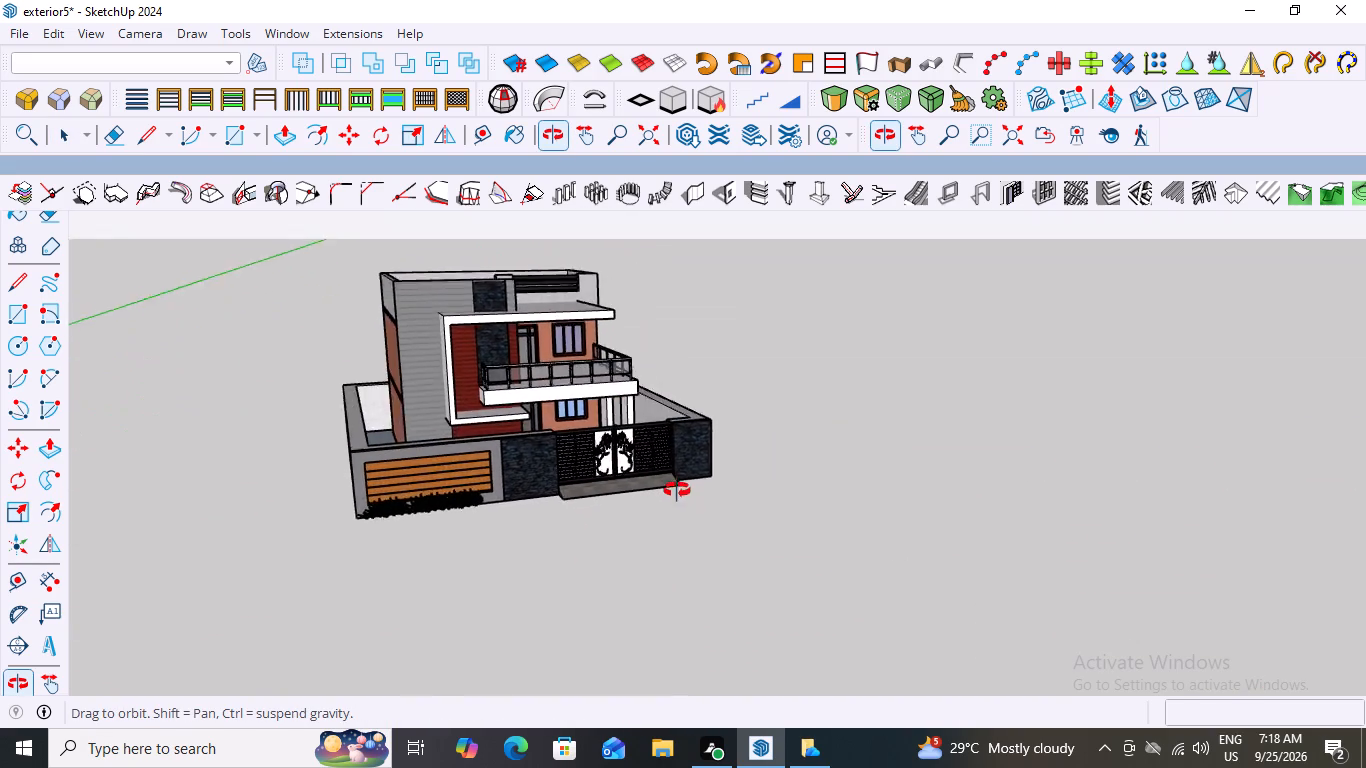
{"action": "middle_click_drag", "start_coordinate": [677, 490], "coordinate": [601, 460]}
{"action": "scroll", "coordinate": [540, 428], "scroll_direction": "up", "scroll_amount": 6}
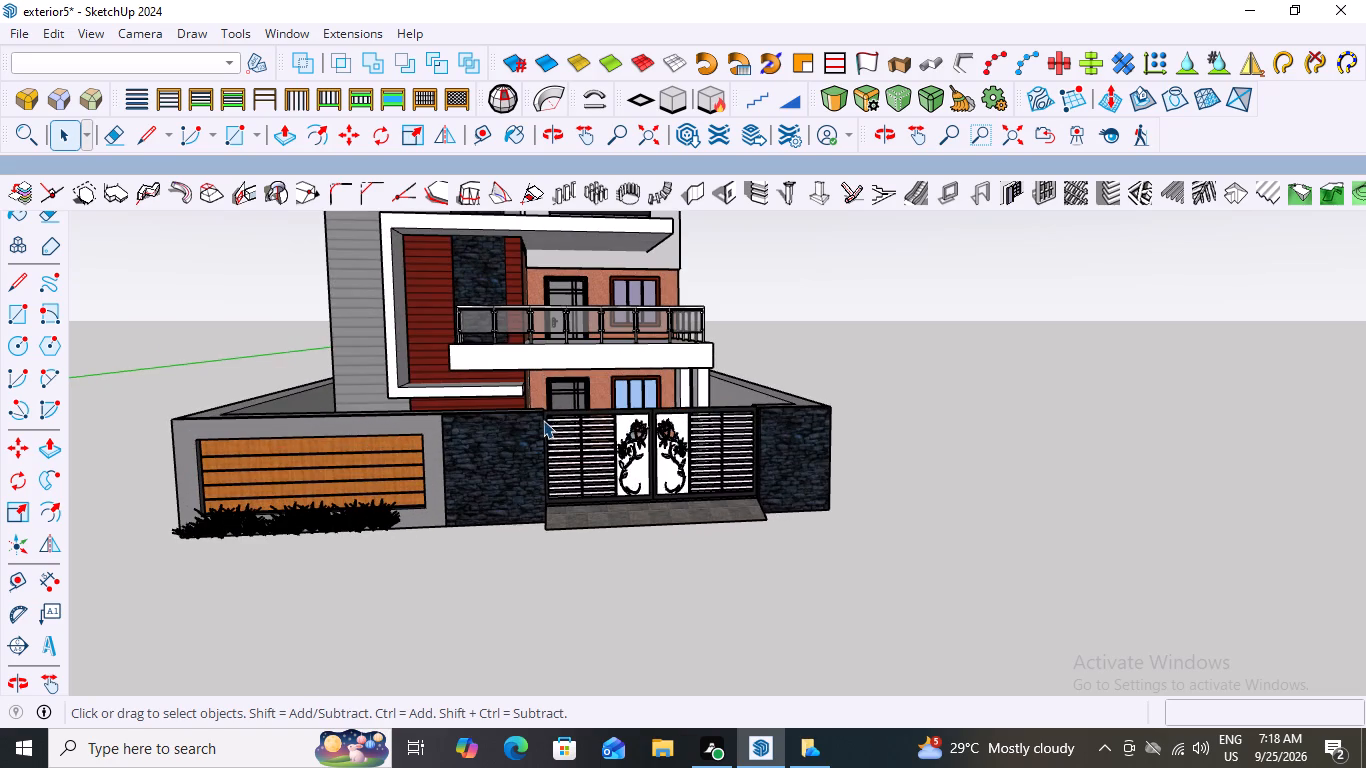
{"action": "scroll", "coordinate": [832, 458], "scroll_direction": "down", "scroll_amount": 8}
{"action": "middle_click_drag", "start_coordinate": [834, 499], "coordinate": [771, 523]}
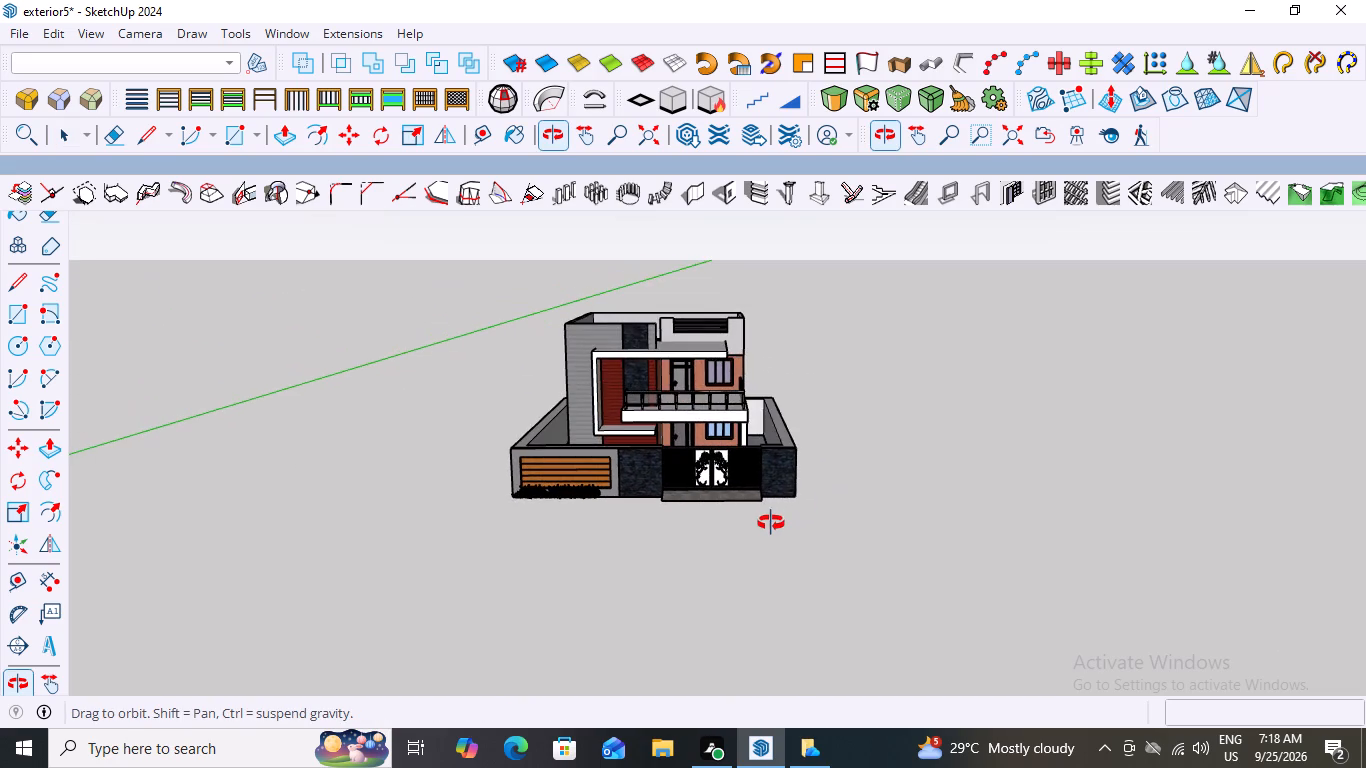
{"action": "middle_click_drag", "start_coordinate": [771, 523], "coordinate": [807, 468]}
{"action": "scroll", "coordinate": [738, 423], "scroll_direction": "up", "scroll_amount": 7}
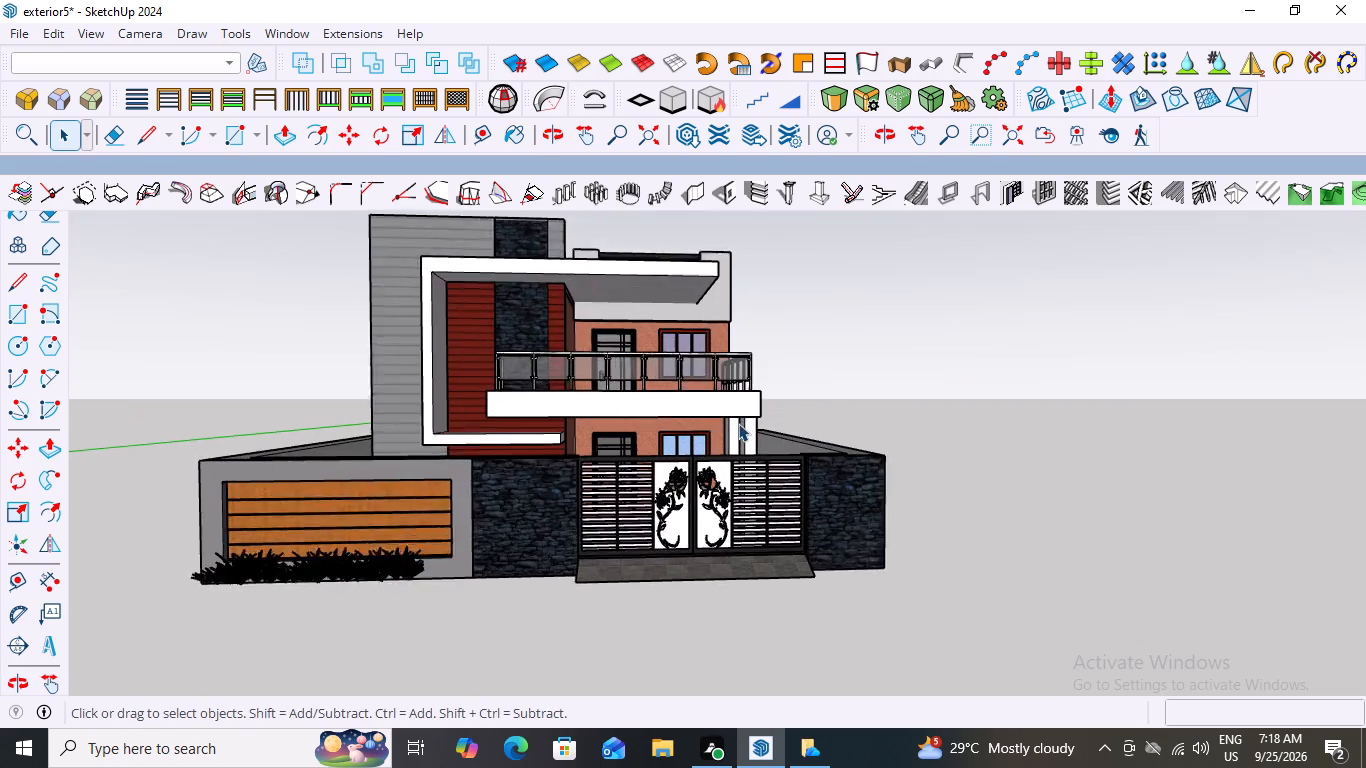
{"action": "scroll", "coordinate": [738, 423], "scroll_direction": "up", "scroll_amount": 1}
{"action": "scroll", "coordinate": [738, 423], "scroll_direction": "down", "scroll_amount": 4}
{"action": "scroll", "coordinate": [622, 339], "scroll_direction": "up", "scroll_amount": 3}
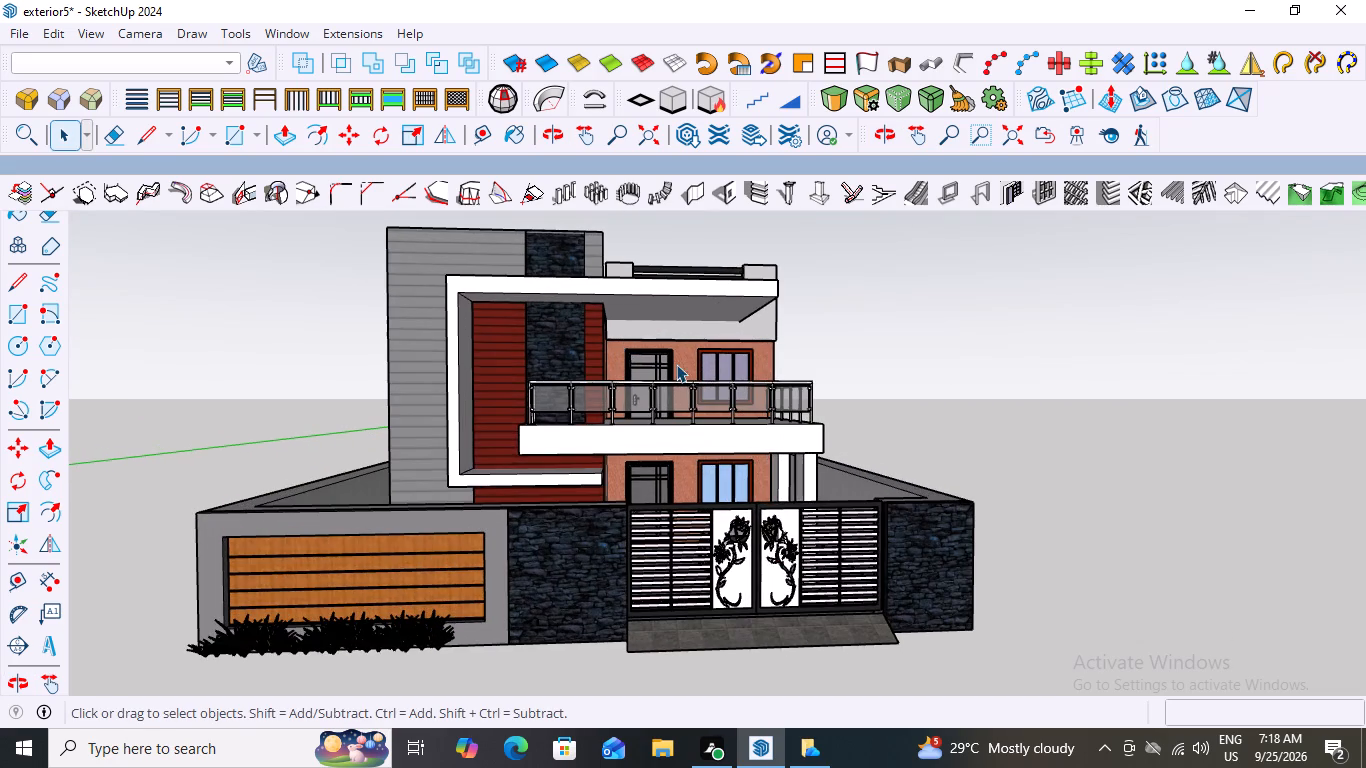
{"action": "scroll", "coordinate": [676, 364], "scroll_direction": "down", "scroll_amount": 3}
{"action": "middle_click_drag", "start_coordinate": [645, 381], "coordinate": [639, 436]}
{"action": "scroll", "coordinate": [669, 410], "scroll_direction": "up", "scroll_amount": 2}
{"action": "scroll", "coordinate": [669, 410], "scroll_direction": "down", "scroll_amount": 3}
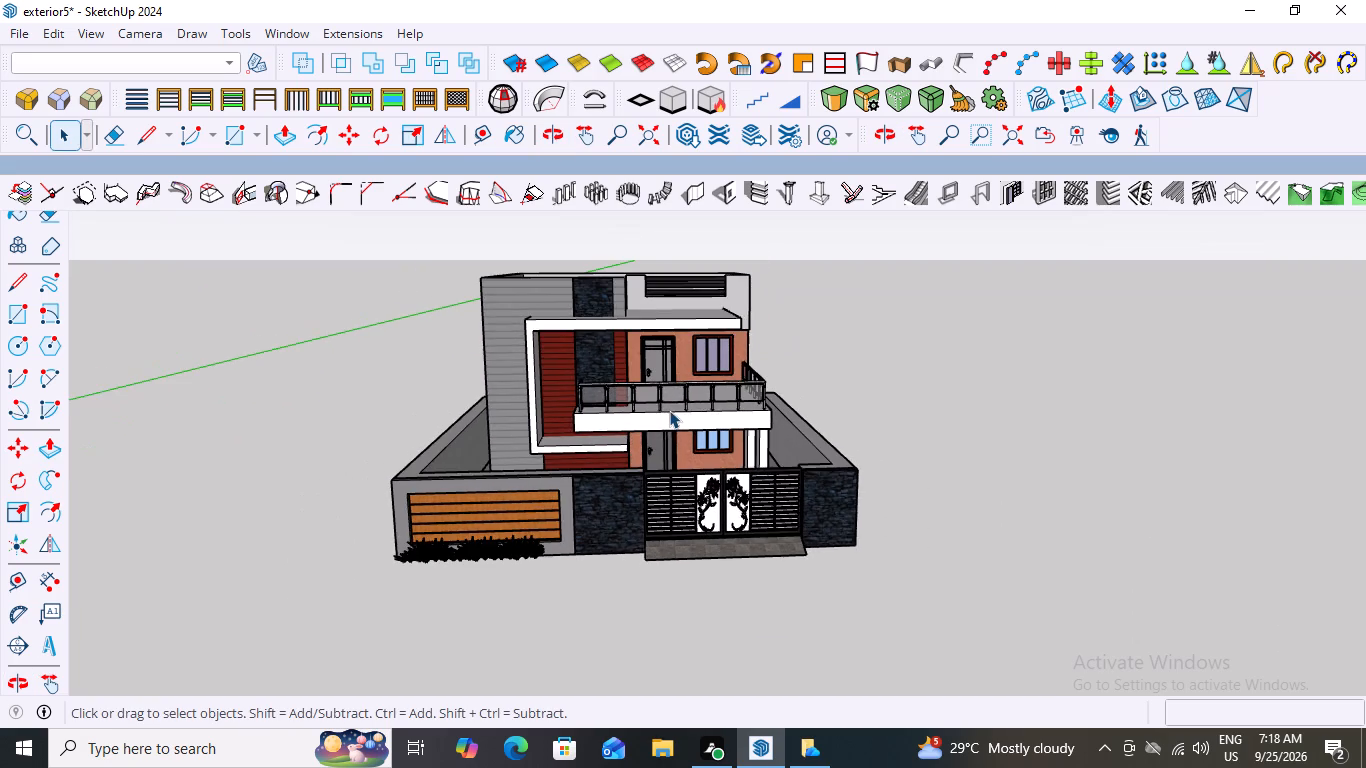
{"action": "scroll", "coordinate": [654, 376], "scroll_direction": "up", "scroll_amount": 2}
{"action": "middle_click_drag", "start_coordinate": [654, 376], "coordinate": [651, 341]}
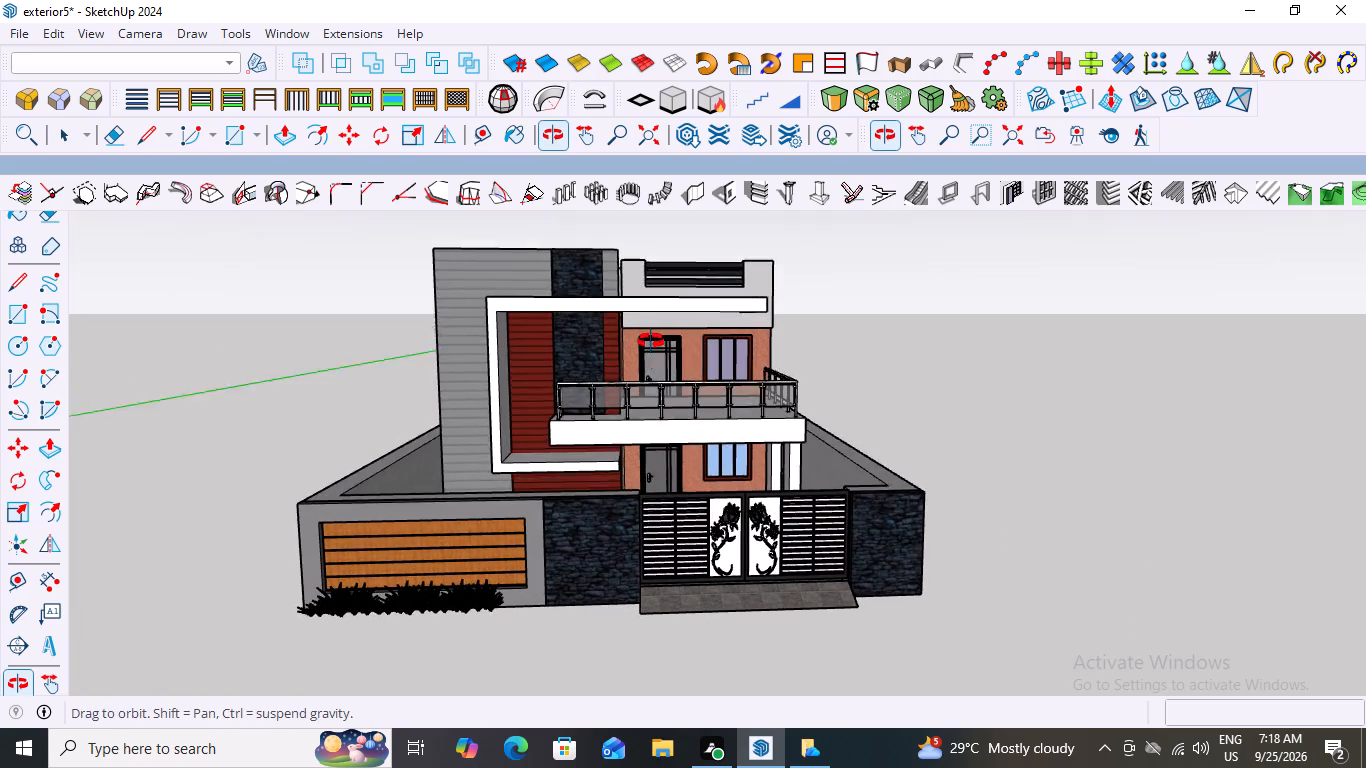
{"action": "middle_click_drag", "start_coordinate": [651, 341], "coordinate": [650, 338]}
{"action": "scroll", "coordinate": [650, 338], "scroll_direction": "up", "scroll_amount": 1}
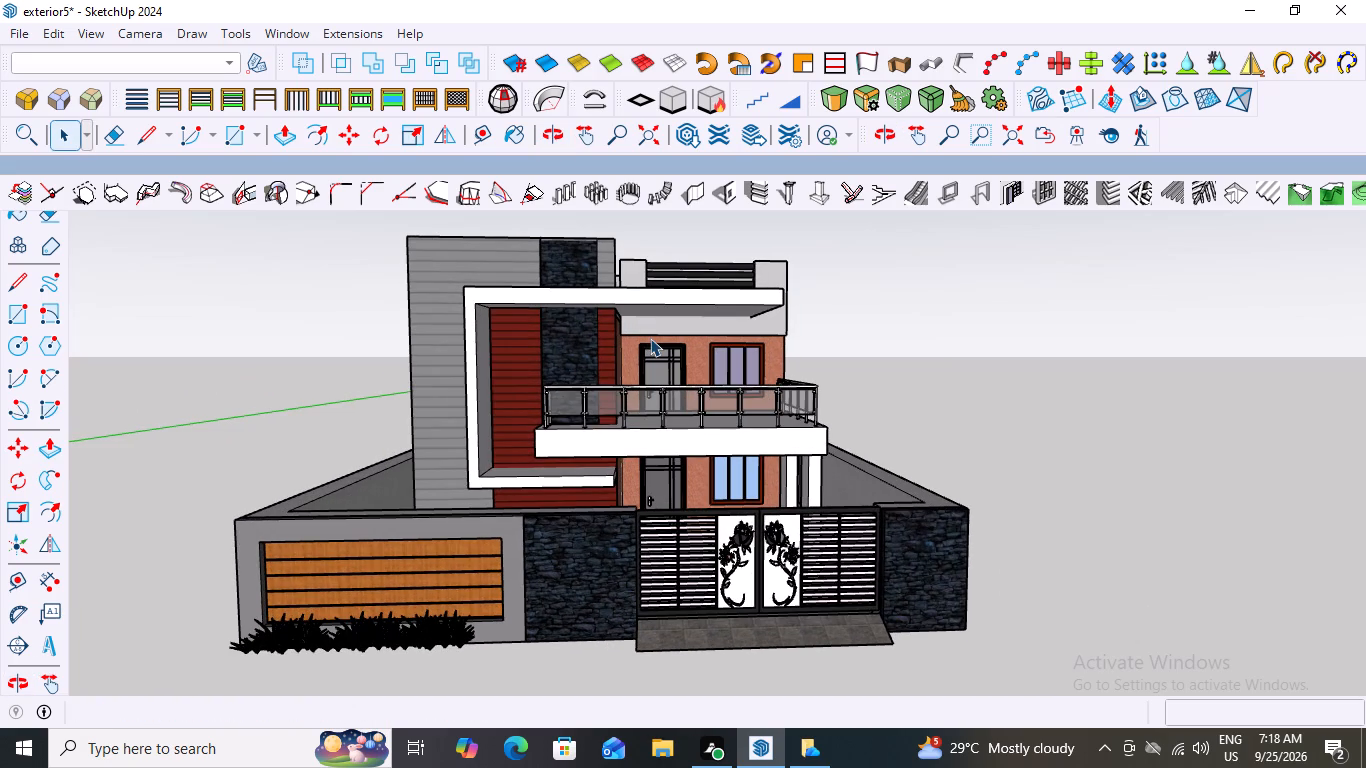
{"action": "middle_click_drag", "start_coordinate": [1046, 420], "coordinate": [997, 424]}
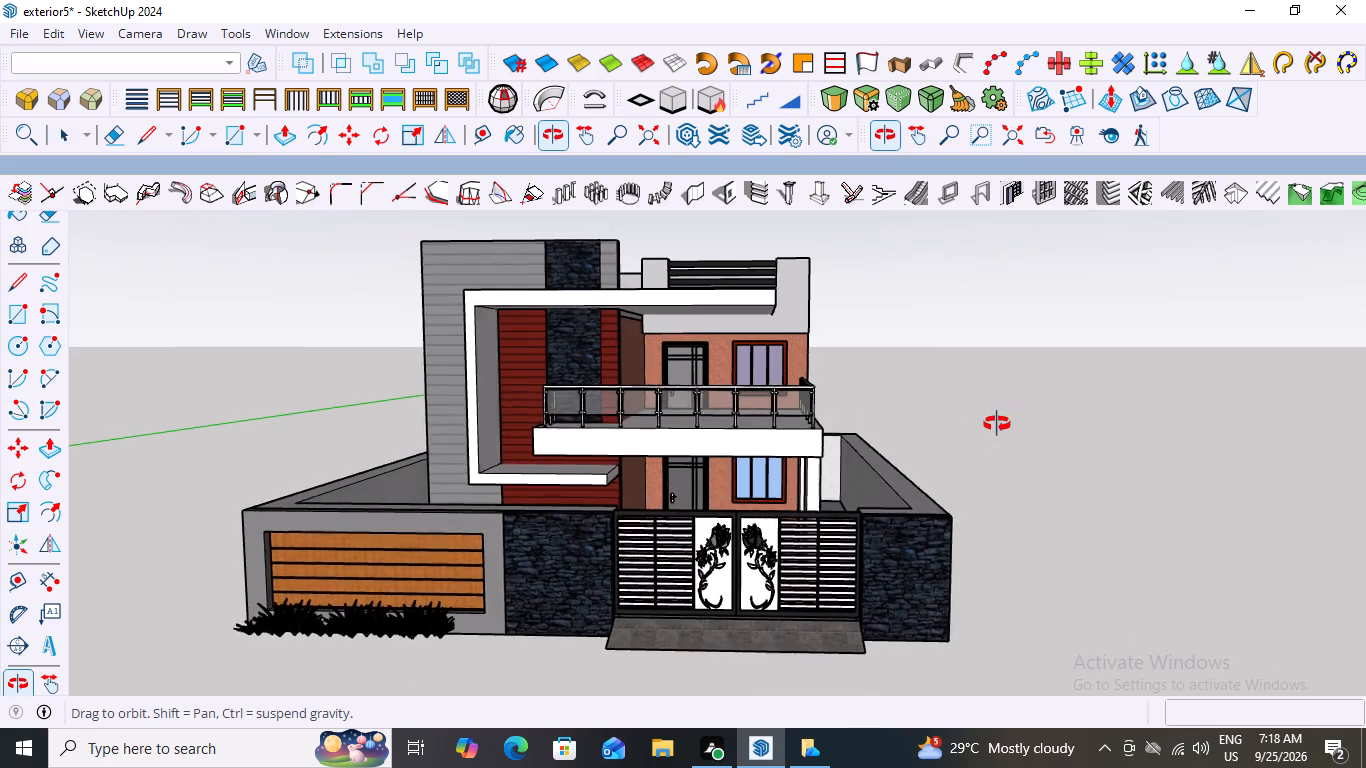
{"action": "middle_click_drag", "start_coordinate": [997, 424], "coordinate": [1025, 434]}
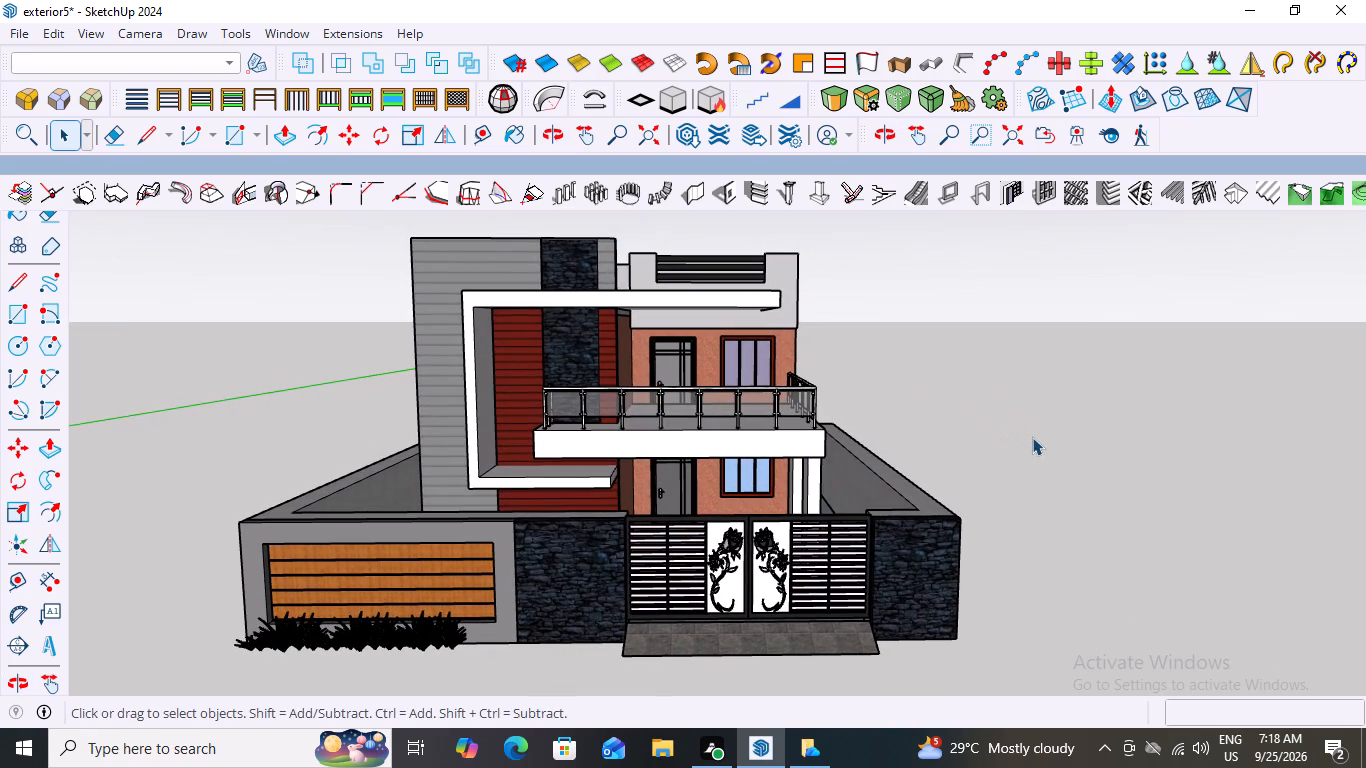
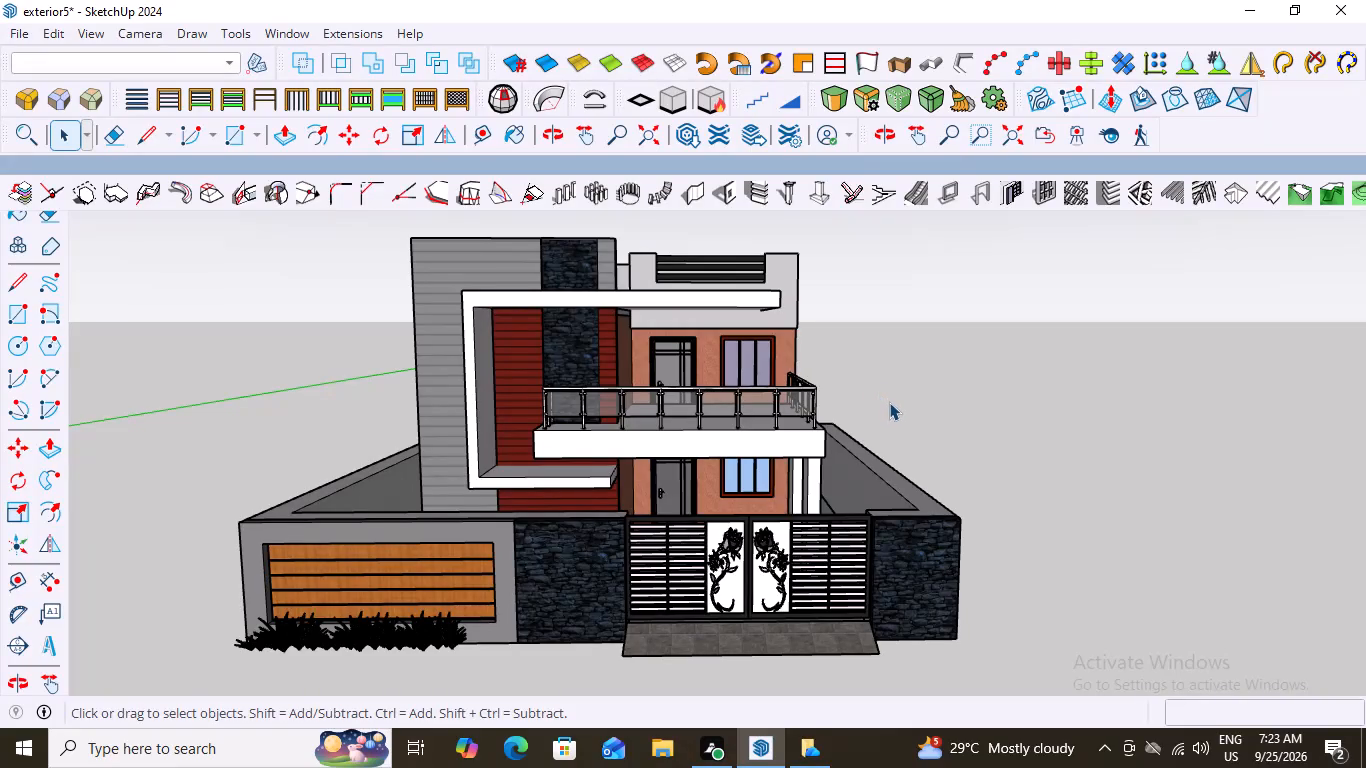
Examine the house's front exterior from raised and eye-level angles, including the roof parapet, balcony, boundary wall and gate.
{"action": "middle_click_drag", "start_coordinate": [900, 397], "coordinate": [909, 392]}
{"action": "scroll", "coordinate": [846, 420], "scroll_direction": "up", "scroll_amount": 1}
{"action": "scroll", "coordinate": [846, 420], "scroll_direction": "down", "scroll_amount": 5}
{"action": "middle_click_drag", "start_coordinate": [808, 453], "coordinate": [804, 493]}
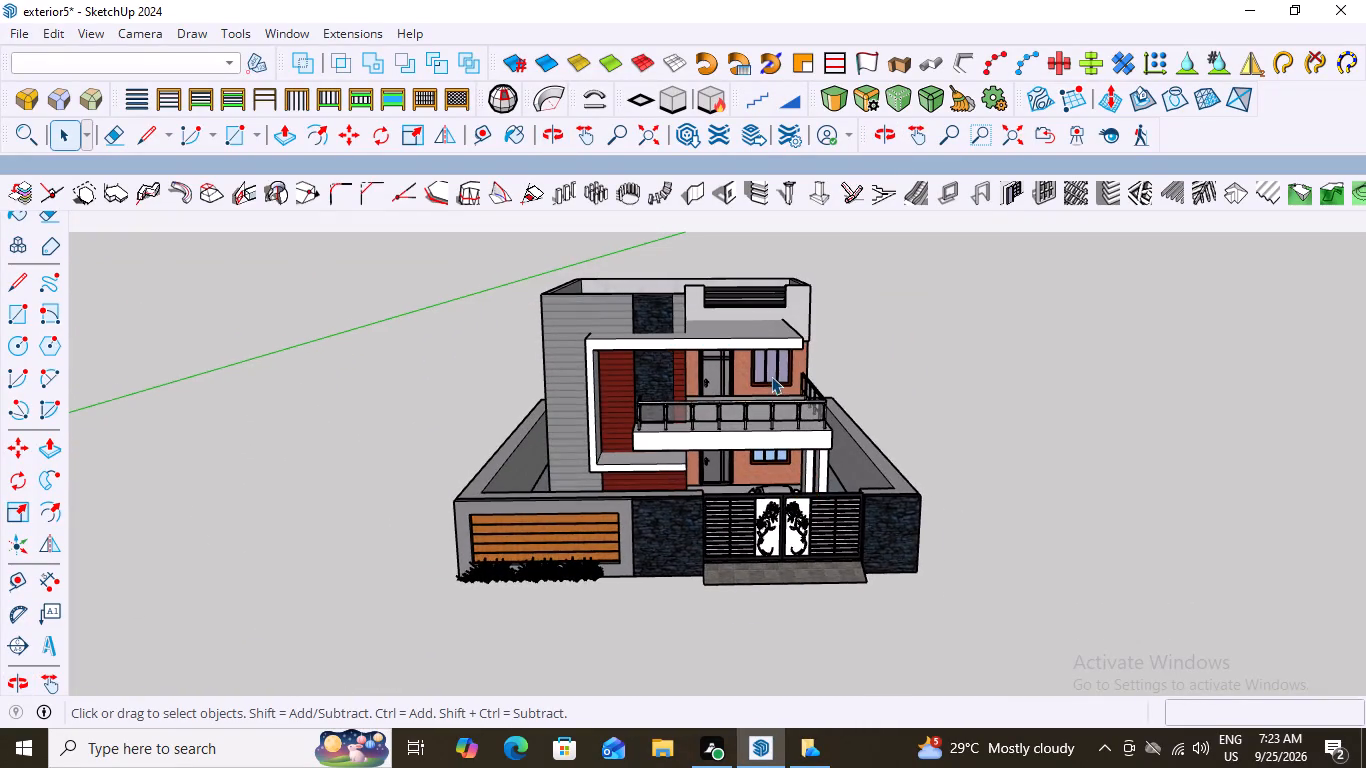
{"action": "scroll", "coordinate": [771, 376], "scroll_direction": "up", "scroll_amount": 4}
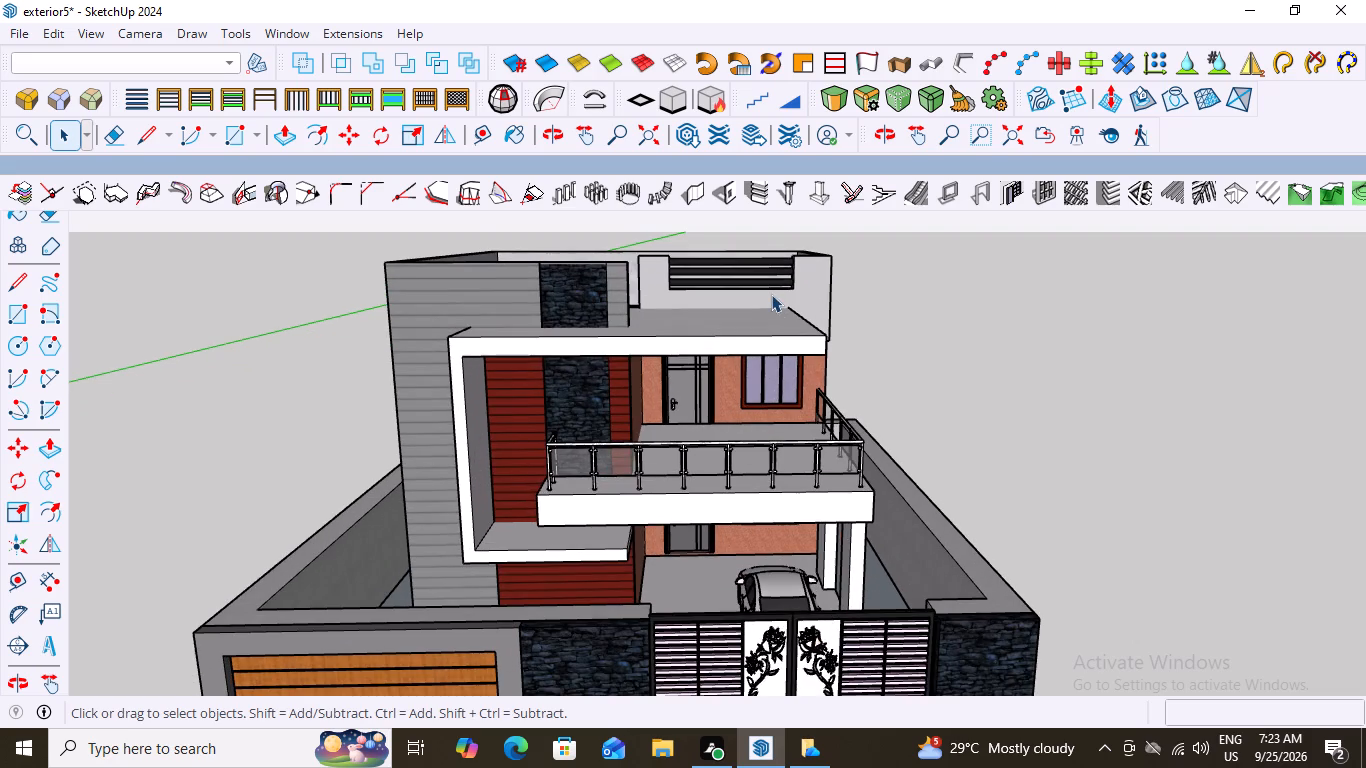
{"action": "scroll", "coordinate": [771, 294], "scroll_direction": "down", "scroll_amount": 2}
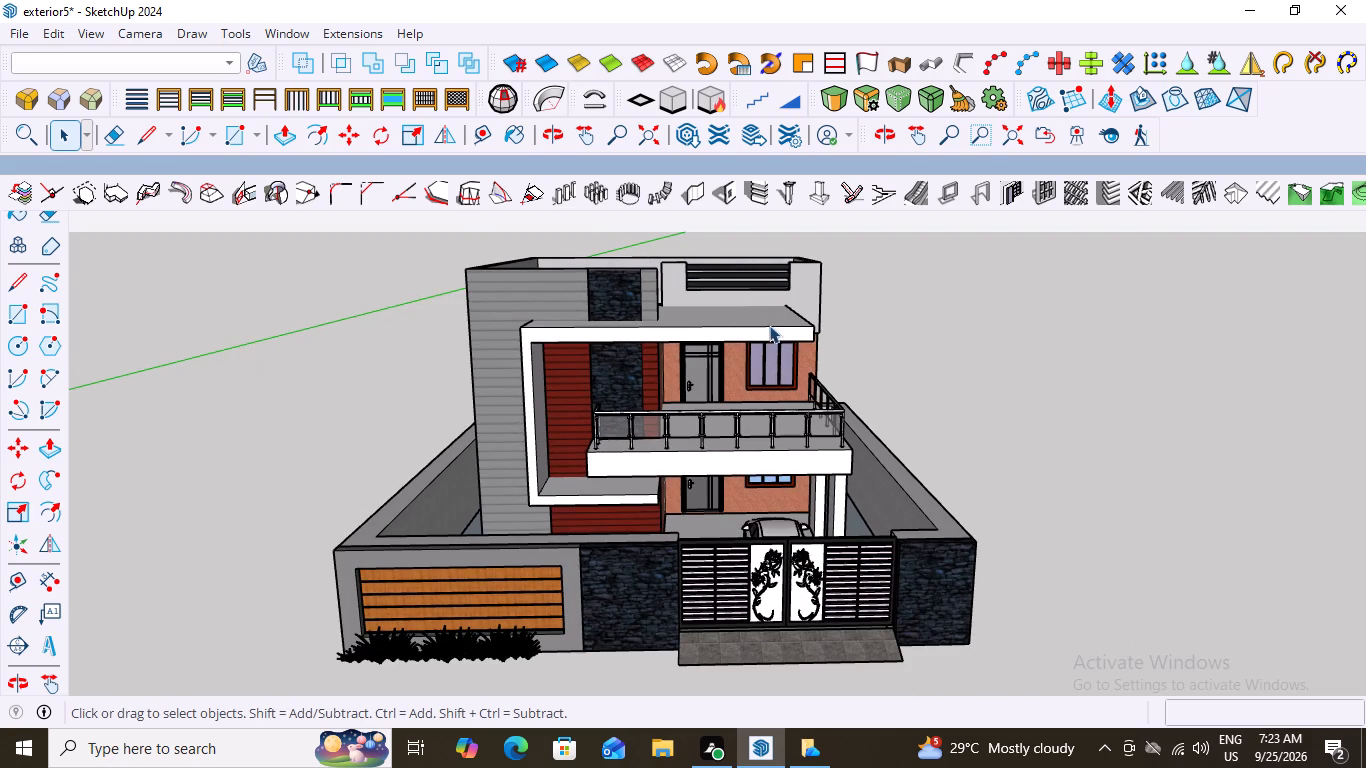
{"action": "middle_click_drag", "start_coordinate": [769, 325], "coordinate": [772, 283]}
{"action": "scroll", "coordinate": [762, 302], "scroll_direction": "up", "scroll_amount": 2}
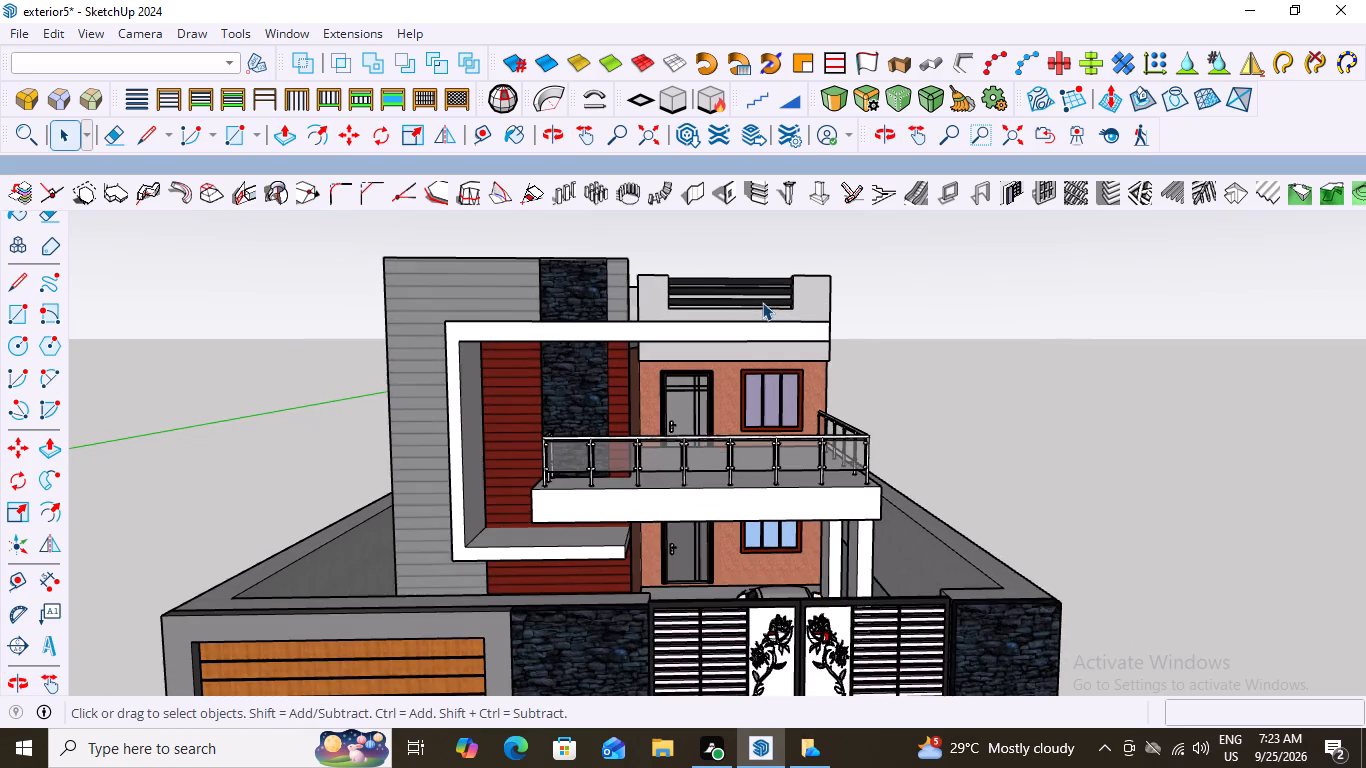
{"action": "scroll", "coordinate": [762, 302], "scroll_direction": "down", "scroll_amount": 2}
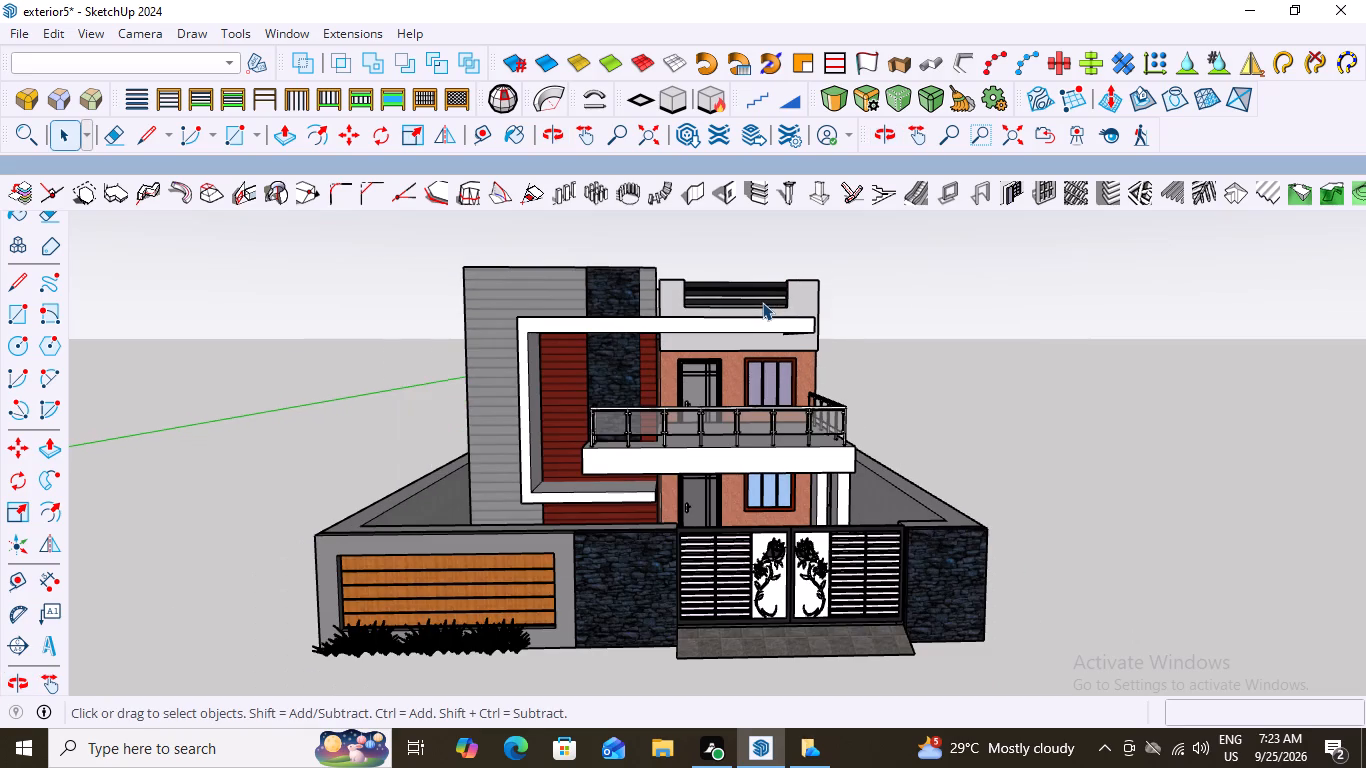
{"action": "scroll", "coordinate": [762, 302], "scroll_direction": "up", "scroll_amount": 1}
{"action": "scroll", "coordinate": [762, 302], "scroll_direction": "down", "scroll_amount": 1}
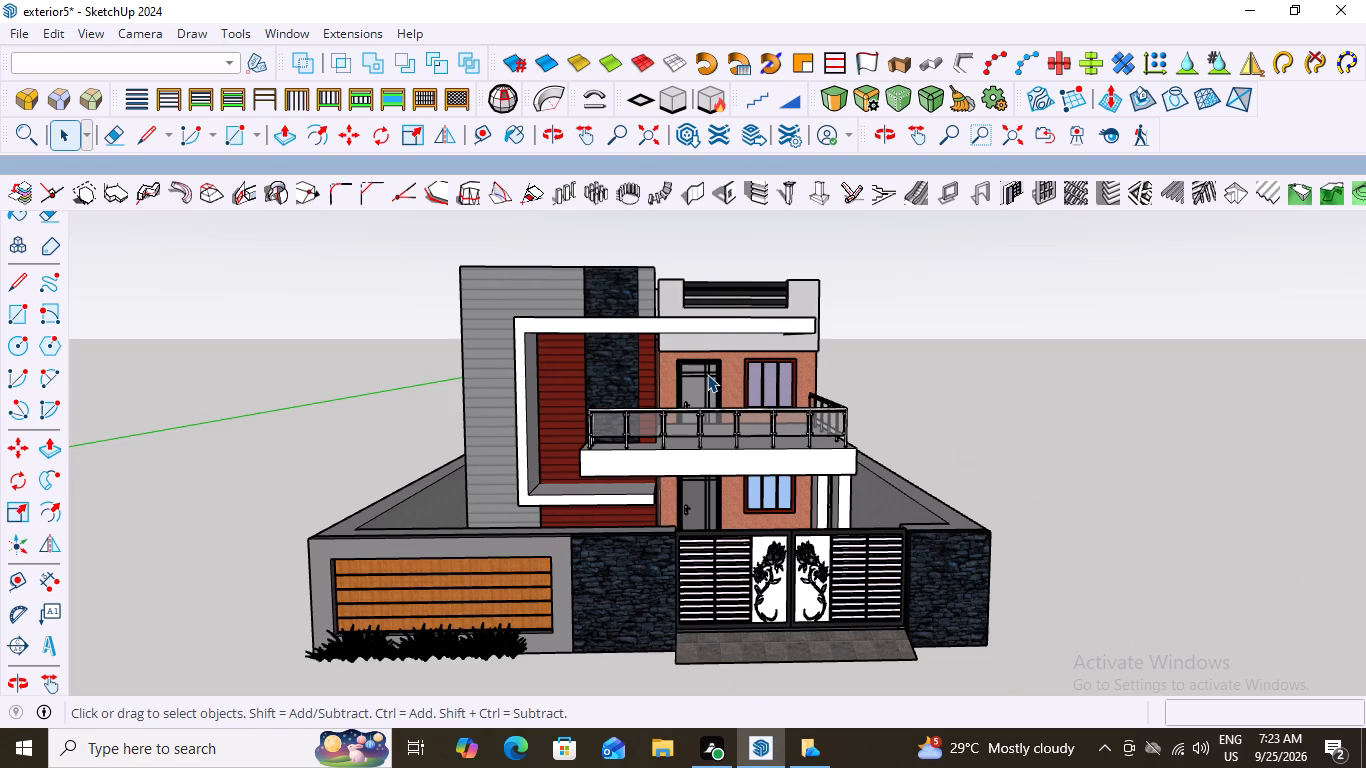
Preview the printed page of the current front view at different magnifications, then close the preview.
{"action": "key", "text": "ctrl+p"}
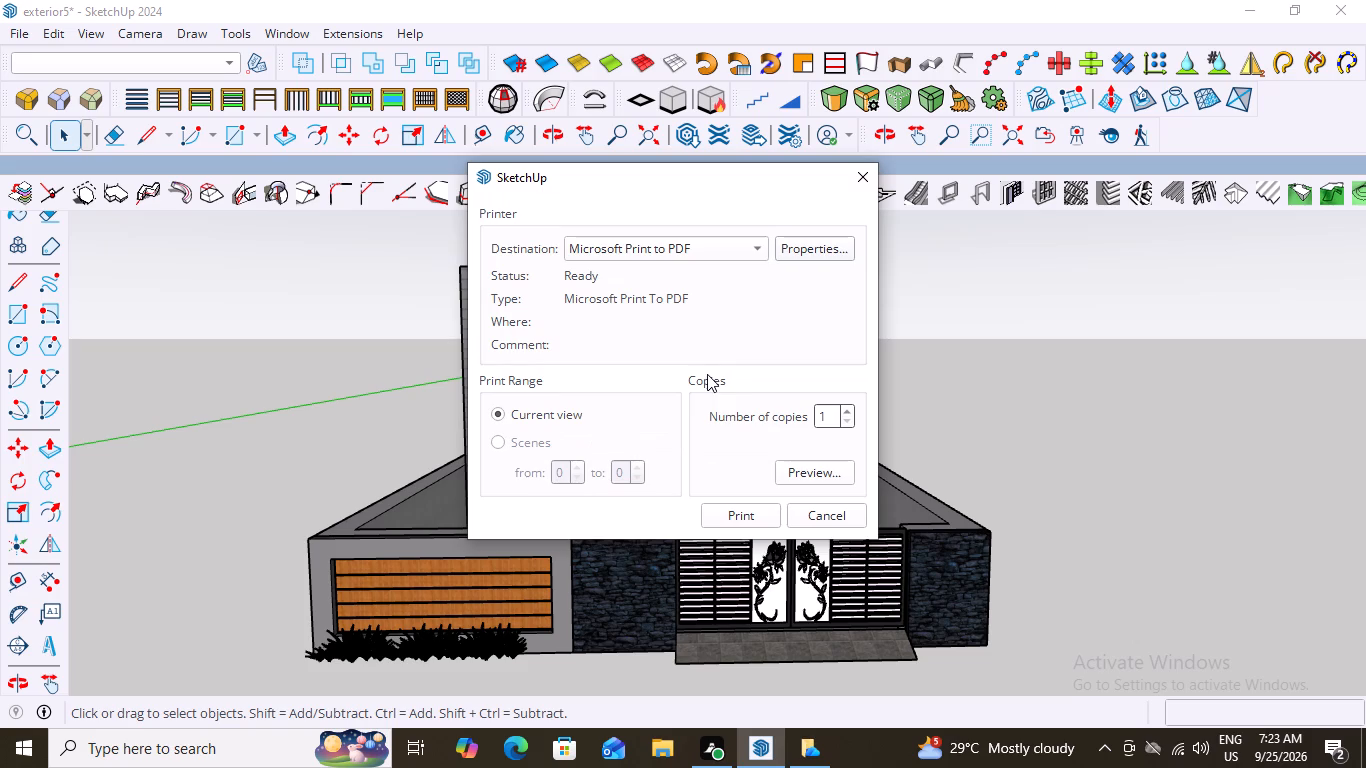
{"action": "left_click", "coordinate": [826, 467]}
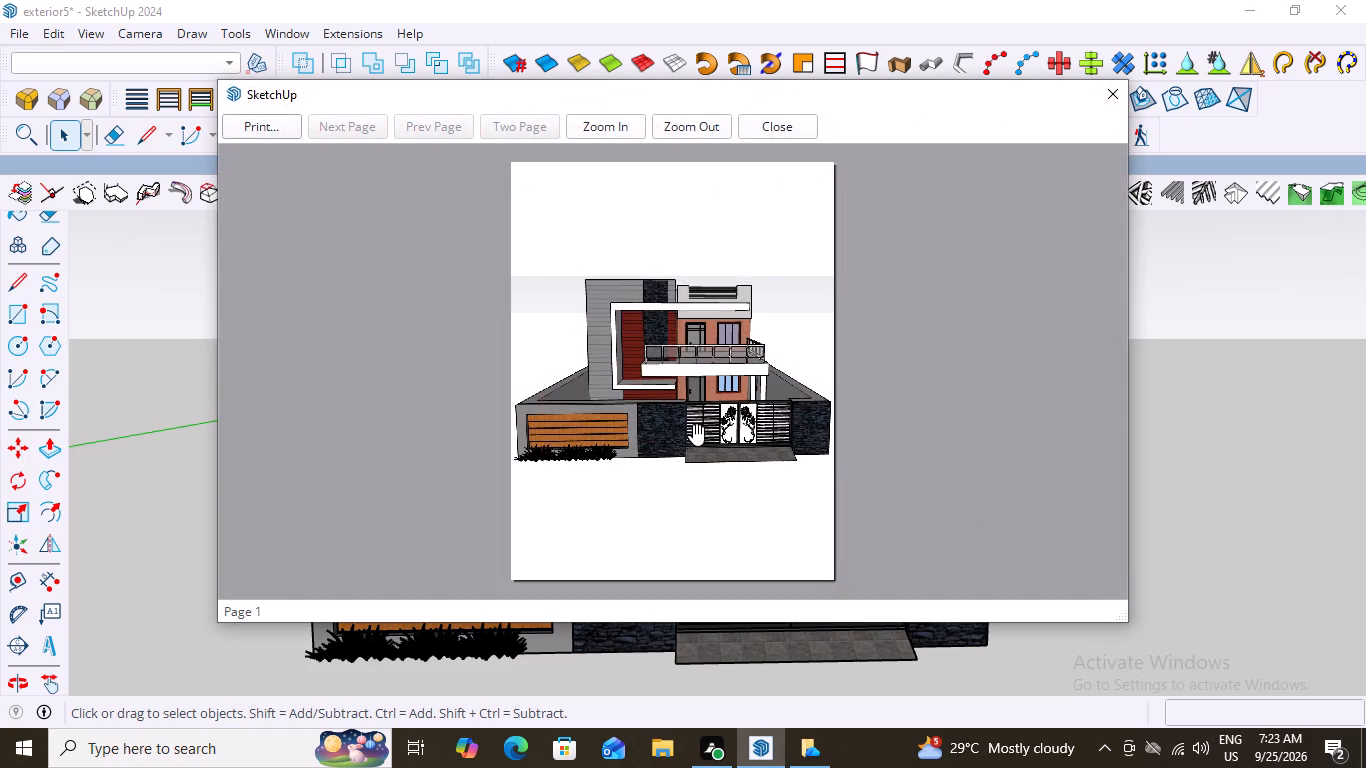
{"action": "scroll", "coordinate": [702, 432], "scroll_direction": "up", "scroll_amount": 8}
{"action": "left_click", "coordinate": [706, 126]}
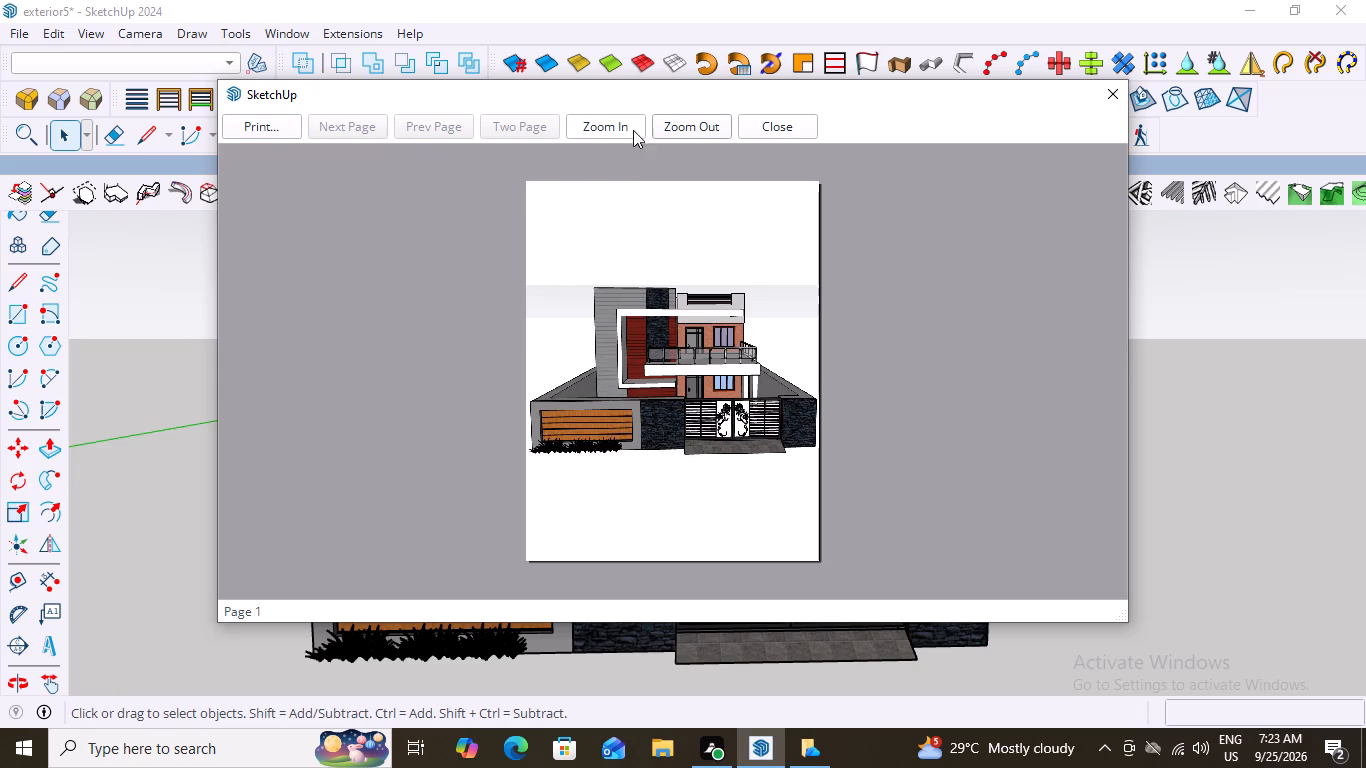
{"action": "left_click", "coordinate": [621, 130]}
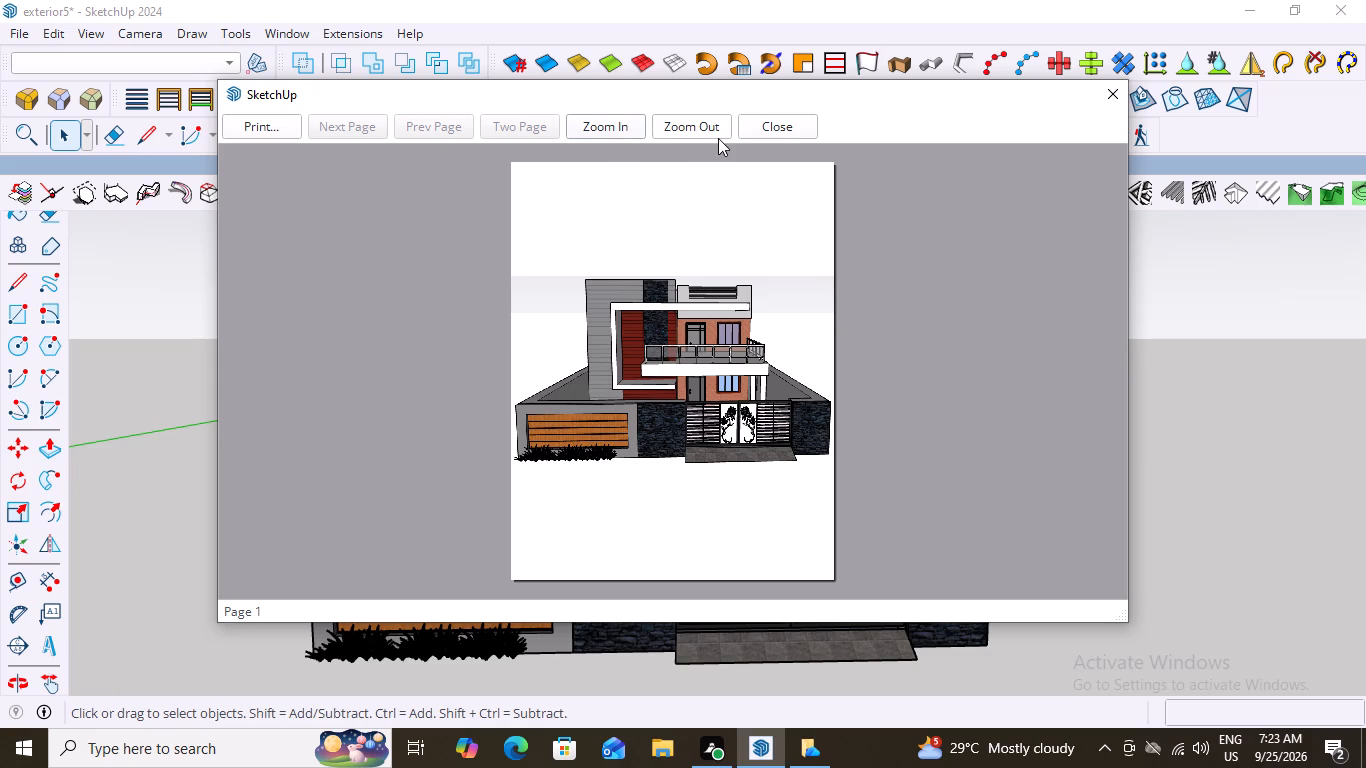
{"action": "left_click", "coordinate": [788, 122]}
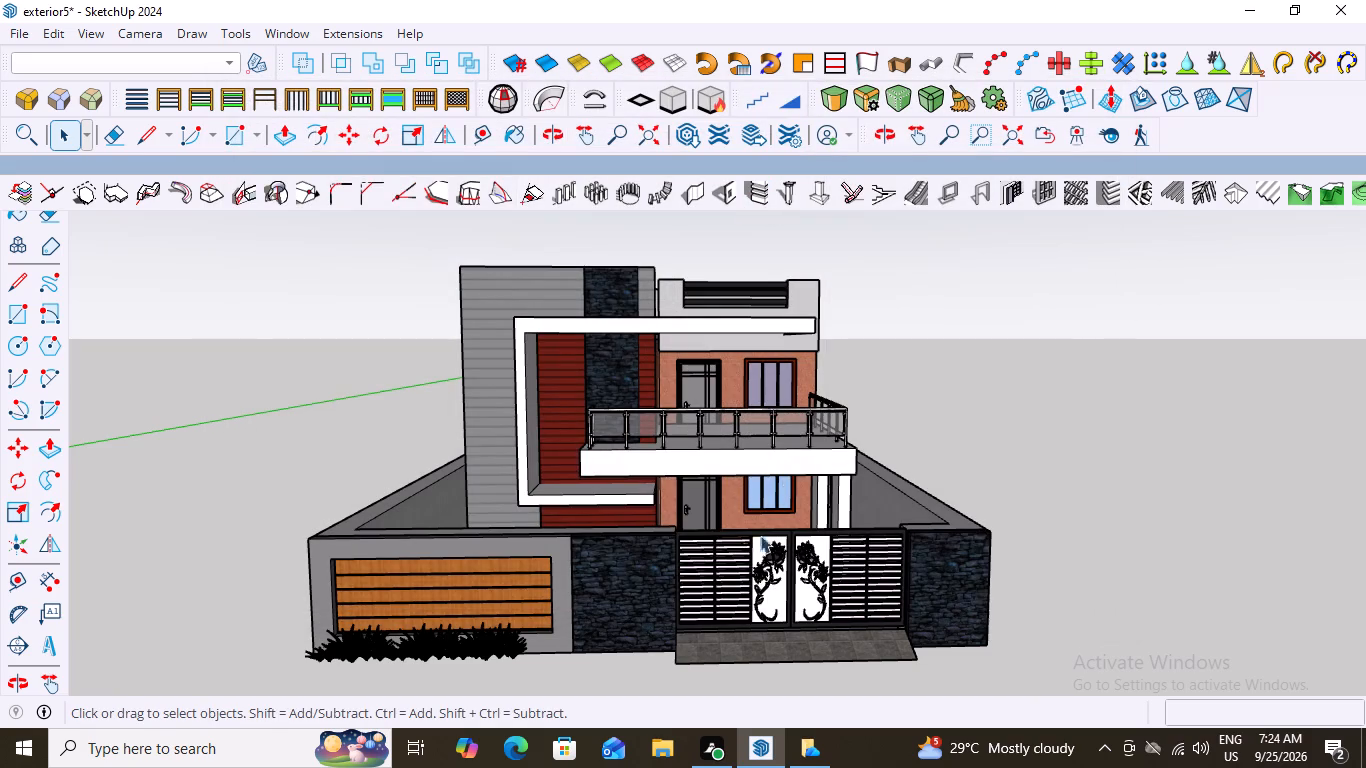
Print the current view of the whole house front with Microsoft Print to PDF, saving it to the Desktop as exterior5.
{"action": "scroll", "coordinate": [932, 440], "scroll_direction": "down", "scroll_amount": 3}
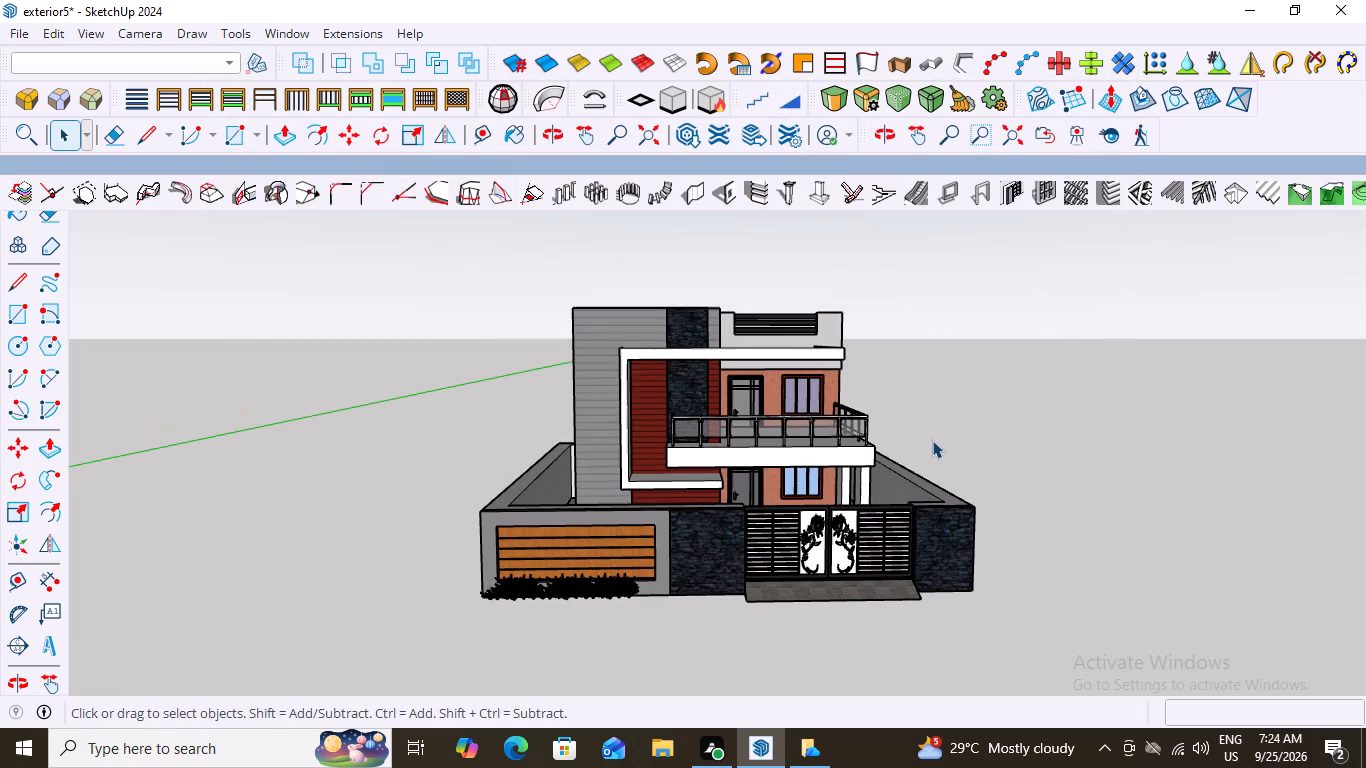
{"action": "middle_click_drag", "start_coordinate": [925, 458], "coordinate": [918, 470]}
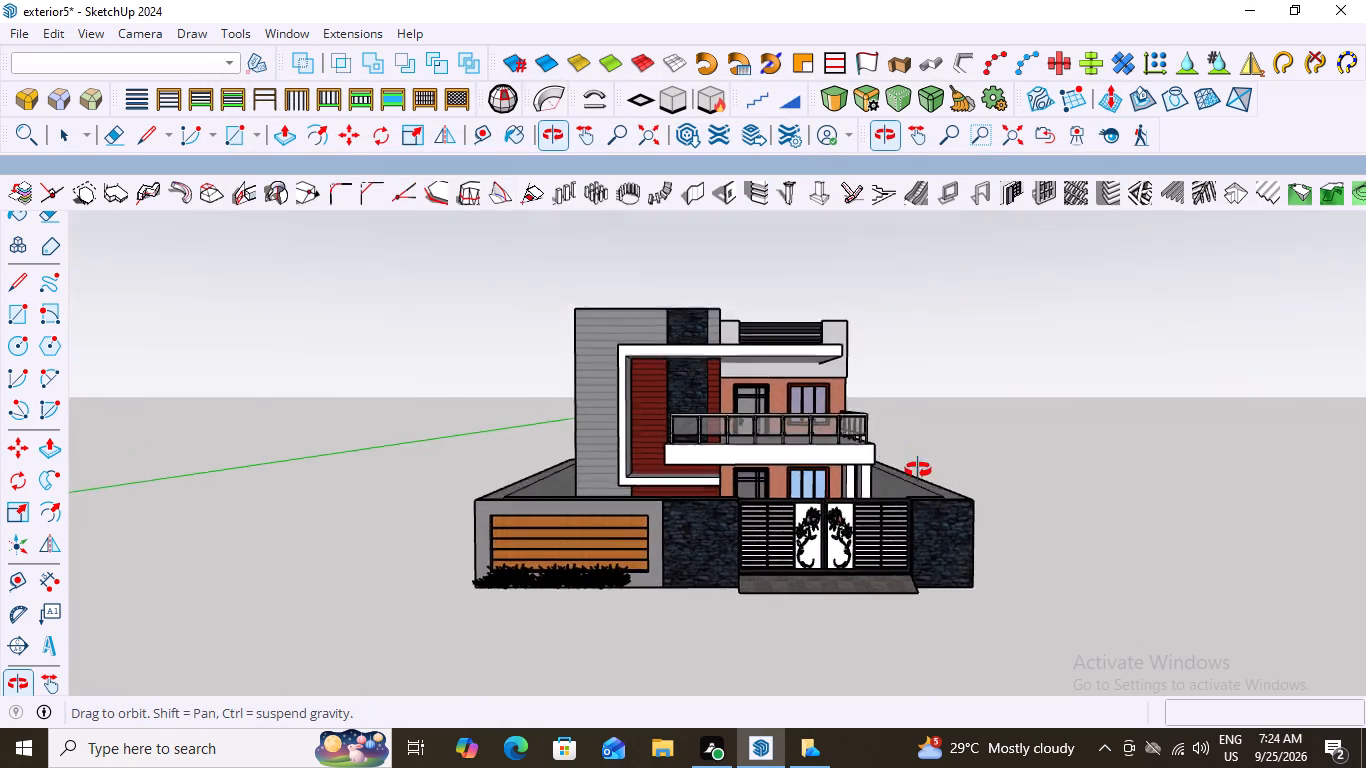
{"action": "middle_click_drag", "start_coordinate": [918, 470], "coordinate": [918, 488]}
{"action": "scroll", "coordinate": [792, 336], "scroll_direction": "up", "scroll_amount": 6}
{"action": "scroll", "coordinate": [792, 336], "scroll_direction": "down", "scroll_amount": 2}
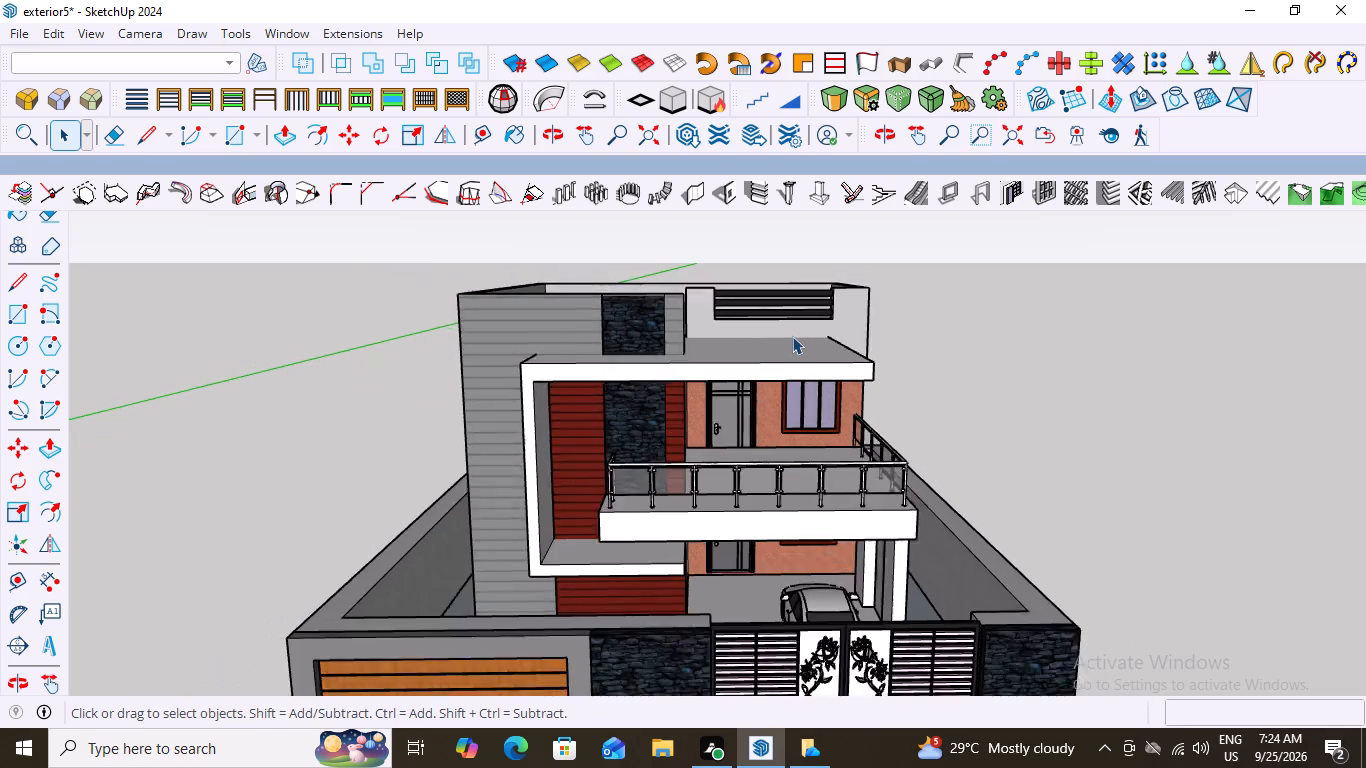
{"action": "scroll", "coordinate": [792, 336], "scroll_direction": "down", "scroll_amount": 4}
{"action": "scroll", "coordinate": [835, 428], "scroll_direction": "up", "scroll_amount": 1}
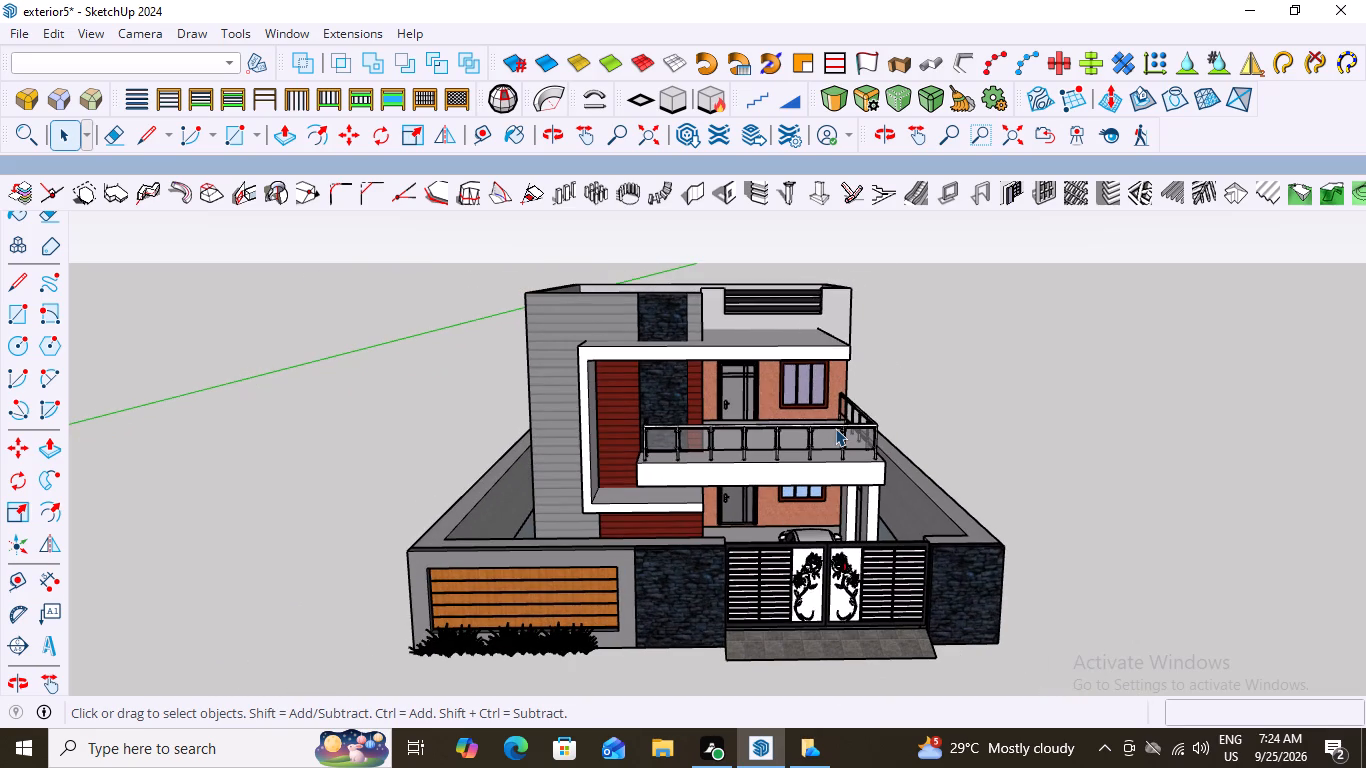
{"action": "middle_click_drag", "start_coordinate": [806, 410], "coordinate": [806, 381]}
{"action": "scroll", "coordinate": [806, 381], "scroll_direction": "up", "scroll_amount": 1}
{"action": "scroll", "coordinate": [806, 381], "scroll_direction": "down", "scroll_amount": 1}
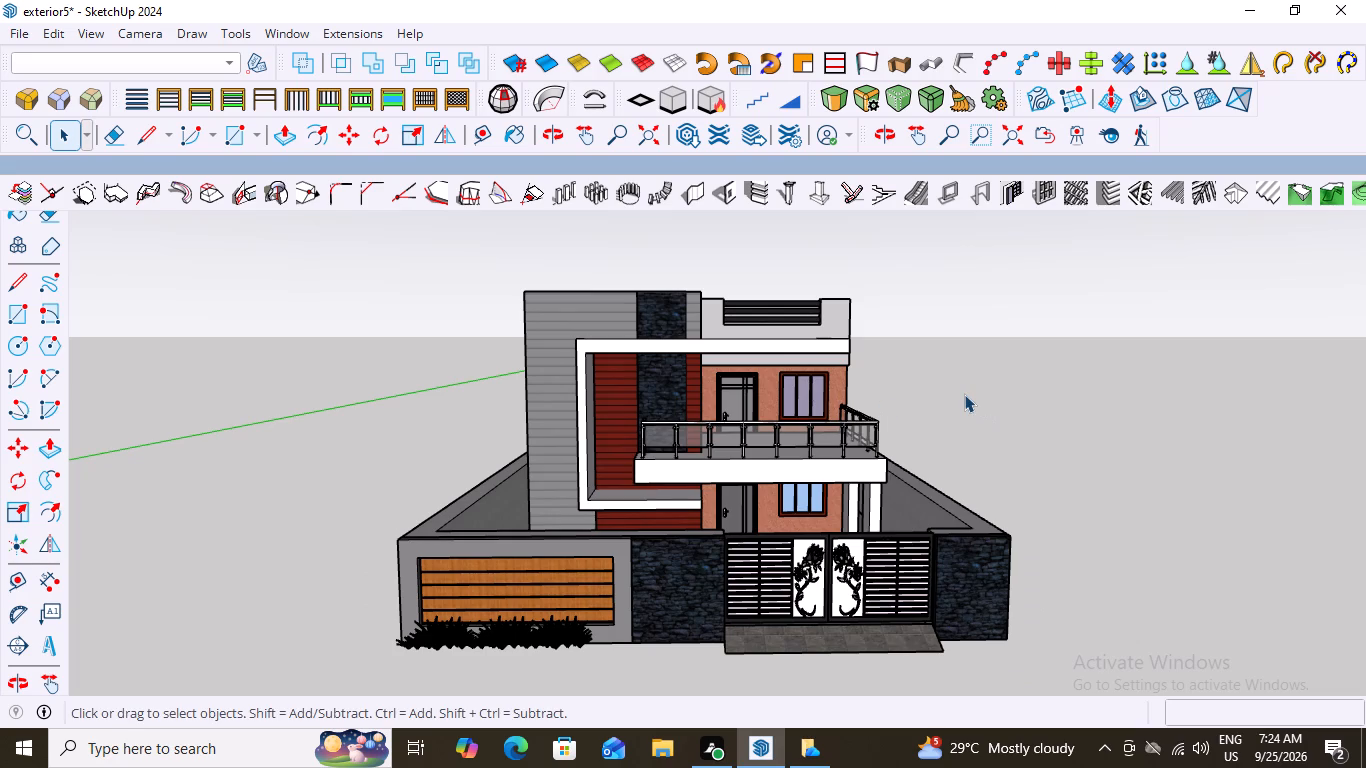
{"action": "key", "text": "ctrl+p"}
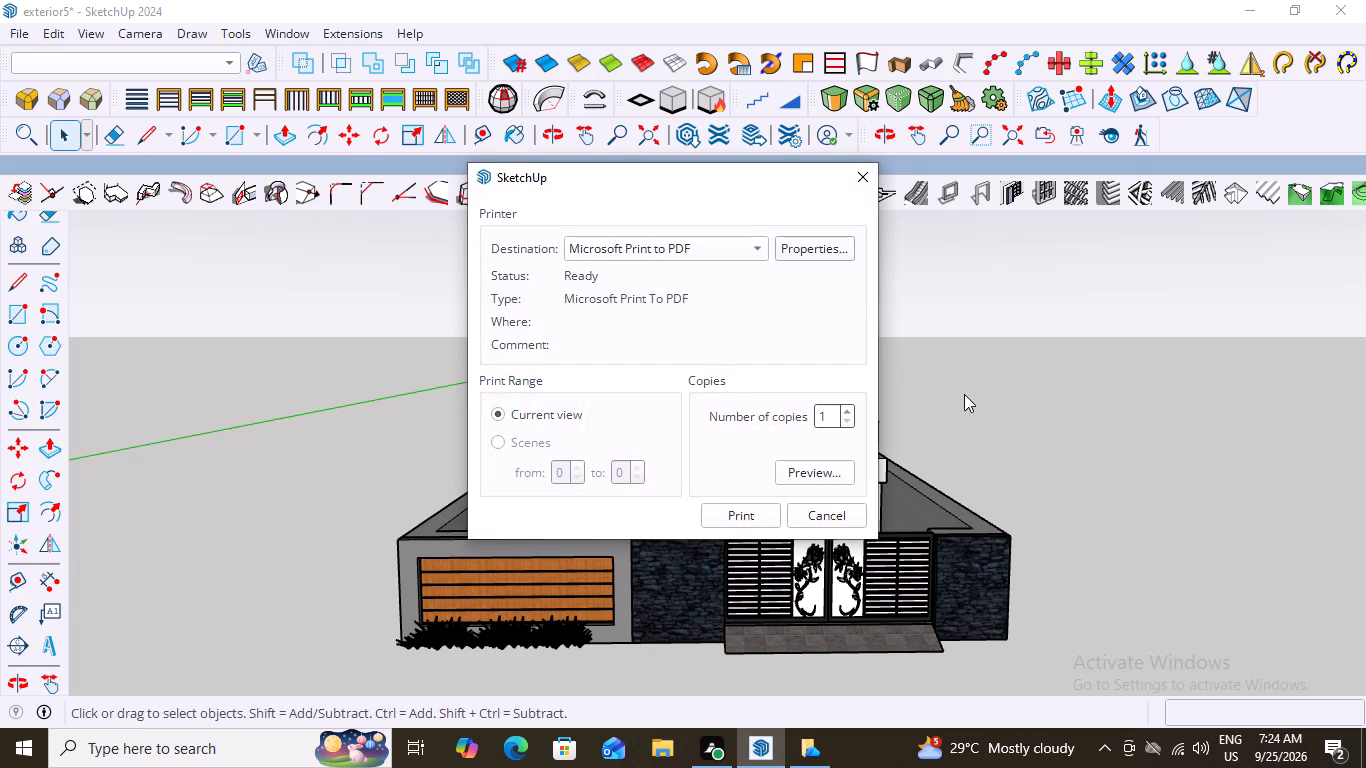
{"action": "left_click", "coordinate": [741, 521]}
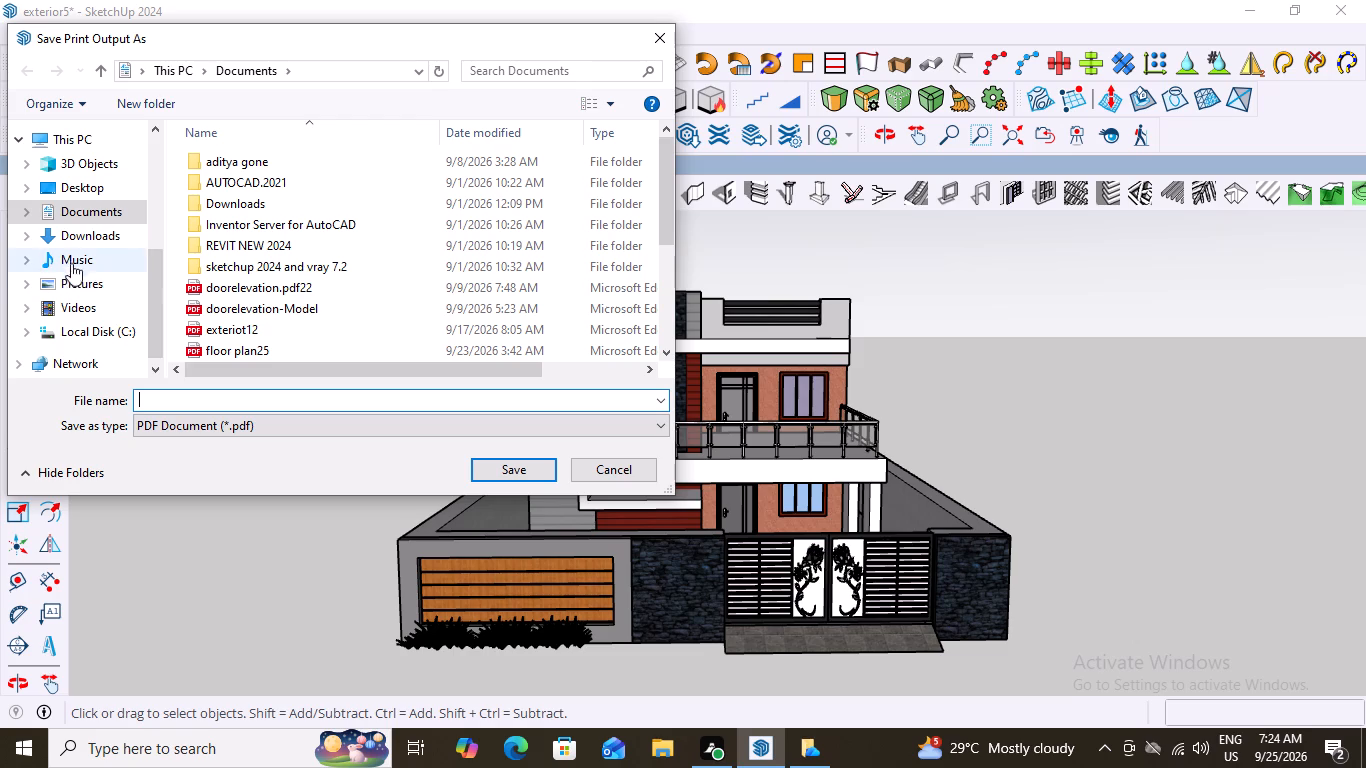
{"action": "left_click", "coordinate": [90, 187]}
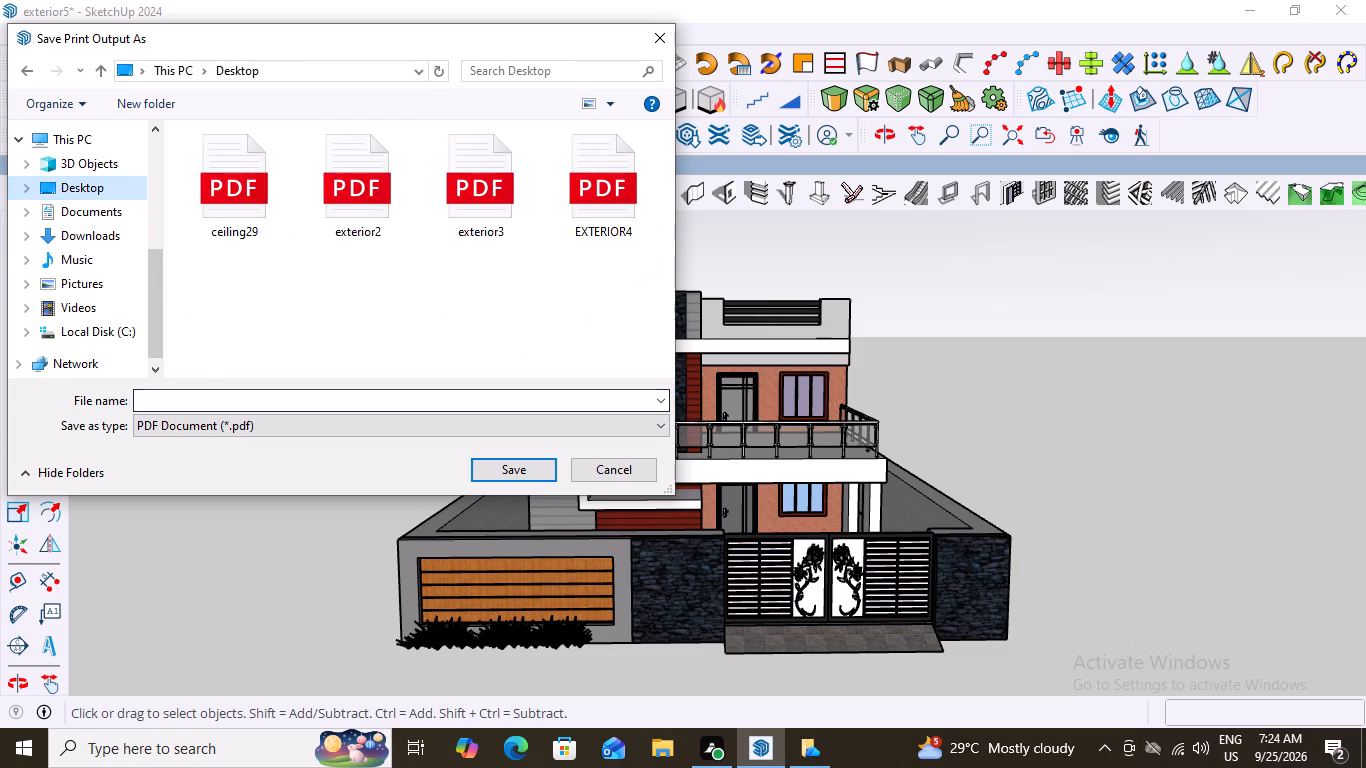
{"action": "left_click", "coordinate": [193, 407]}
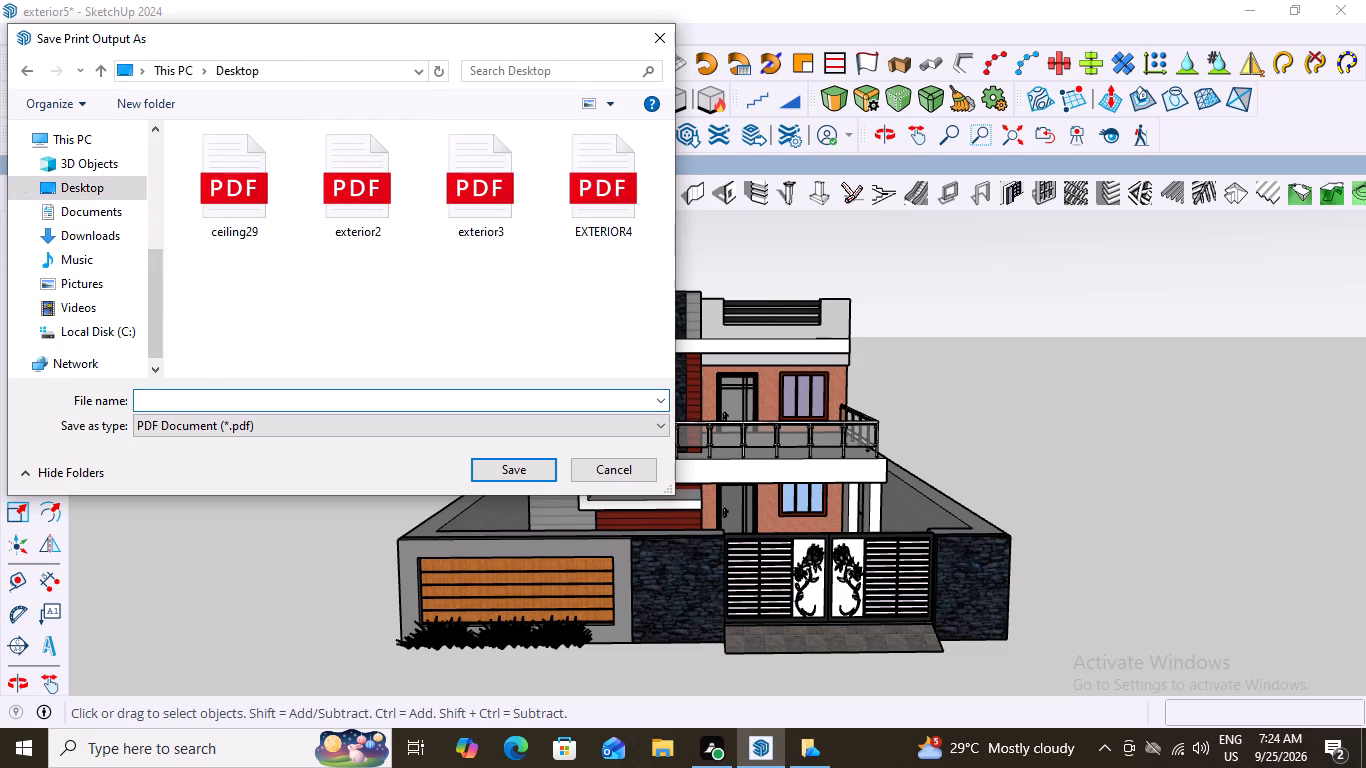
{"action": "type", "text": "ex"}
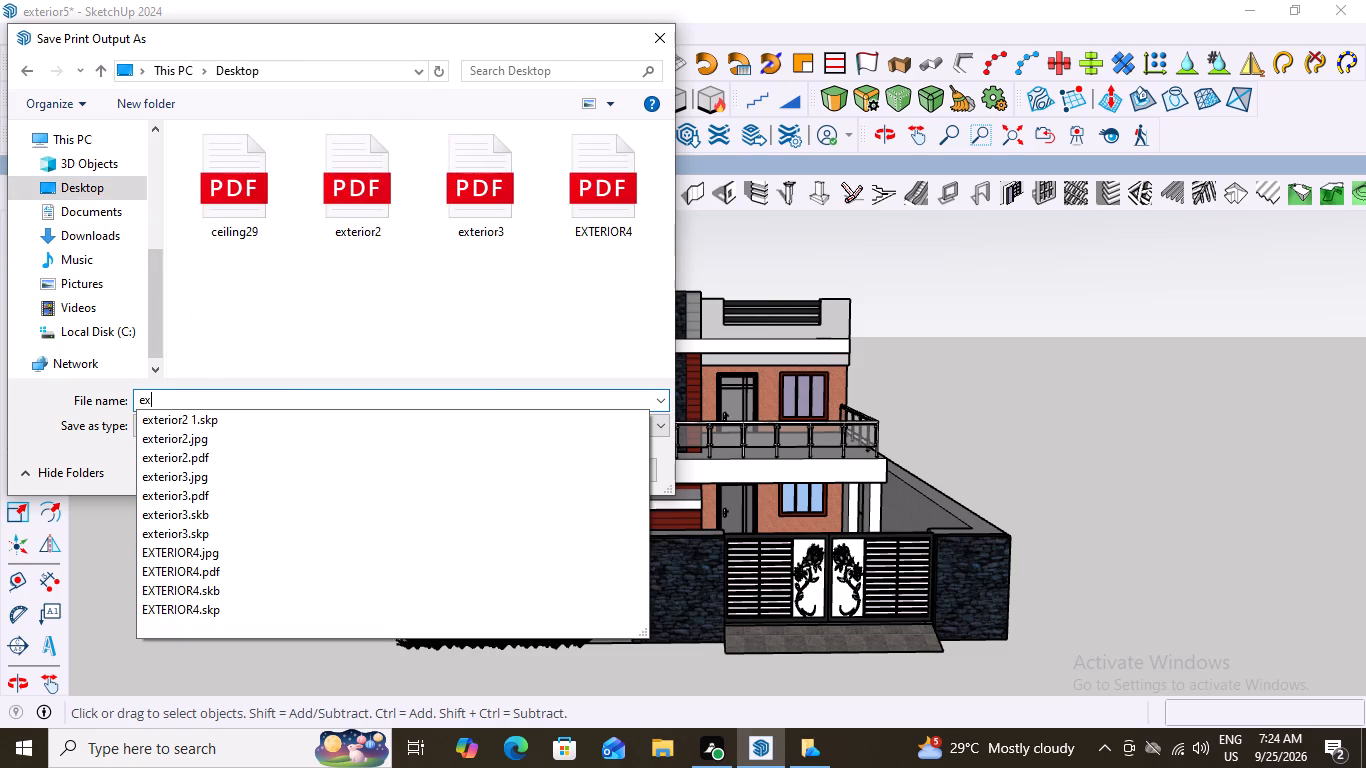
{"action": "type", "text": "te"}
{"action": "type", "text": "rior"}
{"action": "key", "text": "5"}
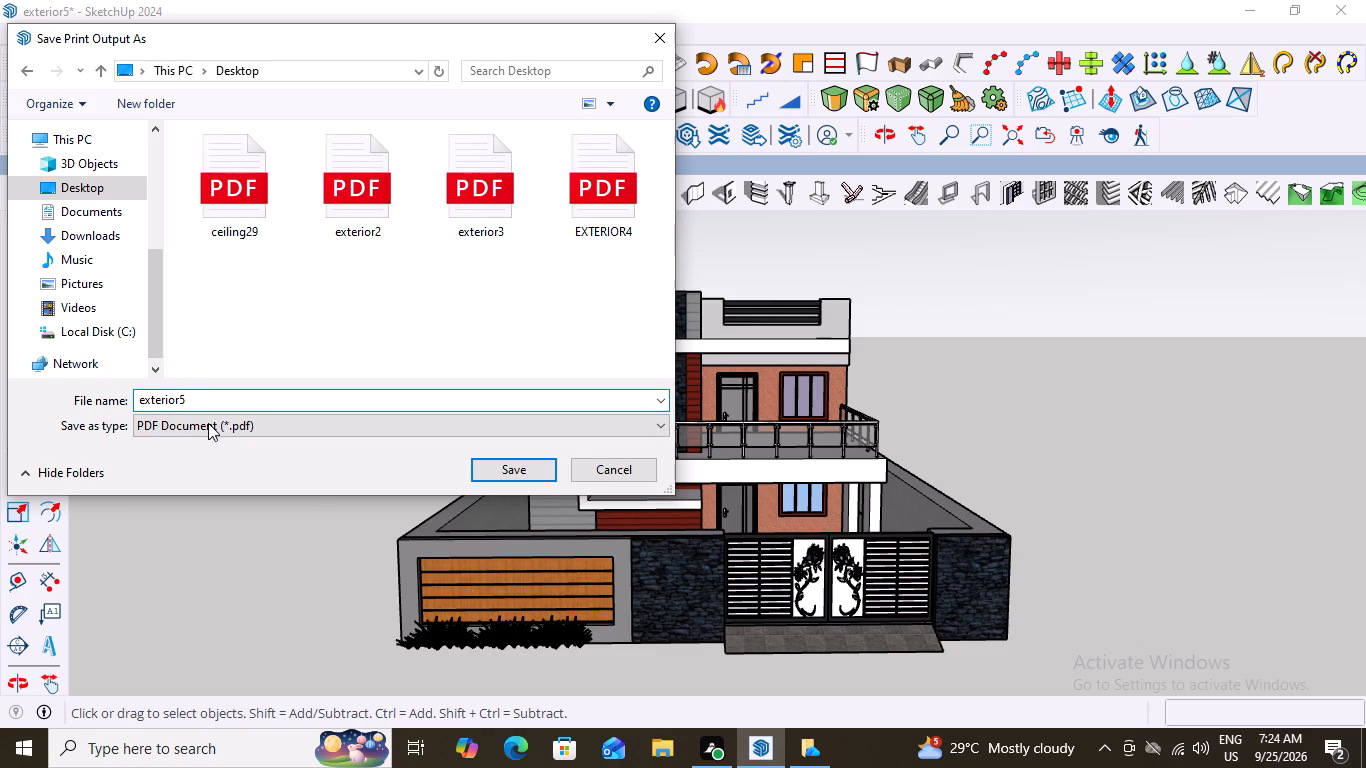
{"action": "left_click", "coordinate": [535, 473]}
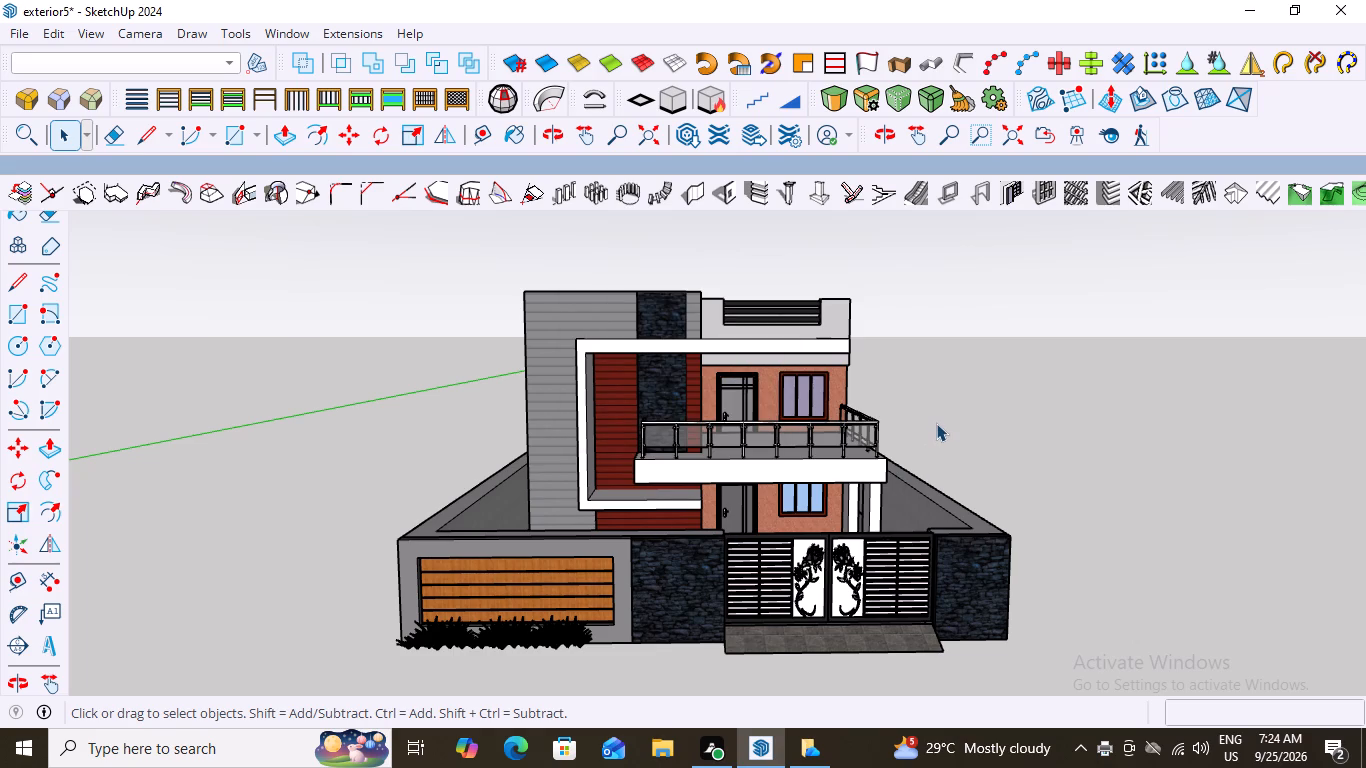
Save the model to the Desktop as a SketchUp model named exterior5.
{"action": "left_click", "coordinate": [10, 28]}
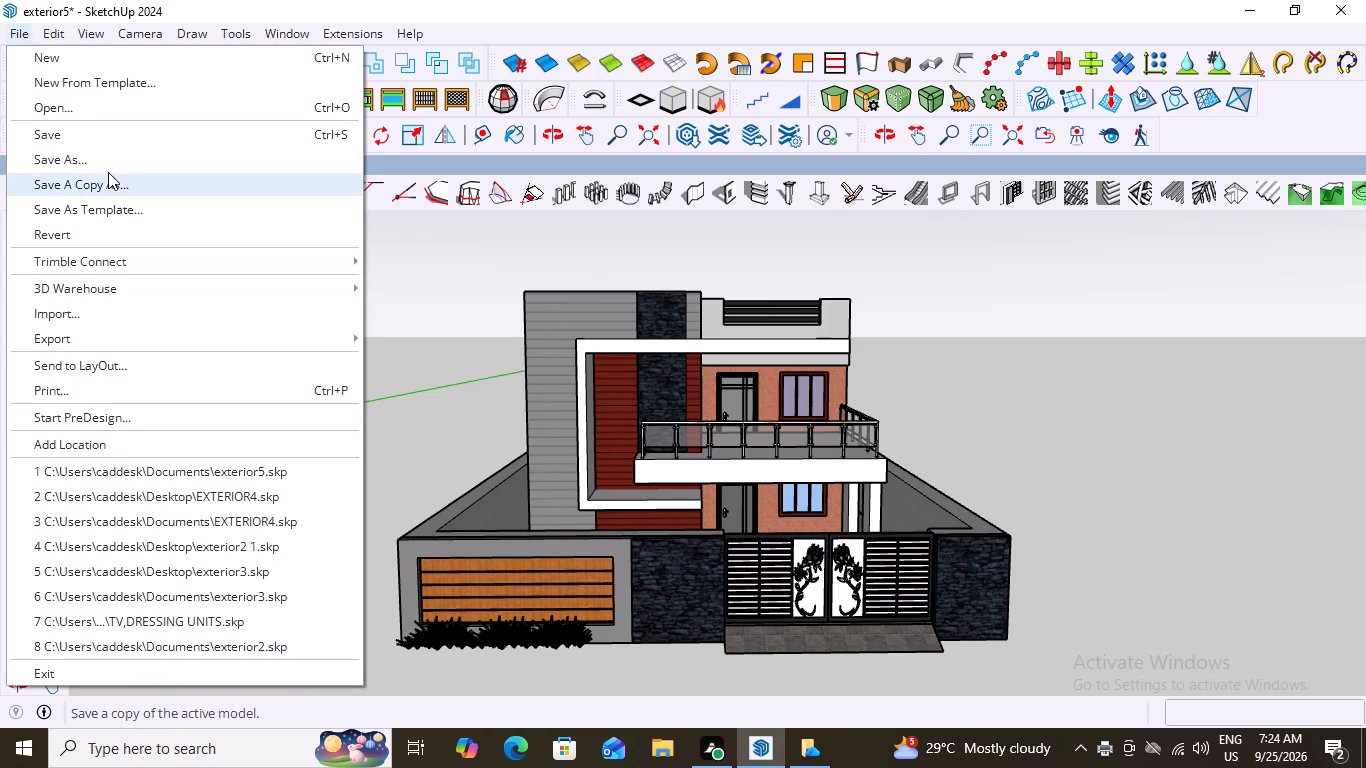
{"action": "left_click", "coordinate": [108, 158]}
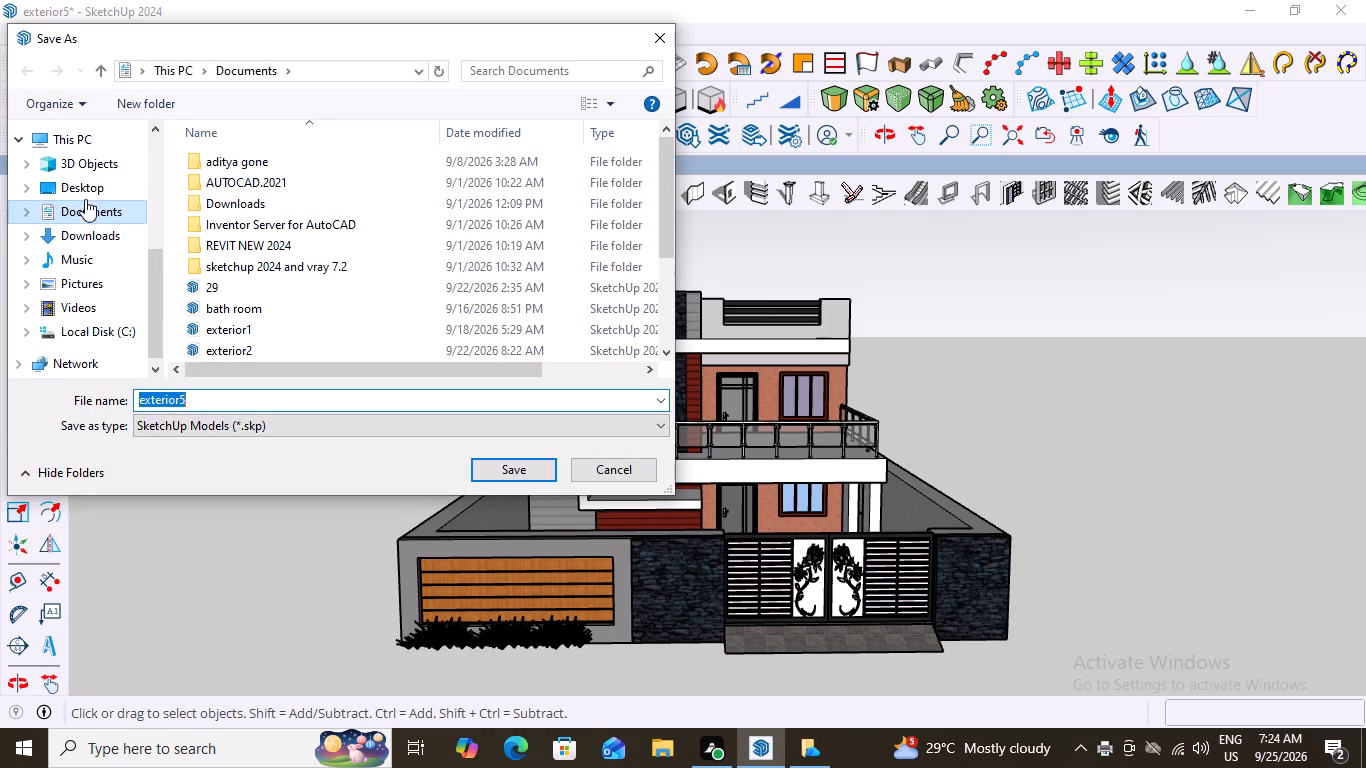
{"action": "left_click", "coordinate": [92, 185]}
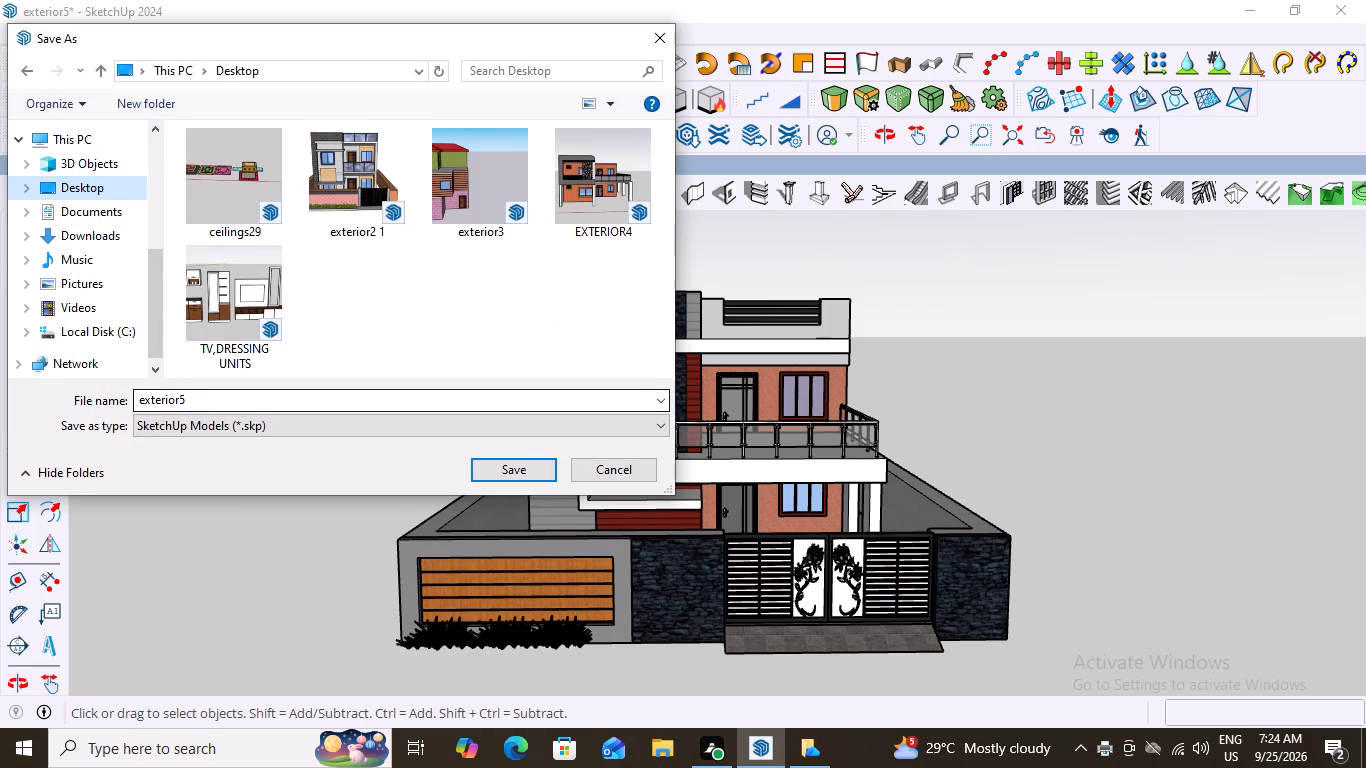
{"action": "left_click", "coordinate": [509, 466]}
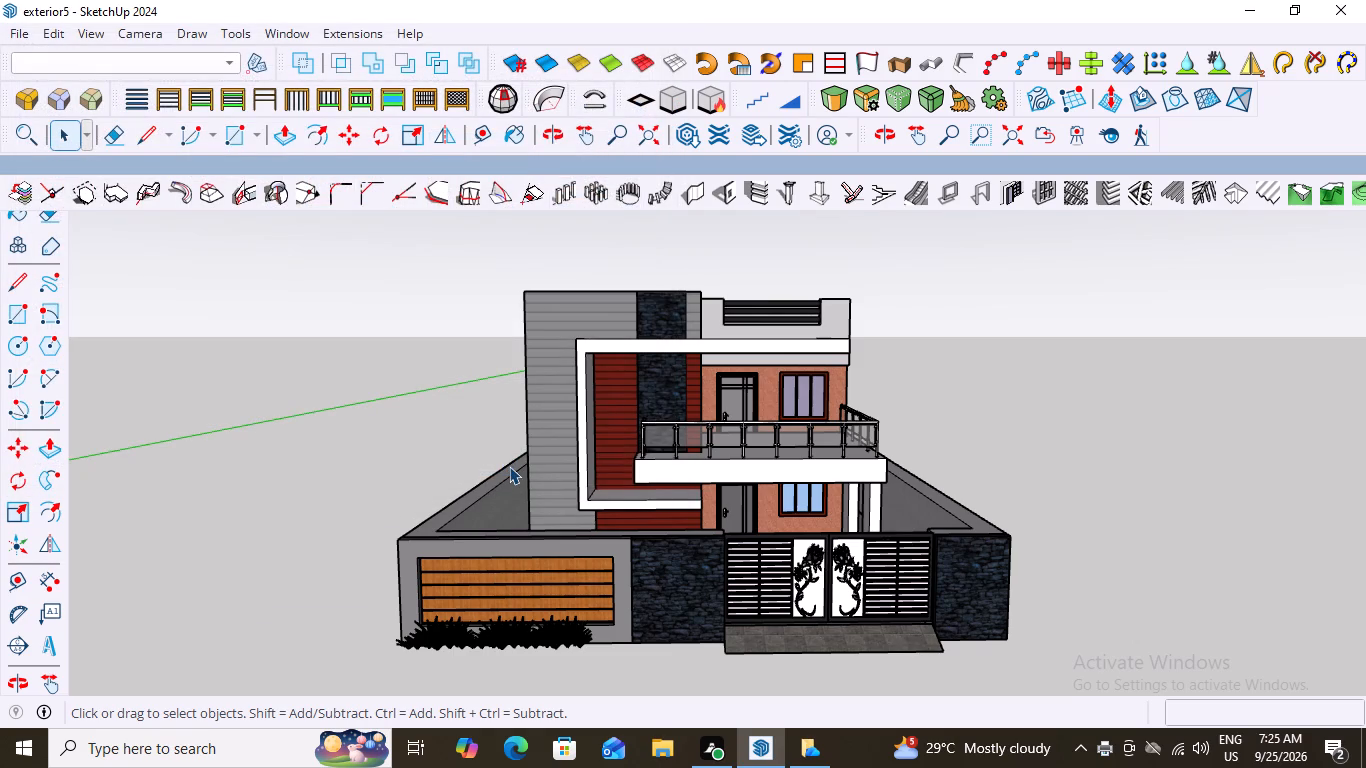
Export the front view as a 2D JPEG image named exterior5 to the Desktop.
{"action": "left_click", "coordinate": [16, 34]}
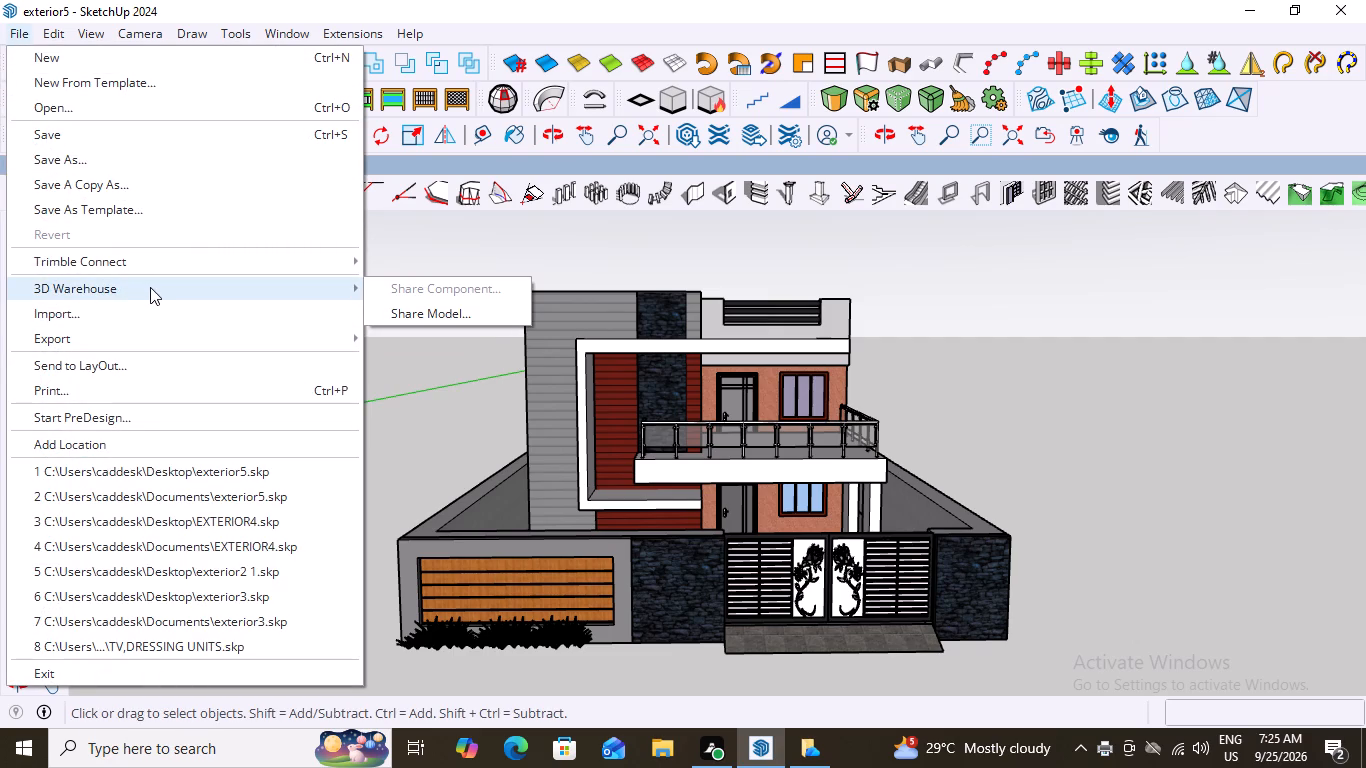
{"action": "left_click", "coordinate": [163, 338]}
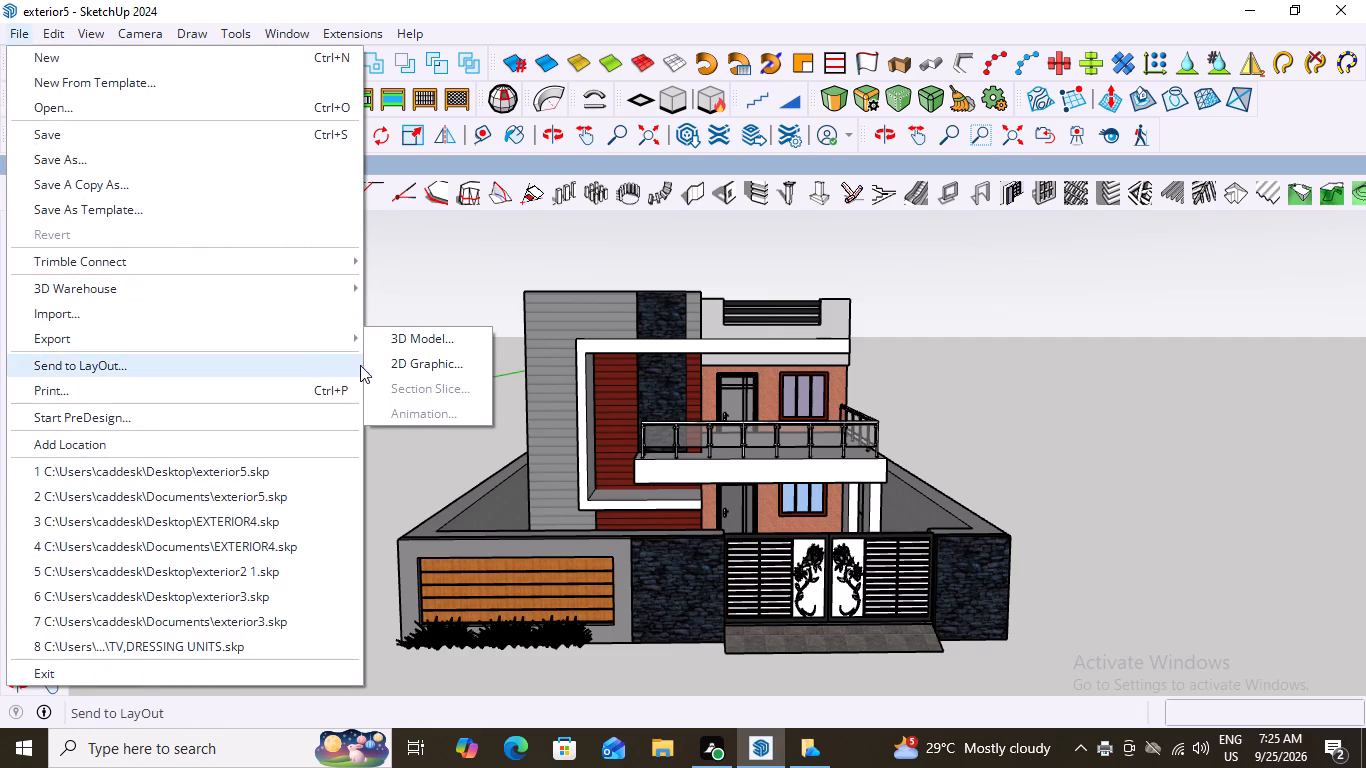
{"action": "left_click", "coordinate": [412, 364]}
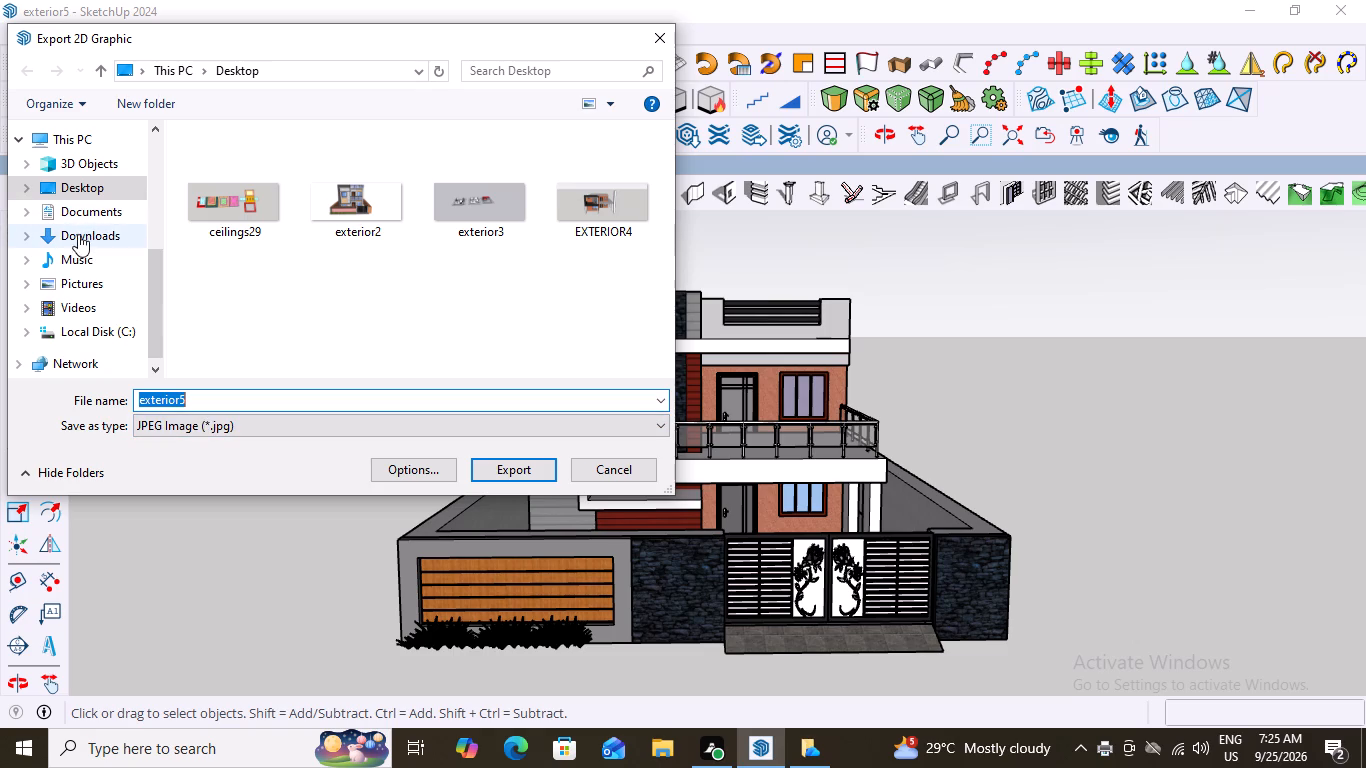
{"action": "left_click", "coordinate": [98, 186]}
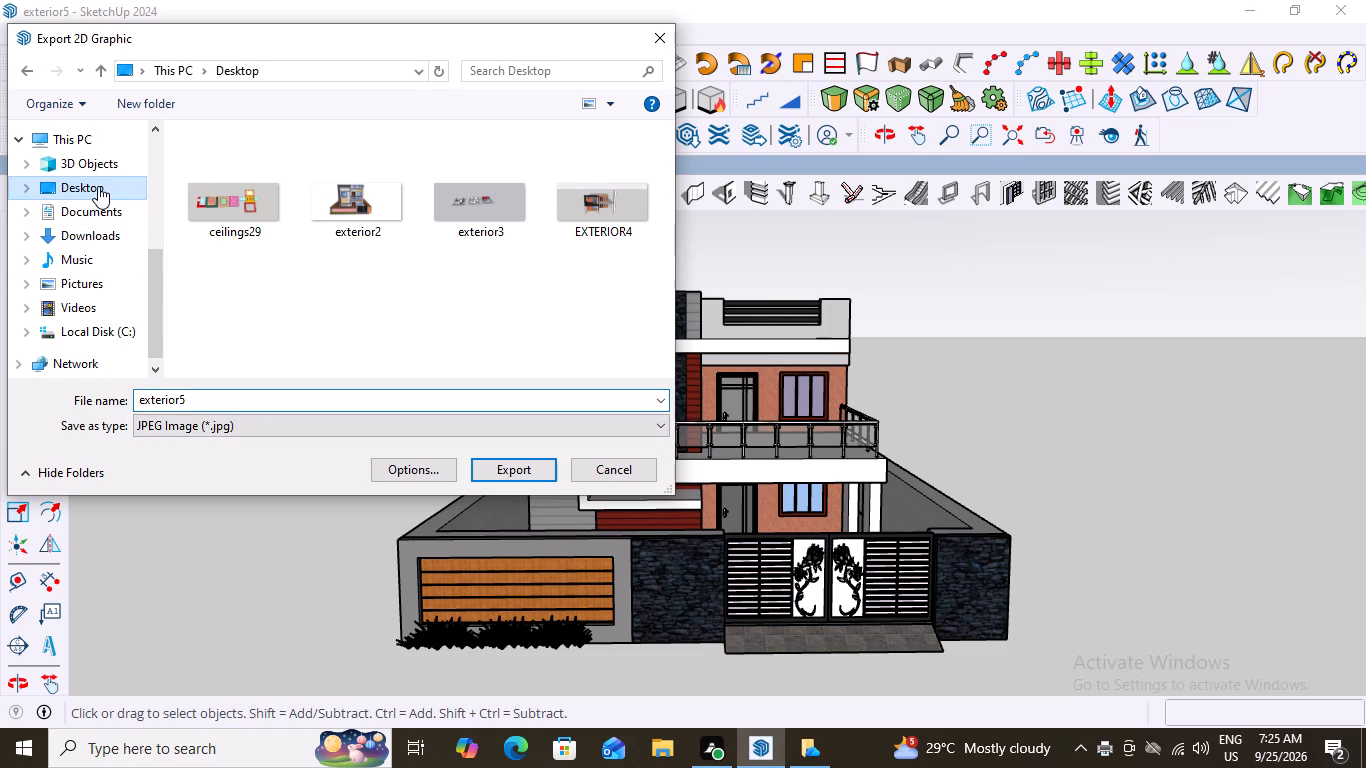
{"action": "left_click", "coordinate": [506, 466]}
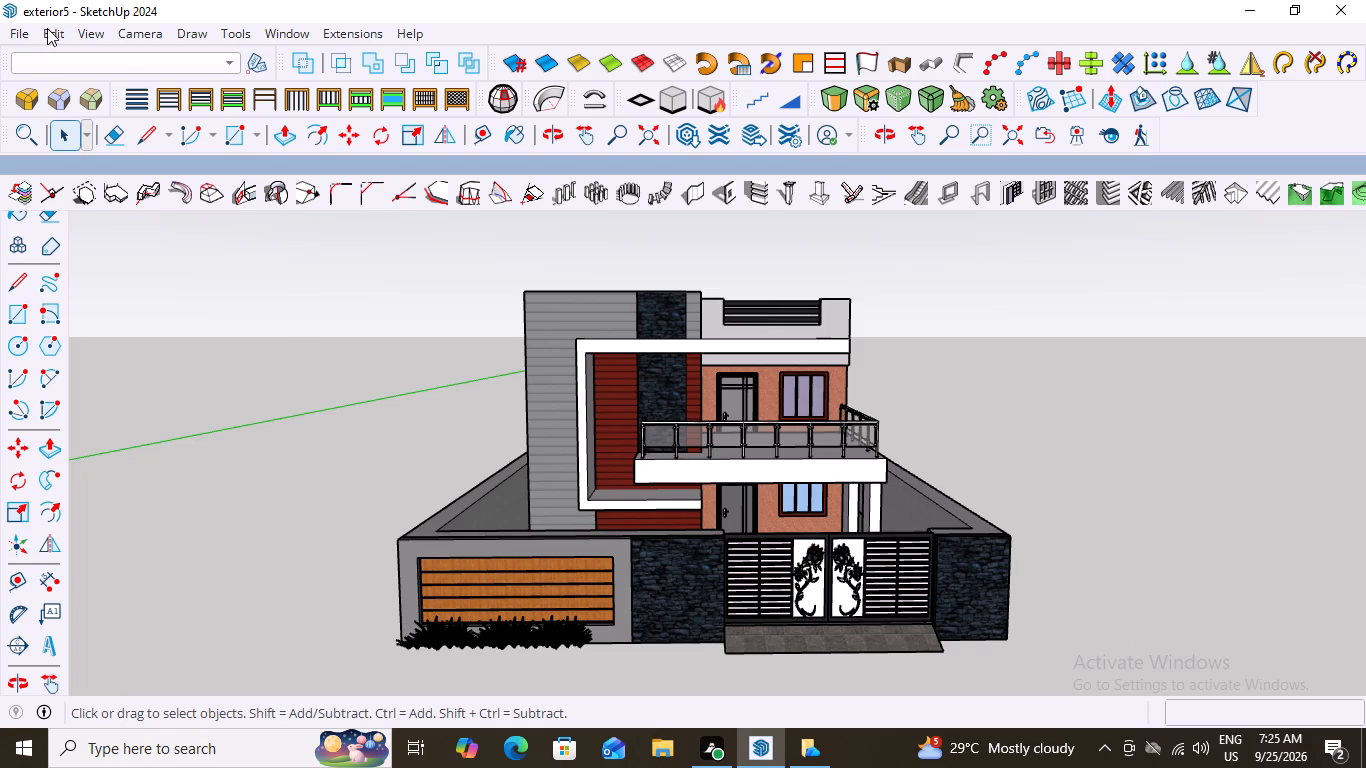
Add an animation scene that stores the current front view of the whole house.
{"action": "left_click", "coordinate": [90, 33]}
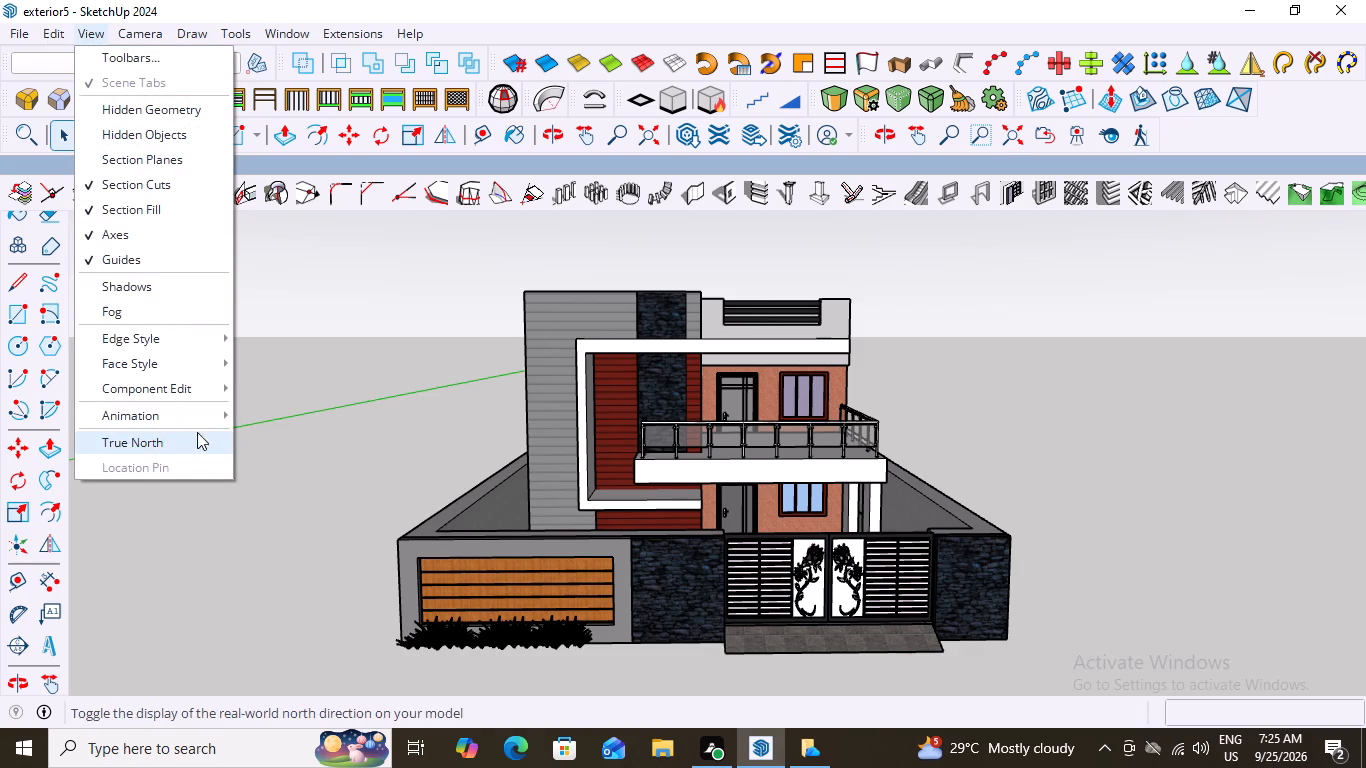
{"action": "left_click", "coordinate": [224, 413]}
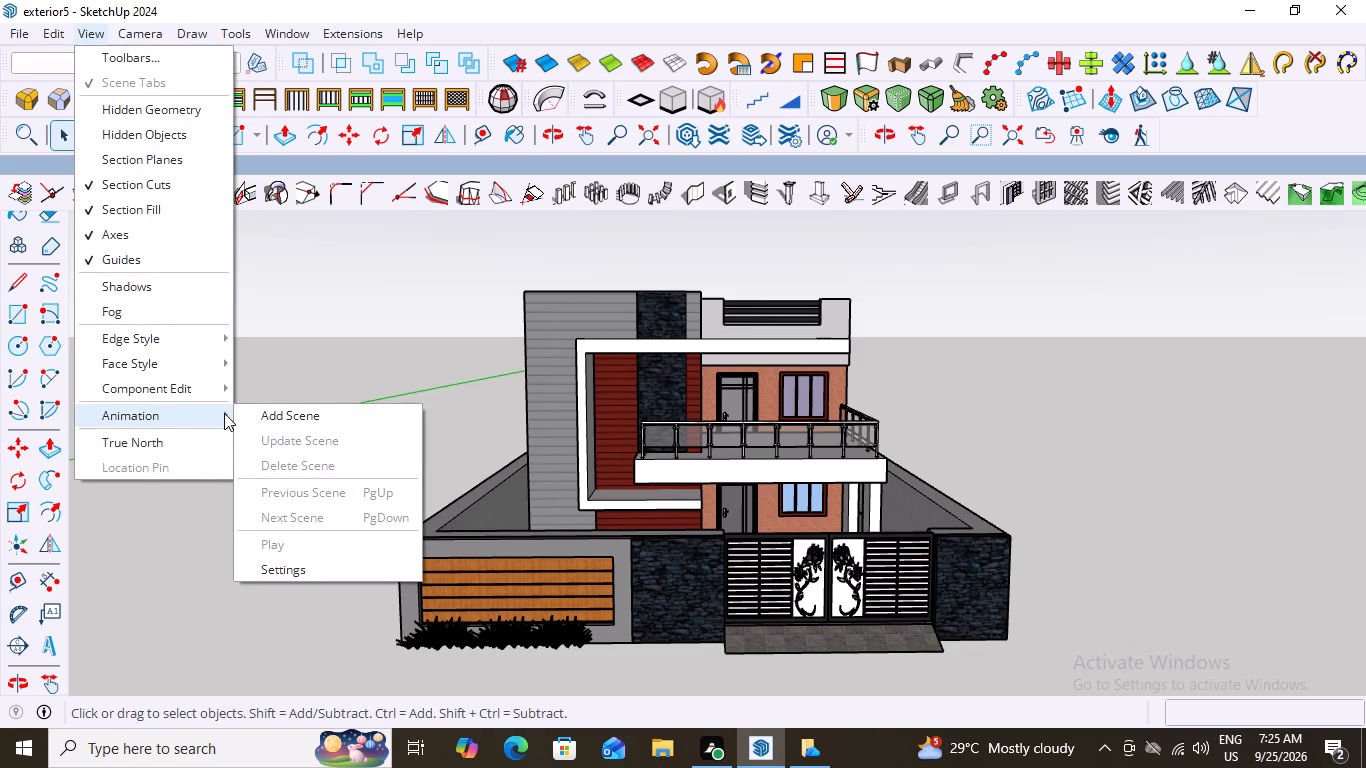
{"action": "left_click", "coordinate": [268, 416]}
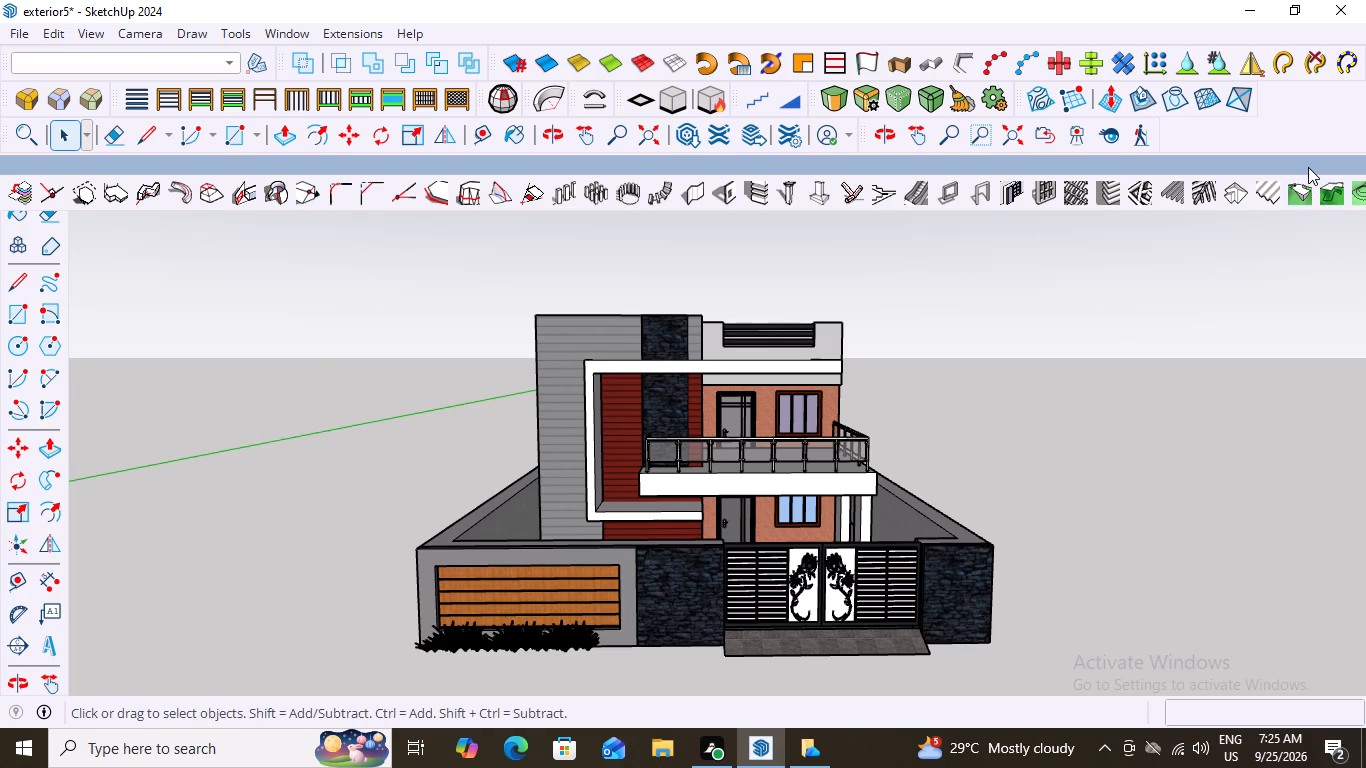
Move the floating toolbar down so that it no longer covers the scene tabs.
{"action": "left_click_drag", "start_coordinate": [1299, 162], "coordinate": [1312, 219]}
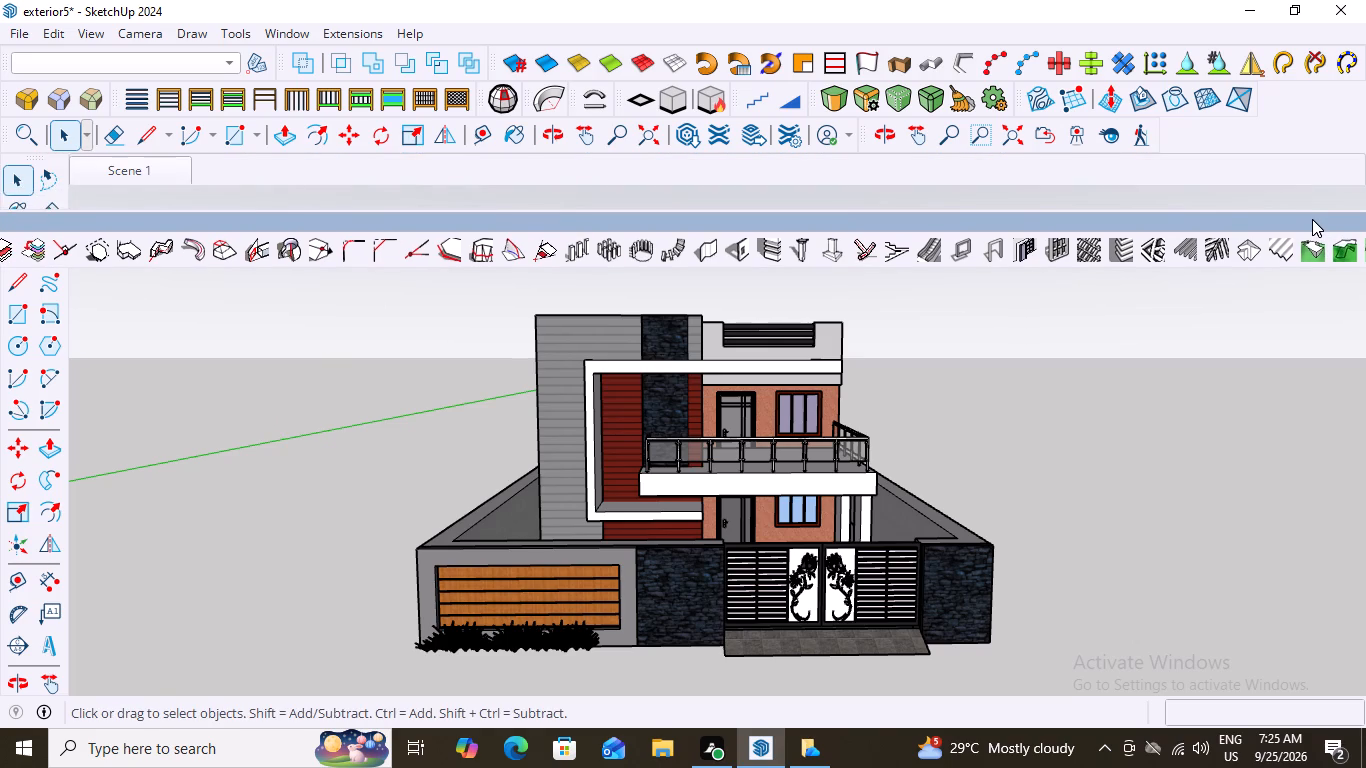
{"action": "left_click_drag", "start_coordinate": [1312, 219], "coordinate": [1312, 208]}
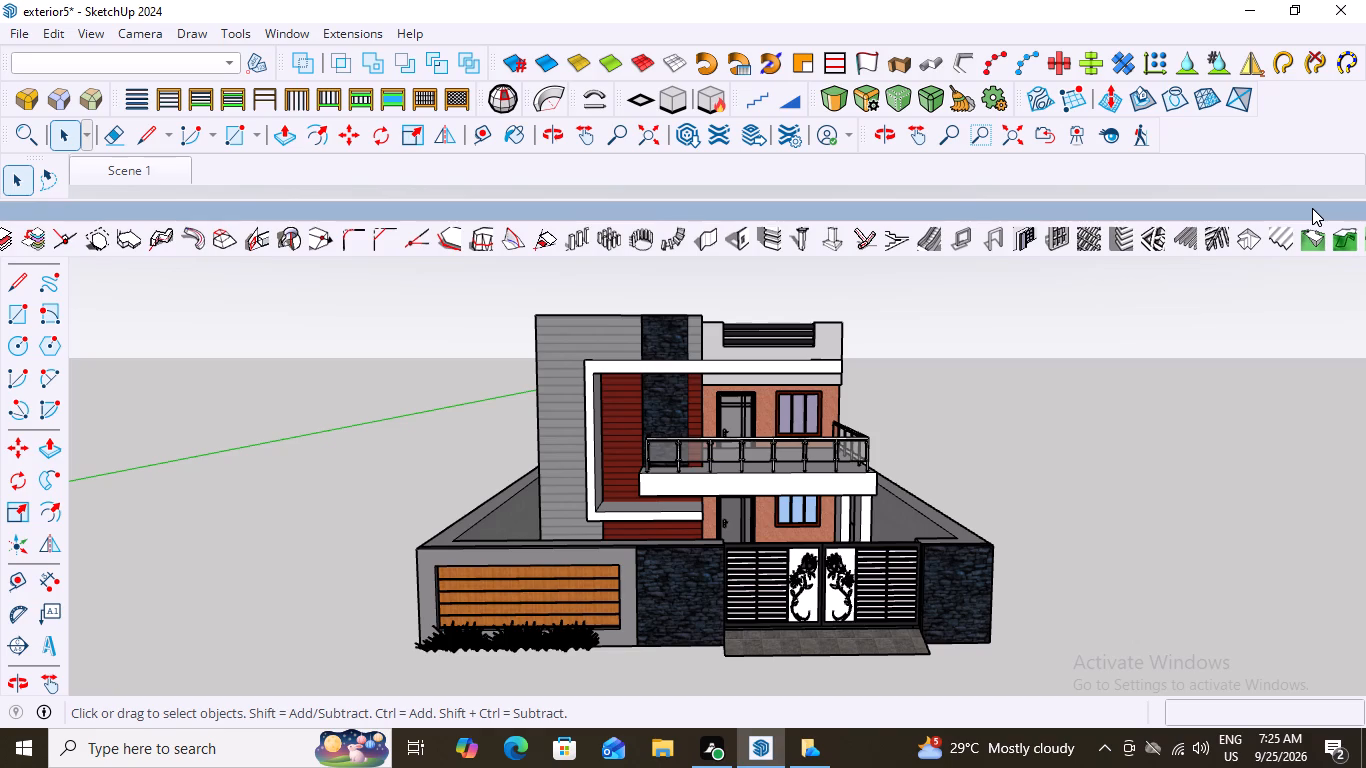
{"action": "left_click_drag", "start_coordinate": [1312, 208], "coordinate": [1310, 198]}
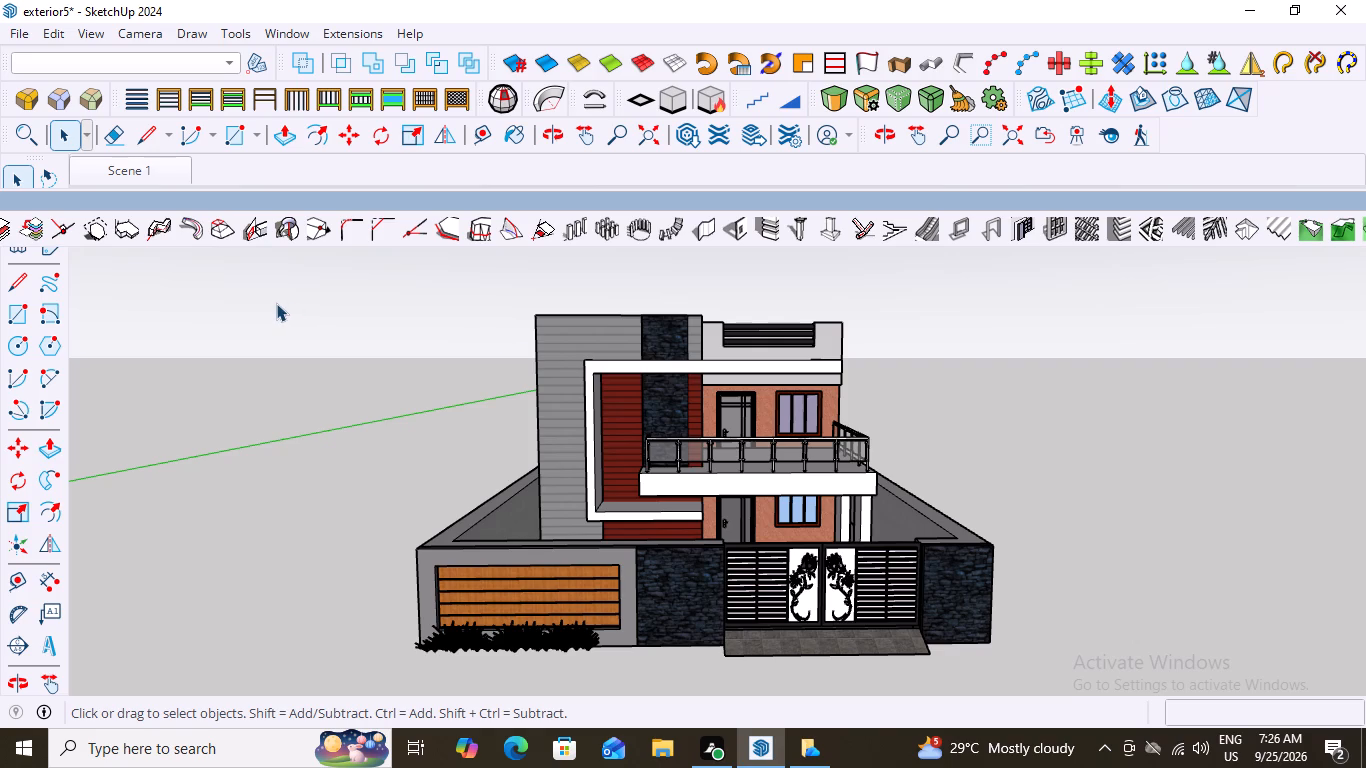
Examine the house from raised front and corner angles, including the balcony, the parked car, the gate and the roof.
{"action": "scroll", "coordinate": [570, 339], "scroll_direction": "down", "scroll_amount": 1}
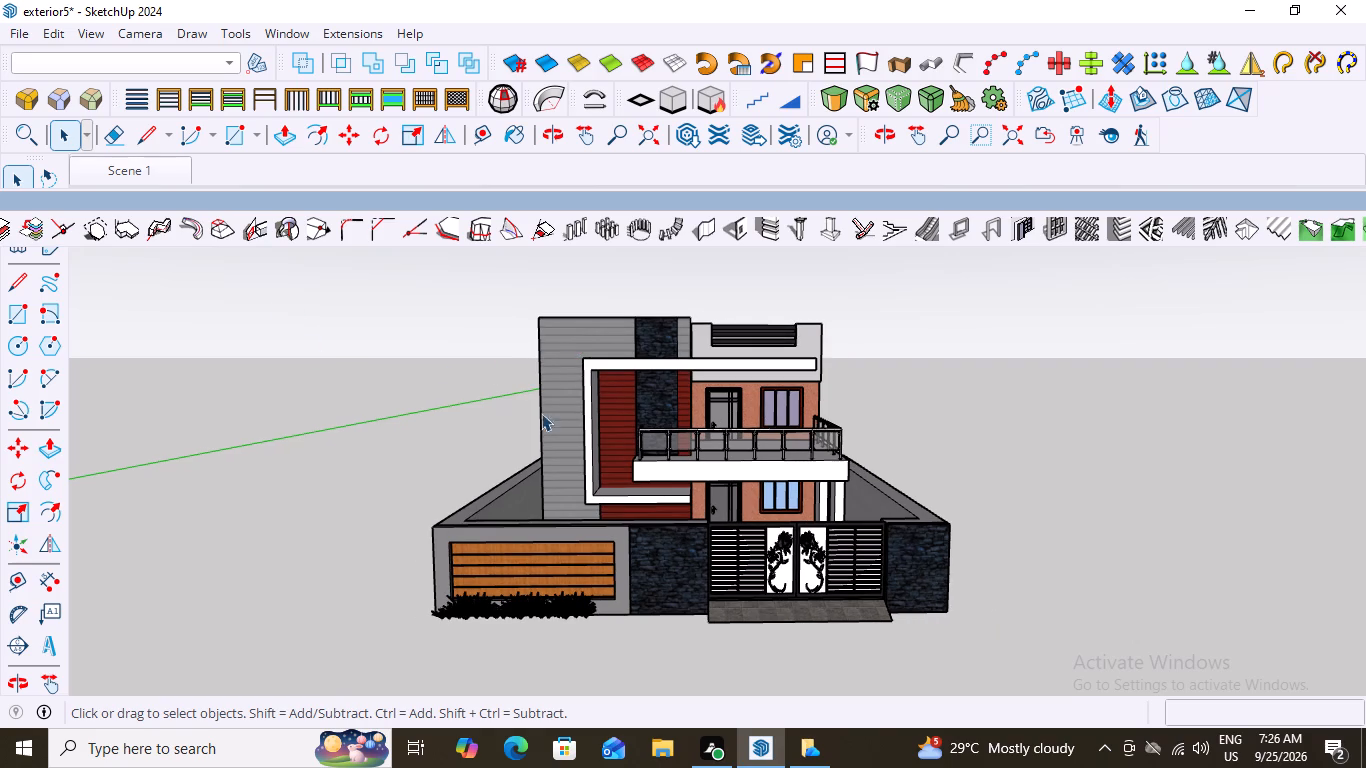
{"action": "scroll", "coordinate": [680, 513], "scroll_direction": "up", "scroll_amount": 2}
{"action": "scroll", "coordinate": [647, 433], "scroll_direction": "down", "scroll_amount": 4}
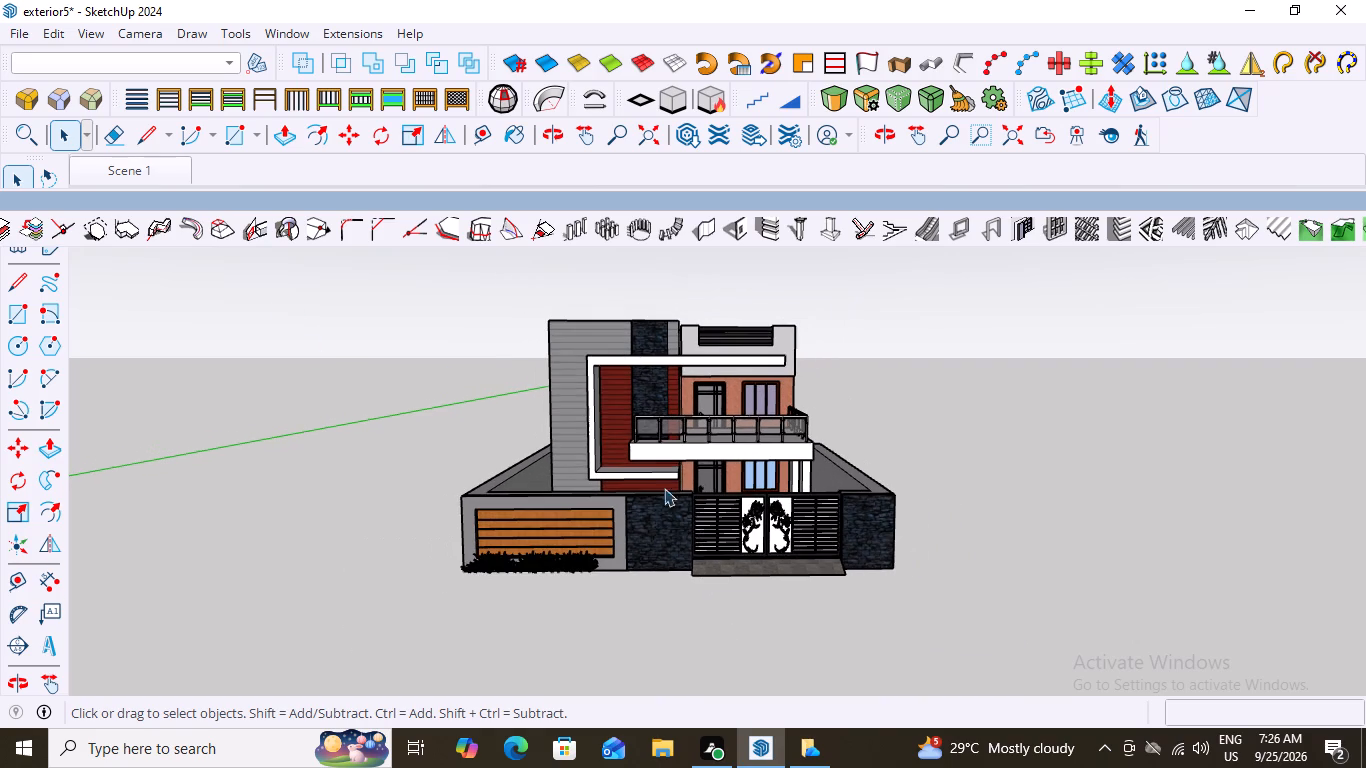
{"action": "middle_click_drag", "start_coordinate": [663, 480], "coordinate": [656, 620]}
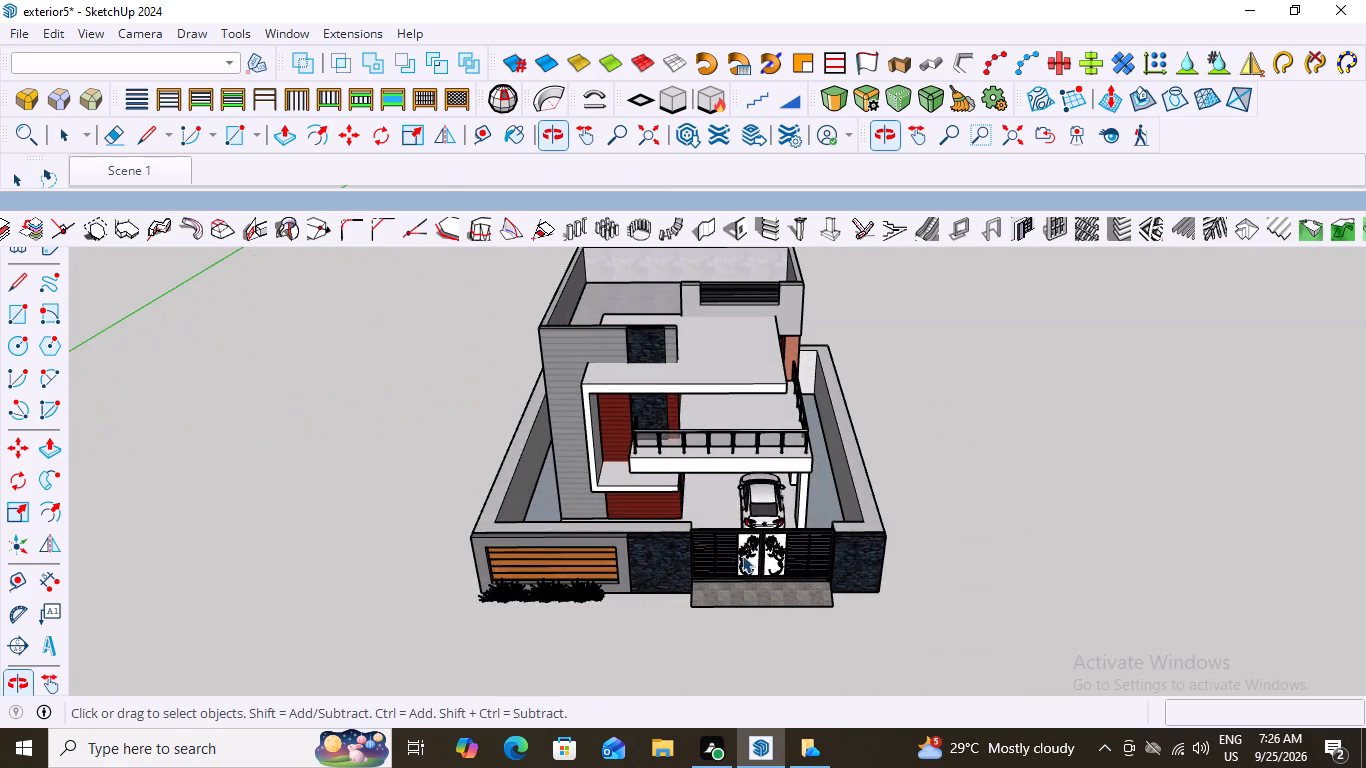
{"action": "scroll", "coordinate": [720, 525], "scroll_direction": "up", "scroll_amount": 5}
{"action": "scroll", "coordinate": [709, 458], "scroll_direction": "down", "scroll_amount": 4}
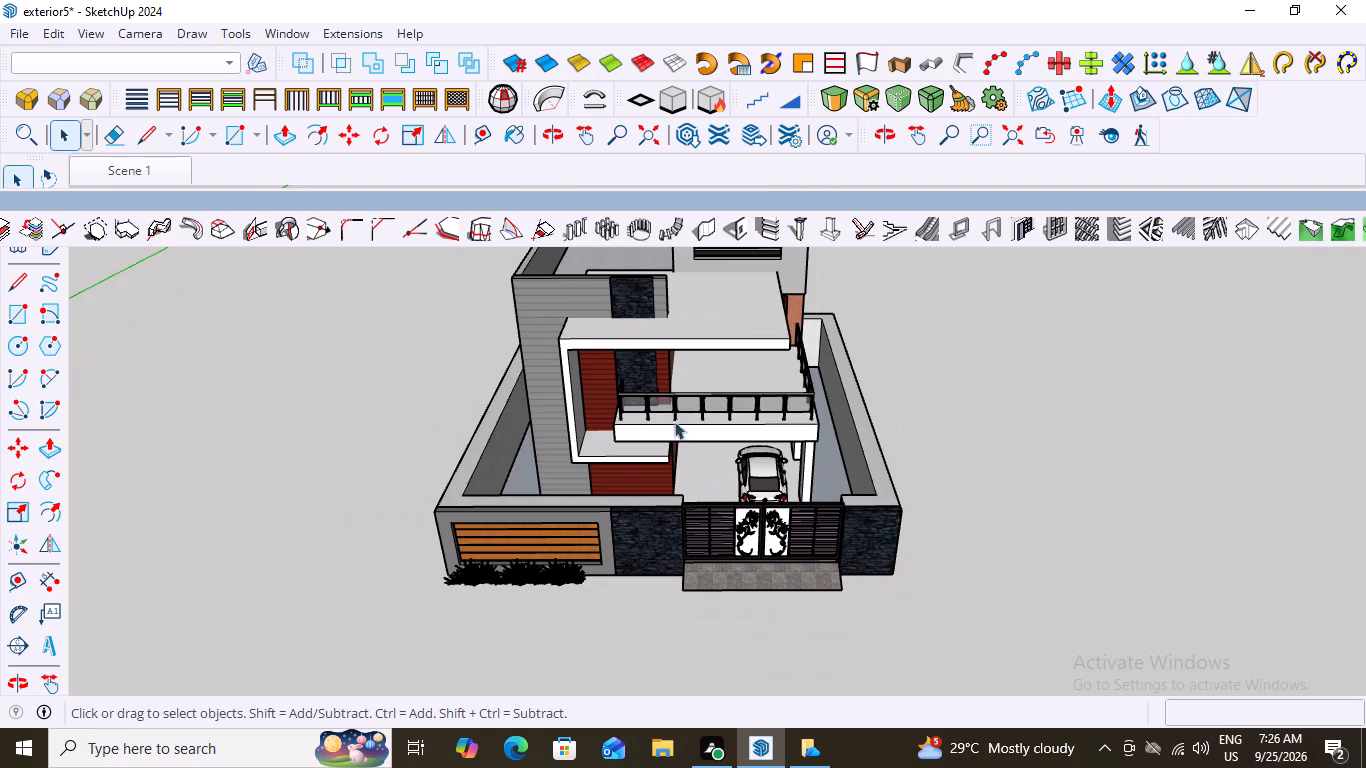
{"action": "middle_click_drag", "start_coordinate": [666, 410], "coordinate": [638, 349]}
{"action": "scroll", "coordinate": [638, 349], "scroll_direction": "up", "scroll_amount": 1}
{"action": "scroll", "coordinate": [769, 459], "scroll_direction": "up", "scroll_amount": 2}
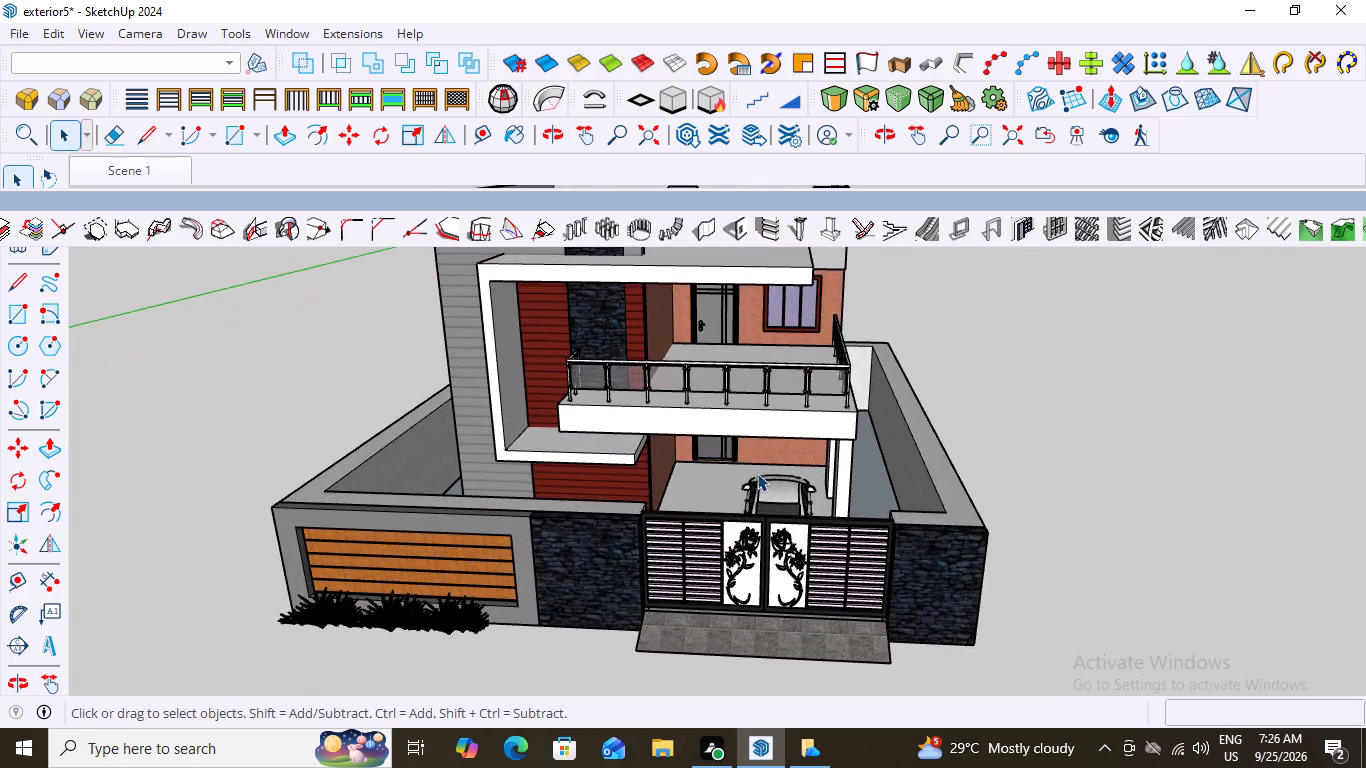
{"action": "middle_click_drag", "start_coordinate": [757, 473], "coordinate": [864, 518]}
{"action": "scroll", "coordinate": [864, 518], "scroll_direction": "up", "scroll_amount": 1}
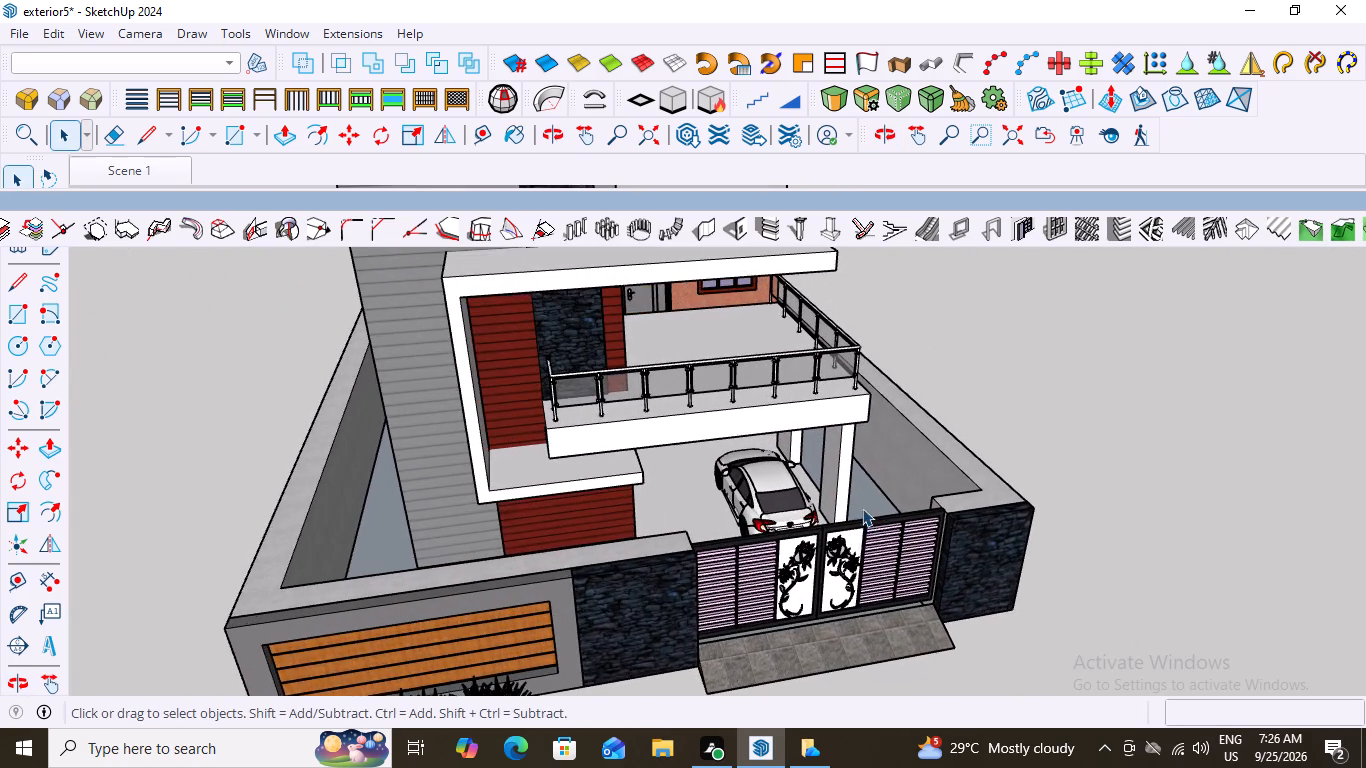
{"action": "scroll", "coordinate": [861, 506], "scroll_direction": "down", "scroll_amount": 5}
{"action": "scroll", "coordinate": [830, 500], "scroll_direction": "up", "scroll_amount": 1}
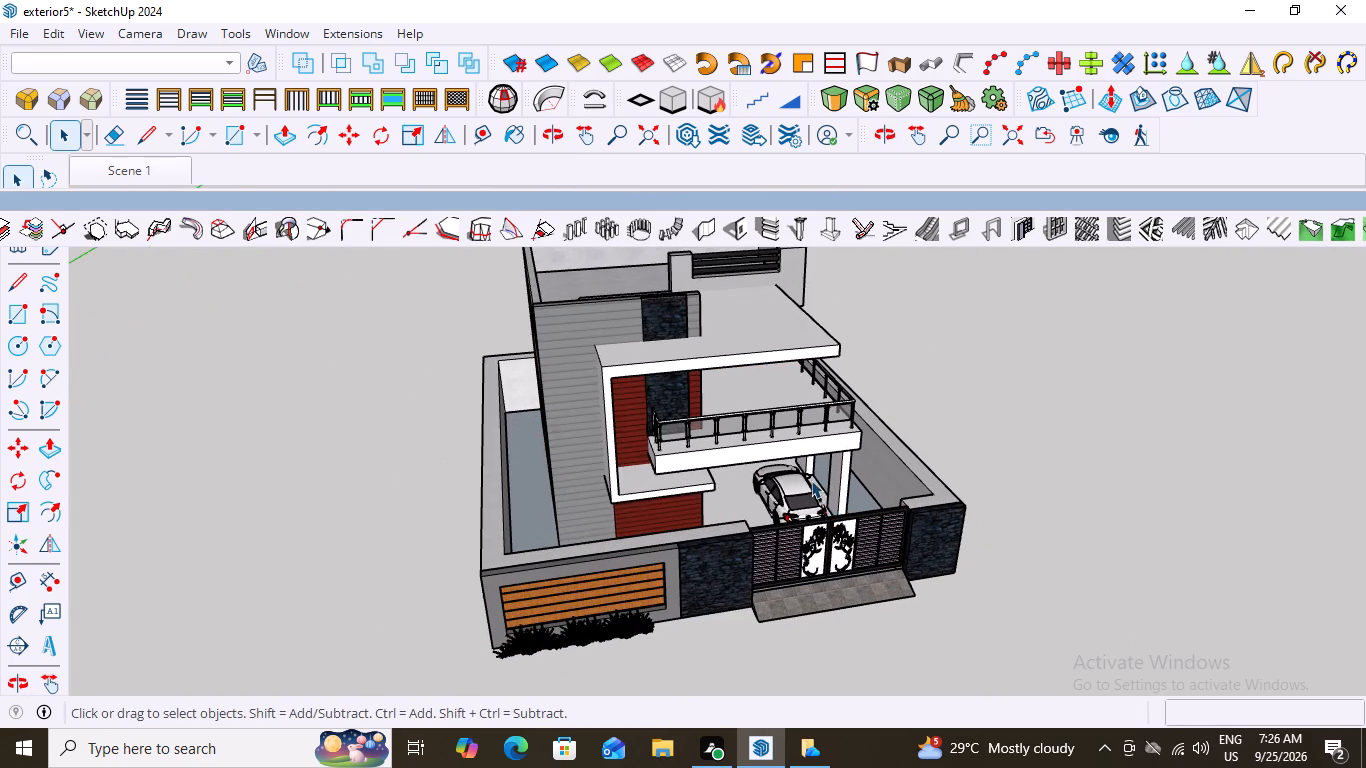
{"action": "middle_click_drag", "start_coordinate": [811, 480], "coordinate": [890, 492]}
{"action": "scroll", "coordinate": [890, 492], "scroll_direction": "up", "scroll_amount": 1}
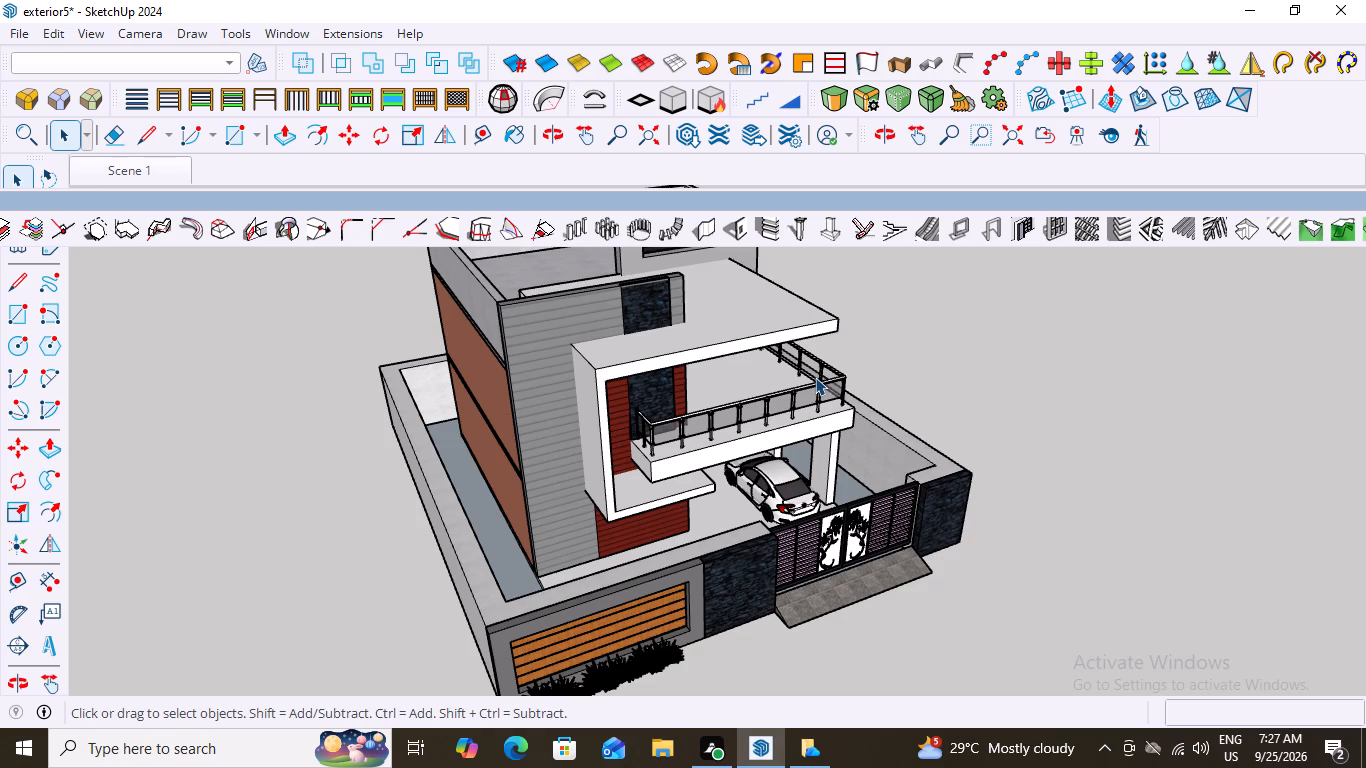
{"action": "scroll", "coordinate": [853, 359], "scroll_direction": "down", "scroll_amount": 3}
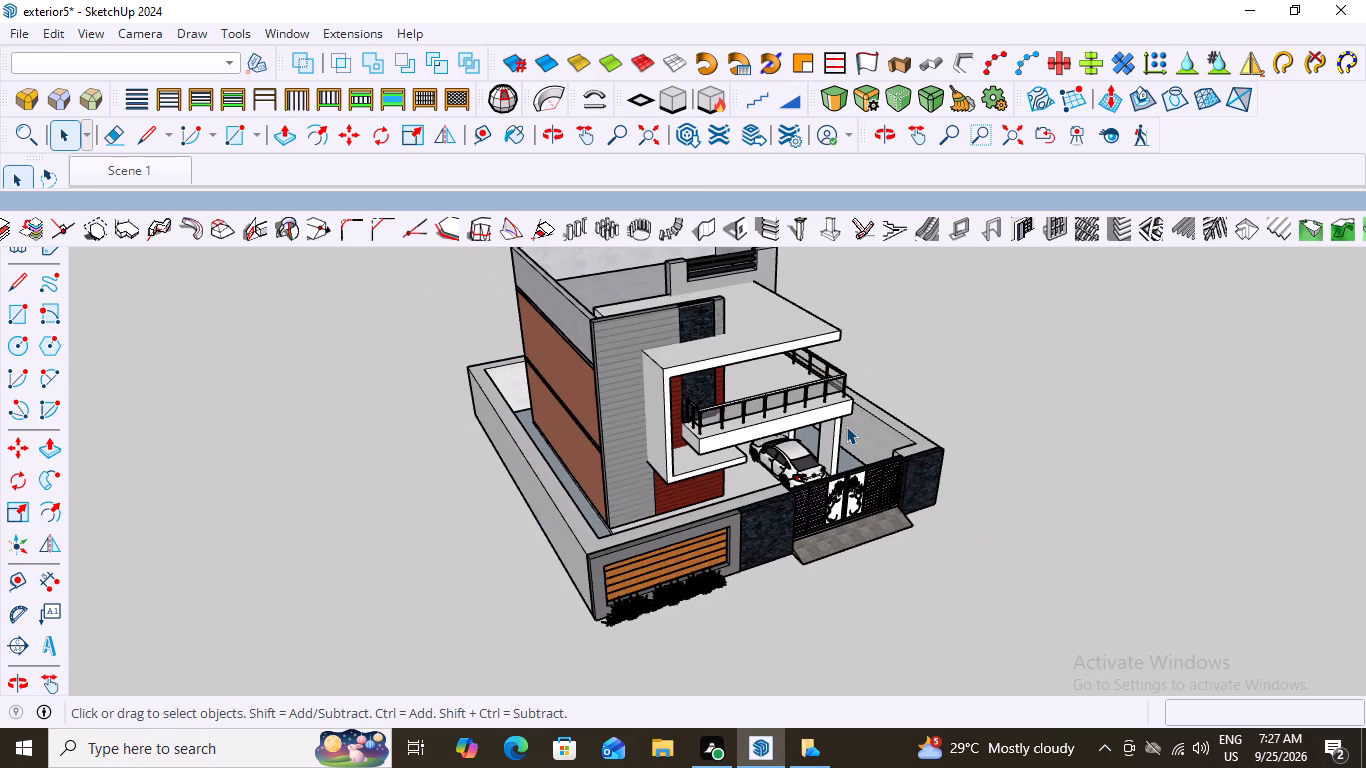
{"action": "middle_click_drag", "start_coordinate": [840, 434], "coordinate": [783, 438]}
{"action": "scroll", "coordinate": [783, 438], "scroll_direction": "down", "scroll_amount": 1}
{"action": "middle_click_drag", "start_coordinate": [776, 361], "coordinate": [784, 295]}
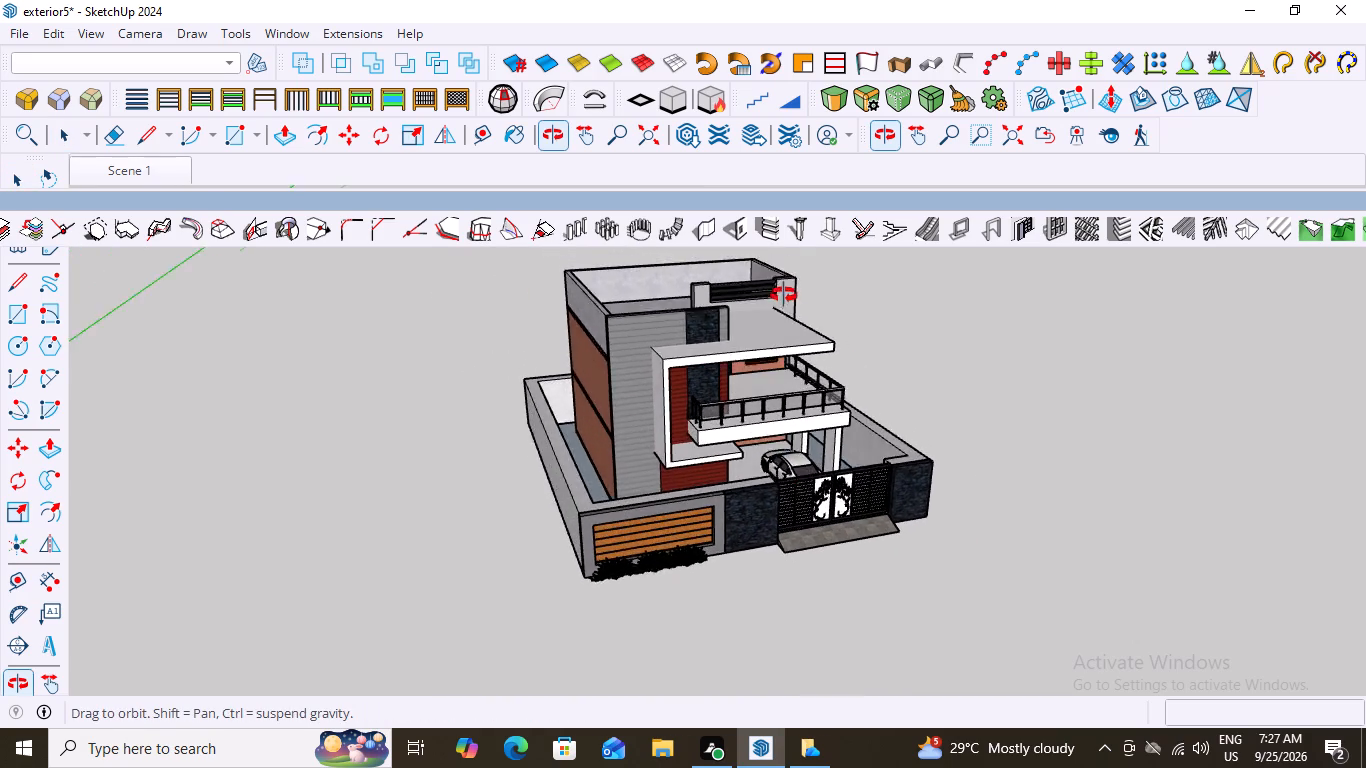
{"action": "middle_click_drag", "start_coordinate": [784, 295], "coordinate": [815, 279]}
{"action": "scroll", "coordinate": [811, 277], "scroll_direction": "up", "scroll_amount": 3}
{"action": "middle_click_drag", "start_coordinate": [804, 467], "coordinate": [722, 562]}
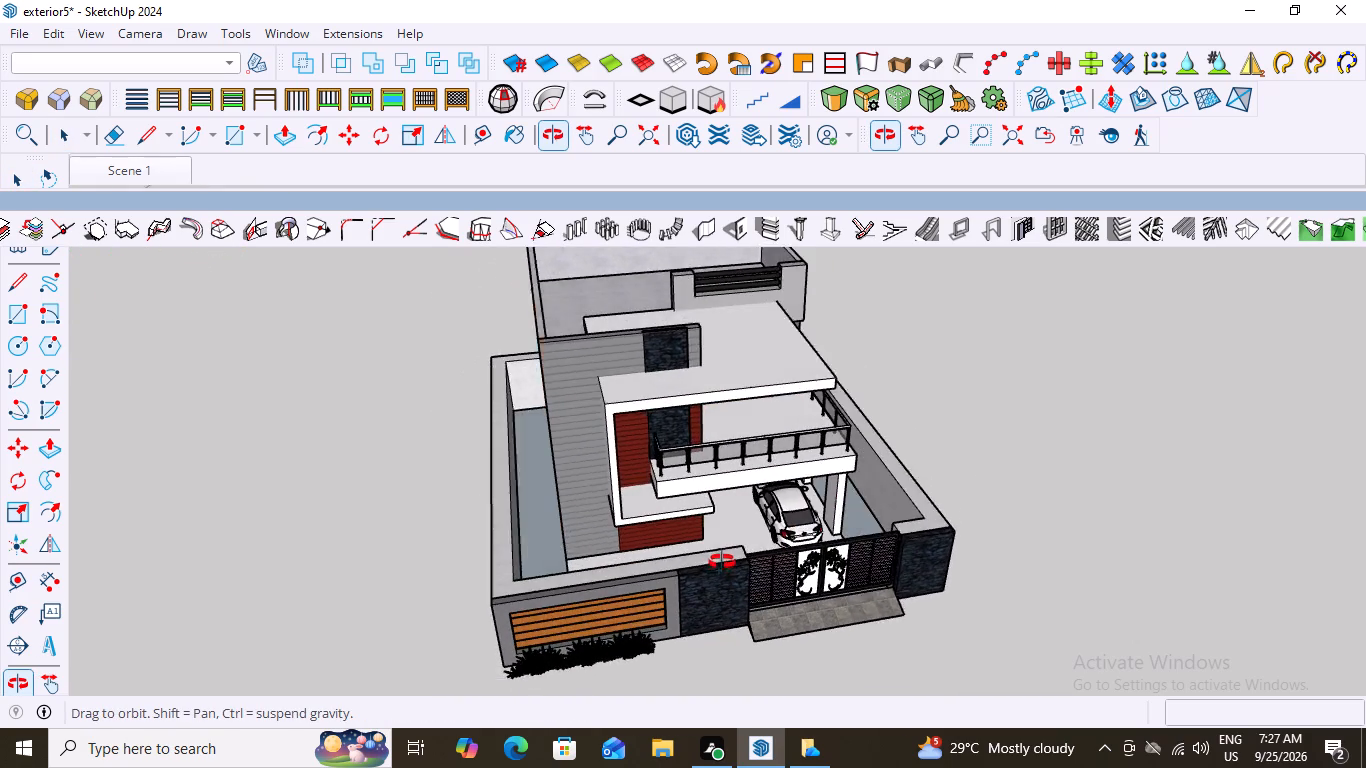
{"action": "middle_click_drag", "start_coordinate": [722, 562], "coordinate": [709, 564]}
{"action": "scroll", "coordinate": [785, 554], "scroll_direction": "up", "scroll_amount": 4}
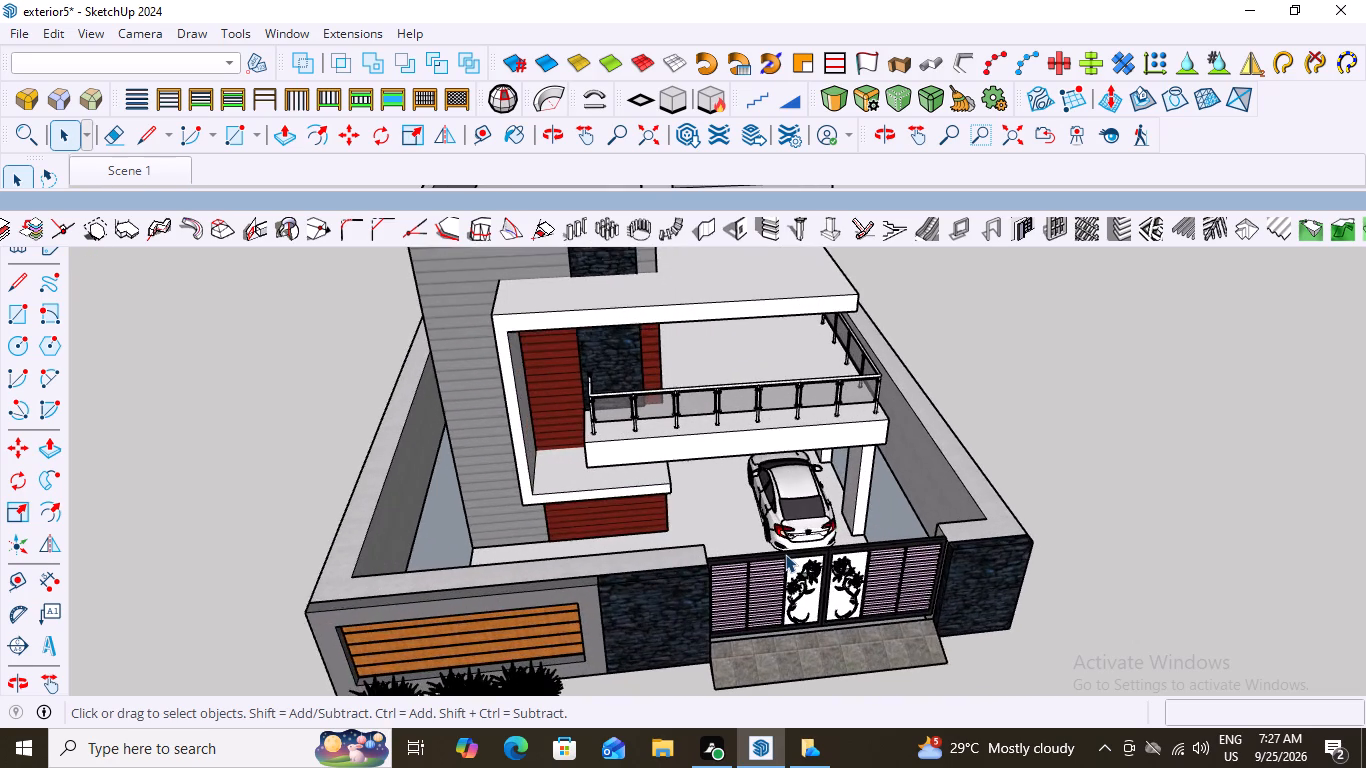
{"action": "scroll", "coordinate": [785, 554], "scroll_direction": "down", "scroll_amount": 7}
{"action": "middle_click_drag", "start_coordinate": [772, 514], "coordinate": [690, 397]}
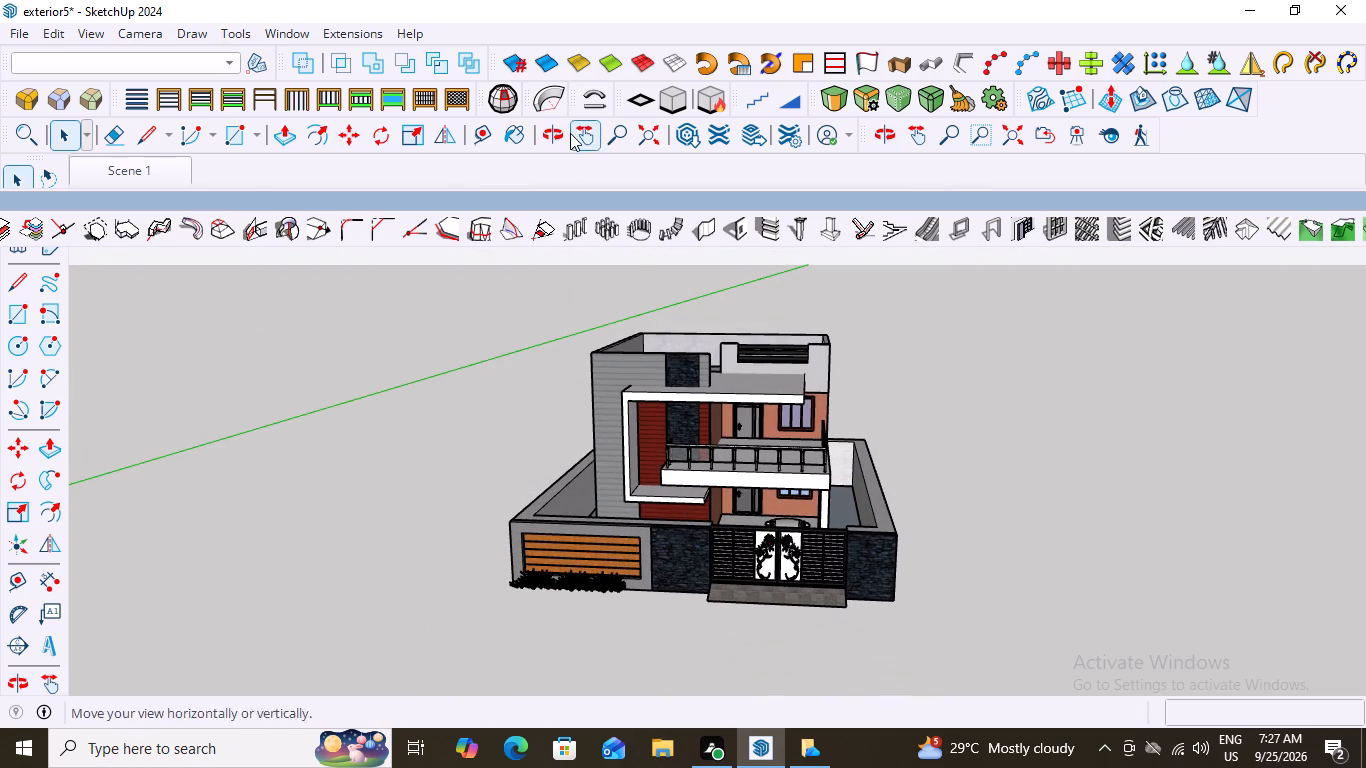
Add a second scene with a raised corner view showing the brick side wall, balcony, parked car and gate.
{"action": "left_click", "coordinate": [1111, 134]}
{"action": "scroll", "coordinate": [811, 513], "scroll_direction": "up", "scroll_amount": 6}
{"action": "scroll", "coordinate": [811, 513], "scroll_direction": "down", "scroll_amount": 8}
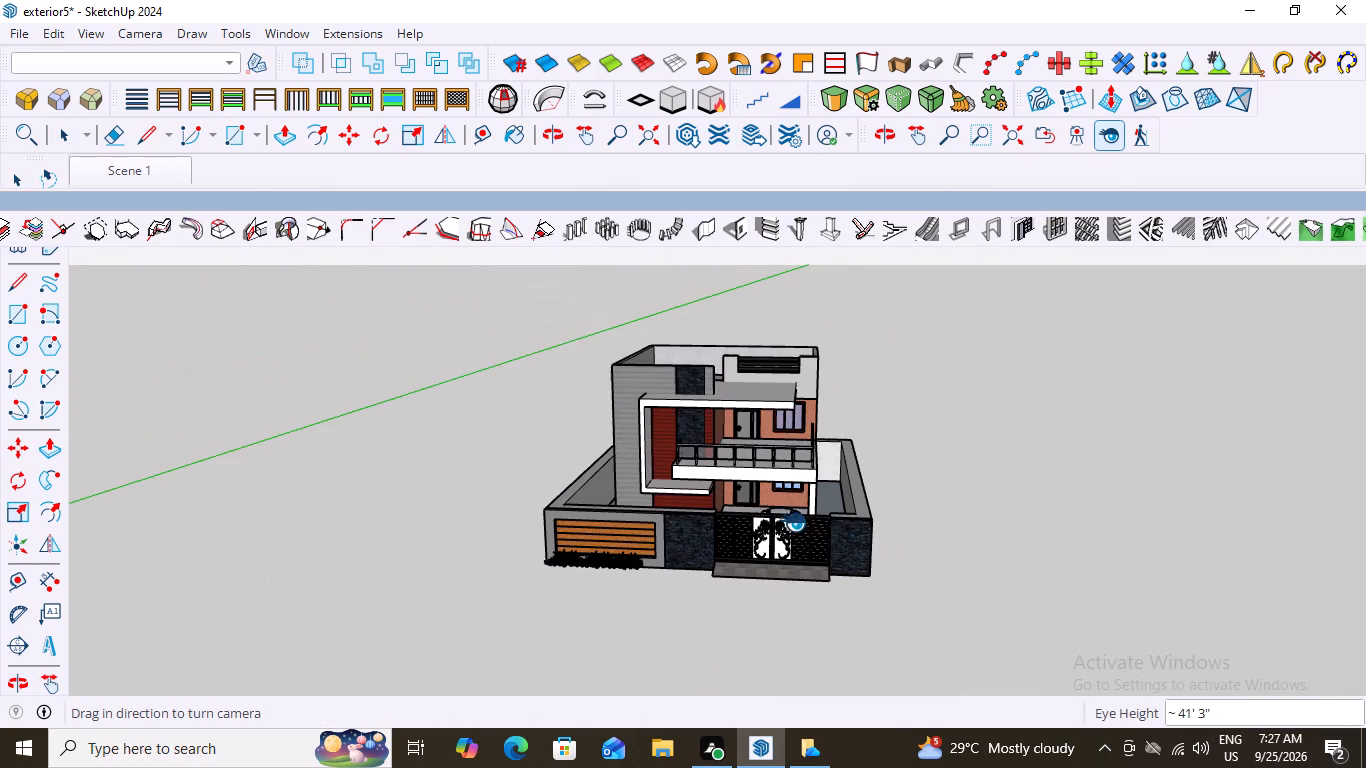
{"action": "middle_click_drag", "start_coordinate": [762, 559], "coordinate": [771, 634]}
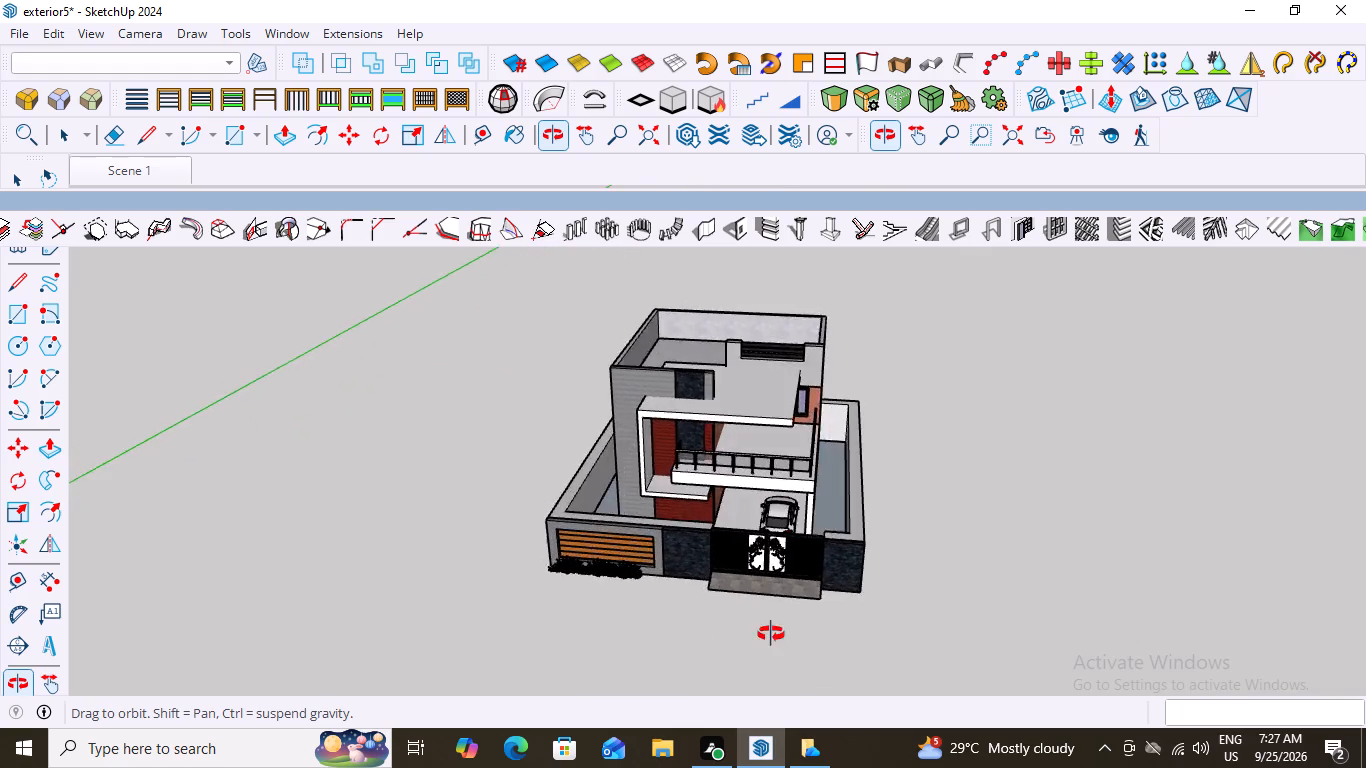
{"action": "middle_click_drag", "start_coordinate": [771, 634], "coordinate": [1091, 559]}
{"action": "scroll", "coordinate": [792, 521], "scroll_direction": "up", "scroll_amount": 3}
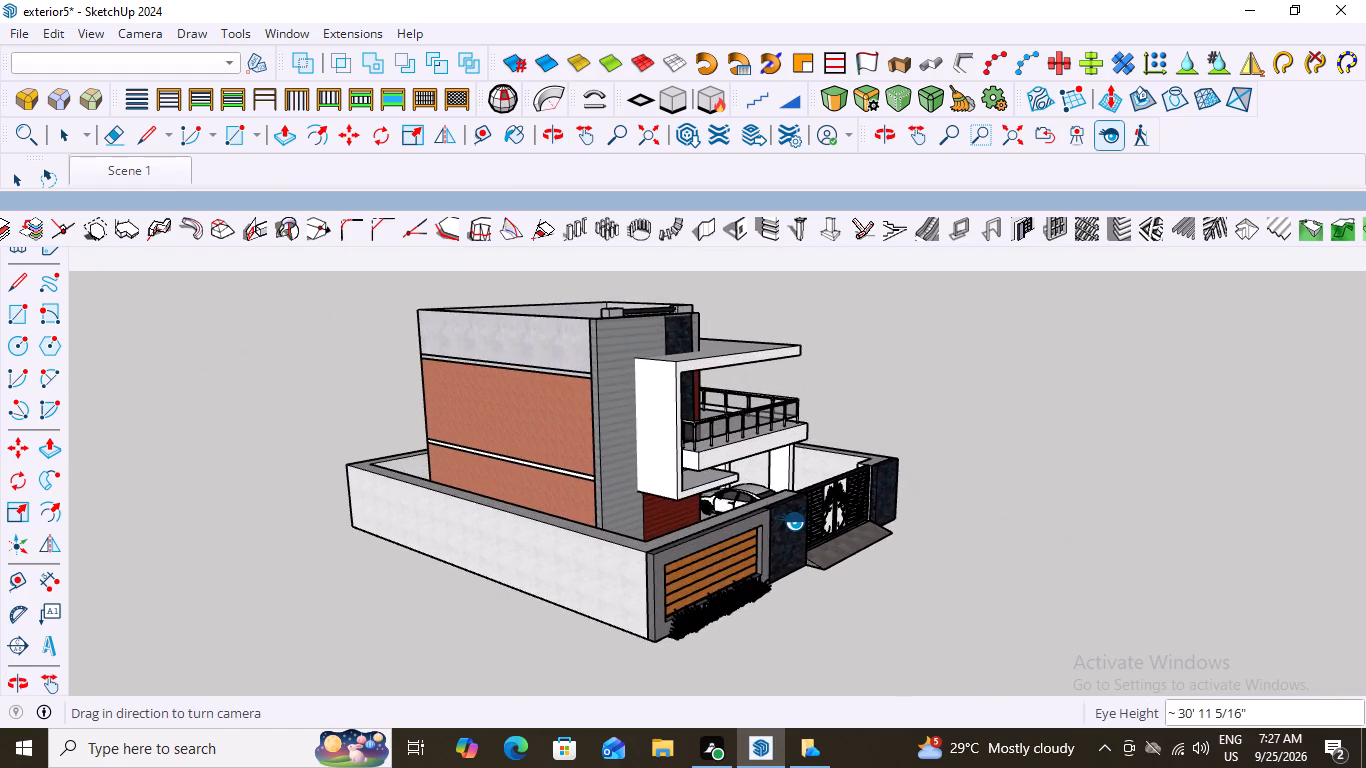
{"action": "scroll", "coordinate": [779, 507], "scroll_direction": "up", "scroll_amount": 1}
{"action": "middle_click_drag", "start_coordinate": [739, 490], "coordinate": [594, 586]}
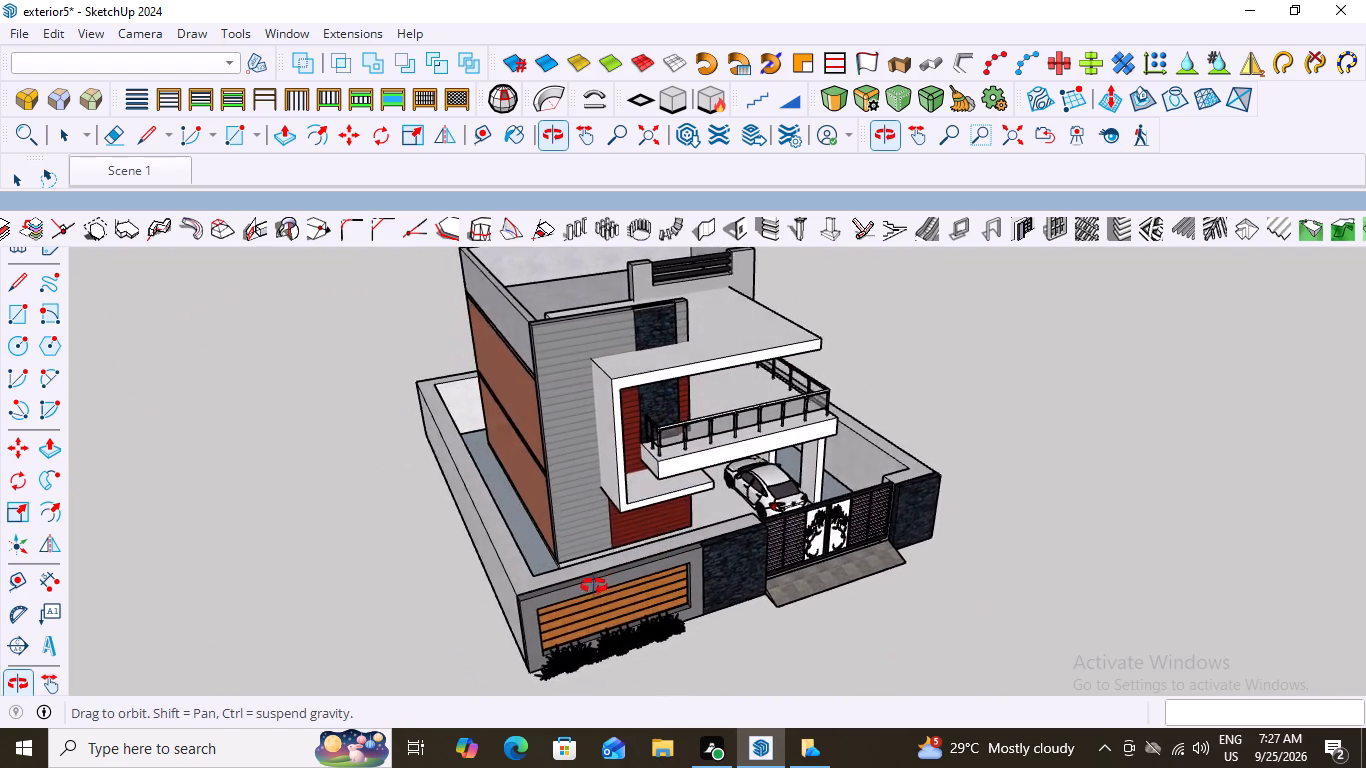
{"action": "middle_click_drag", "start_coordinate": [594, 586], "coordinate": [498, 516]}
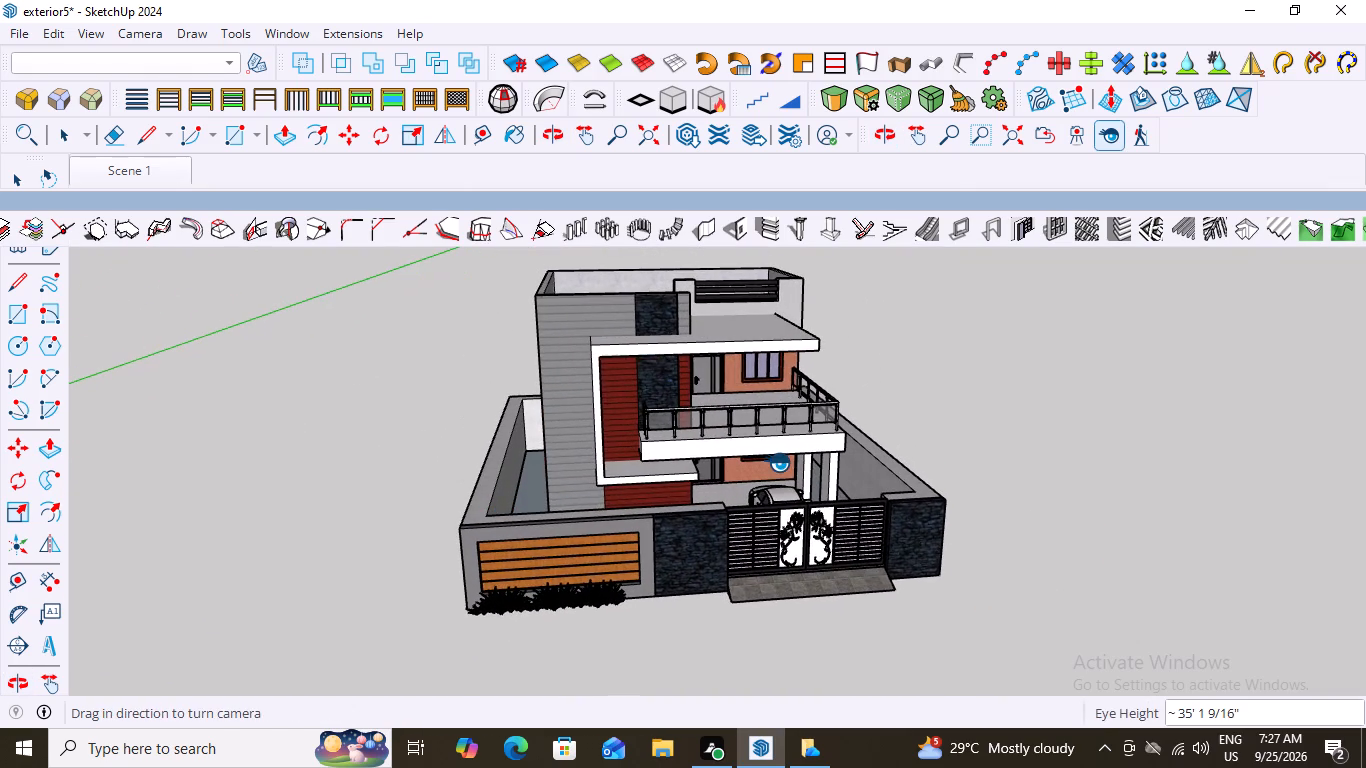
{"action": "scroll", "coordinate": [777, 499], "scroll_direction": "up", "scroll_amount": 3}
{"action": "middle_click_drag", "start_coordinate": [717, 513], "coordinate": [826, 564]}
{"action": "scroll", "coordinate": [826, 564], "scroll_direction": "down", "scroll_amount": 2}
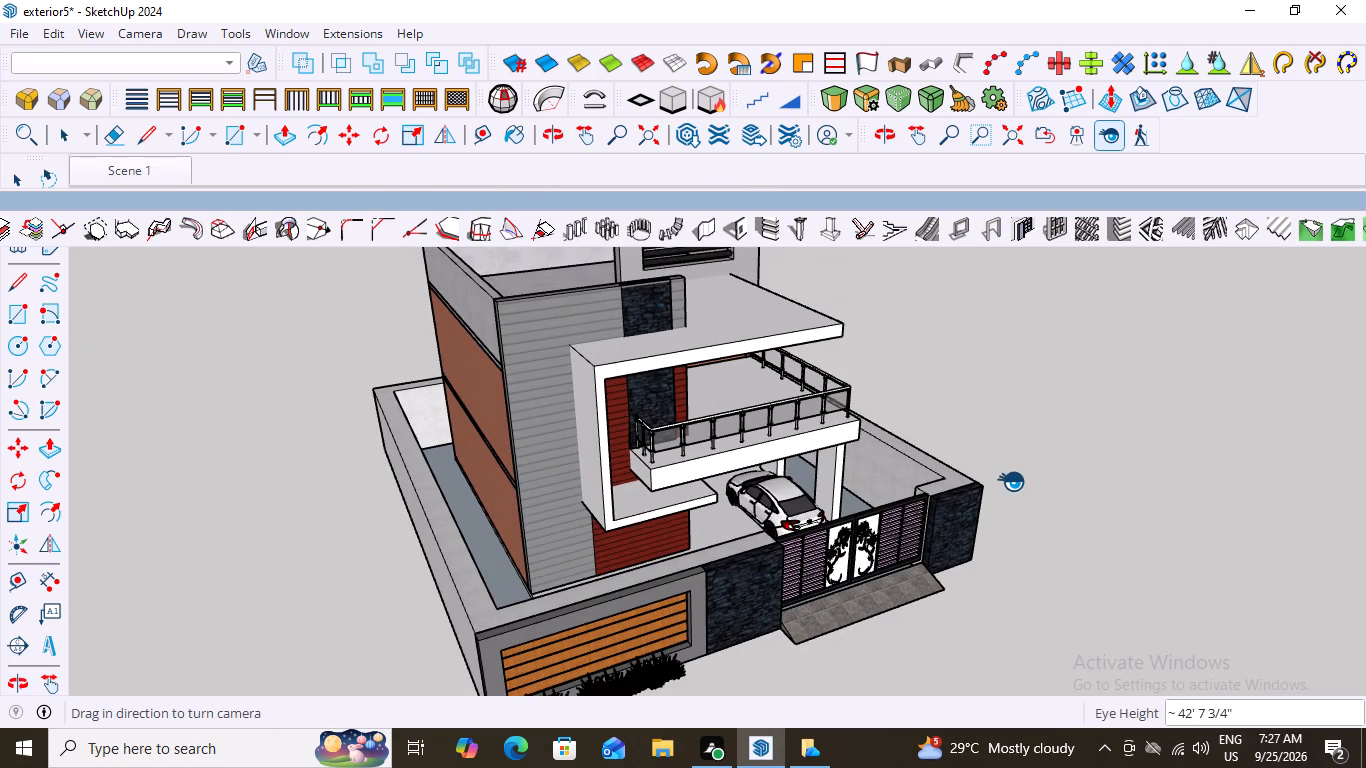
{"action": "key", "text": "space"}
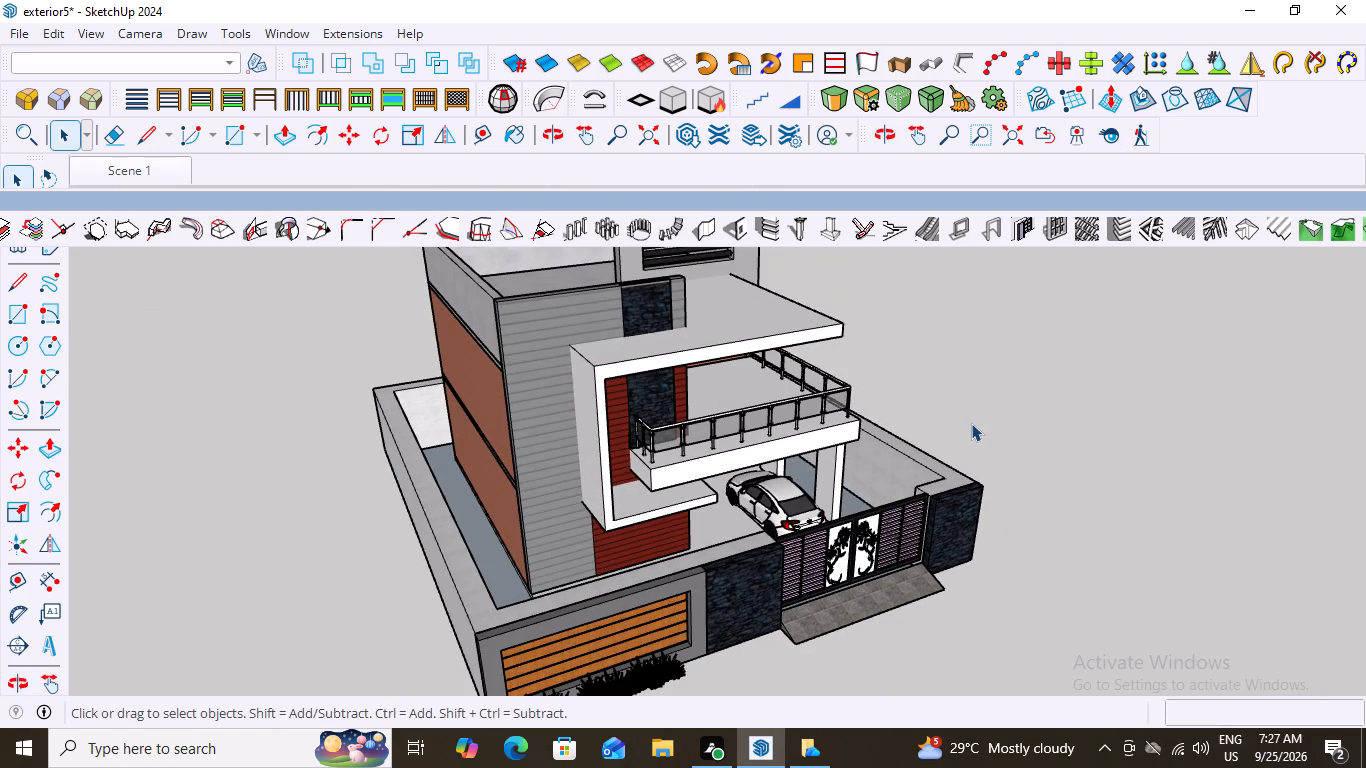
{"action": "scroll", "coordinate": [971, 423], "scroll_direction": "down", "scroll_amount": 1}
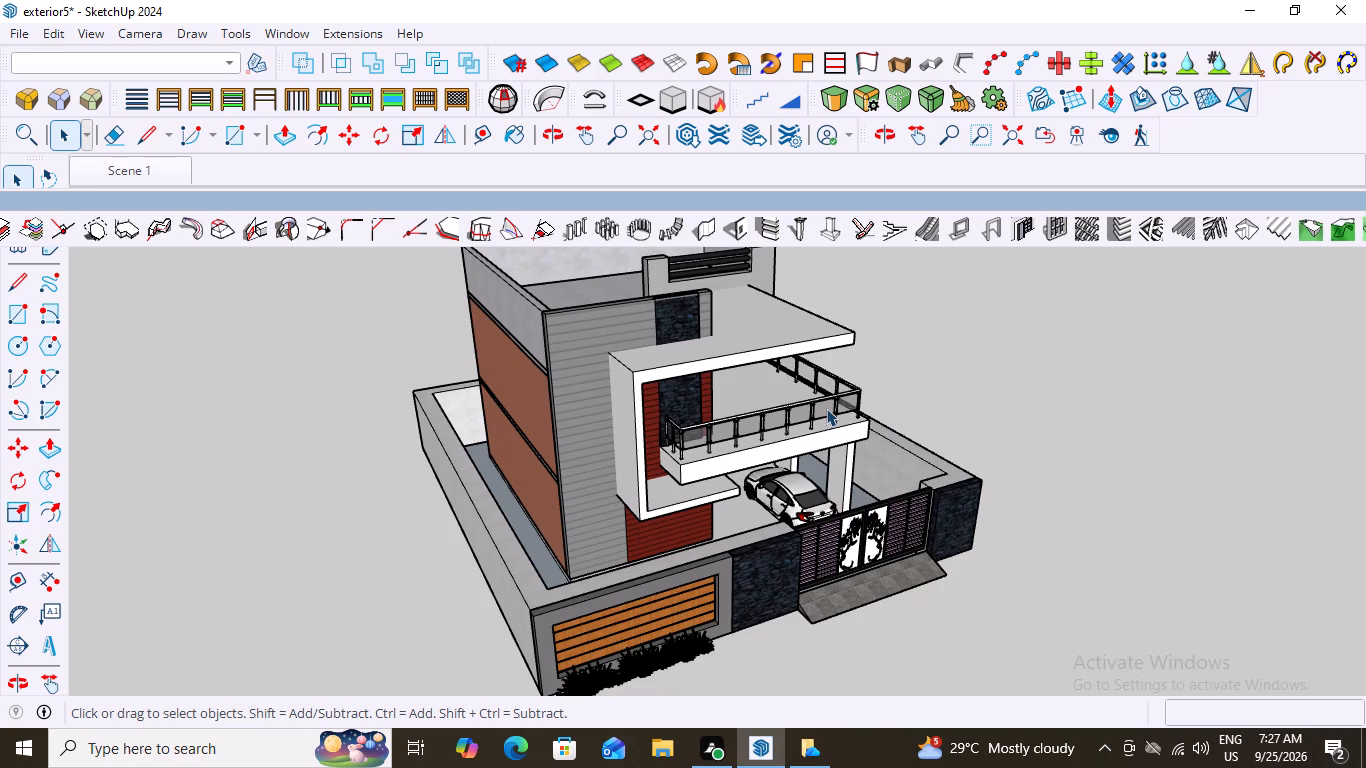
{"action": "right_click", "coordinate": [168, 174]}
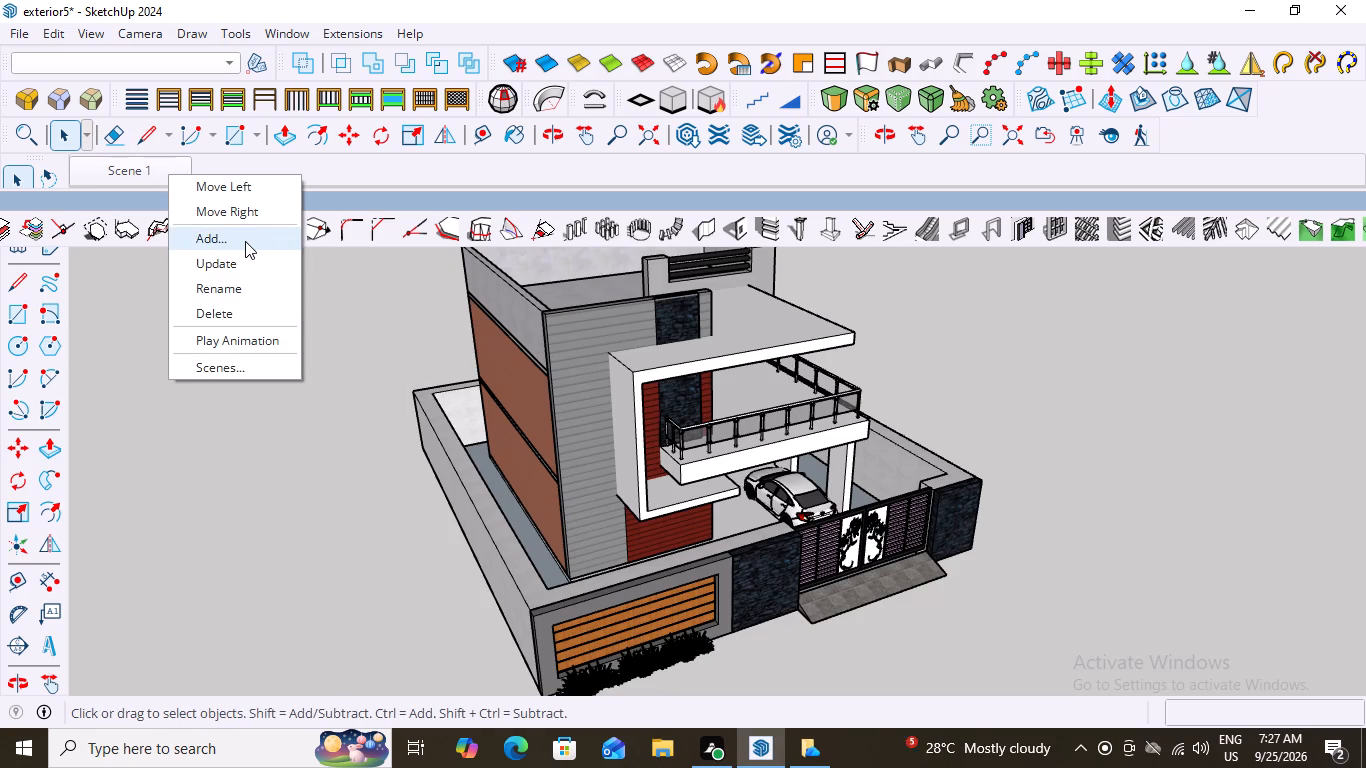
{"action": "left_click", "coordinate": [245, 241]}
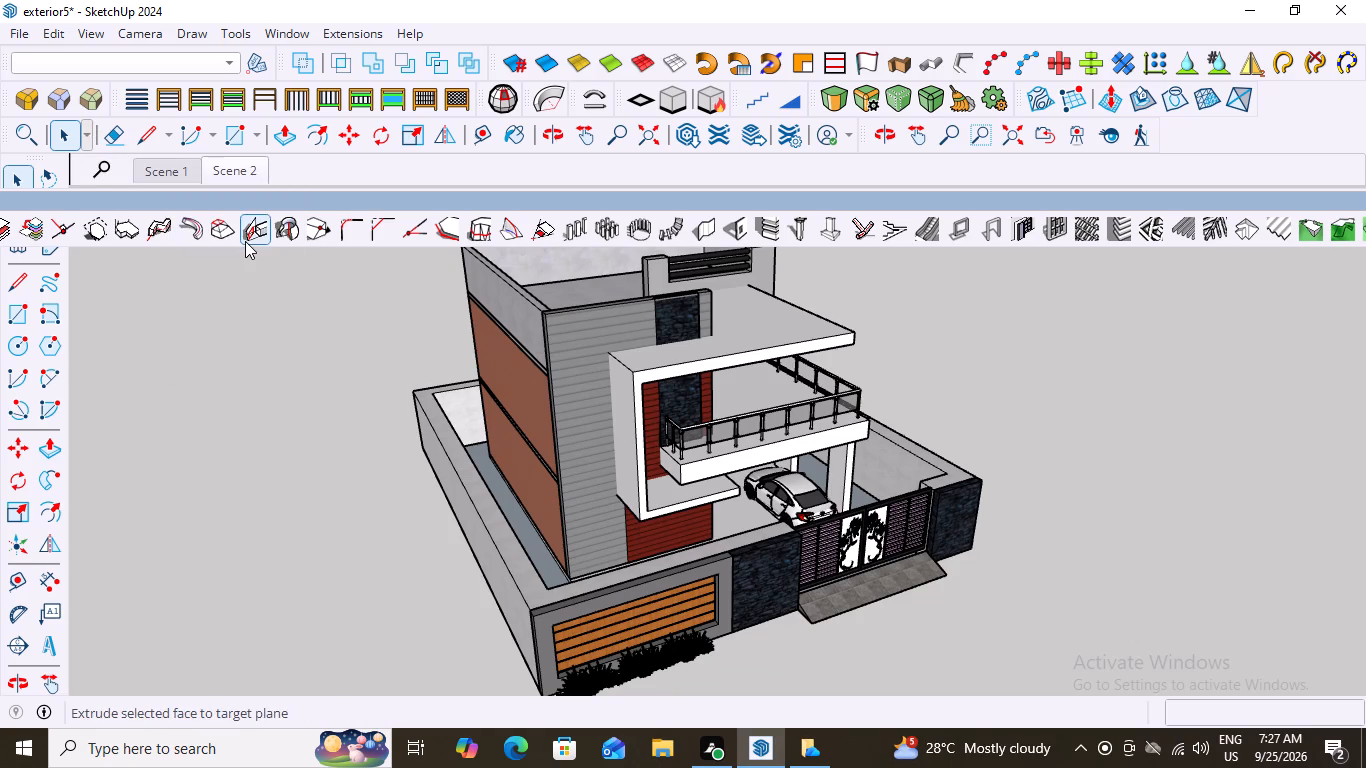
Examine the house from front, low corner and overhead angles, including the slatted boundary wall and the plants below it.
{"action": "scroll", "coordinate": [220, 369], "scroll_direction": "down", "scroll_amount": 2}
{"action": "scroll", "coordinate": [277, 442], "scroll_direction": "down", "scroll_amount": 5}
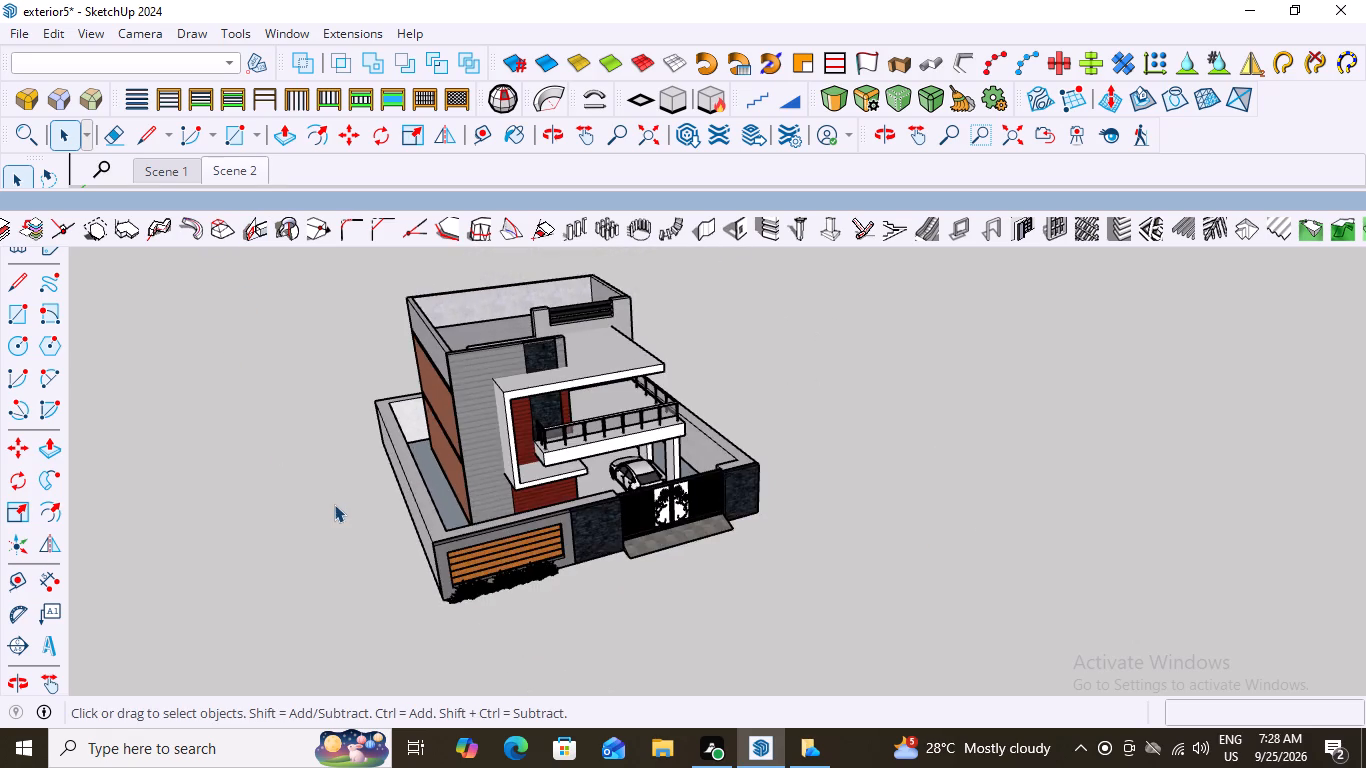
{"action": "scroll", "coordinate": [334, 504], "scroll_direction": "down", "scroll_amount": 2}
{"action": "middle_click_drag", "start_coordinate": [455, 483], "coordinate": [353, 403]}
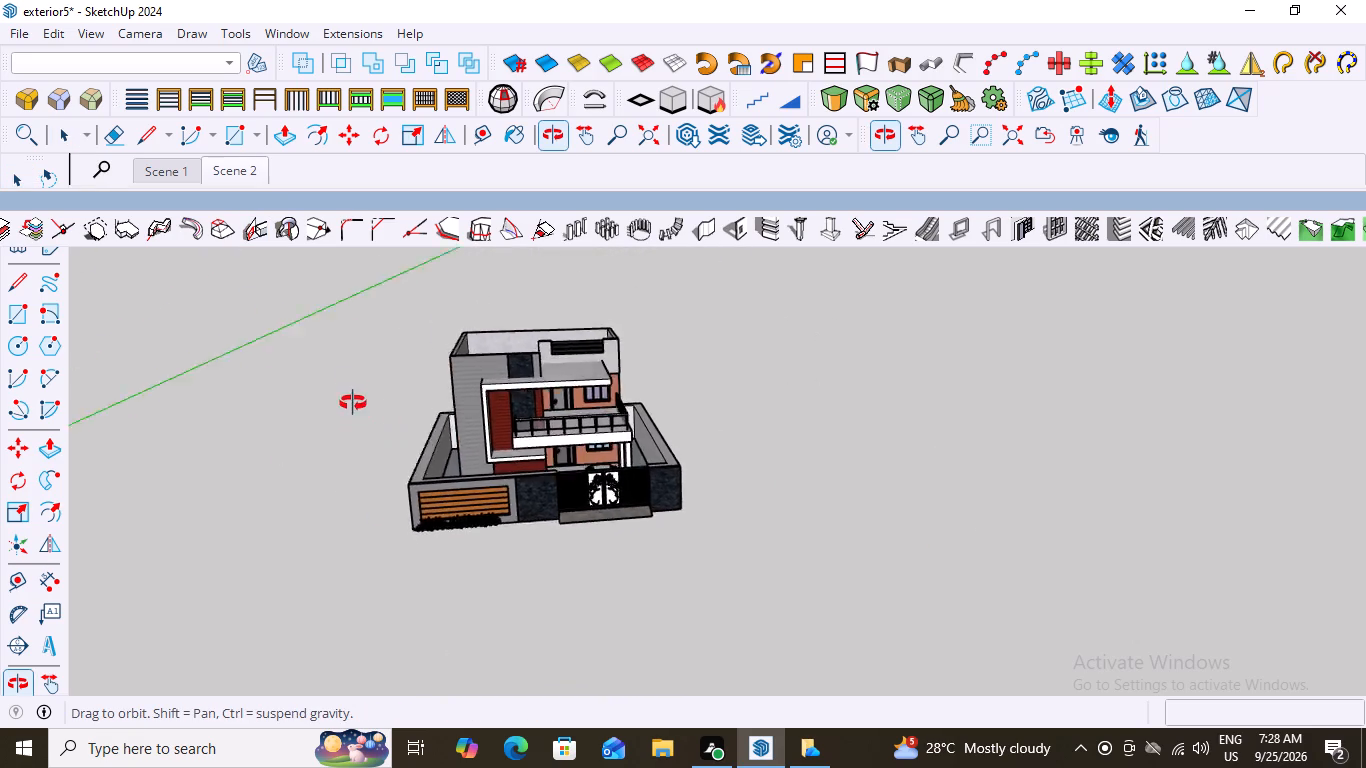
{"action": "middle_click_drag", "start_coordinate": [353, 403], "coordinate": [423, 436]}
{"action": "scroll", "coordinate": [495, 585], "scroll_direction": "up", "scroll_amount": 11}
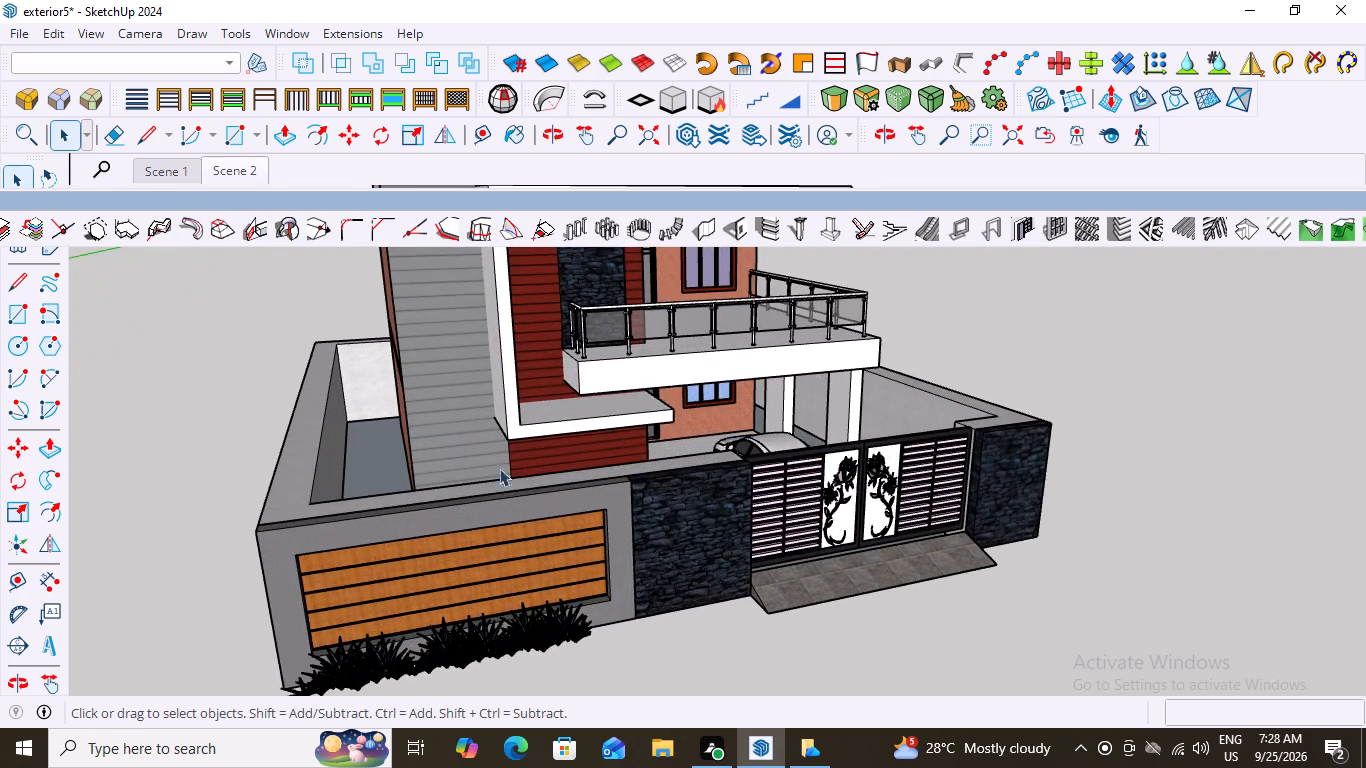
{"action": "middle_click_drag", "start_coordinate": [544, 476], "coordinate": [768, 413]}
{"action": "scroll", "coordinate": [625, 421], "scroll_direction": "down", "scroll_amount": 3}
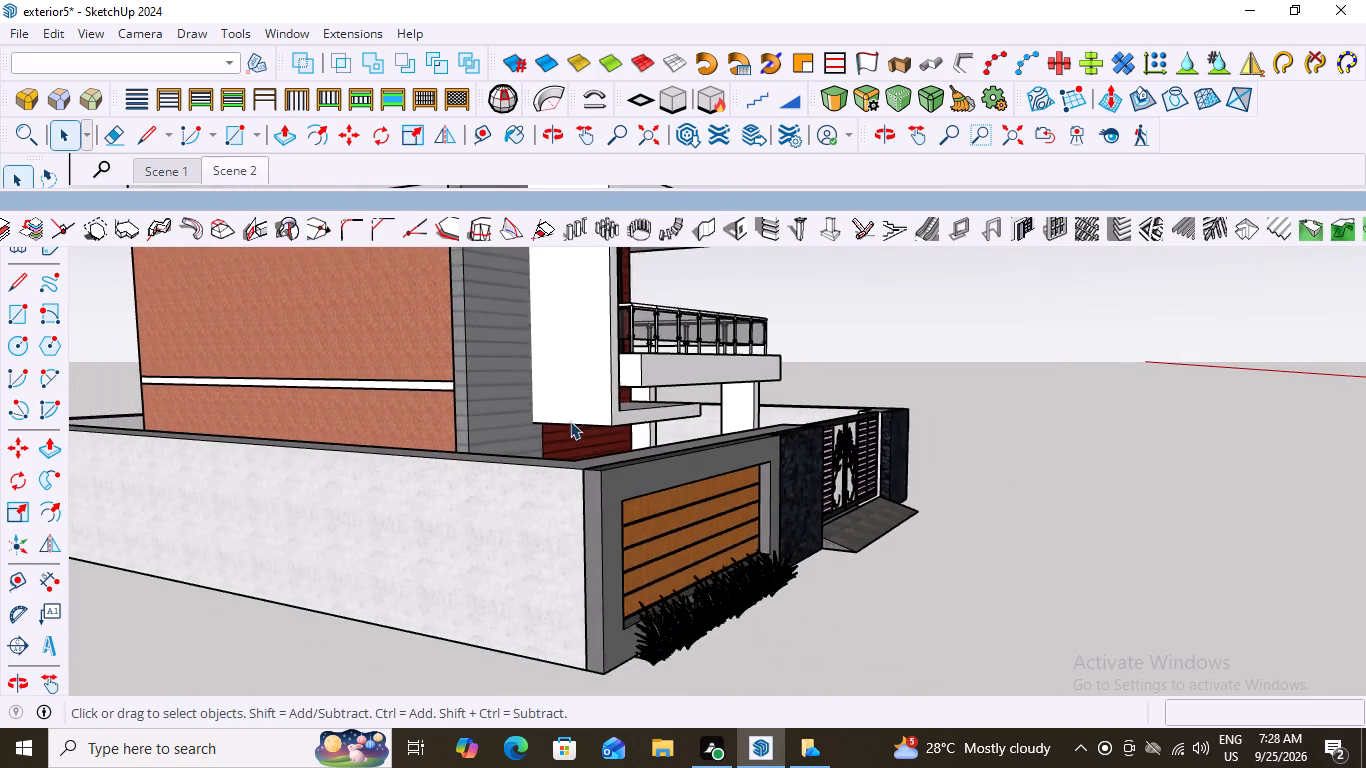
{"action": "scroll", "coordinate": [570, 421], "scroll_direction": "down", "scroll_amount": 1}
{"action": "scroll", "coordinate": [371, 378], "scroll_direction": "down", "scroll_amount": 3}
{"action": "middle_click_drag", "start_coordinate": [643, 433], "coordinate": [360, 659]}
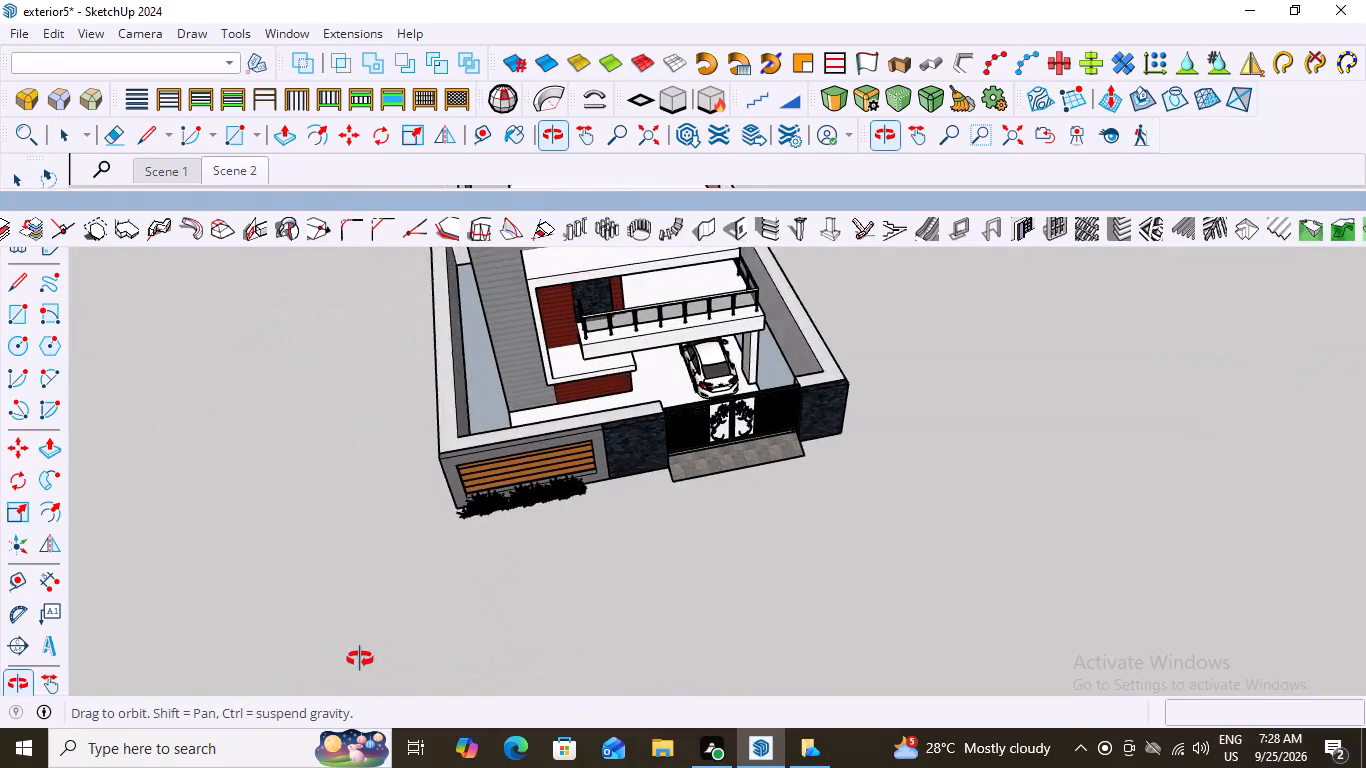
{"action": "middle_click_drag", "start_coordinate": [360, 659], "coordinate": [366, 644]}
{"action": "scroll", "coordinate": [558, 499], "scroll_direction": "up", "scroll_amount": 15}
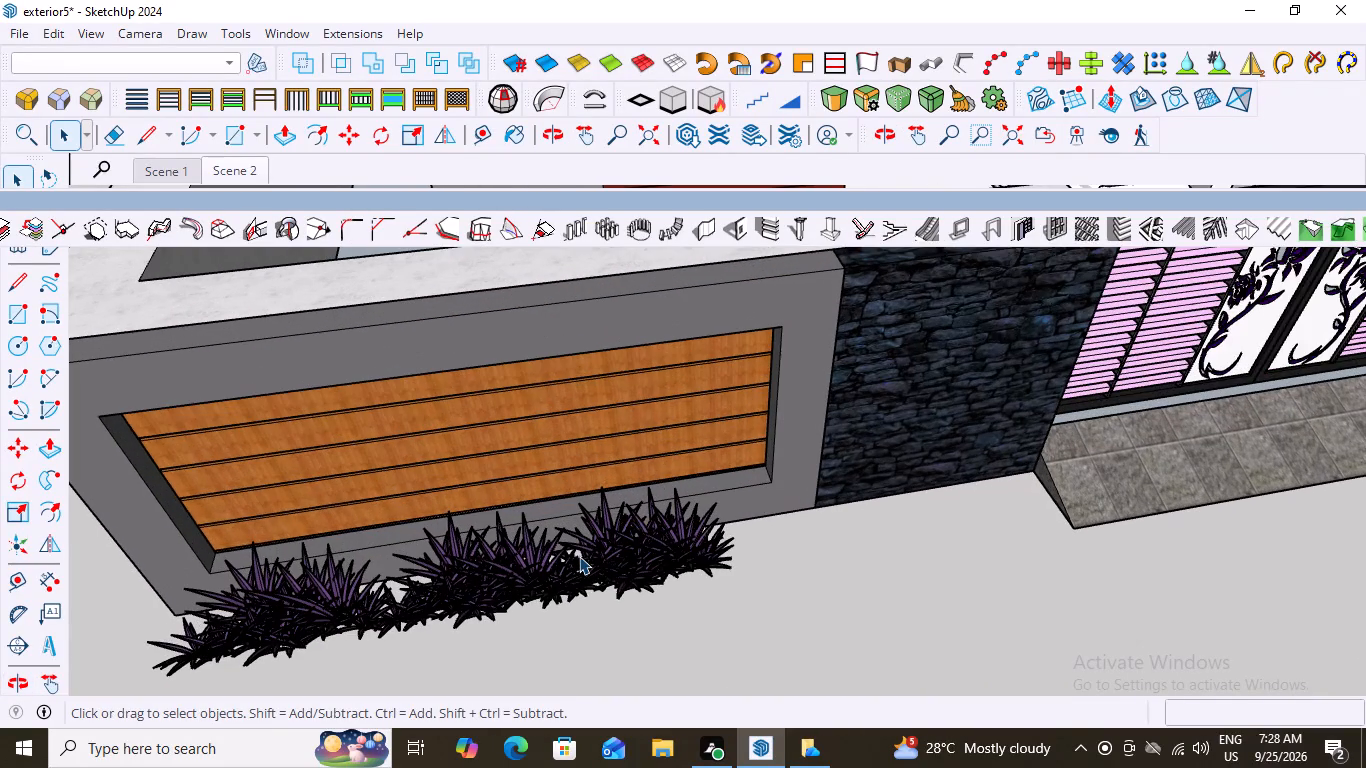
{"action": "scroll", "coordinate": [551, 538], "scroll_direction": "down", "scroll_amount": 19}
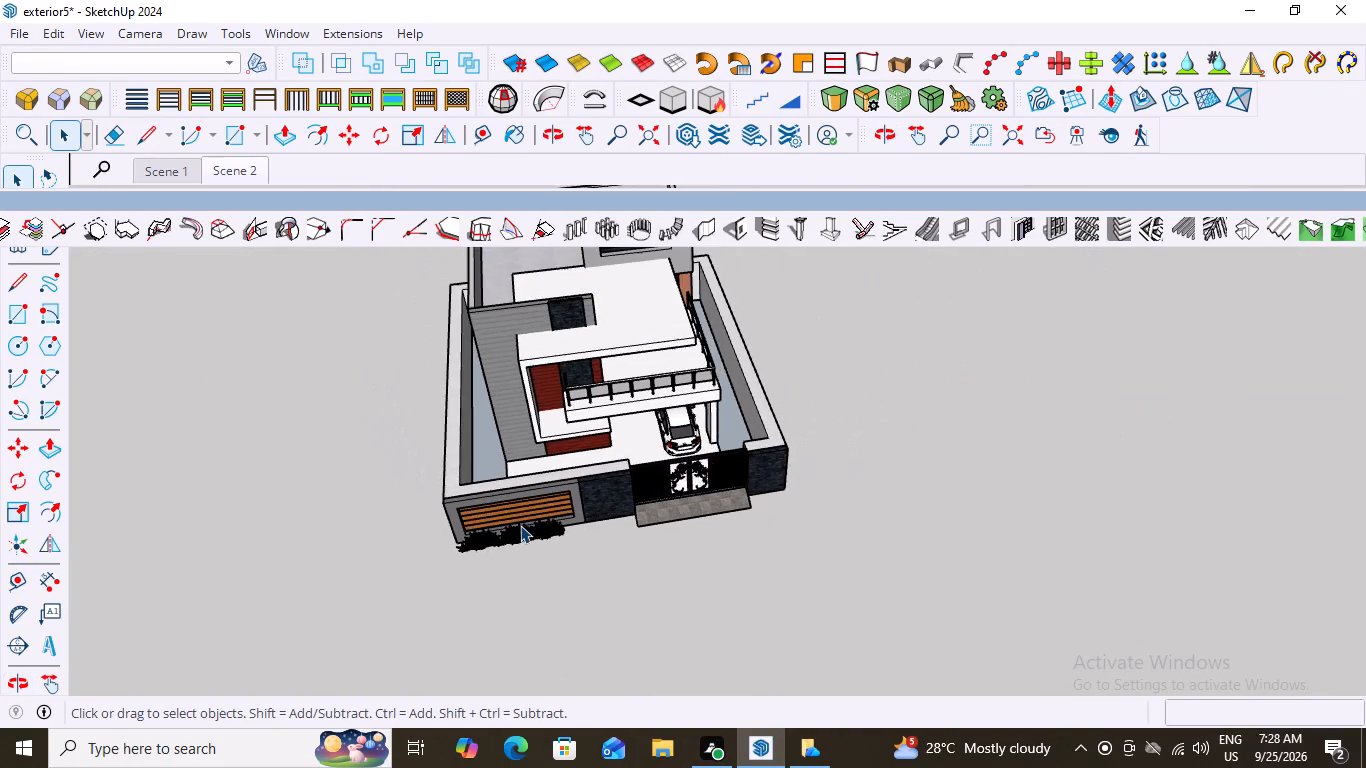
Add a third scene with a slightly raised view from the gate-side corner, showing the balcony, gate and long plain boundary wall.
{"action": "middle_click_drag", "start_coordinate": [560, 461], "coordinate": [803, 301]}
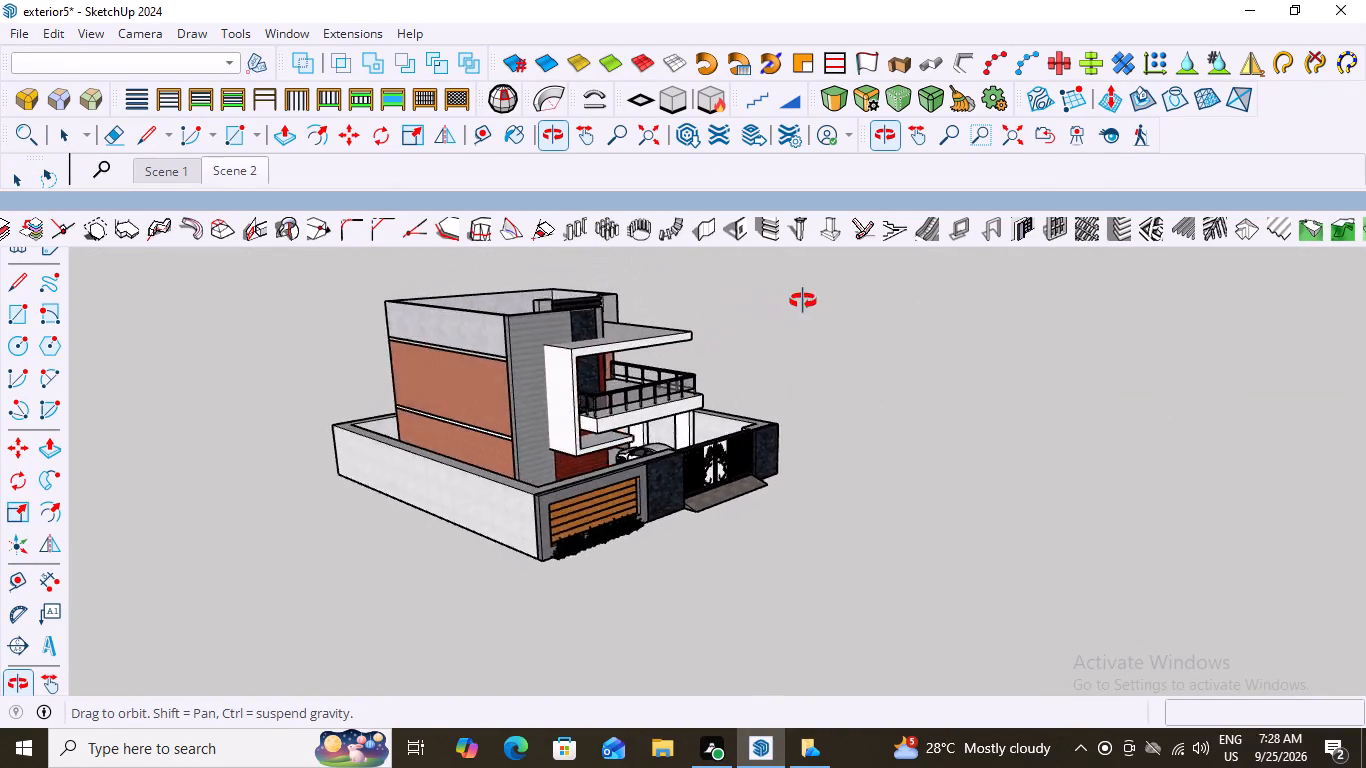
{"action": "middle_click_drag", "start_coordinate": [803, 301], "coordinate": [284, 412]}
{"action": "scroll", "coordinate": [424, 475], "scroll_direction": "down", "scroll_amount": 4}
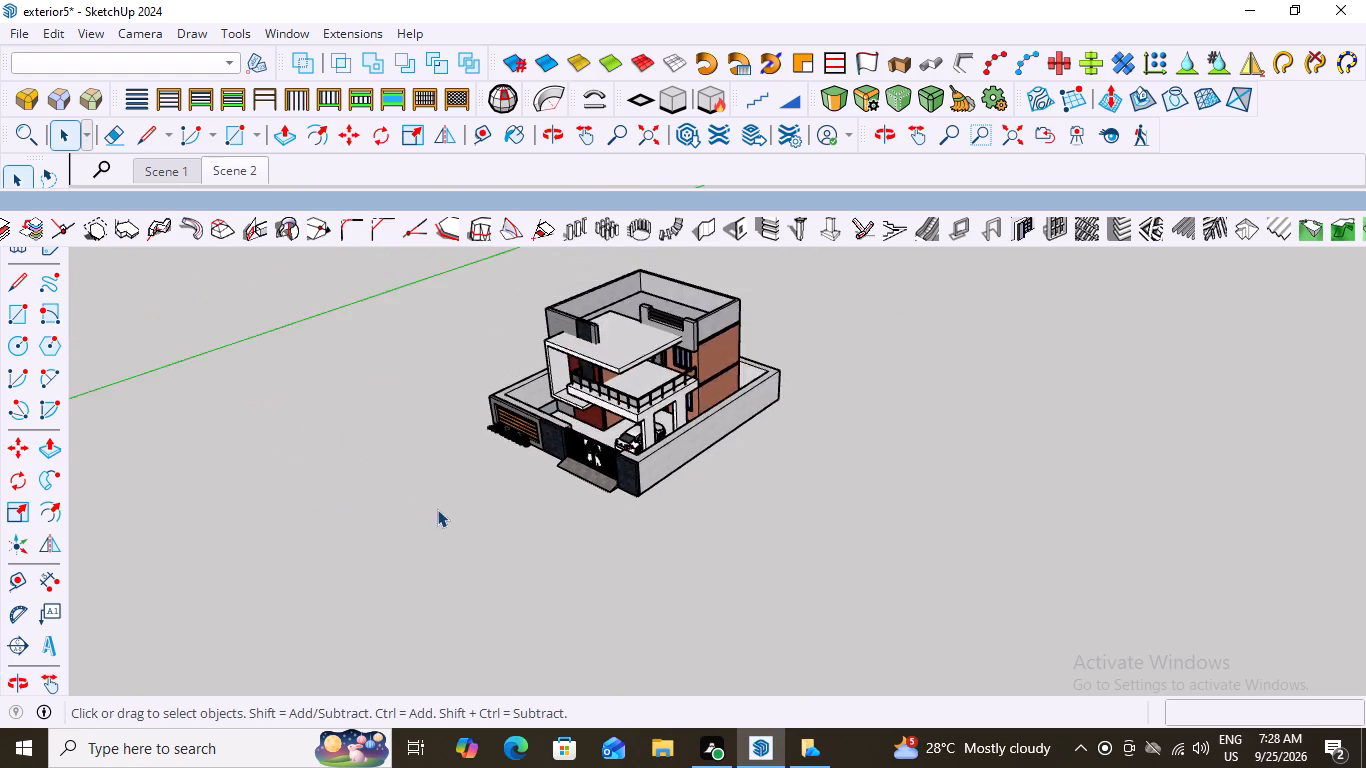
{"action": "scroll", "coordinate": [437, 509], "scroll_direction": "down", "scroll_amount": 3}
{"action": "middle_click_drag", "start_coordinate": [566, 411], "coordinate": [610, 299]}
{"action": "scroll", "coordinate": [601, 423], "scroll_direction": "up", "scroll_amount": 2}
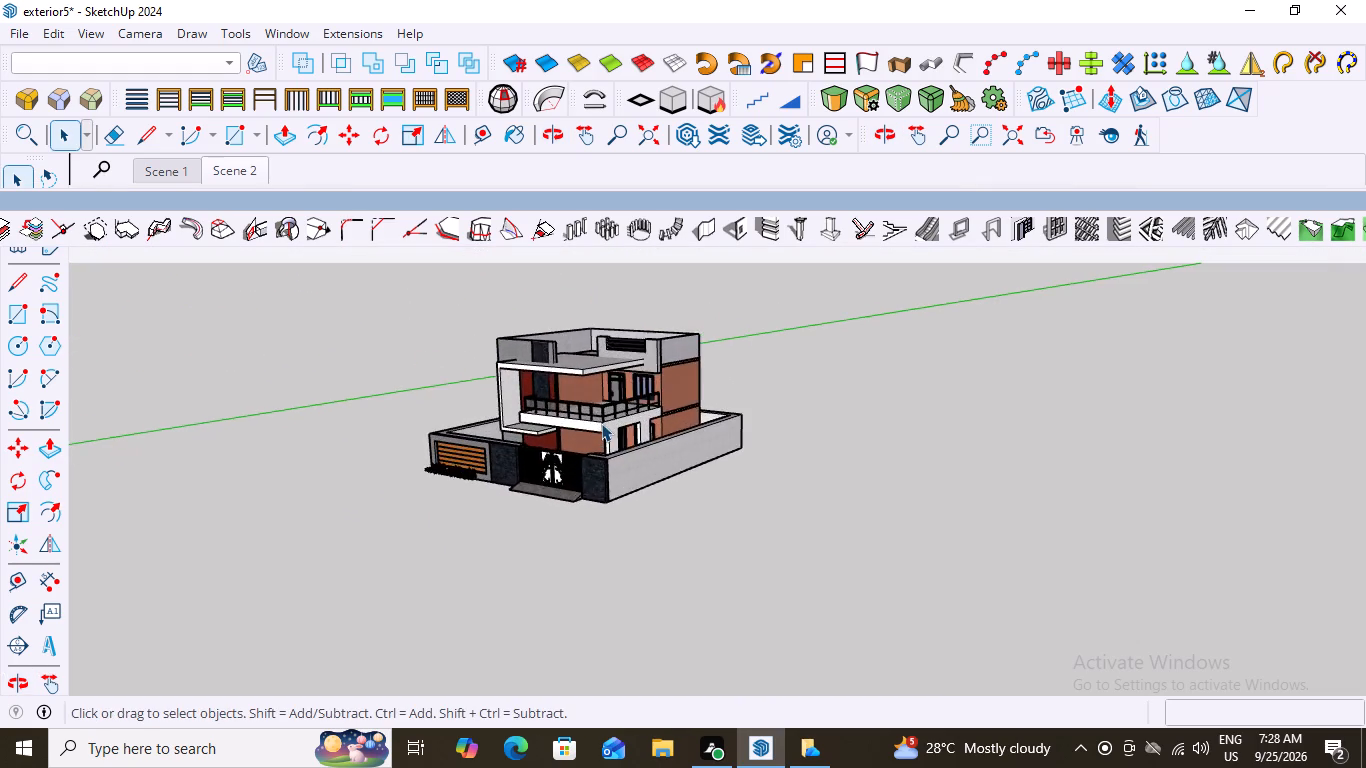
{"action": "scroll", "coordinate": [601, 423], "scroll_direction": "up", "scroll_amount": 7}
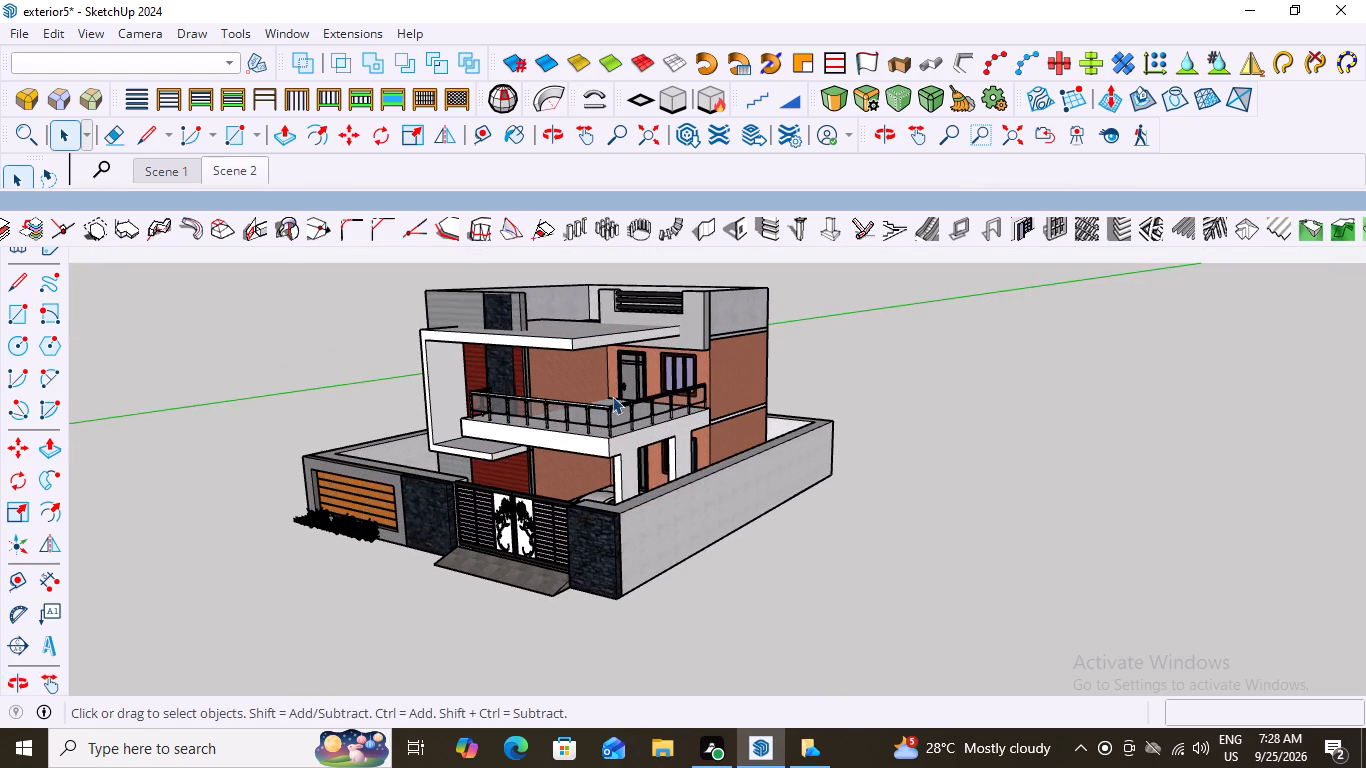
{"action": "middle_click_drag", "start_coordinate": [612, 396], "coordinate": [537, 383]}
{"action": "scroll", "coordinate": [541, 453], "scroll_direction": "up", "scroll_amount": 3}
{"action": "scroll", "coordinate": [541, 453], "scroll_direction": "down", "scroll_amount": 3}
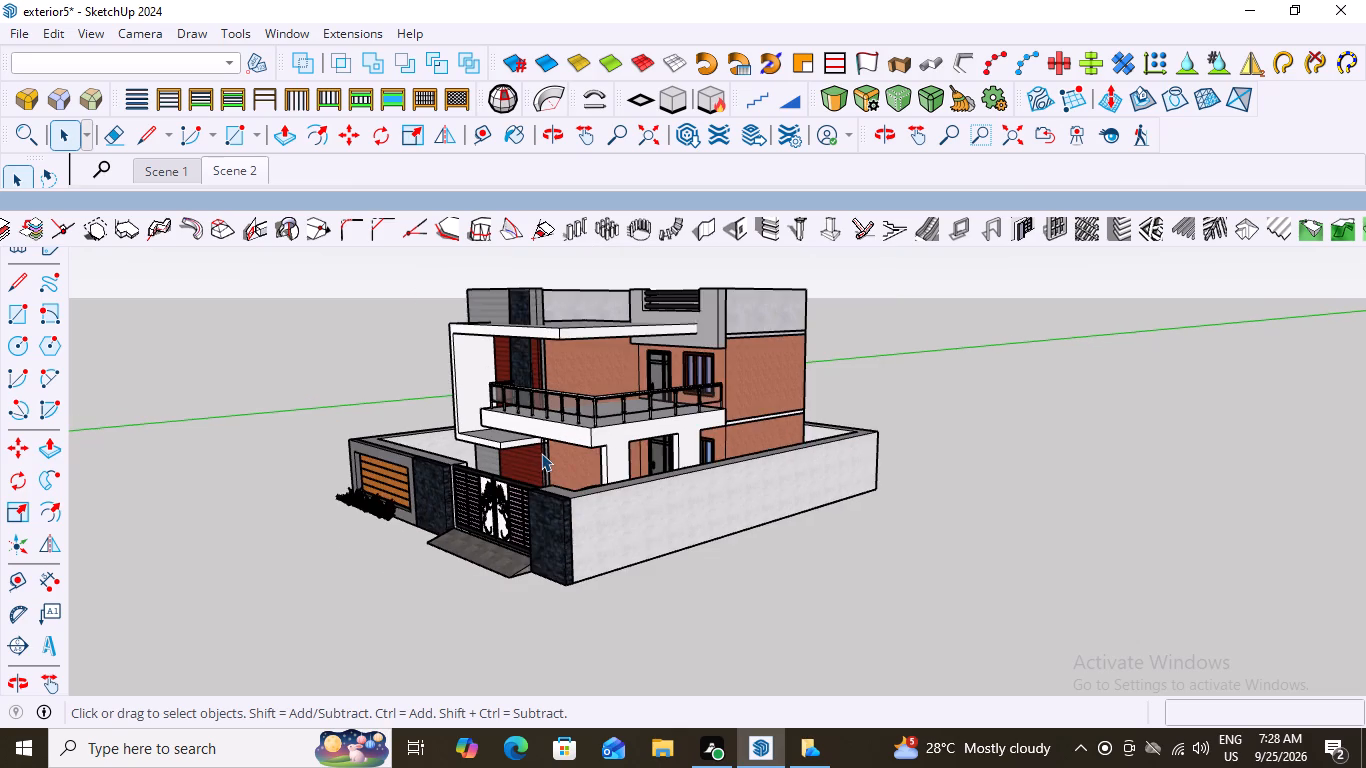
{"action": "scroll", "coordinate": [541, 453], "scroll_direction": "down", "scroll_amount": 2}
{"action": "scroll", "coordinate": [539, 309], "scroll_direction": "up", "scroll_amount": 3}
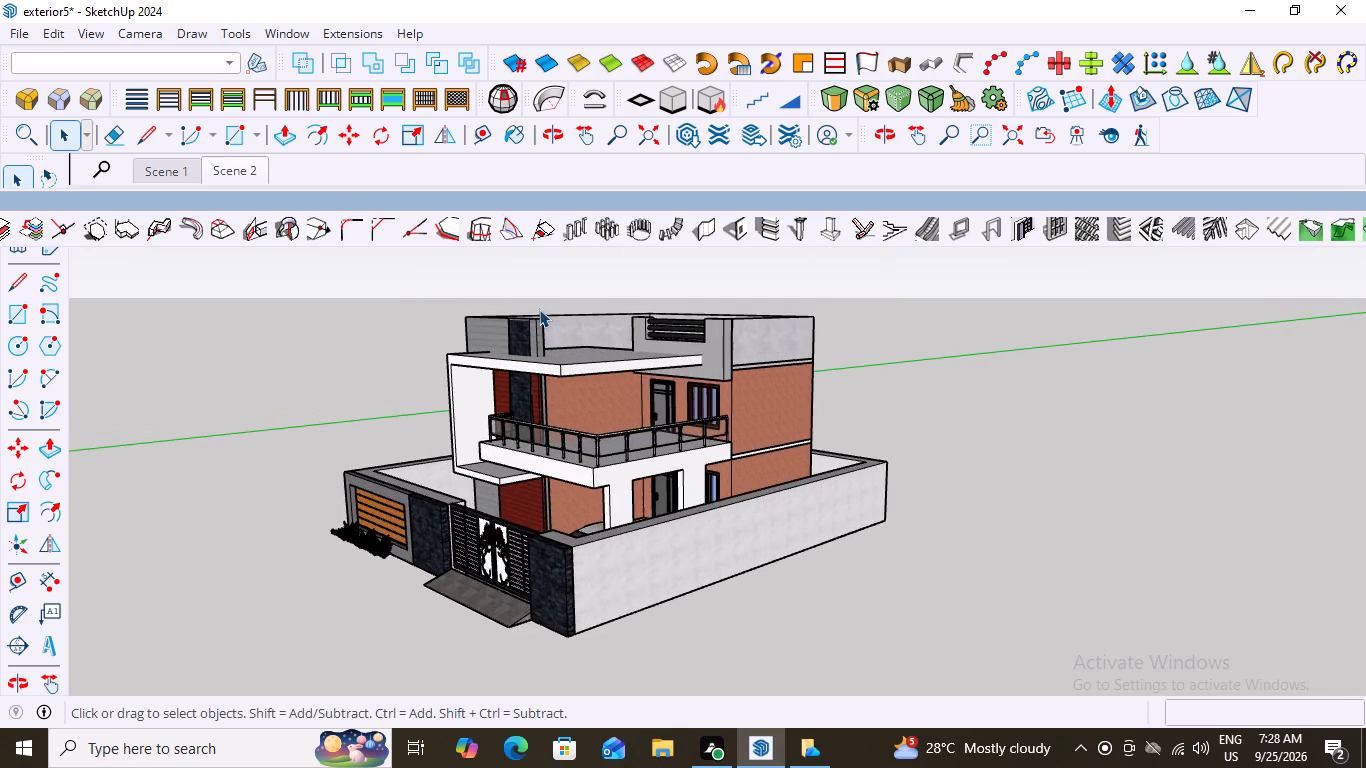
{"action": "scroll", "coordinate": [539, 309], "scroll_direction": "up", "scroll_amount": 2}
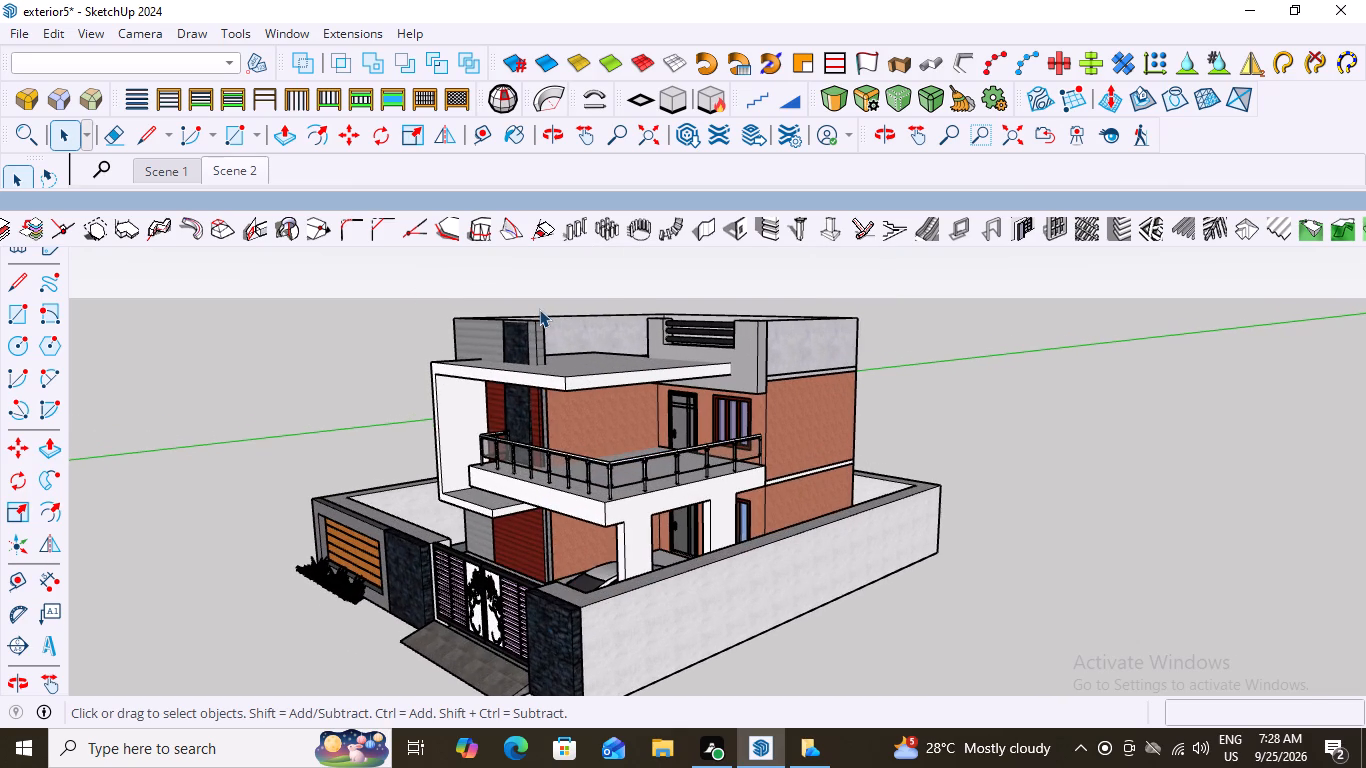
{"action": "scroll", "coordinate": [539, 309], "scroll_direction": "down", "scroll_amount": 1}
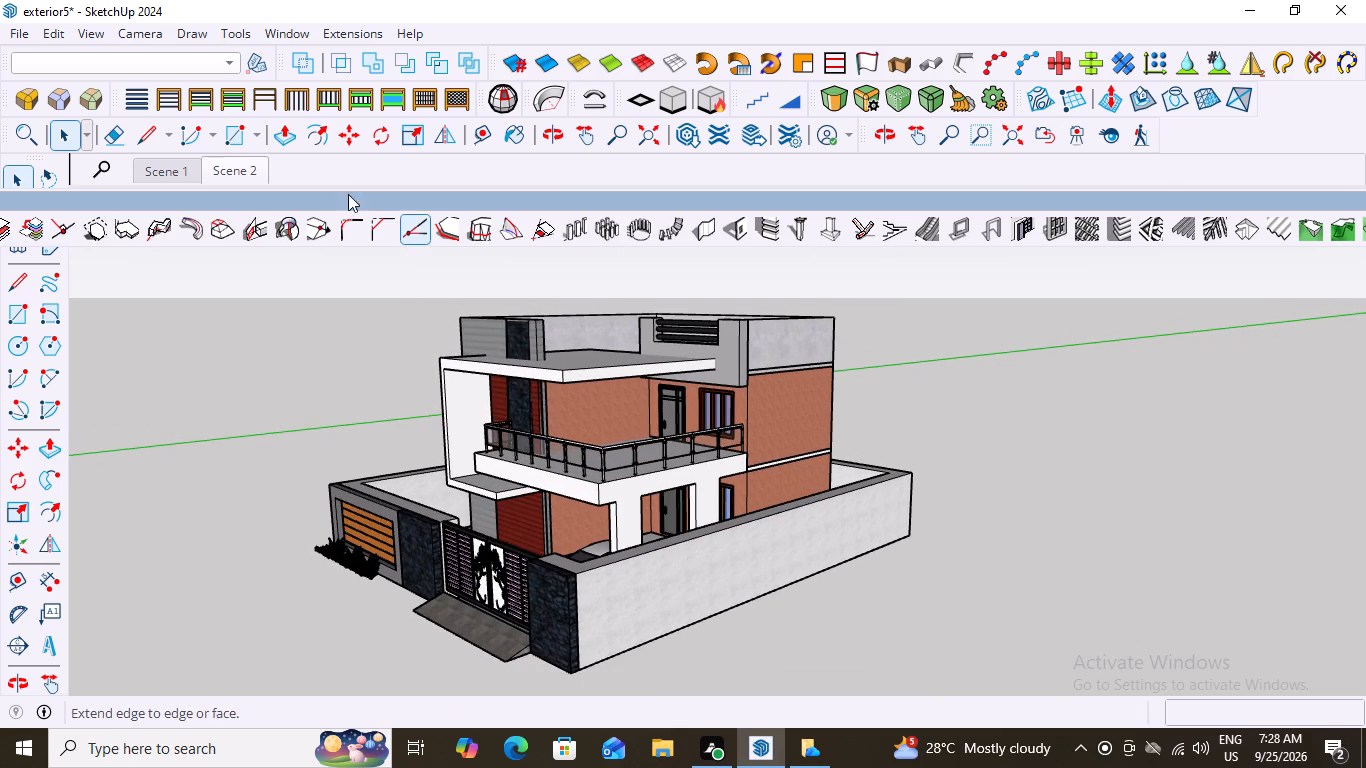
{"action": "right_click", "coordinate": [256, 179]}
{"action": "left_click", "coordinate": [332, 247]}
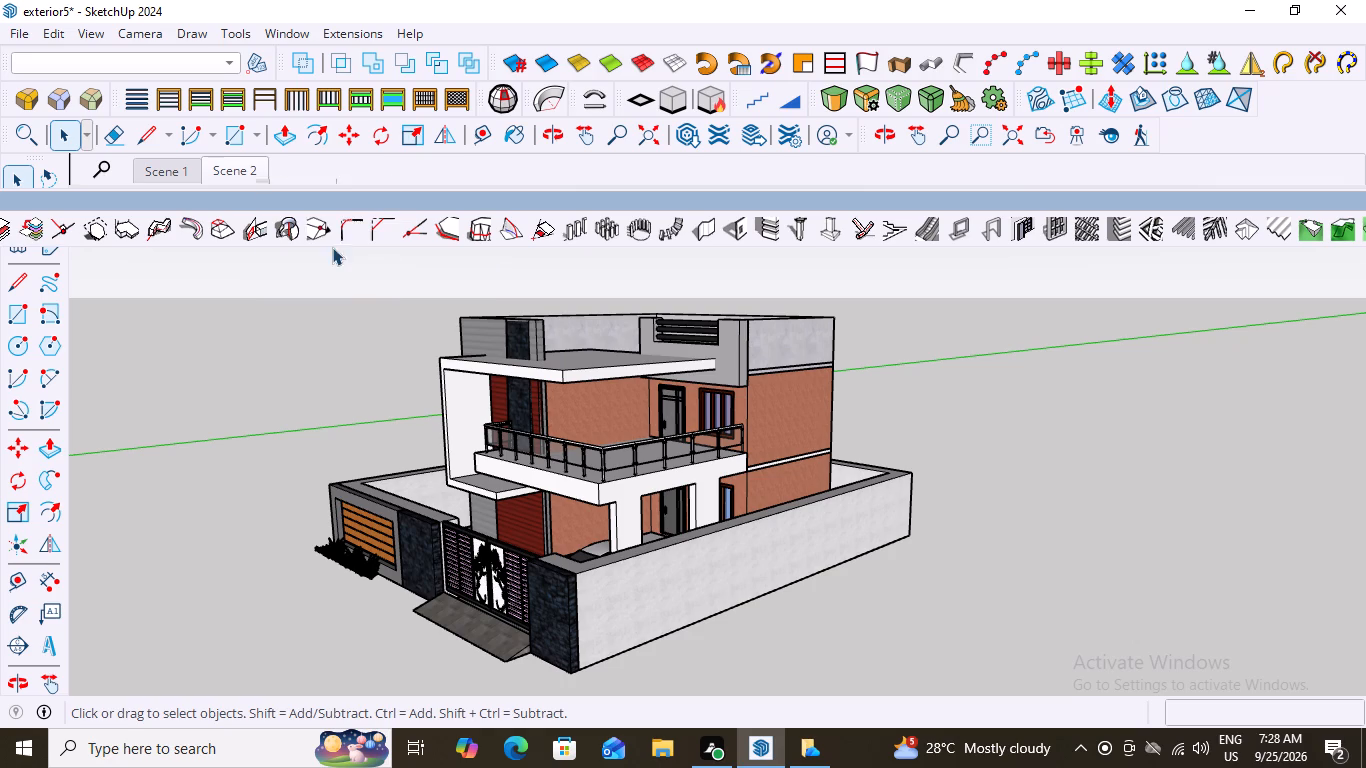
Add a fourth scene with a slightly raised view from the opposite corner, showing the brick side wall, slatted boundary wall and gate.
{"action": "scroll", "coordinate": [324, 553], "scroll_direction": "down", "scroll_amount": 2}
{"action": "scroll", "coordinate": [406, 553], "scroll_direction": "down", "scroll_amount": 2}
{"action": "middle_click_drag", "start_coordinate": [421, 575], "coordinate": [494, 584]}
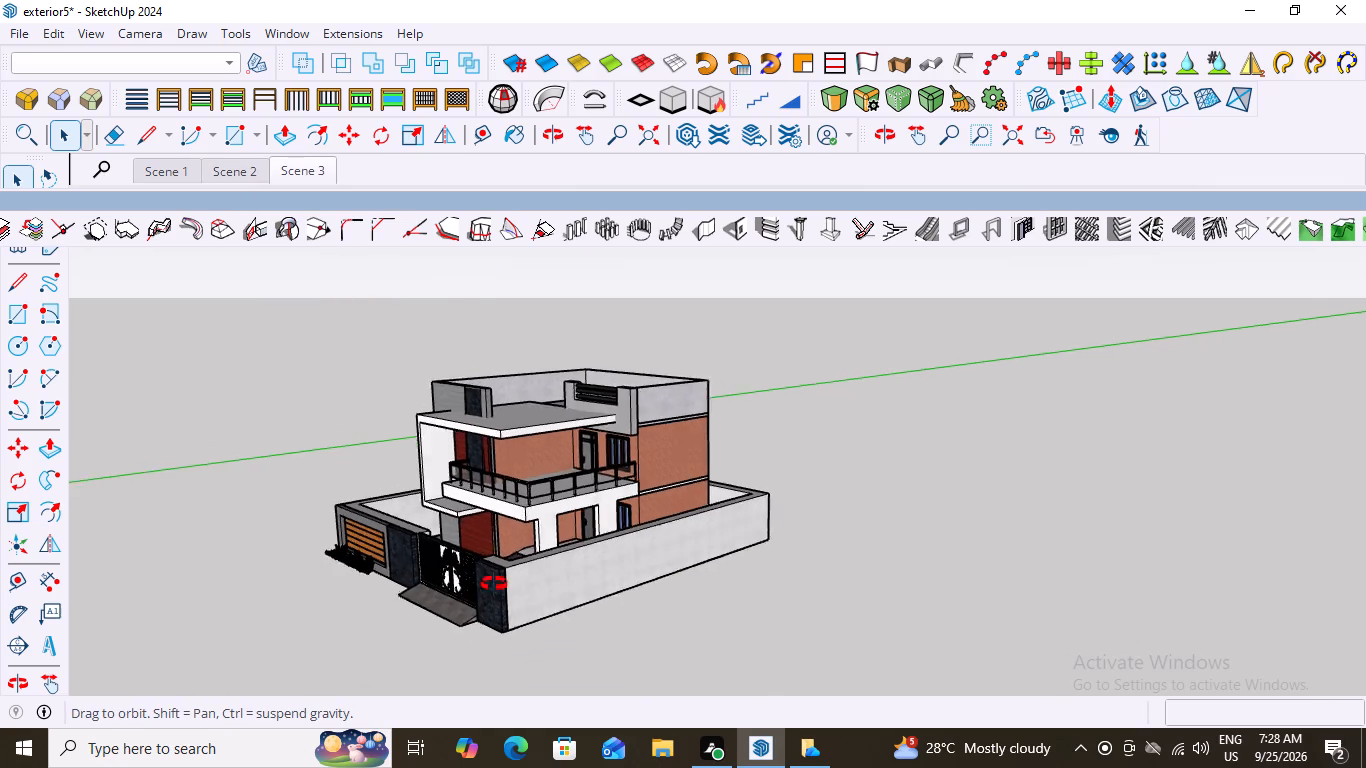
{"action": "middle_click_drag", "start_coordinate": [494, 584], "coordinate": [940, 478]}
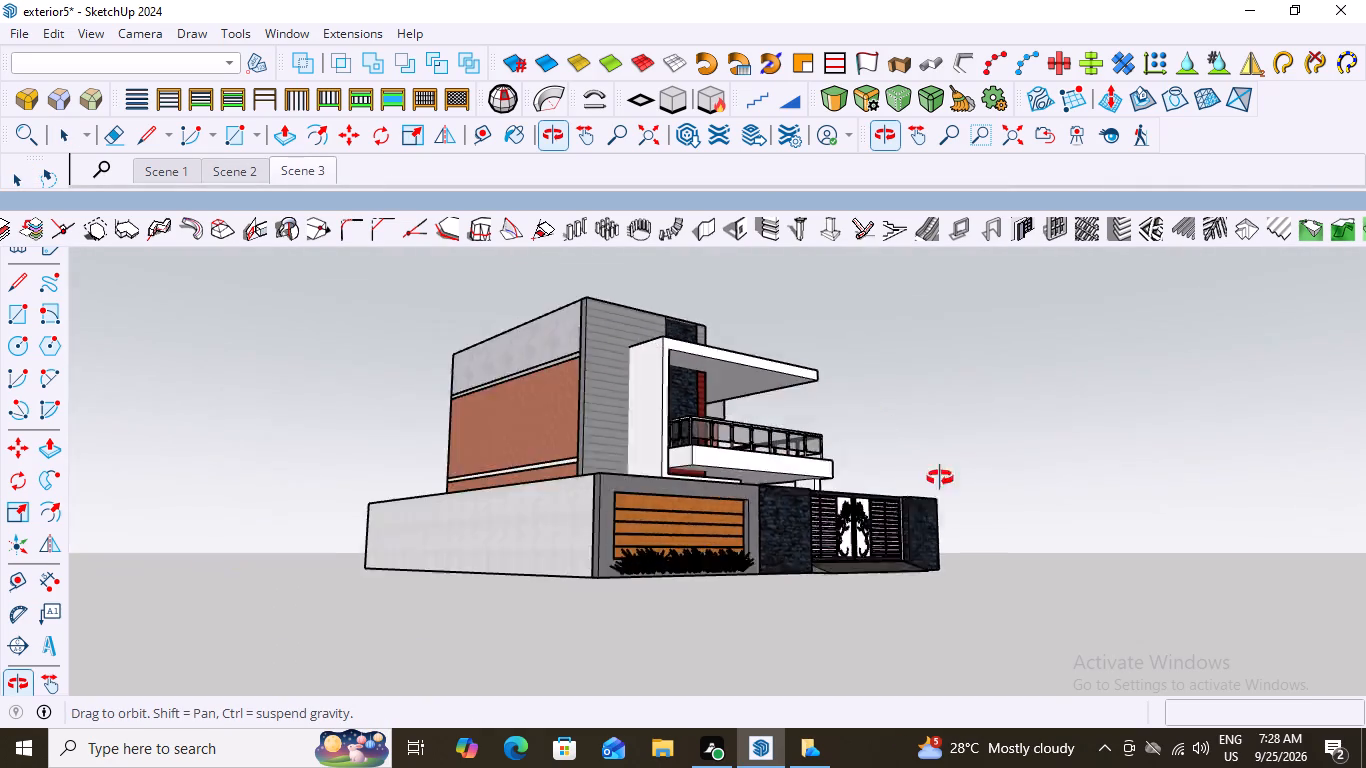
{"action": "middle_click_drag", "start_coordinate": [940, 478], "coordinate": [1233, 522]}
{"action": "middle_click_drag", "start_coordinate": [905, 525], "coordinate": [526, 571]}
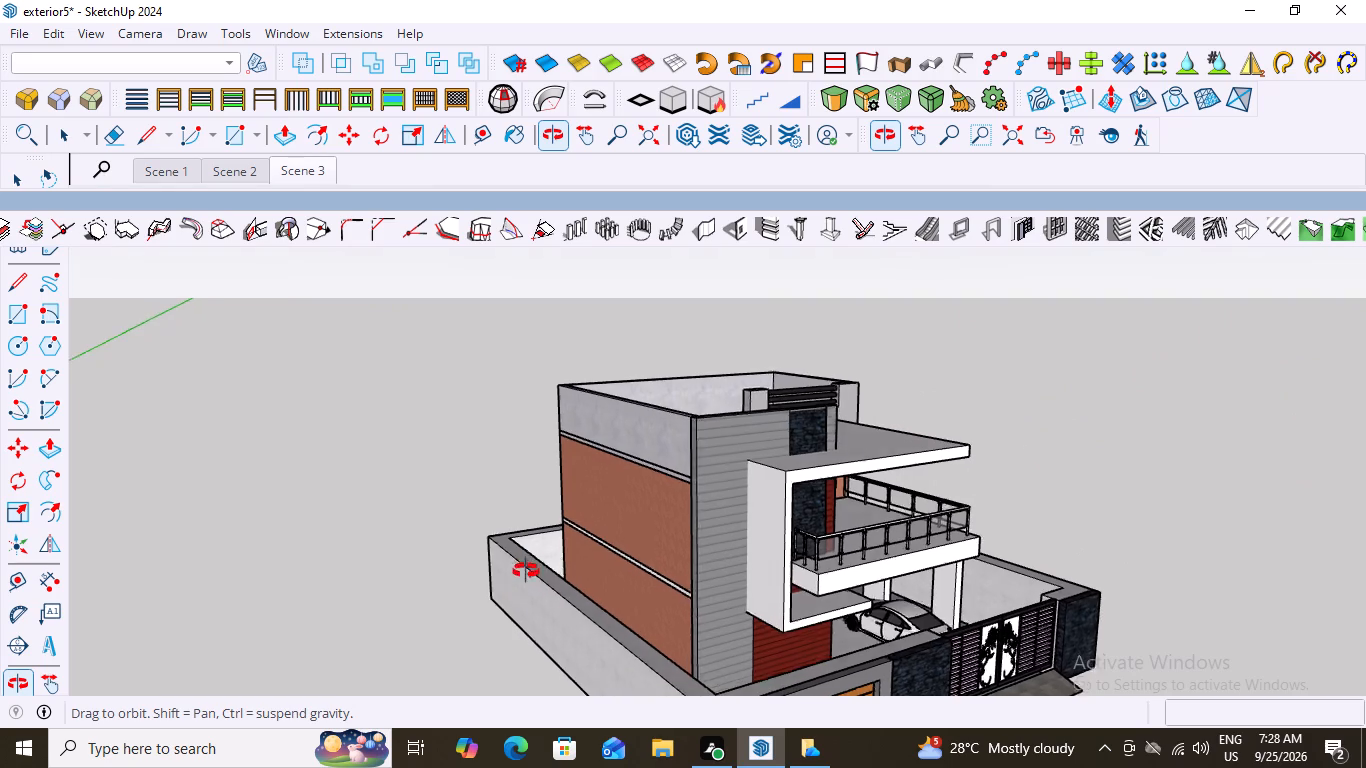
{"action": "middle_click_drag", "start_coordinate": [526, 571], "coordinate": [527, 556]}
{"action": "scroll", "coordinate": [527, 556], "scroll_direction": "up", "scroll_amount": 1}
{"action": "scroll", "coordinate": [527, 556], "scroll_direction": "down", "scroll_amount": 6}
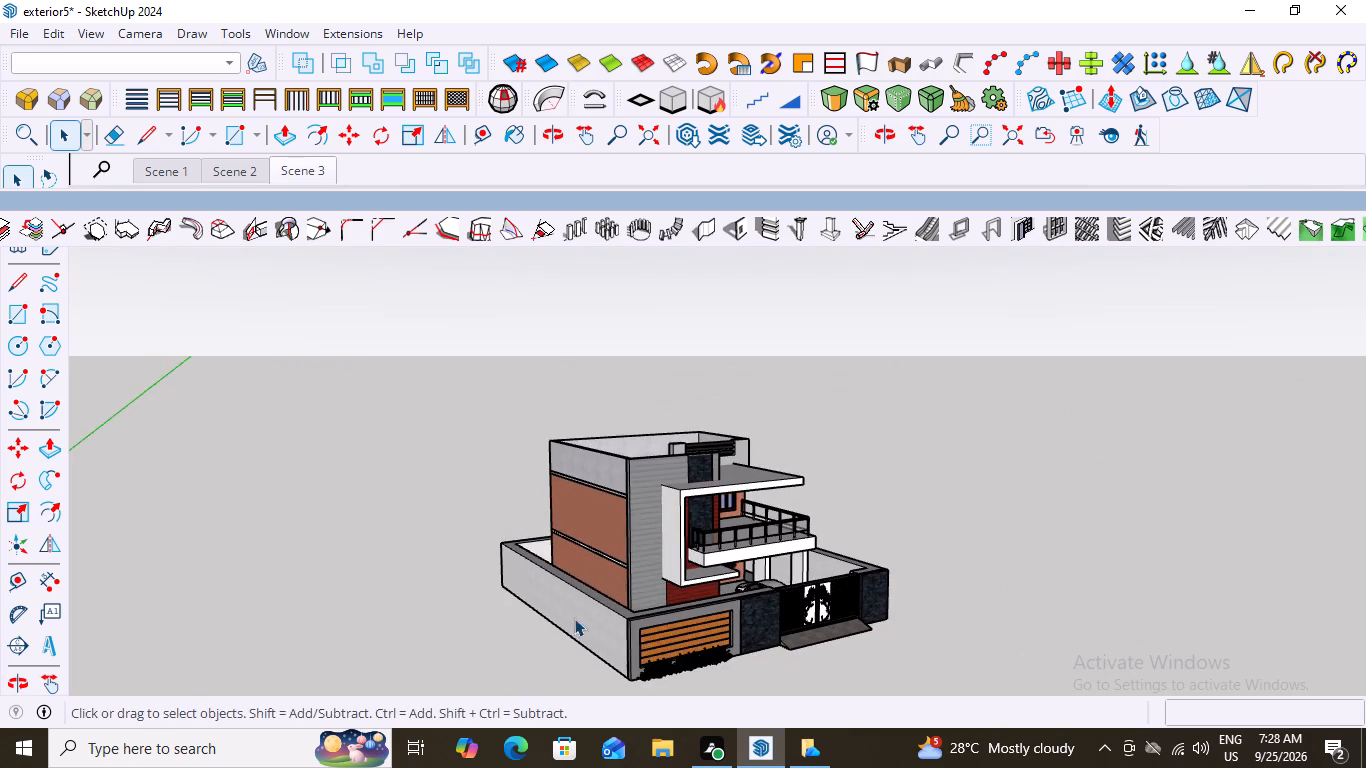
{"action": "middle_click_drag", "start_coordinate": [598, 647], "coordinate": [663, 660]}
{"action": "scroll", "coordinate": [696, 697], "scroll_direction": "up", "scroll_amount": 6}
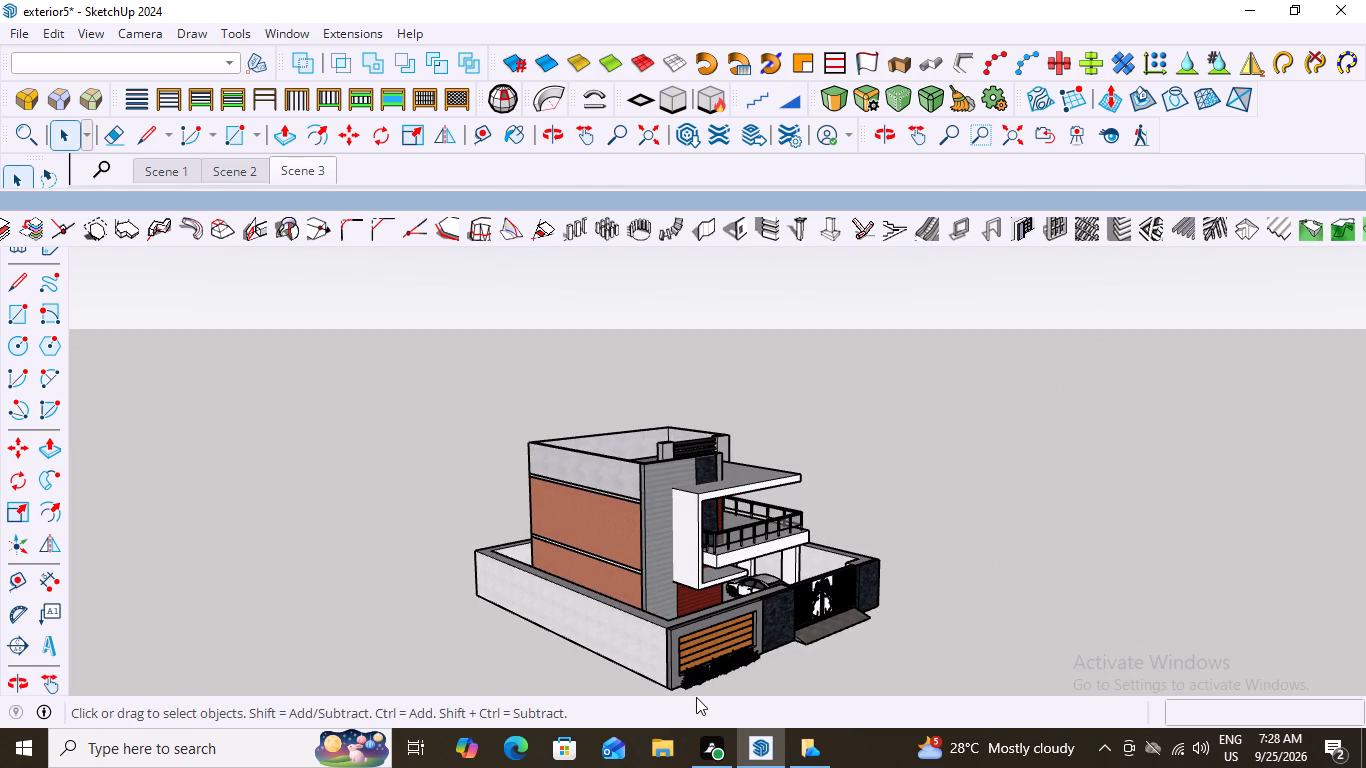
{"action": "scroll", "coordinate": [665, 647], "scroll_direction": "up", "scroll_amount": 5}
{"action": "scroll", "coordinate": [714, 614], "scroll_direction": "down", "scroll_amount": 2}
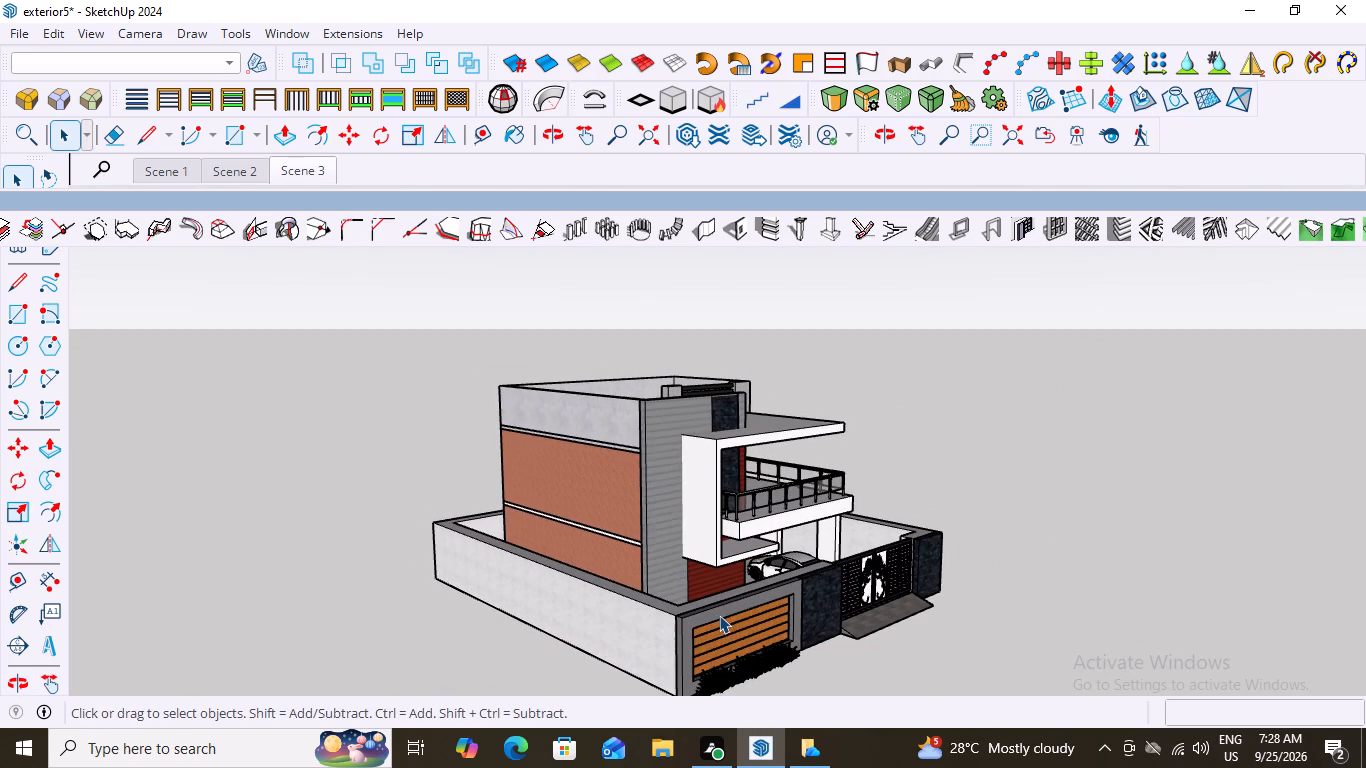
{"action": "scroll", "coordinate": [778, 558], "scroll_direction": "down", "scroll_amount": 2}
{"action": "middle_click_drag", "start_coordinate": [727, 610], "coordinate": [746, 585]}
{"action": "scroll", "coordinate": [727, 621], "scroll_direction": "up", "scroll_amount": 2}
{"action": "middle_click_drag", "start_coordinate": [708, 660], "coordinate": [642, 681]}
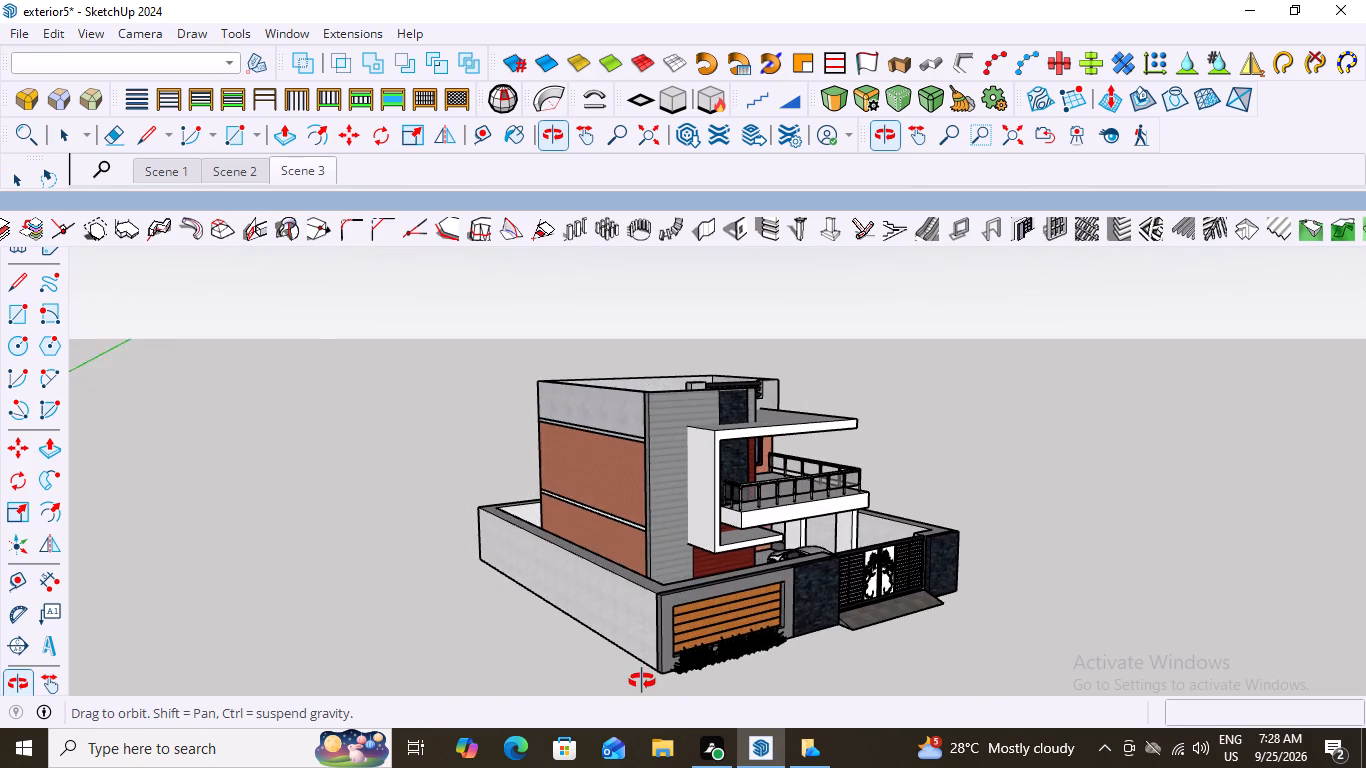
{"action": "middle_click_drag", "start_coordinate": [642, 681], "coordinate": [637, 691]}
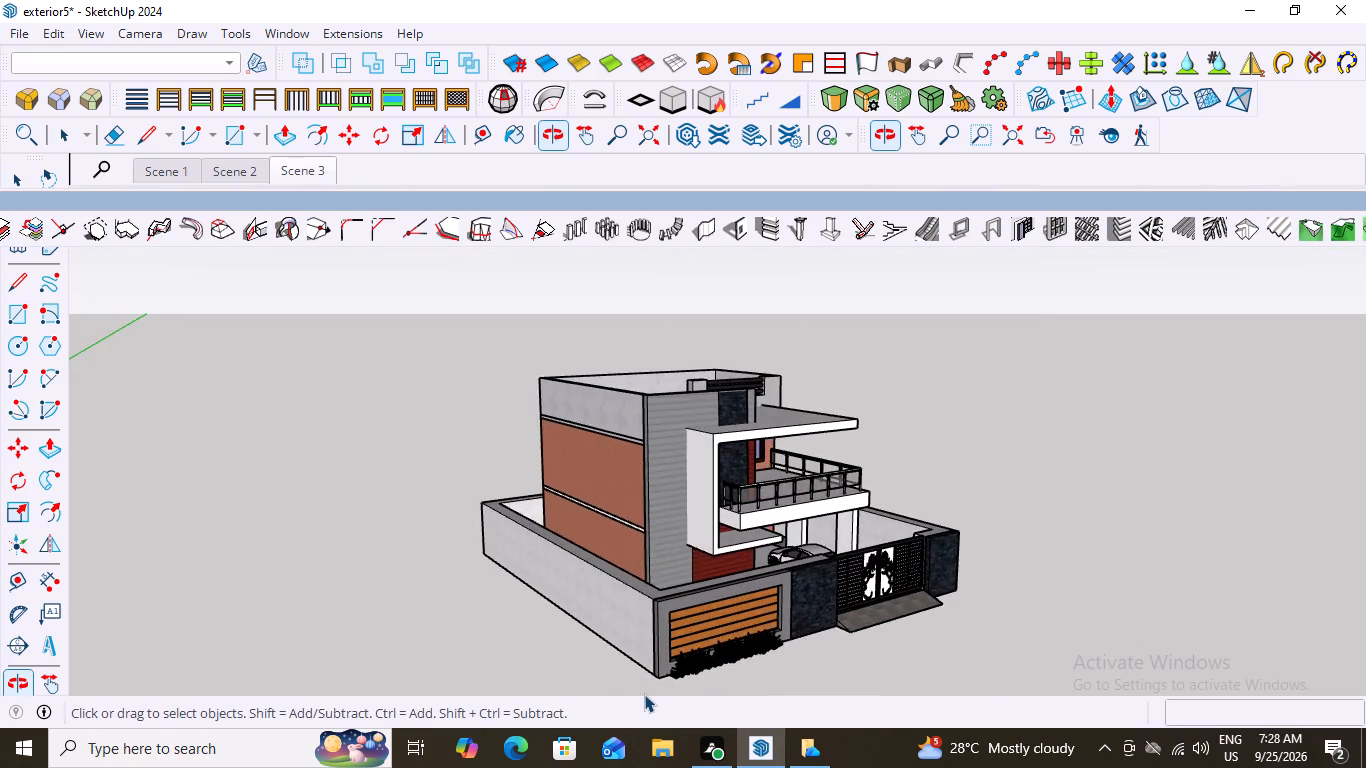
{"action": "scroll", "coordinate": [644, 694], "scroll_direction": "up", "scroll_amount": 3}
{"action": "scroll", "coordinate": [644, 694], "scroll_direction": "down", "scroll_amount": 2}
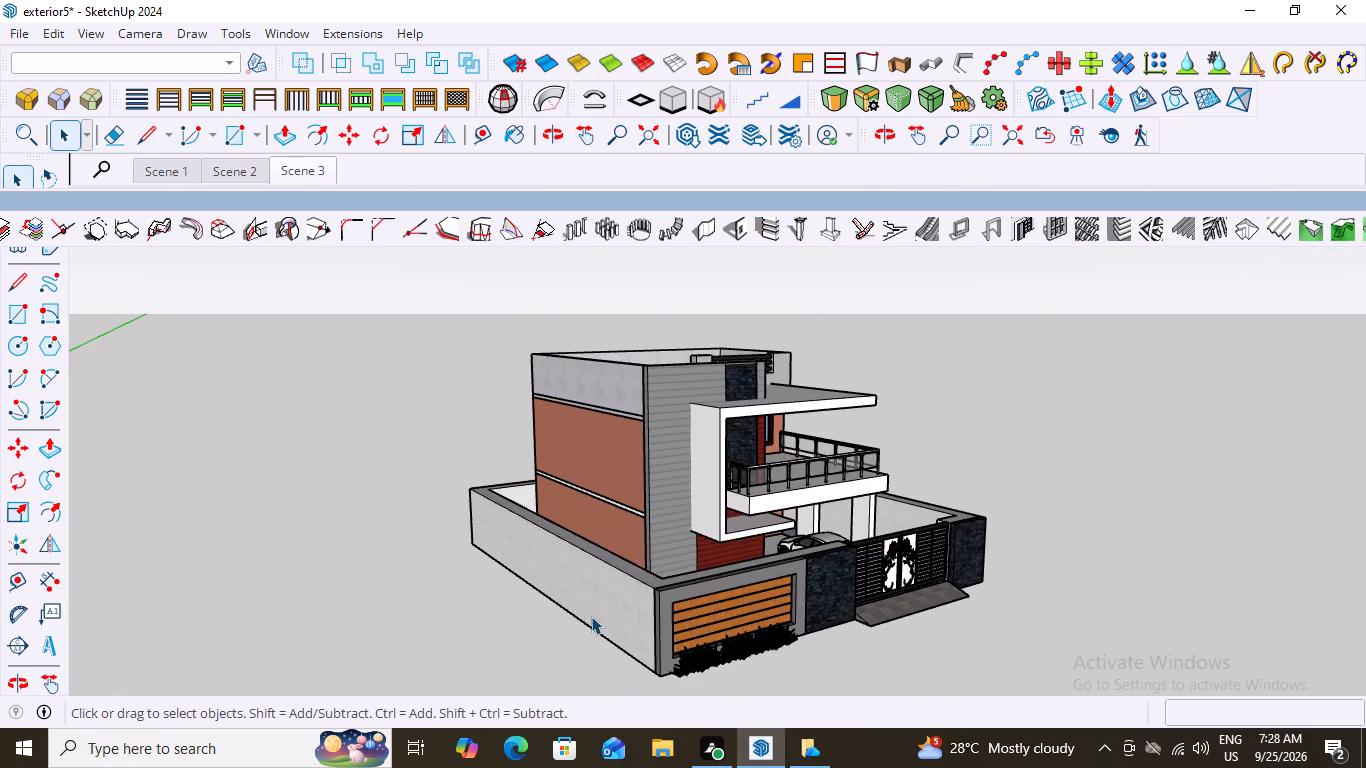
{"action": "right_click", "coordinate": [310, 172]}
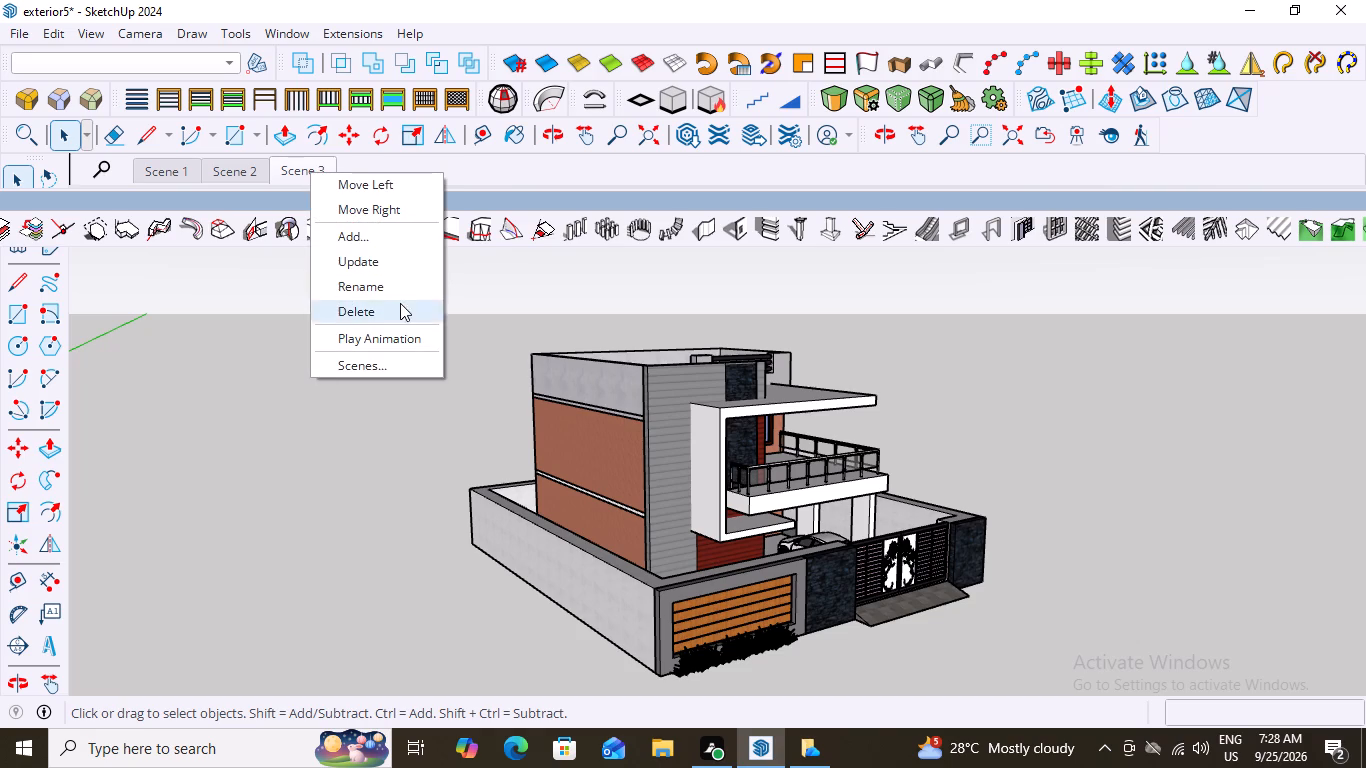
{"action": "left_click", "coordinate": [372, 237]}
Add a fifth scene with a low, straight-on front view of the whole house and its boundary wall.
{"action": "scroll", "coordinate": [359, 424], "scroll_direction": "down", "scroll_amount": 3}
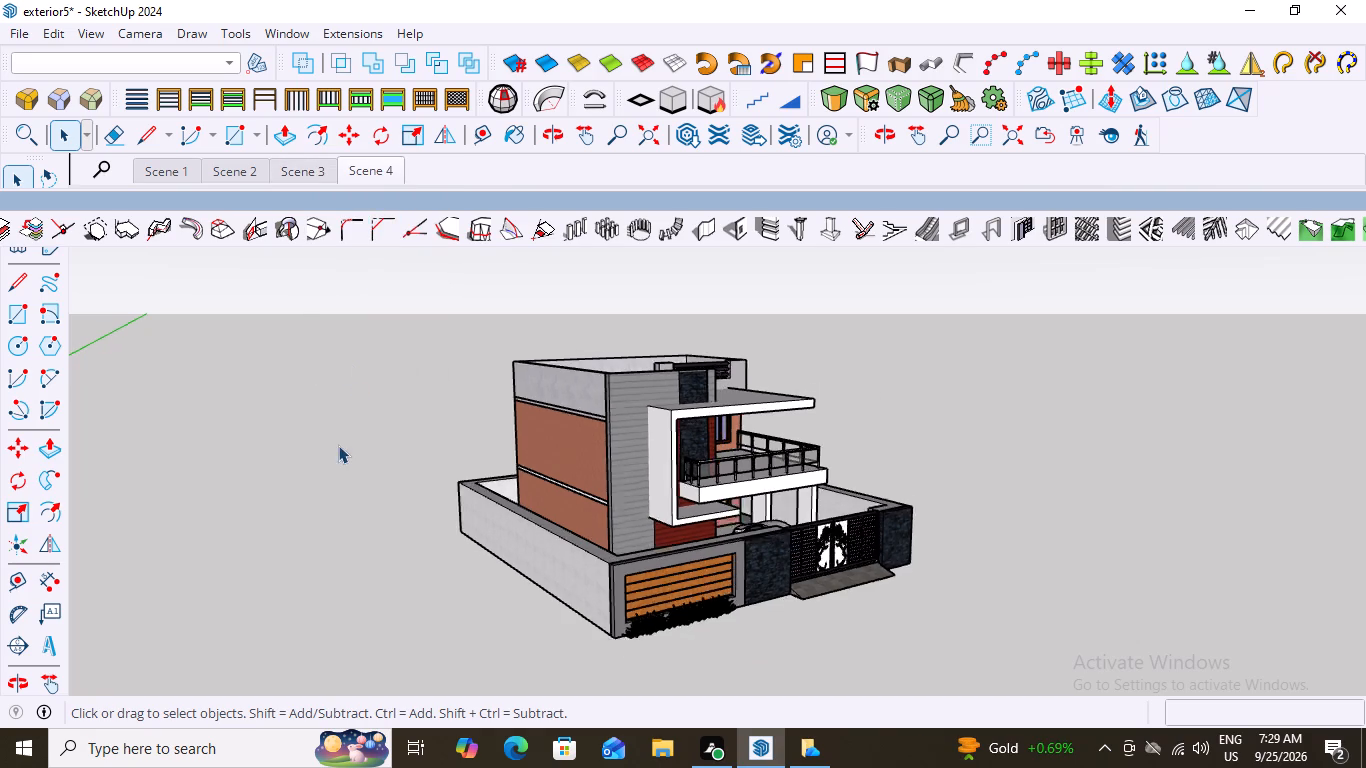
{"action": "scroll", "coordinate": [338, 445], "scroll_direction": "down", "scroll_amount": 3}
{"action": "middle_click_drag", "start_coordinate": [667, 499], "coordinate": [495, 531]}
{"action": "middle_click_drag", "start_coordinate": [625, 419], "coordinate": [623, 325]}
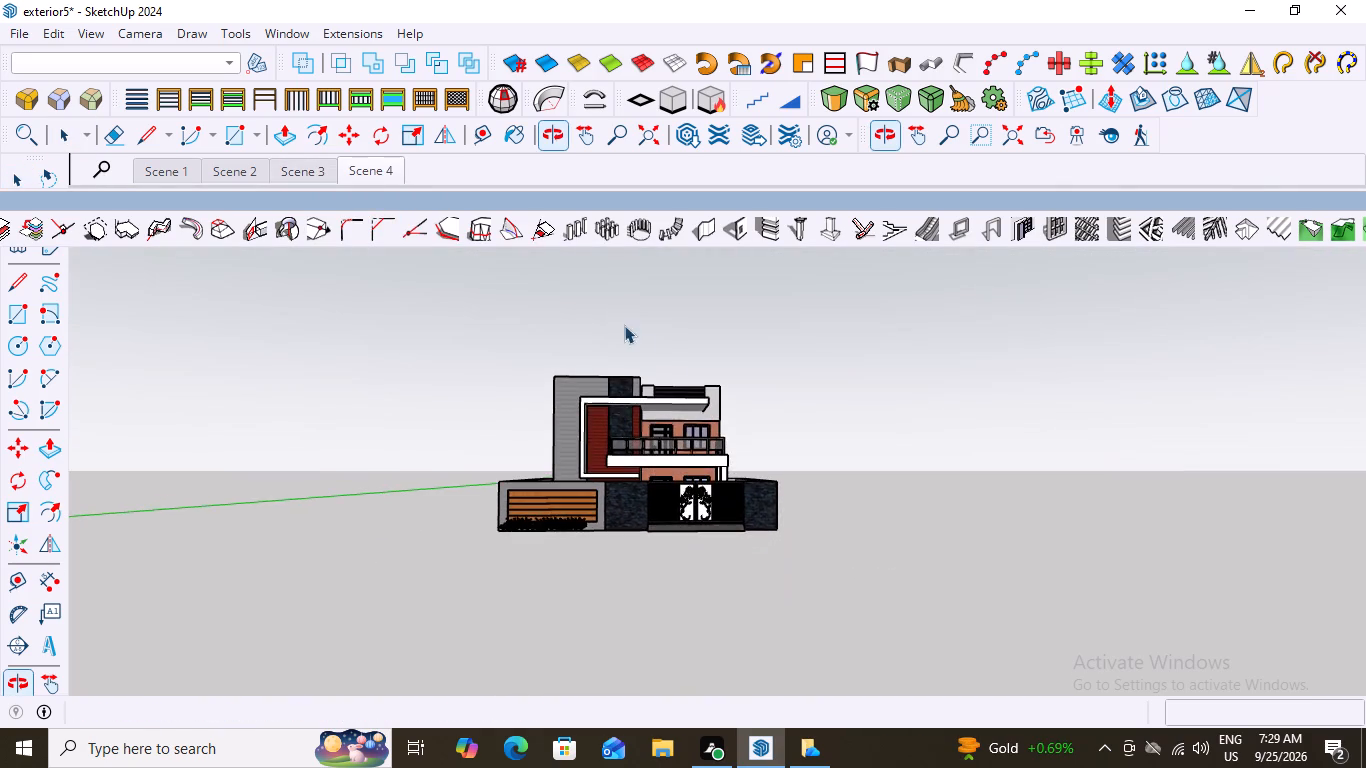
{"action": "scroll", "coordinate": [674, 369], "scroll_direction": "up", "scroll_amount": 10}
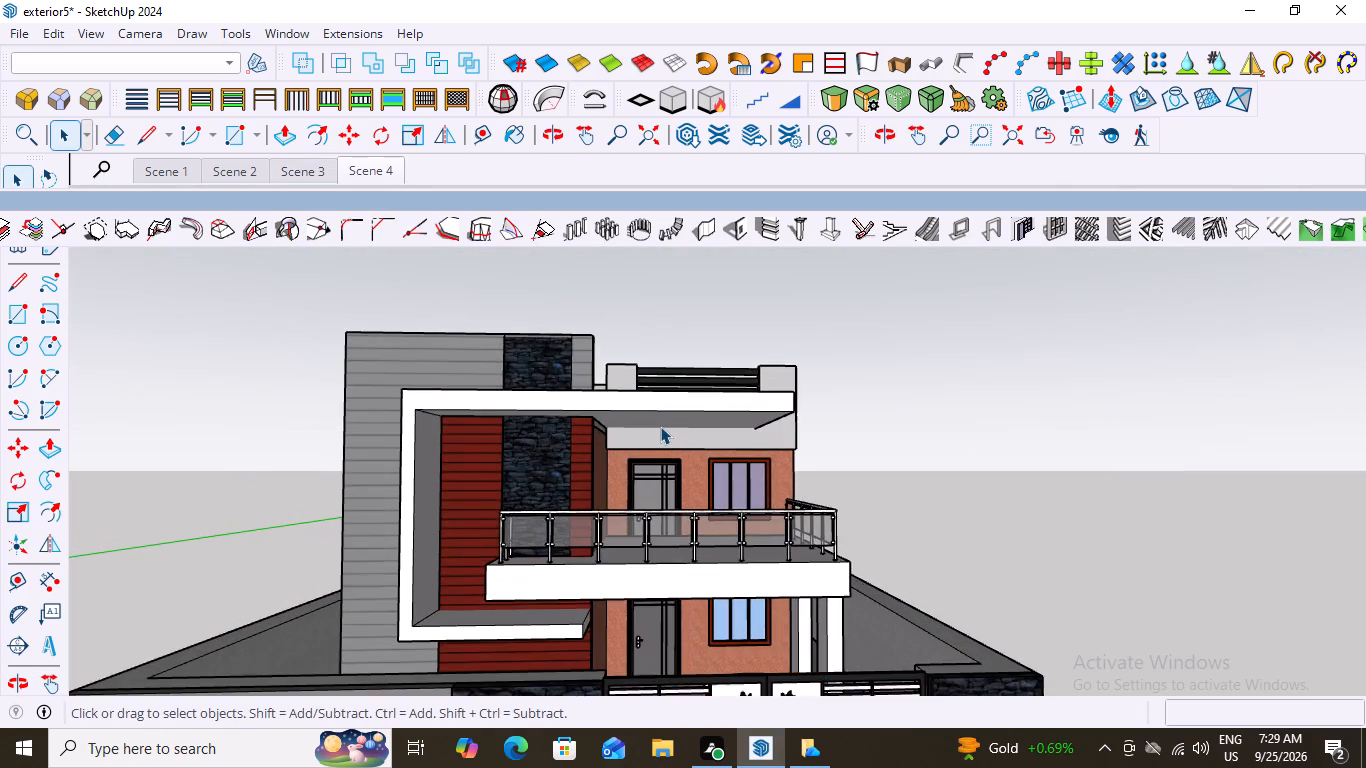
{"action": "scroll", "coordinate": [660, 426], "scroll_direction": "down", "scroll_amount": 2}
{"action": "middle_click_drag", "start_coordinate": [653, 458], "coordinate": [651, 427]}
{"action": "scroll", "coordinate": [651, 427], "scroll_direction": "up", "scroll_amount": 1}
{"action": "scroll", "coordinate": [651, 427], "scroll_direction": "down", "scroll_amount": 4}
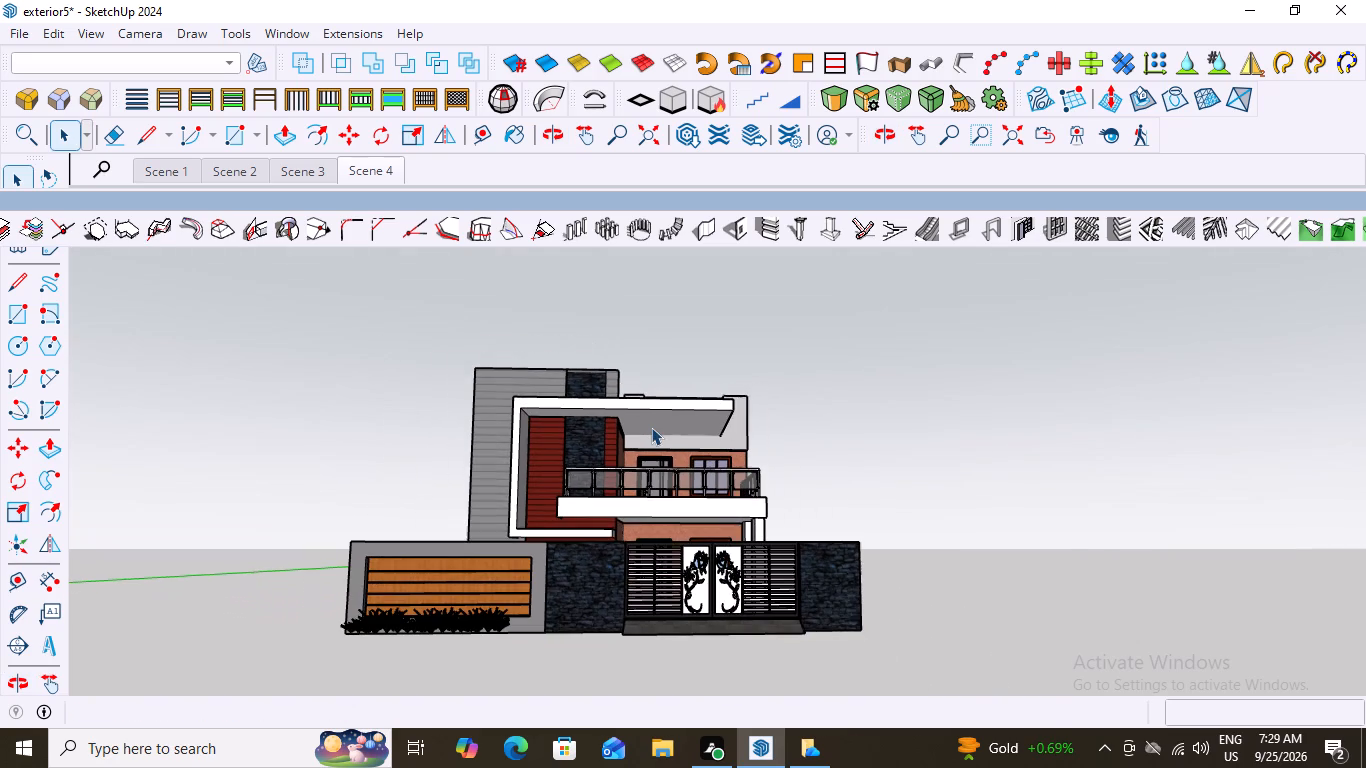
{"action": "scroll", "coordinate": [651, 427], "scroll_direction": "up", "scroll_amount": 2}
{"action": "scroll", "coordinate": [651, 427], "scroll_direction": "down", "scroll_amount": 1}
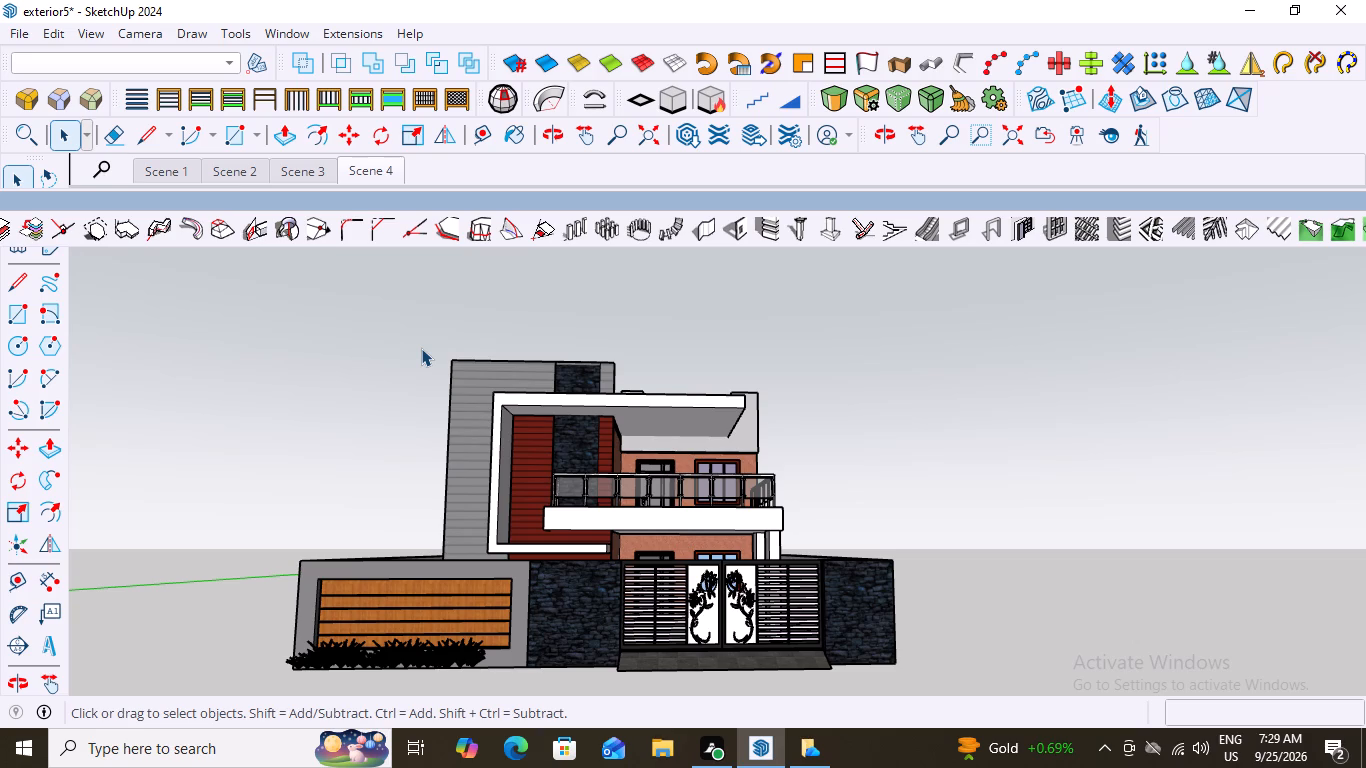
{"action": "right_click", "coordinate": [389, 171]}
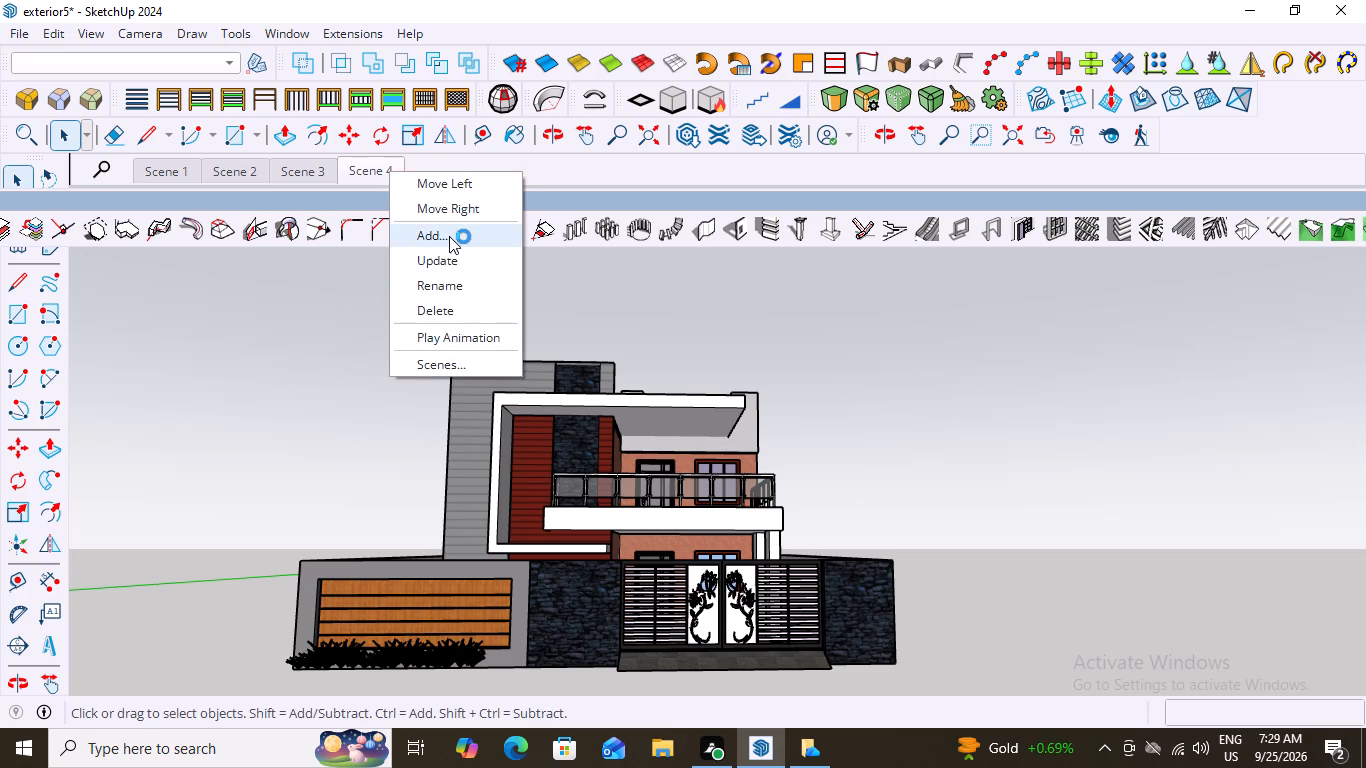
{"action": "left_click", "coordinate": [448, 238]}
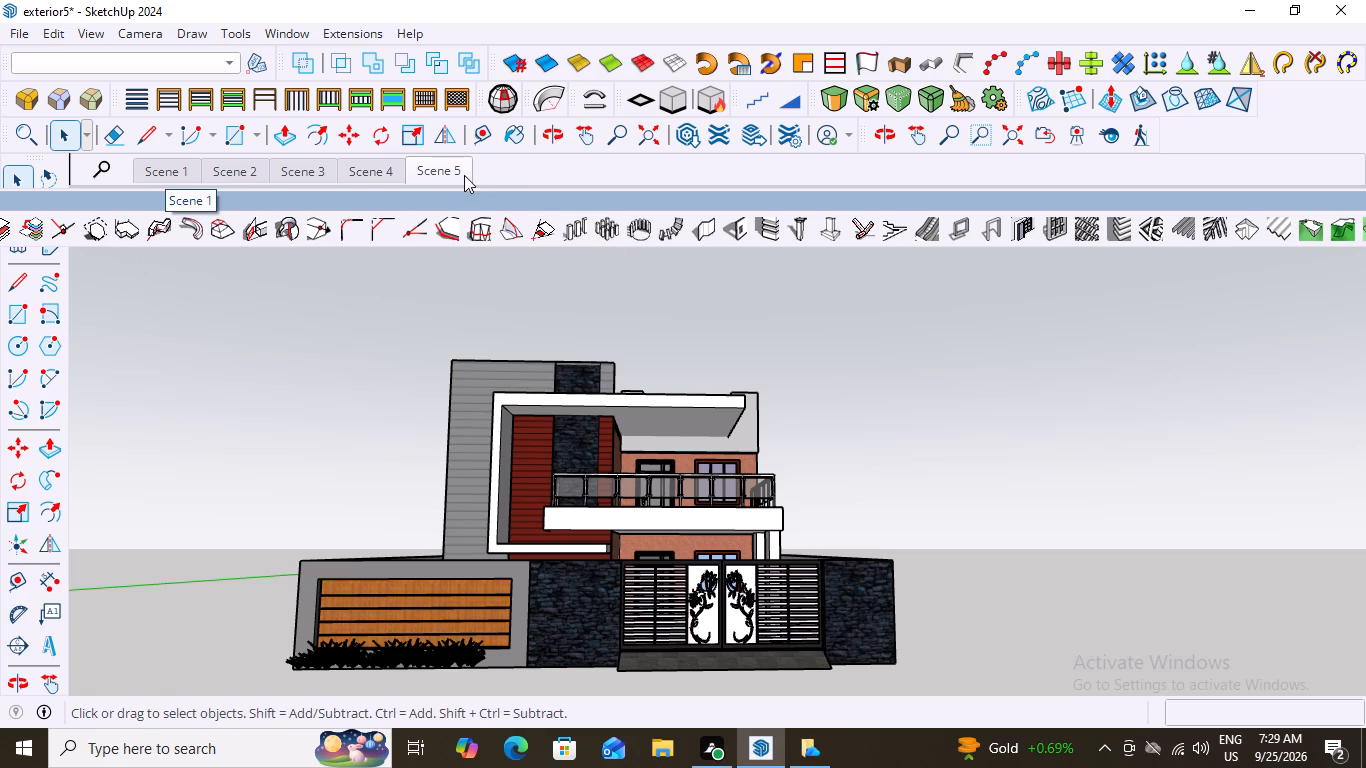
Play the five-scene animation, pausing it to move the playback controls clear of the house, and stop it after viewing the scenes.
{"action": "right_click", "coordinate": [143, 174]}
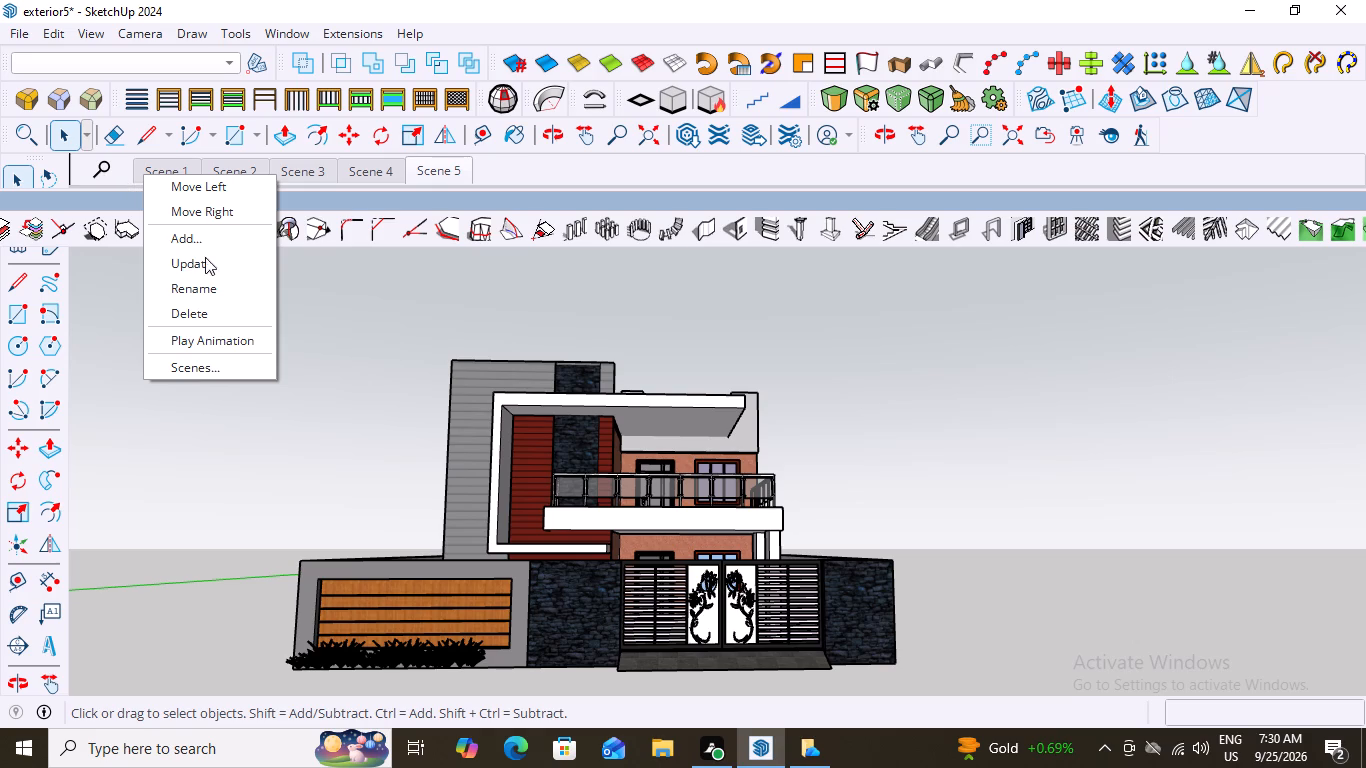
{"action": "left_click", "coordinate": [212, 335]}
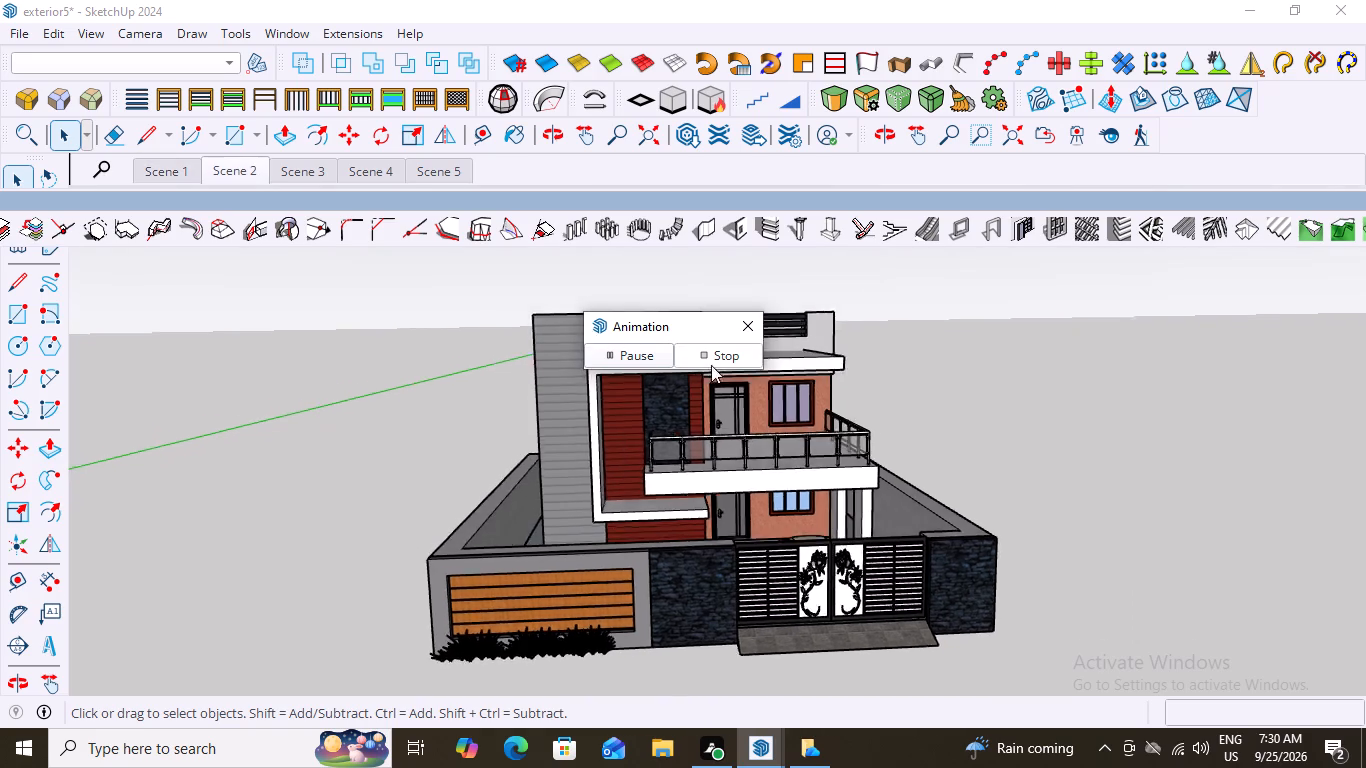
{"action": "left_click", "coordinate": [609, 358]}
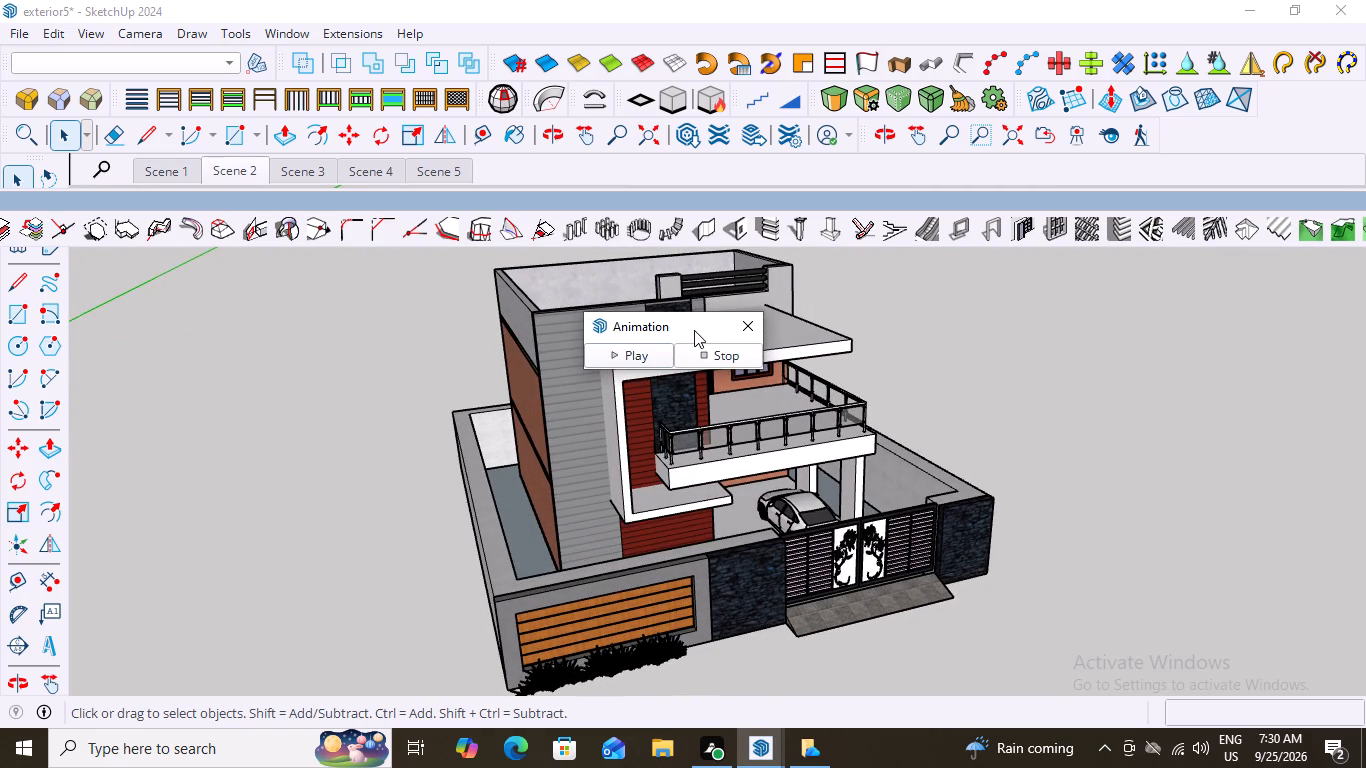
{"action": "left_click_drag", "start_coordinate": [694, 330], "coordinate": [1250, 275]}
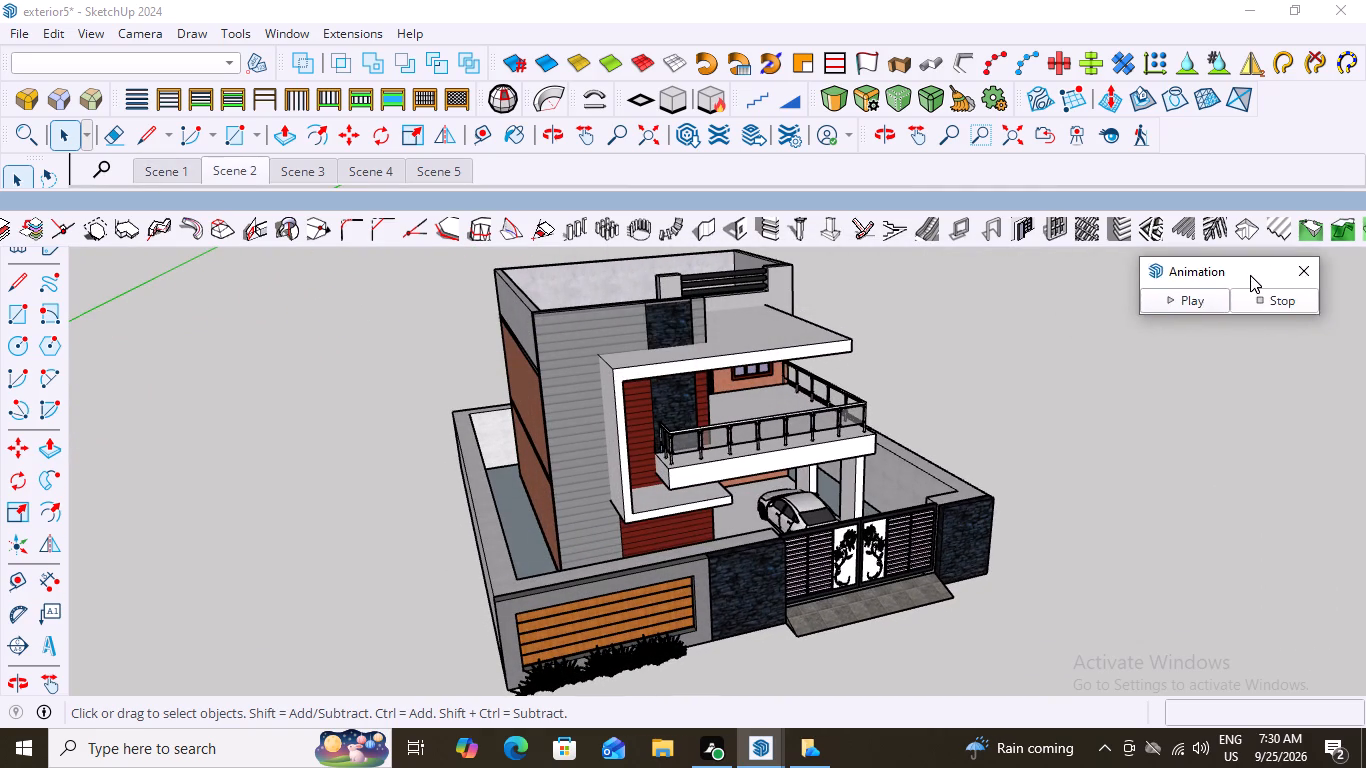
{"action": "left_click_drag", "start_coordinate": [1250, 275], "coordinate": [1283, 267]}
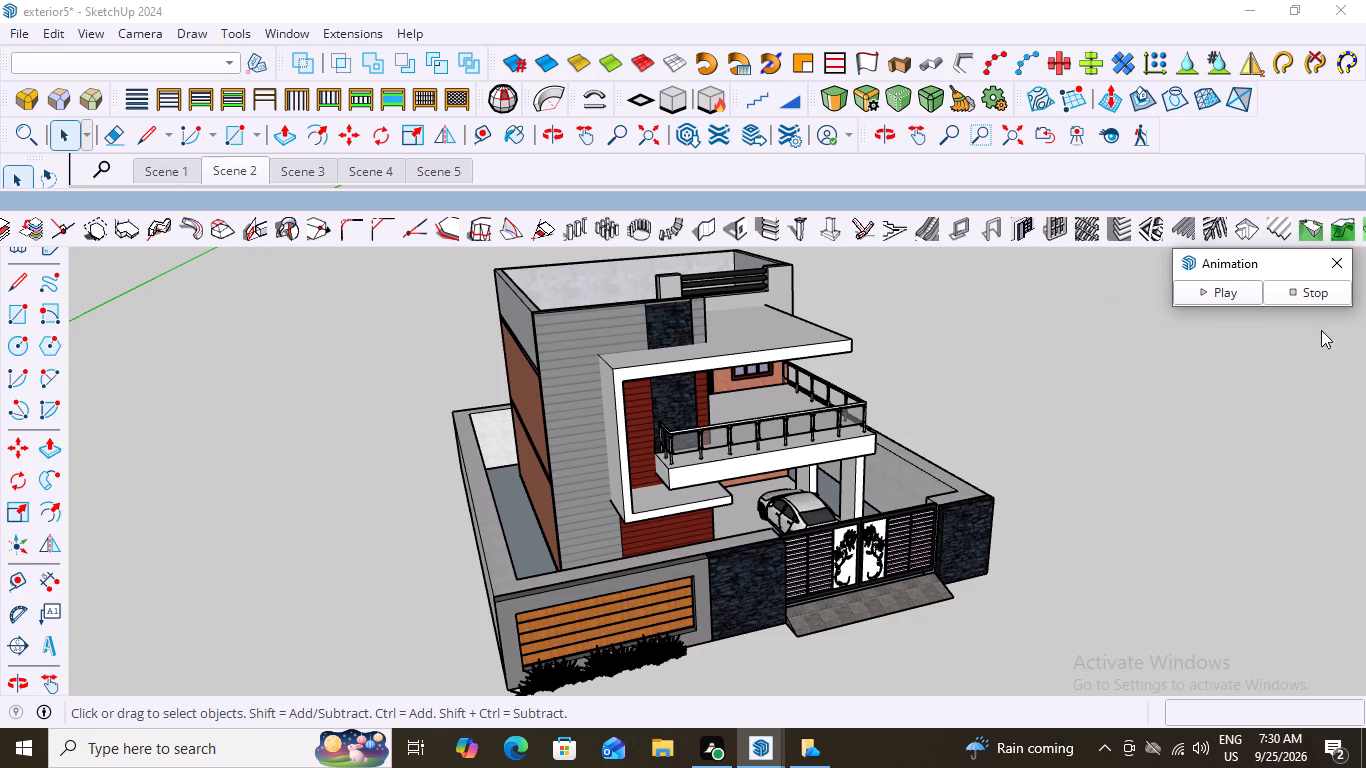
{"action": "left_click", "coordinate": [1201, 290]}
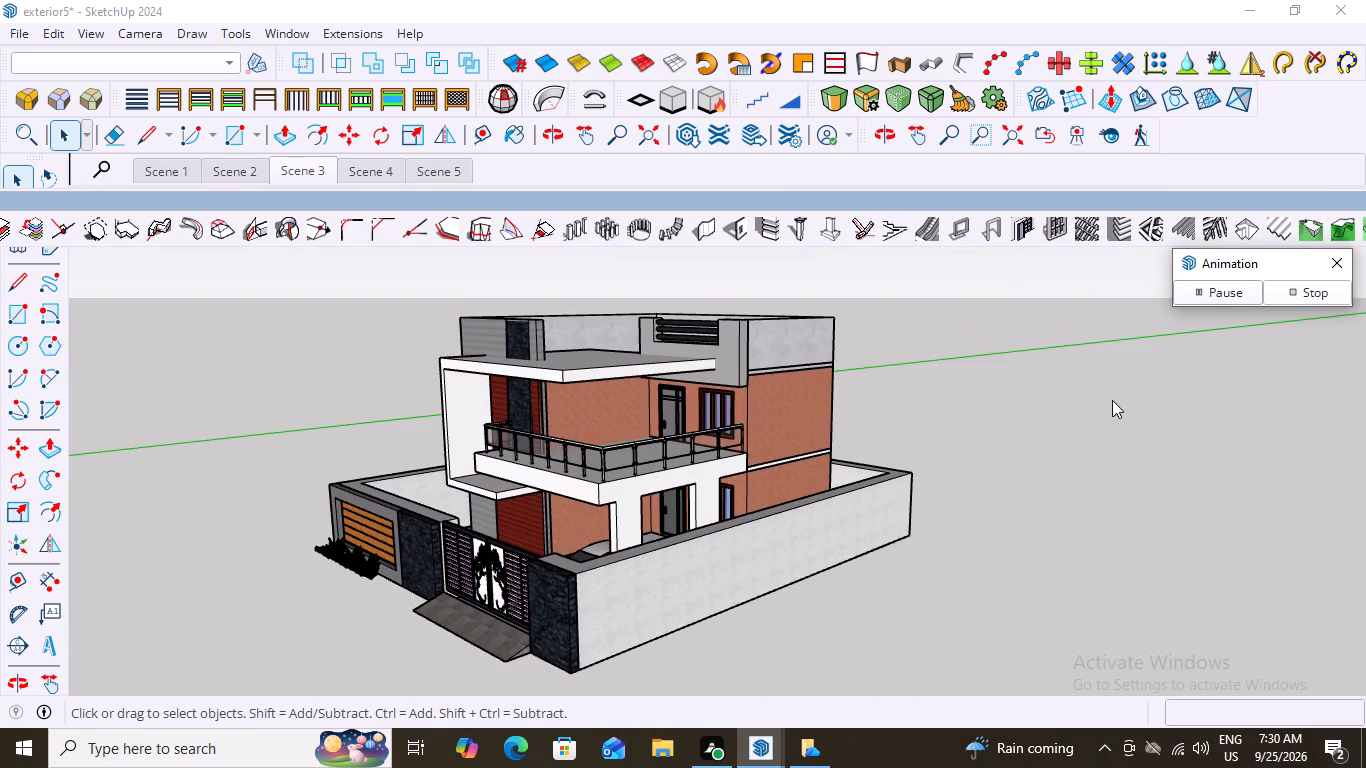
{"action": "left_click_drag", "start_coordinate": [1321, 201], "coordinate": [1324, 190]}
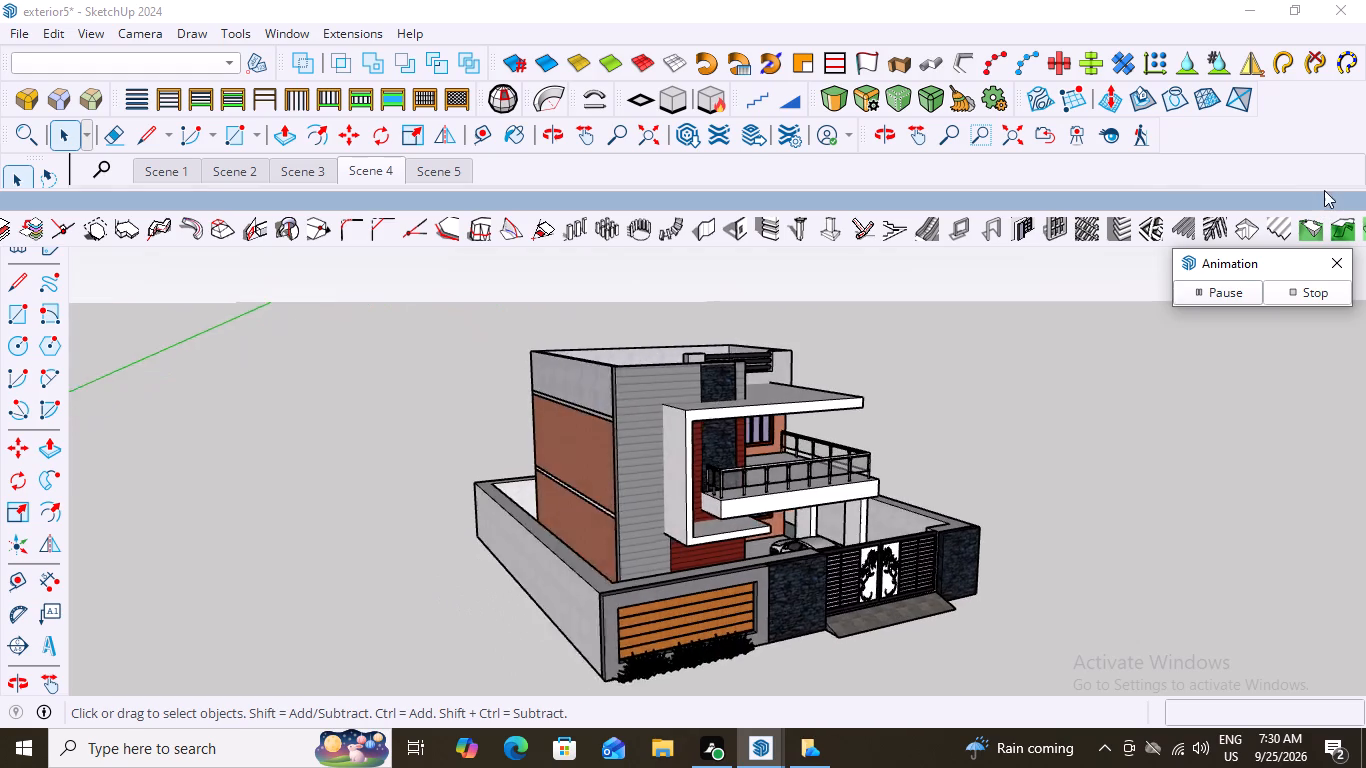
{"action": "left_click_drag", "start_coordinate": [1324, 190], "coordinate": [1324, 179]}
{"action": "left_click", "coordinate": [1338, 199]}
{"action": "left_click_drag", "start_coordinate": [1338, 199], "coordinate": [1338, 174]}
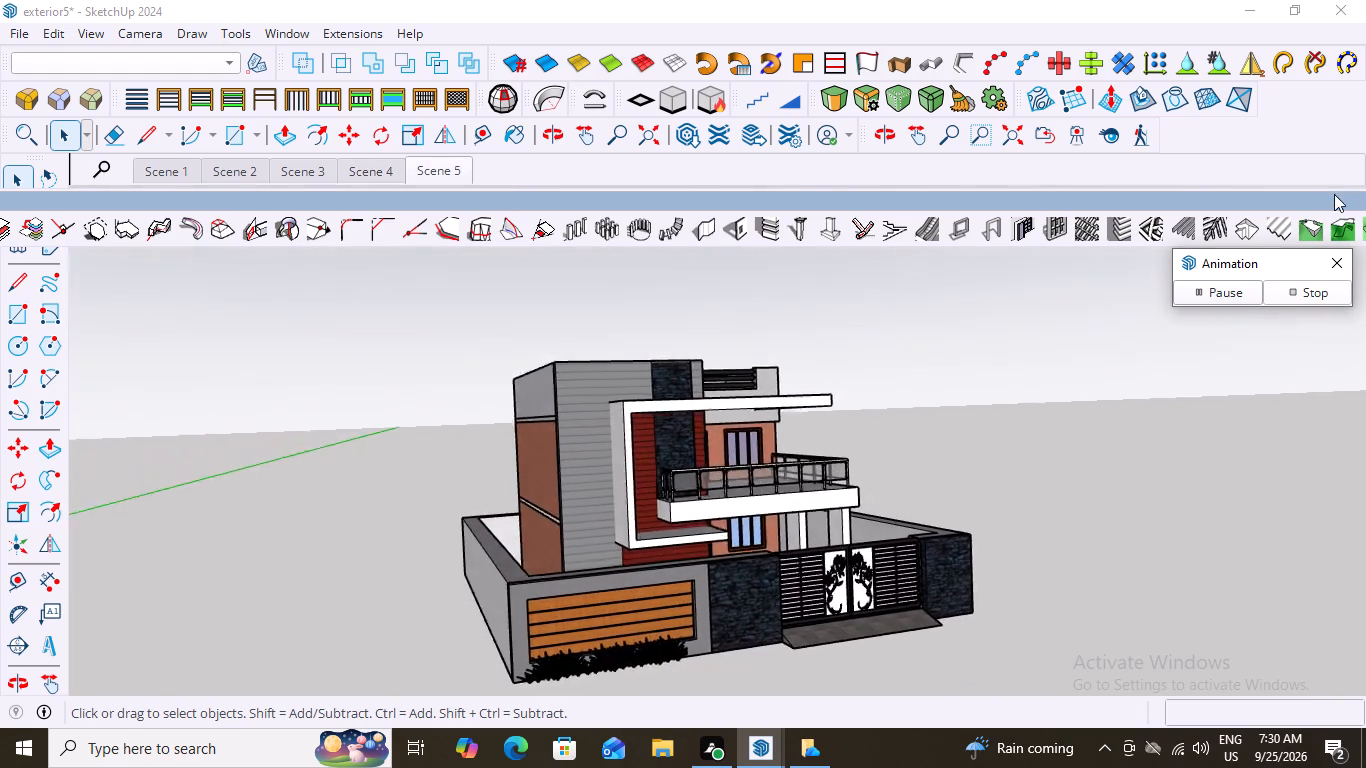
{"action": "left_click_drag", "start_coordinate": [1334, 207], "coordinate": [1329, 190]}
{"action": "left_click", "coordinate": [1329, 182]}
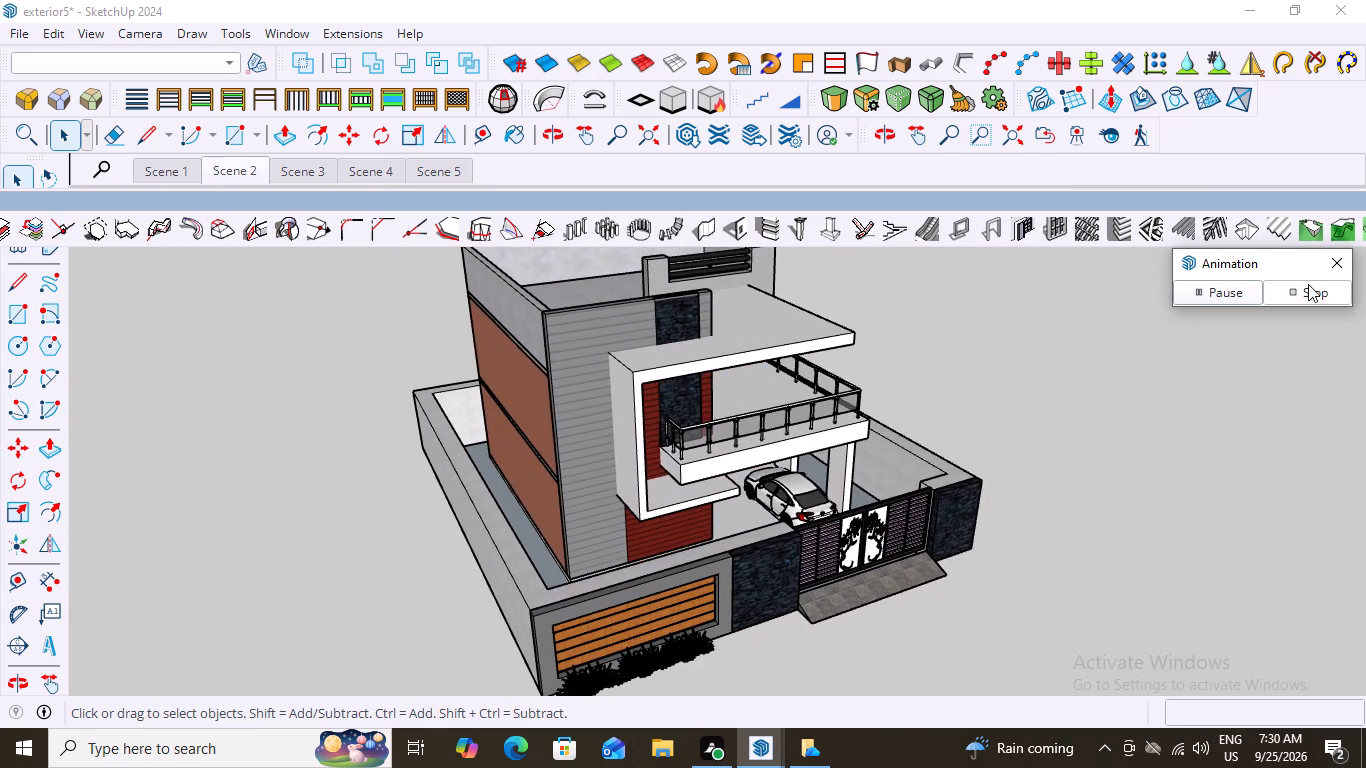
{"action": "left_click", "coordinate": [1309, 291]}
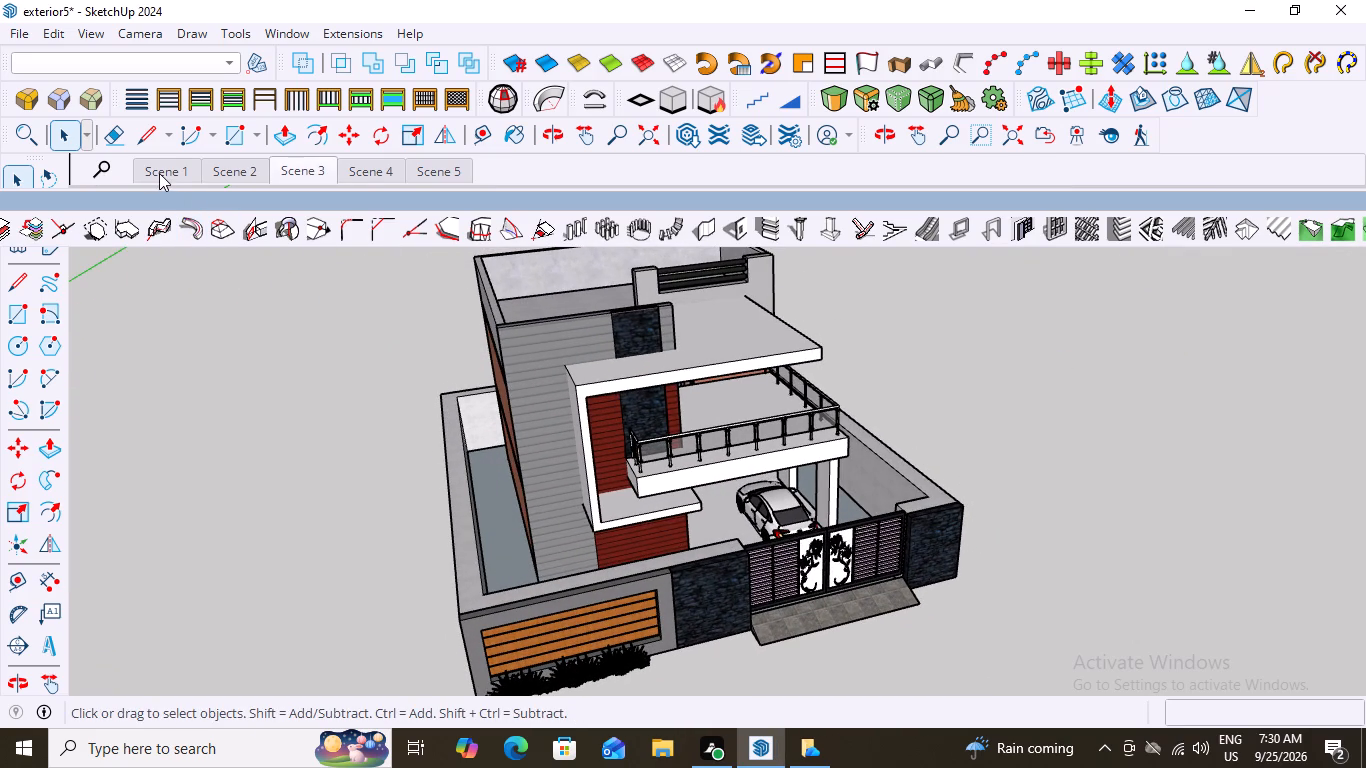
Return to Scene 1 and replay the animation from there with the playback controls moved clear of the house.
{"action": "left_click", "coordinate": [159, 173]}
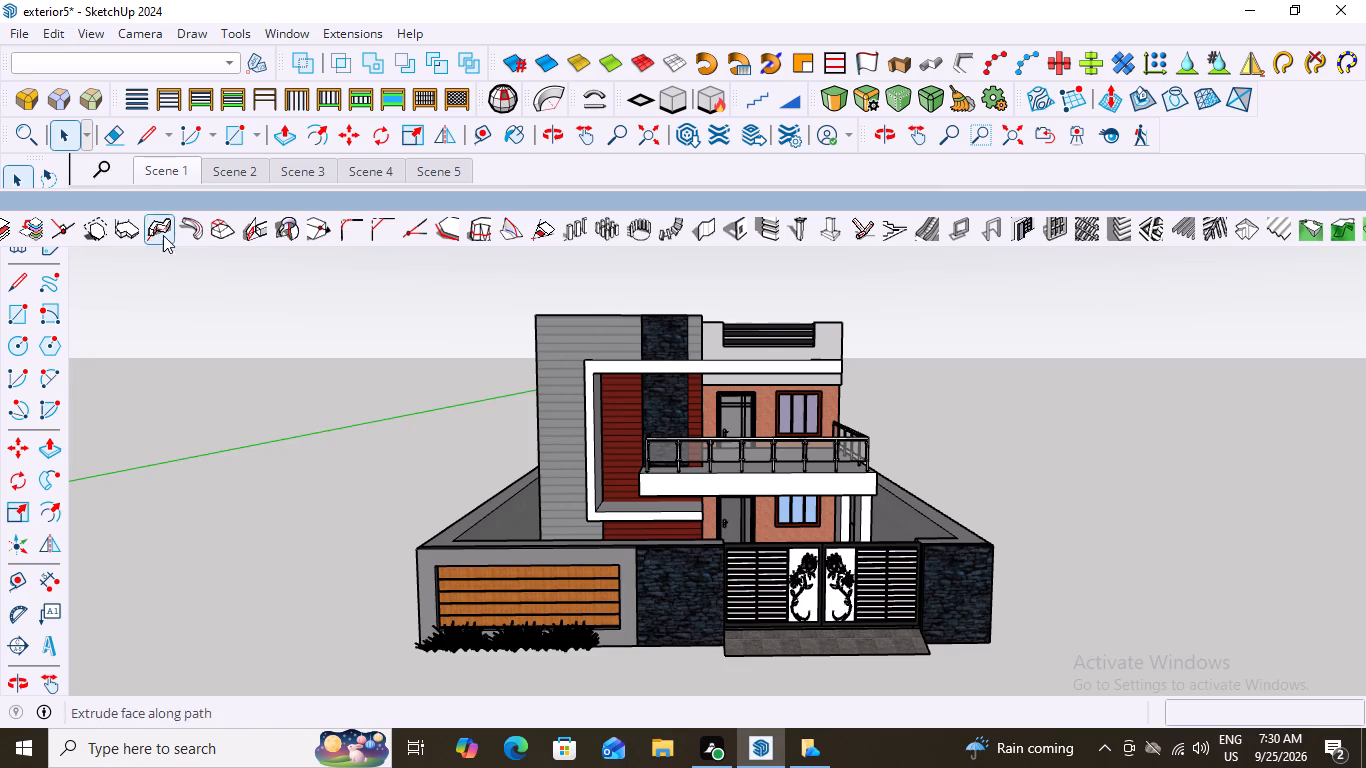
{"action": "right_click", "coordinate": [164, 174]}
{"action": "left_click", "coordinate": [215, 342]}
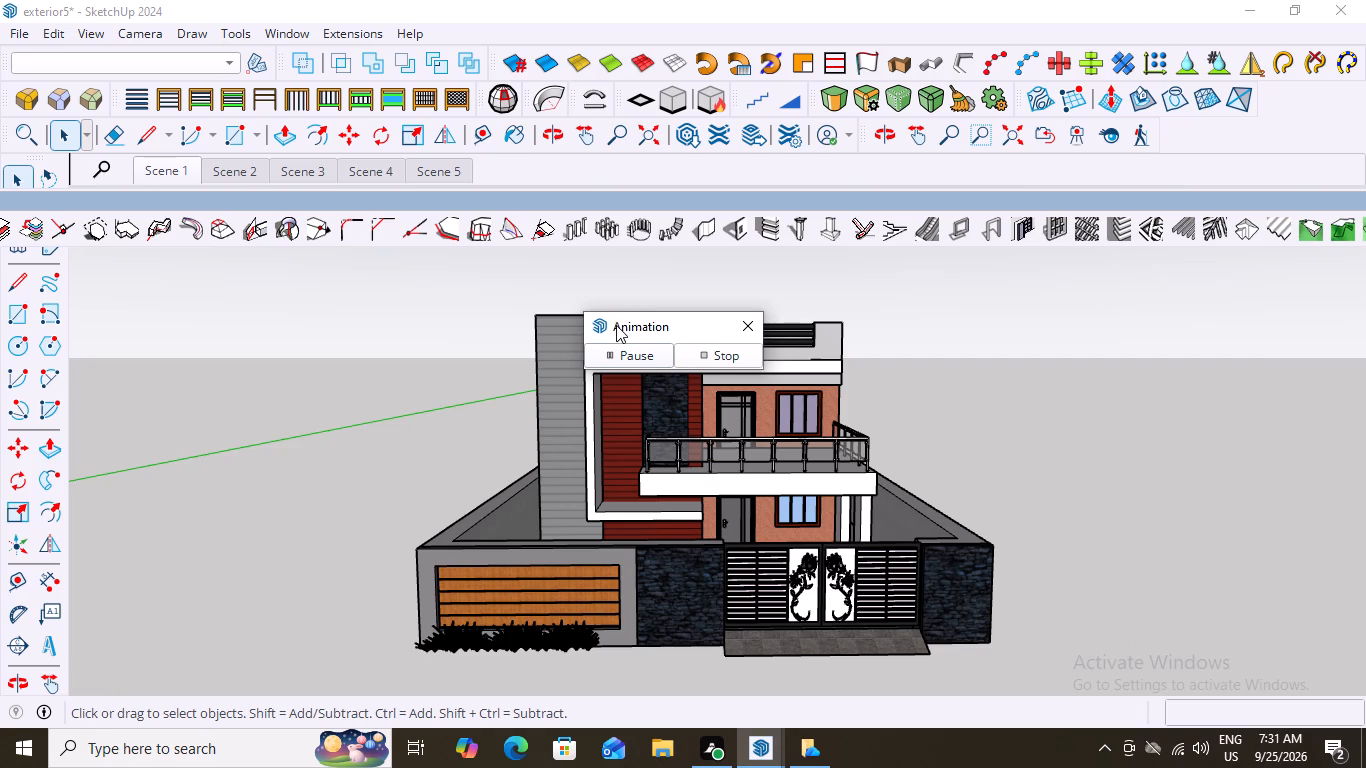
{"action": "left_click_drag", "start_coordinate": [616, 325], "coordinate": [1207, 283]}
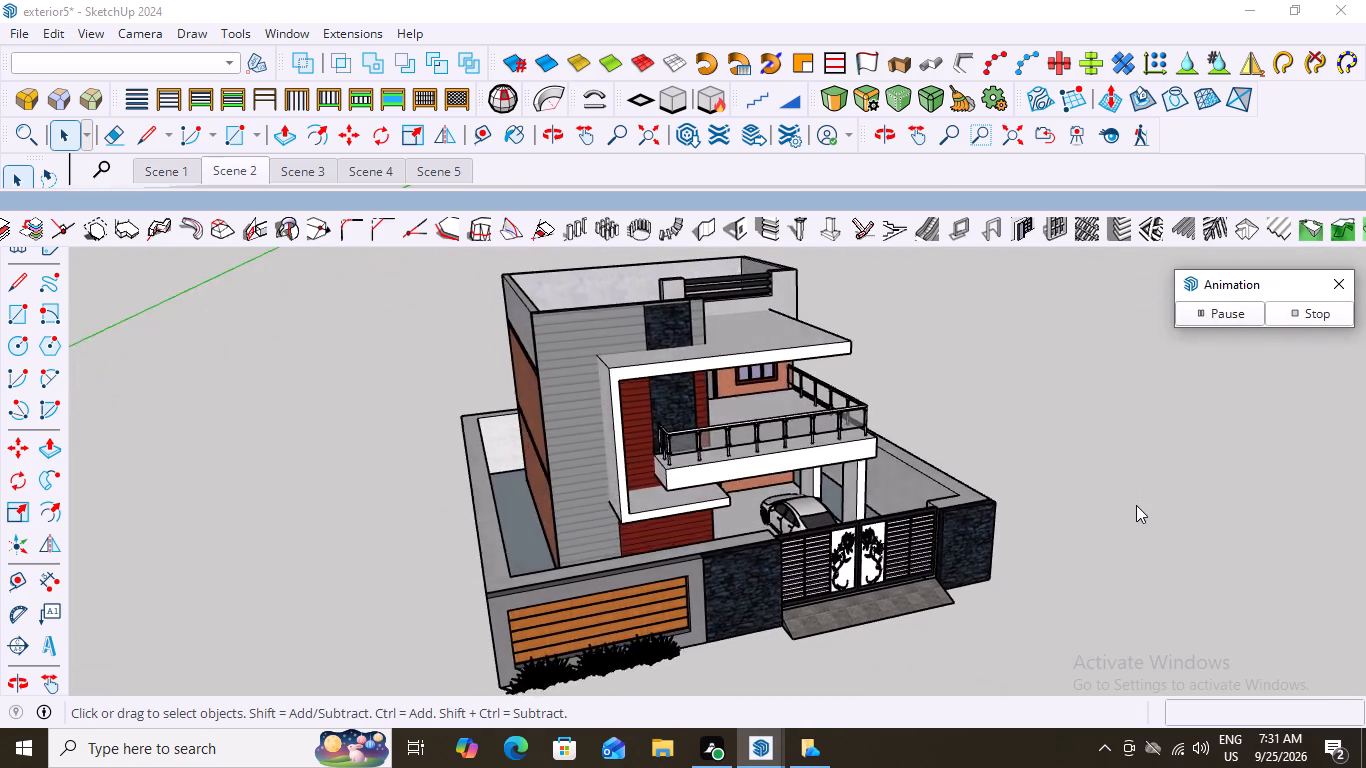
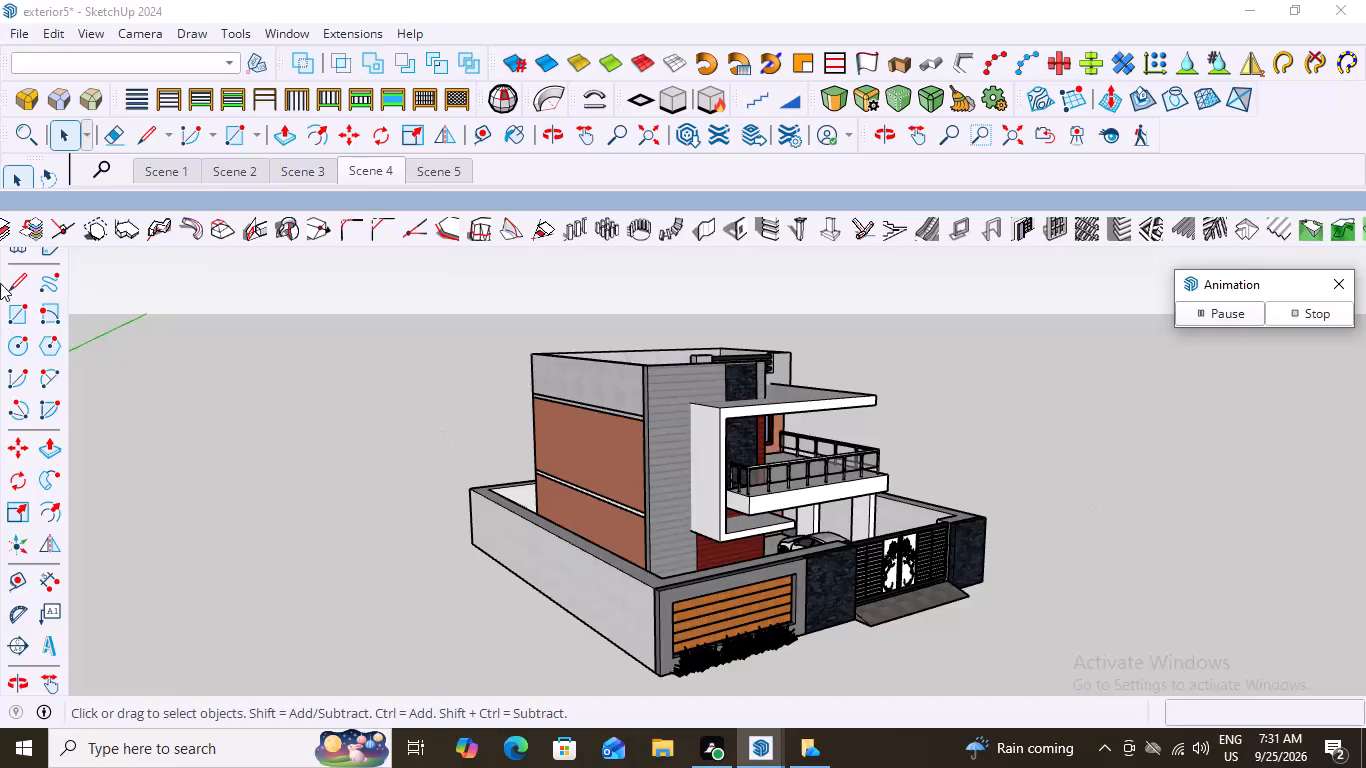
Stop the scene animation and return to the Scene 1 view.
{"action": "left_click", "coordinate": [158, 171]}
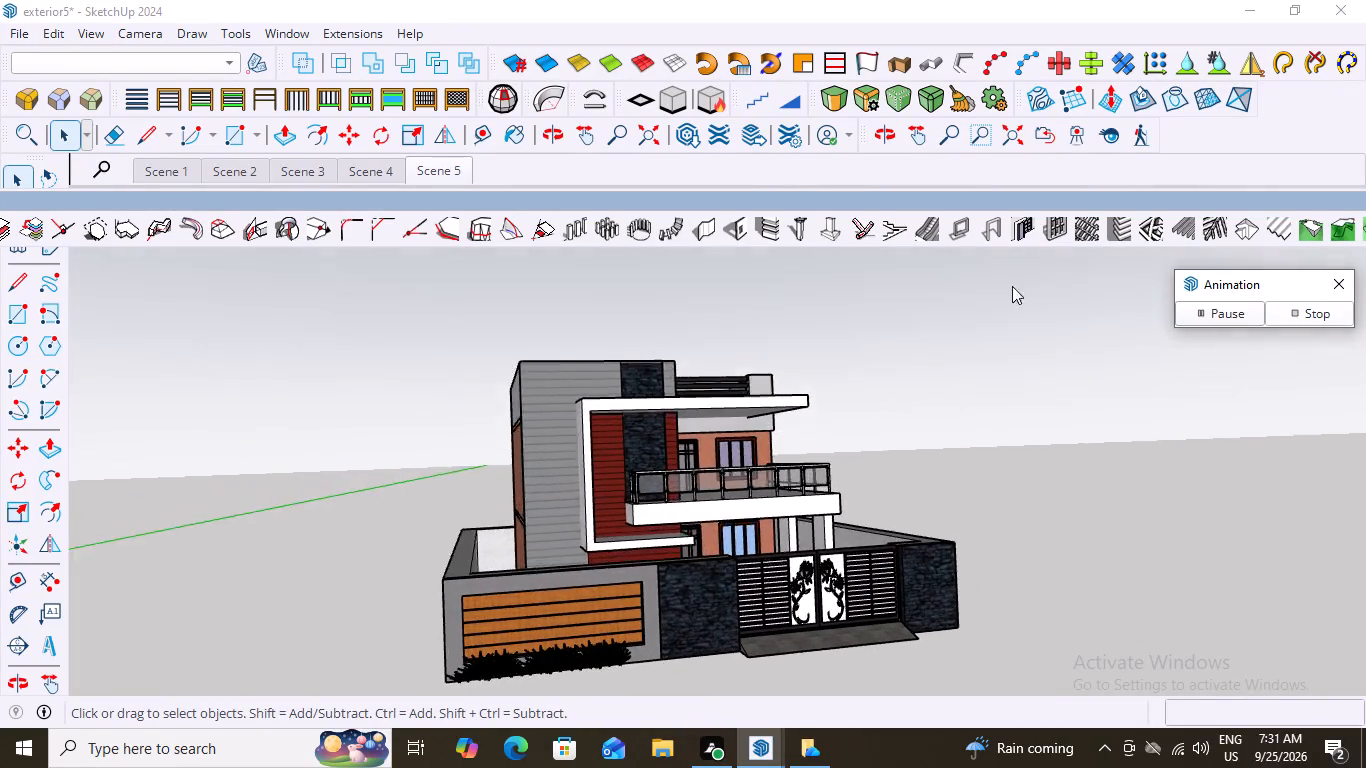
{"action": "left_click", "coordinate": [1310, 314]}
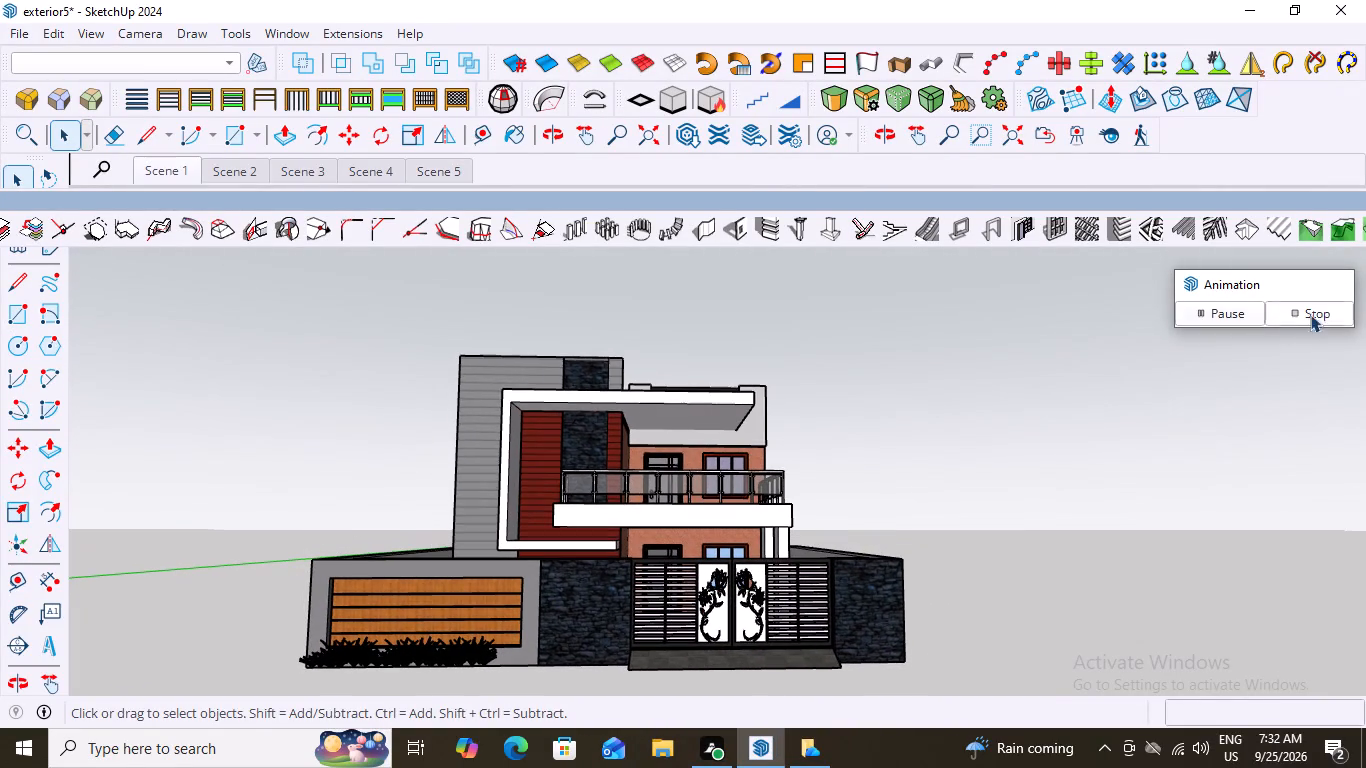
{"action": "left_click", "coordinate": [152, 169]}
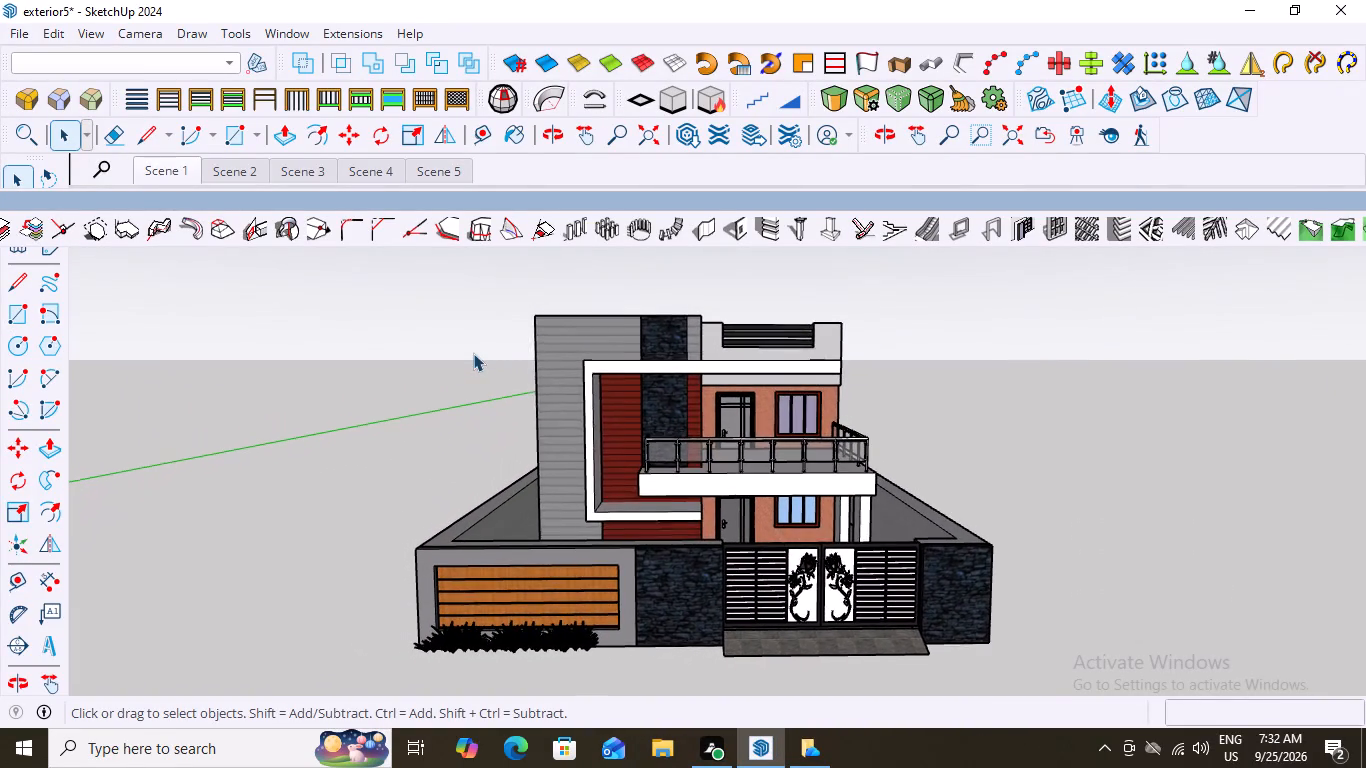
Examine the house front, gate and boundary wall from closer and farther distances.
{"action": "scroll", "coordinate": [495, 408], "scroll_direction": "down", "scroll_amount": 6}
{"action": "scroll", "coordinate": [563, 530], "scroll_direction": "down", "scroll_amount": 2}
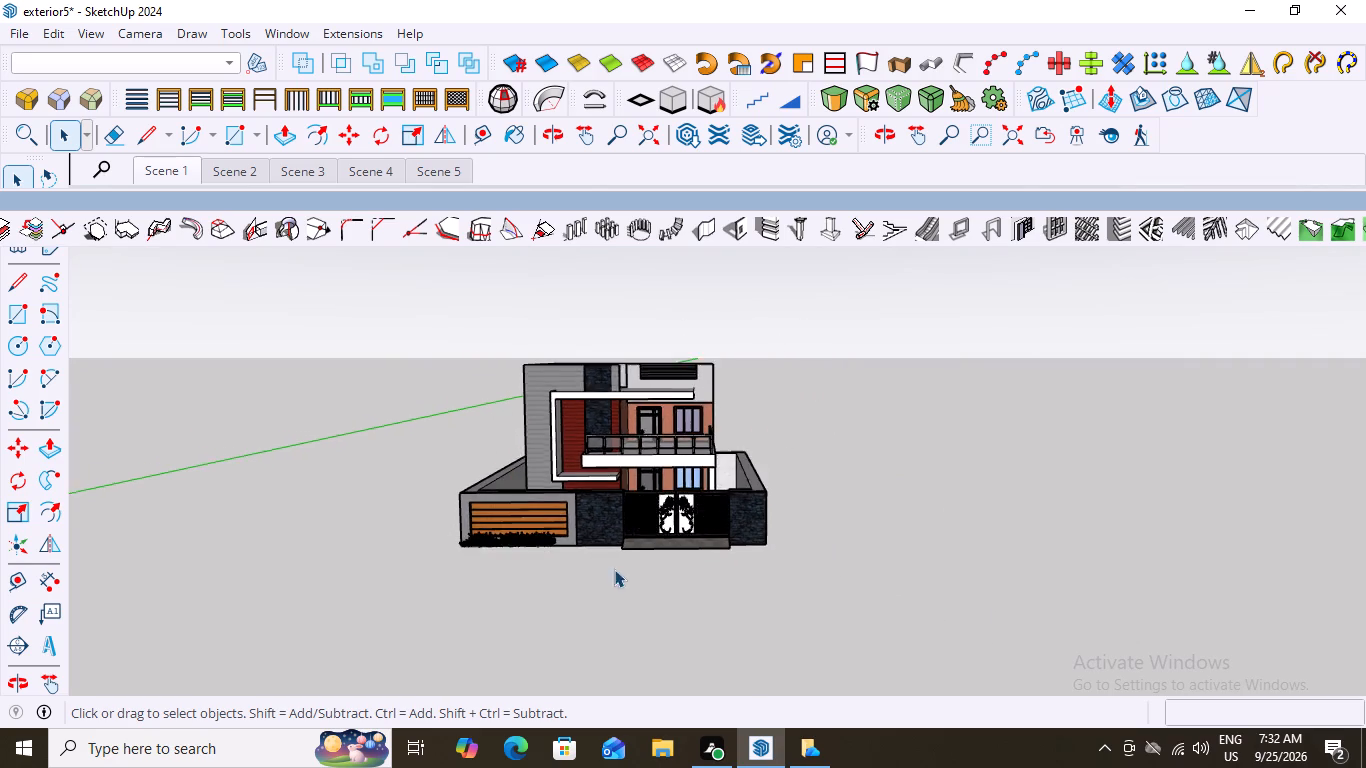
{"action": "scroll", "coordinate": [785, 531], "scroll_direction": "up", "scroll_amount": 9}
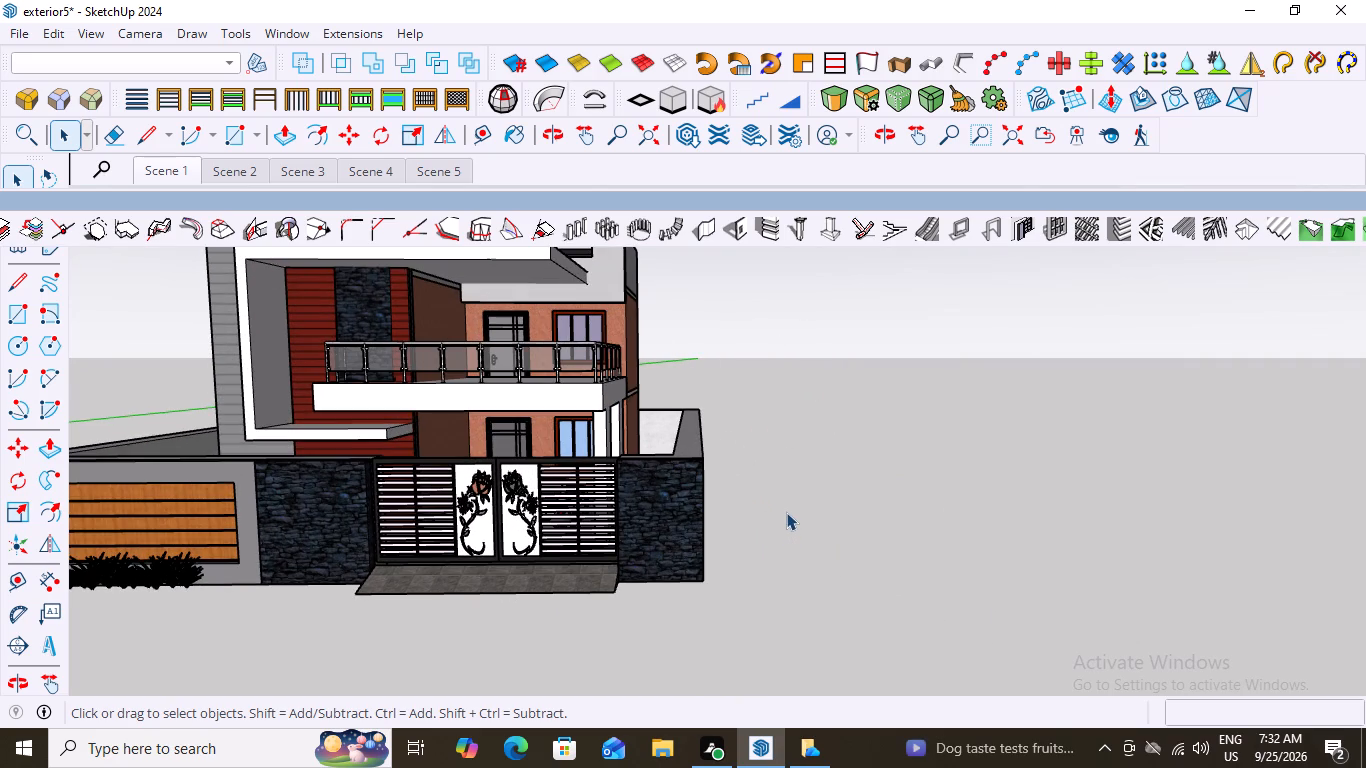
{"action": "scroll", "coordinate": [529, 517], "scroll_direction": "down", "scroll_amount": 9}
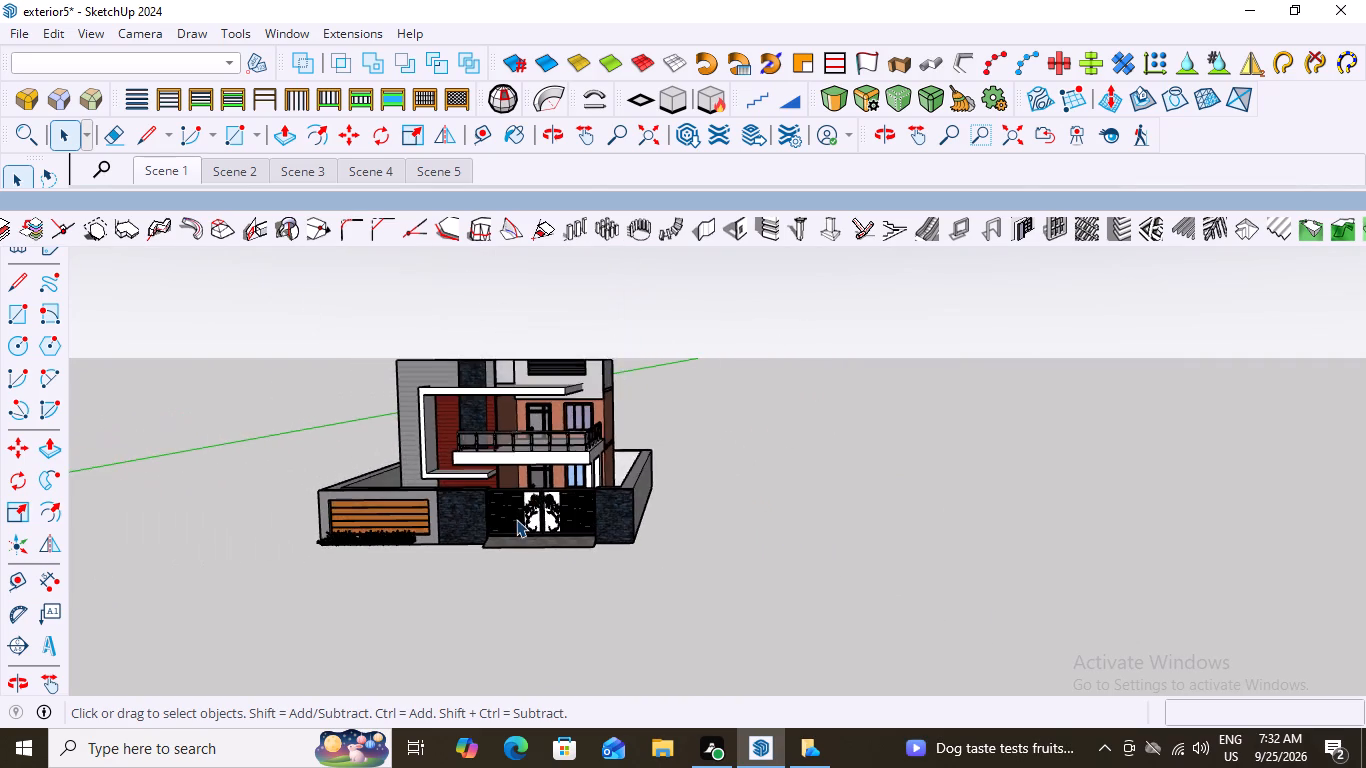
{"action": "middle_click_drag", "start_coordinate": [524, 519], "coordinate": [550, 513]}
{"action": "scroll", "coordinate": [437, 550], "scroll_direction": "up", "scroll_amount": 5}
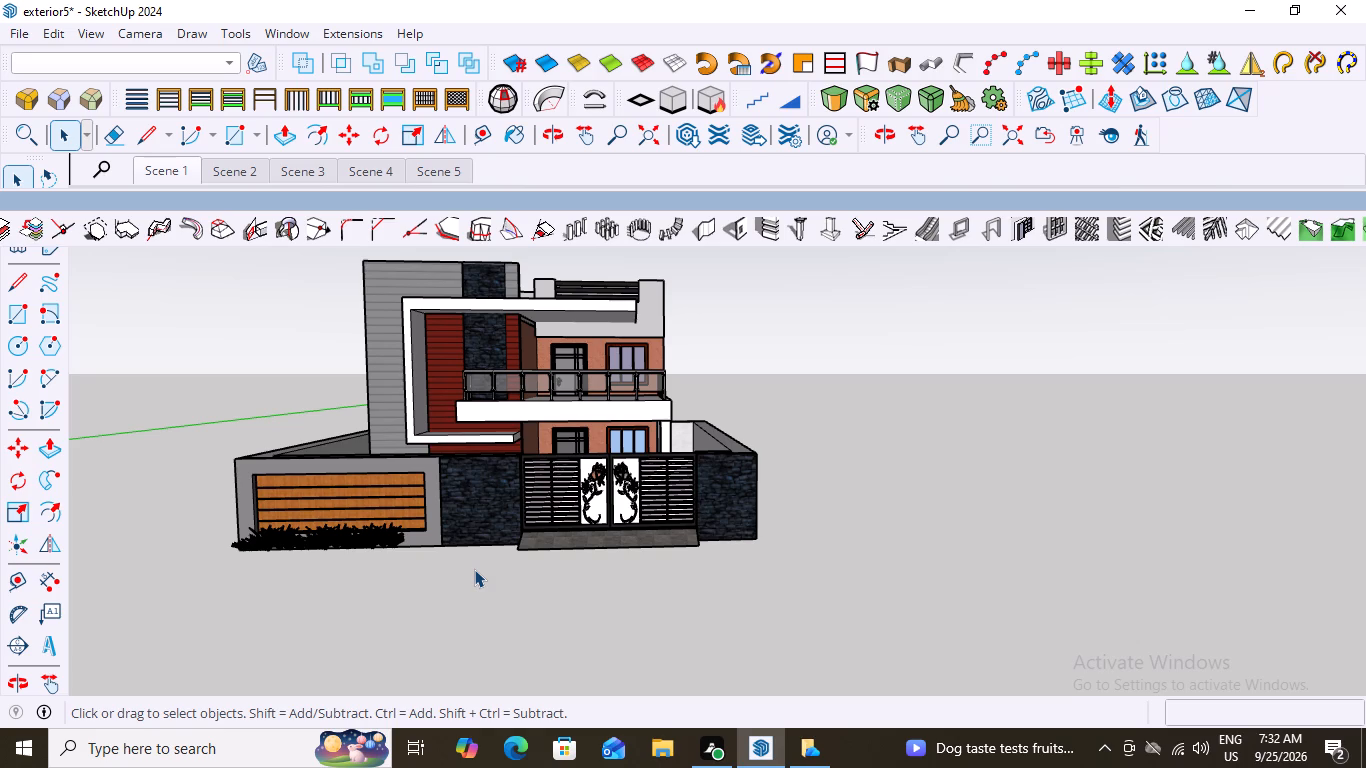
{"action": "scroll", "coordinate": [407, 615], "scroll_direction": "down", "scroll_amount": 7}
{"action": "scroll", "coordinate": [777, 529], "scroll_direction": "up", "scroll_amount": 4}
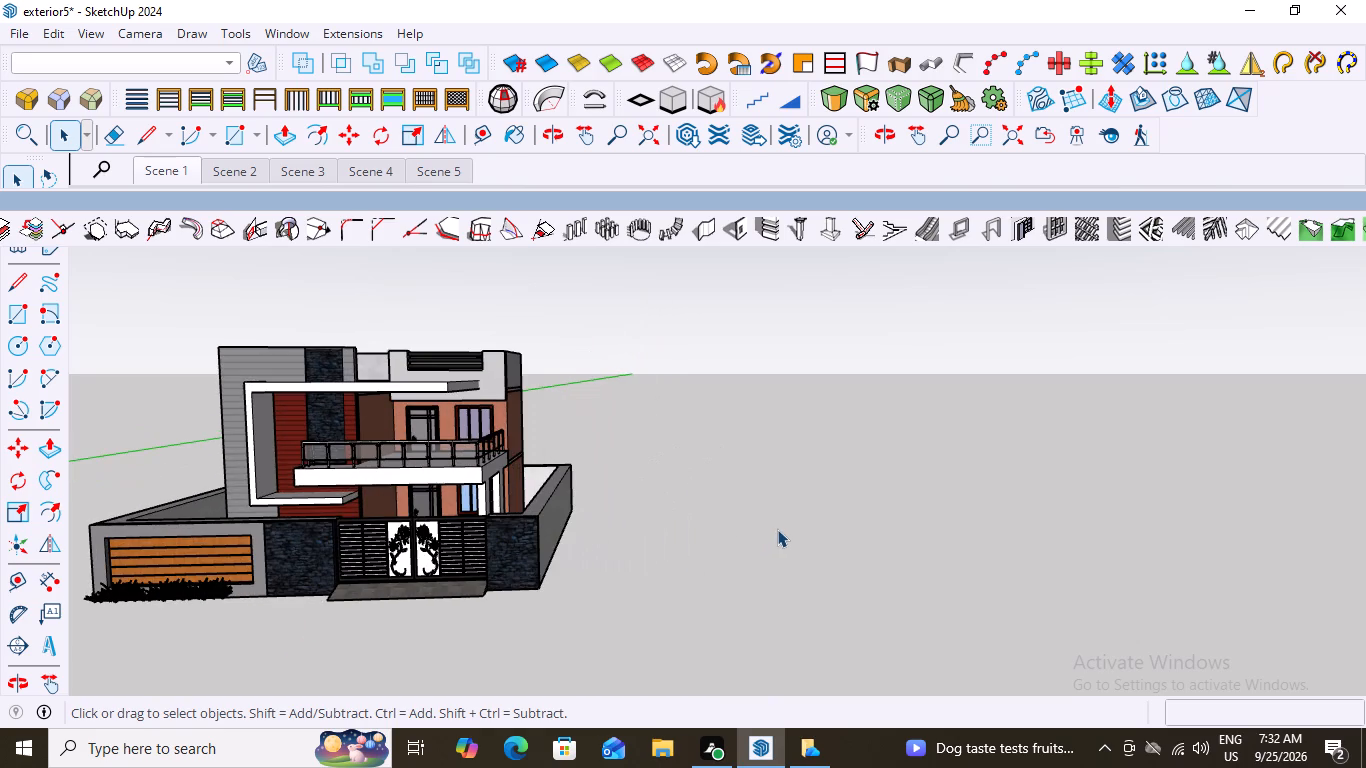
{"action": "scroll", "coordinate": [777, 529], "scroll_direction": "down", "scroll_amount": 5}
{"action": "scroll", "coordinate": [734, 552], "scroll_direction": "up", "scroll_amount": 2}
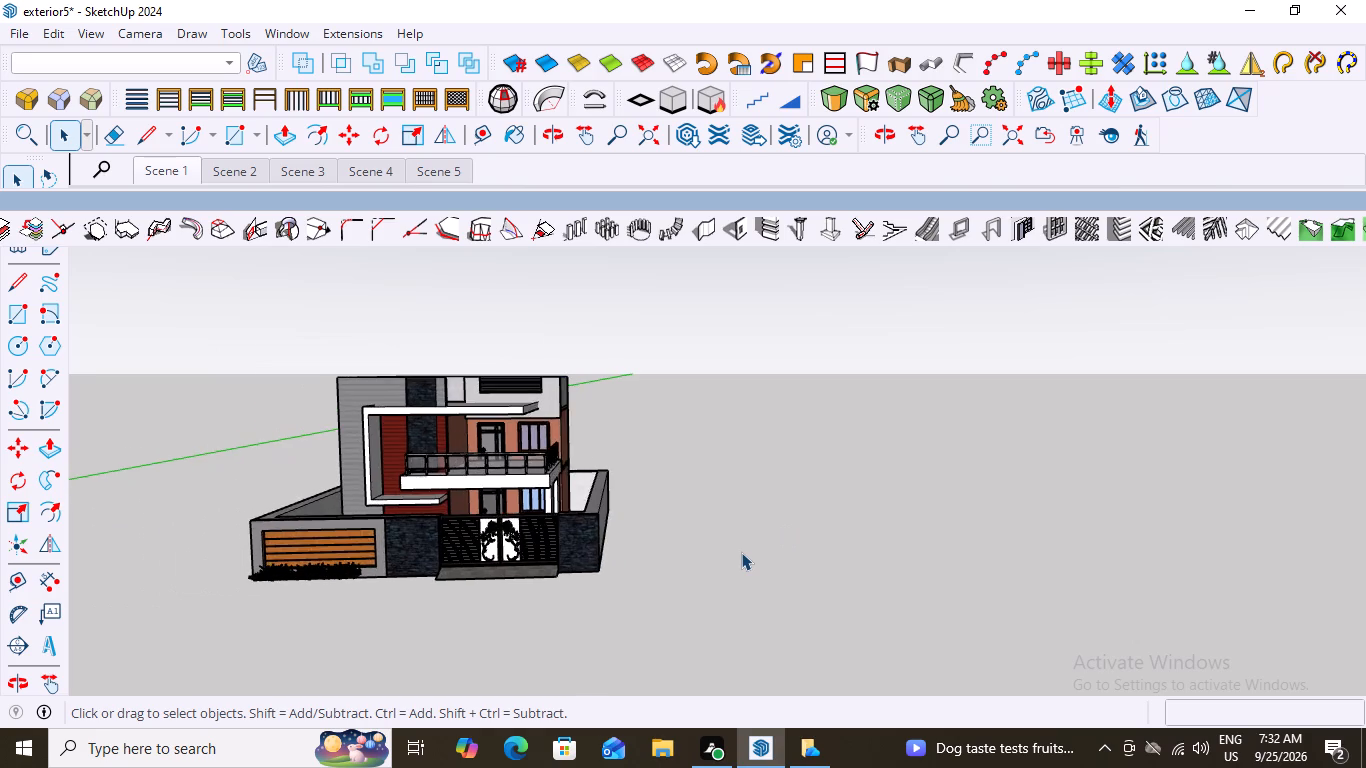
{"action": "scroll", "coordinate": [741, 552], "scroll_direction": "up", "scroll_amount": 6}
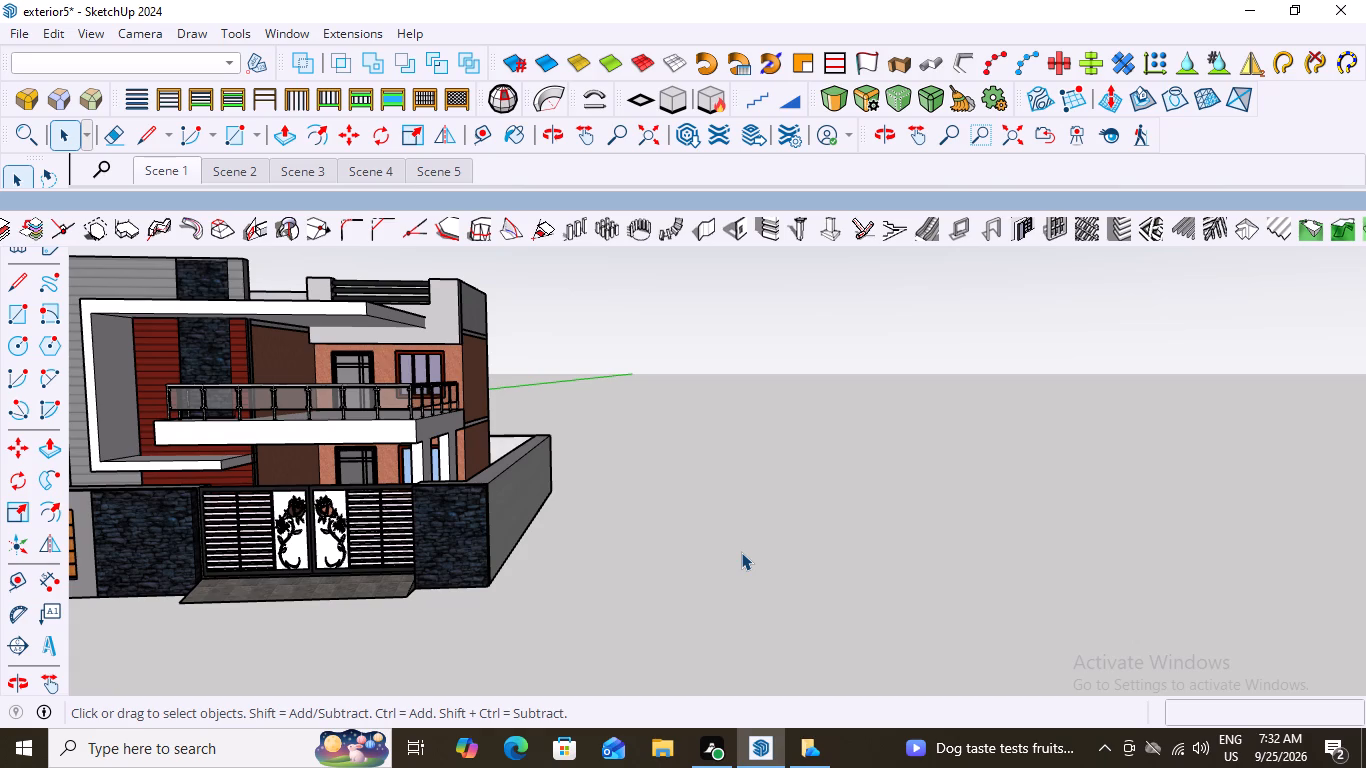
{"action": "scroll", "coordinate": [741, 552], "scroll_direction": "down", "scroll_amount": 4}
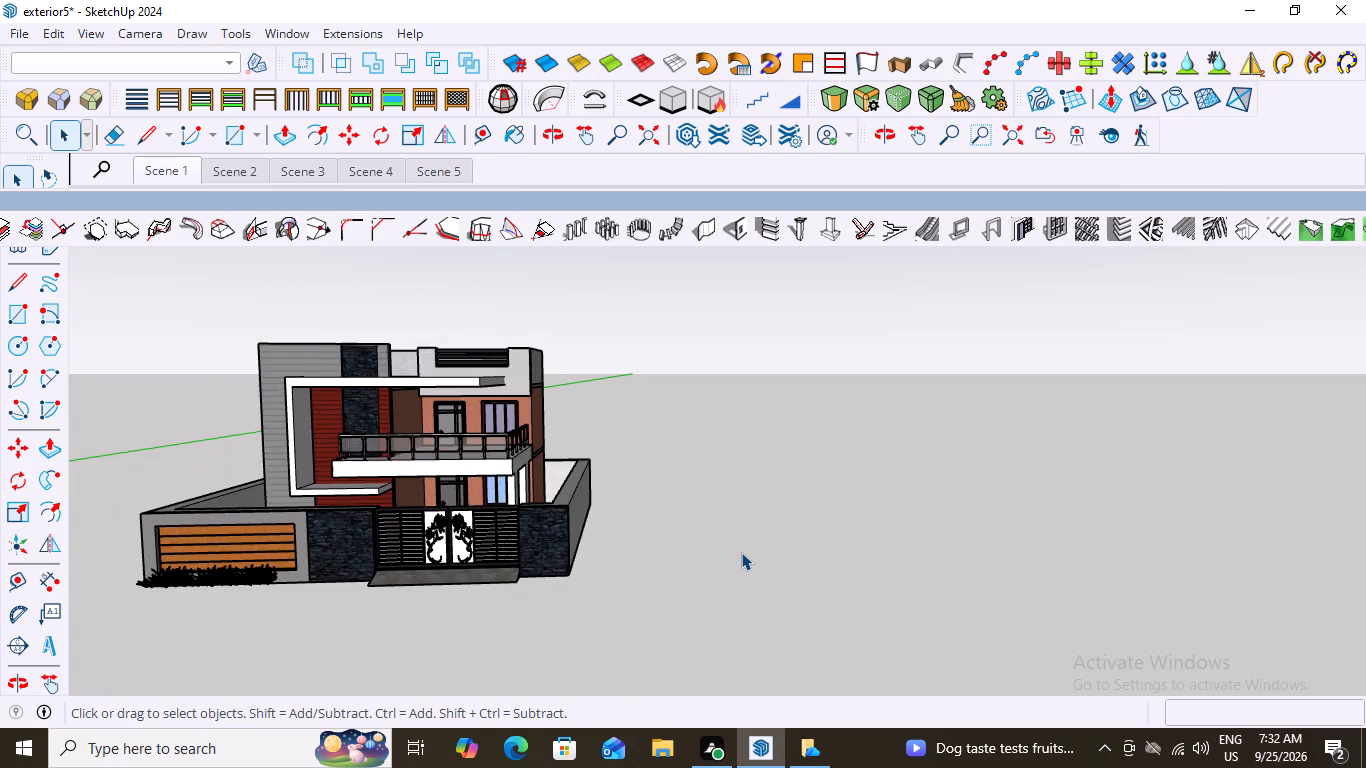
{"action": "scroll", "coordinate": [849, 516], "scroll_direction": "up", "scroll_amount": 1}
{"action": "scroll", "coordinate": [849, 516], "scroll_direction": "down", "scroll_amount": 9}
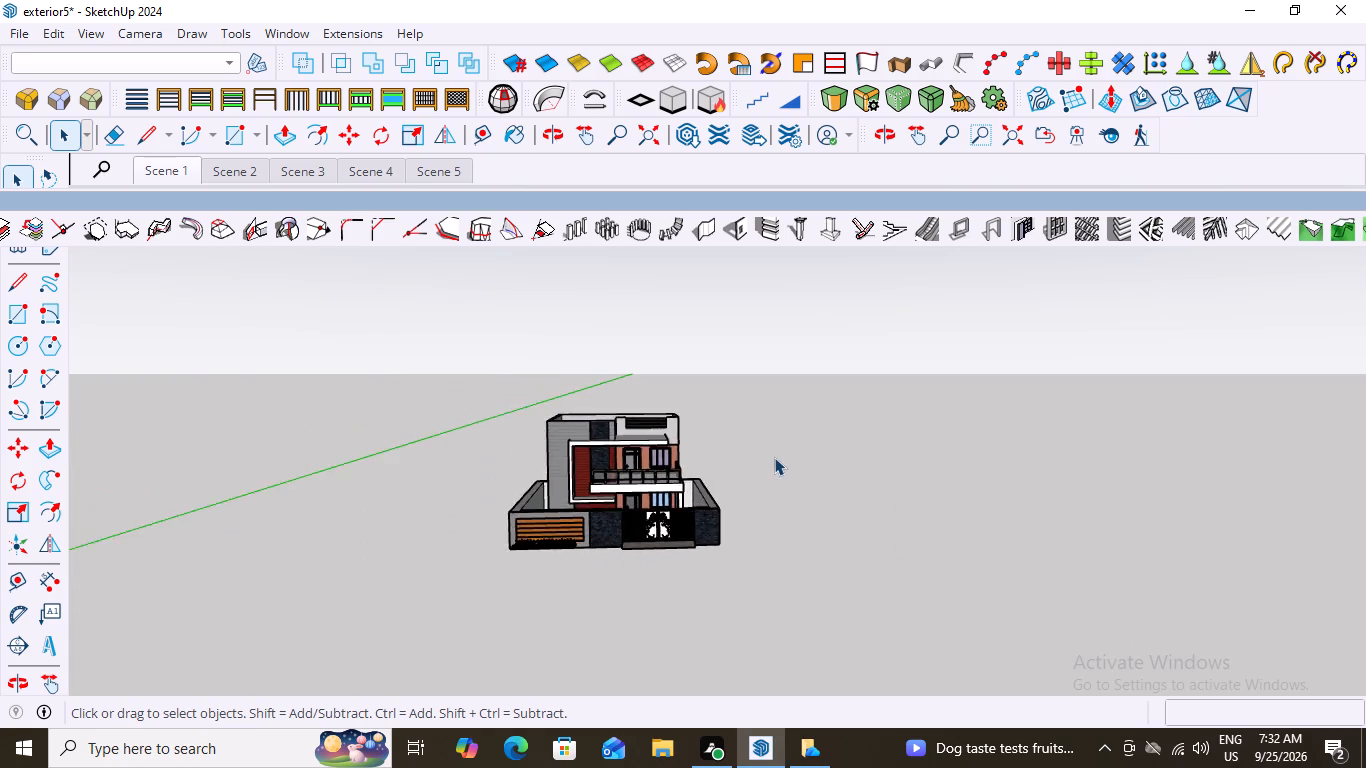
{"action": "scroll", "coordinate": [774, 457], "scroll_direction": "down", "scroll_amount": 6}
{"action": "scroll", "coordinate": [1037, 530], "scroll_direction": "up", "scroll_amount": 4}
{"action": "scroll", "coordinate": [881, 529], "scroll_direction": "up", "scroll_amount": 1}
{"action": "scroll", "coordinate": [830, 429], "scroll_direction": "down", "scroll_amount": 4}
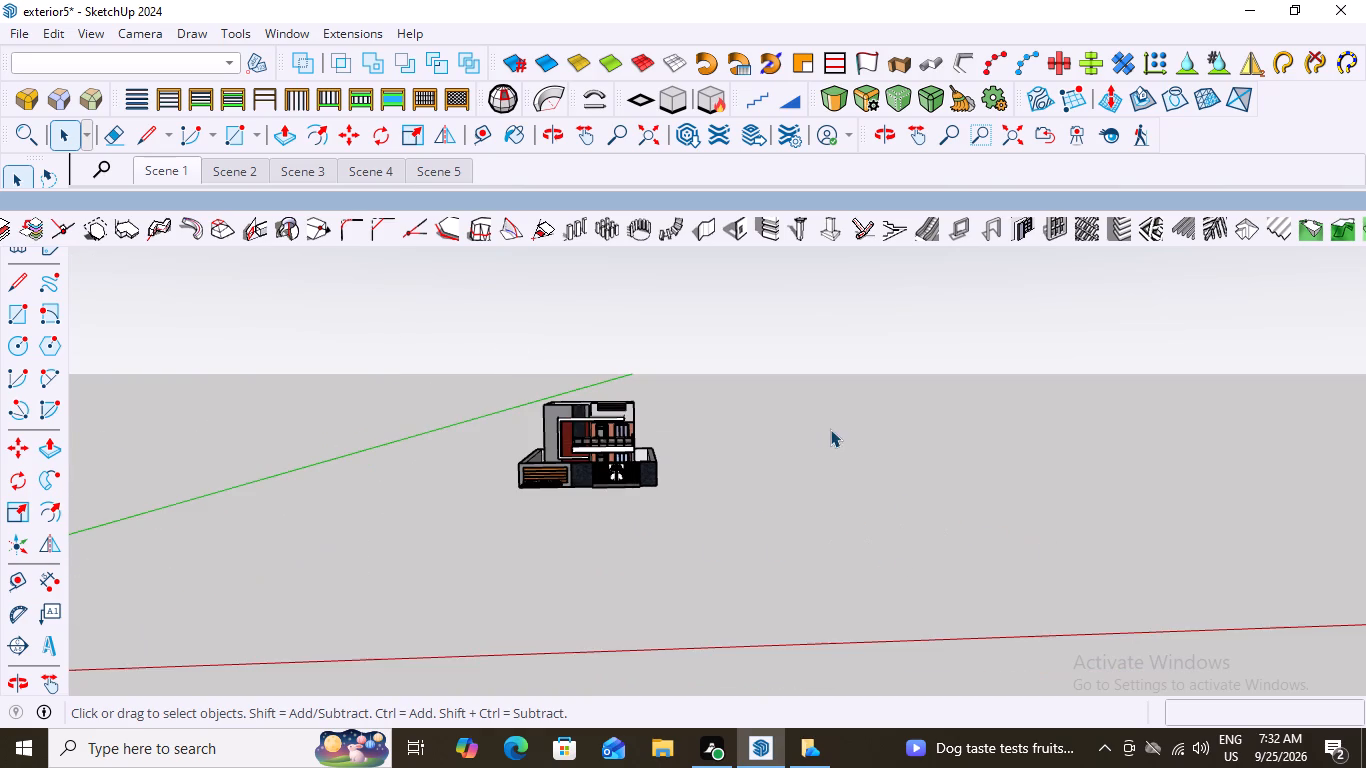
Draw a rectangle about 27'5" by 50'3" on the open ground beside the house, on the gate side.
{"action": "middle_click_drag", "start_coordinate": [839, 511], "coordinate": [834, 549]}
{"action": "scroll", "coordinate": [838, 502], "scroll_direction": "up", "scroll_amount": 2}
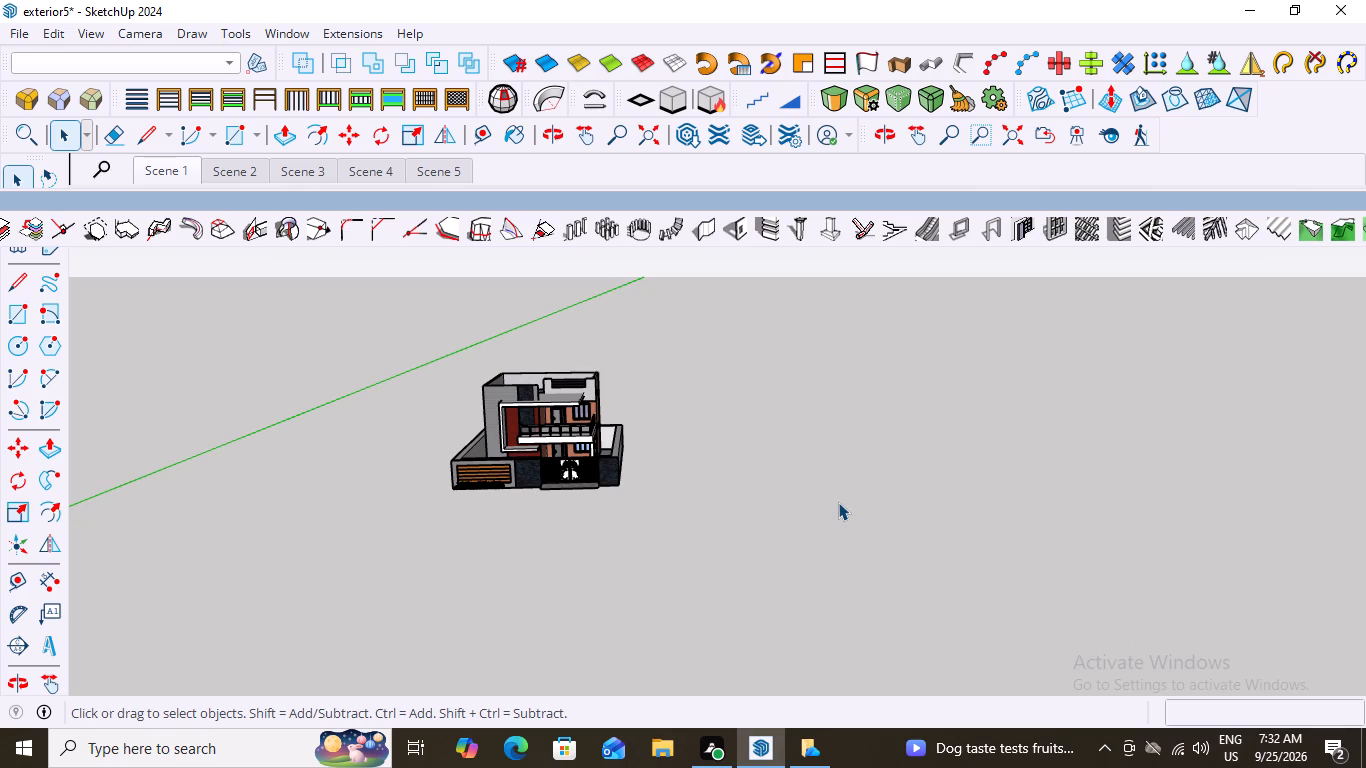
{"action": "key", "text": "r"}
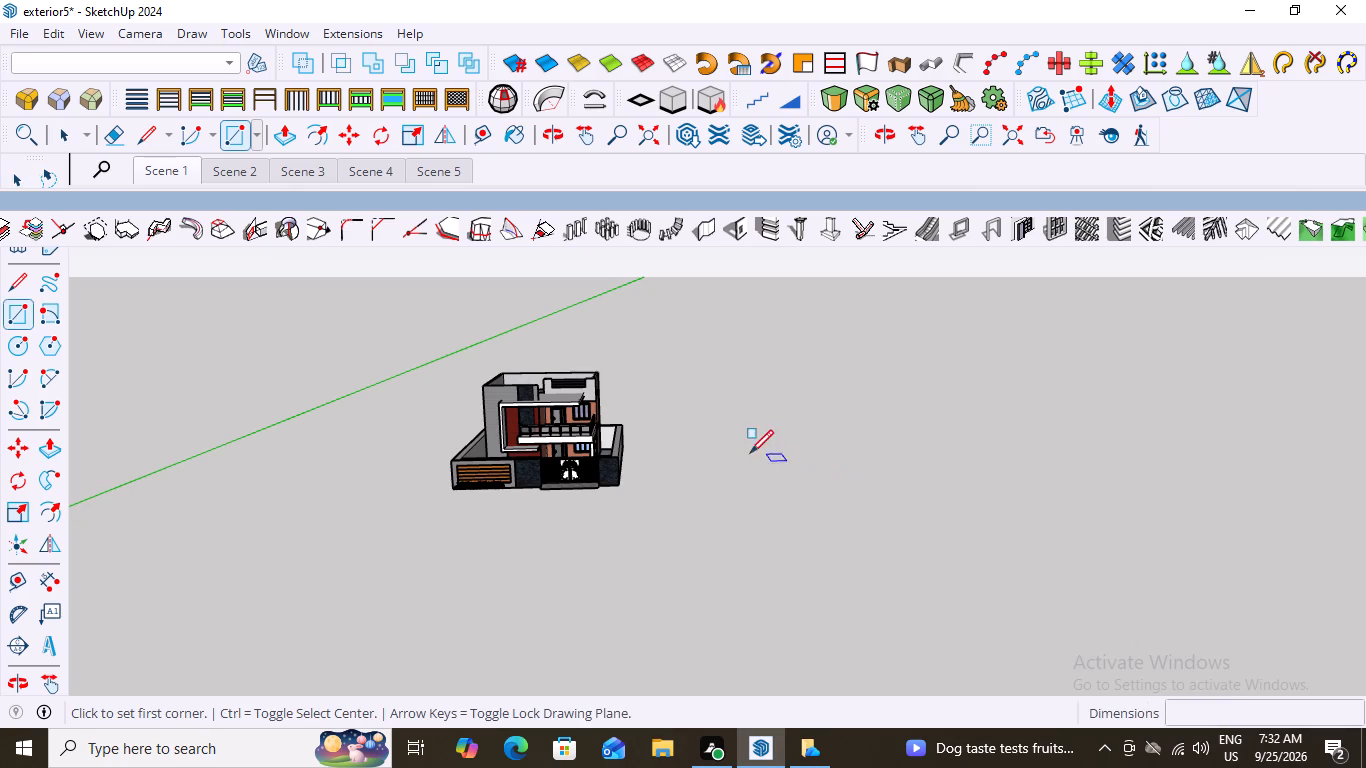
{"action": "left_click", "coordinate": [722, 471]}
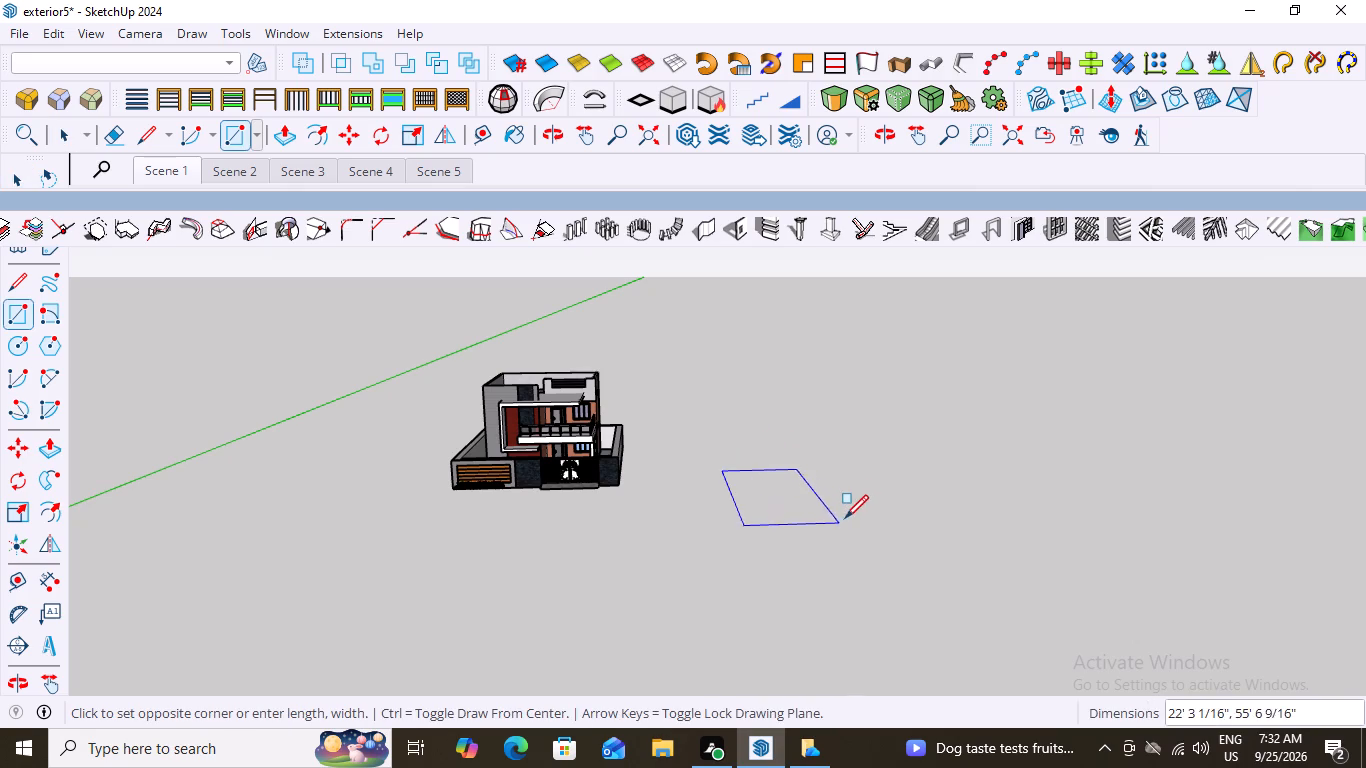
{"action": "left_click", "coordinate": [854, 517]}
{"action": "key", "text": "space"}
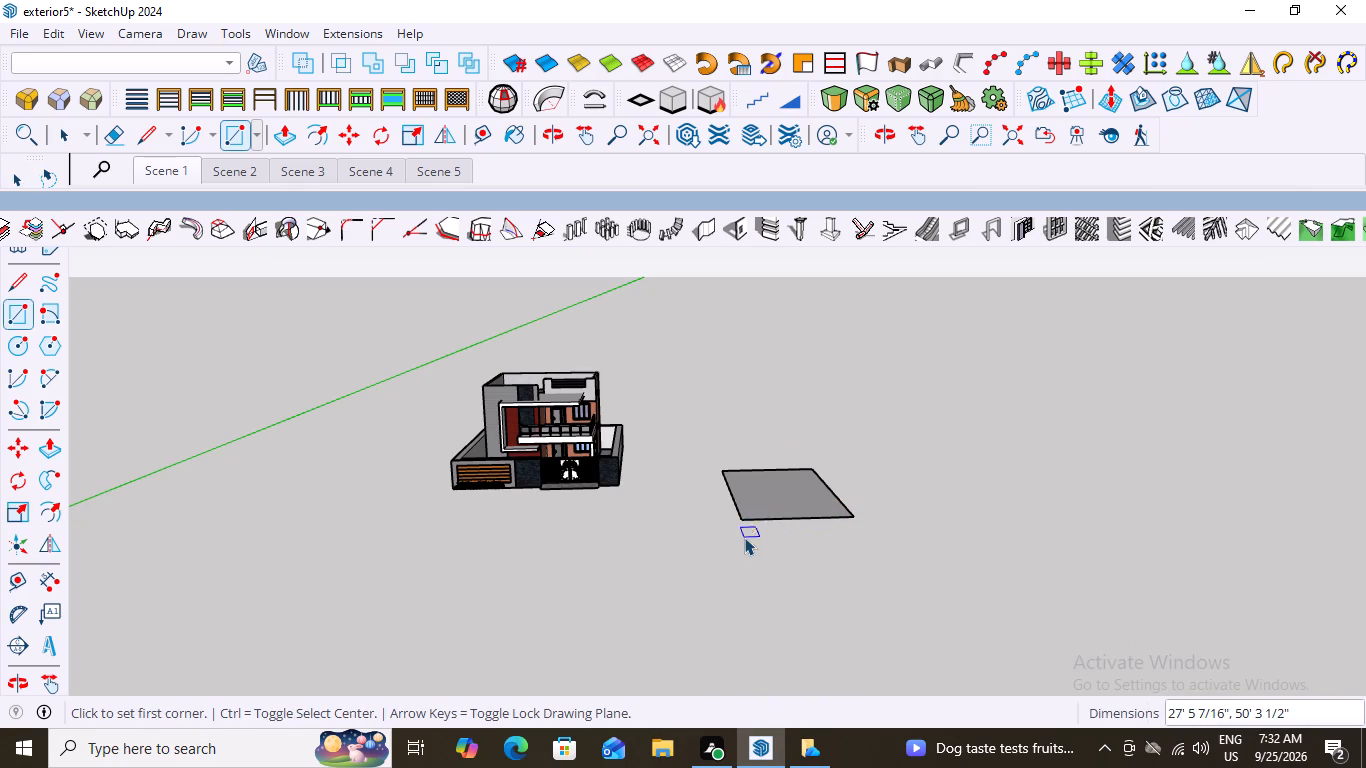
Push/Pull the new rectangle upward into a plain low box, well below the height of the house.
{"action": "key", "text": "p"}
{"action": "left_click", "coordinate": [788, 489]}
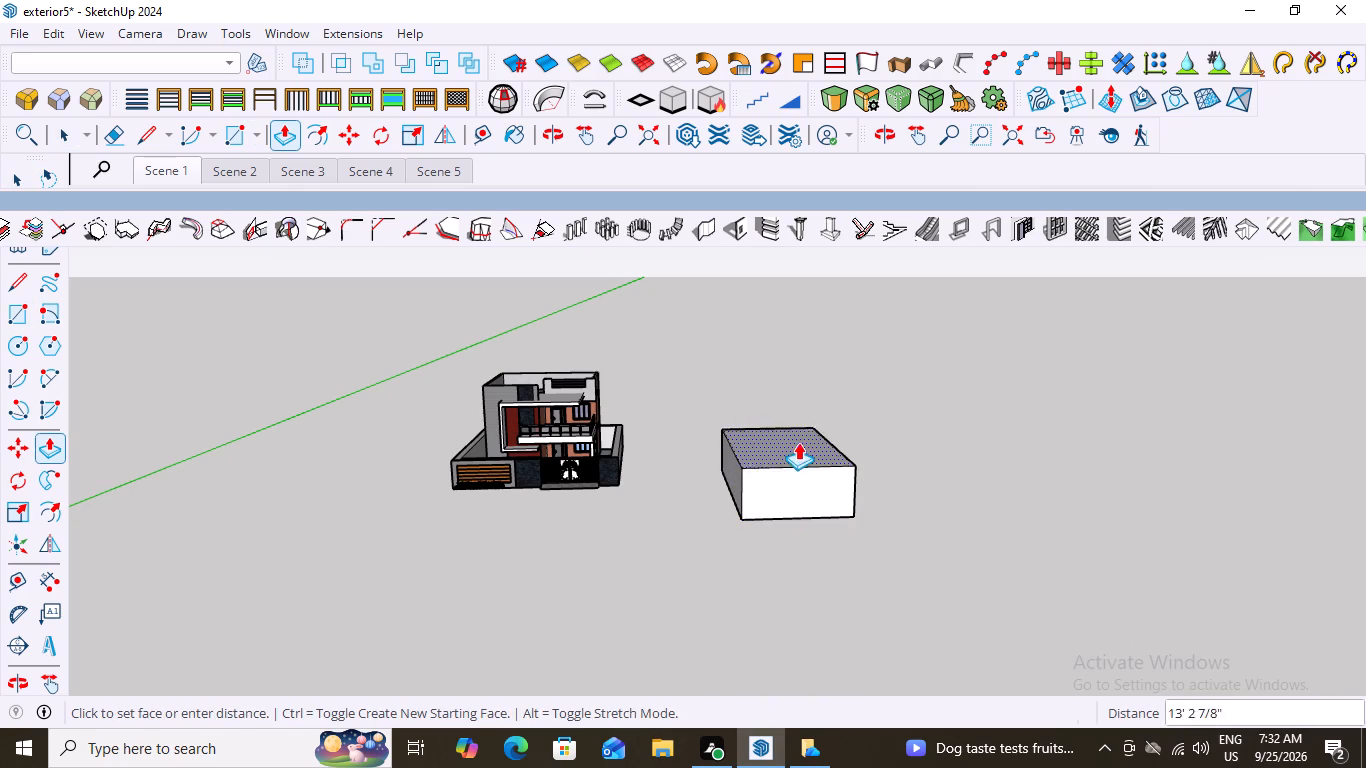
{"action": "scroll", "coordinate": [779, 477], "scroll_direction": "up", "scroll_amount": 6}
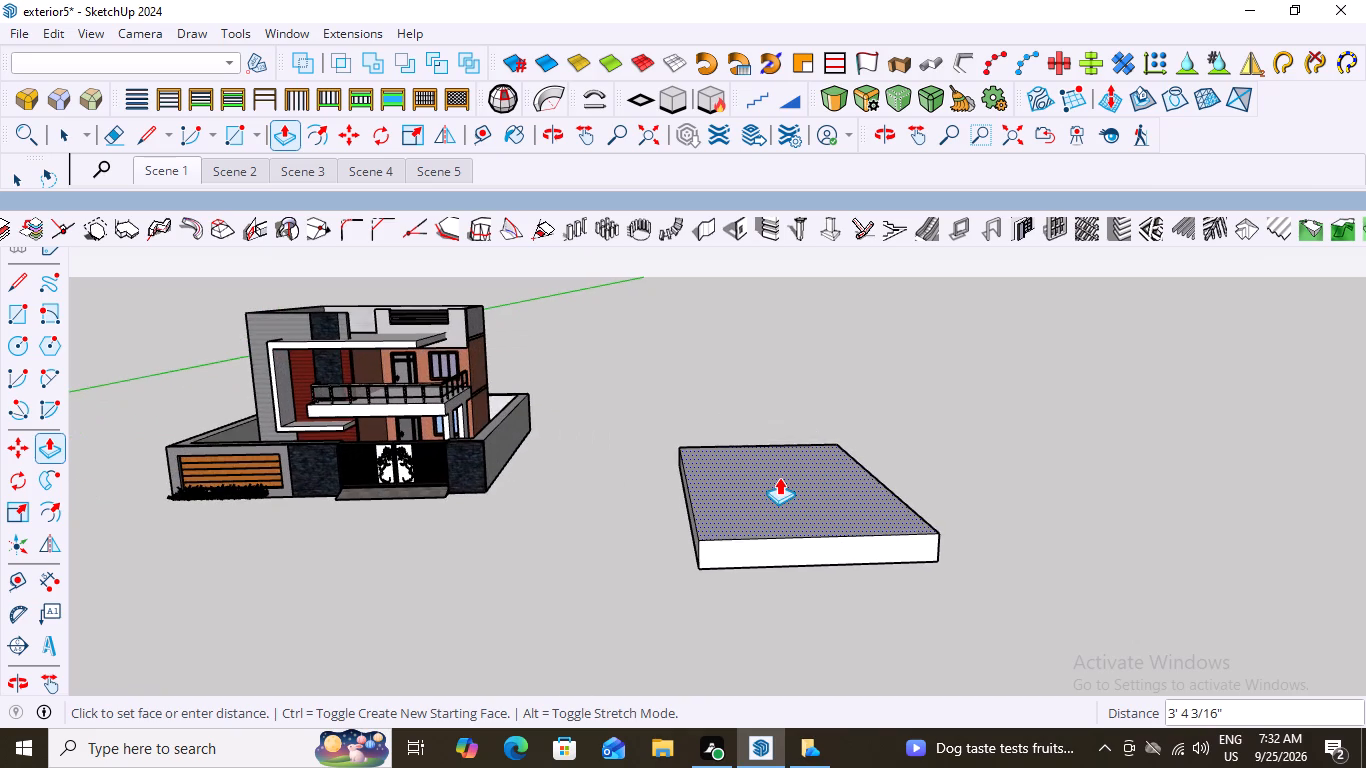
{"action": "scroll", "coordinate": [797, 415], "scroll_direction": "down", "scroll_amount": 7}
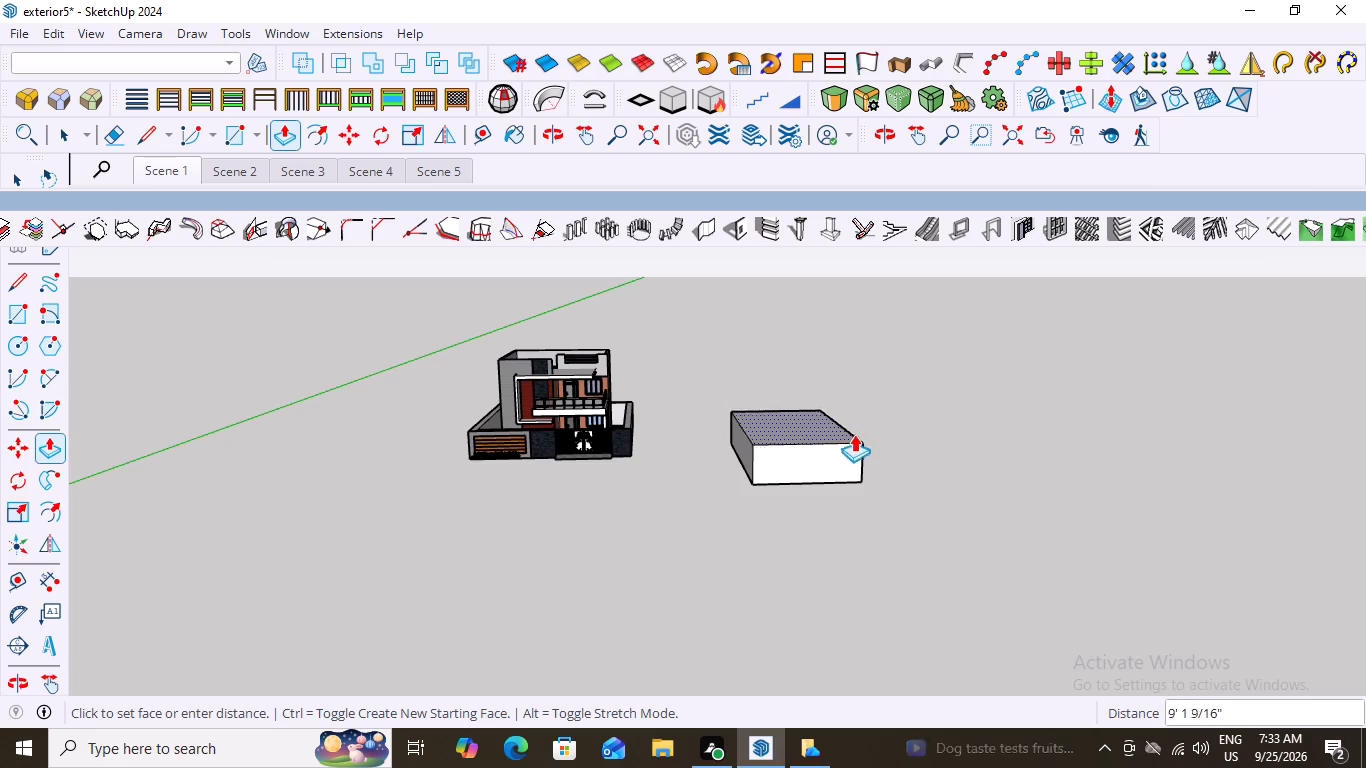
{"action": "scroll", "coordinate": [833, 451], "scroll_direction": "up", "scroll_amount": 6}
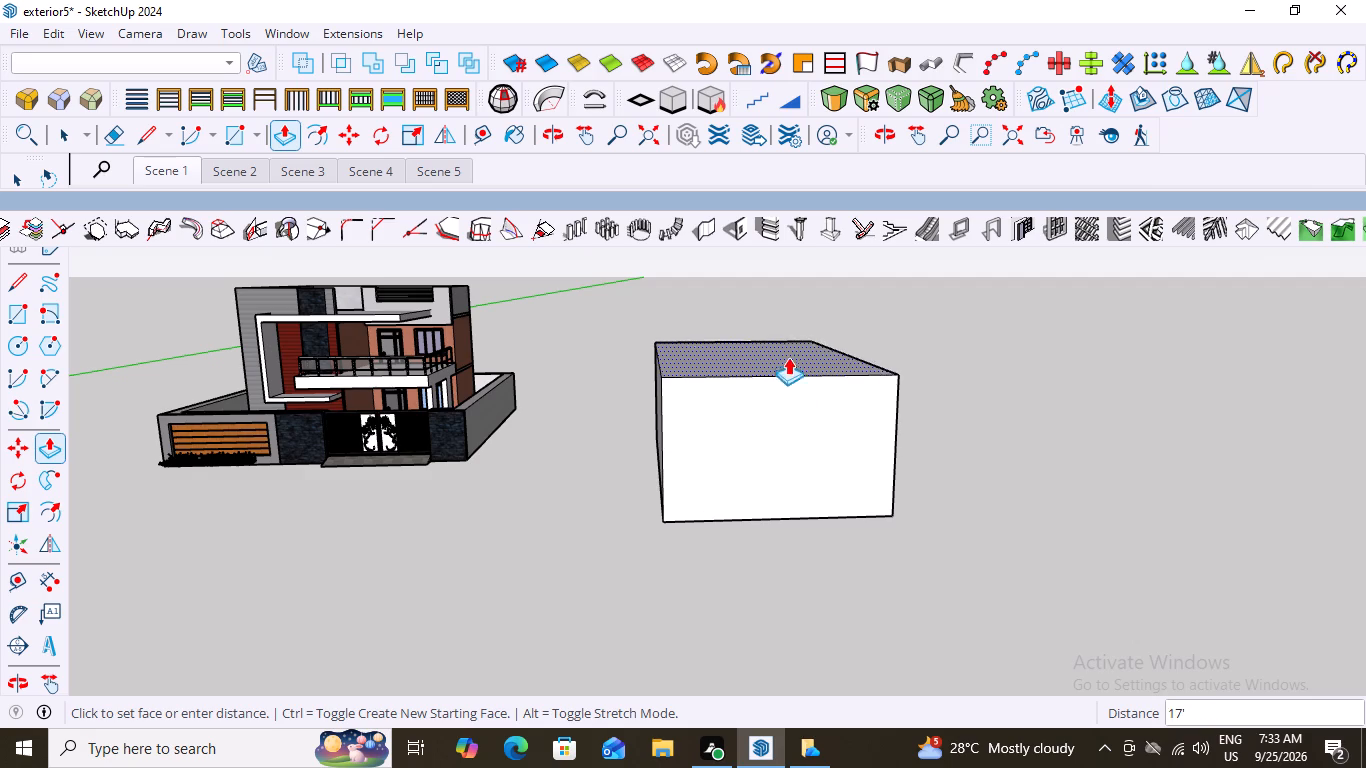
{"action": "triple_click", "coordinate": [792, 408]}
{"action": "key", "text": "space"}
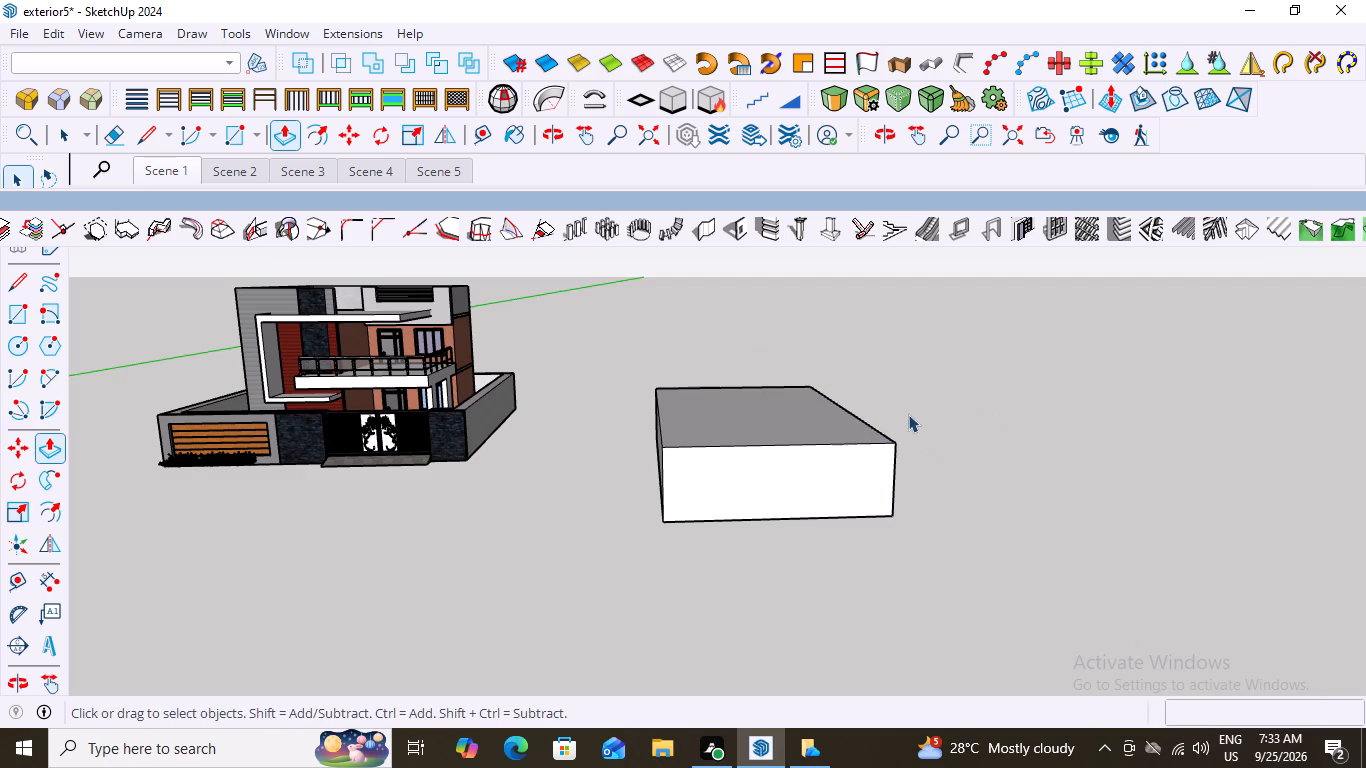
Select the entire box with all its faces and edges and make it a group.
{"action": "triple_click", "coordinate": [807, 440]}
{"action": "left_click", "coordinate": [807, 440]}
{"action": "right_click", "coordinate": [807, 440]}
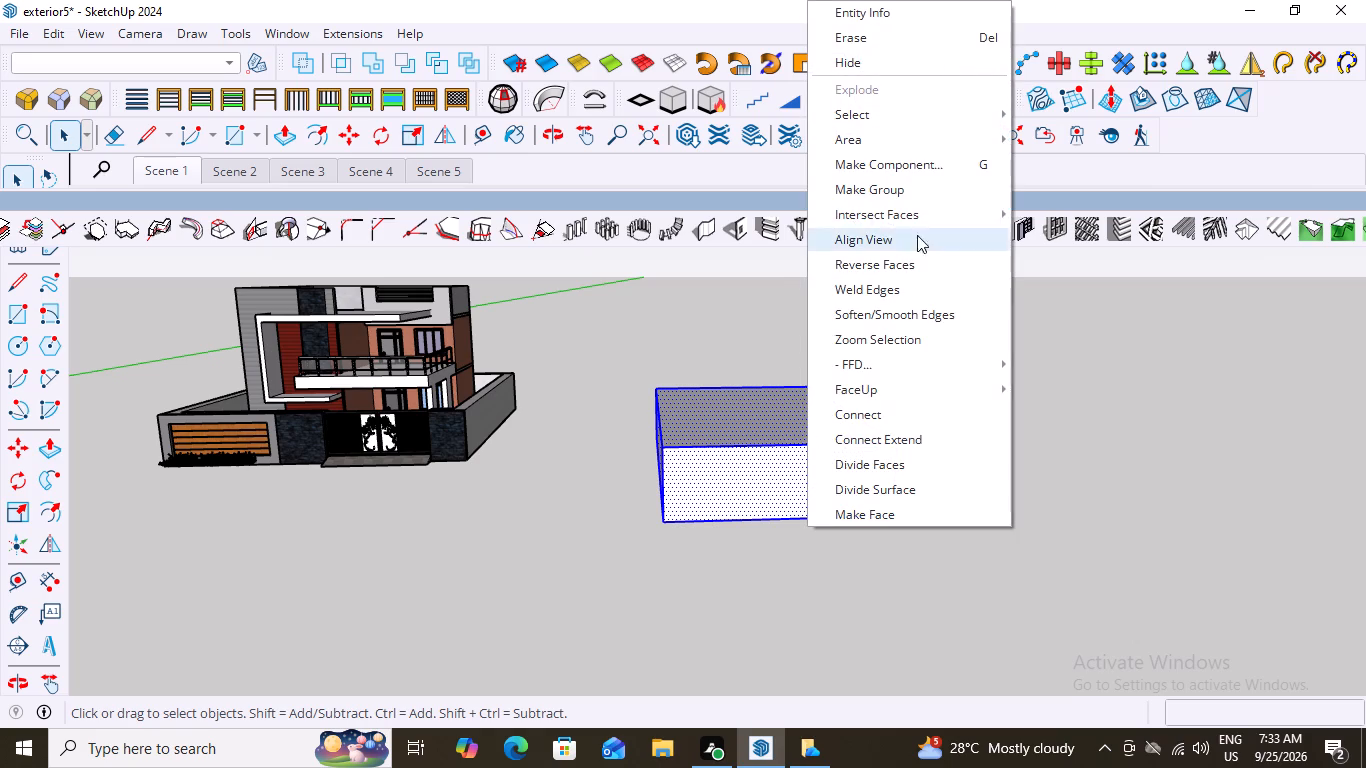
{"action": "left_click", "coordinate": [858, 186]}
Inspect the grouped box beside the house from several distances and angles, ending with a low front view of the house.
{"action": "scroll", "coordinate": [743, 319], "scroll_direction": "down", "scroll_amount": 7}
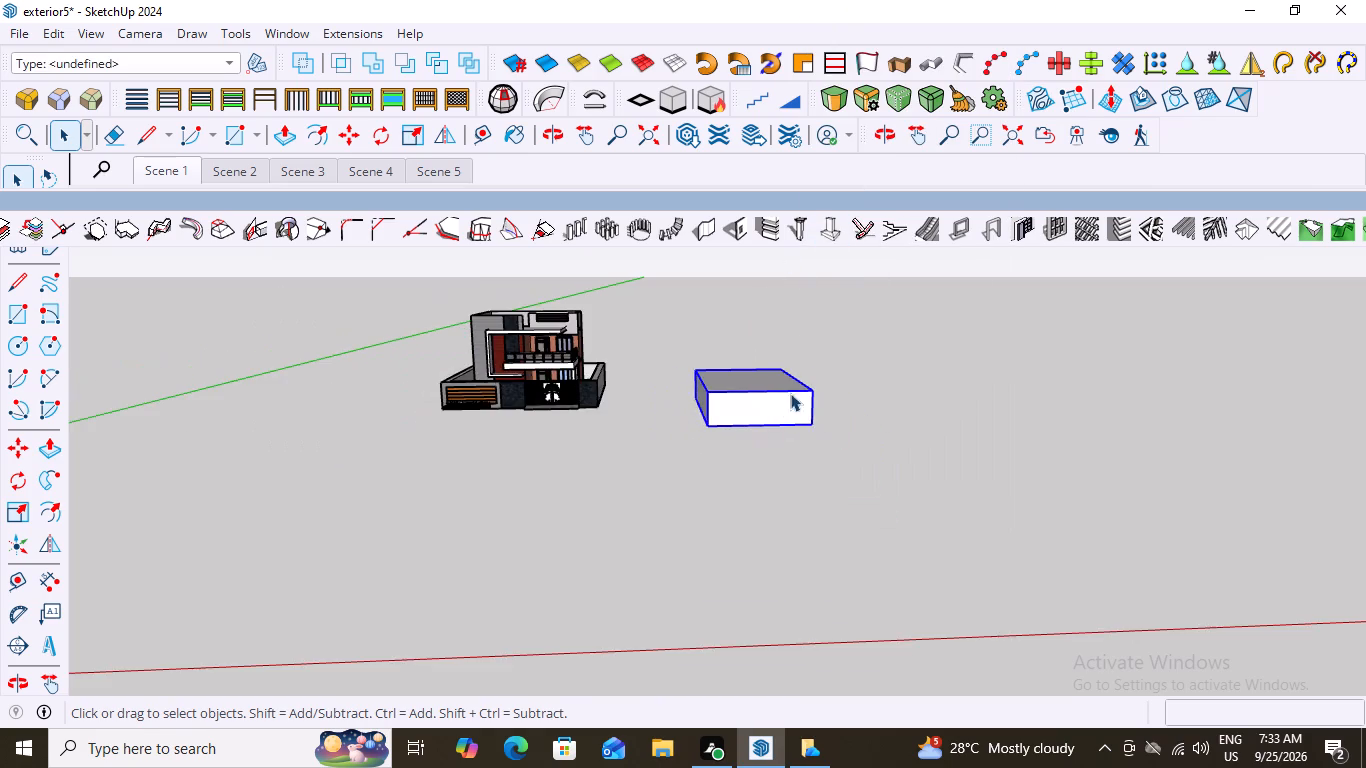
{"action": "middle_click_drag", "start_coordinate": [790, 393], "coordinate": [731, 527]}
{"action": "middle_click_drag", "start_coordinate": [809, 408], "coordinate": [836, 329]}
{"action": "middle_click_drag", "start_coordinate": [674, 413], "coordinate": [681, 406]}
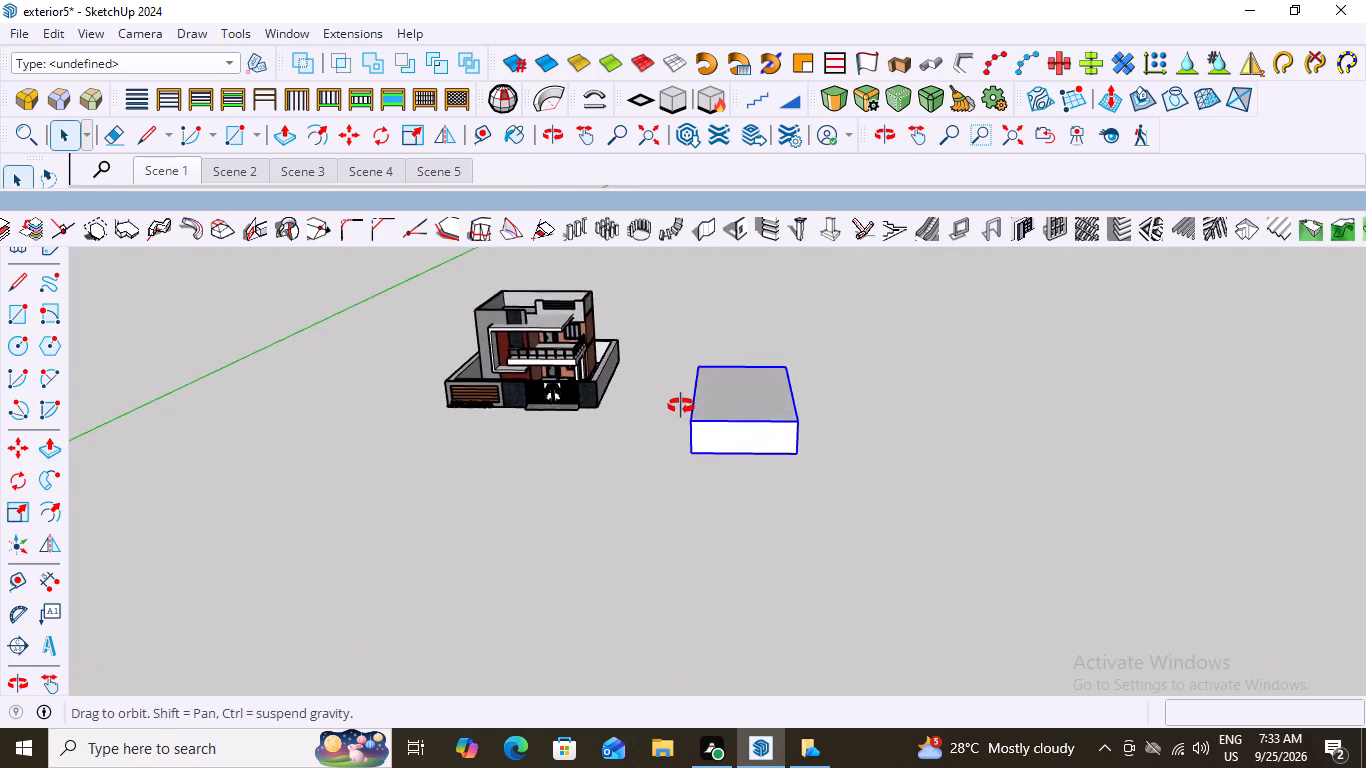
{"action": "middle_click_drag", "start_coordinate": [681, 406], "coordinate": [712, 373]}
{"action": "scroll", "coordinate": [617, 403], "scroll_direction": "up", "scroll_amount": 3}
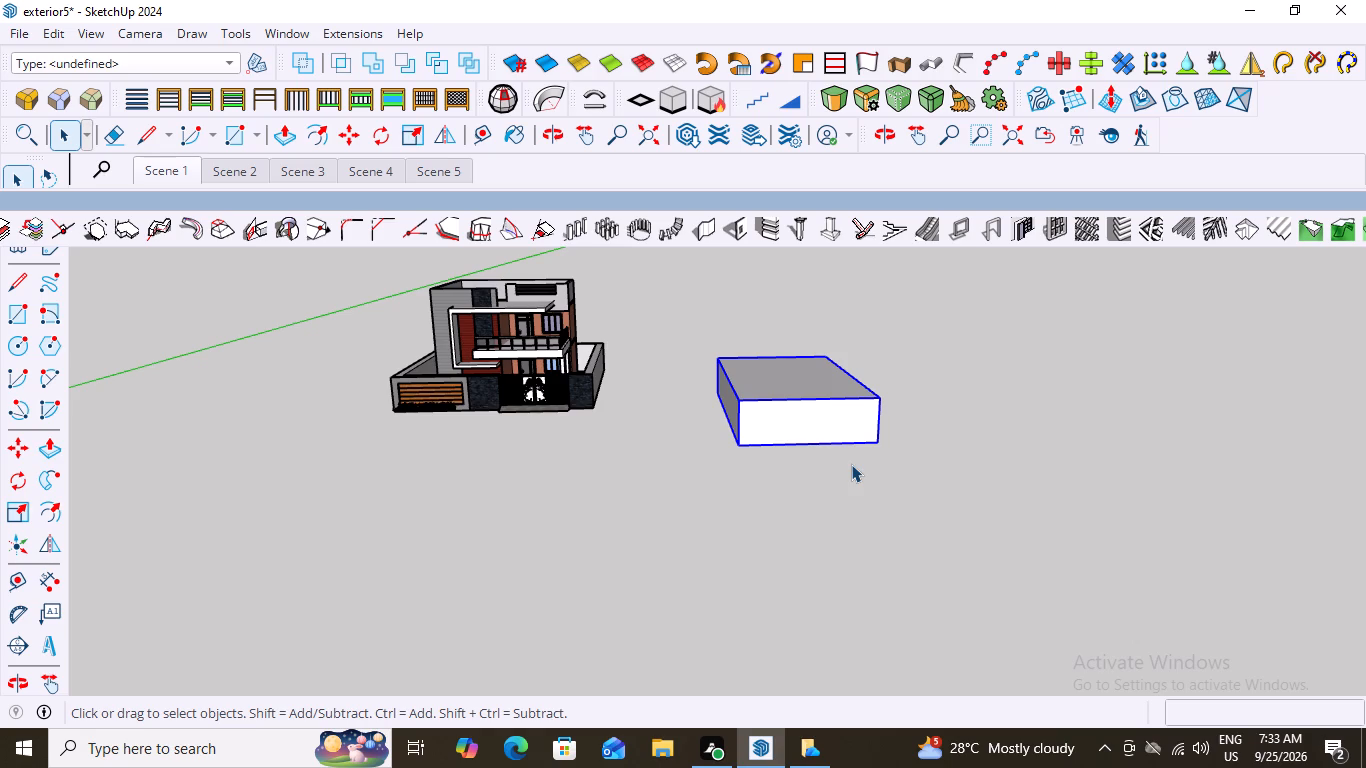
{"action": "scroll", "coordinate": [694, 467], "scroll_direction": "down", "scroll_amount": 6}
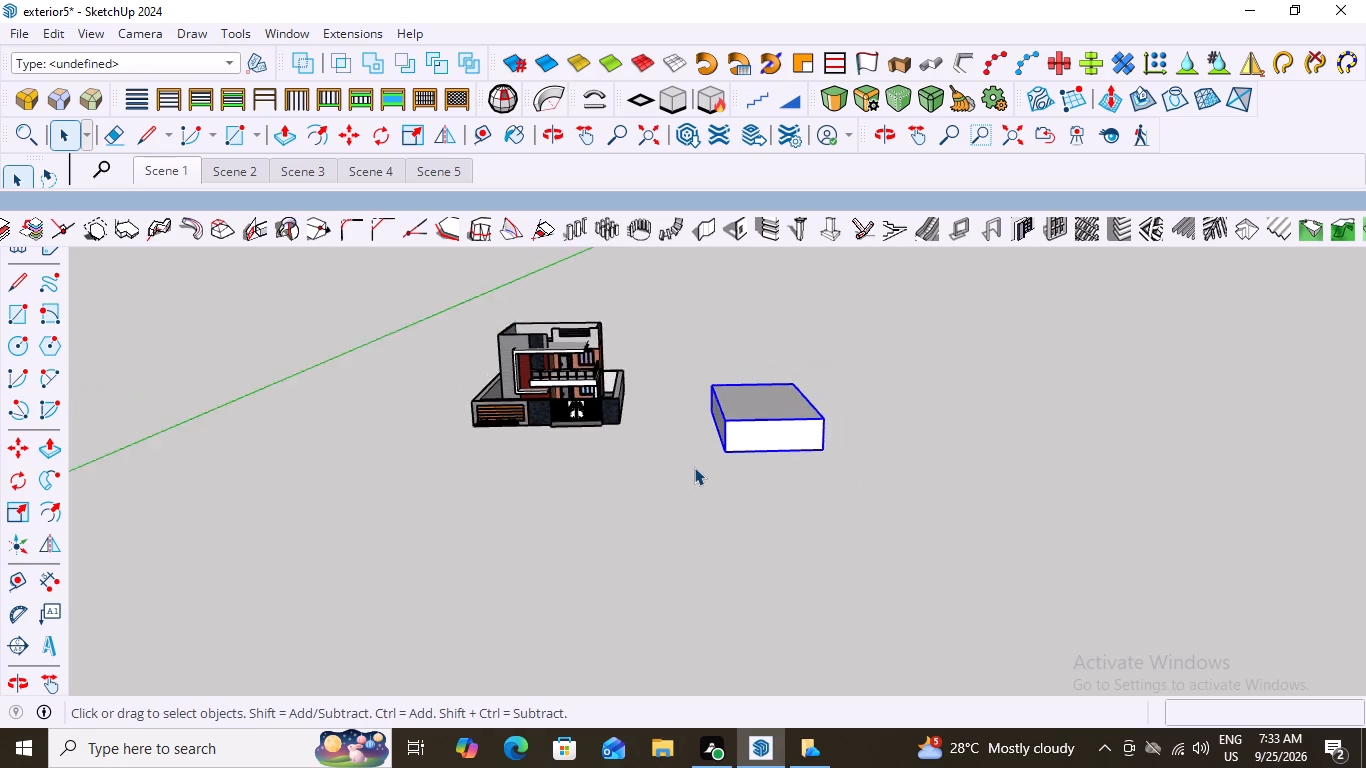
{"action": "scroll", "coordinate": [694, 467], "scroll_direction": "down", "scroll_amount": 3}
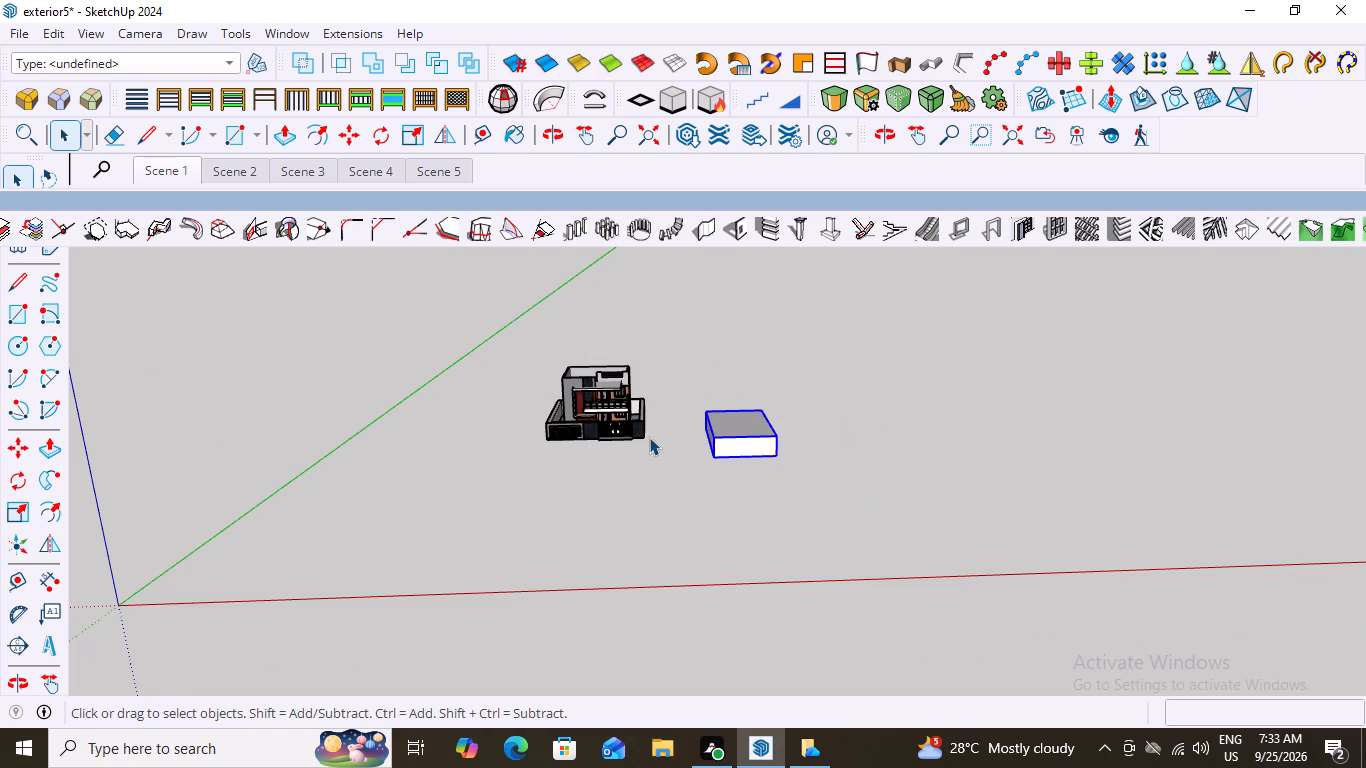
{"action": "scroll", "coordinate": [655, 439], "scroll_direction": "down", "scroll_amount": 3}
{"action": "middle_click_drag", "start_coordinate": [724, 467], "coordinate": [654, 470]}
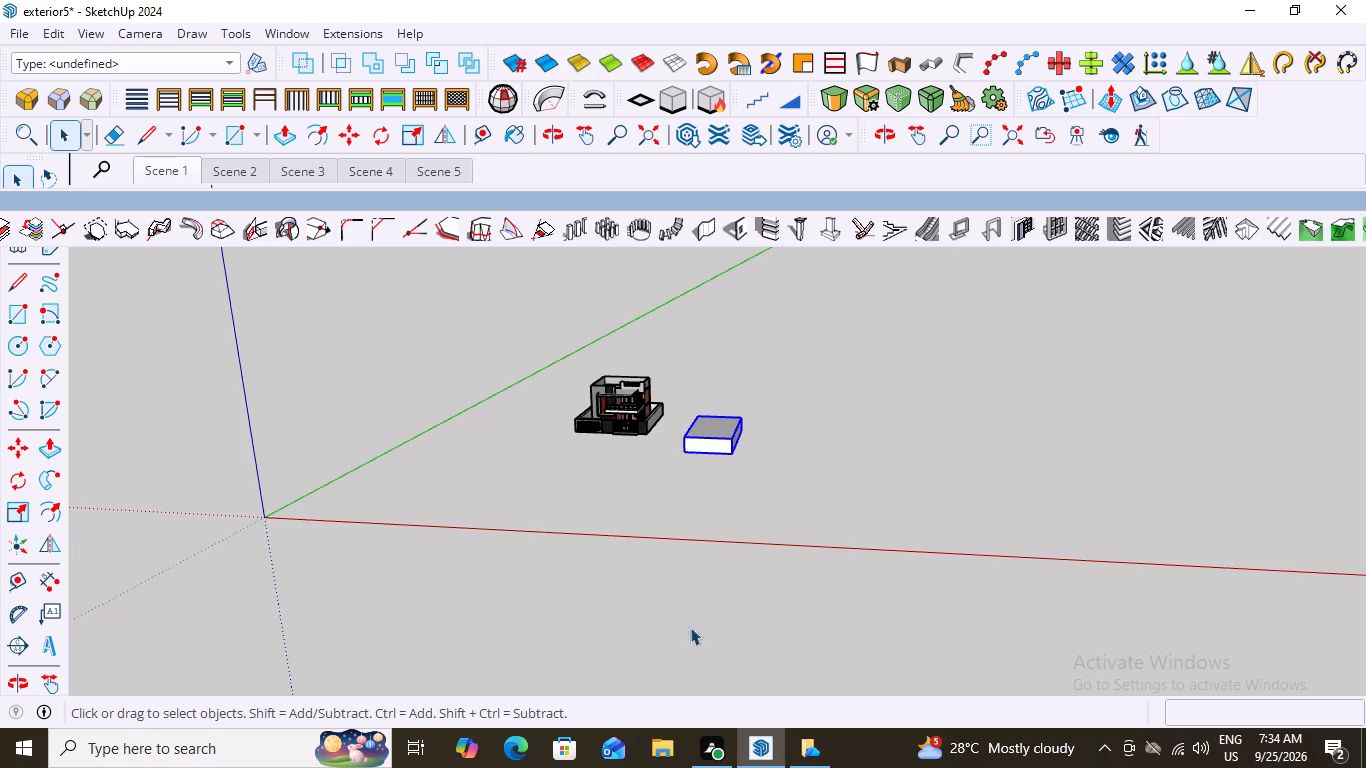
{"action": "scroll", "coordinate": [707, 542], "scroll_direction": "down", "scroll_amount": 5}
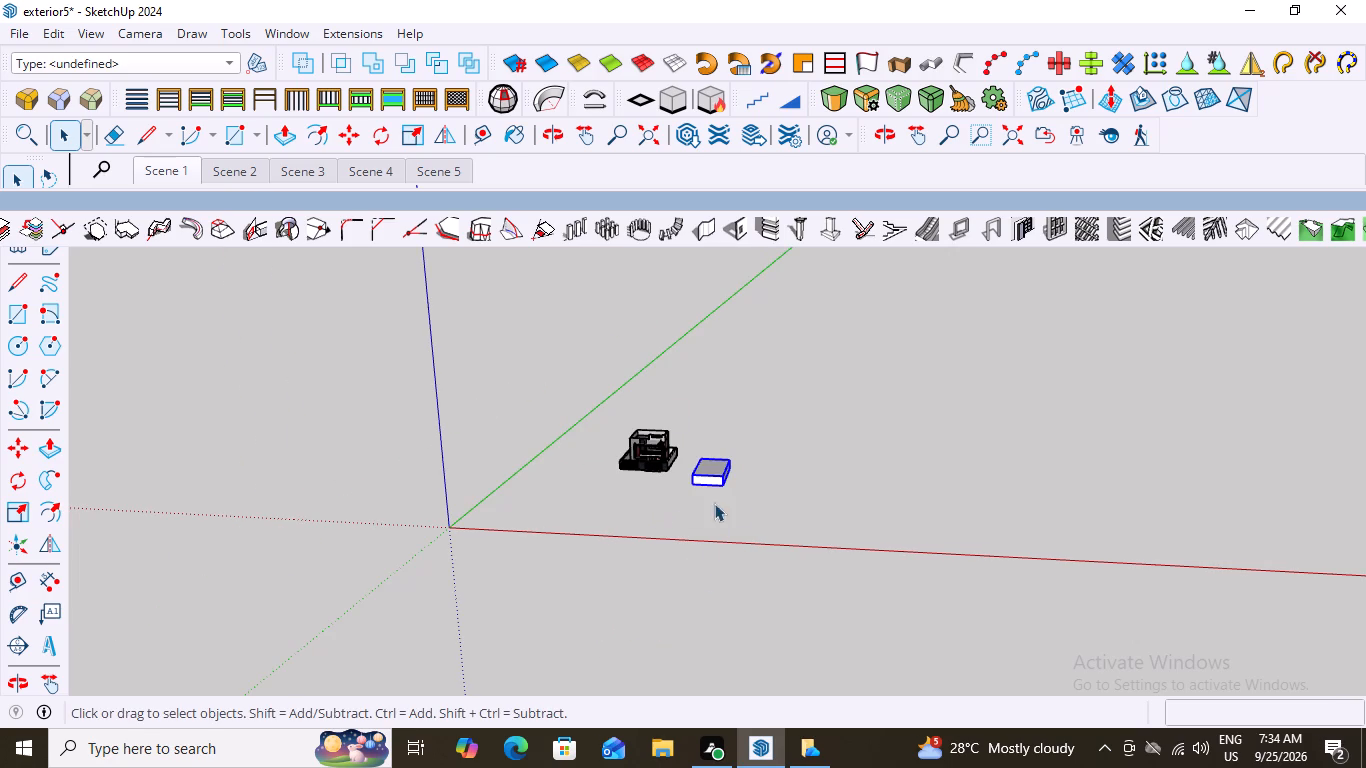
{"action": "middle_click", "coordinate": [759, 497]}
{"action": "scroll", "coordinate": [704, 479], "scroll_direction": "up", "scroll_amount": 1}
{"action": "middle_click_drag", "start_coordinate": [704, 479], "coordinate": [805, 477]}
{"action": "scroll", "coordinate": [745, 484], "scroll_direction": "up", "scroll_amount": 12}
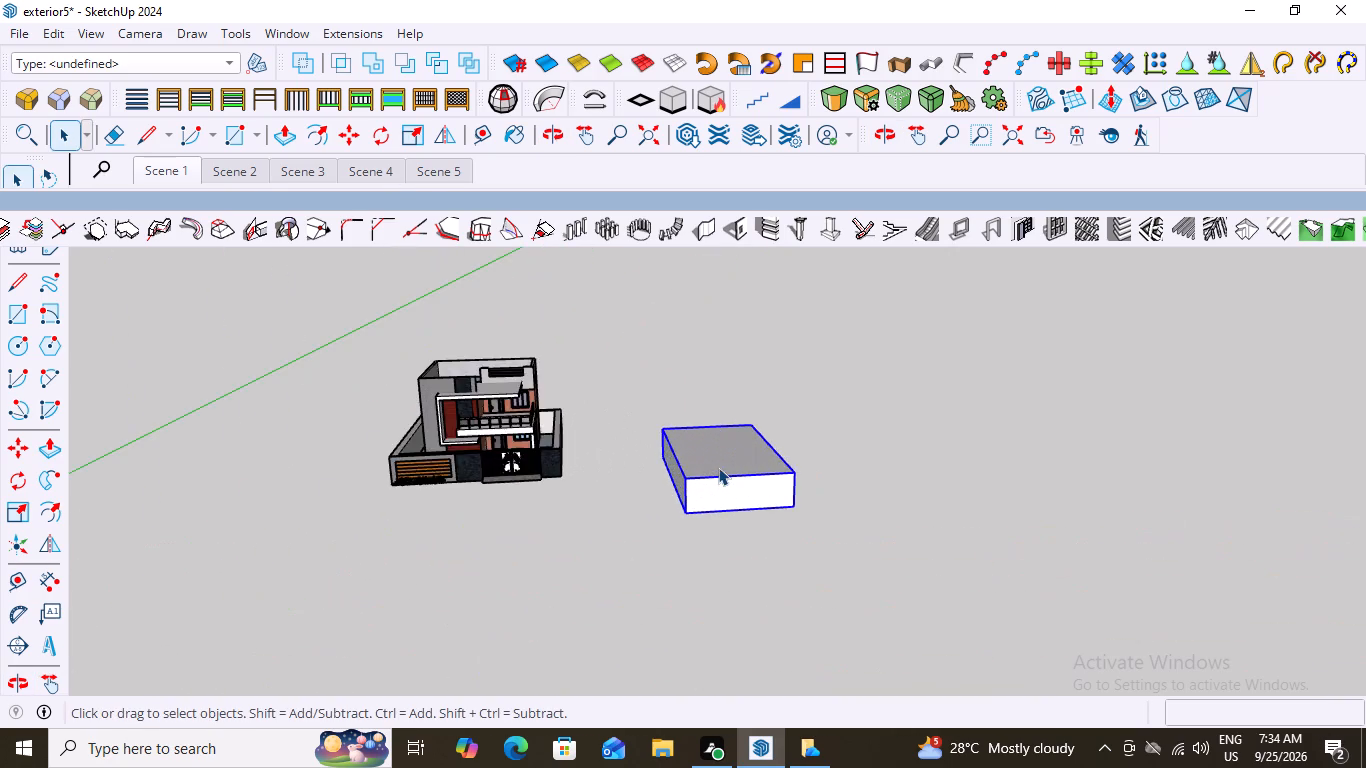
{"action": "scroll", "coordinate": [718, 467], "scroll_direction": "up", "scroll_amount": 3}
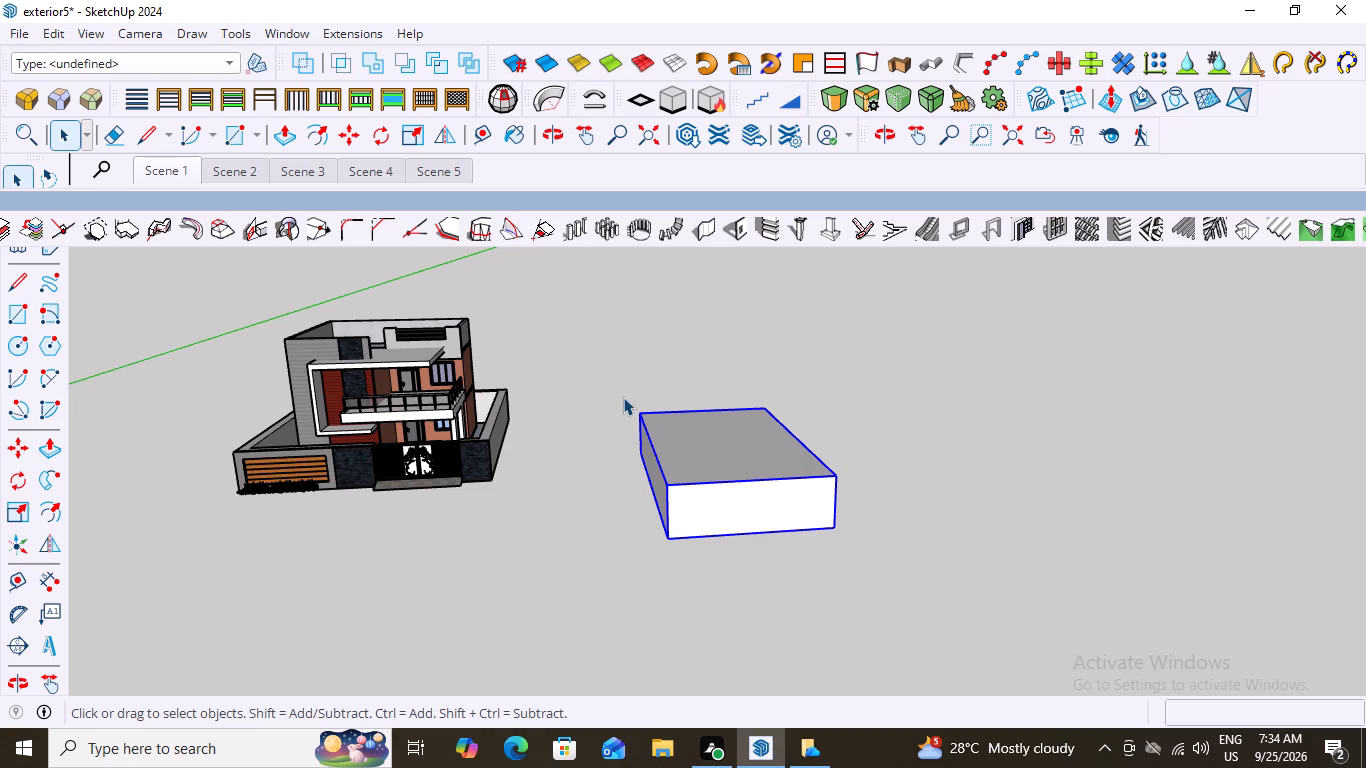
{"action": "scroll", "coordinate": [737, 389], "scroll_direction": "down", "scroll_amount": 8}
{"action": "key", "text": "space"}
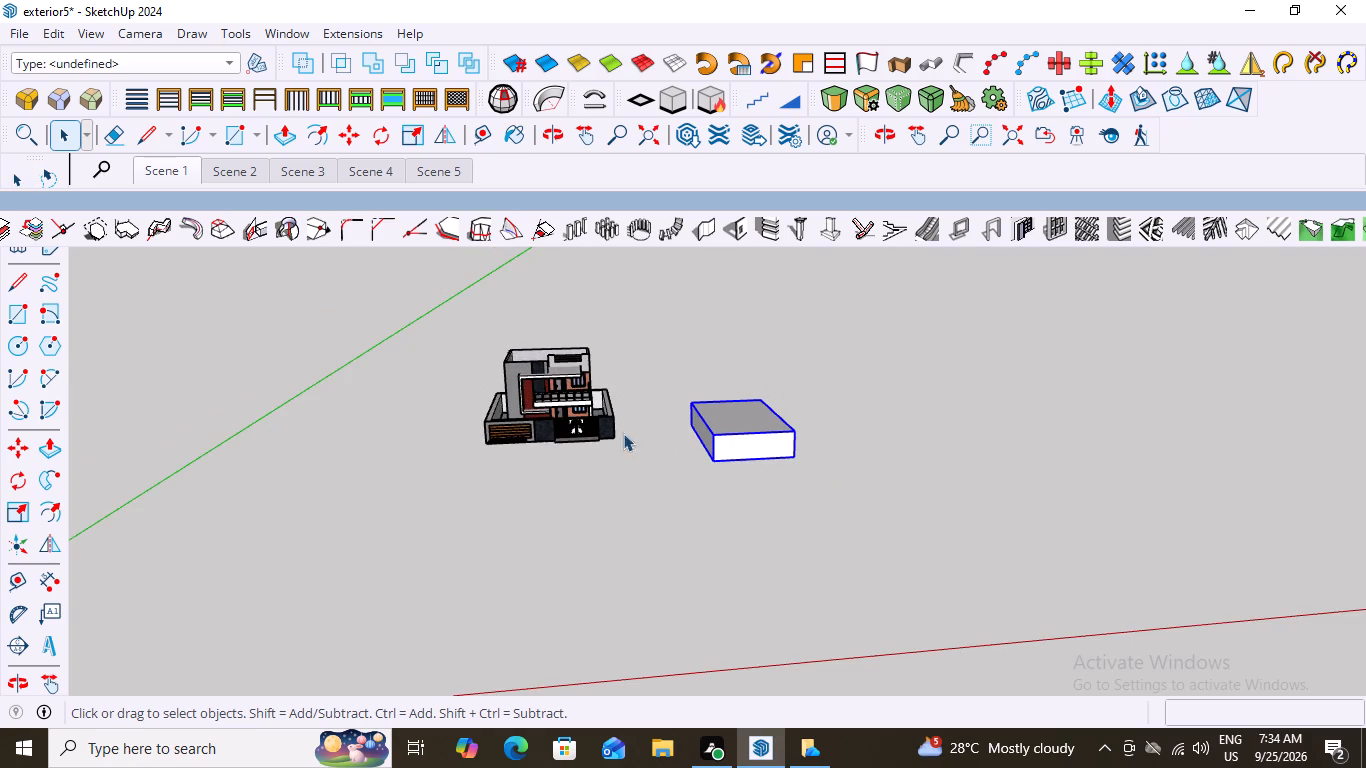
{"action": "scroll", "coordinate": [531, 423], "scroll_direction": "up", "scroll_amount": 8}
{"action": "scroll", "coordinate": [574, 353], "scroll_direction": "down", "scroll_amount": 4}
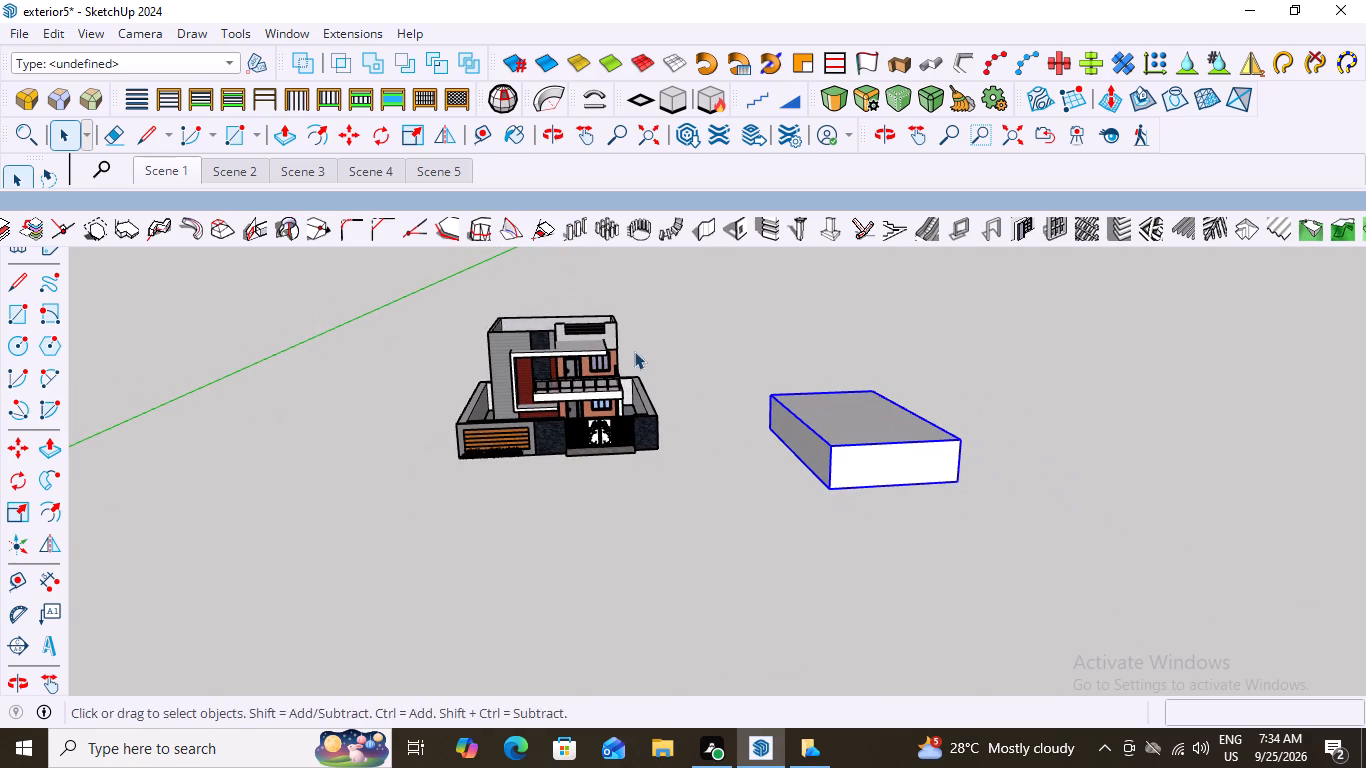
{"action": "middle_click_drag", "start_coordinate": [634, 351], "coordinate": [609, 236]}
{"action": "scroll", "coordinate": [555, 401], "scroll_direction": "up", "scroll_amount": 8}
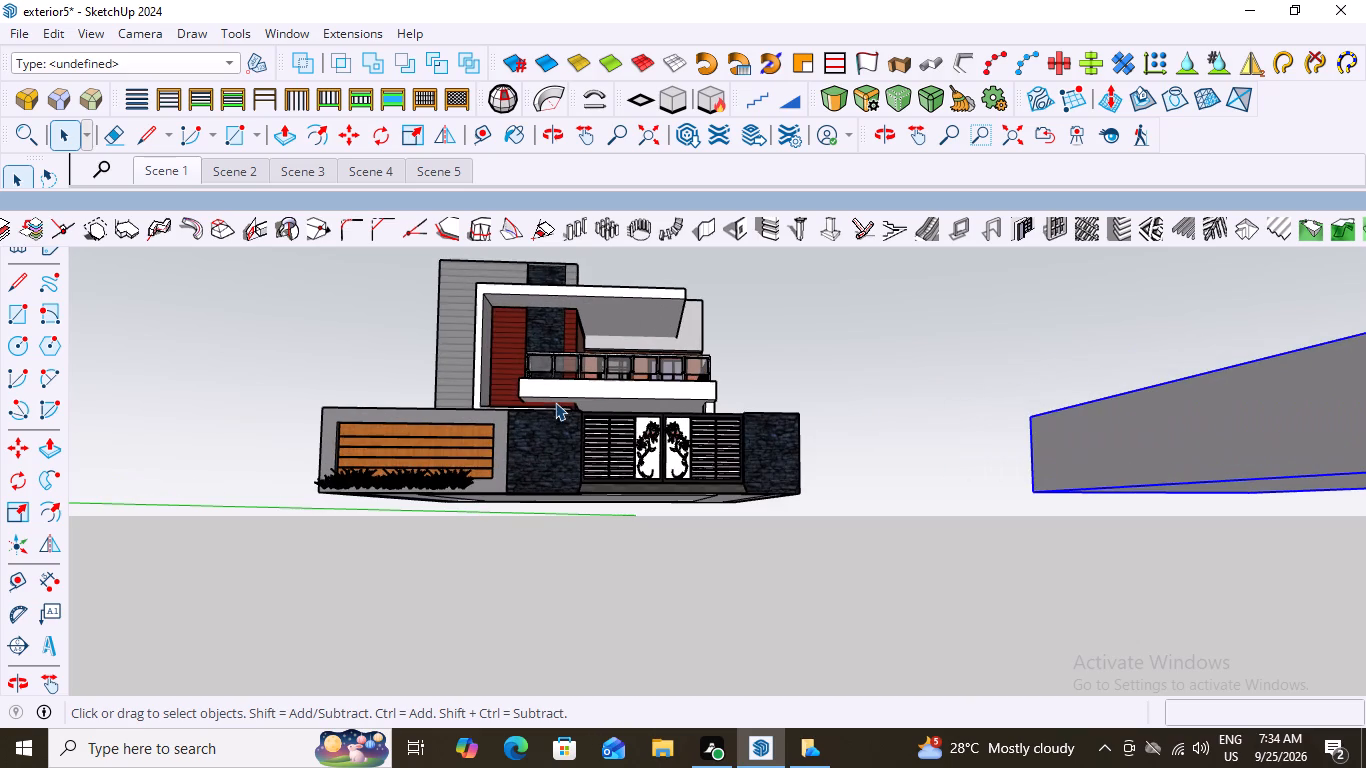
Examine the house front and the grouped box beside it from raised angles and from farther away.
{"action": "middle_click", "coordinate": [537, 510]}
{"action": "middle_click_drag", "start_coordinate": [553, 386], "coordinate": [537, 517]}
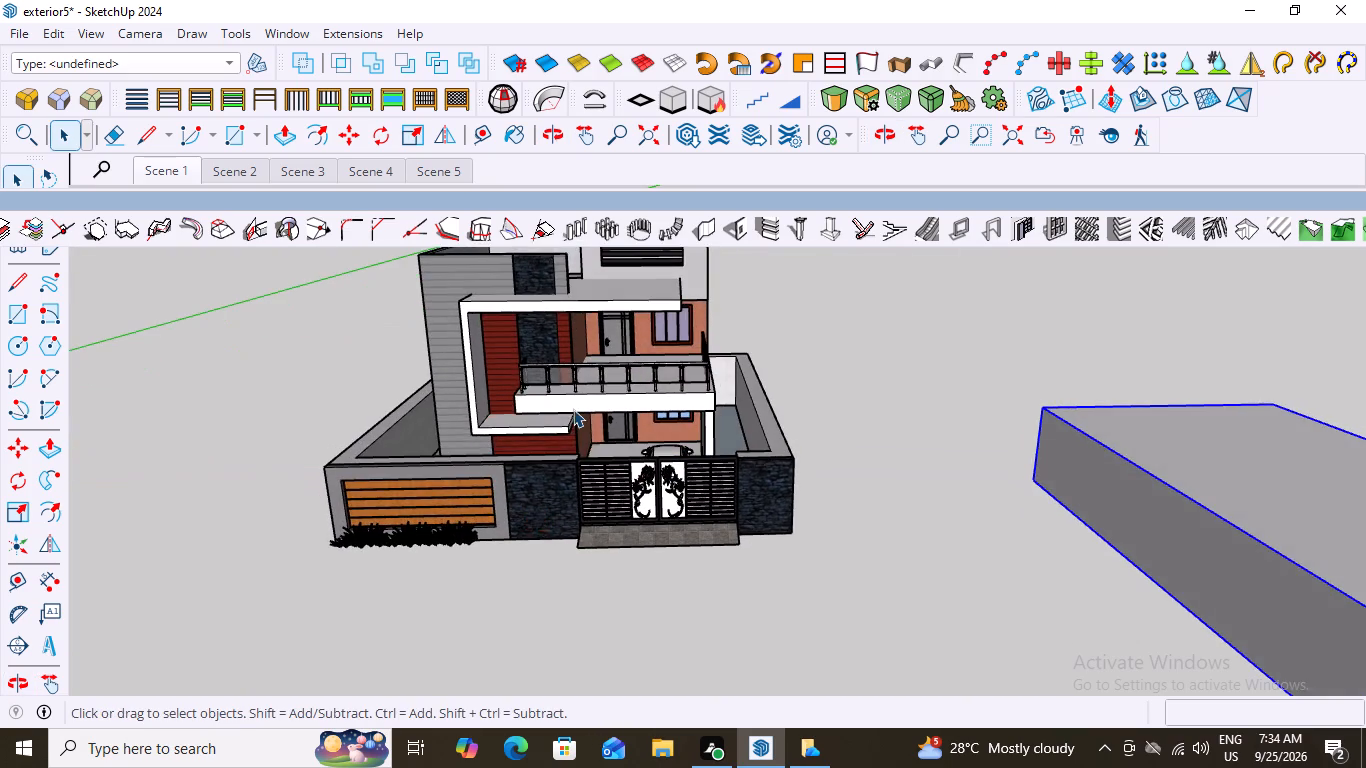
{"action": "scroll", "coordinate": [573, 409], "scroll_direction": "up", "scroll_amount": 1}
{"action": "scroll", "coordinate": [573, 409], "scroll_direction": "down", "scroll_amount": 5}
{"action": "scroll", "coordinate": [567, 307], "scroll_direction": "up", "scroll_amount": 3}
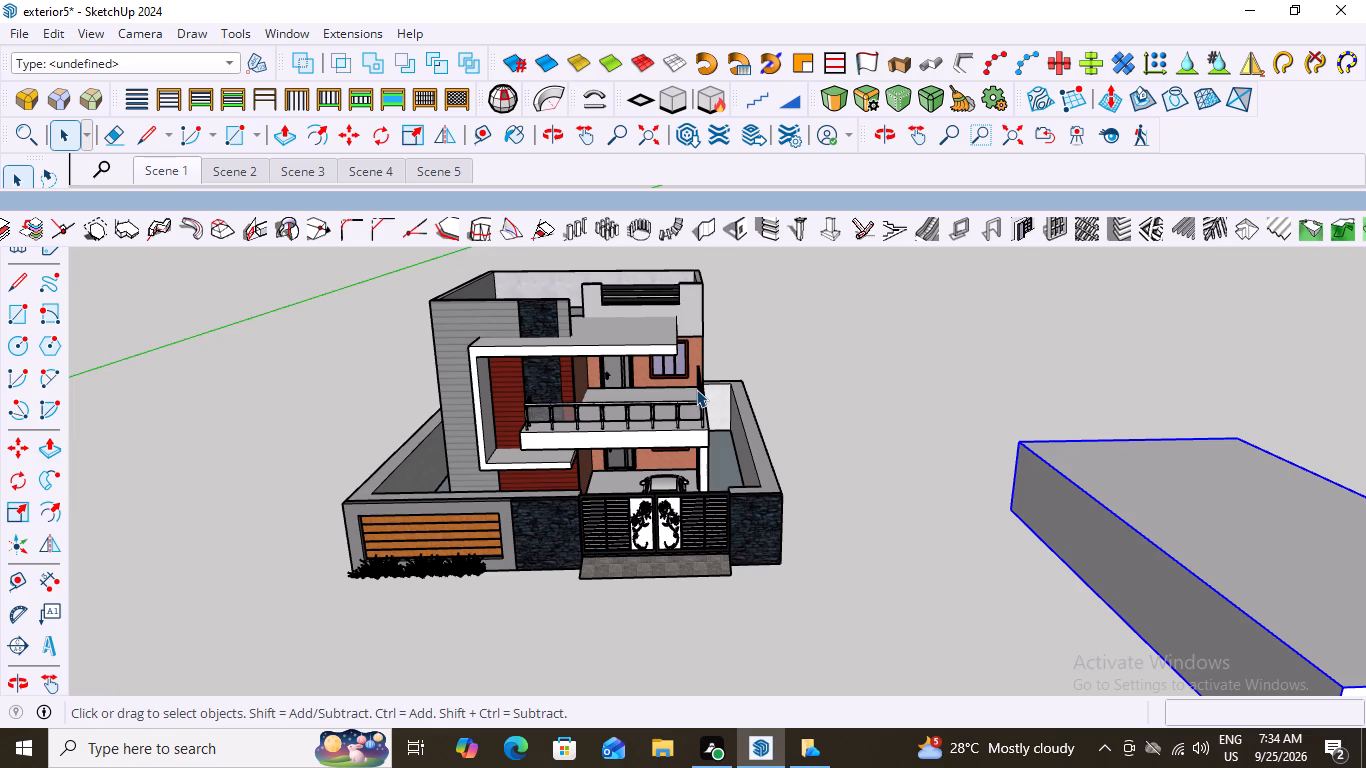
{"action": "scroll", "coordinate": [595, 394], "scroll_direction": "down", "scroll_amount": 3}
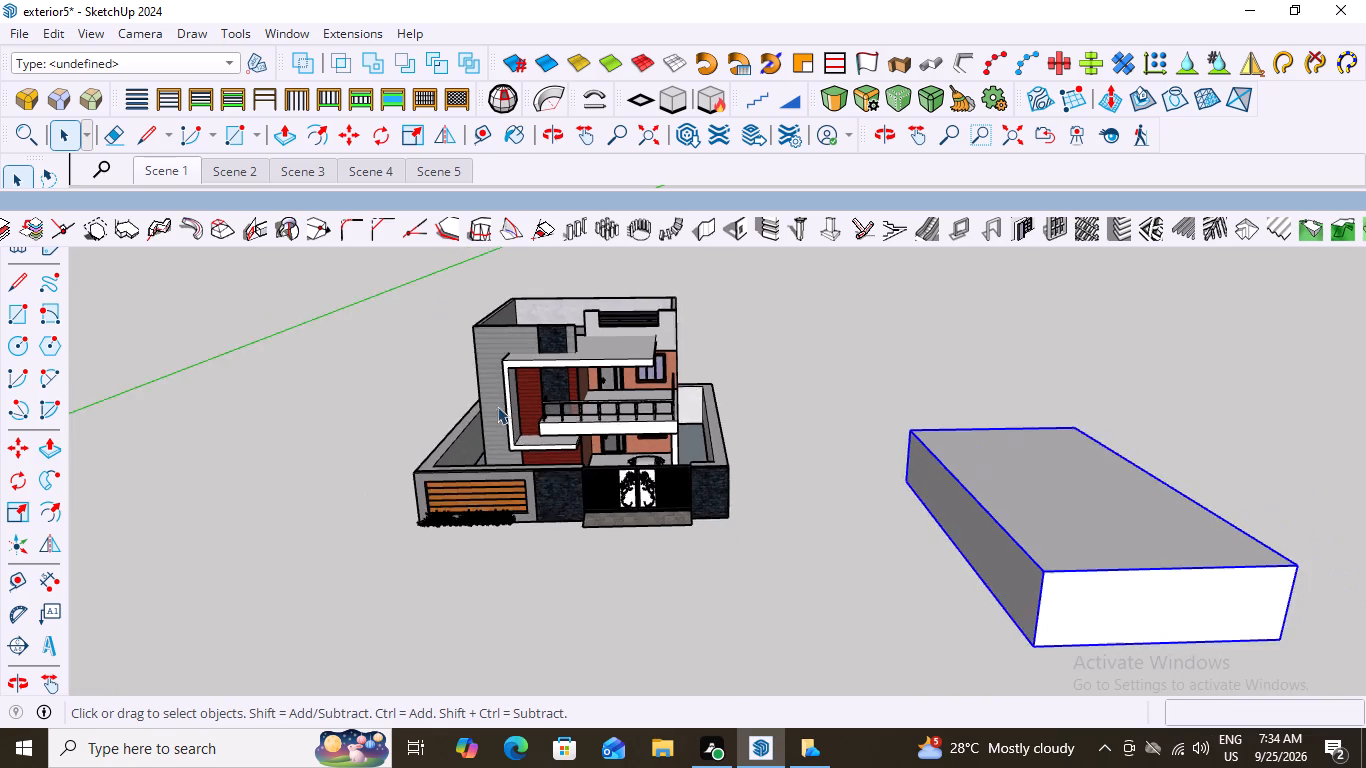
{"action": "scroll", "coordinate": [458, 401], "scroll_direction": "down", "scroll_amount": 4}
{"action": "scroll", "coordinate": [993, 484], "scroll_direction": "down", "scroll_amount": 6}
{"action": "middle_click_drag", "start_coordinate": [998, 524], "coordinate": [809, 529]}
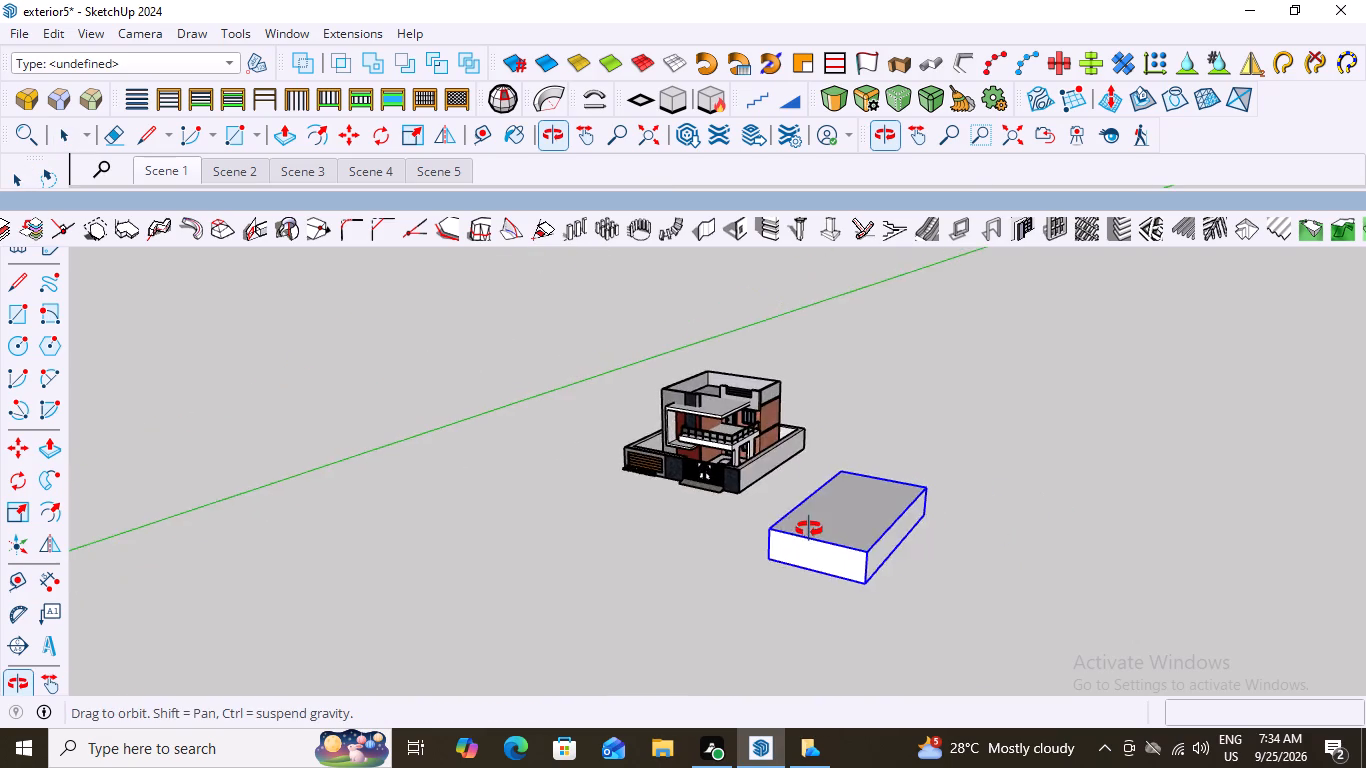
{"action": "middle_click_drag", "start_coordinate": [809, 529], "coordinate": [874, 528]}
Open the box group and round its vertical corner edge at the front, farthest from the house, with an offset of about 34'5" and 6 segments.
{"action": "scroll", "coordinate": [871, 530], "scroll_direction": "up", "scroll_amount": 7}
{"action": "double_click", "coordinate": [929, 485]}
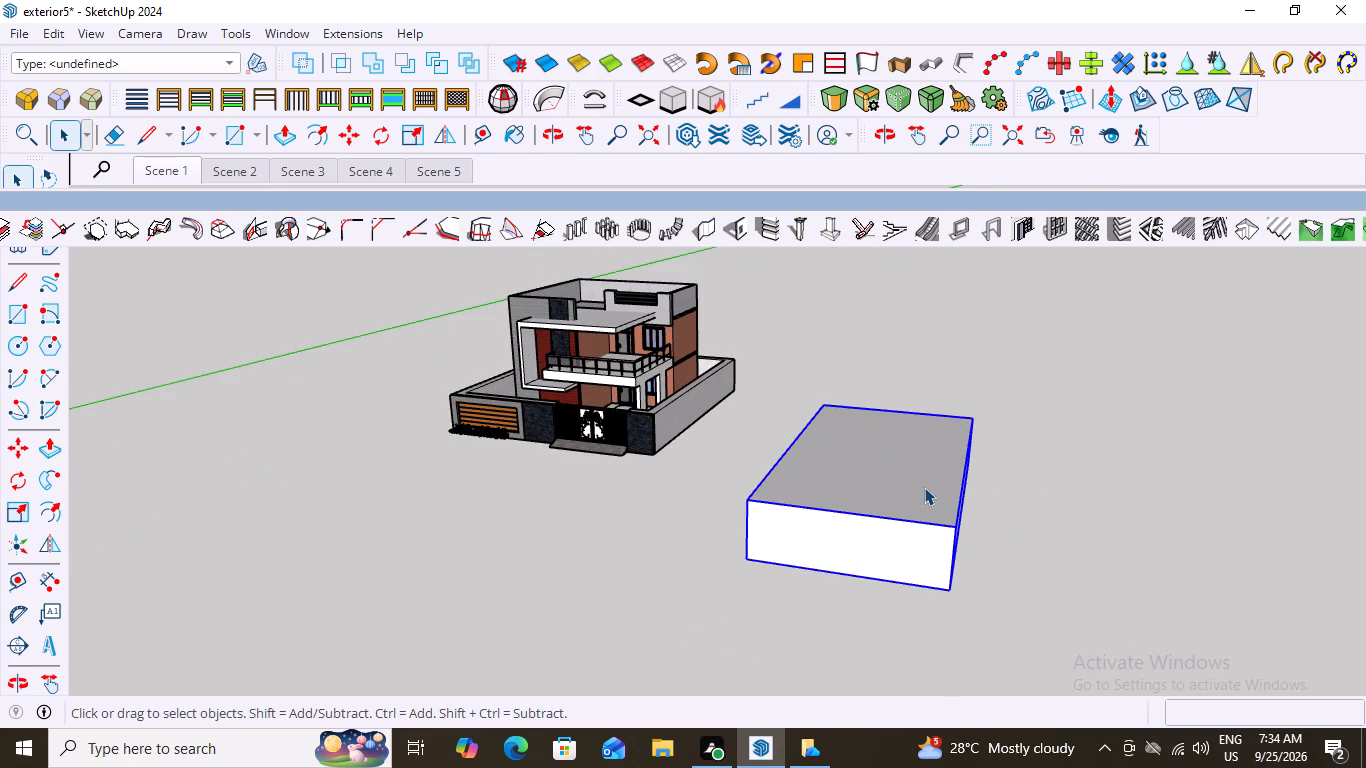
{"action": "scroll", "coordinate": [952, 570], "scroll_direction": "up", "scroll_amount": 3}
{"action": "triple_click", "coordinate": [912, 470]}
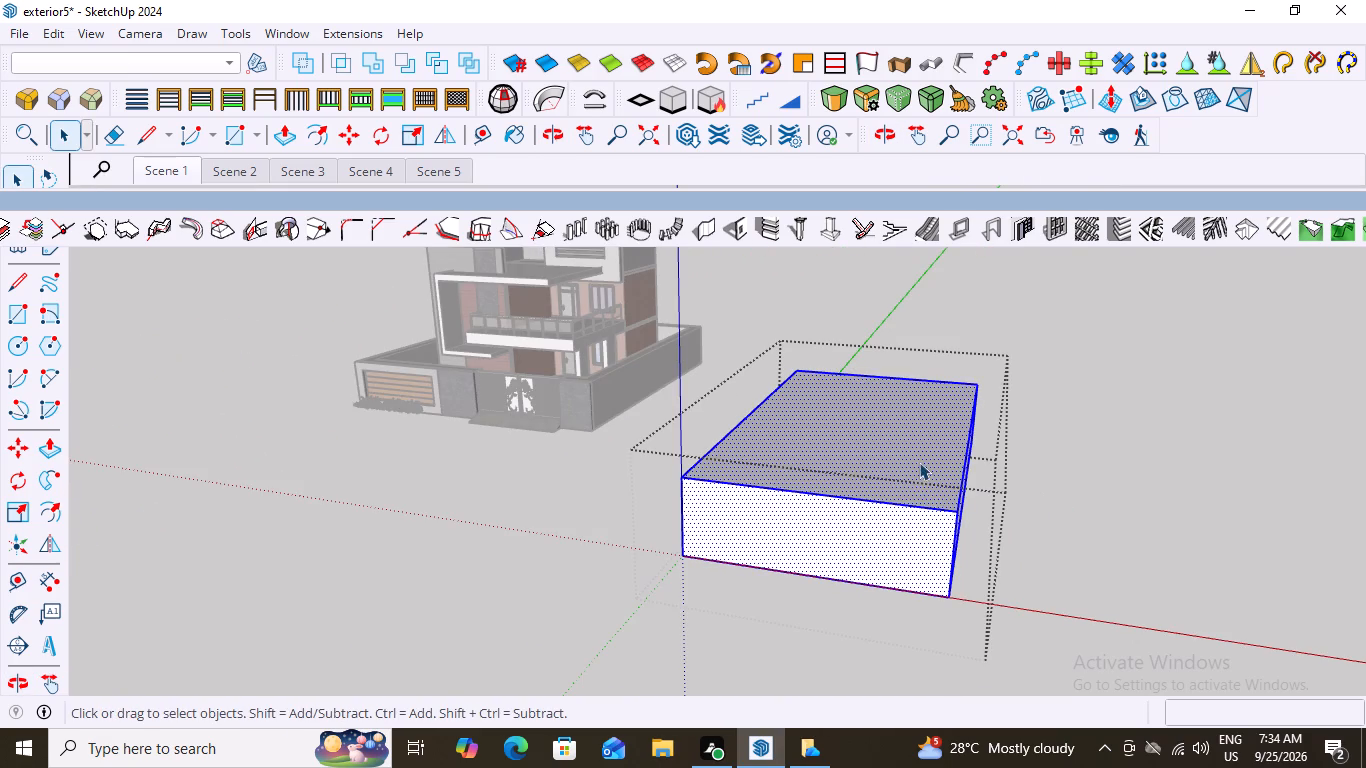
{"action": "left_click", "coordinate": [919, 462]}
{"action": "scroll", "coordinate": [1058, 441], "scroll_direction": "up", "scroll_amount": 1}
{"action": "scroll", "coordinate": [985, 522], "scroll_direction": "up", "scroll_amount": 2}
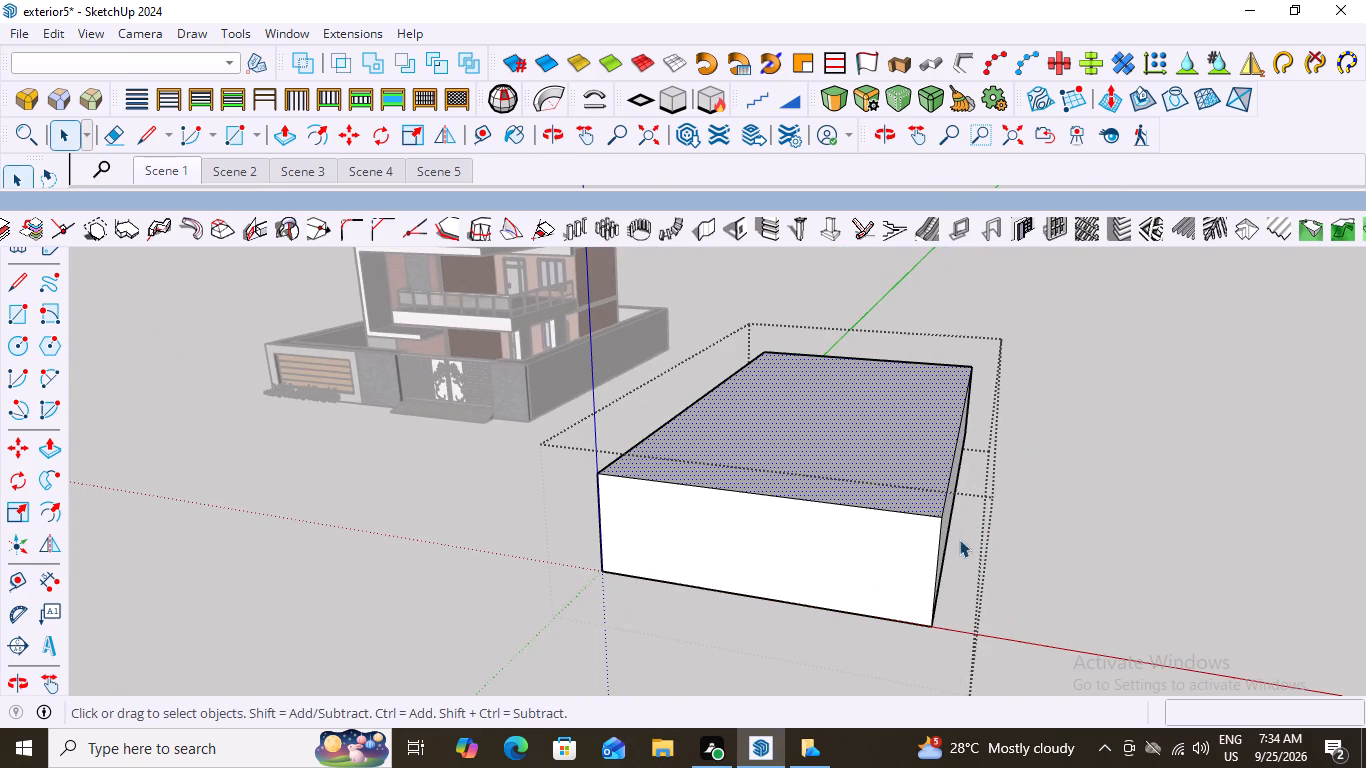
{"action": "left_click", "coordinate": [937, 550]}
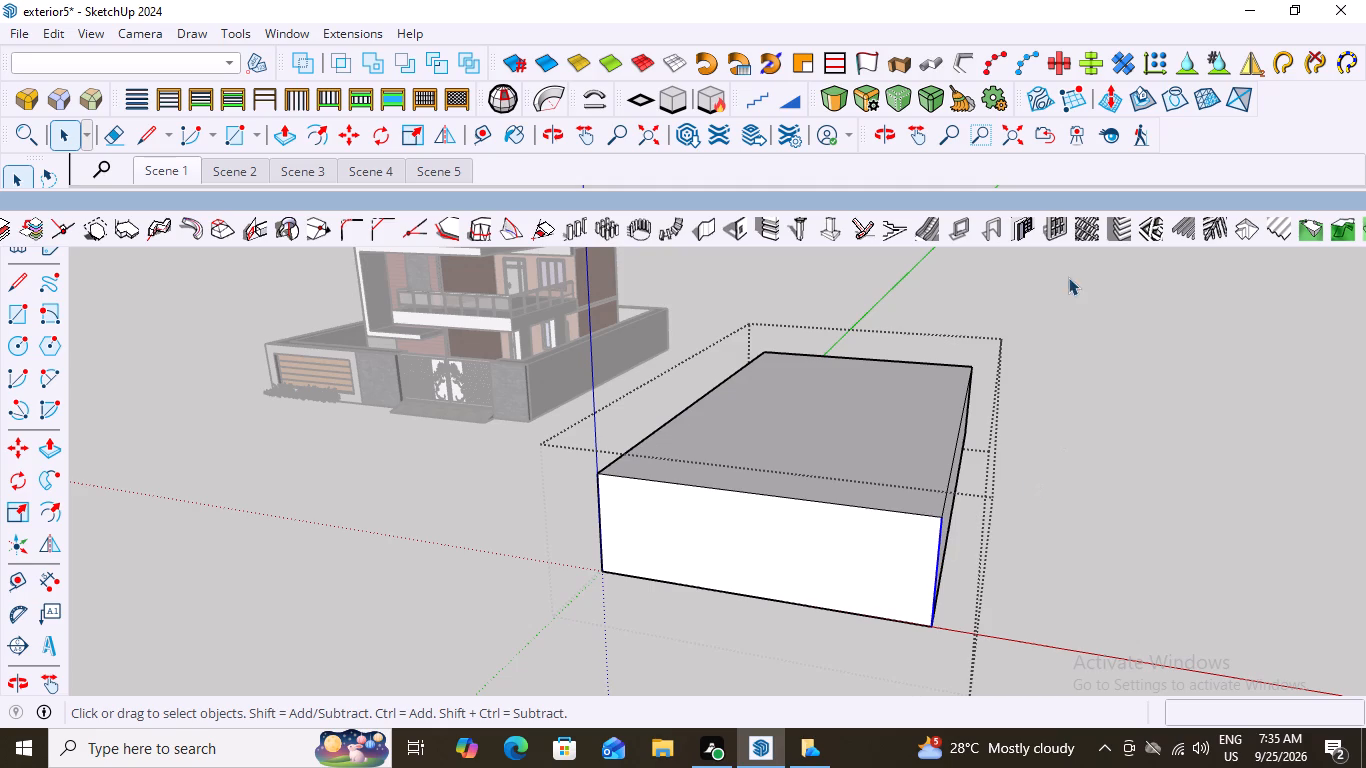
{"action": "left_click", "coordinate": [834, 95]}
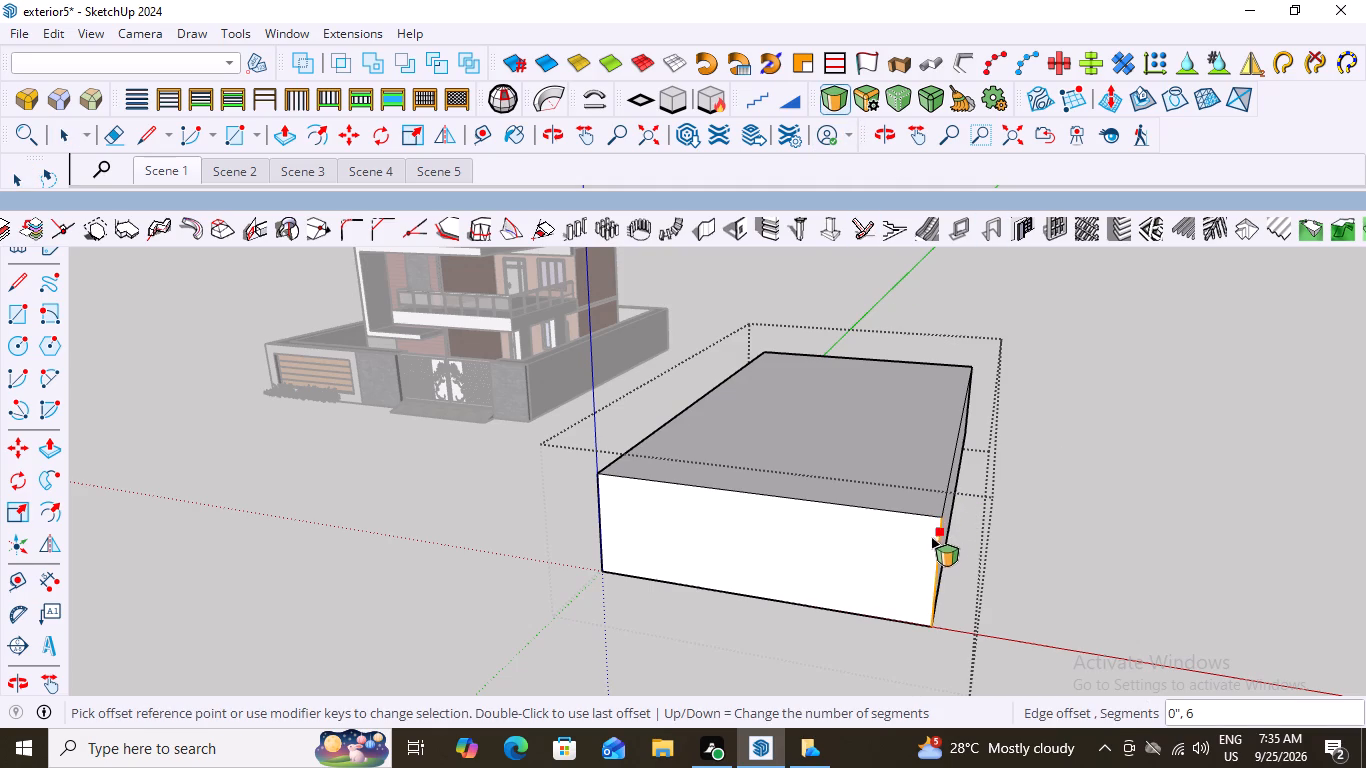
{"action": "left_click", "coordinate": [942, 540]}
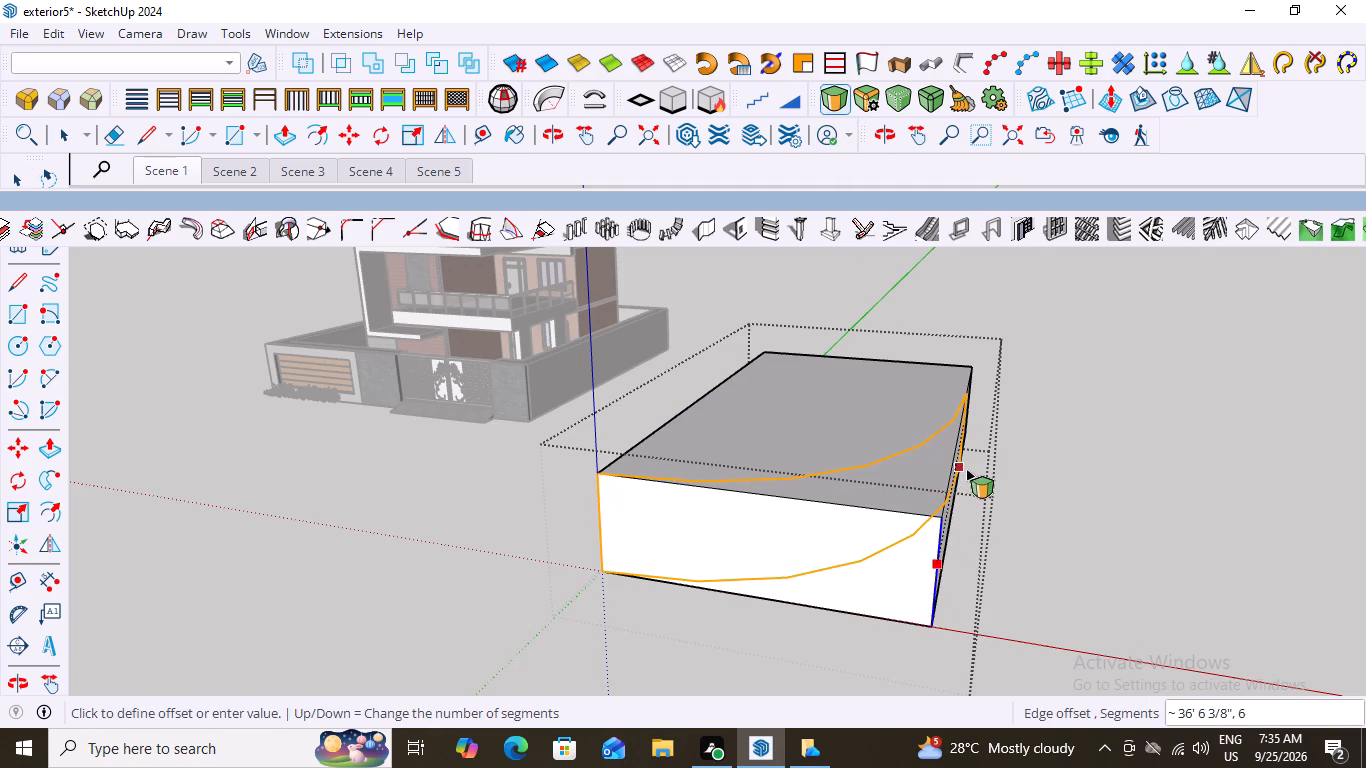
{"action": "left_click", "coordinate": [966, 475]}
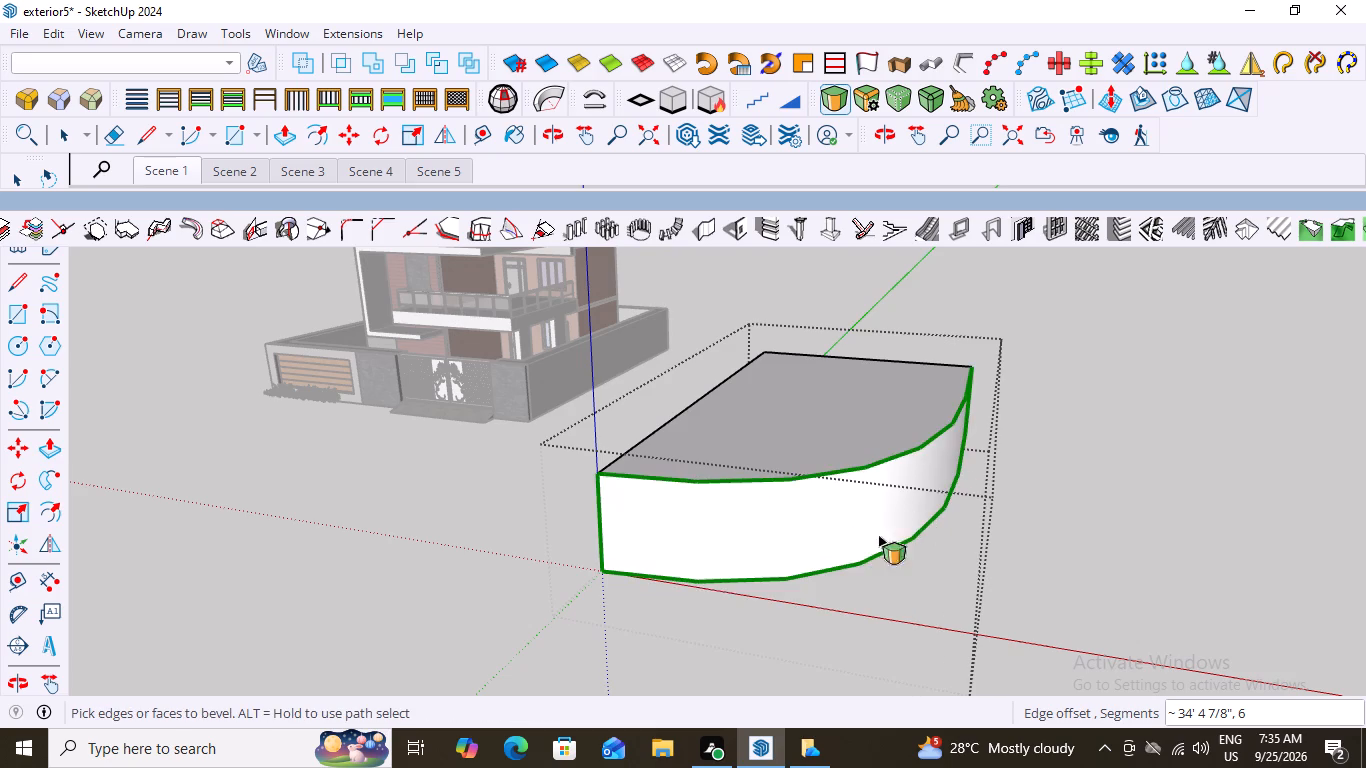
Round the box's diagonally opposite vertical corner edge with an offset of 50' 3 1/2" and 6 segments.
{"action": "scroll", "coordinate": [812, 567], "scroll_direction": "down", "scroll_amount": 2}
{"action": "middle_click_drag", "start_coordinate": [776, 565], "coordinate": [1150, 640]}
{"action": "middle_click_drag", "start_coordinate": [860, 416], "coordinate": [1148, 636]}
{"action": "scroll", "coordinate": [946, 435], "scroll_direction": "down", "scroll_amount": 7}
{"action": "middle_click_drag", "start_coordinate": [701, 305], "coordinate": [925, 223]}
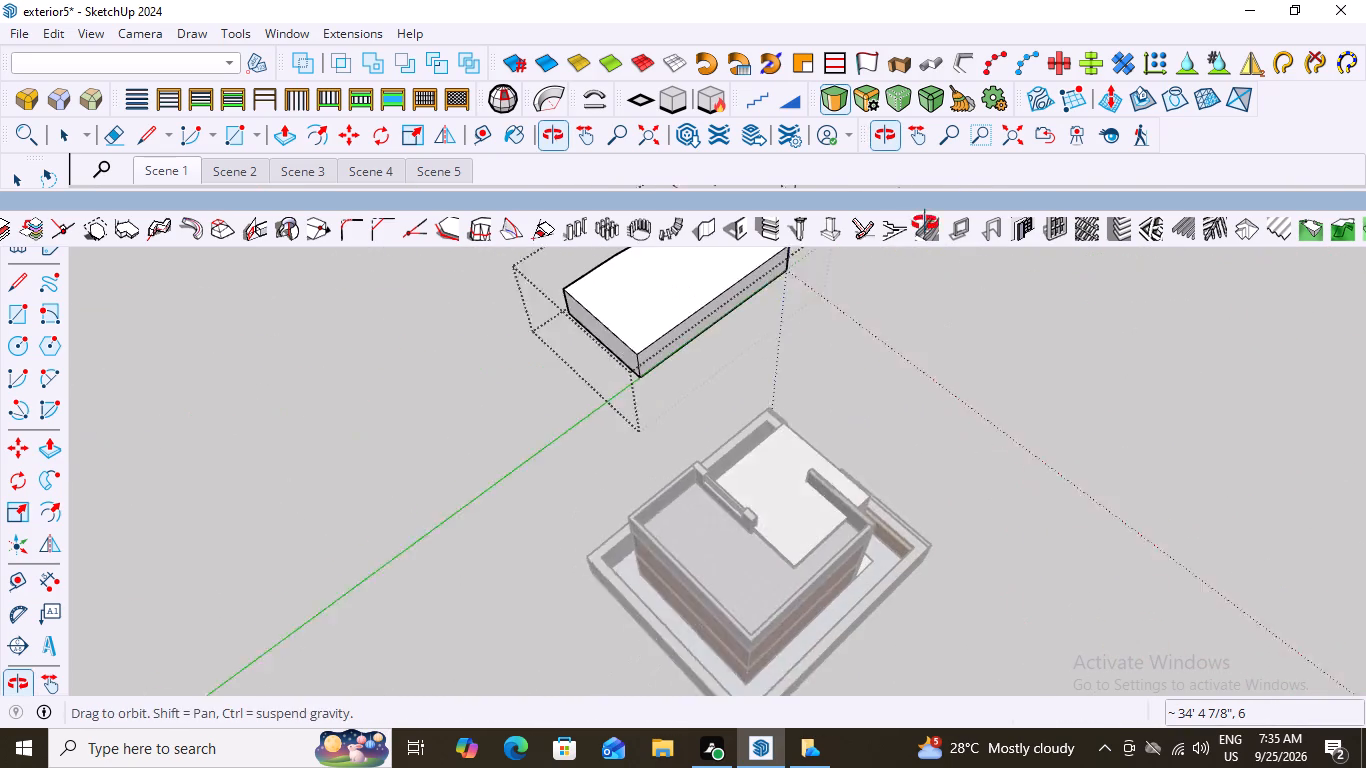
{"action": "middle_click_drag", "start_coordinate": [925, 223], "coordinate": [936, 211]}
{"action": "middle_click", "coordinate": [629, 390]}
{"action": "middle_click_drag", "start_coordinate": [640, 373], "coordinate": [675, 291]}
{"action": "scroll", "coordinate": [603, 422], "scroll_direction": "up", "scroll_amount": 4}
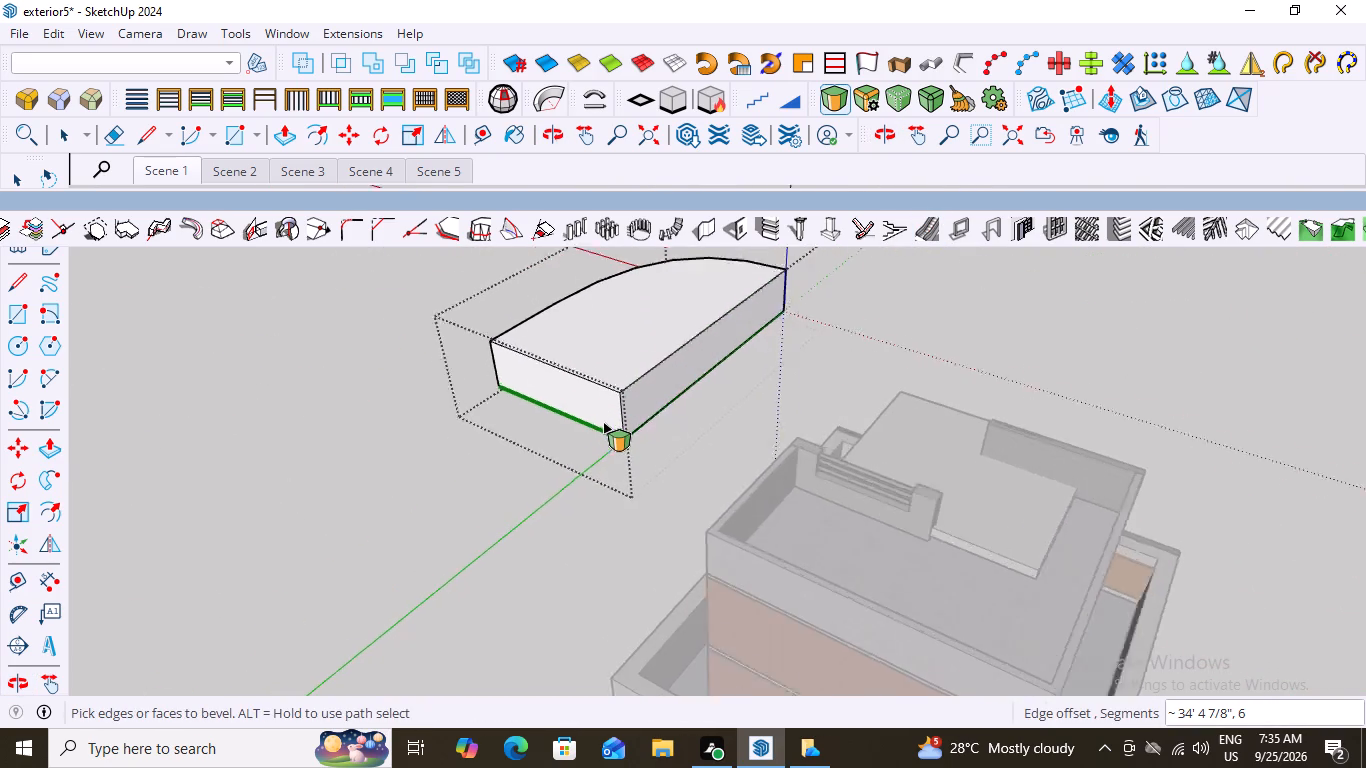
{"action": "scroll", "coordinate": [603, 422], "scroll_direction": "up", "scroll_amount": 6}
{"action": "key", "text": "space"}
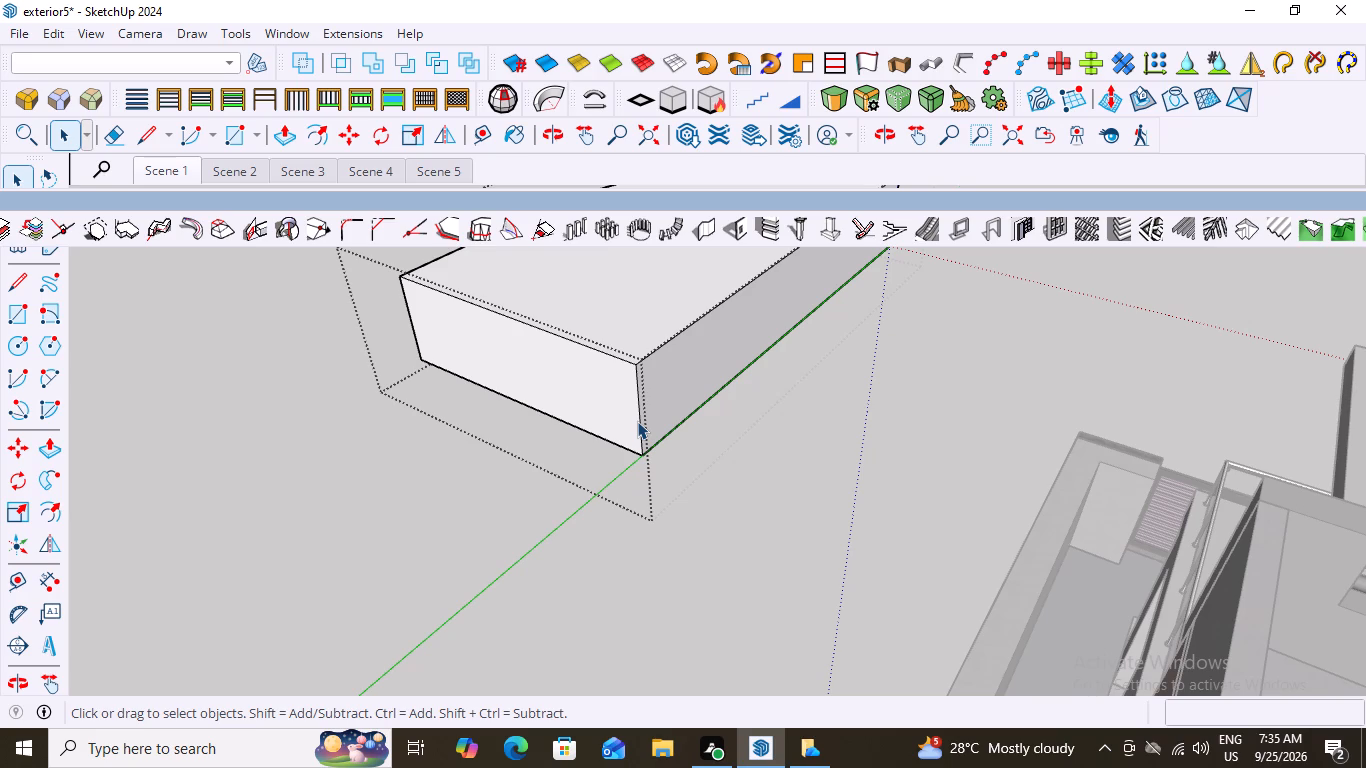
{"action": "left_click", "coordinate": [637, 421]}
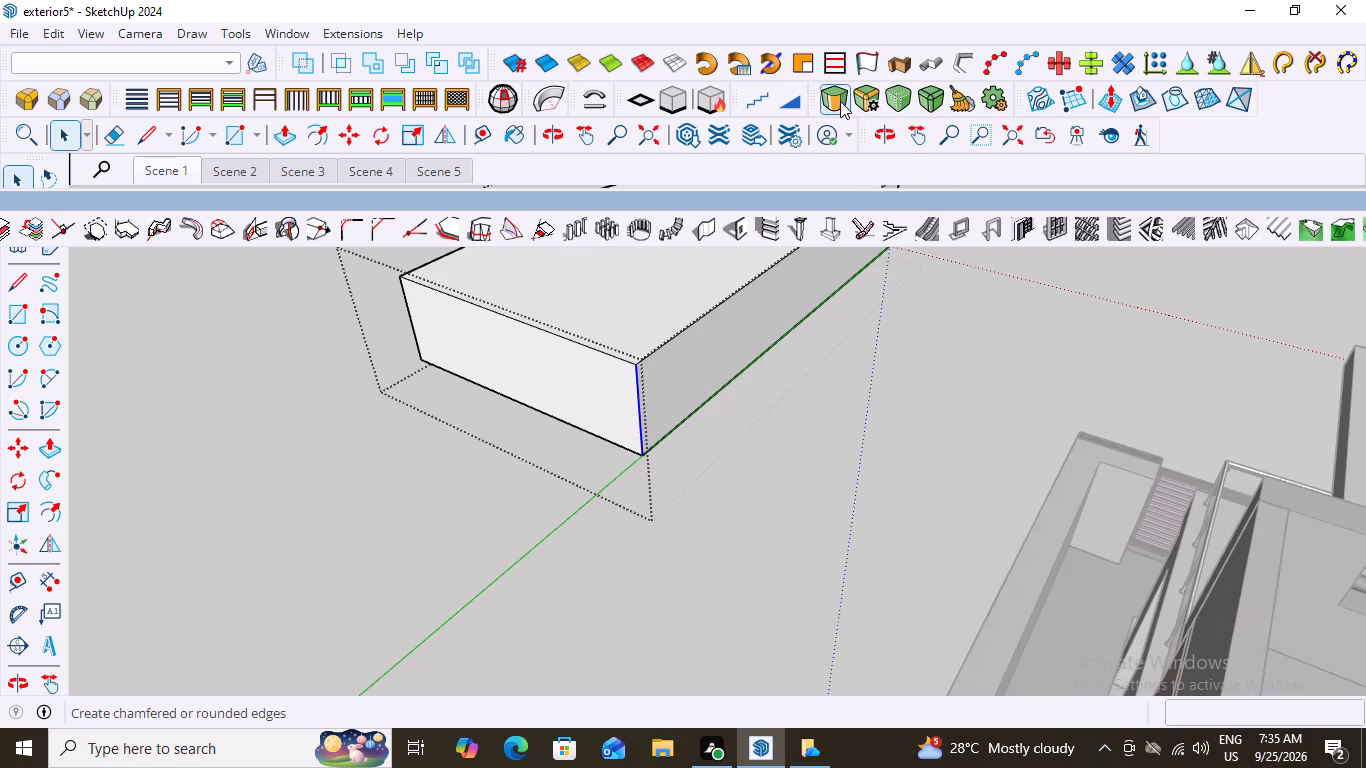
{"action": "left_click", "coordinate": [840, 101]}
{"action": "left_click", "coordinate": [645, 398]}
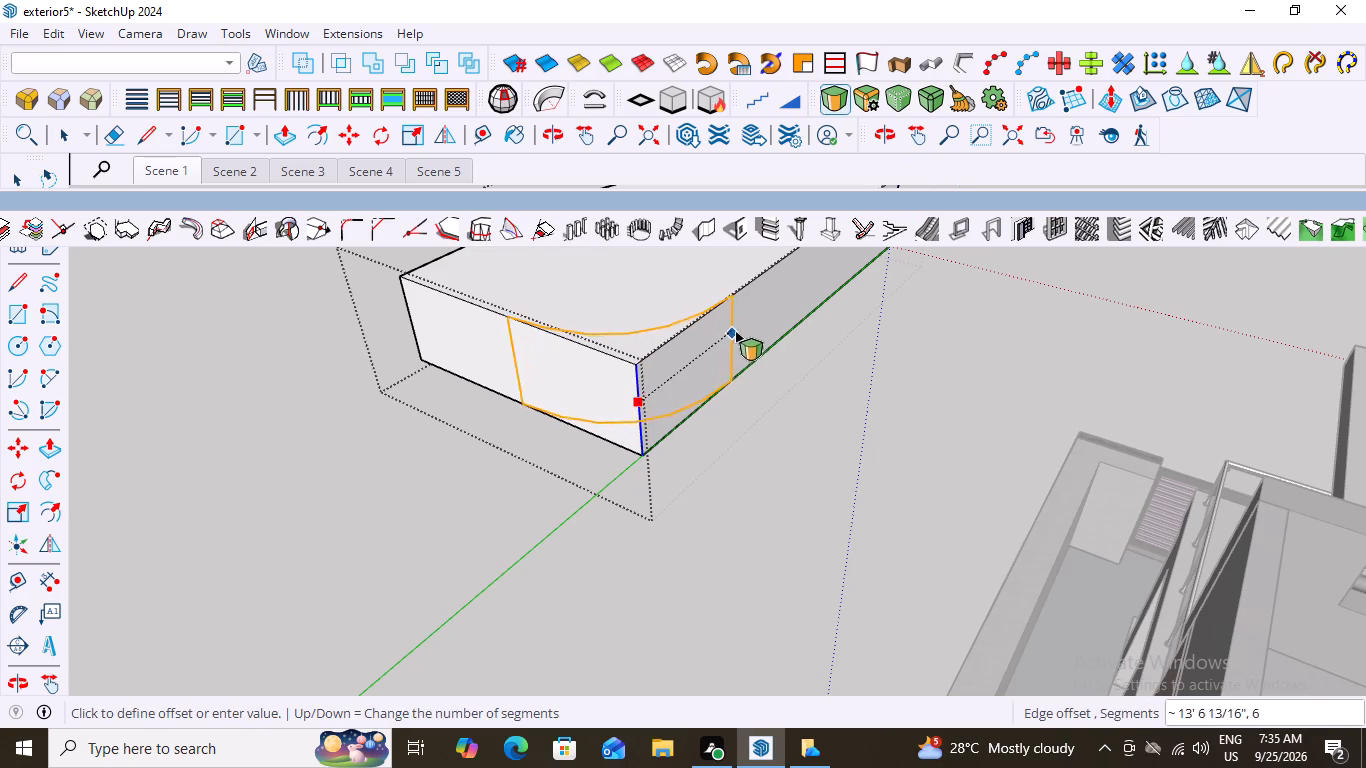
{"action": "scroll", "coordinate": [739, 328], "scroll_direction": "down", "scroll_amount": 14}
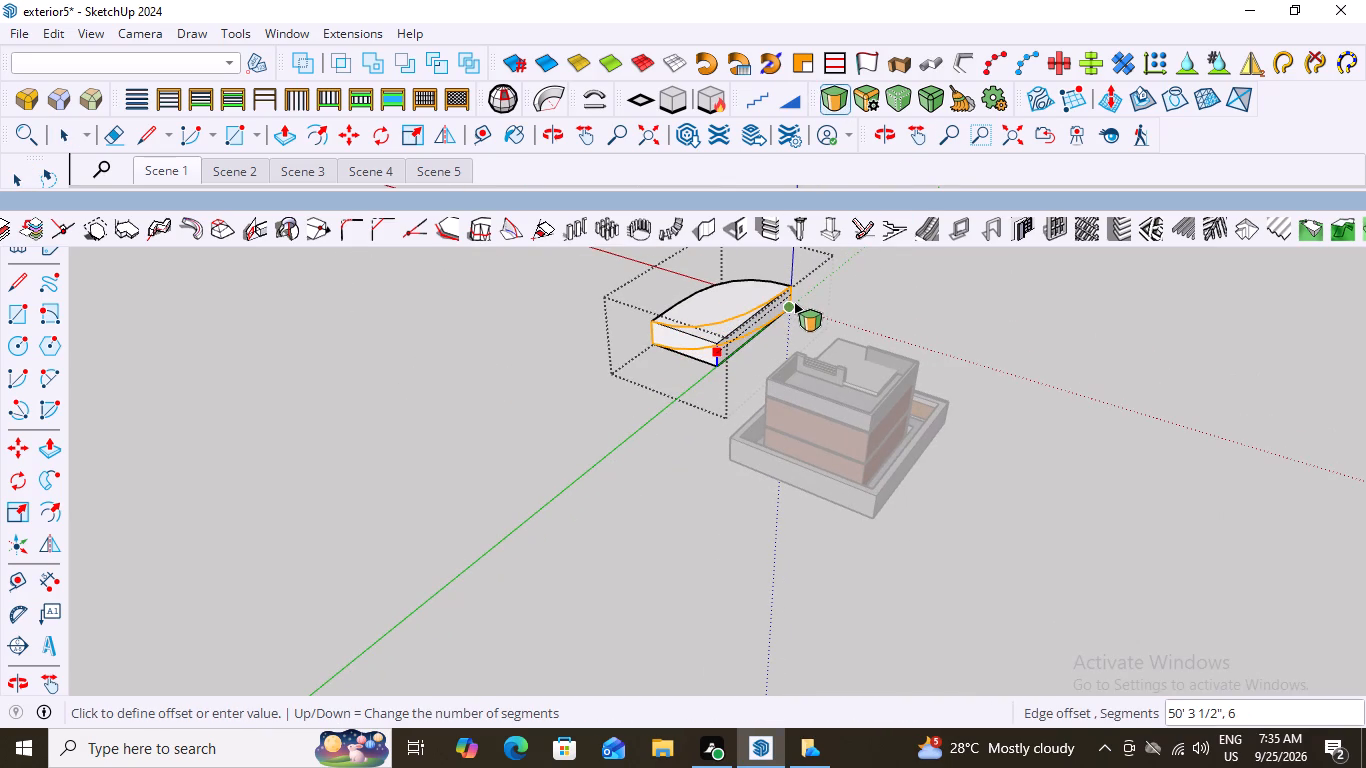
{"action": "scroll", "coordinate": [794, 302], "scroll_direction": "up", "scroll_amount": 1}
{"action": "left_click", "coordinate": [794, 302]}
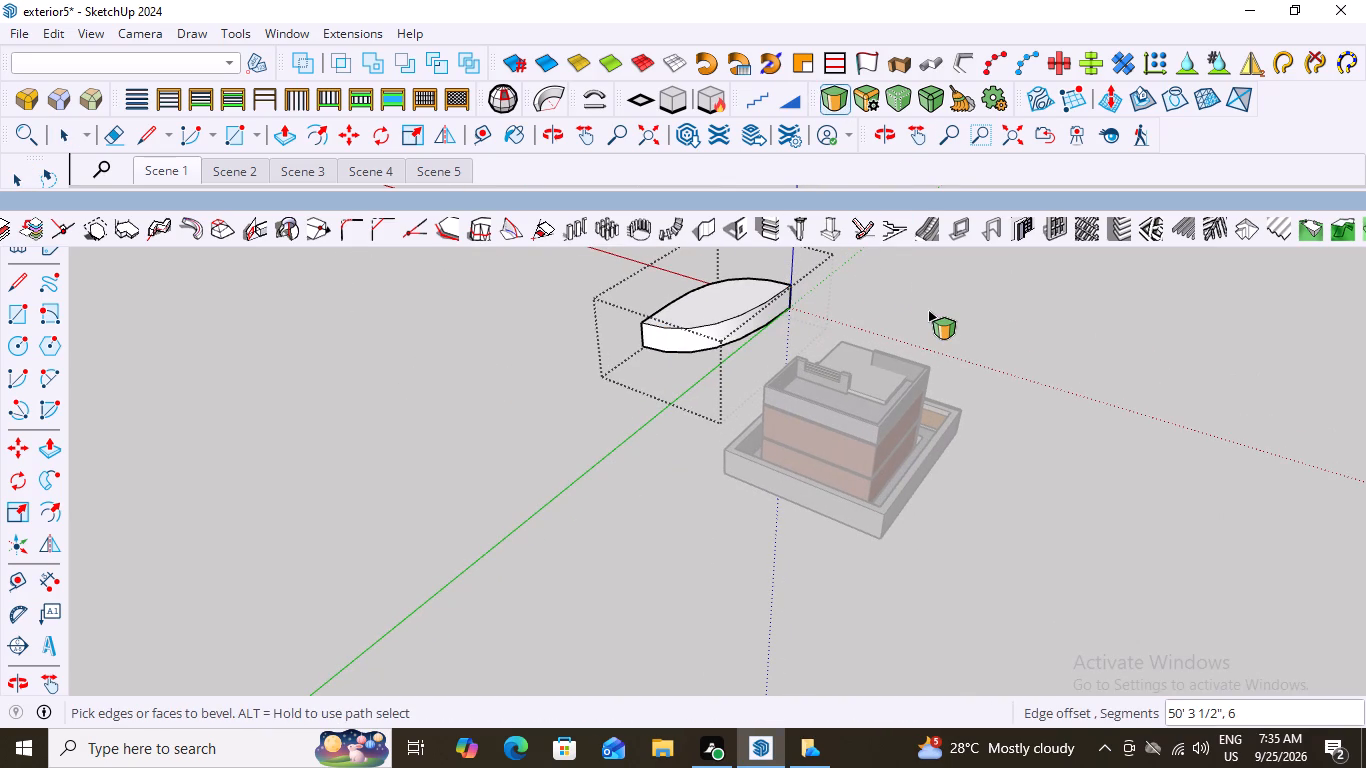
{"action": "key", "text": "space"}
Inspect the rounded box and the house from a distance at several angles, and exit the group.
{"action": "scroll", "coordinate": [944, 310], "scroll_direction": "down", "scroll_amount": 7}
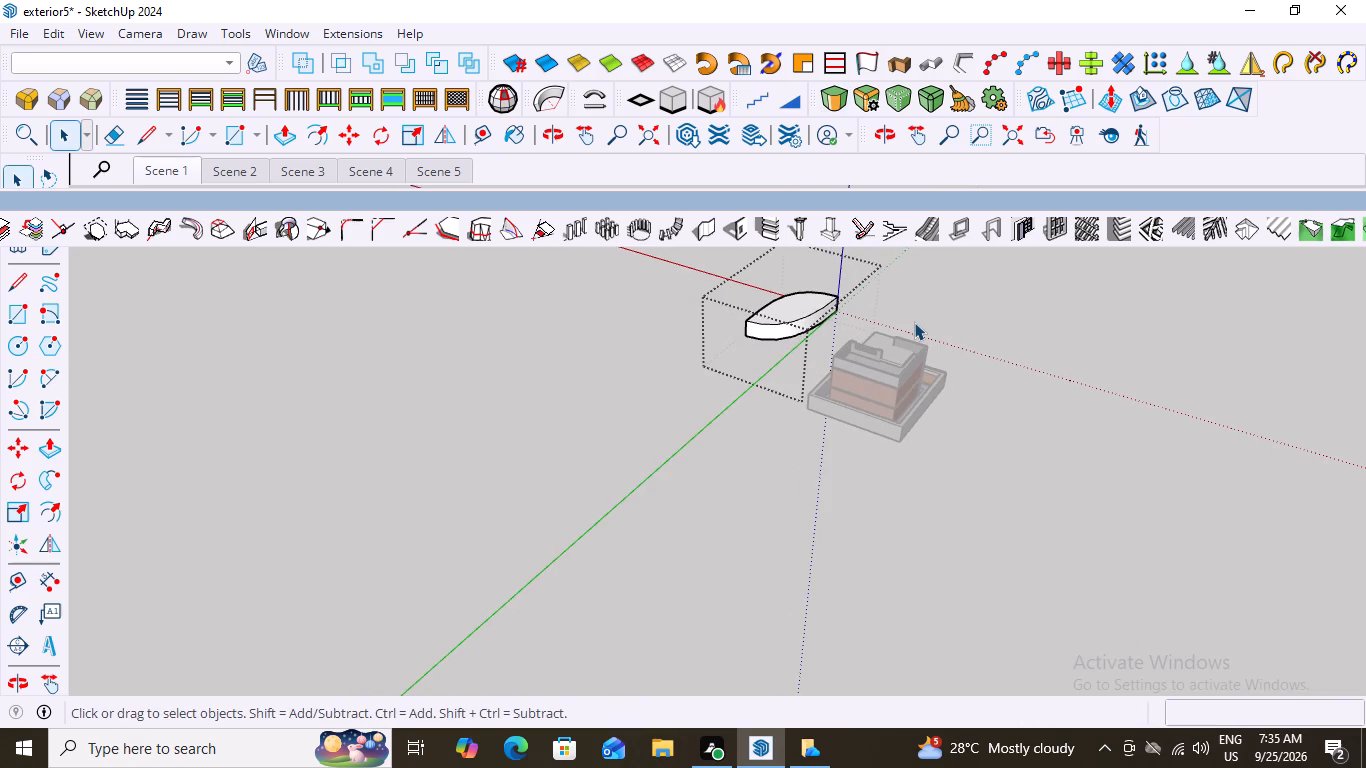
{"action": "scroll", "coordinate": [914, 322], "scroll_direction": "down", "scroll_amount": 3}
{"action": "middle_click_drag", "start_coordinate": [995, 340], "coordinate": [587, 499]}
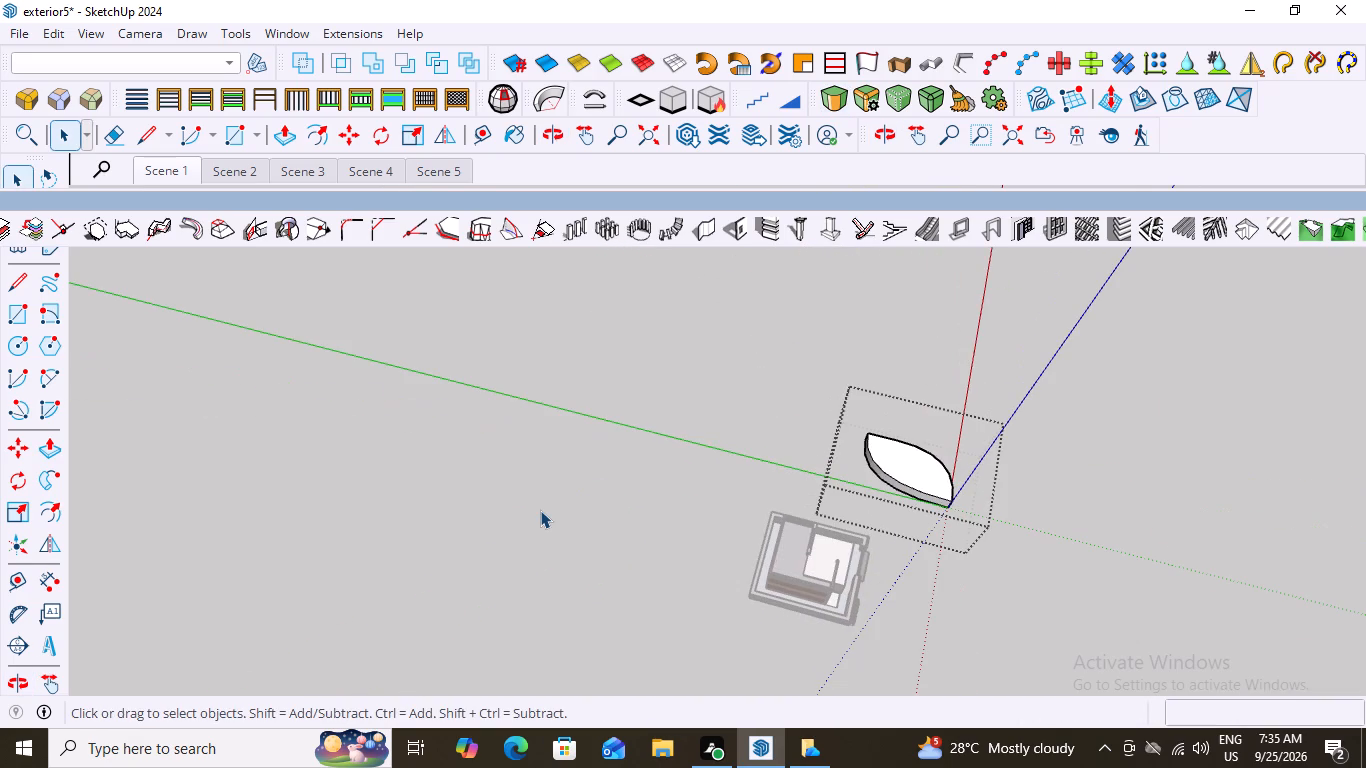
{"action": "scroll", "coordinate": [540, 510], "scroll_direction": "down", "scroll_amount": 8}
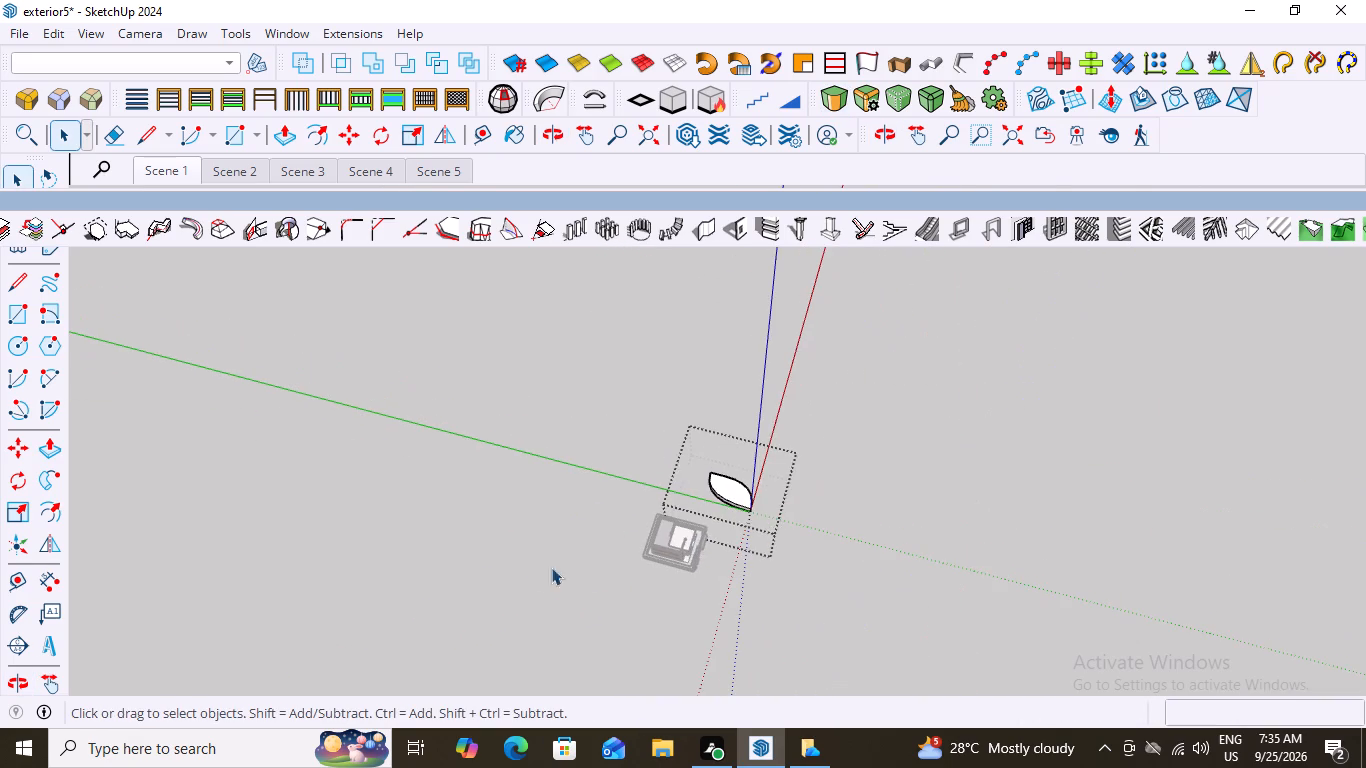
{"action": "middle_click_drag", "start_coordinate": [781, 500], "coordinate": [814, 338]}
{"action": "scroll", "coordinate": [812, 436], "scroll_direction": "down", "scroll_amount": 4}
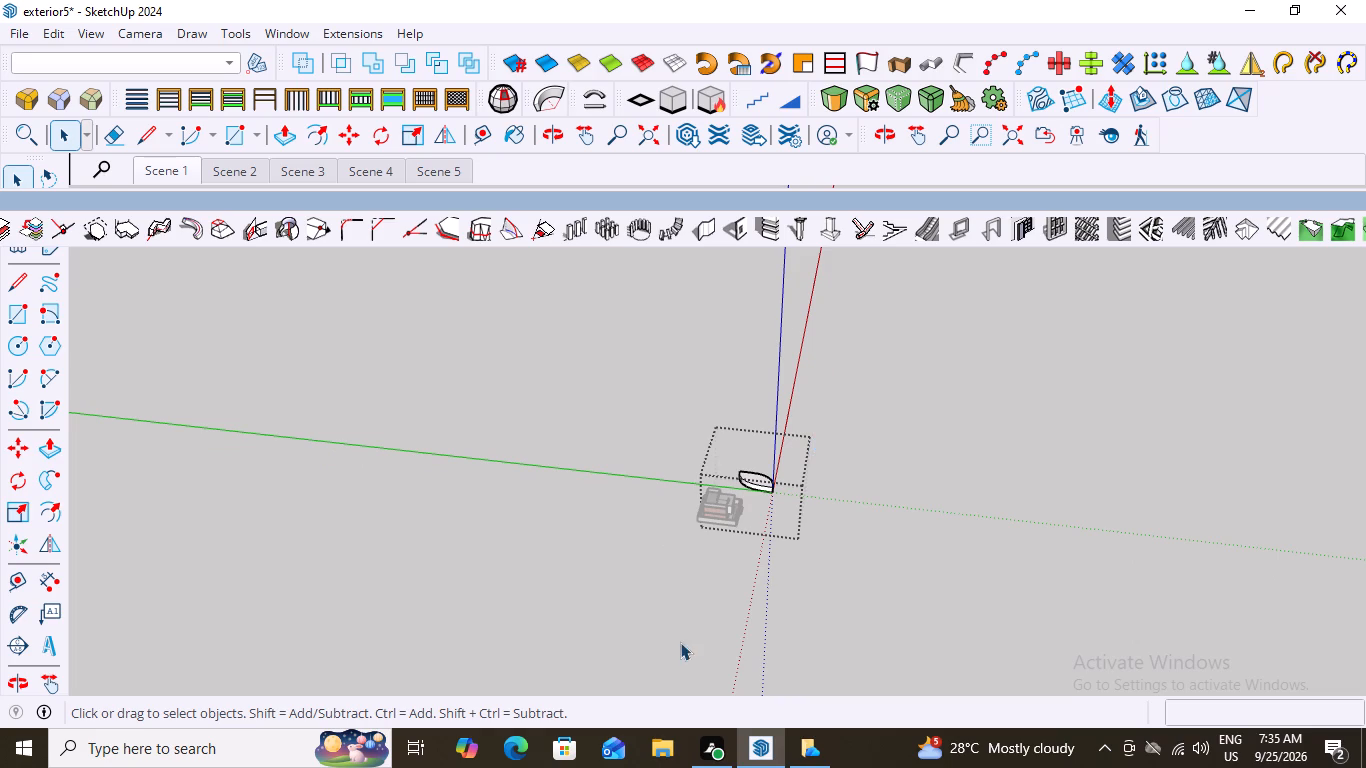
{"action": "scroll", "coordinate": [682, 625], "scroll_direction": "up", "scroll_amount": 2}
{"action": "middle_click_drag", "start_coordinate": [838, 517], "coordinate": [878, 457]}
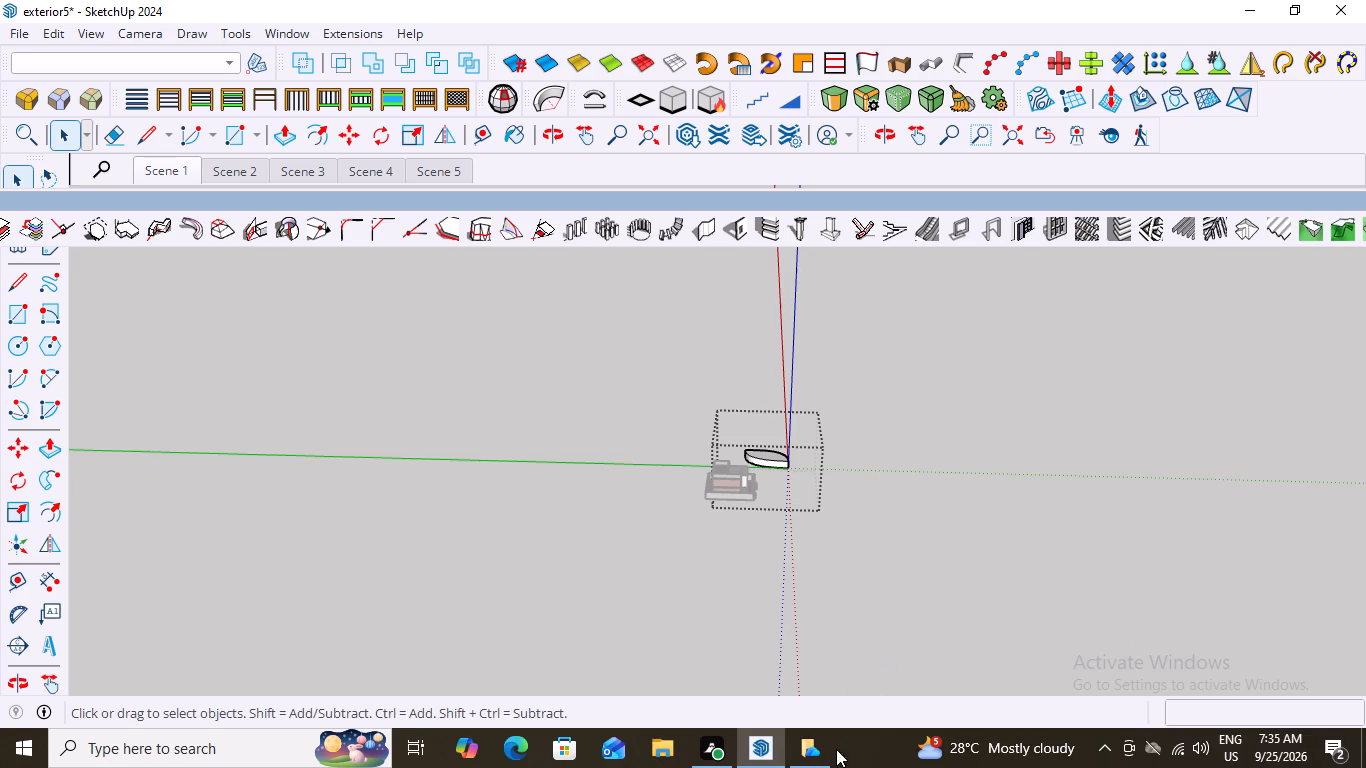
{"action": "scroll", "coordinate": [782, 550], "scroll_direction": "down", "scroll_amount": 5}
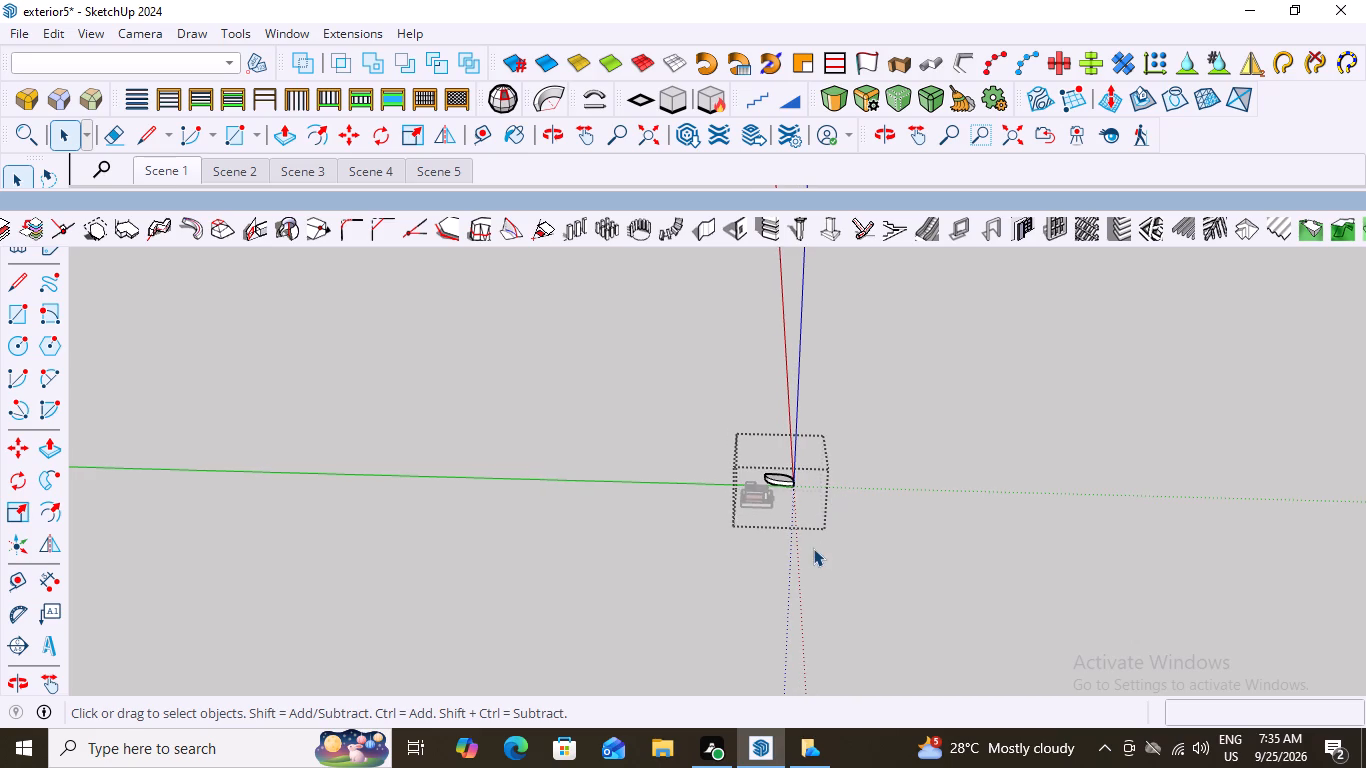
{"action": "middle_click_drag", "start_coordinate": [813, 548], "coordinate": [883, 487]}
{"action": "scroll", "coordinate": [805, 515], "scroll_direction": "up", "scroll_amount": 6}
{"action": "key", "text": "space"}
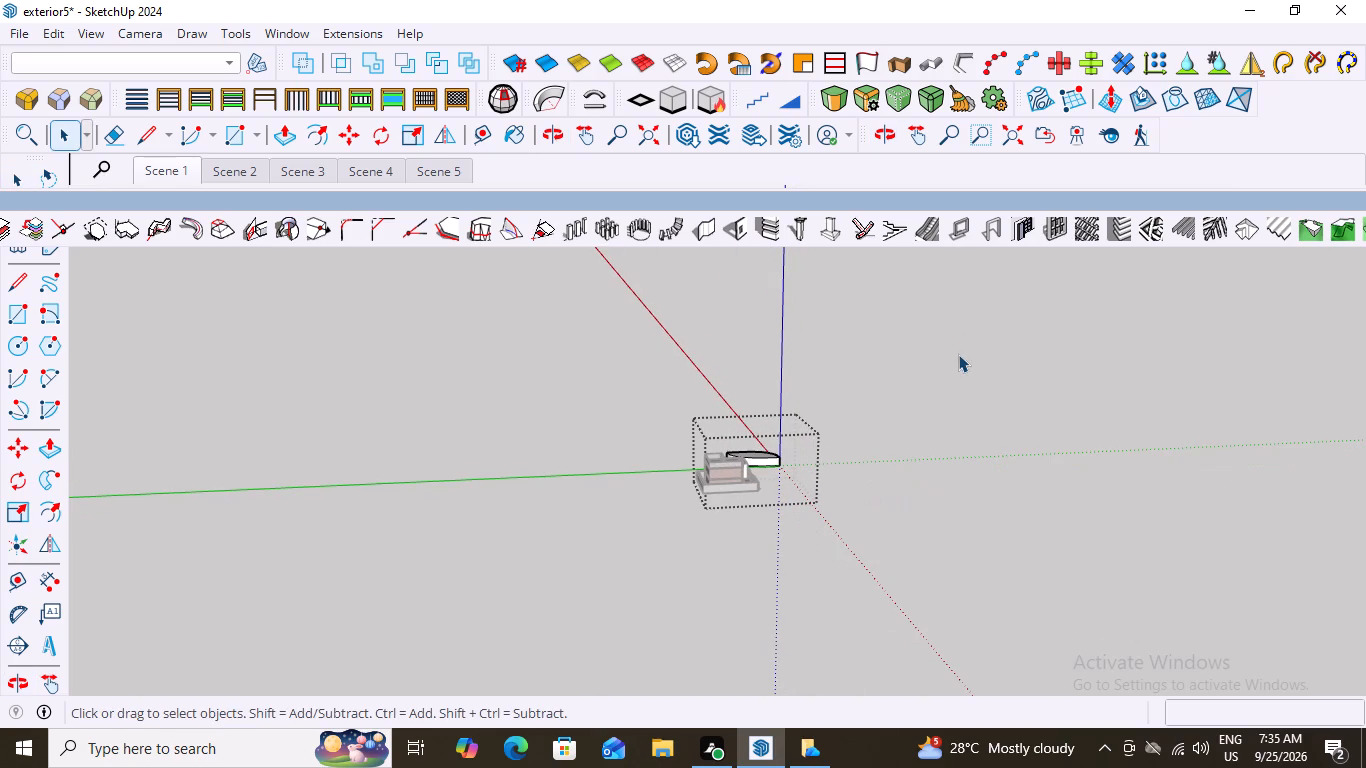
{"action": "double_click", "coordinate": [960, 341]}
Examine the rounded shape beside the house from around the site, ending on the gate side.
{"action": "scroll", "coordinate": [862, 498], "scroll_direction": "down", "scroll_amount": 4}
{"action": "middle_click_drag", "start_coordinate": [918, 492], "coordinate": [699, 542]}
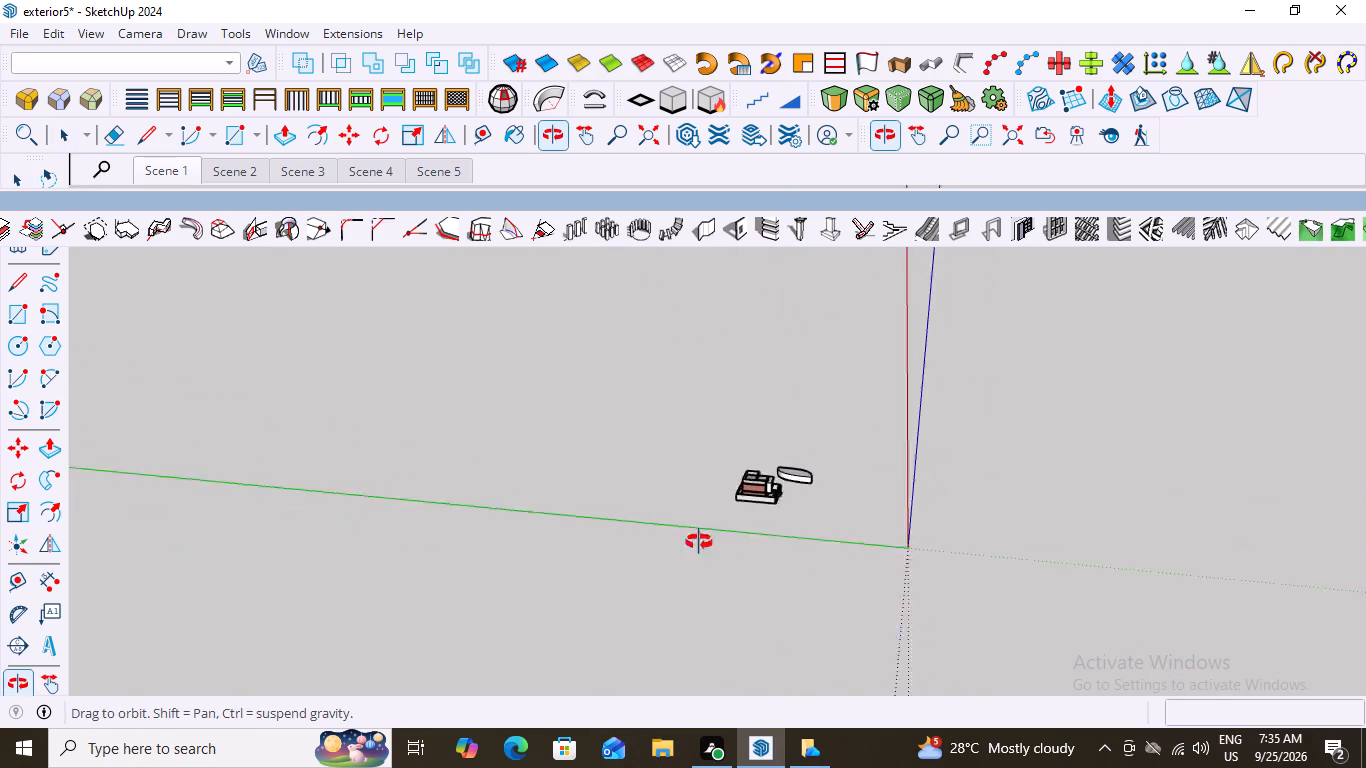
{"action": "middle_click_drag", "start_coordinate": [699, 542], "coordinate": [490, 542]}
{"action": "middle_click_drag", "start_coordinate": [1007, 462], "coordinate": [551, 490]}
{"action": "scroll", "coordinate": [828, 517], "scroll_direction": "up", "scroll_amount": 6}
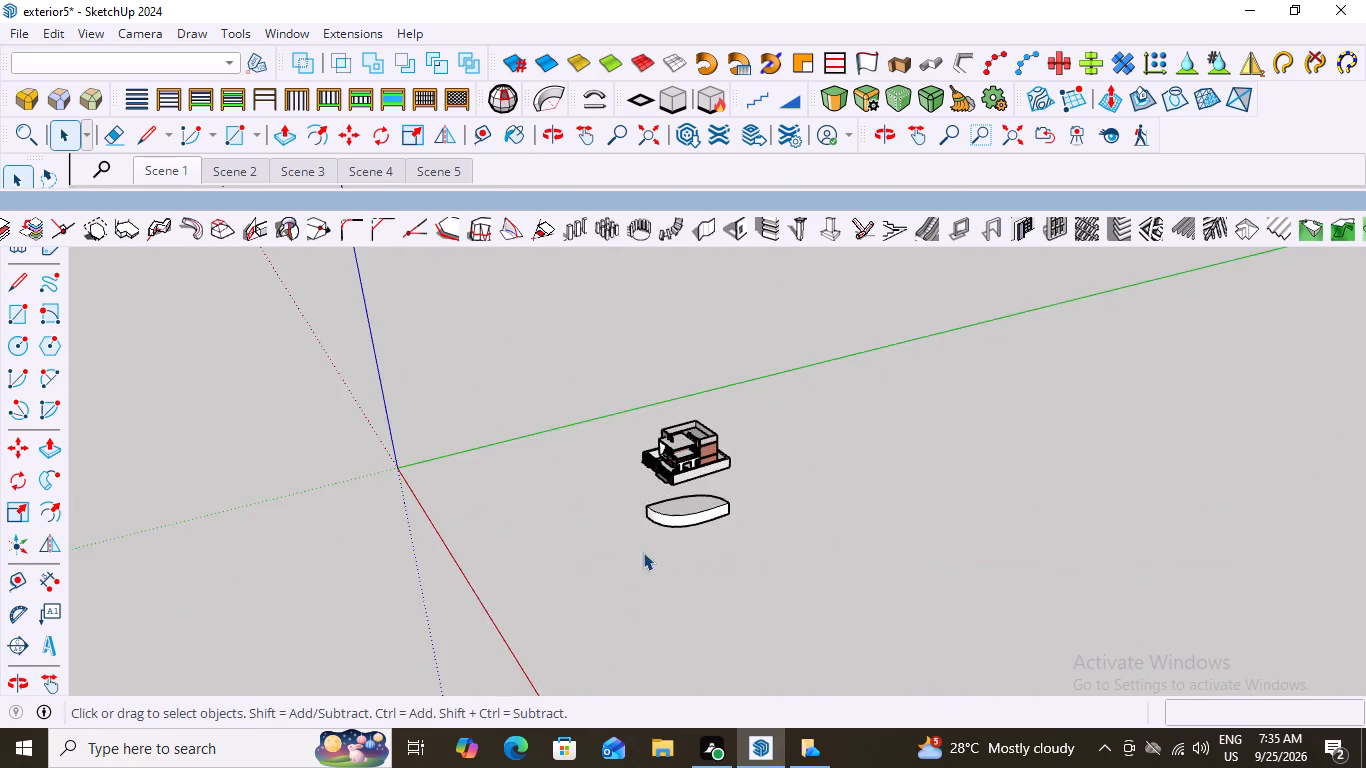
{"action": "middle_click_drag", "start_coordinate": [643, 552], "coordinate": [991, 516]}
{"action": "scroll", "coordinate": [745, 511], "scroll_direction": "up", "scroll_amount": 10}
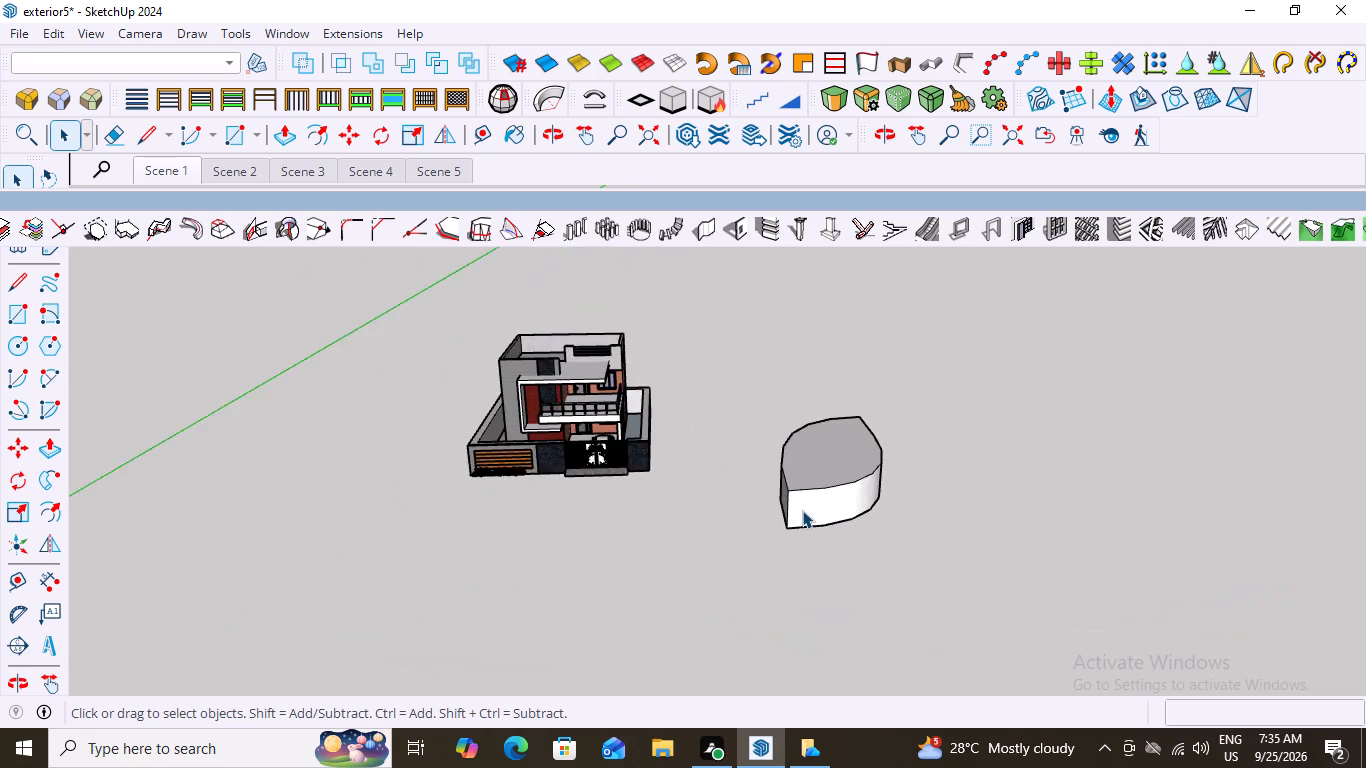
{"action": "scroll", "coordinate": [802, 510], "scroll_direction": "up", "scroll_amount": 7}
{"action": "scroll", "coordinate": [802, 510], "scroll_direction": "down", "scroll_amount": 12}
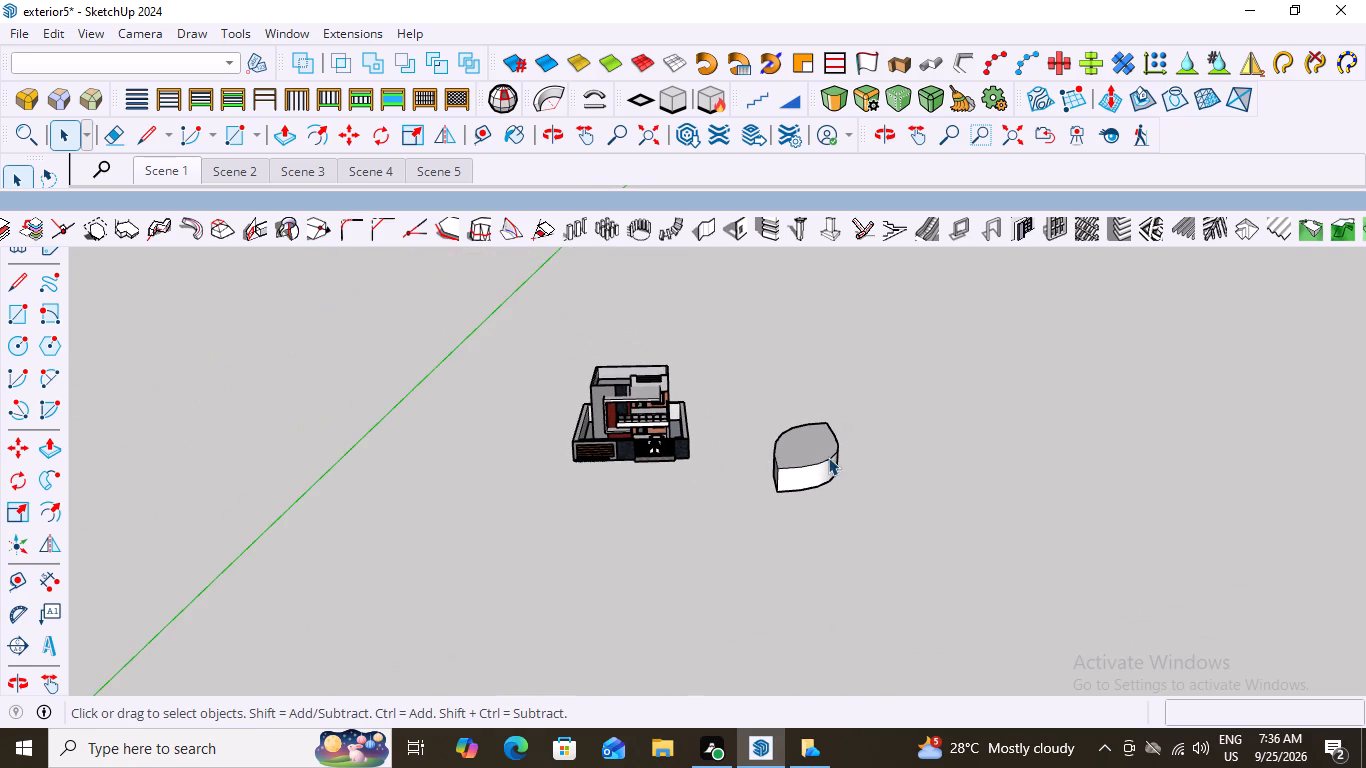
Delete the rounded box group beside the house.
{"action": "left_click", "coordinate": [792, 457]}
{"action": "scroll", "coordinate": [833, 474], "scroll_direction": "up", "scroll_amount": 9}
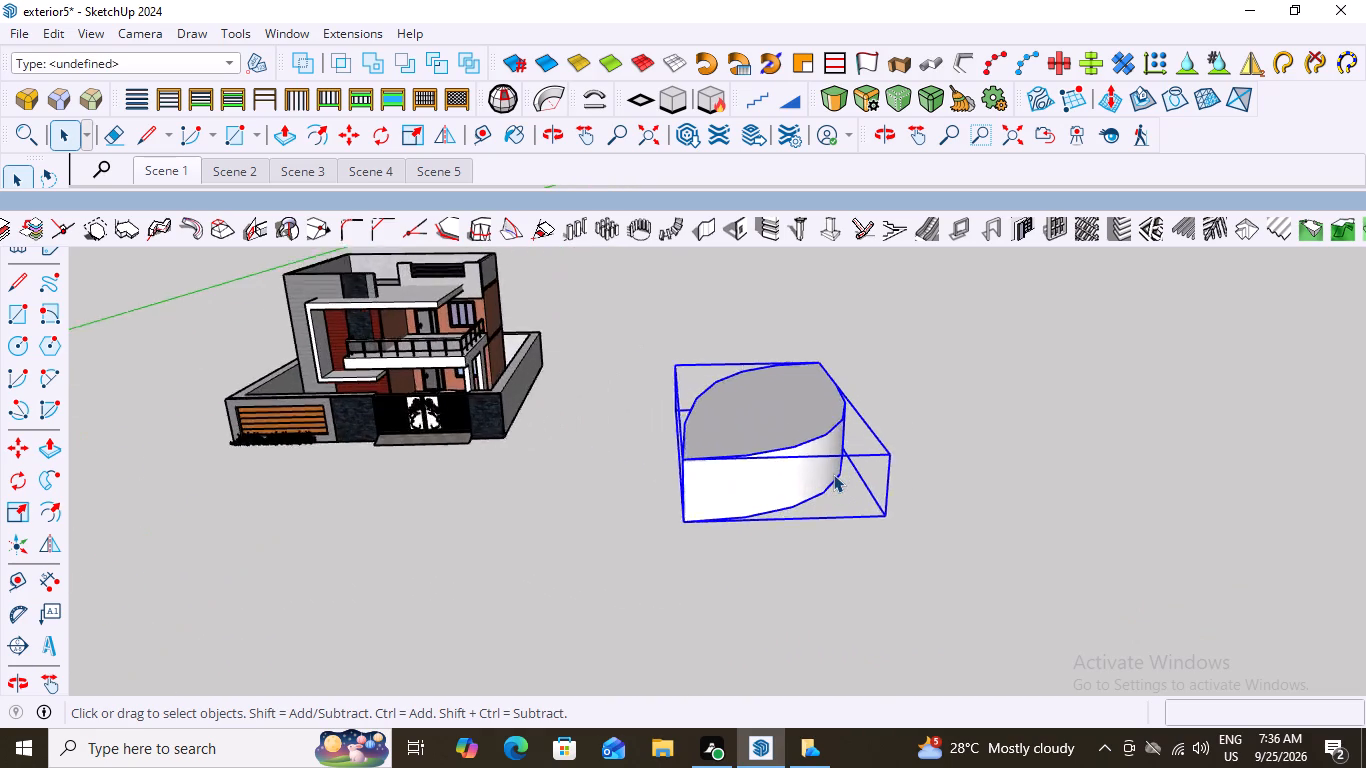
{"action": "scroll", "coordinate": [833, 474], "scroll_direction": "up", "scroll_amount": 4}
{"action": "scroll", "coordinate": [833, 474], "scroll_direction": "down", "scroll_amount": 1}
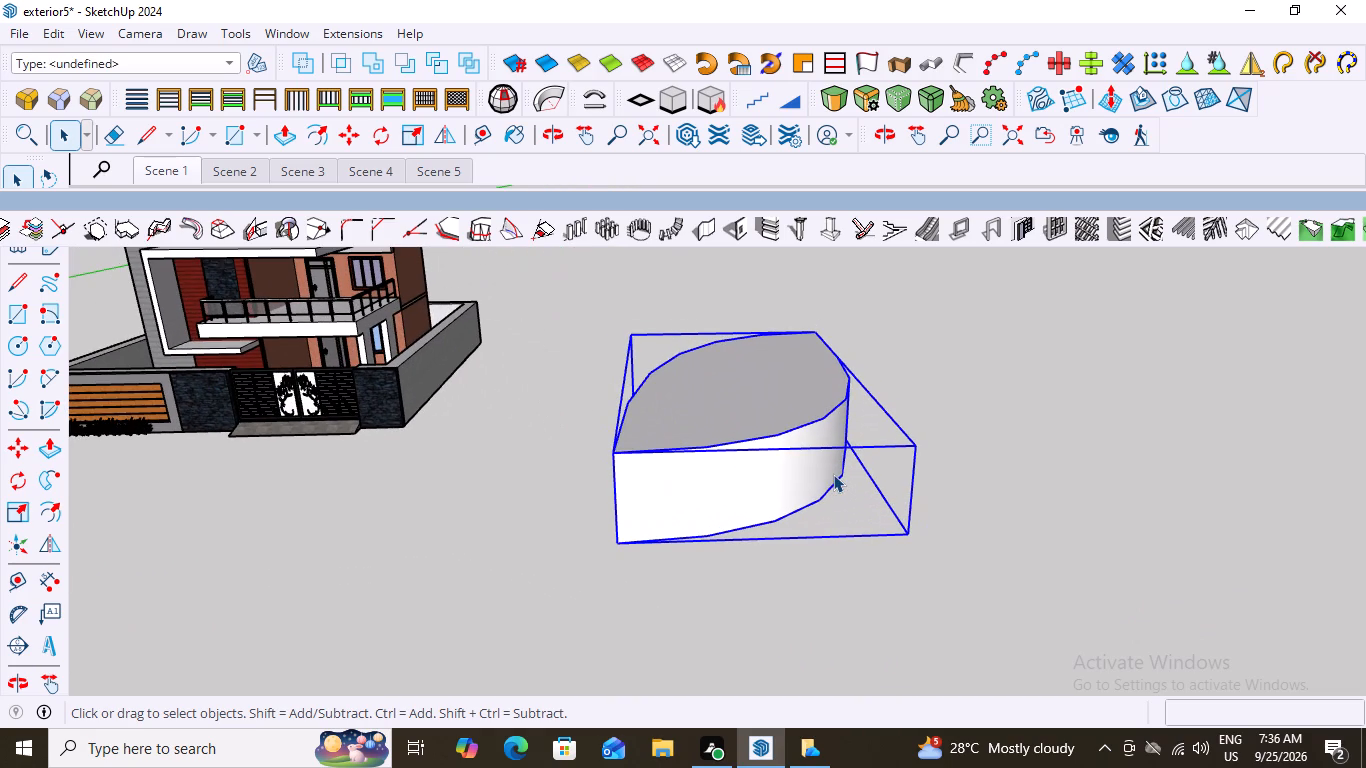
{"action": "key", "text": "Delete"}
{"action": "scroll", "coordinate": [833, 474], "scroll_direction": "down", "scroll_amount": 4}
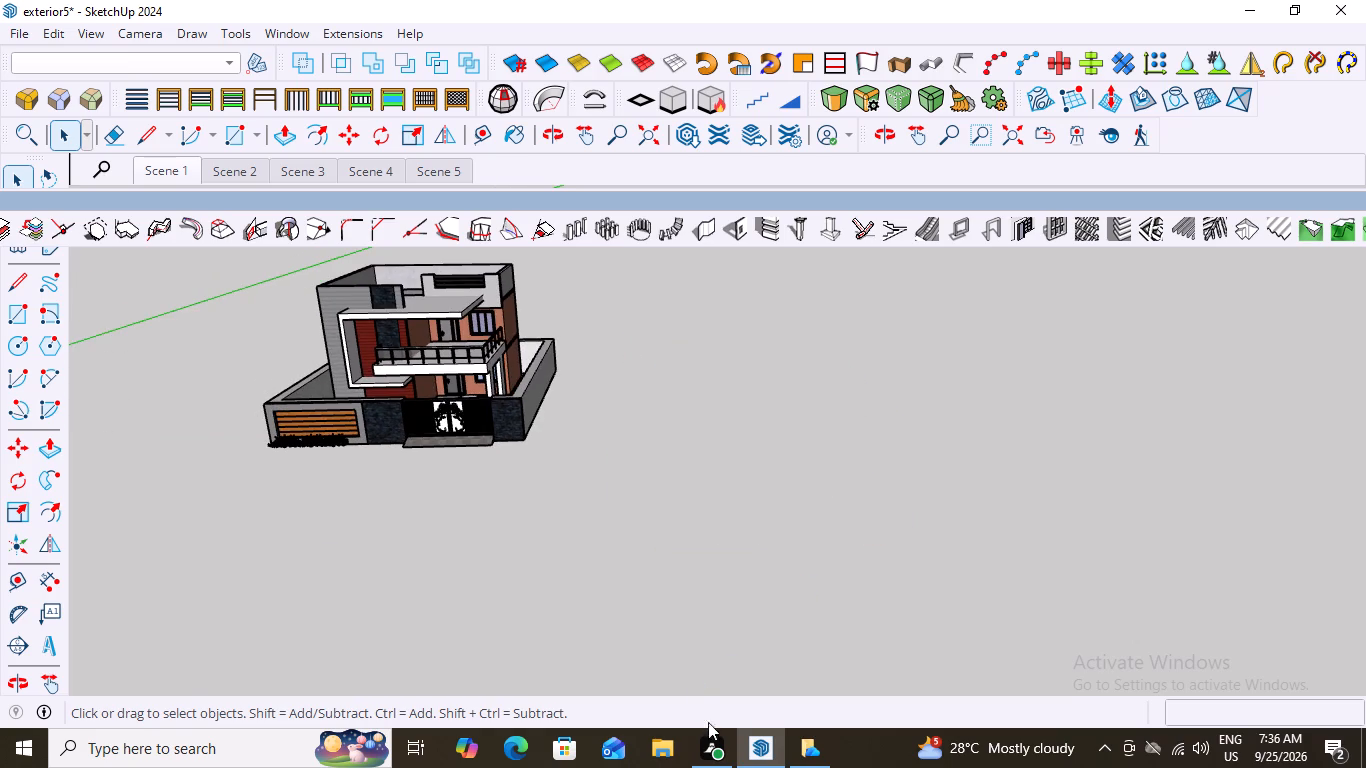
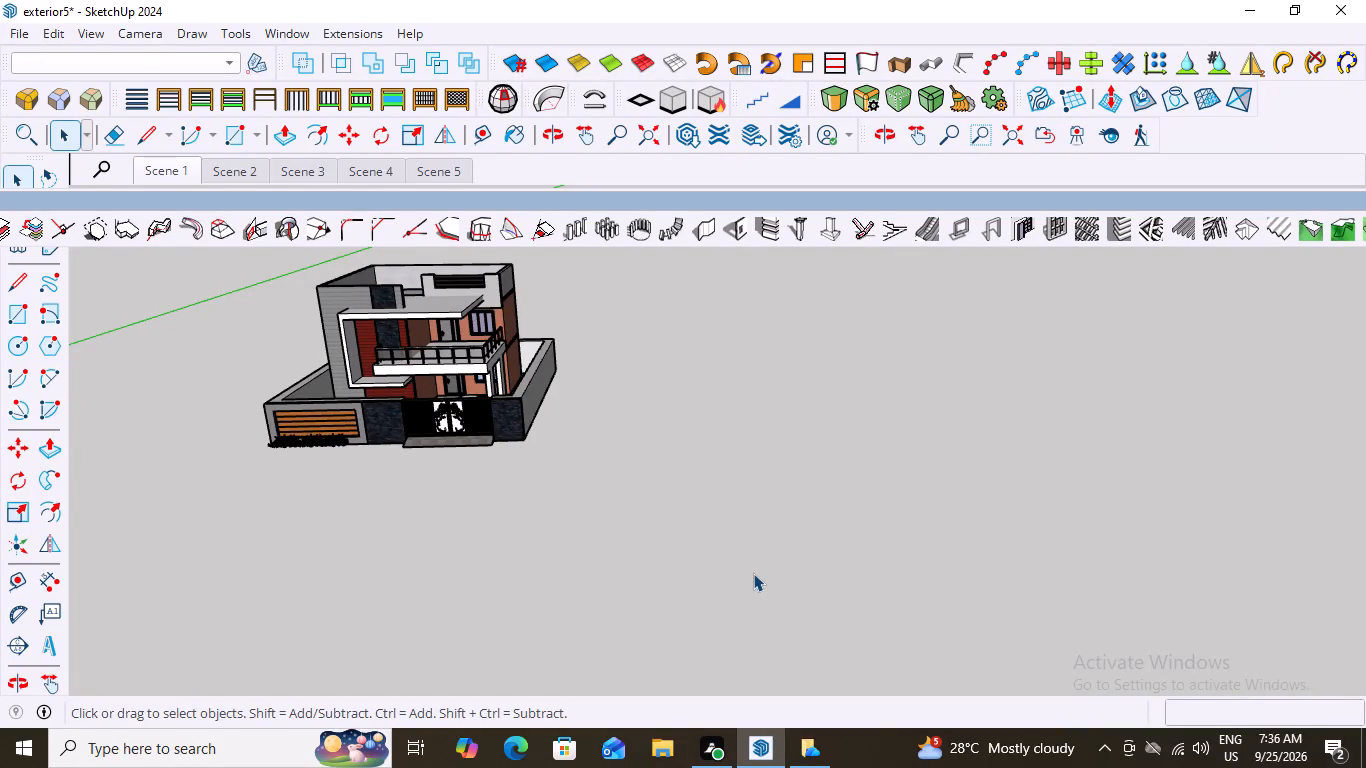
Draw a rectangle about 4' 5" by 9' 3" on the open ground beside the house's gate-side boundary wall.
{"action": "scroll", "coordinate": [718, 524], "scroll_direction": "up", "scroll_amount": 1}
{"action": "scroll", "coordinate": [718, 524], "scroll_direction": "down", "scroll_amount": 10}
{"action": "middle_click", "coordinate": [844, 515]}
{"action": "scroll", "coordinate": [844, 515], "scroll_direction": "up", "scroll_amount": 3}
{"action": "middle_click_drag", "start_coordinate": [713, 485], "coordinate": [718, 487]}
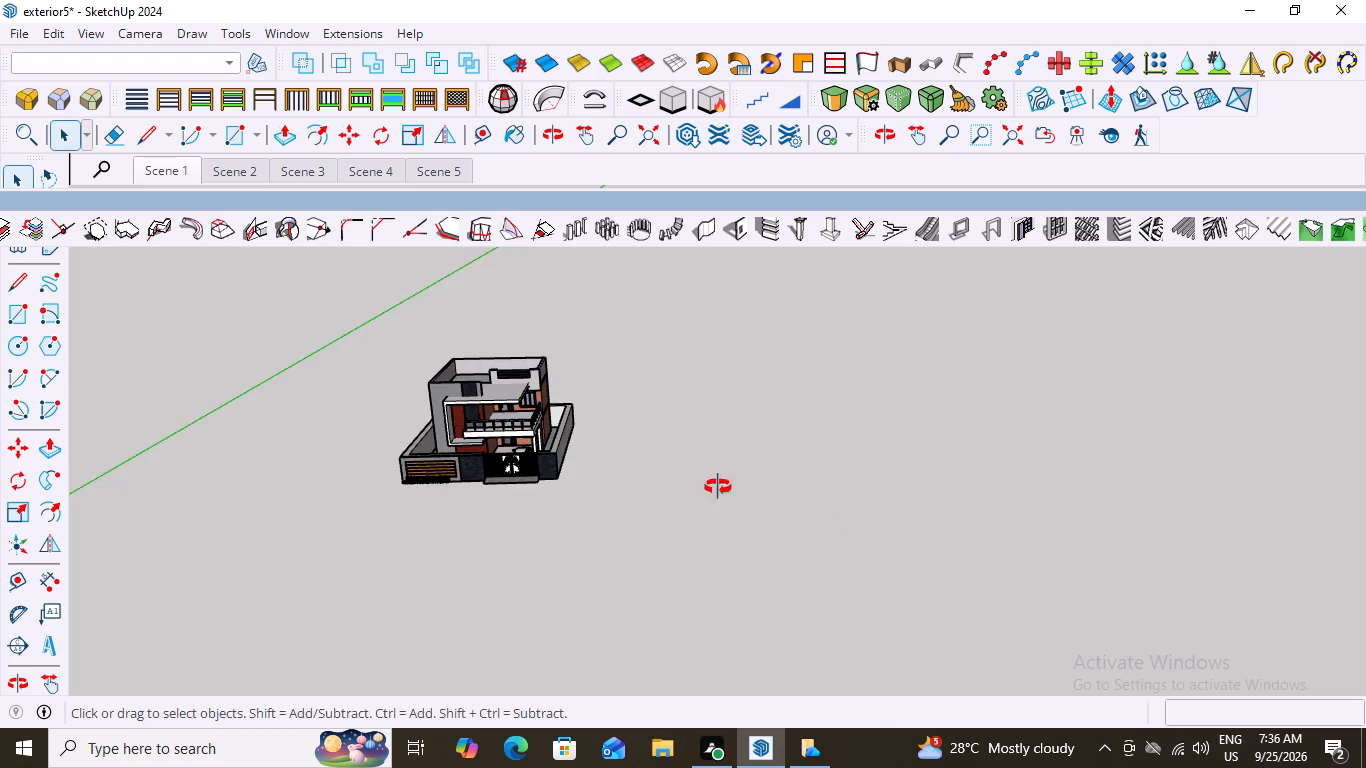
{"action": "middle_click_drag", "start_coordinate": [718, 487], "coordinate": [744, 500]}
{"action": "scroll", "coordinate": [712, 479], "scroll_direction": "up", "scroll_amount": 3}
{"action": "middle_click_drag", "start_coordinate": [702, 480], "coordinate": [664, 466]}
{"action": "scroll", "coordinate": [663, 449], "scroll_direction": "up", "scroll_amount": 2}
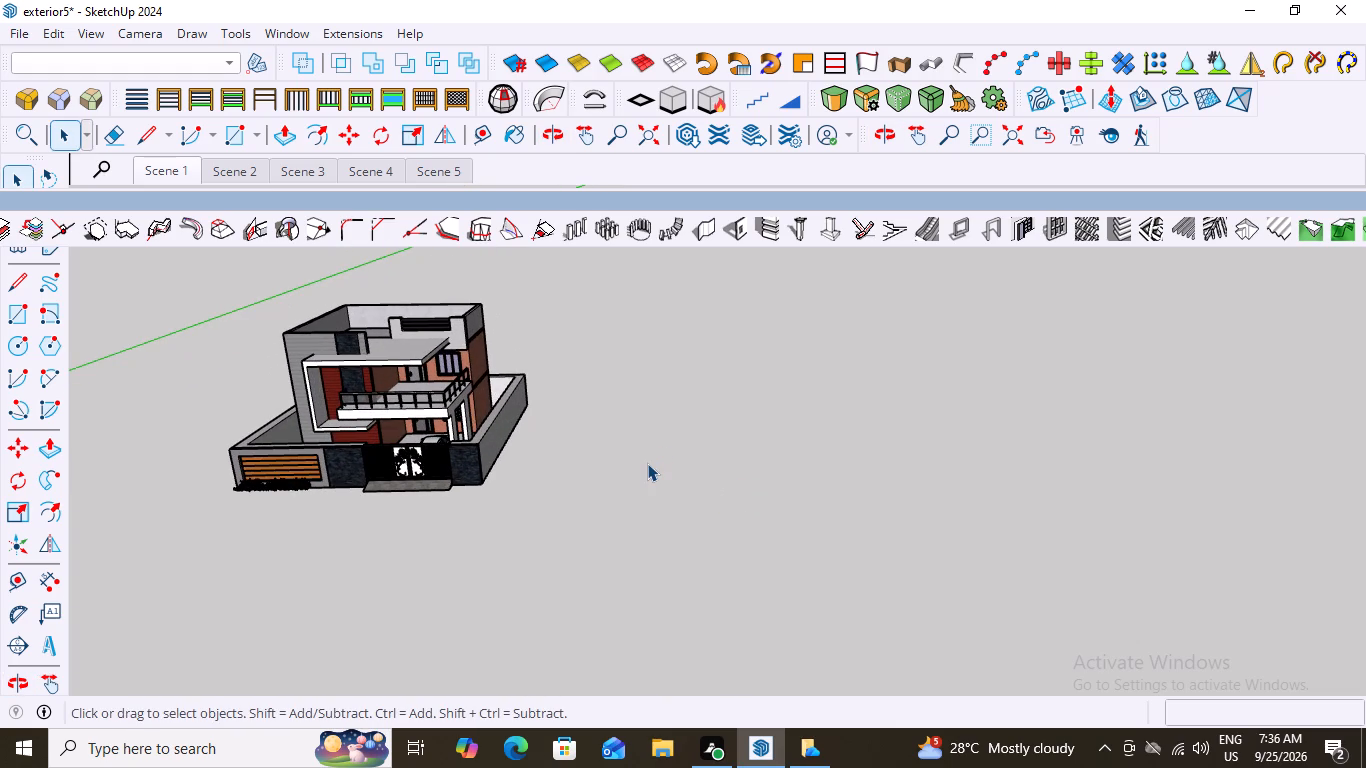
{"action": "middle_click_drag", "start_coordinate": [637, 467], "coordinate": [653, 457]}
{"action": "scroll", "coordinate": [651, 468], "scroll_direction": "up", "scroll_amount": 2}
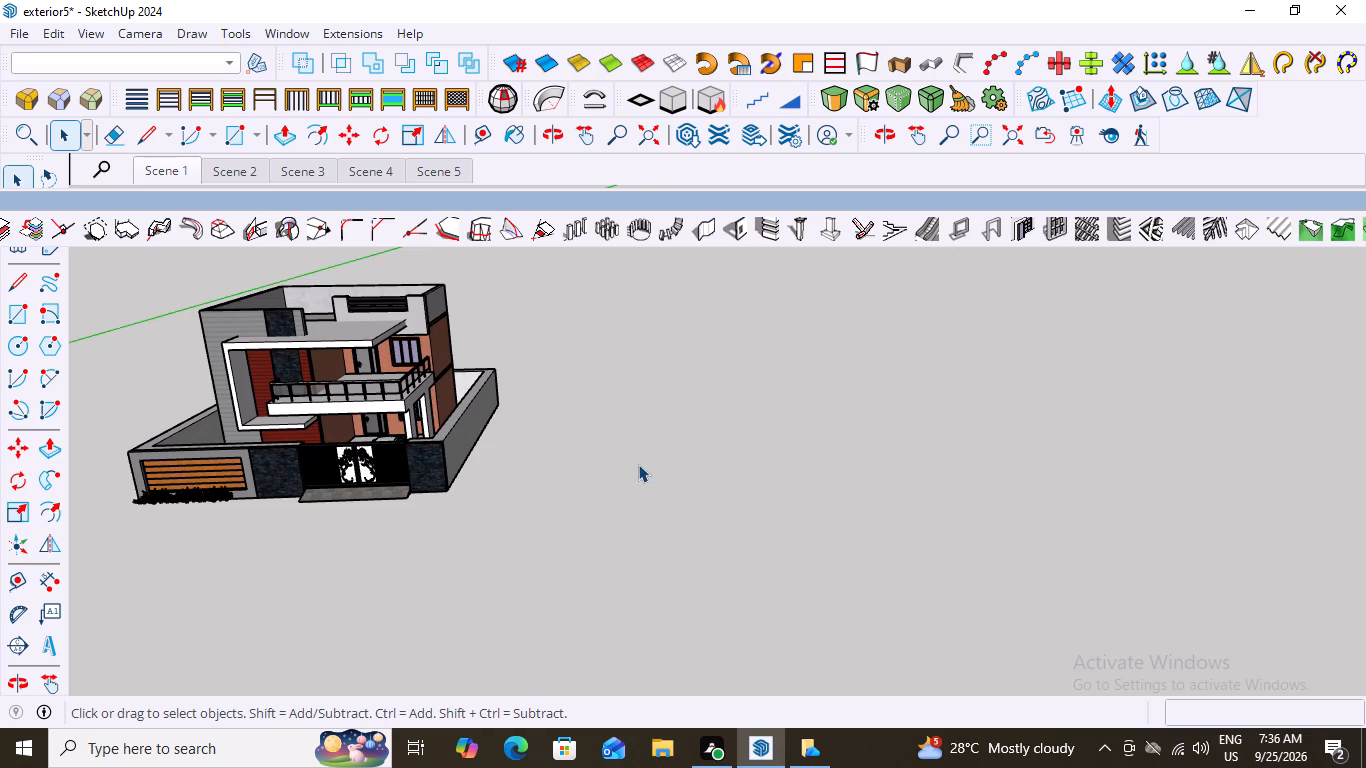
{"action": "key", "text": "r"}
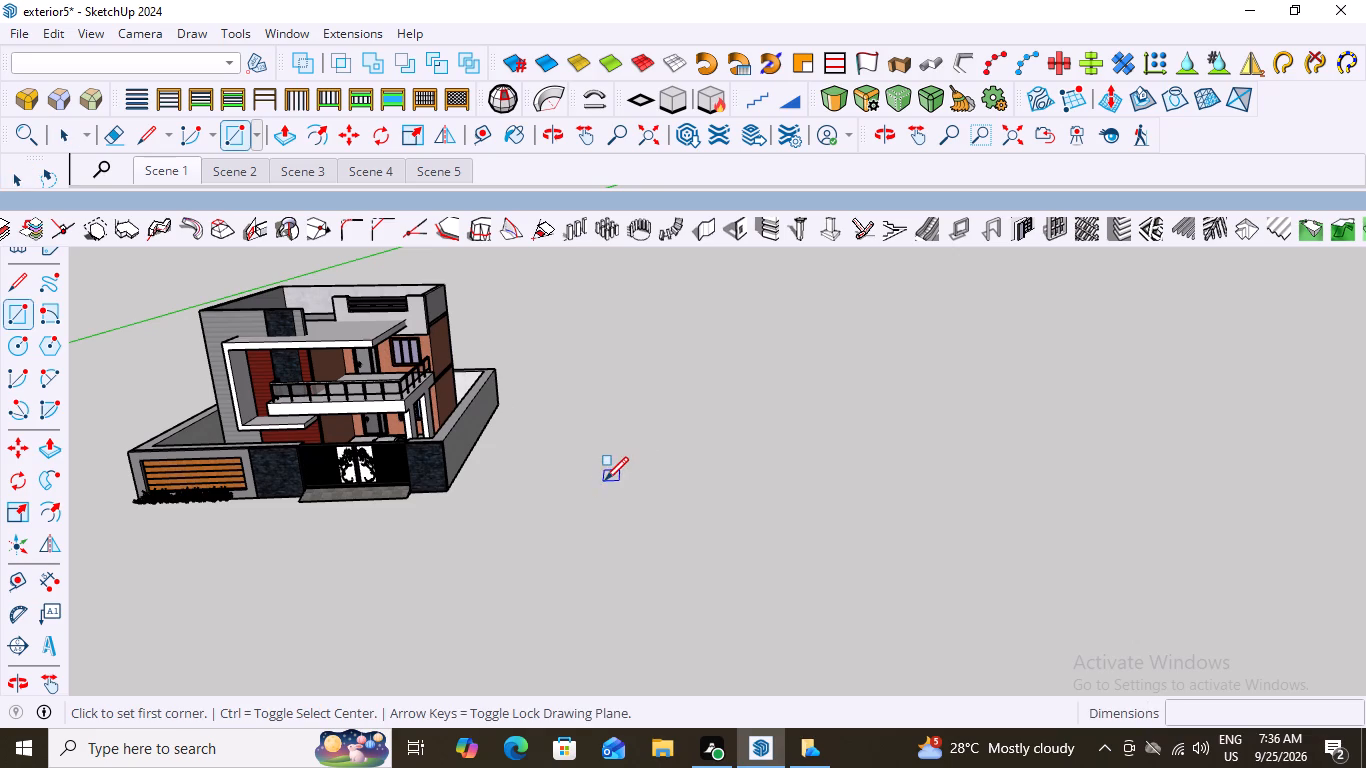
{"action": "left_click", "coordinate": [605, 480]}
{"action": "scroll", "coordinate": [682, 500], "scroll_direction": "down", "scroll_amount": 4}
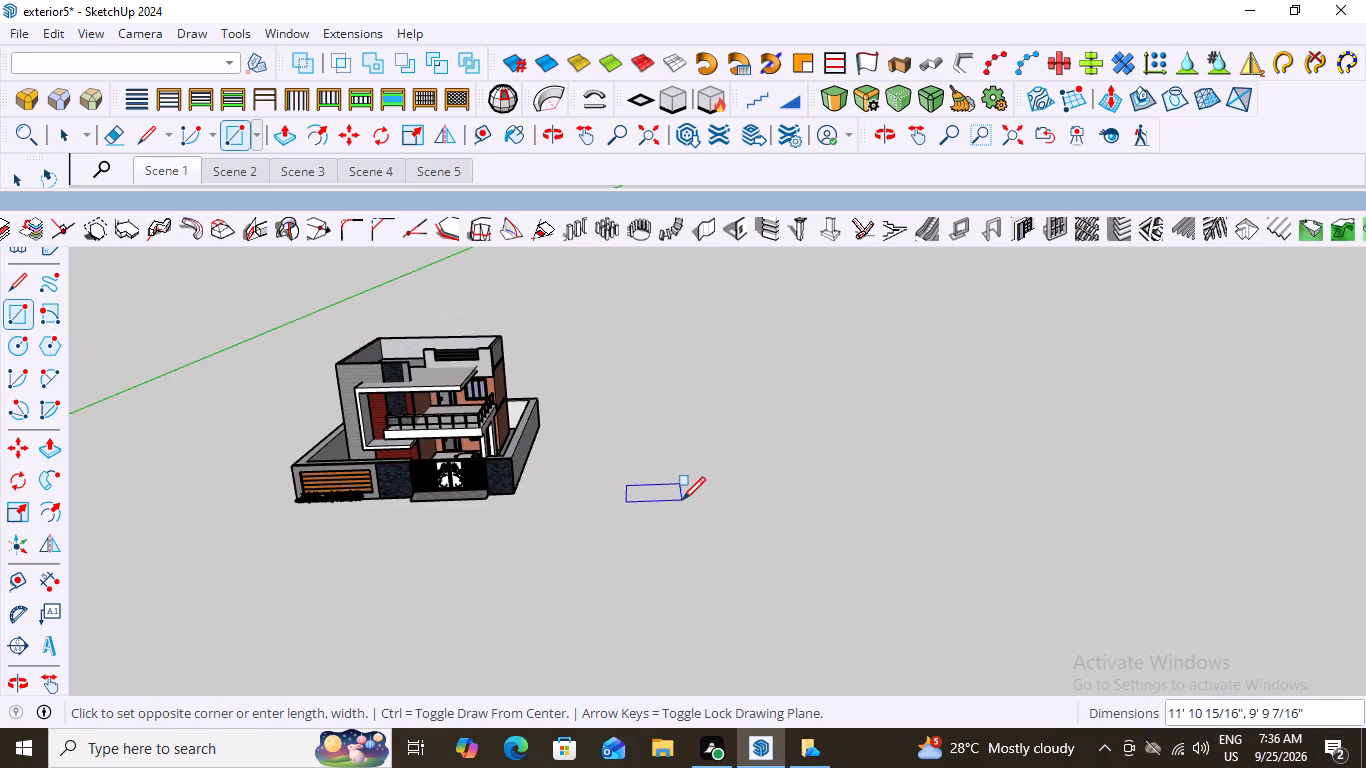
{"action": "scroll", "coordinate": [650, 513], "scroll_direction": "up", "scroll_amount": 8}
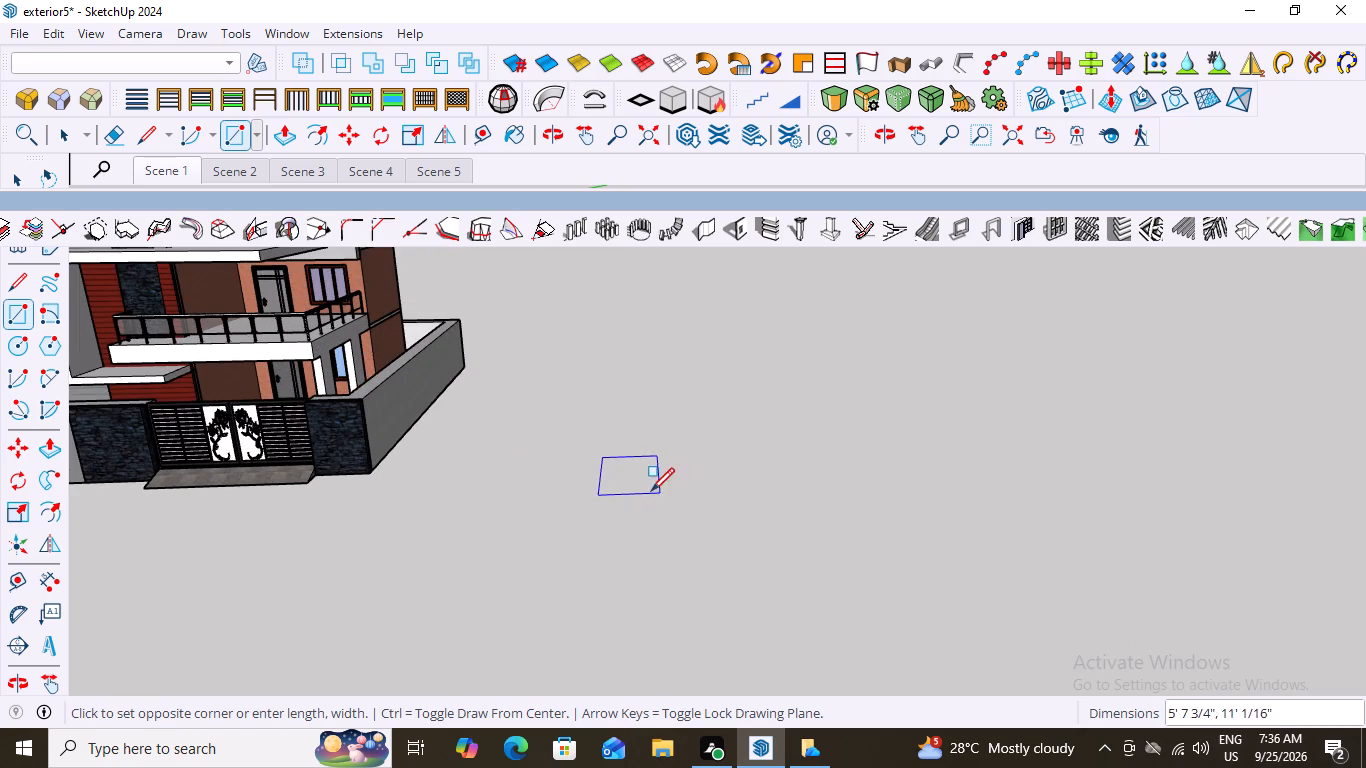
{"action": "left_click", "coordinate": [643, 486]}
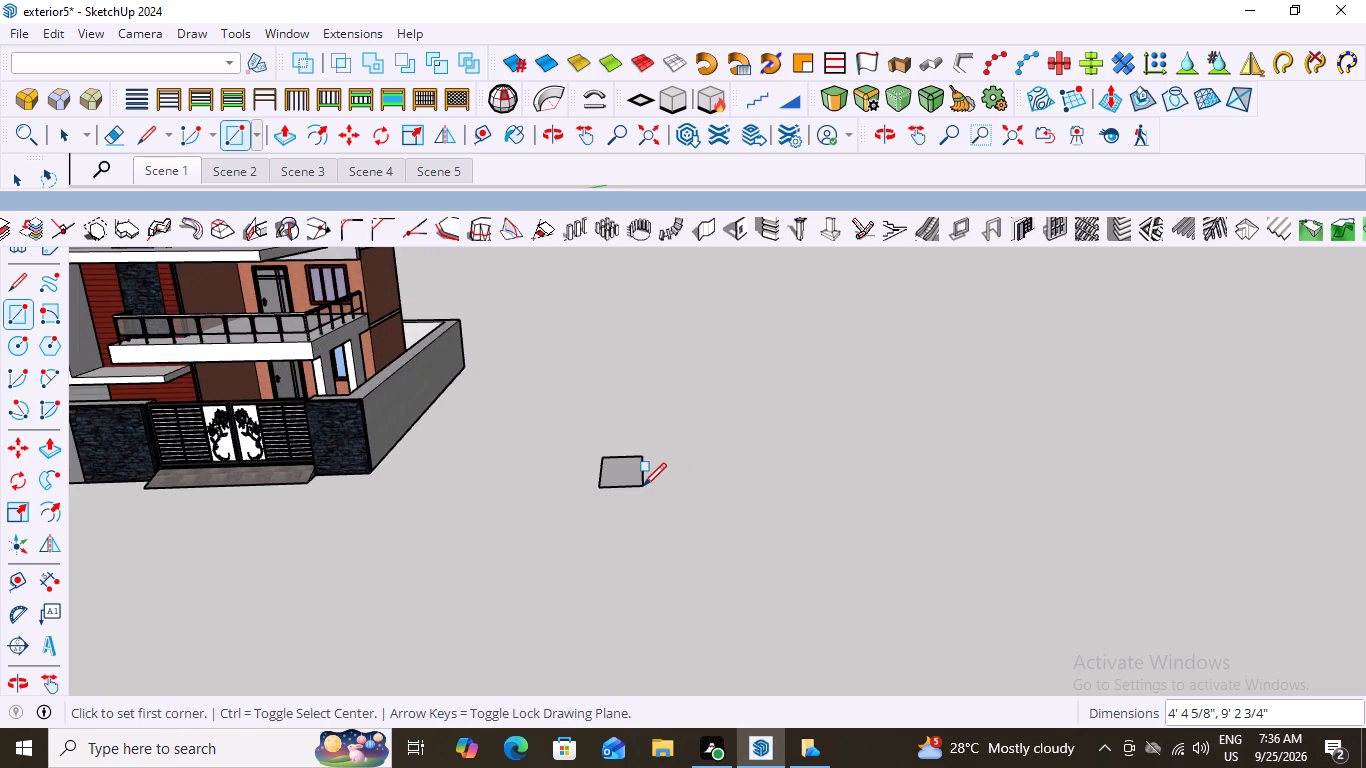
Draw three more ground rectangles in a row beyond the first, about 4' by 7' 6", 3' 7" by 6' 6", and 2' 11" by 5' 6".
{"action": "scroll", "coordinate": [687, 494], "scroll_direction": "up", "scroll_amount": 5}
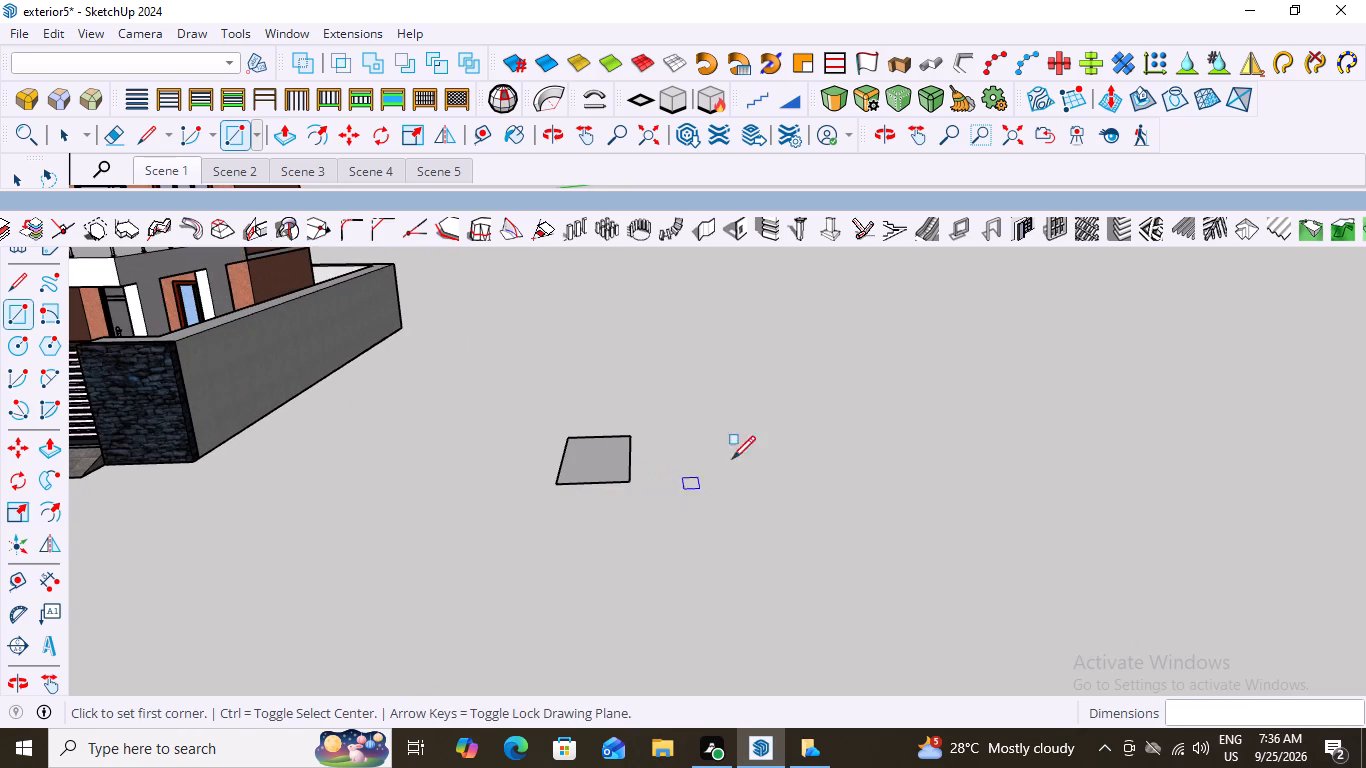
{"action": "scroll", "coordinate": [635, 465], "scroll_direction": "up", "scroll_amount": 2}
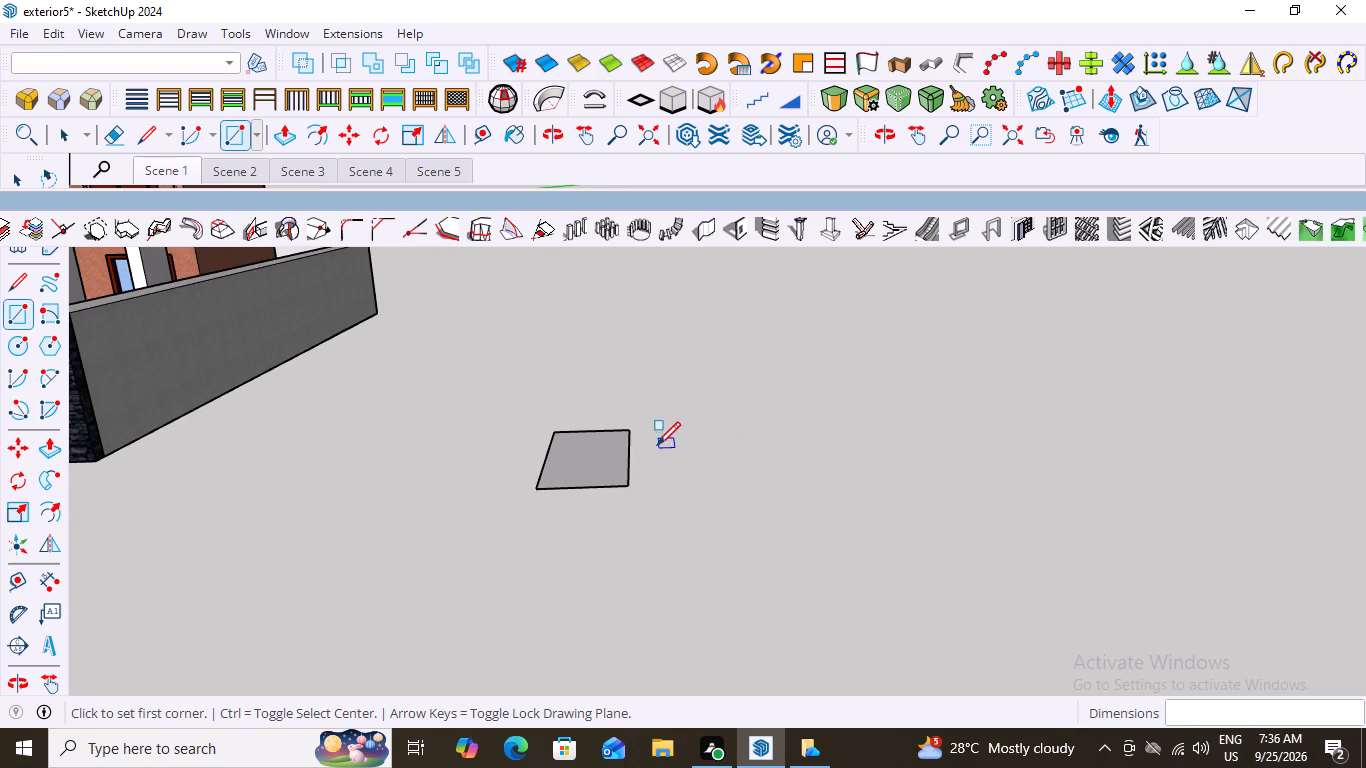
{"action": "left_click", "coordinate": [657, 441]}
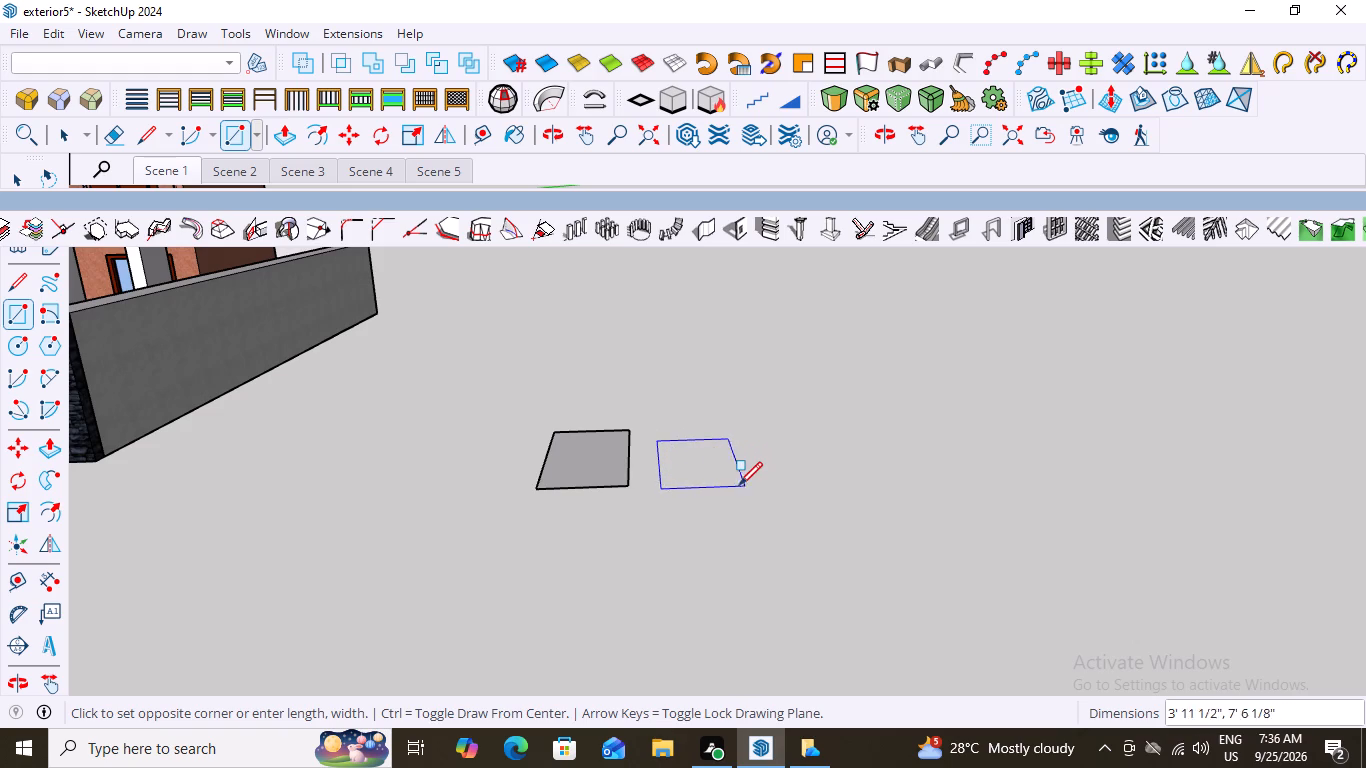
{"action": "left_click", "coordinate": [739, 485]}
{"action": "left_click", "coordinate": [762, 434]}
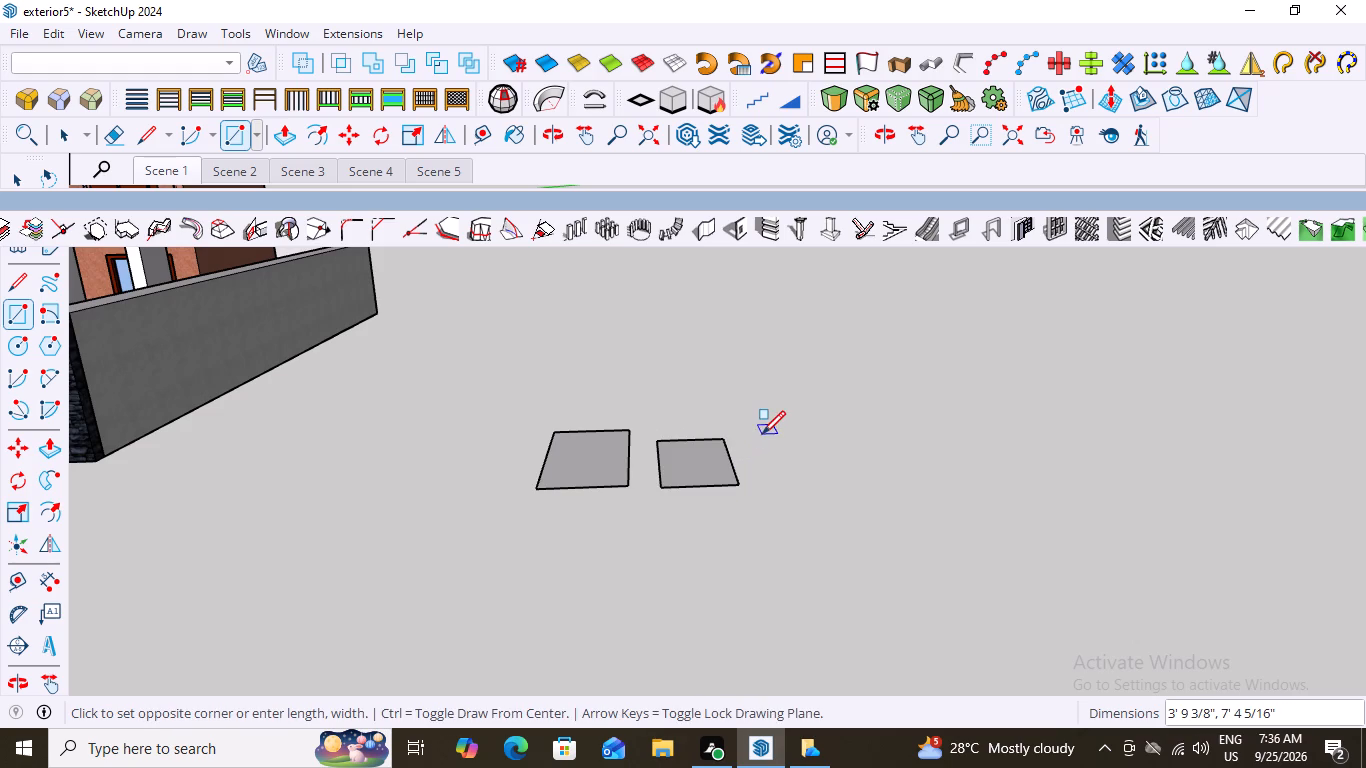
{"action": "left_click", "coordinate": [850, 470]}
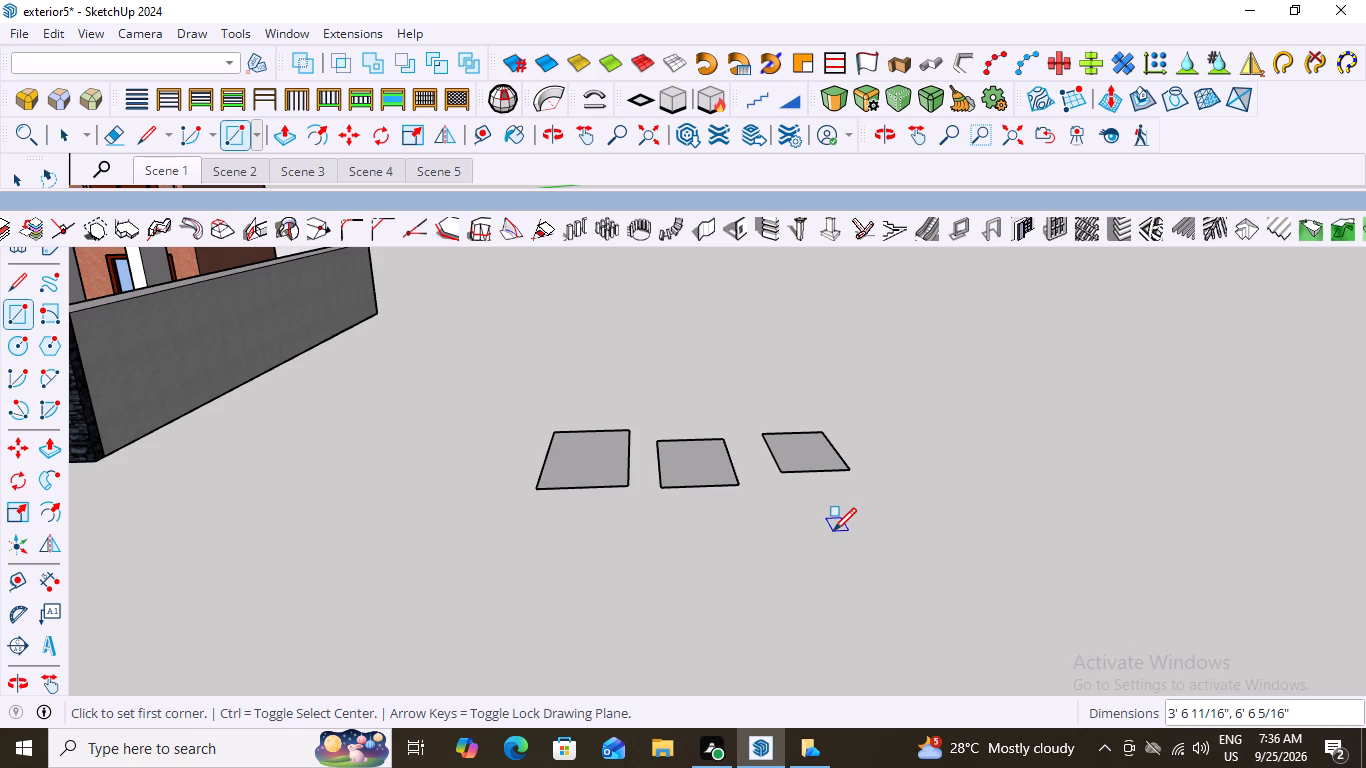
{"action": "scroll", "coordinate": [802, 486], "scroll_direction": "down", "scroll_amount": 6}
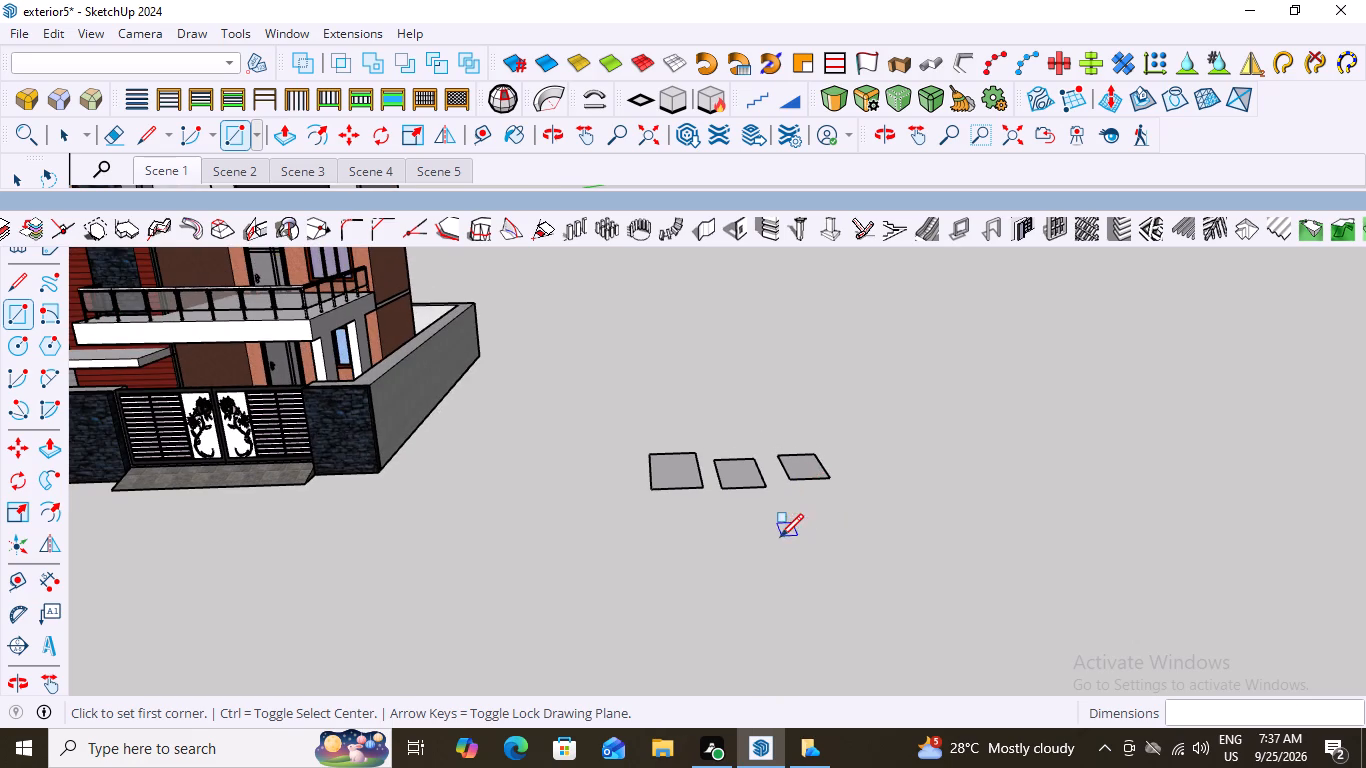
{"action": "scroll", "coordinate": [901, 462], "scroll_direction": "up", "scroll_amount": 5}
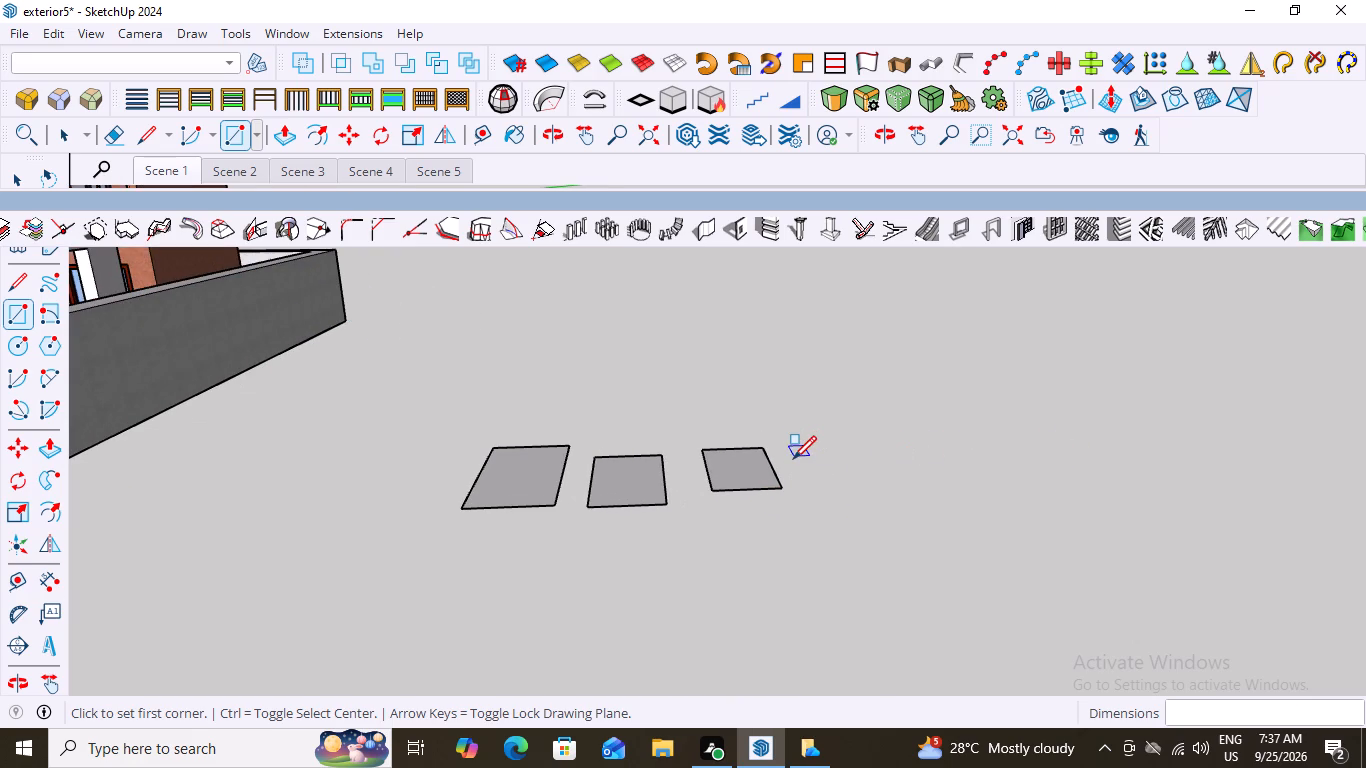
{"action": "scroll", "coordinate": [793, 459], "scroll_direction": "up", "scroll_amount": 9}
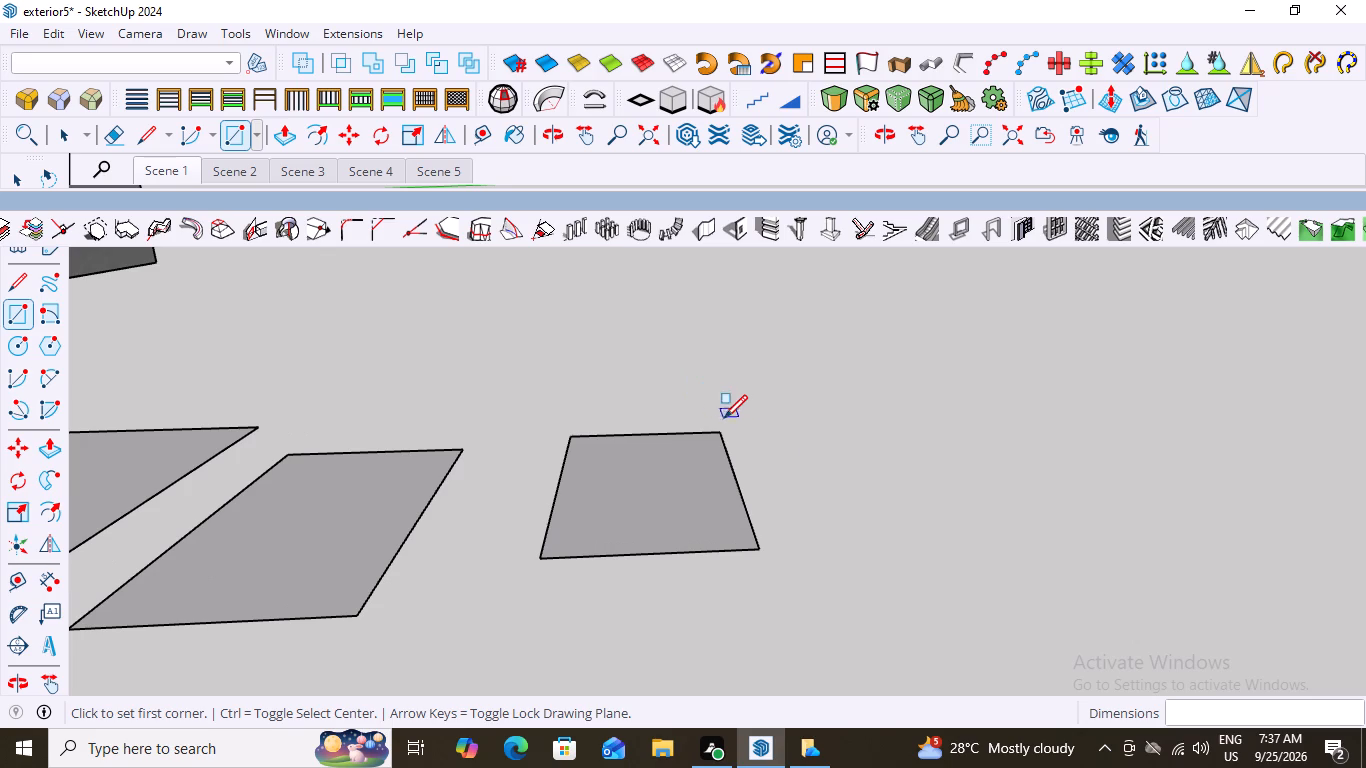
{"action": "left_click", "coordinate": [759, 435]}
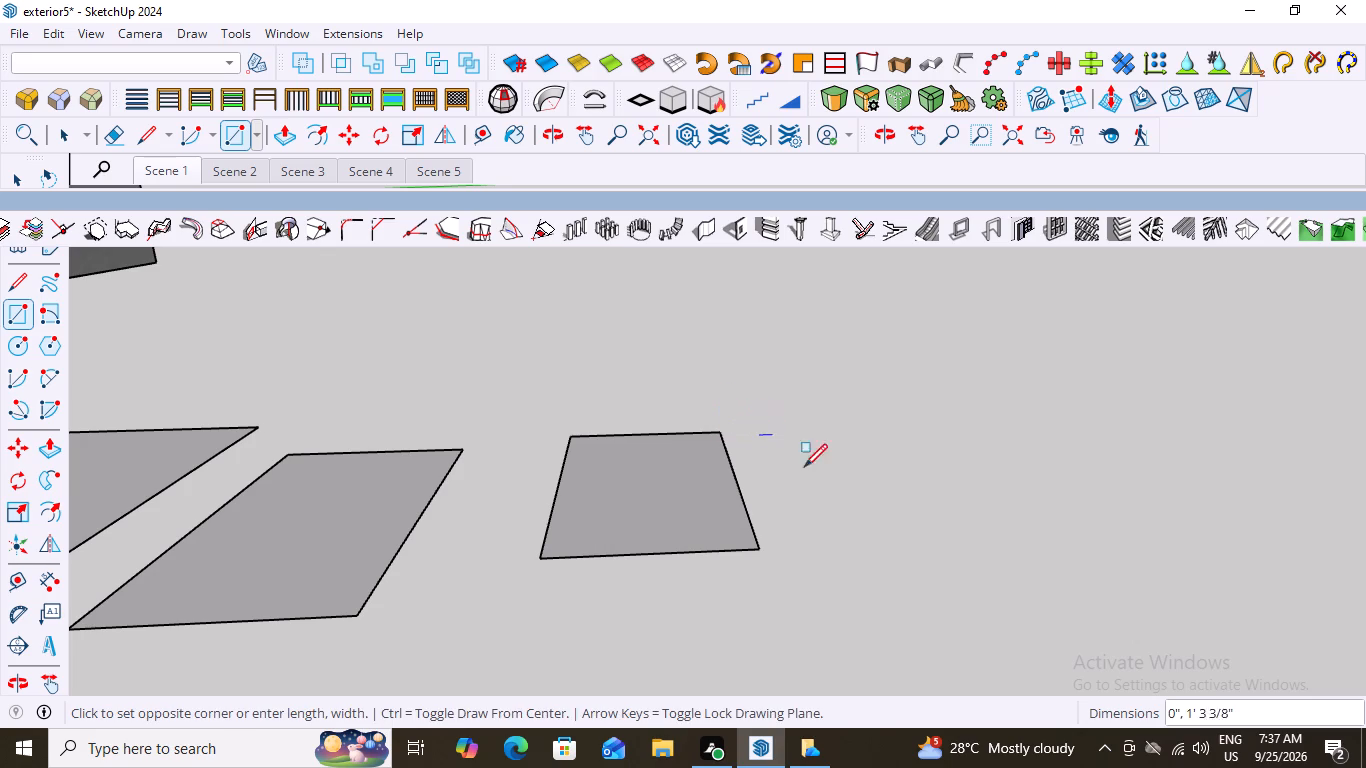
{"action": "left_click", "coordinate": [967, 523]}
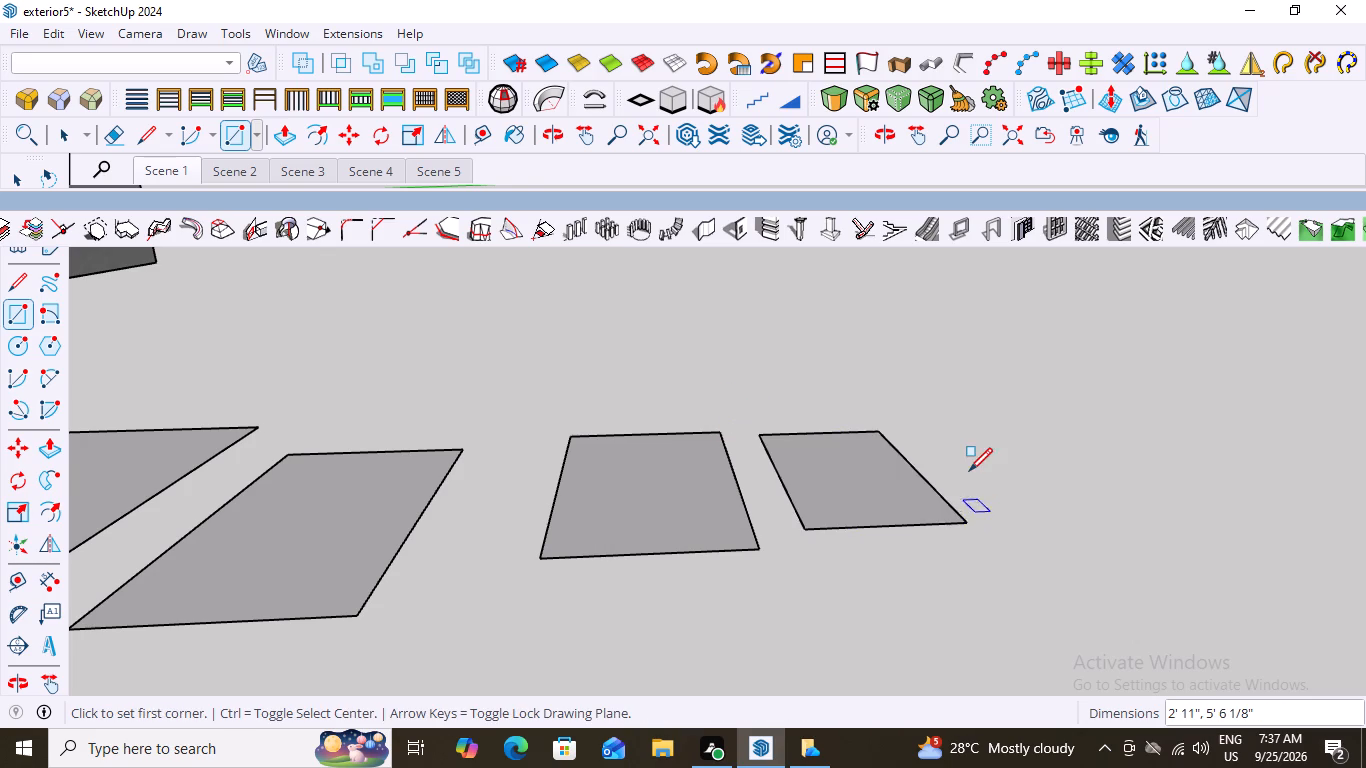
Push/Pull the rectangle nearest the house up about 1' 10" into a box.
{"action": "scroll", "coordinate": [968, 445], "scroll_direction": "down", "scroll_amount": 13}
{"action": "scroll", "coordinate": [820, 517], "scroll_direction": "up", "scroll_amount": 3}
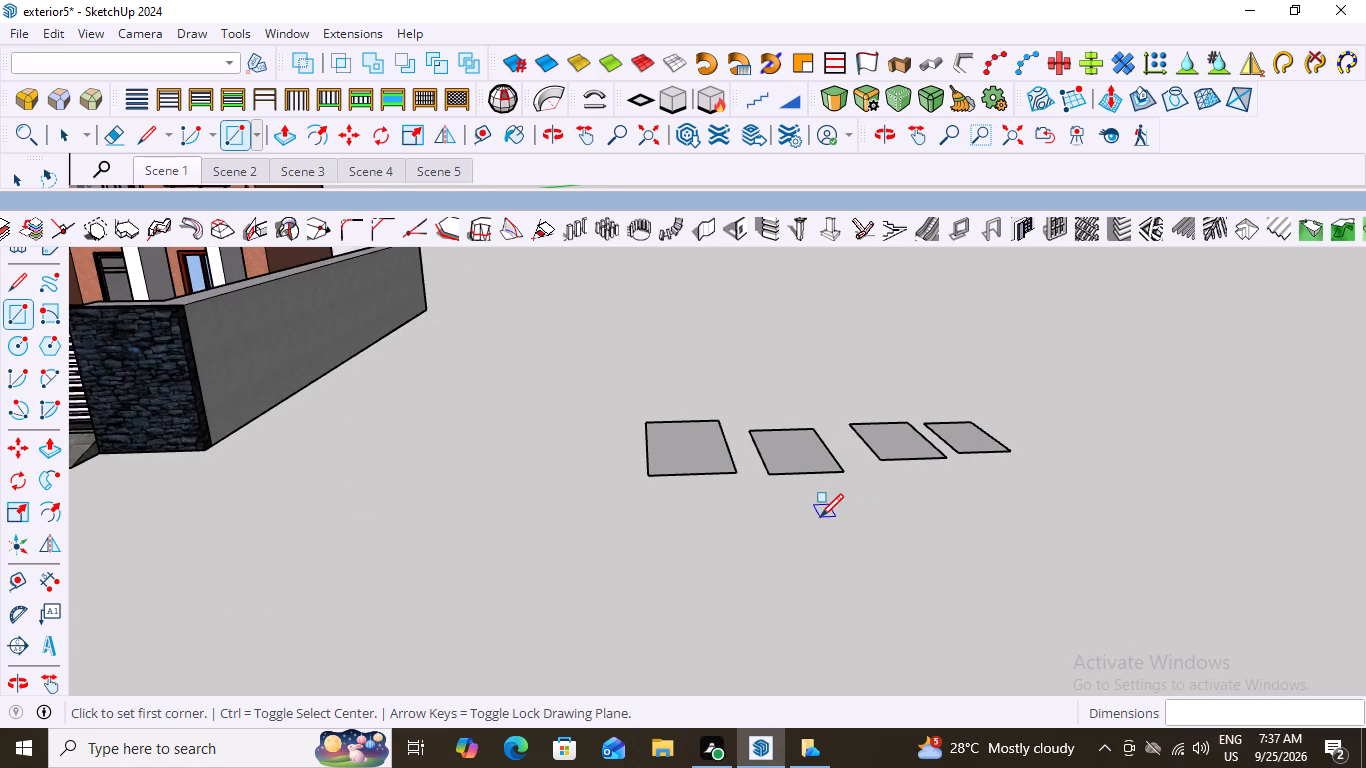
{"action": "scroll", "coordinate": [820, 517], "scroll_direction": "up", "scroll_amount": 1}
{"action": "key", "text": "space"}
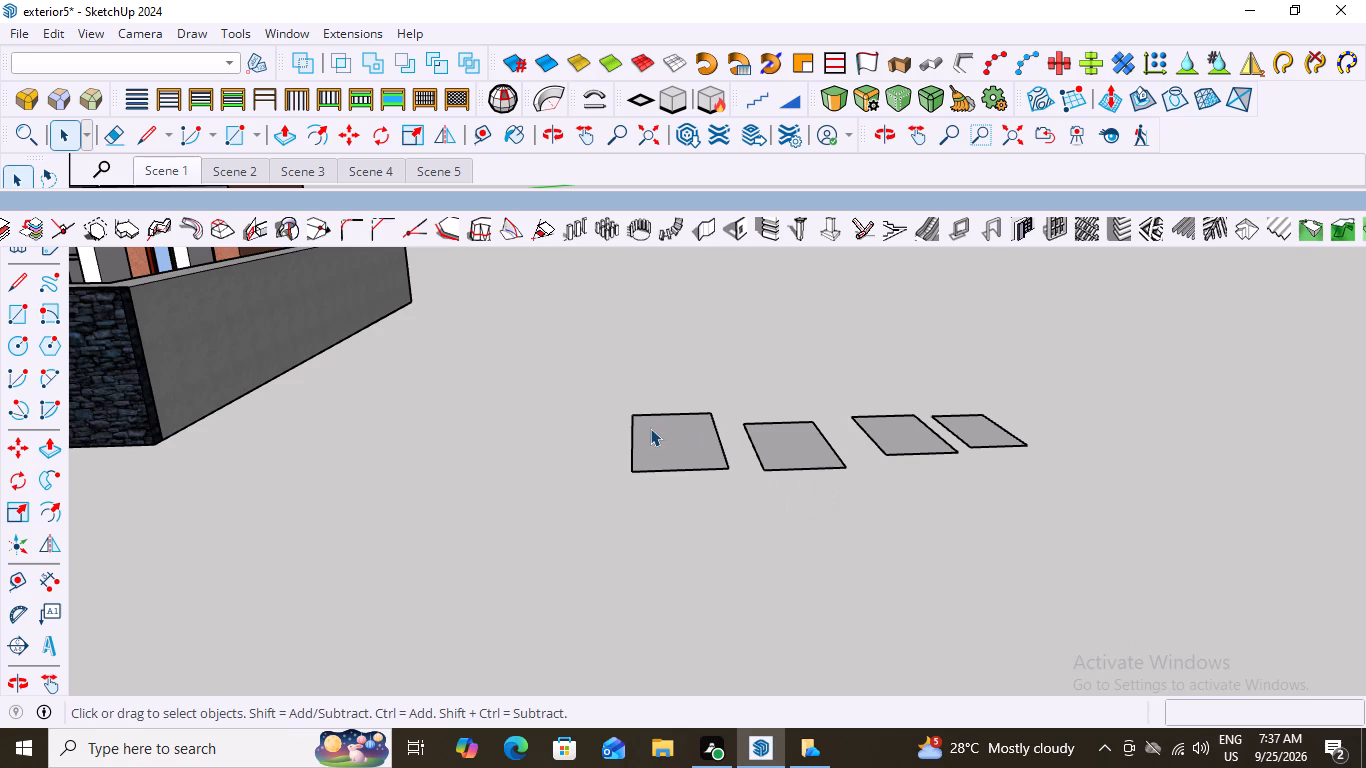
{"action": "left_click", "coordinate": [650, 428]}
{"action": "left_click", "coordinate": [650, 439]}
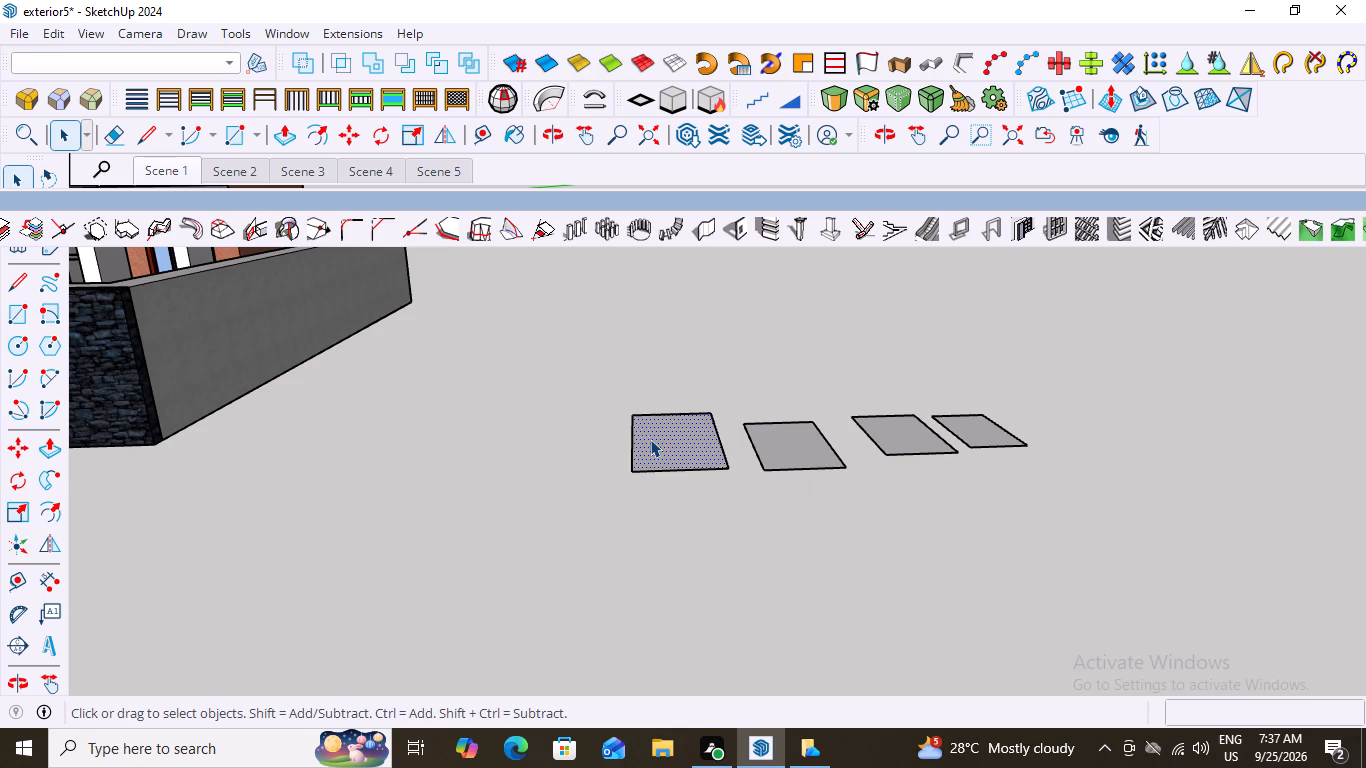
{"action": "left_click", "coordinate": [650, 439]}
{"action": "key", "text": "p"}
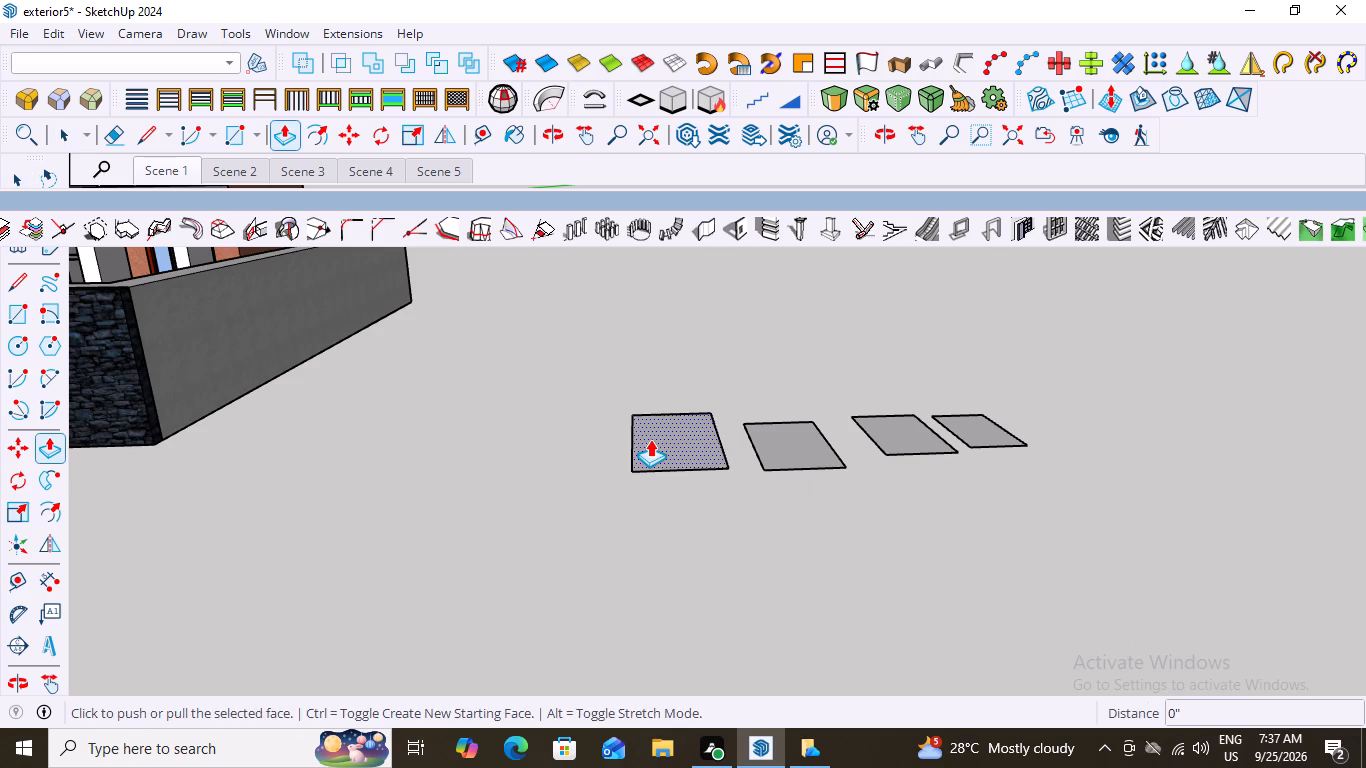
{"action": "left_click", "coordinate": [650, 439]}
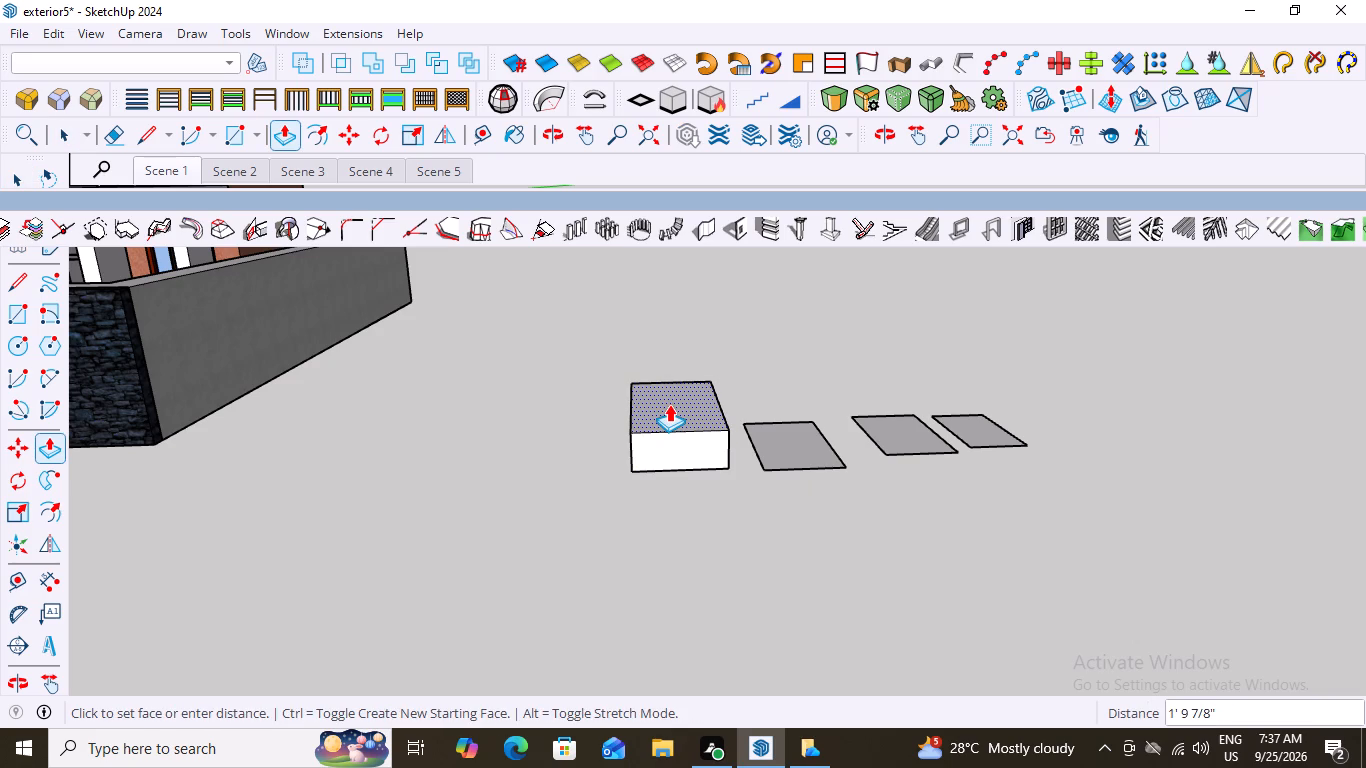
{"action": "left_click", "coordinate": [669, 404]}
{"action": "key", "text": "space"}
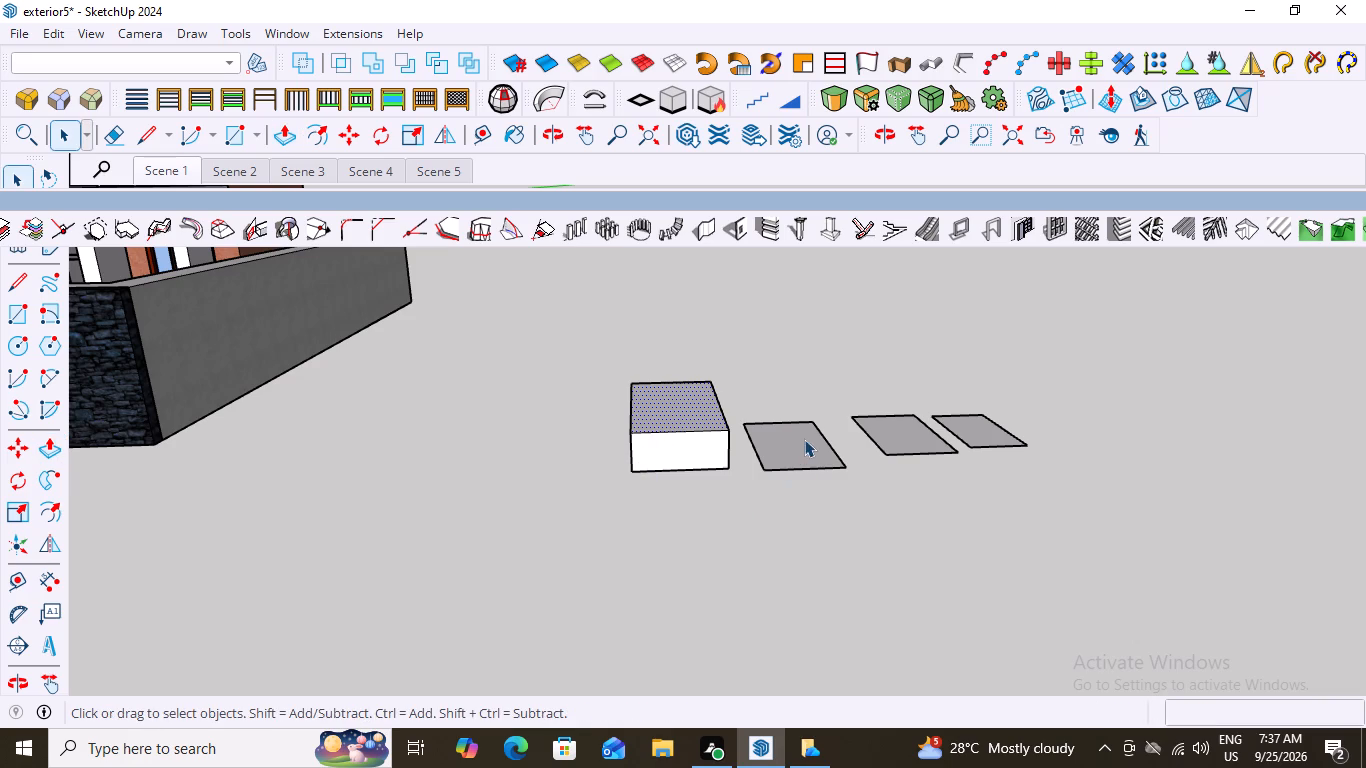
Raise the other three rectangles into boxes with the same Push/Pull distance as the first.
{"action": "left_click", "coordinate": [804, 439]}
{"action": "key", "text": "p"}
{"action": "double_click", "coordinate": [804, 439]}
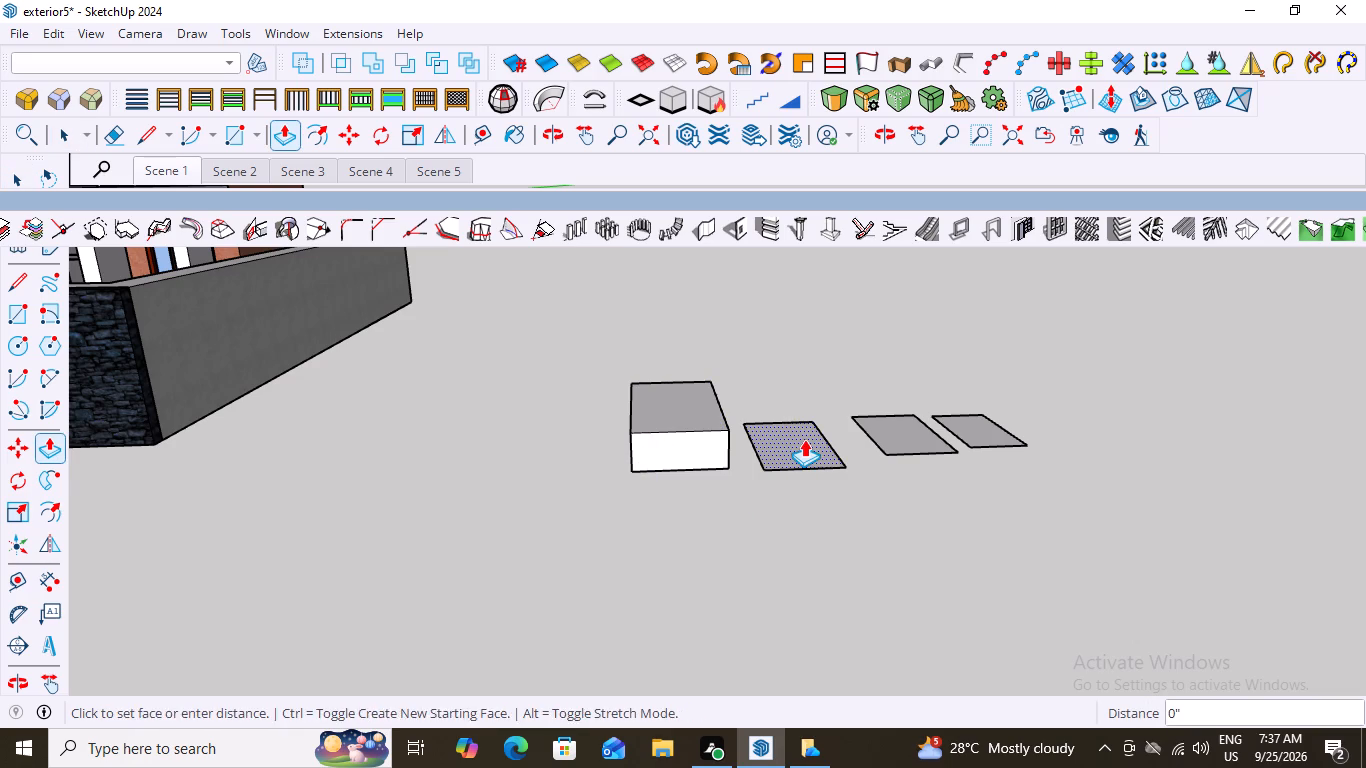
{"action": "key", "text": "space"}
{"action": "left_click", "coordinate": [914, 435]}
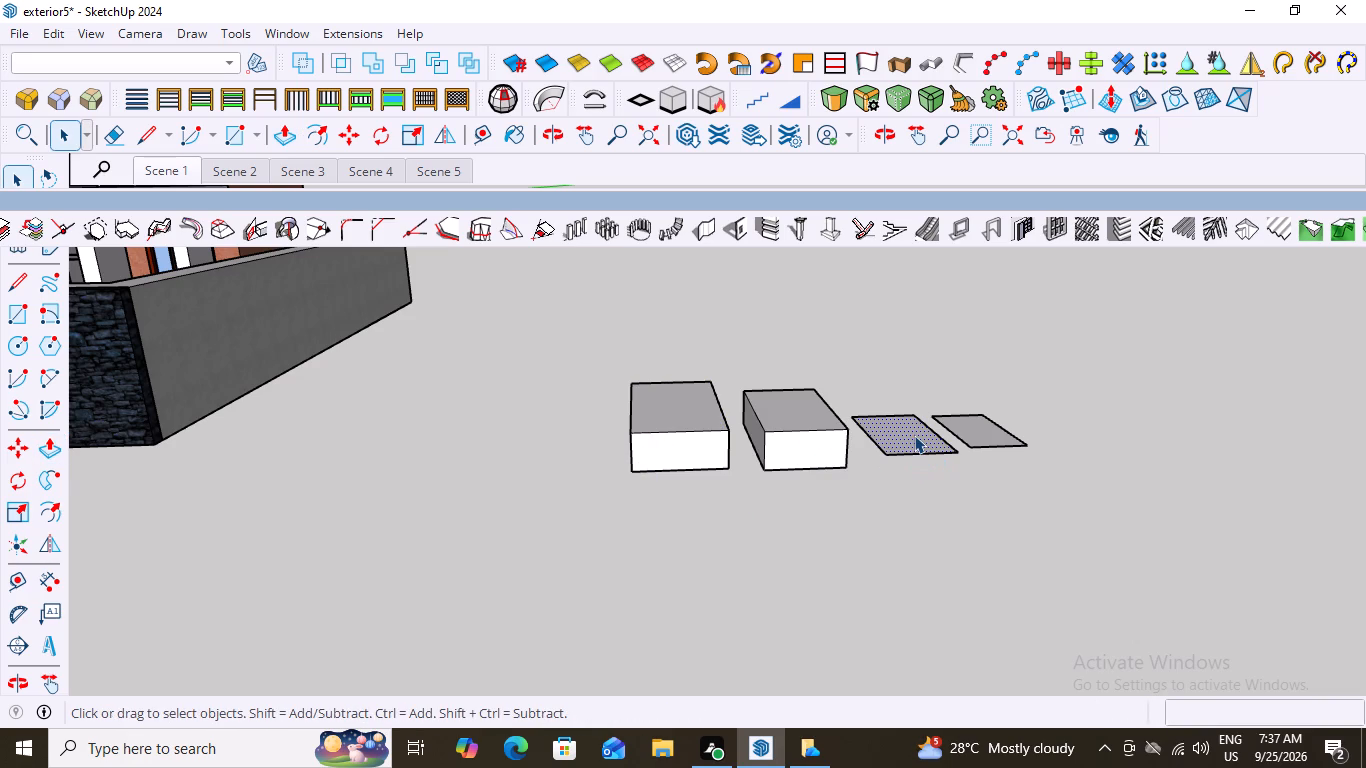
{"action": "key", "text": "p"}
{"action": "double_click", "coordinate": [910, 423]}
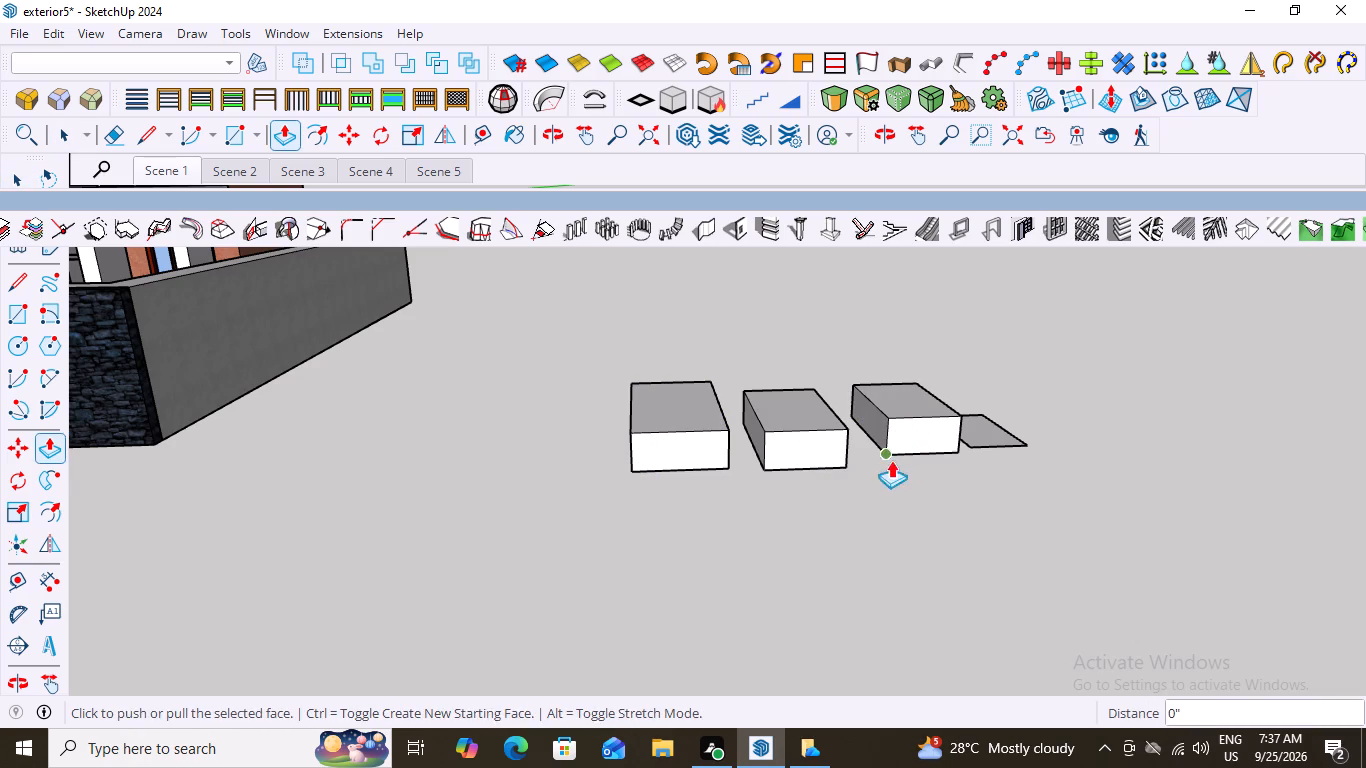
{"action": "key", "text": "space"}
{"action": "left_click", "coordinate": [985, 426]}
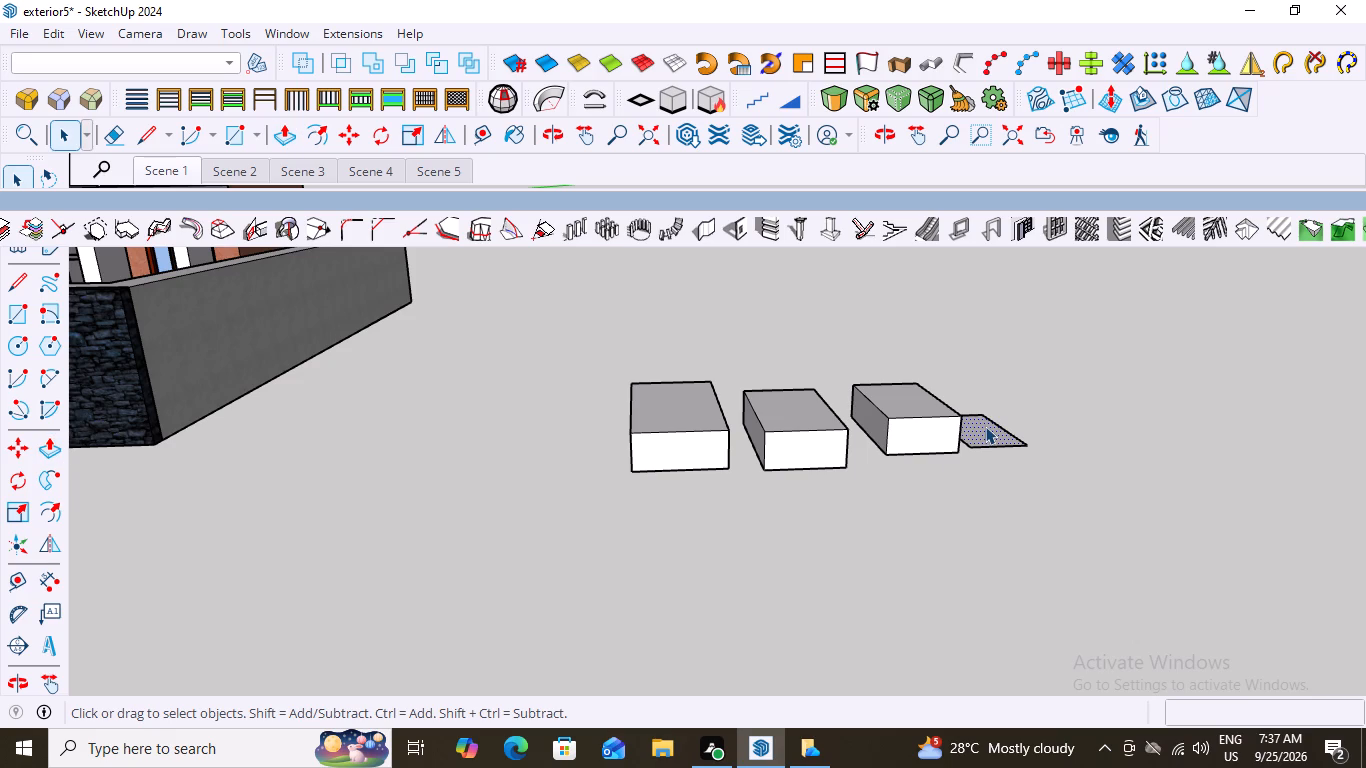
{"action": "key", "text": "p"}
{"action": "double_click", "coordinate": [984, 417]}
Make a group of the complete box nearest the house.
{"action": "scroll", "coordinate": [857, 445], "scroll_direction": "down", "scroll_amount": 3}
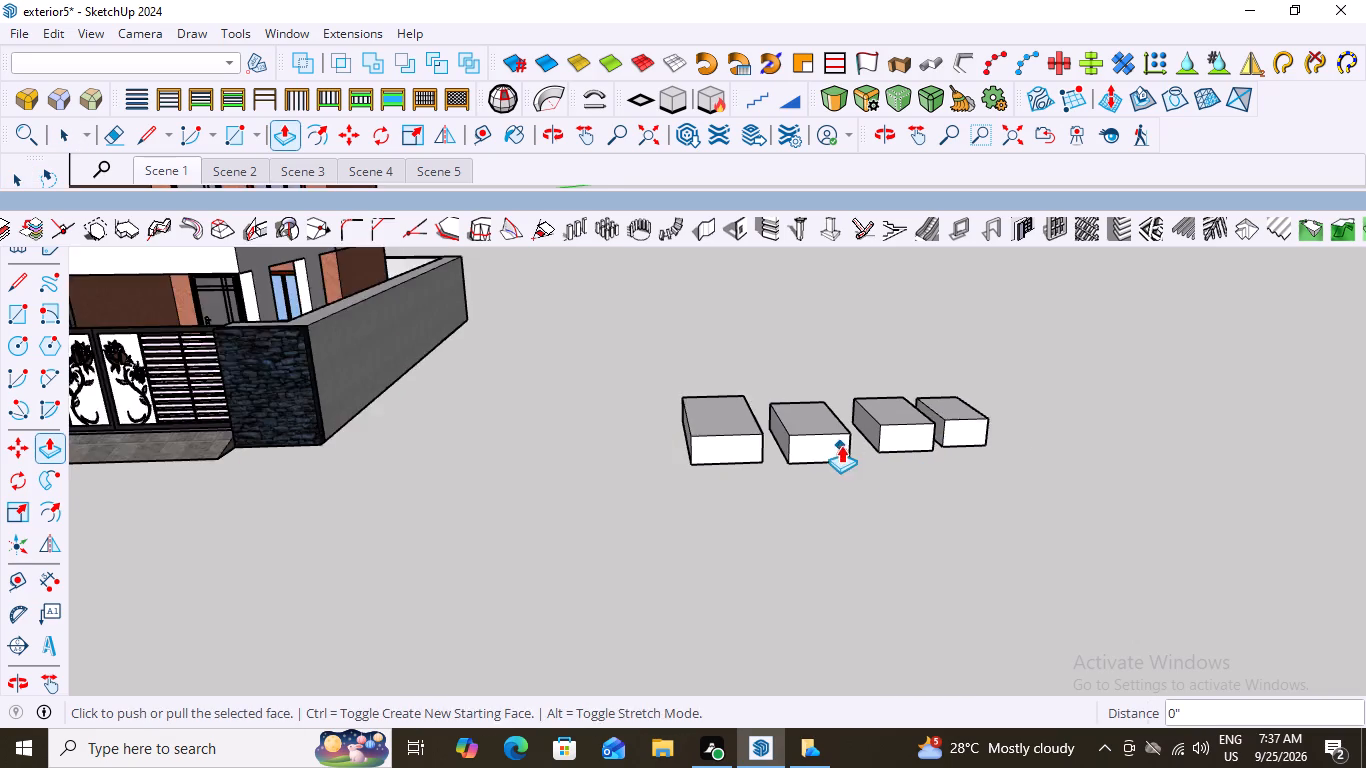
{"action": "scroll", "coordinate": [841, 445], "scroll_direction": "down", "scroll_amount": 6}
{"action": "middle_click_drag", "start_coordinate": [925, 471], "coordinate": [906, 462]}
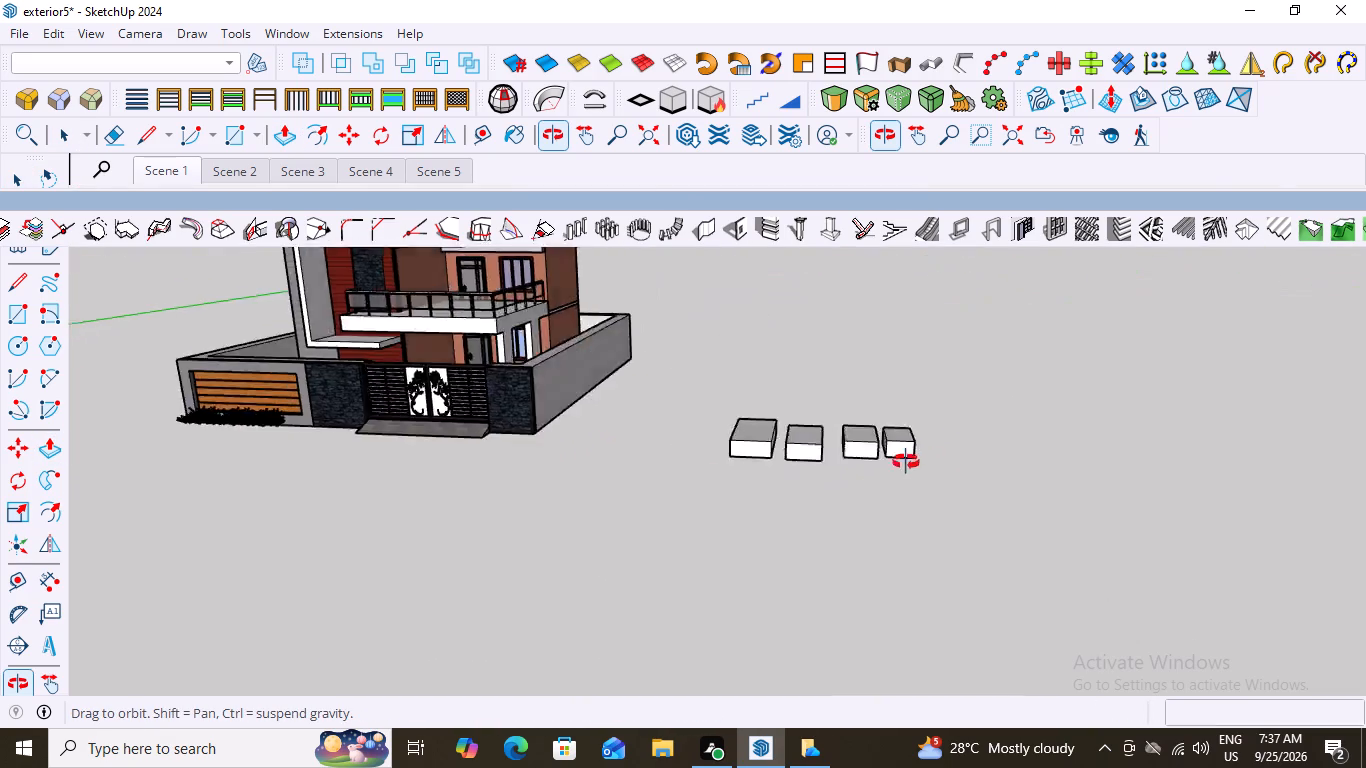
{"action": "middle_click_drag", "start_coordinate": [906, 462], "coordinate": [1009, 461]}
{"action": "scroll", "coordinate": [819, 450], "scroll_direction": "up", "scroll_amount": 10}
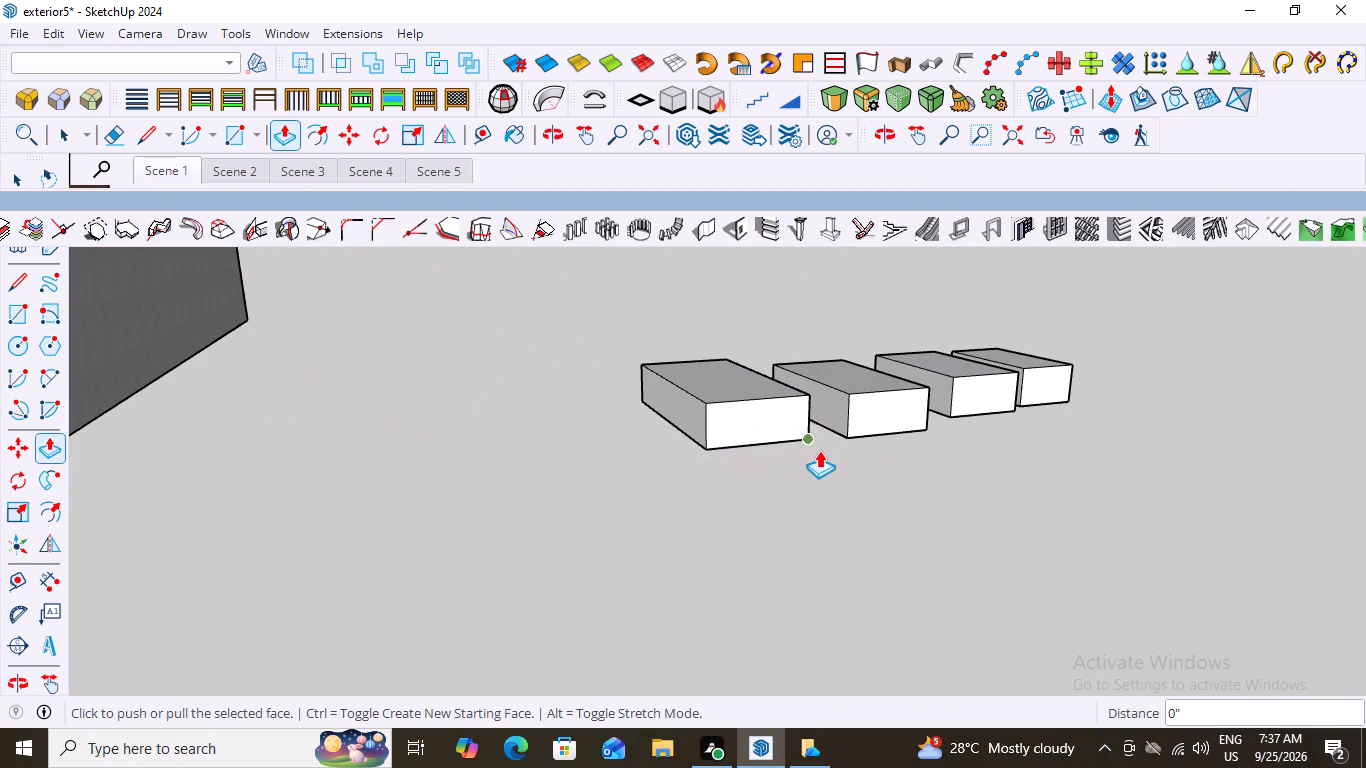
{"action": "key", "text": "space"}
{"action": "double_click", "coordinate": [767, 407]}
{"action": "double_click", "coordinate": [767, 407]}
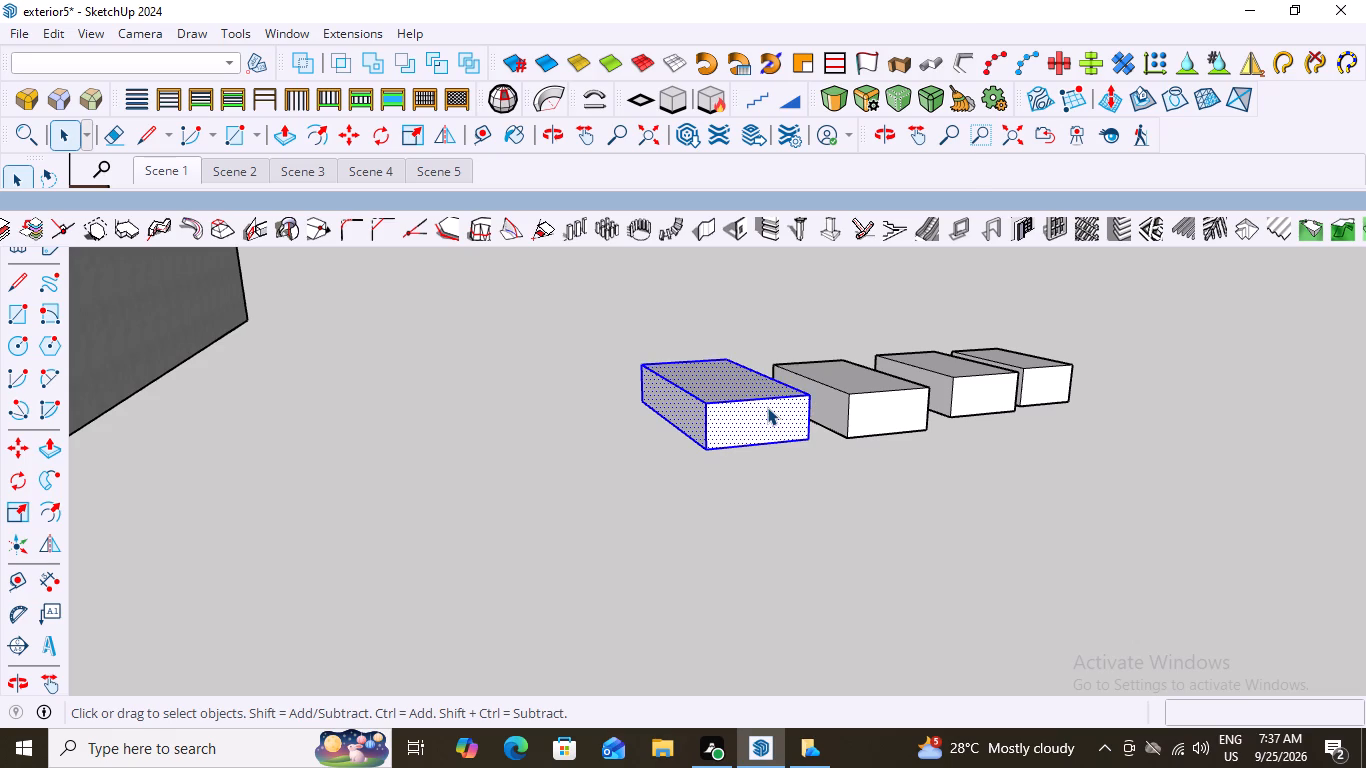
{"action": "right_click", "coordinate": [767, 407]}
{"action": "left_click", "coordinate": [805, 187]}
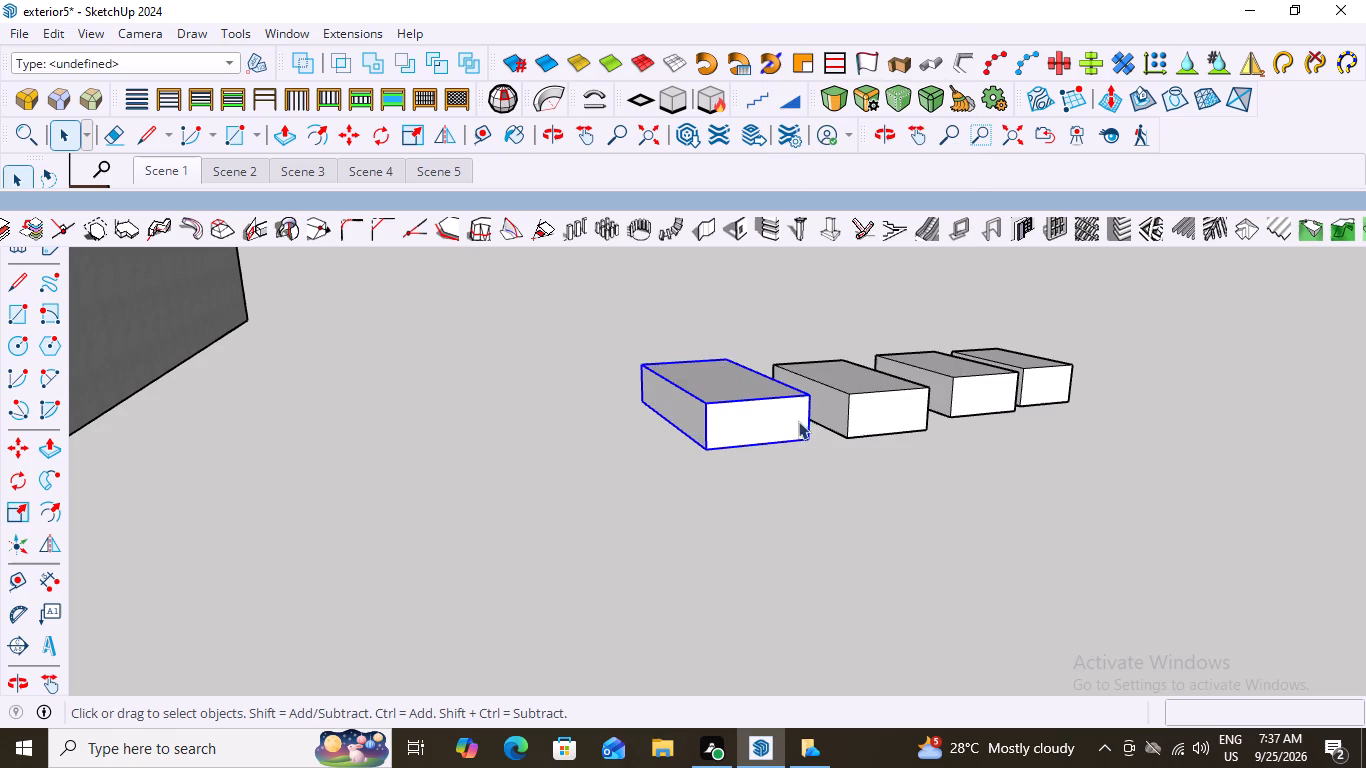
Make a group of the second box in the row.
{"action": "scroll", "coordinate": [800, 420], "scroll_direction": "down", "scroll_amount": 5}
{"action": "double_click", "coordinate": [816, 402]}
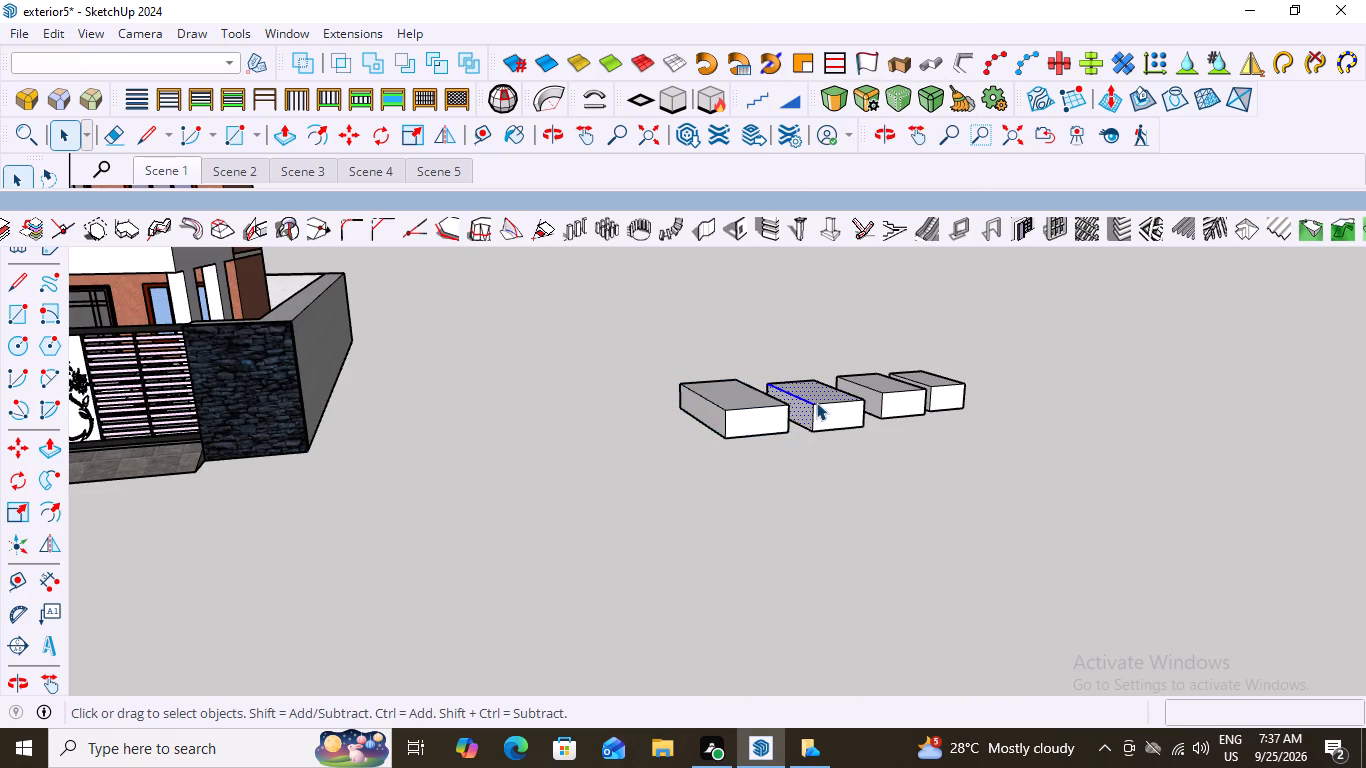
{"action": "double_click", "coordinate": [816, 402]}
{"action": "right_click", "coordinate": [816, 402]}
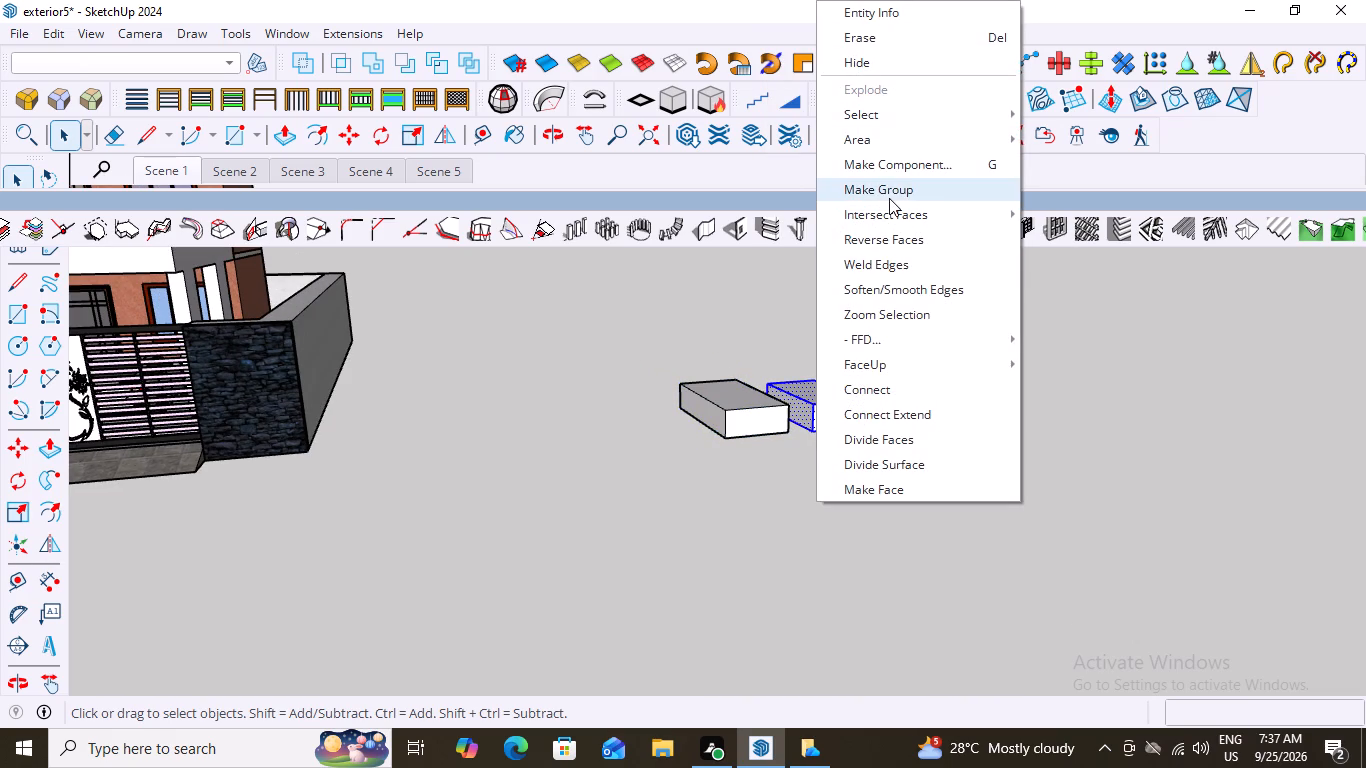
{"action": "left_click", "coordinate": [891, 191]}
{"action": "scroll", "coordinate": [811, 400], "scroll_direction": "down", "scroll_amount": 8}
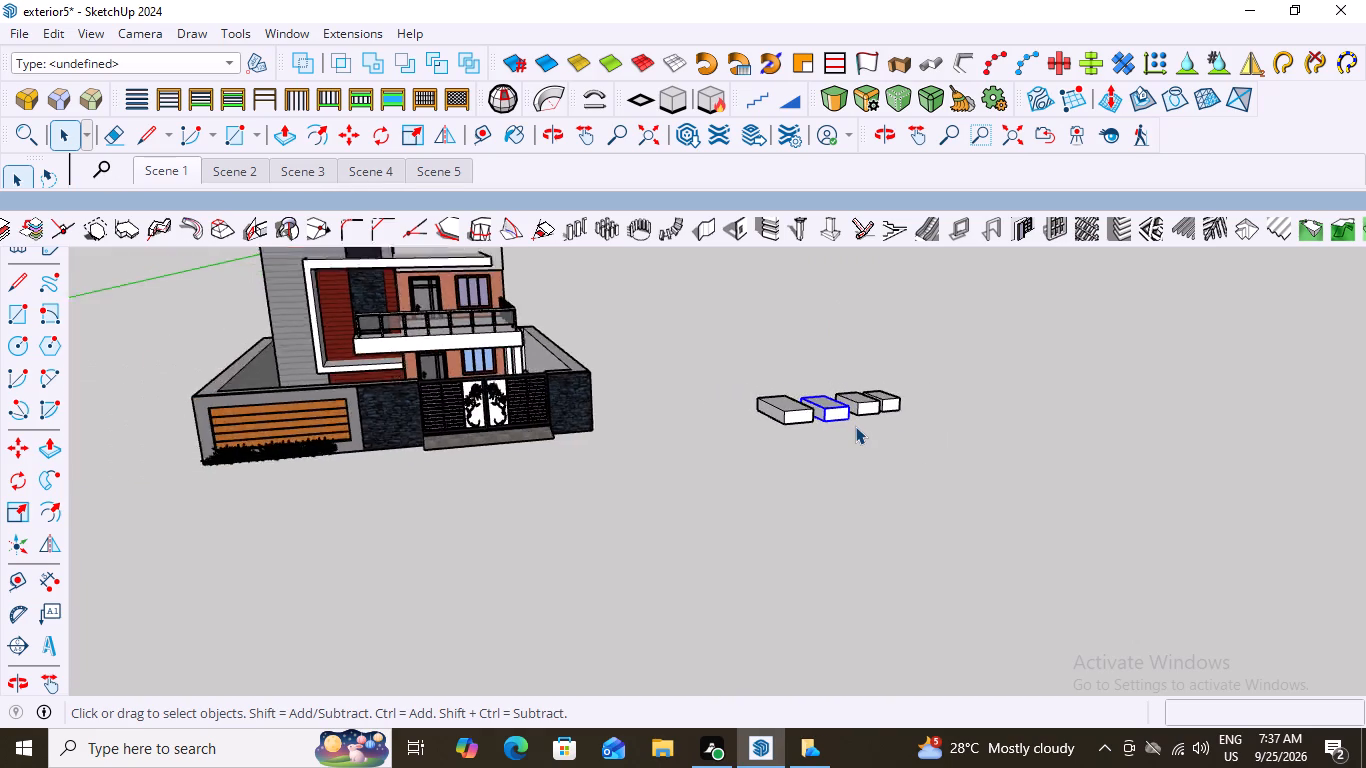
Make a group of the complete third box in the row.
{"action": "scroll", "coordinate": [855, 426], "scroll_direction": "down", "scroll_amount": 4}
{"action": "middle_click_drag", "start_coordinate": [926, 412], "coordinate": [807, 432]}
{"action": "scroll", "coordinate": [807, 432], "scroll_direction": "up", "scroll_amount": 3}
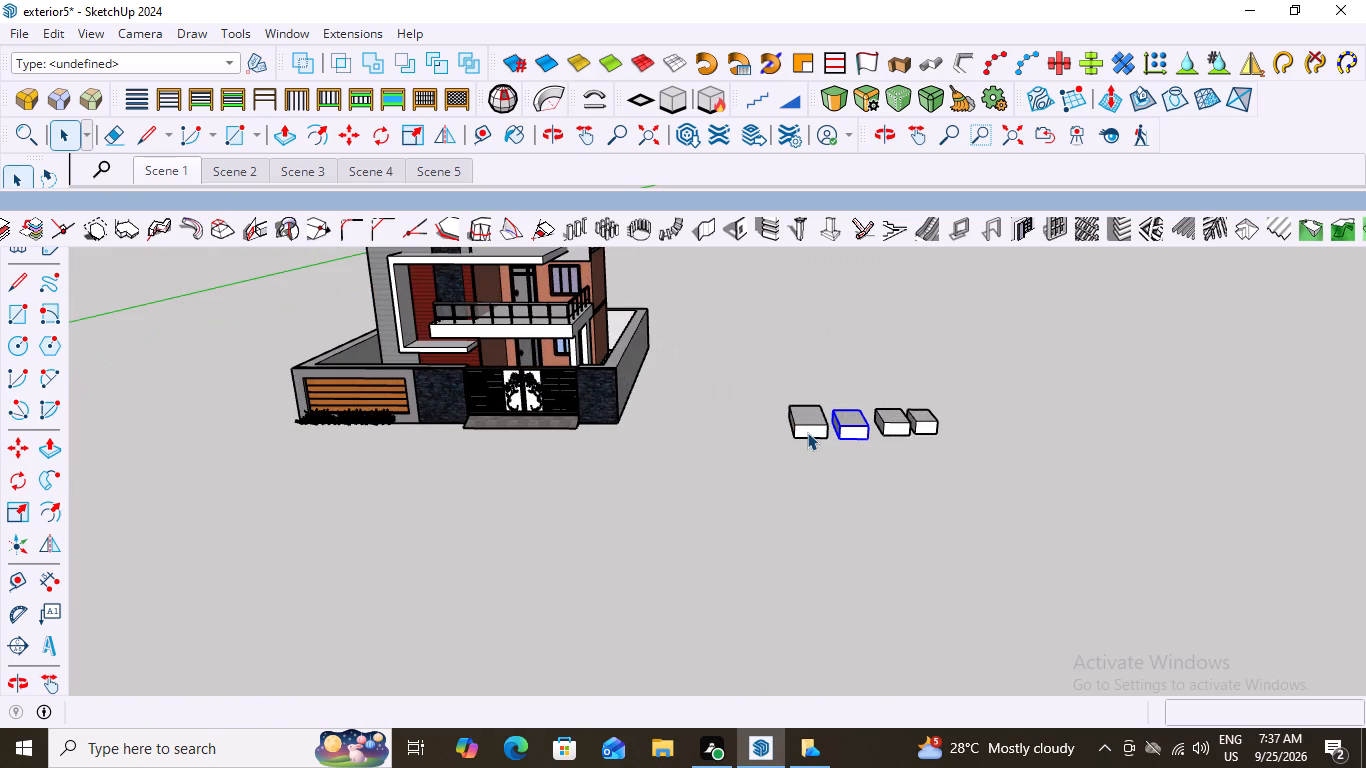
{"action": "scroll", "coordinate": [961, 452], "scroll_direction": "up", "scroll_amount": 2}
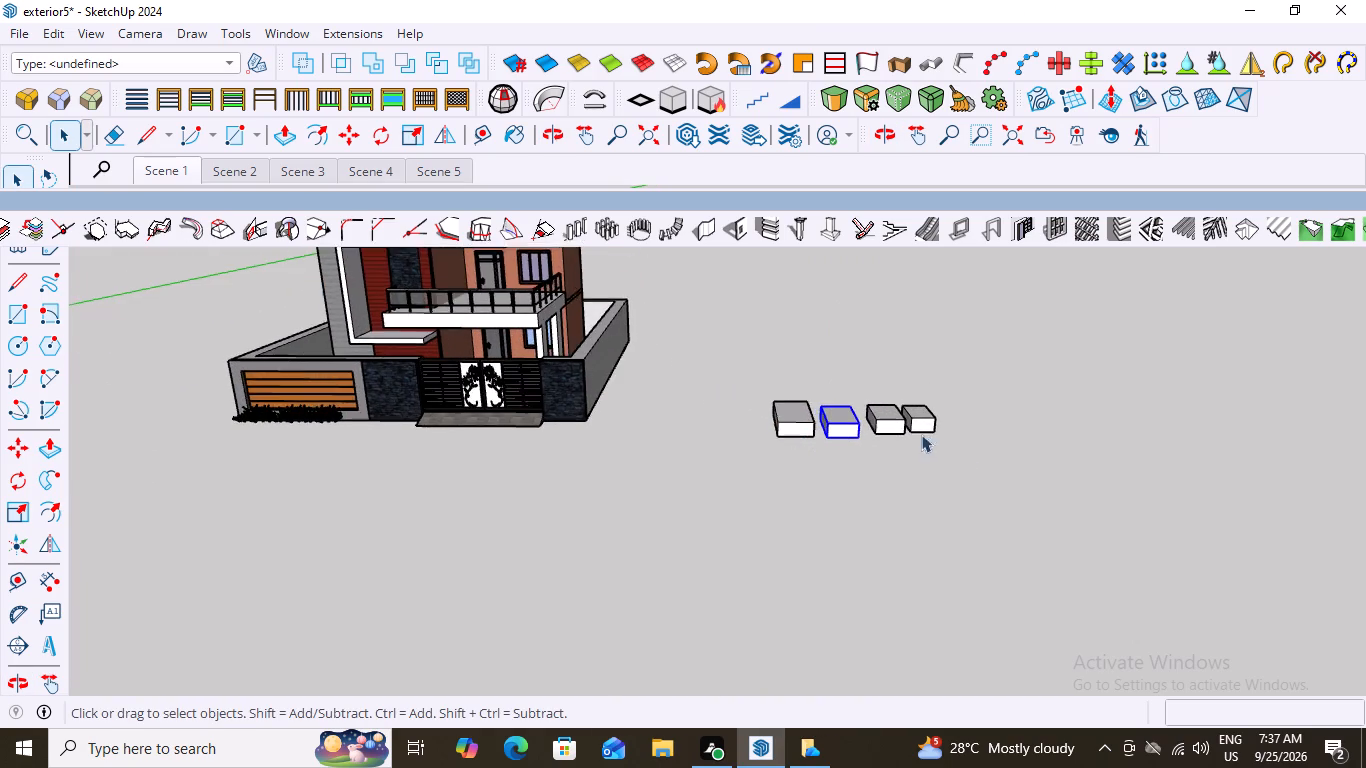
{"action": "scroll", "coordinate": [921, 434], "scroll_direction": "up", "scroll_amount": 6}
{"action": "double_click", "coordinate": [897, 415]}
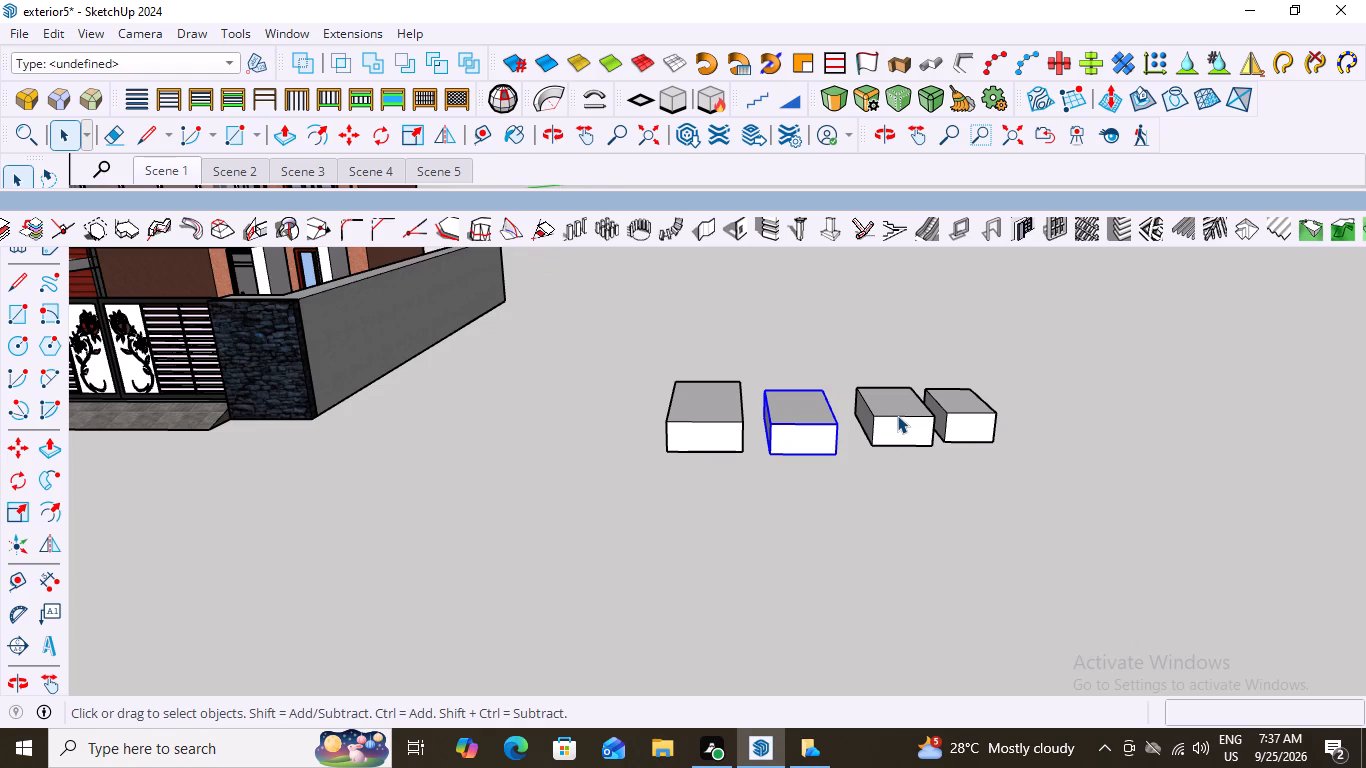
{"action": "double_click", "coordinate": [897, 415]}
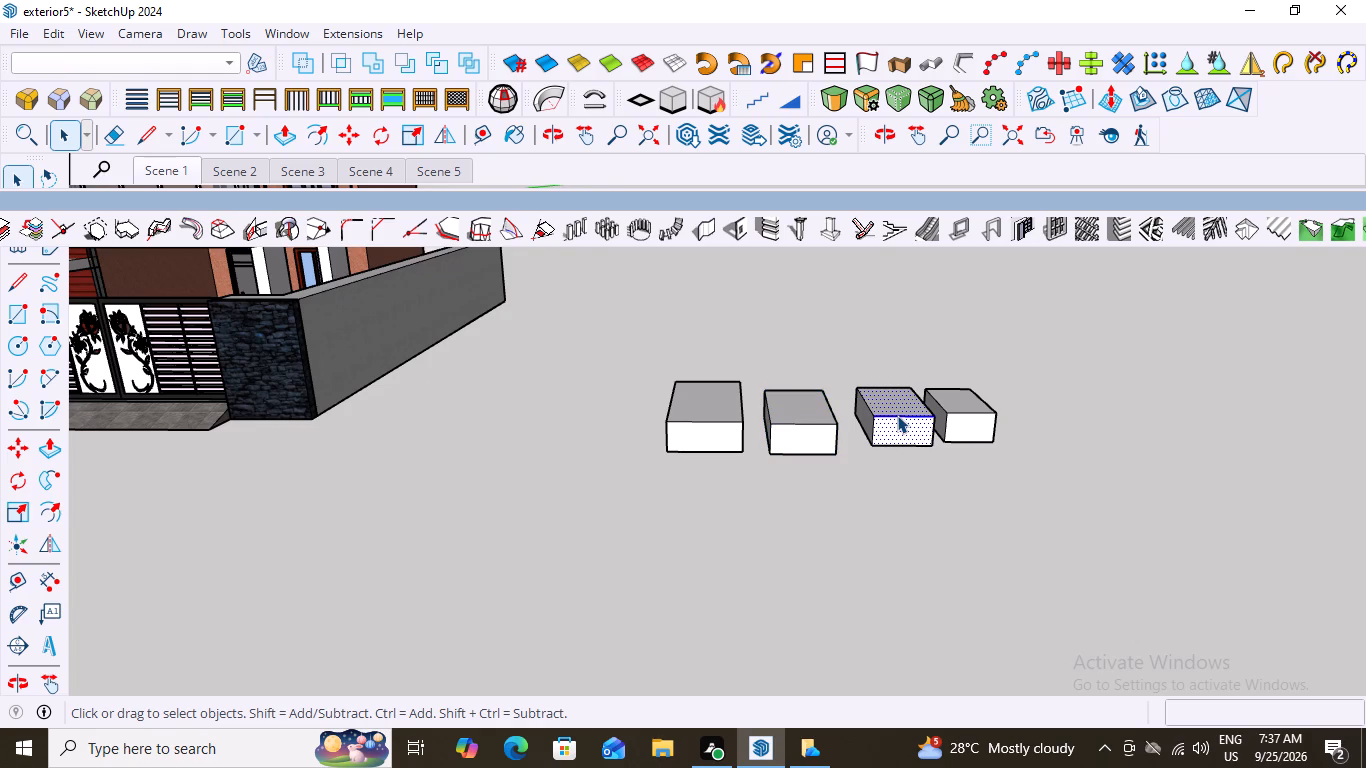
{"action": "triple_click", "coordinate": [897, 415]}
{"action": "double_click", "coordinate": [893, 417]}
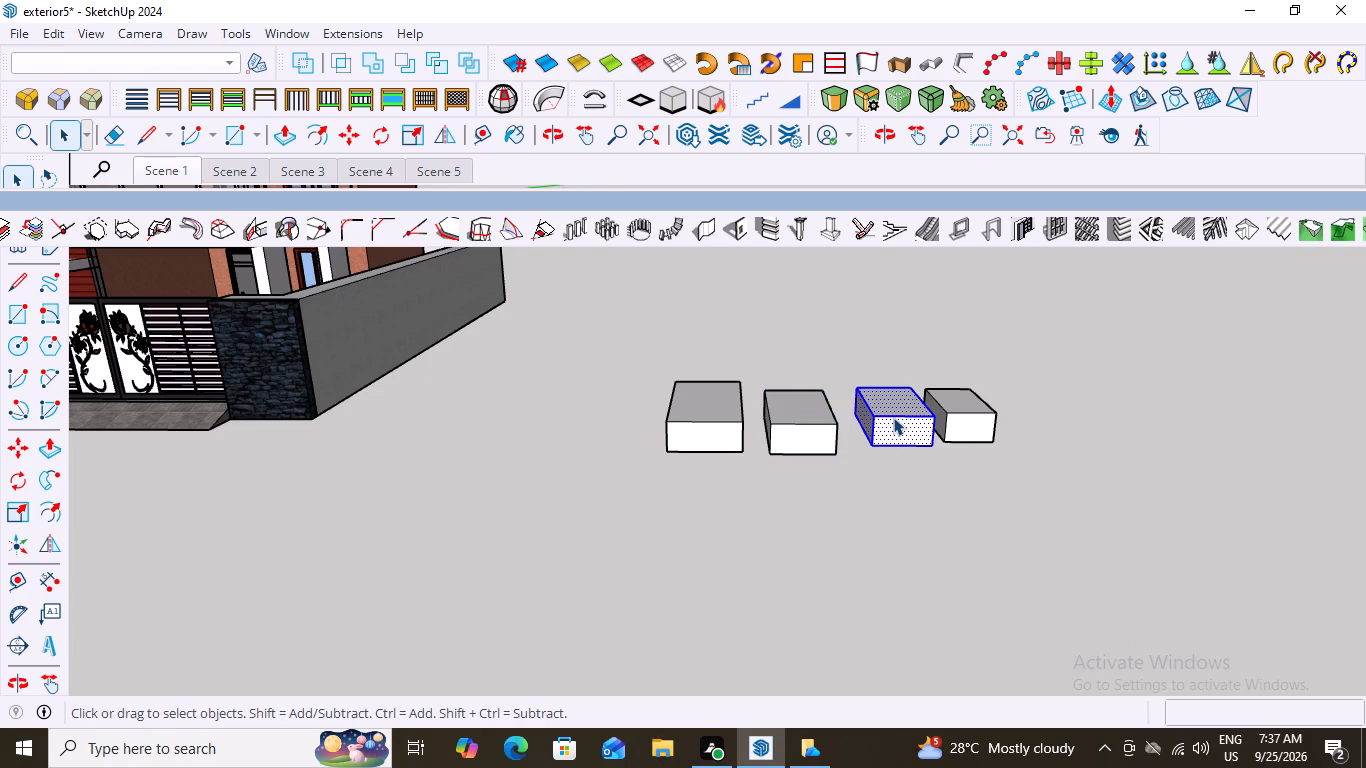
{"action": "right_click", "coordinate": [893, 417]}
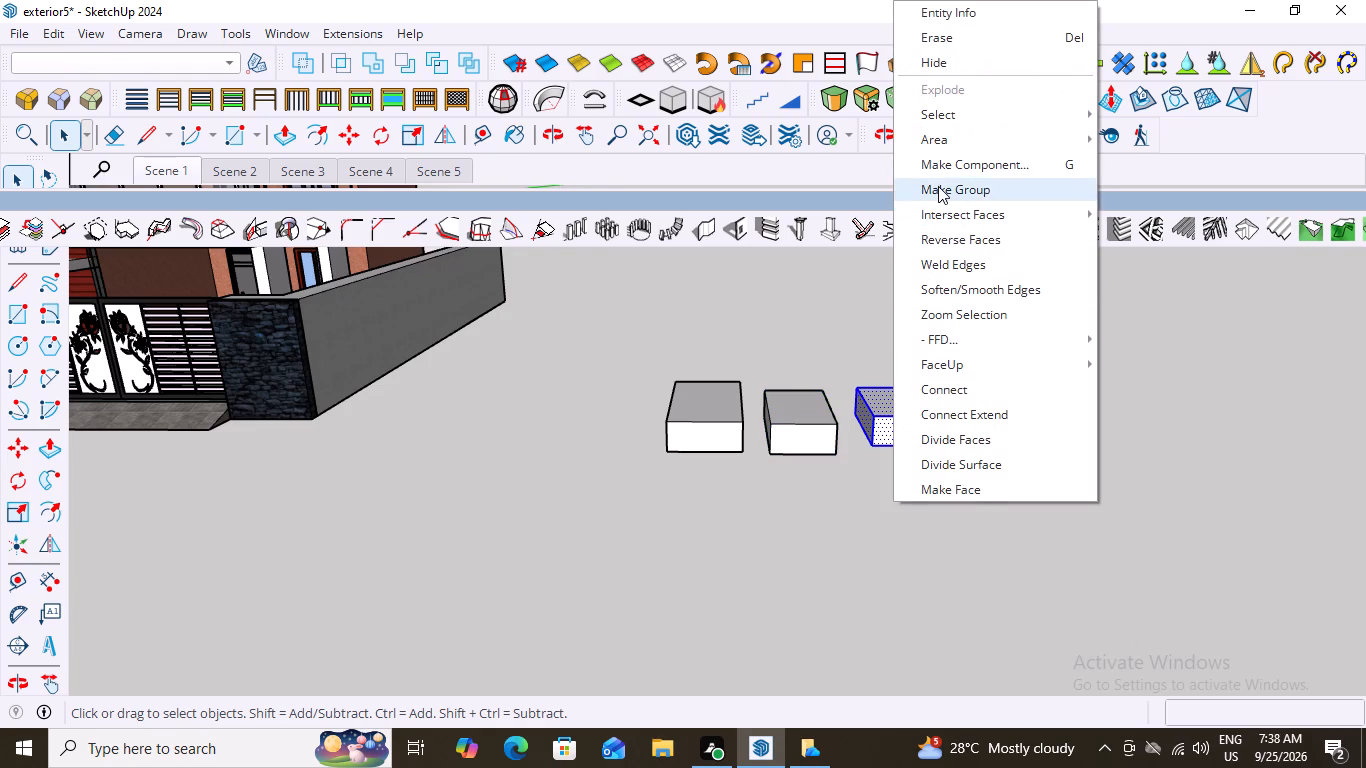
{"action": "left_click", "coordinate": [938, 186]}
Make a group of the complete fourth box, the one farthest from the house.
{"action": "triple_click", "coordinate": [968, 413]}
{"action": "double_click", "coordinate": [968, 413]}
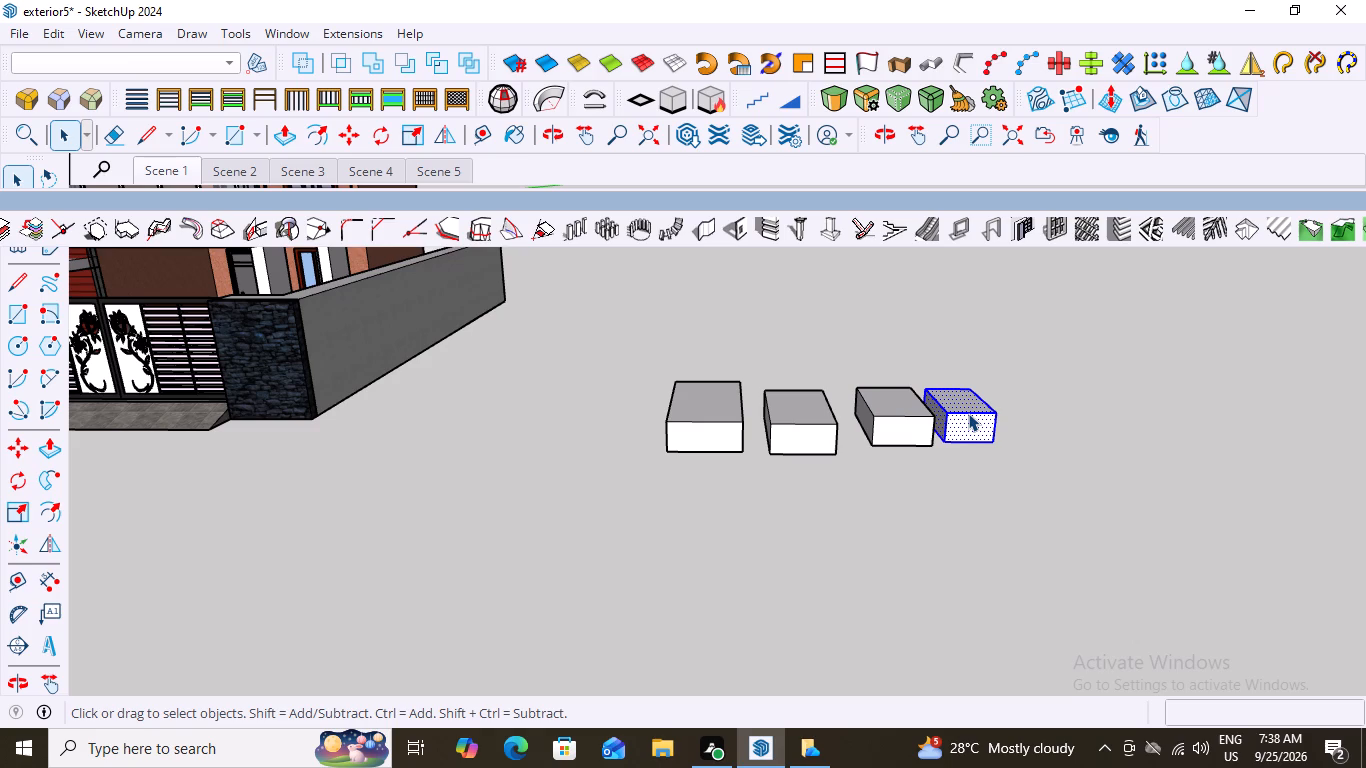
{"action": "right_click", "coordinate": [968, 413]}
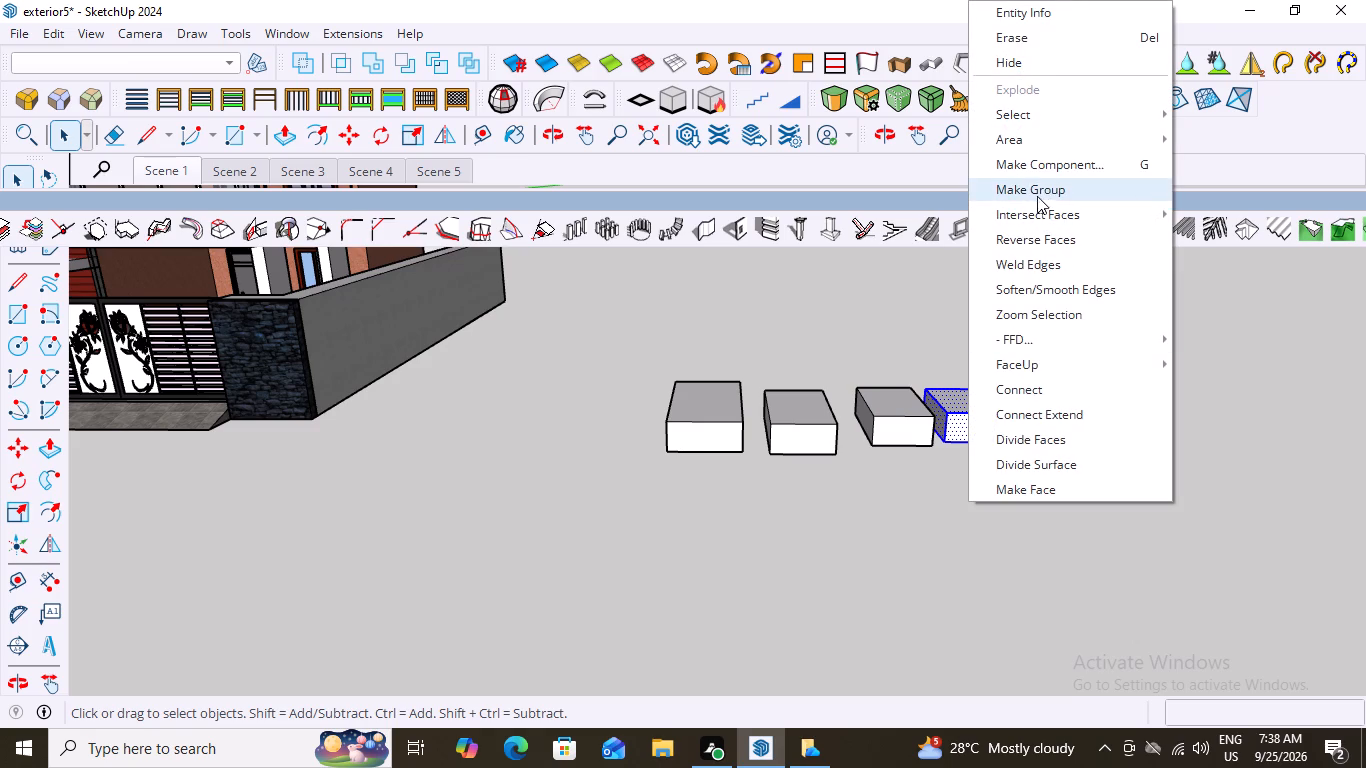
{"action": "left_click", "coordinate": [1036, 194]}
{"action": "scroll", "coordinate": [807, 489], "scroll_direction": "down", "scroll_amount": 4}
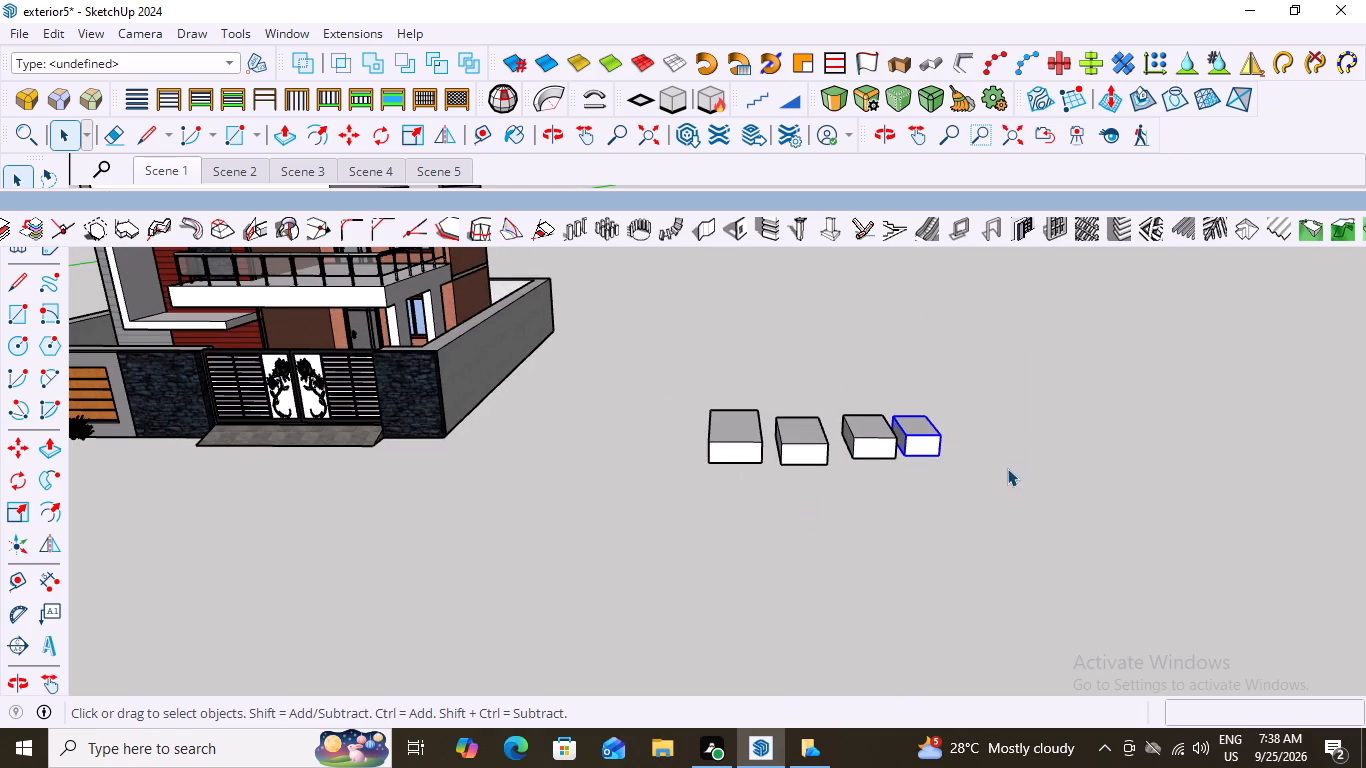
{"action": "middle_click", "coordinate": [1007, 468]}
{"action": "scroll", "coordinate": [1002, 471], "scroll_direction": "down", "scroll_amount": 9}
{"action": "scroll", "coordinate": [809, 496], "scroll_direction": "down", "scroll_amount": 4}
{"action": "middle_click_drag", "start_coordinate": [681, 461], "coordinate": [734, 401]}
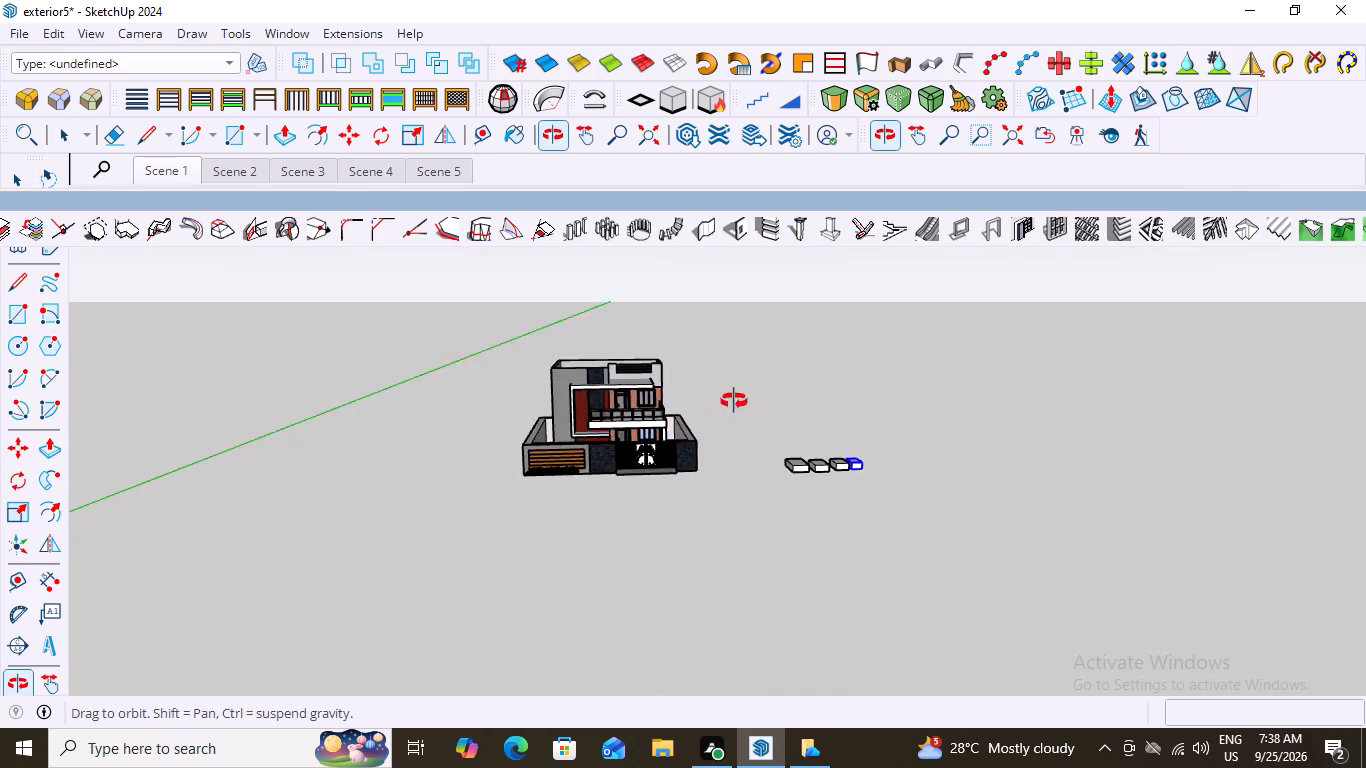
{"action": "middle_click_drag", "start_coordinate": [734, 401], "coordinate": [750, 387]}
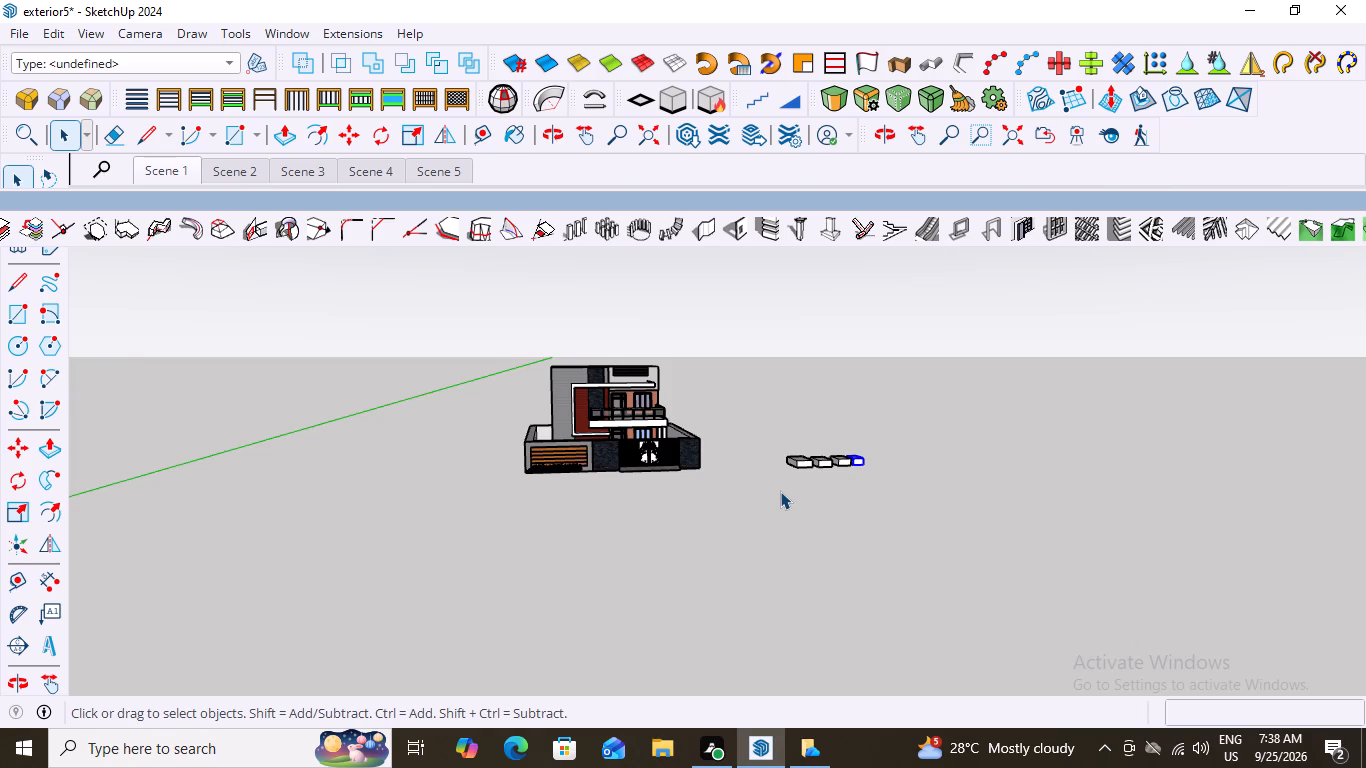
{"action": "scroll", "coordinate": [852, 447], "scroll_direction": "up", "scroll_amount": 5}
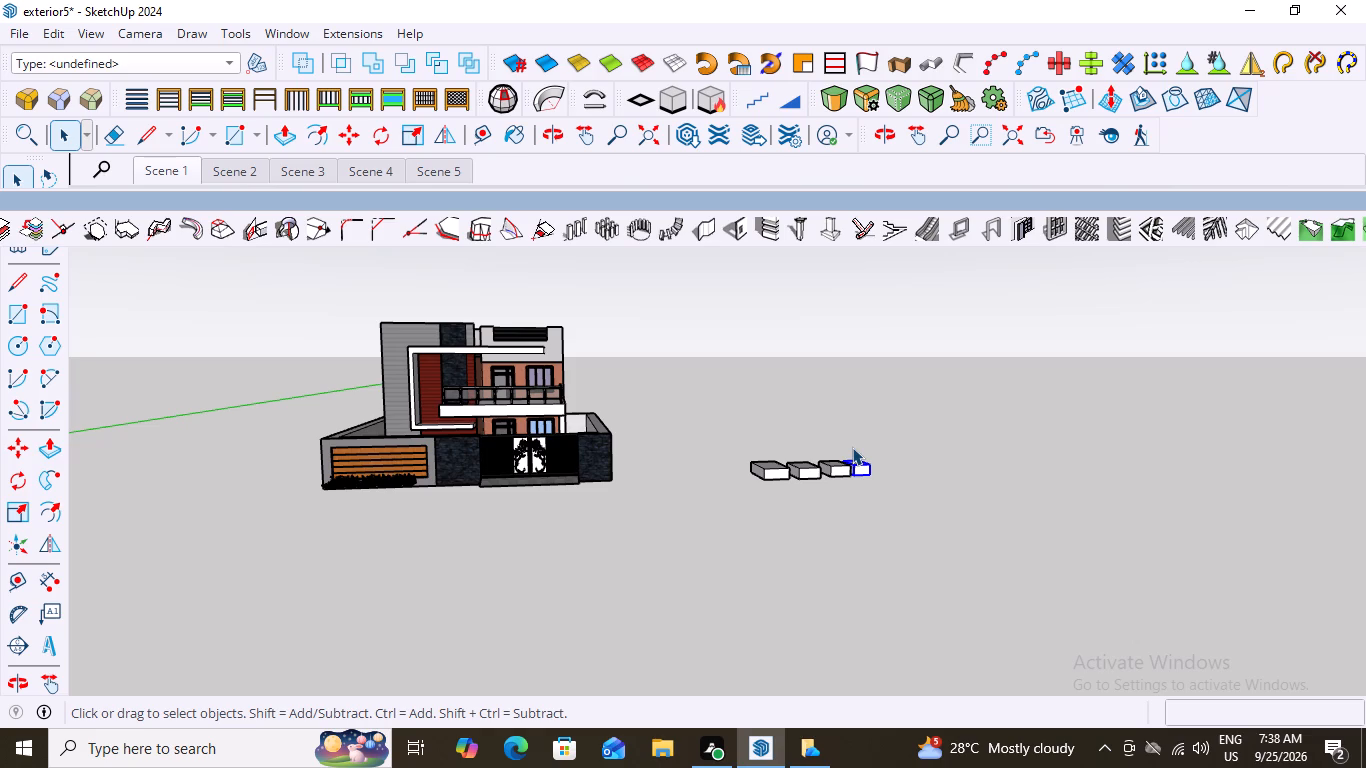
Inside the group nearest the house, round the front vertical and long top edges facing the second box, about 1' 9/16" offset, 6 segments.
{"action": "middle_click_drag", "start_coordinate": [813, 484], "coordinate": [775, 594]}
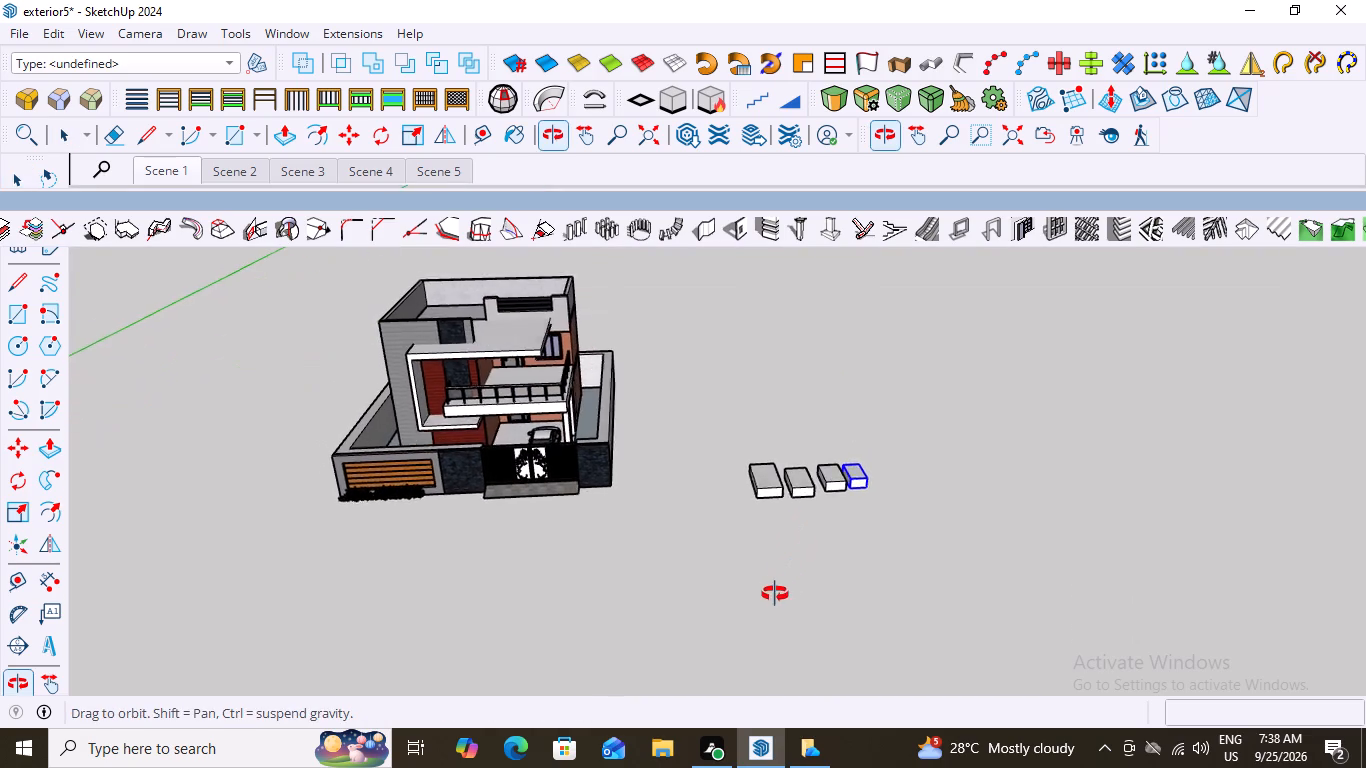
{"action": "middle_click_drag", "start_coordinate": [775, 594], "coordinate": [773, 596]}
{"action": "scroll", "coordinate": [786, 461], "scroll_direction": "up", "scroll_amount": 11}
{"action": "scroll", "coordinate": [786, 461], "scroll_direction": "down", "scroll_amount": 4}
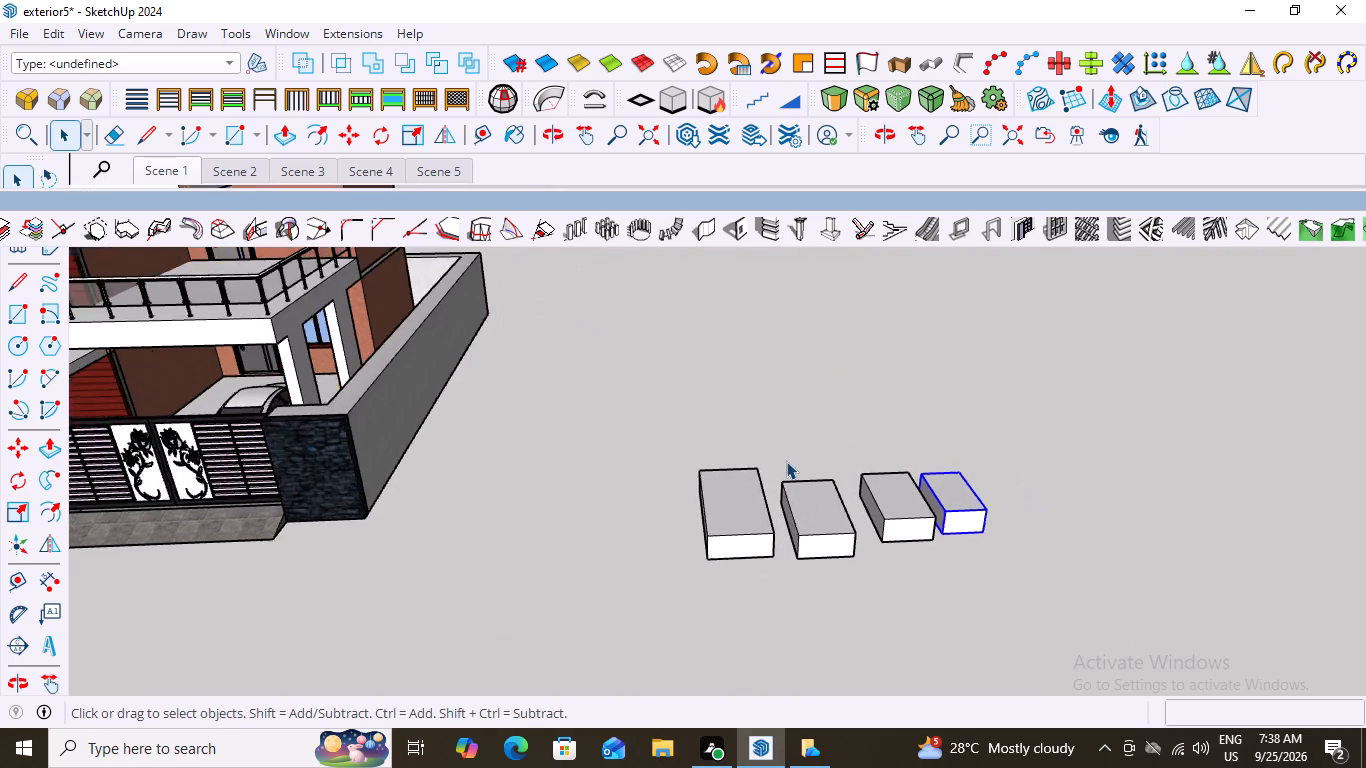
{"action": "left_click", "coordinate": [766, 516]}
{"action": "double_click", "coordinate": [735, 517]}
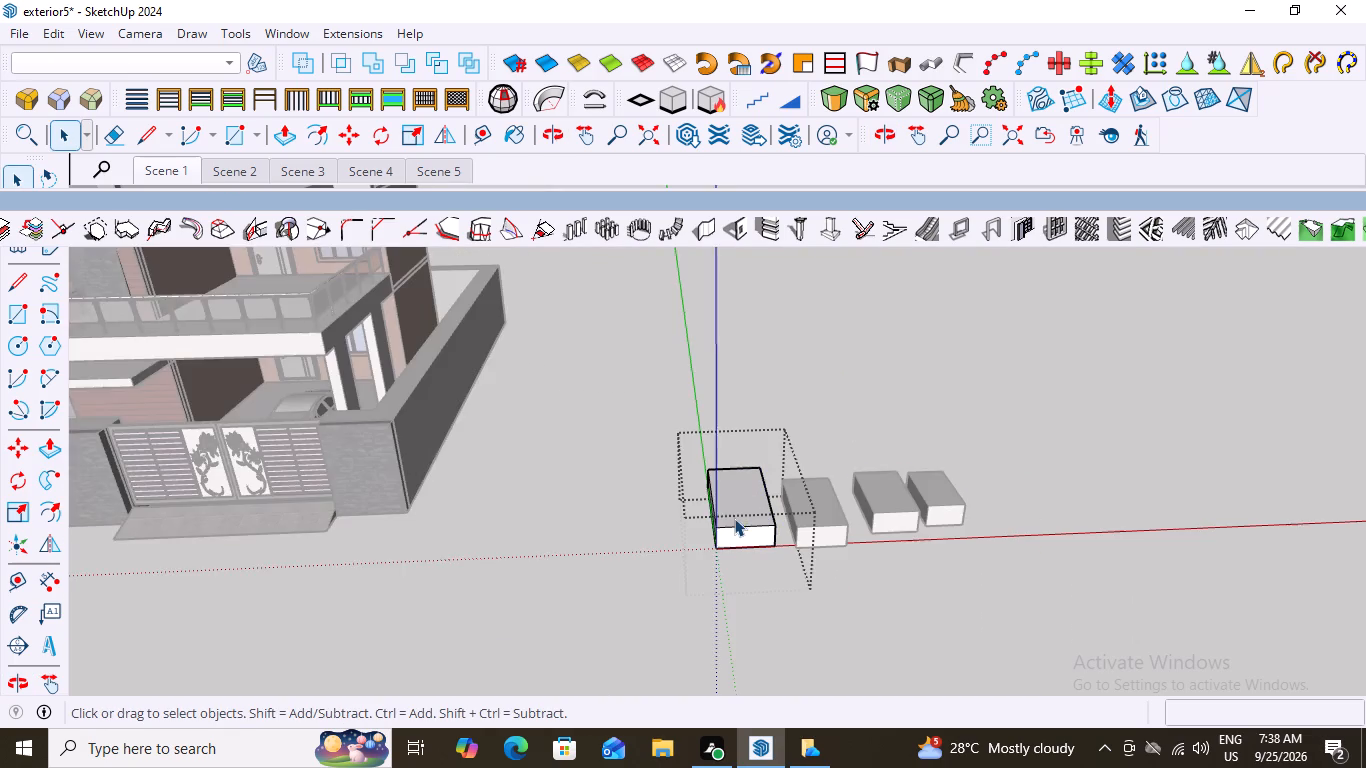
{"action": "scroll", "coordinate": [770, 543], "scroll_direction": "up", "scroll_amount": 2}
{"action": "middle_click", "coordinate": [770, 543]}
{"action": "scroll", "coordinate": [791, 550], "scroll_direction": "up", "scroll_amount": 1}
{"action": "middle_click_drag", "start_coordinate": [791, 550], "coordinate": [699, 502]}
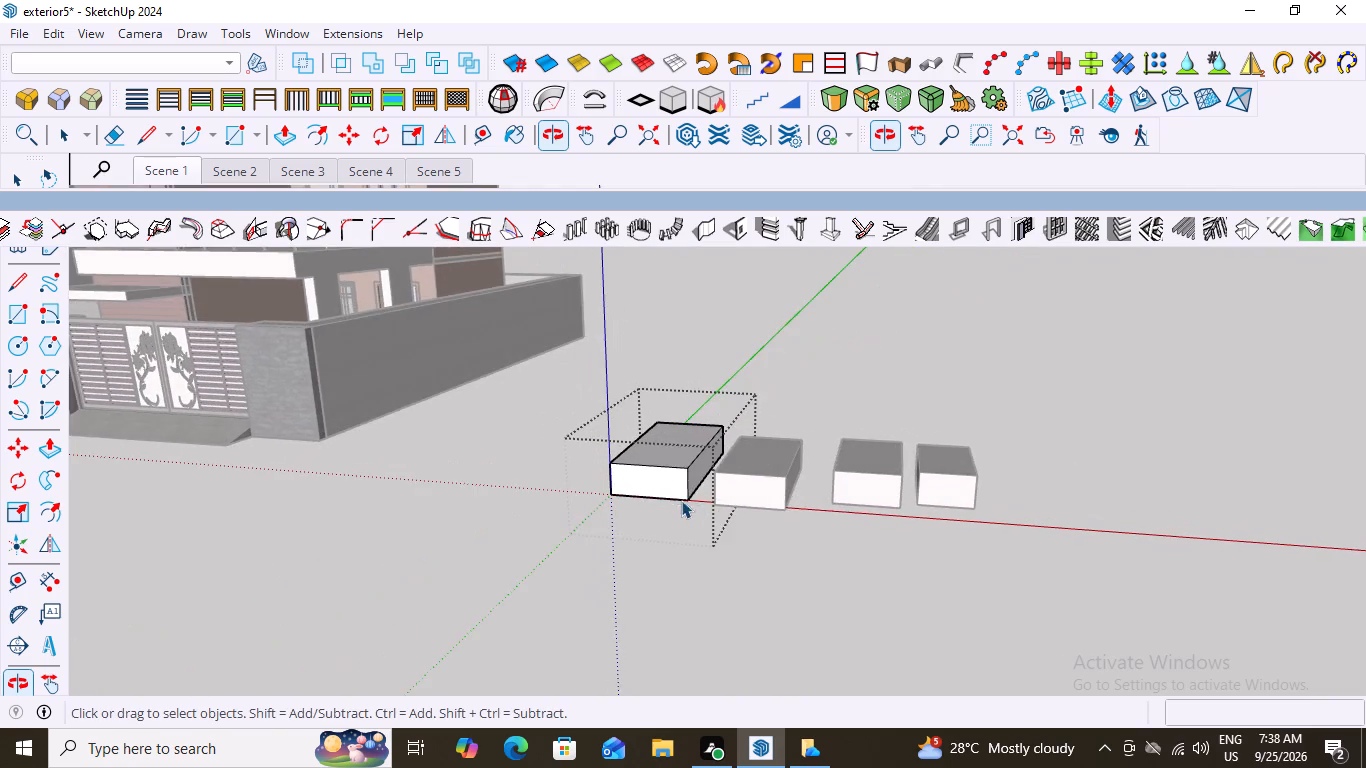
{"action": "scroll", "coordinate": [677, 496], "scroll_direction": "up", "scroll_amount": 12}
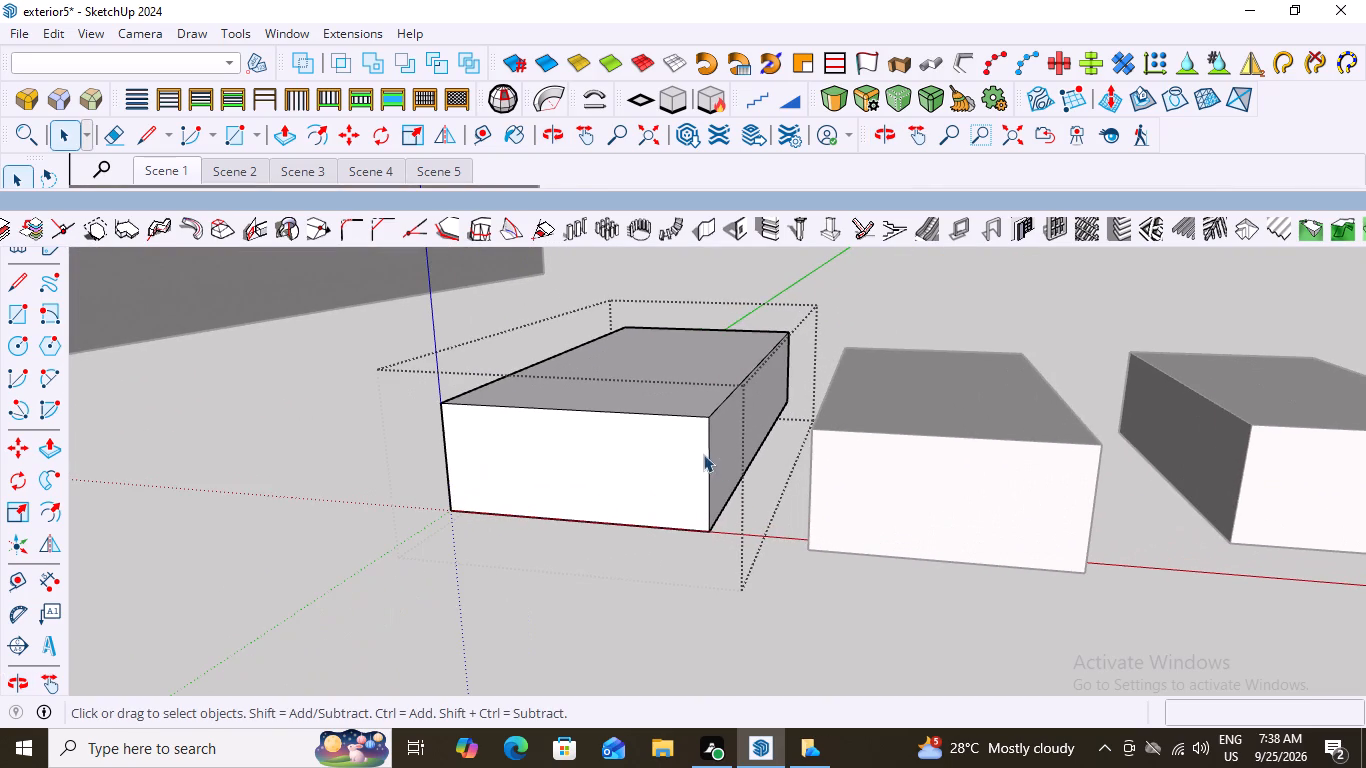
{"action": "left_click", "coordinate": [707, 454]}
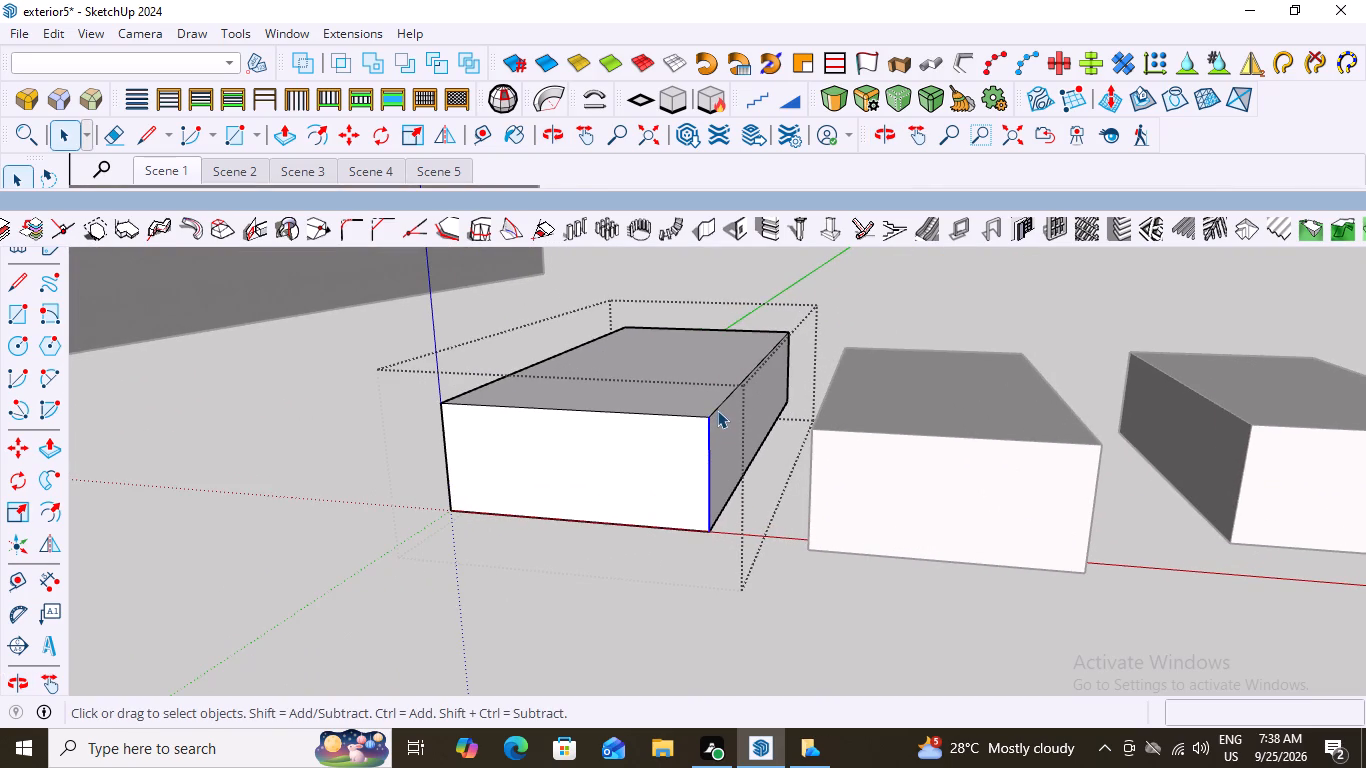
{"action": "left_click", "coordinate": [718, 406], "text": "shift"}
{"action": "left_click", "coordinate": [835, 99]}
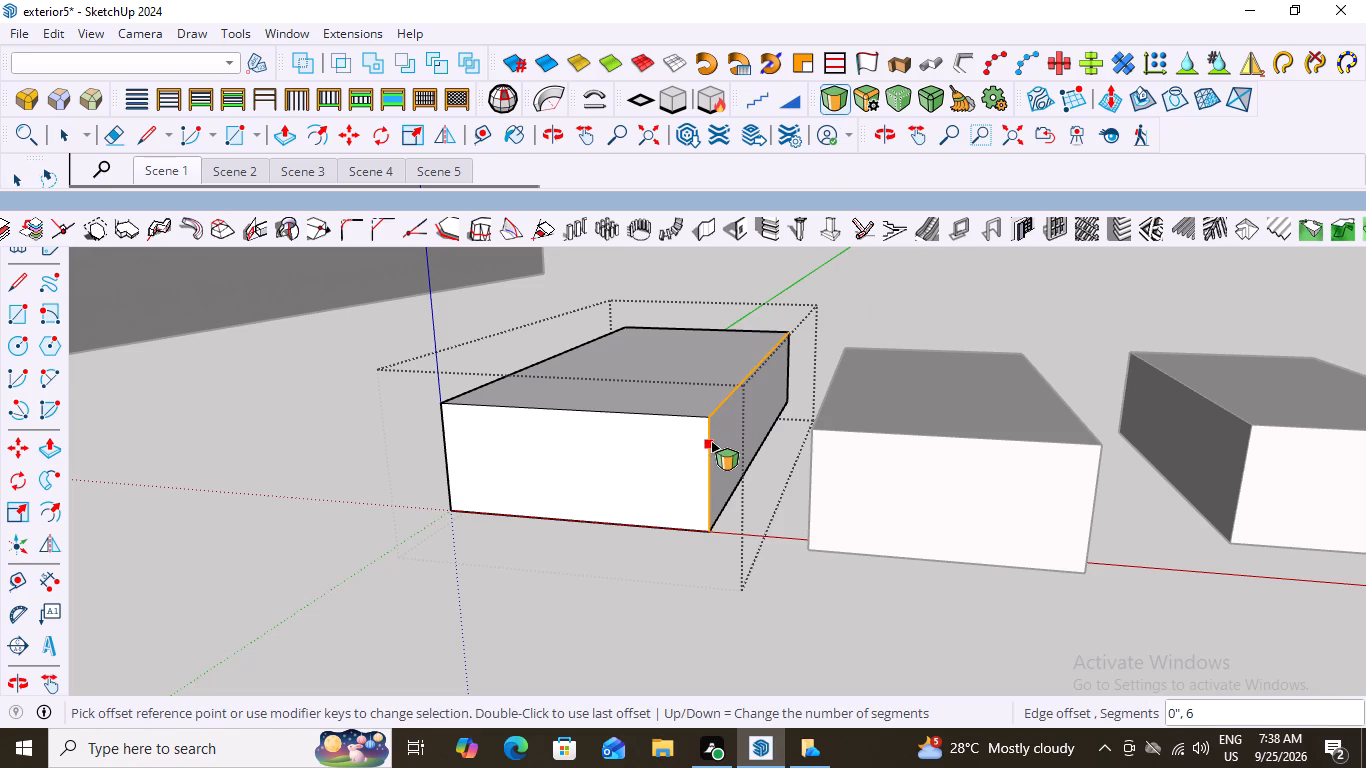
{"action": "left_click", "coordinate": [714, 443]}
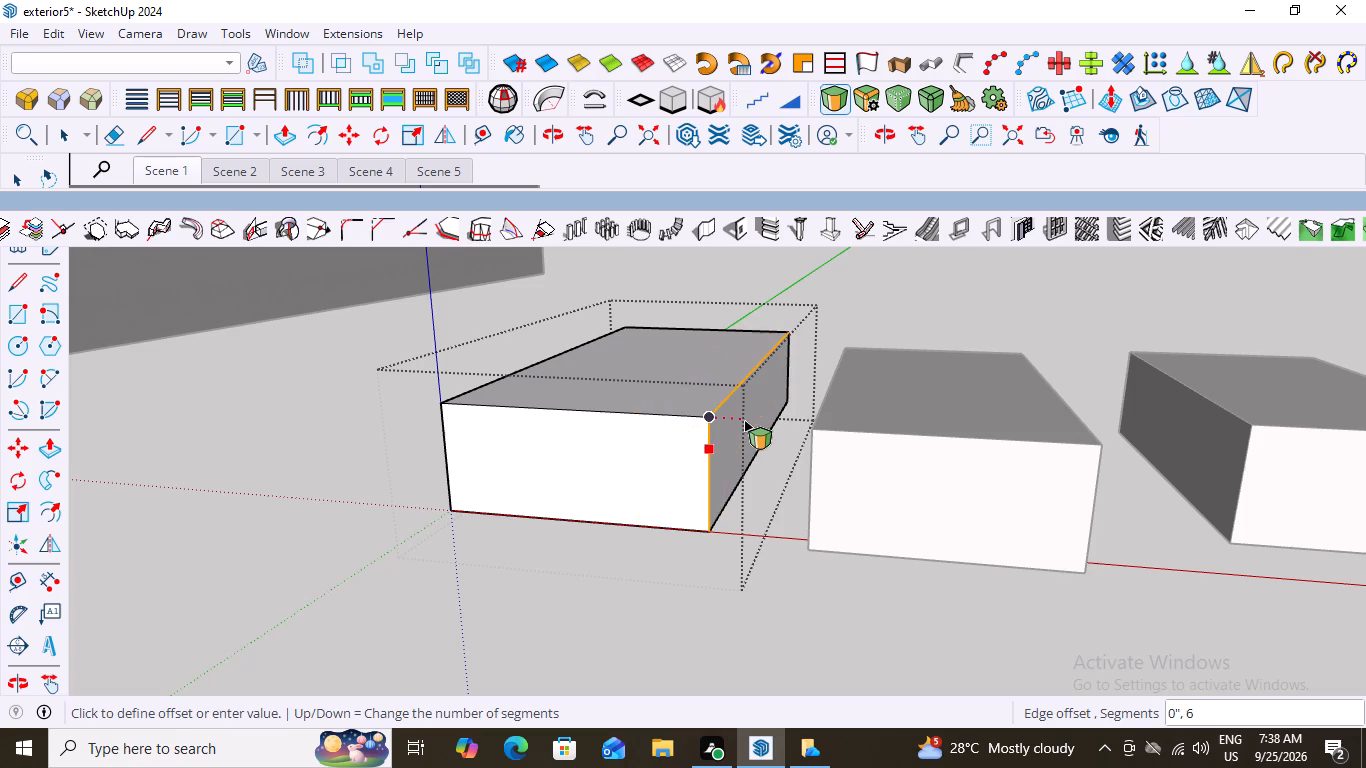
{"action": "left_click", "coordinate": [737, 413]}
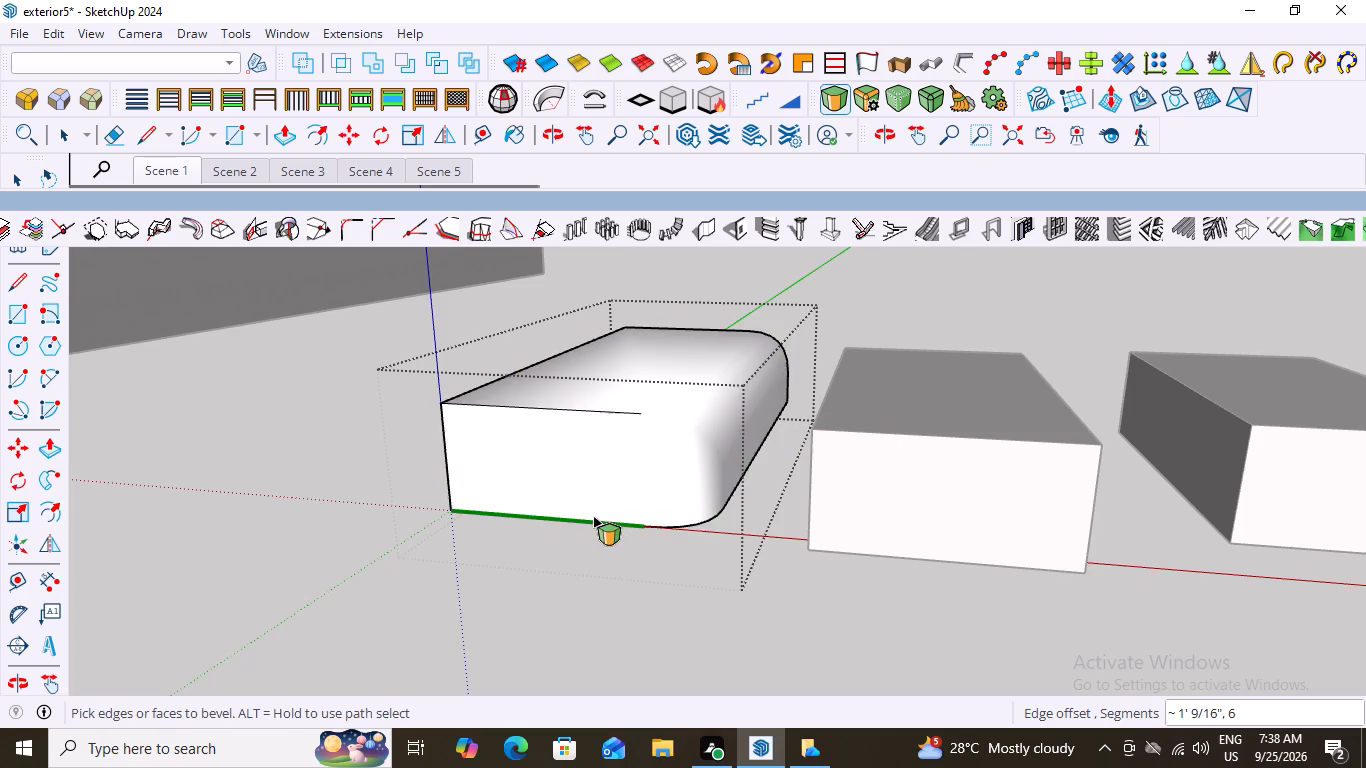
{"action": "scroll", "coordinate": [593, 516], "scroll_direction": "down", "scroll_amount": 2}
{"action": "key", "text": "space"}
{"action": "left_click", "coordinate": [600, 564]}
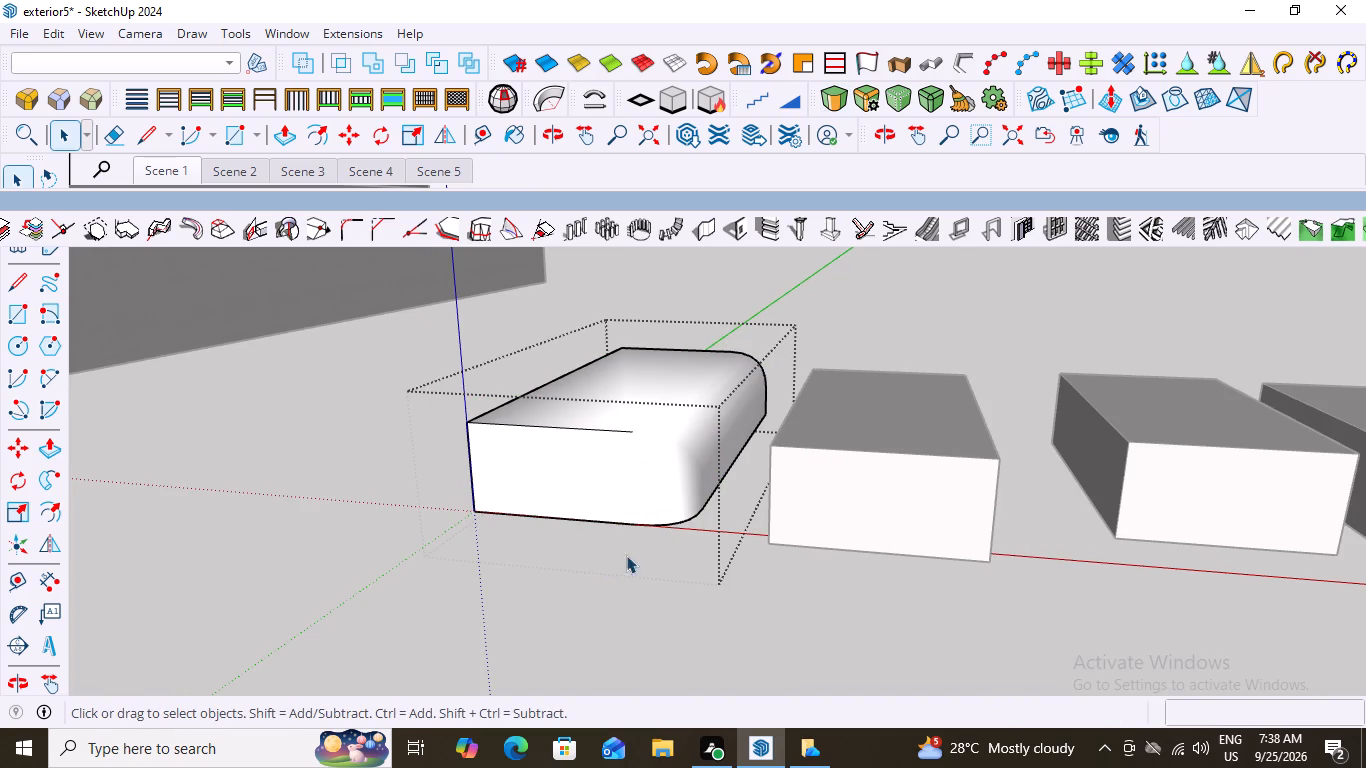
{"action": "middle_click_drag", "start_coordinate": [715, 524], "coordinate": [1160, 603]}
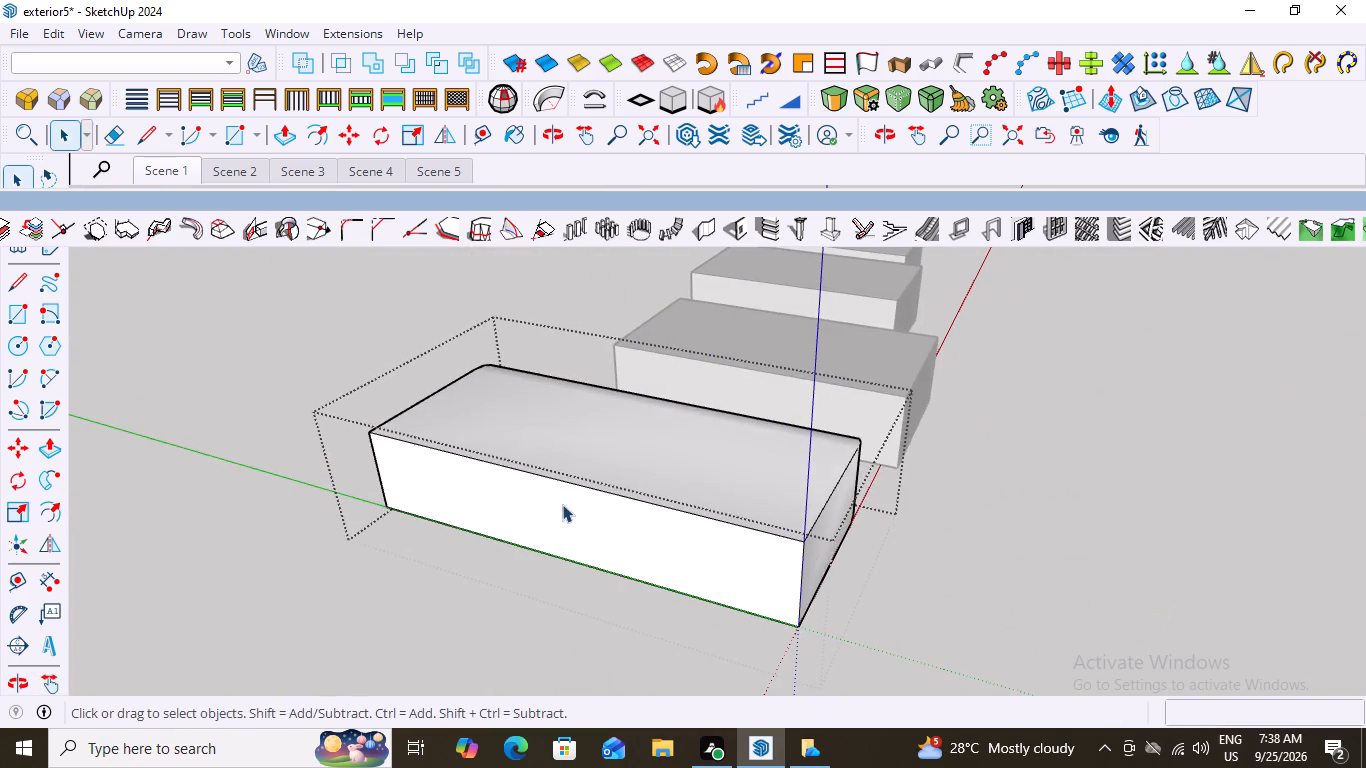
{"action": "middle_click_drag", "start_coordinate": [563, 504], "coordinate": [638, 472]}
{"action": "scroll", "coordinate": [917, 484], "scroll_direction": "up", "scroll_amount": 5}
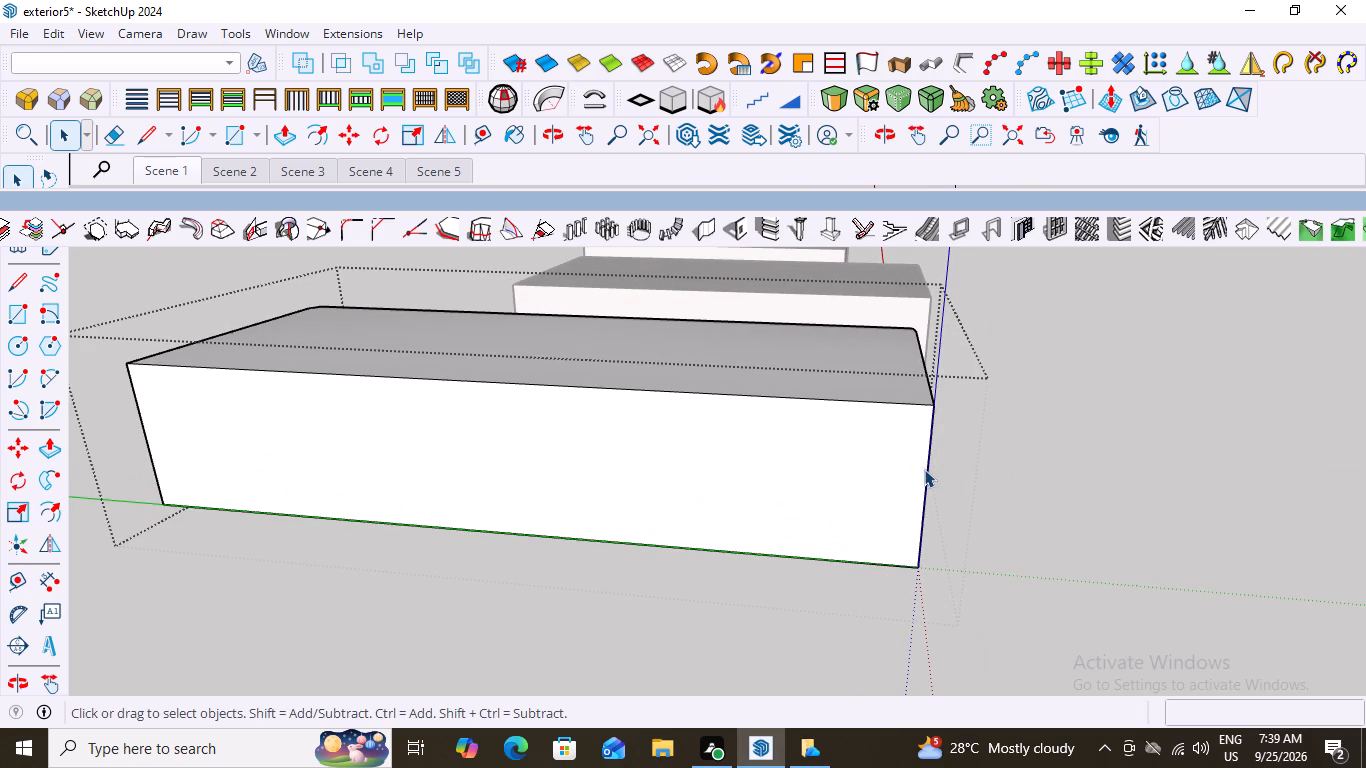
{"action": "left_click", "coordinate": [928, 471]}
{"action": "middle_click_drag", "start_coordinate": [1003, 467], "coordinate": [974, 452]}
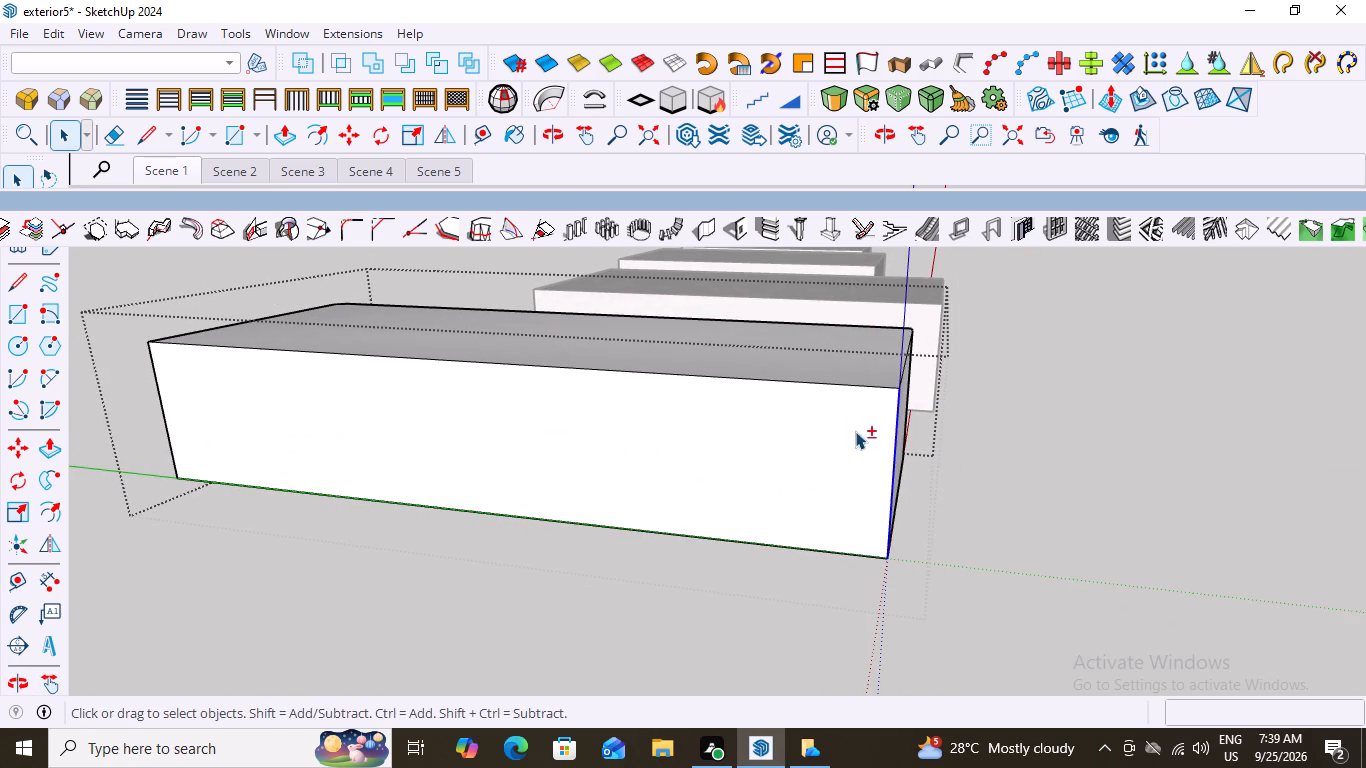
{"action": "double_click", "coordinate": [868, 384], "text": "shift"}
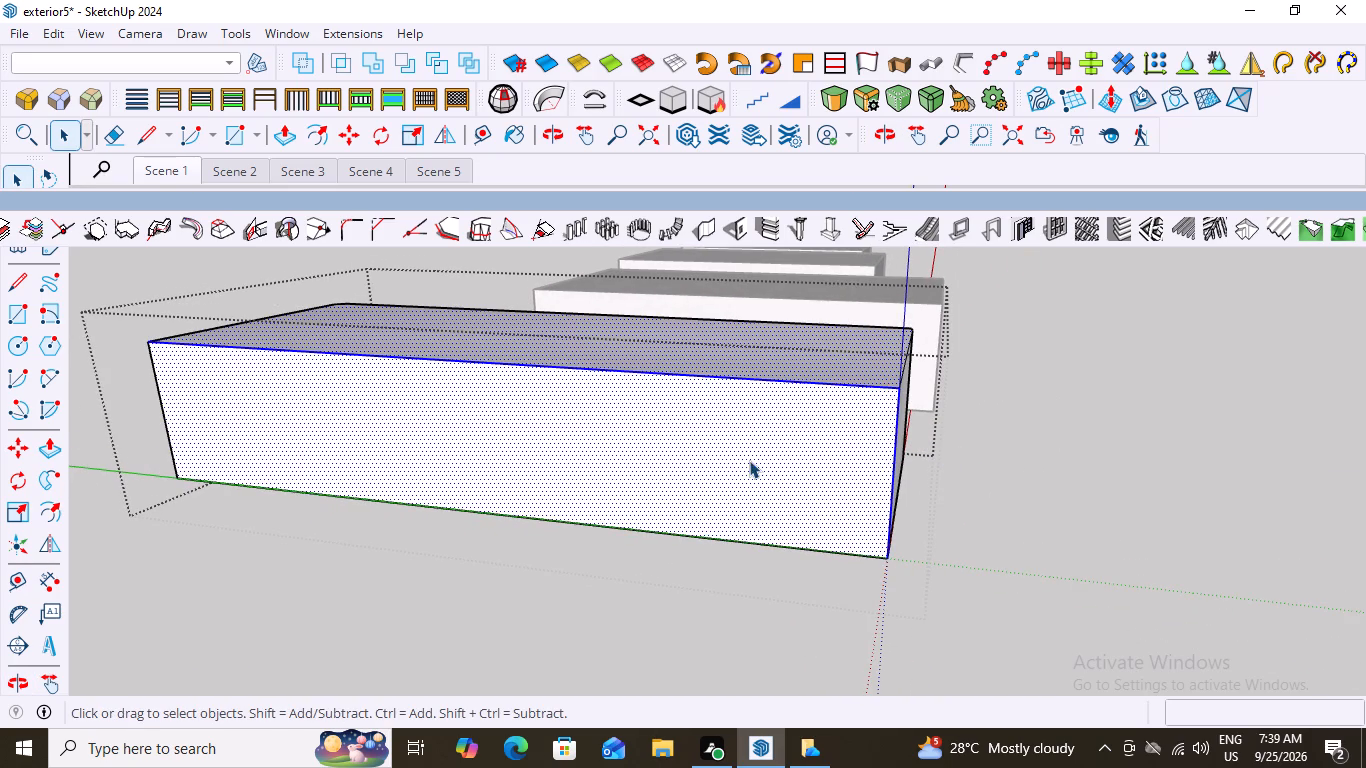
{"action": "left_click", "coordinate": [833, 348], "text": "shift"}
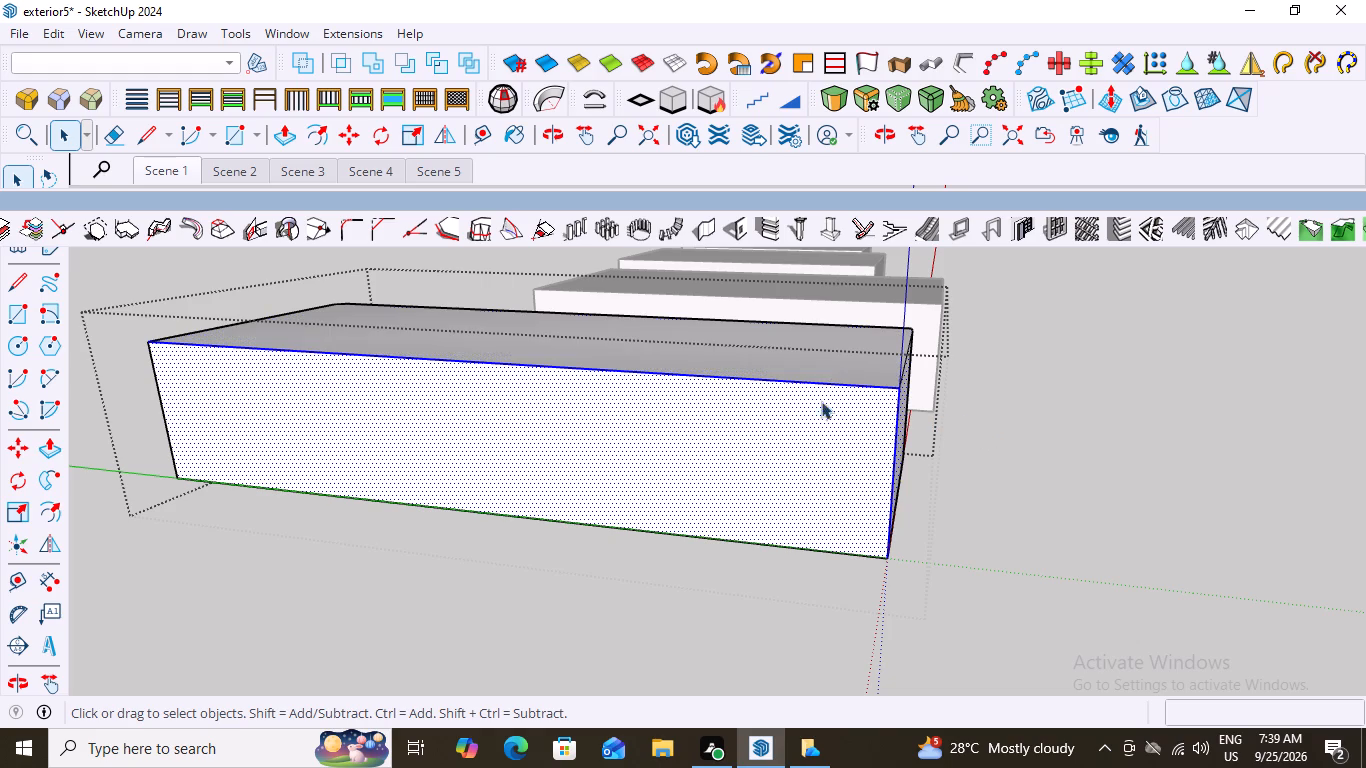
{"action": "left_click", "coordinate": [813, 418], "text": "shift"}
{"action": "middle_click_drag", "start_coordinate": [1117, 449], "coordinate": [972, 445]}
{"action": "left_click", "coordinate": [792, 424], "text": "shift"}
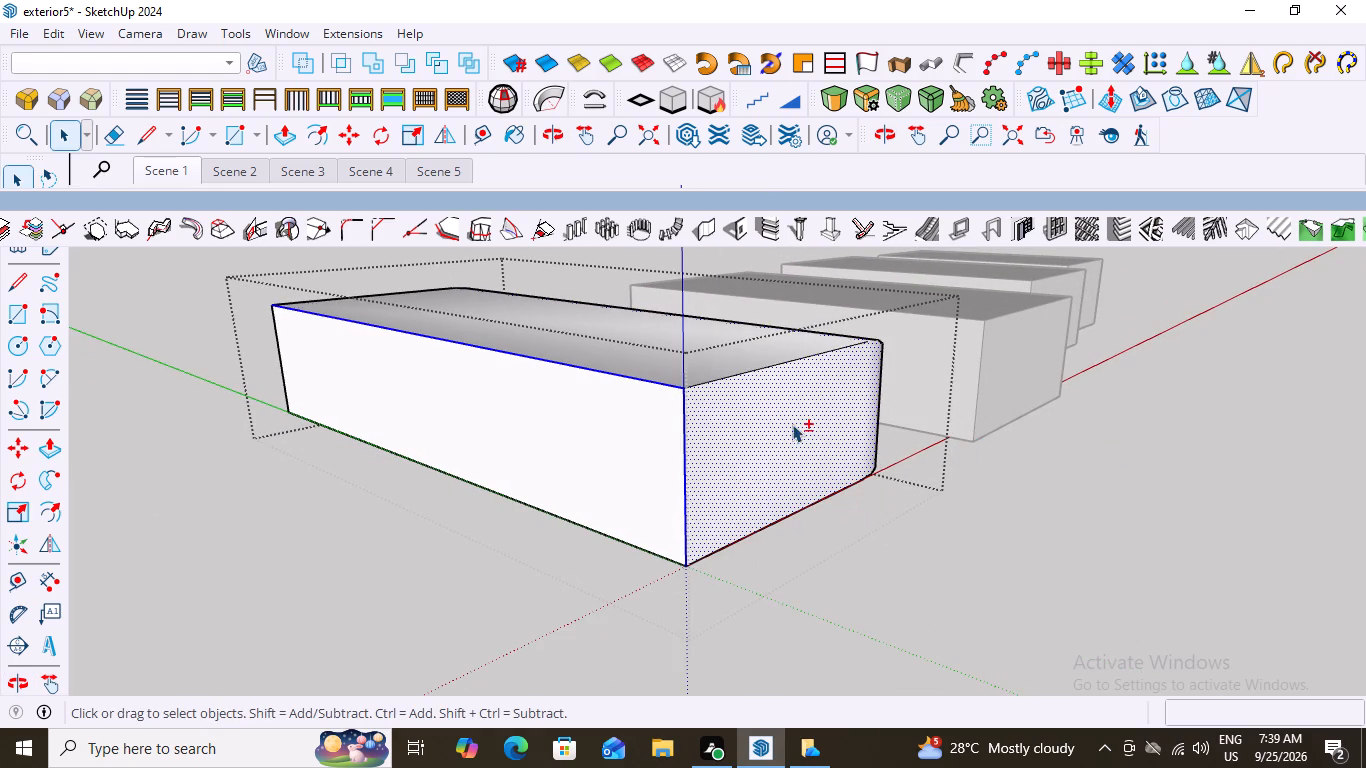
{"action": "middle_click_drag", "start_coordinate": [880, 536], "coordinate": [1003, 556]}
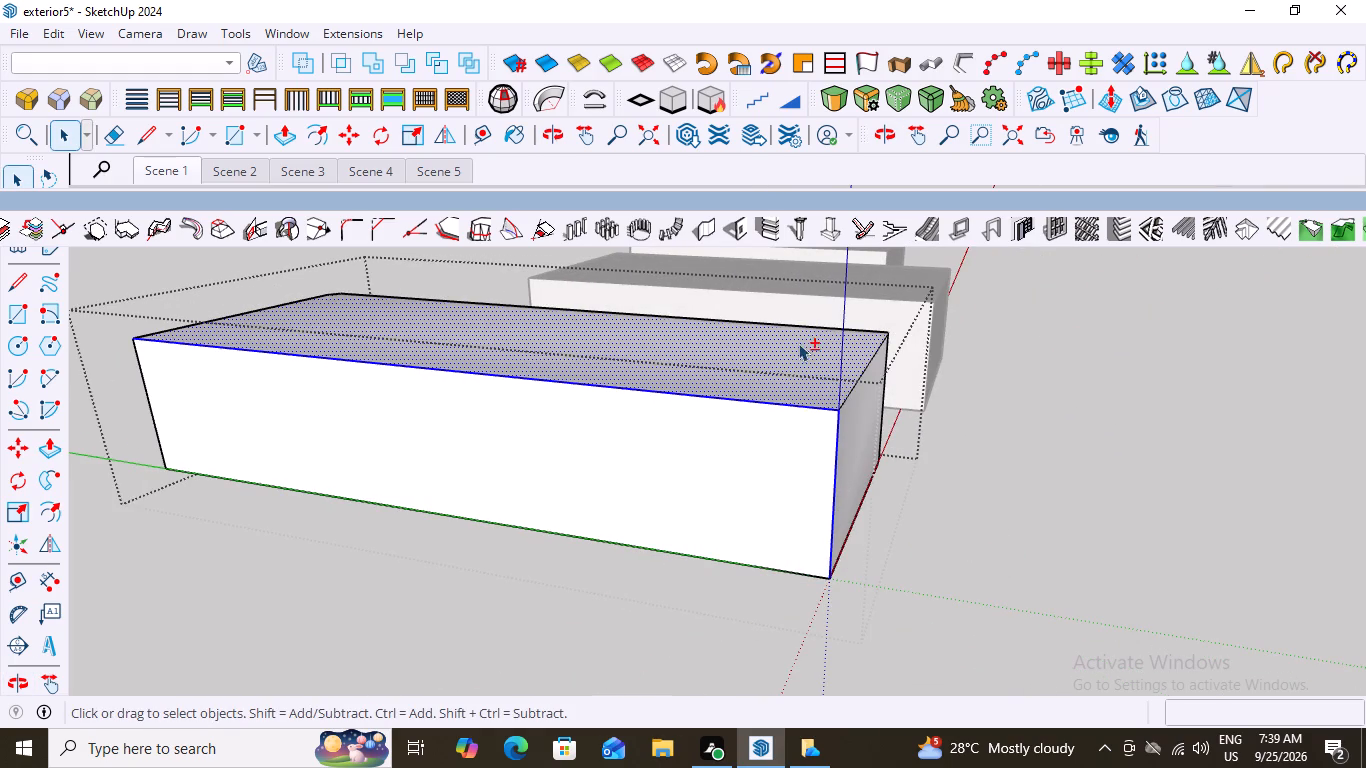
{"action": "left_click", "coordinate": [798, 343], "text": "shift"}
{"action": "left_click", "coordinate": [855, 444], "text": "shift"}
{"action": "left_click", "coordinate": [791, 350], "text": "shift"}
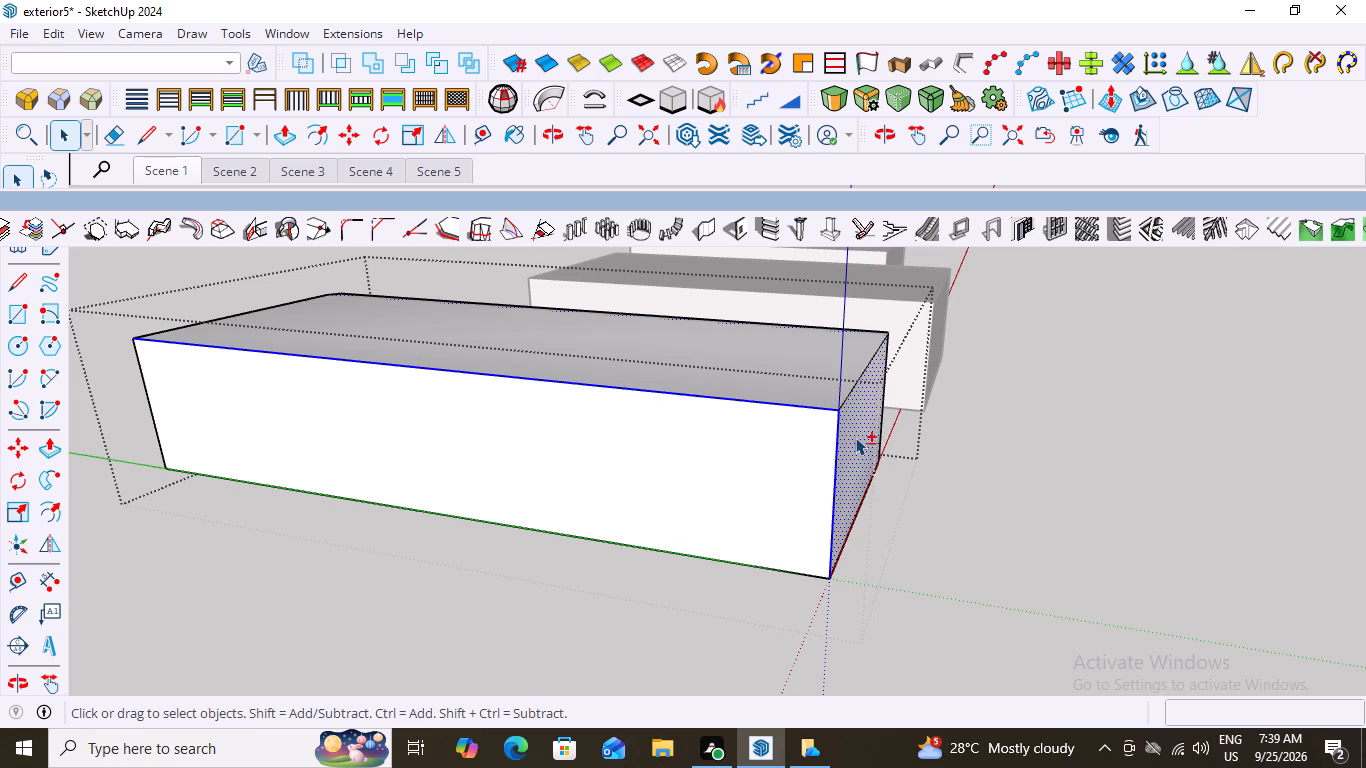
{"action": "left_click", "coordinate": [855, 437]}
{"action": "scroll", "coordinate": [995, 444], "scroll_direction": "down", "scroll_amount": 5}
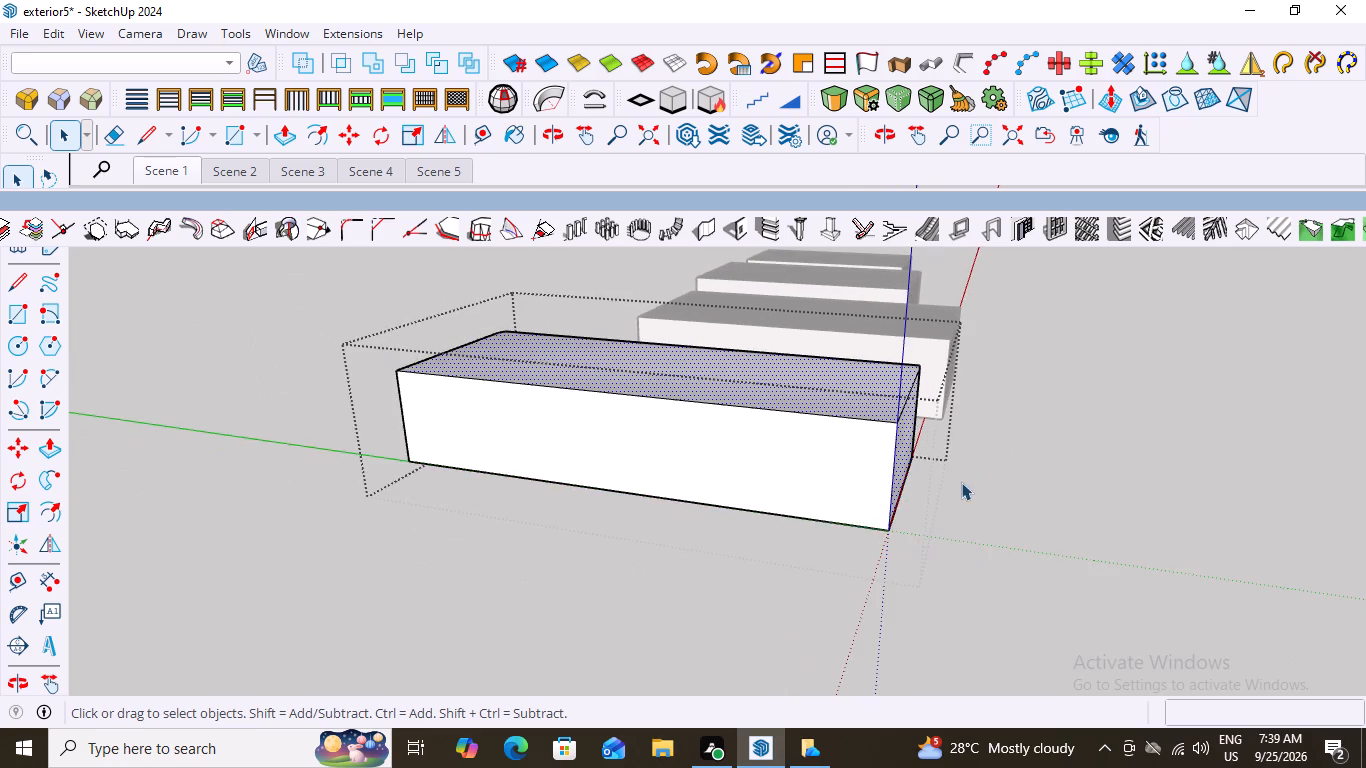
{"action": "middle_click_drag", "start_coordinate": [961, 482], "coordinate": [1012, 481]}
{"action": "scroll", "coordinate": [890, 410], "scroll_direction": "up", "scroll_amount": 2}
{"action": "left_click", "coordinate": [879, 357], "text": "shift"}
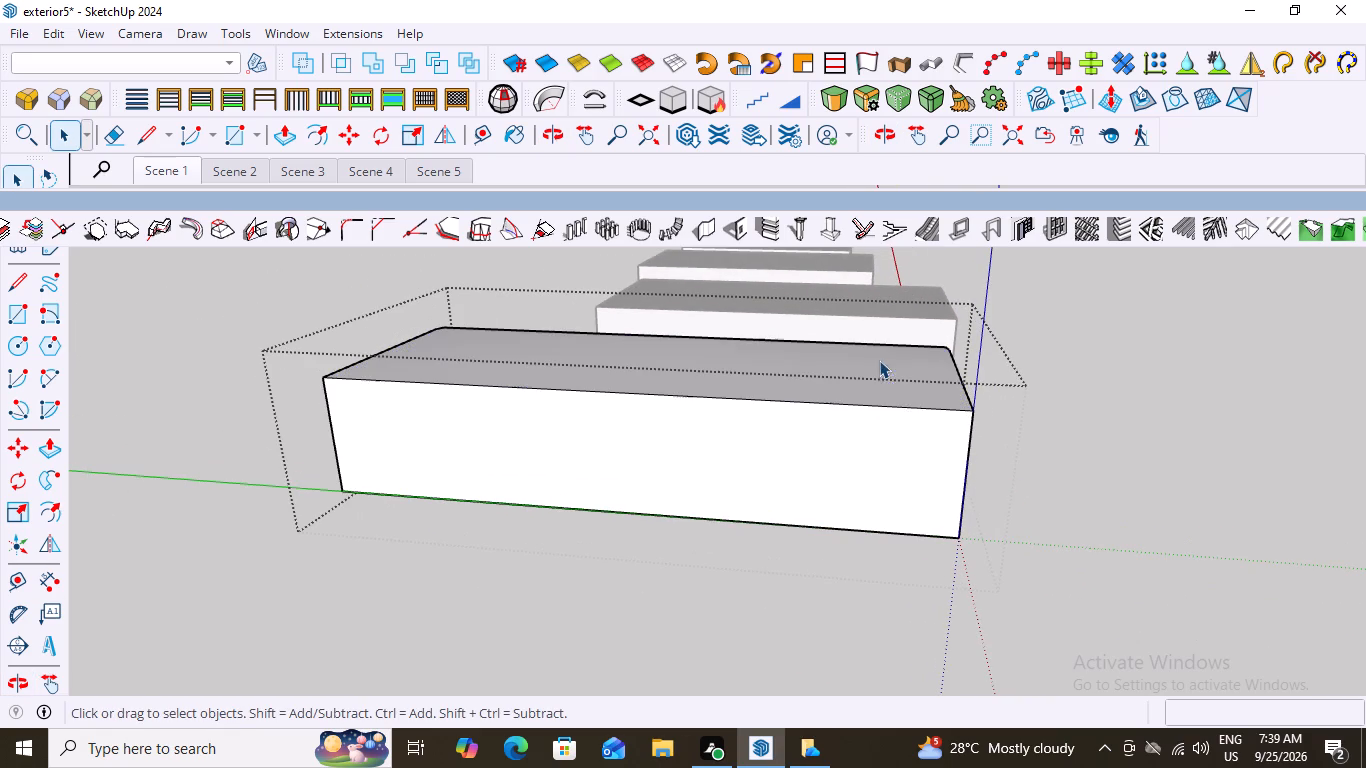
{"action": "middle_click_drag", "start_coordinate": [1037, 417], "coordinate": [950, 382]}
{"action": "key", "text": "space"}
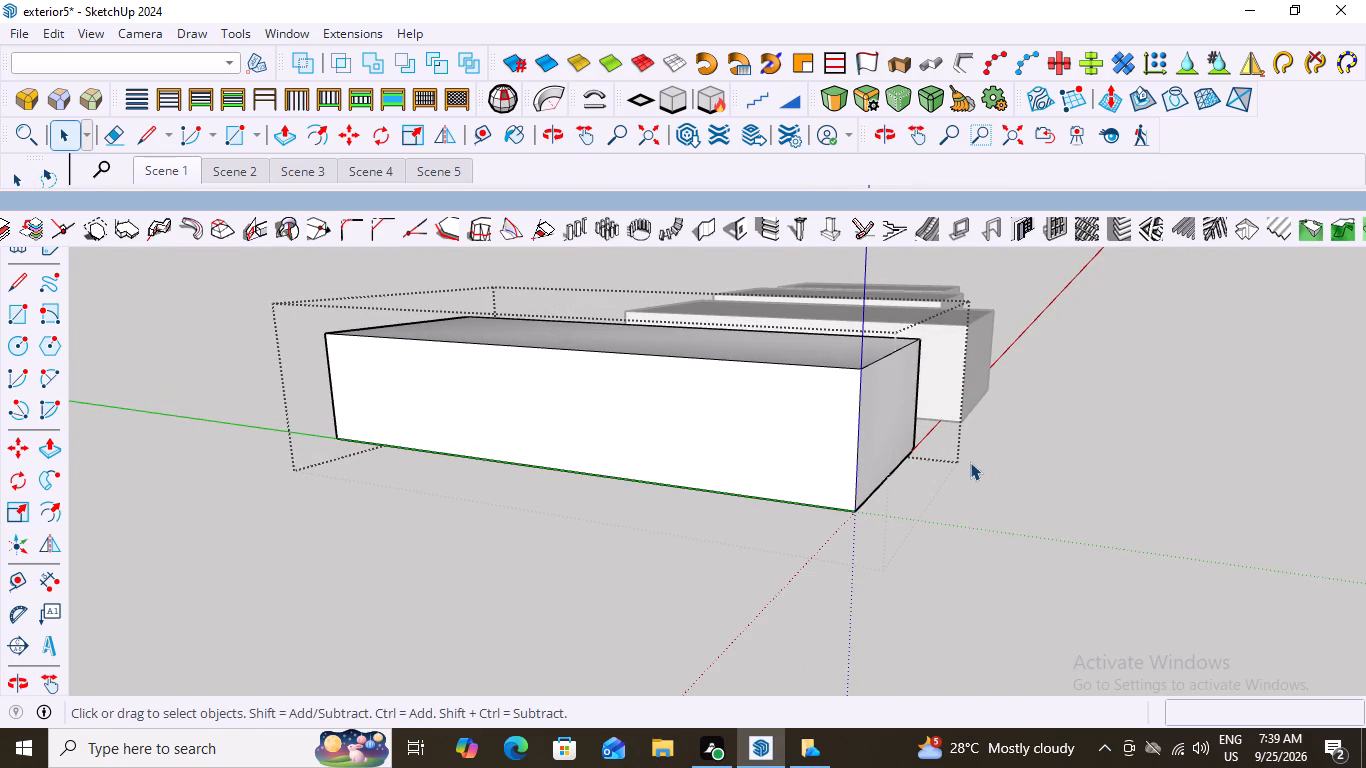
Inside the group nearest the house, round the front vertical and long top edges facing the house, about 1' 1/8" offset, 6 segments.
{"action": "scroll", "coordinate": [854, 443], "scroll_direction": "up", "scroll_amount": 6}
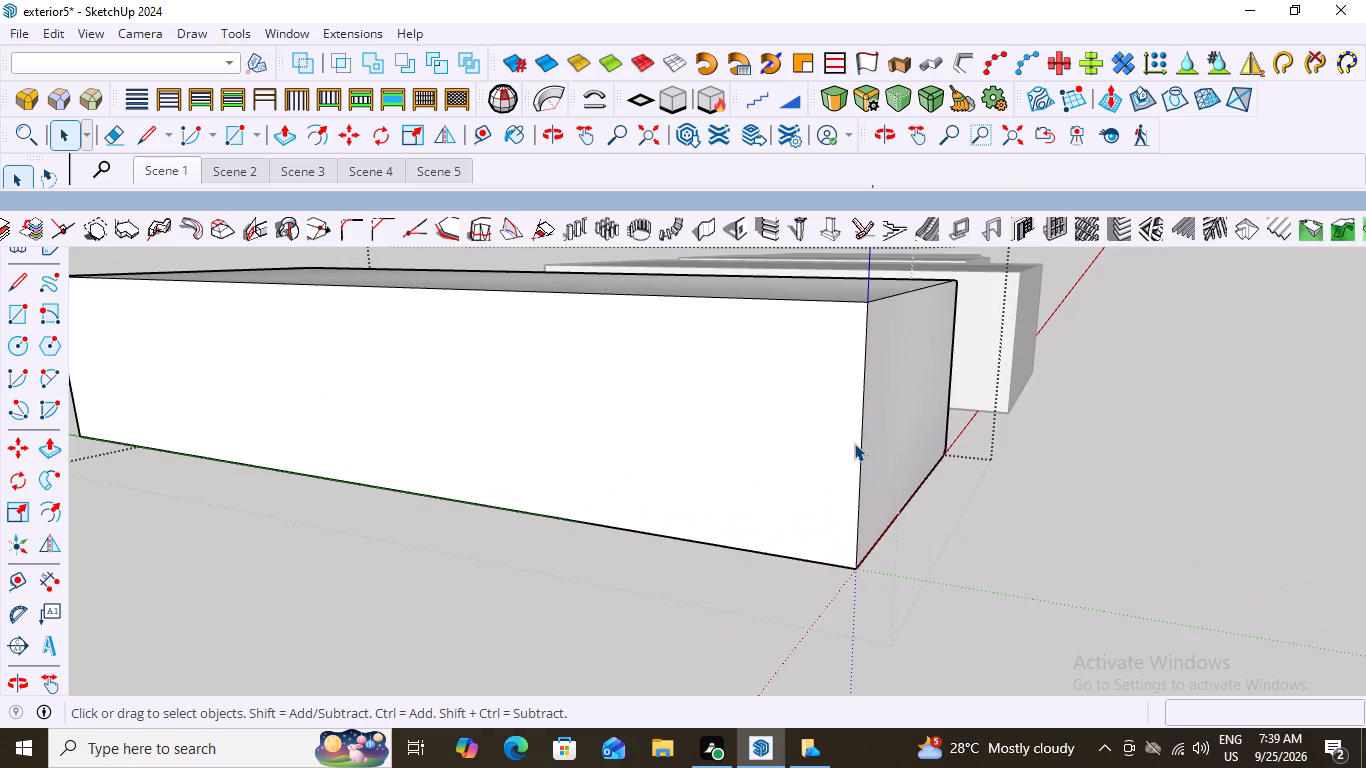
{"action": "left_click", "coordinate": [862, 438]}
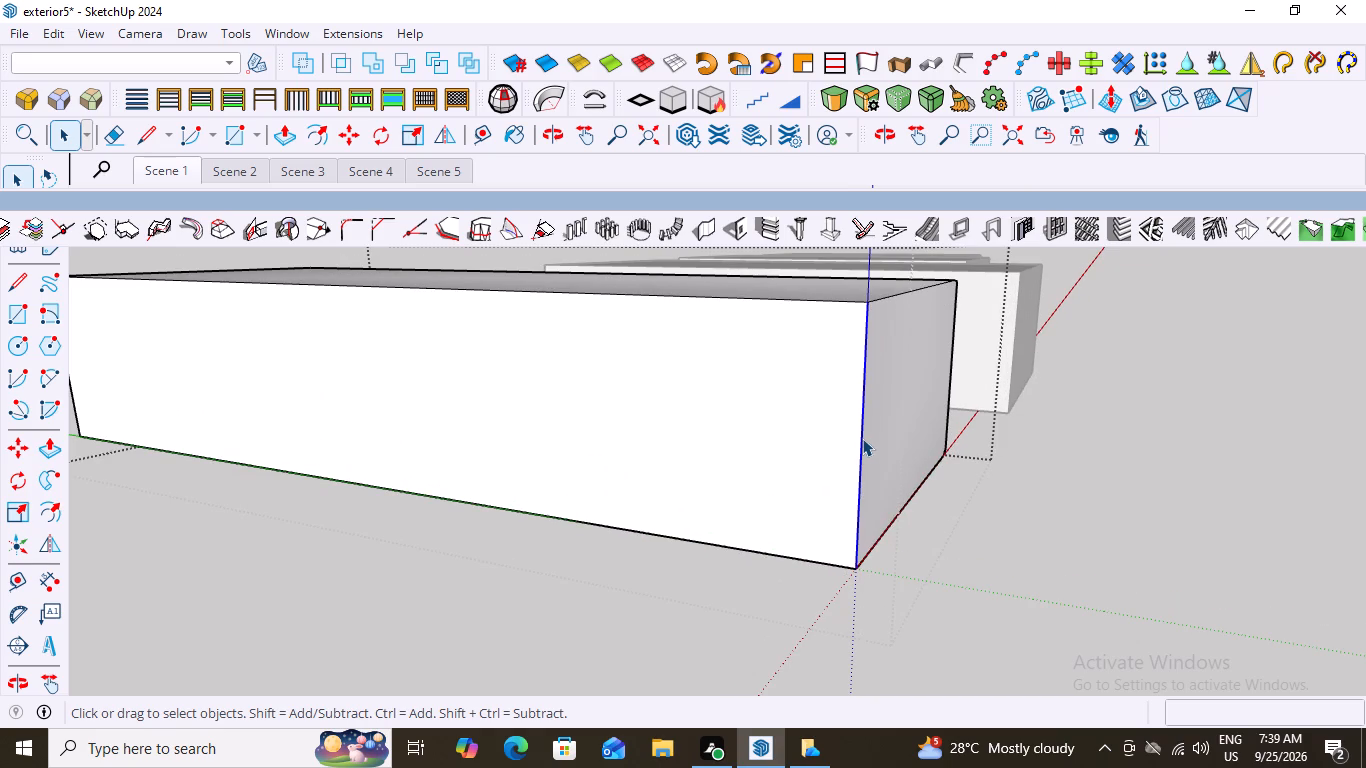
{"action": "scroll", "coordinate": [862, 438], "scroll_direction": "down", "scroll_amount": 11}
{"action": "middle_click_drag", "start_coordinate": [733, 479], "coordinate": [804, 503]}
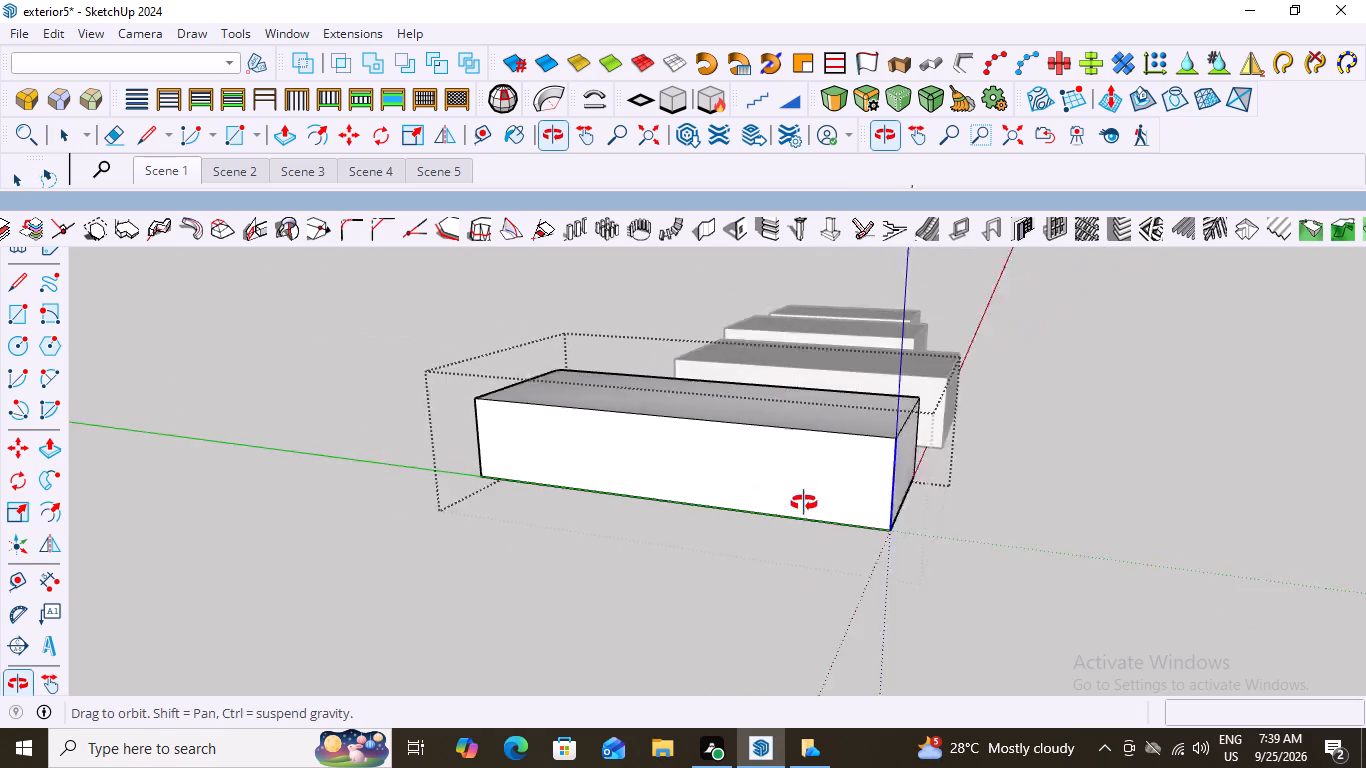
{"action": "middle_click_drag", "start_coordinate": [804, 503], "coordinate": [822, 505]}
{"action": "scroll", "coordinate": [917, 448], "scroll_direction": "up", "scroll_amount": 5}
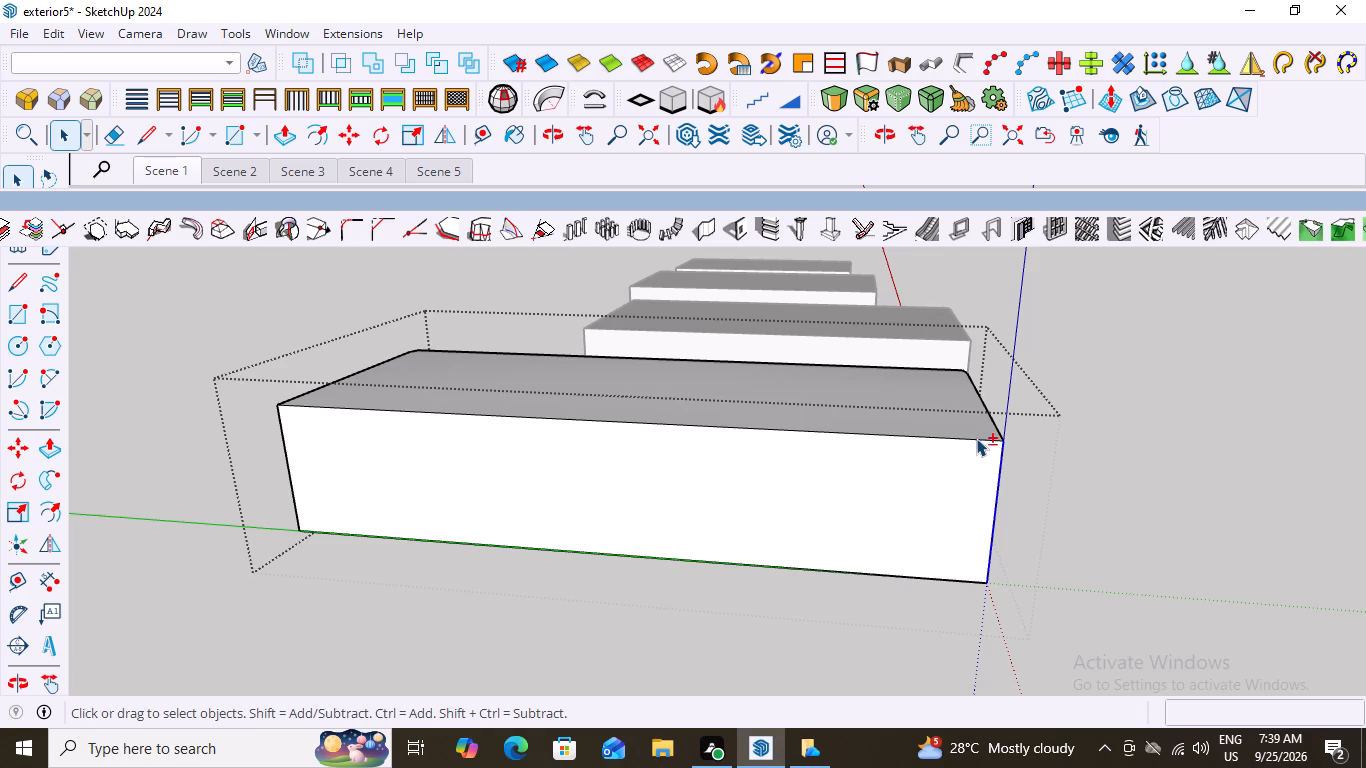
{"action": "left_click", "coordinate": [976, 440], "text": "shift"}
{"action": "scroll", "coordinate": [850, 457], "scroll_direction": "down", "scroll_amount": 2}
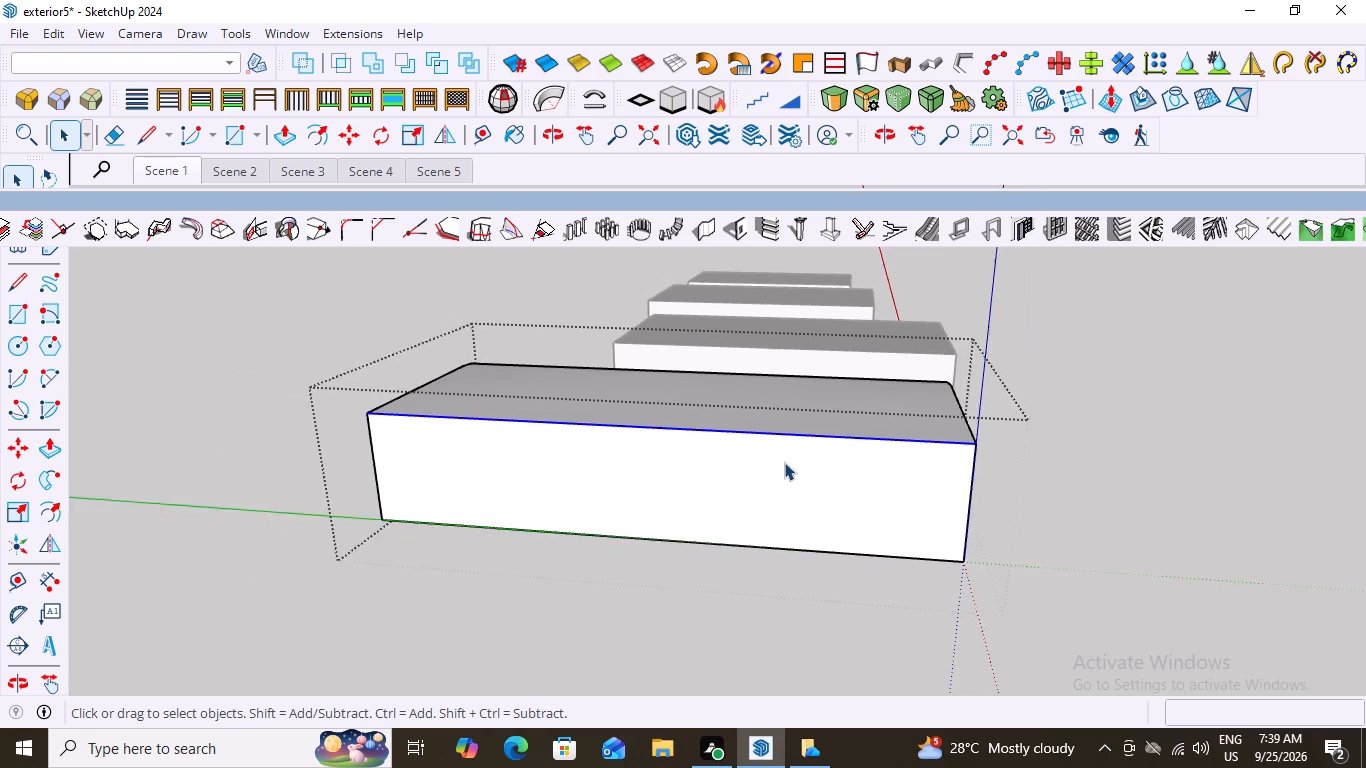
{"action": "scroll", "coordinate": [784, 462], "scroll_direction": "down", "scroll_amount": 6}
{"action": "left_click", "coordinate": [835, 95]}
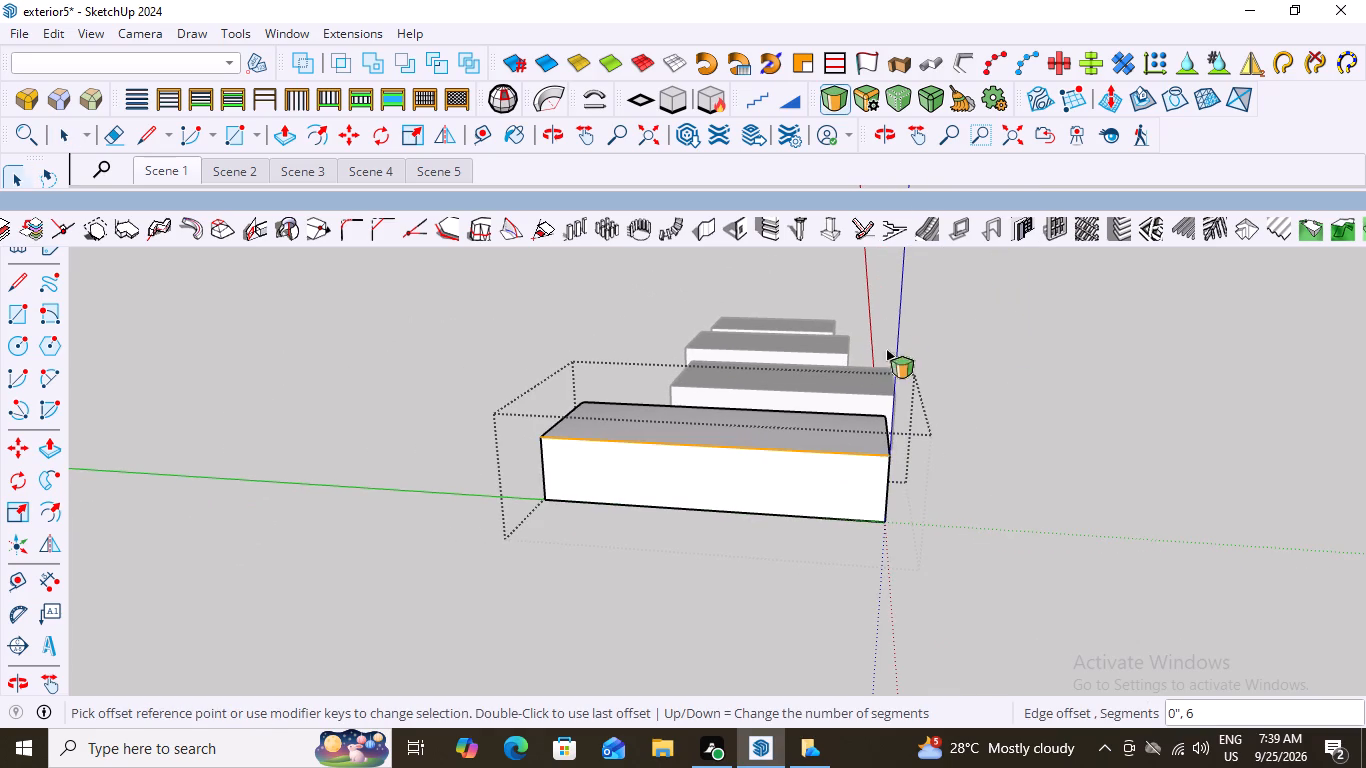
{"action": "scroll", "coordinate": [912, 543], "scroll_direction": "up", "scroll_amount": 5}
{"action": "middle_click_drag", "start_coordinate": [887, 492], "coordinate": [766, 484]}
{"action": "scroll", "coordinate": [718, 462], "scroll_direction": "up", "scroll_amount": 2}
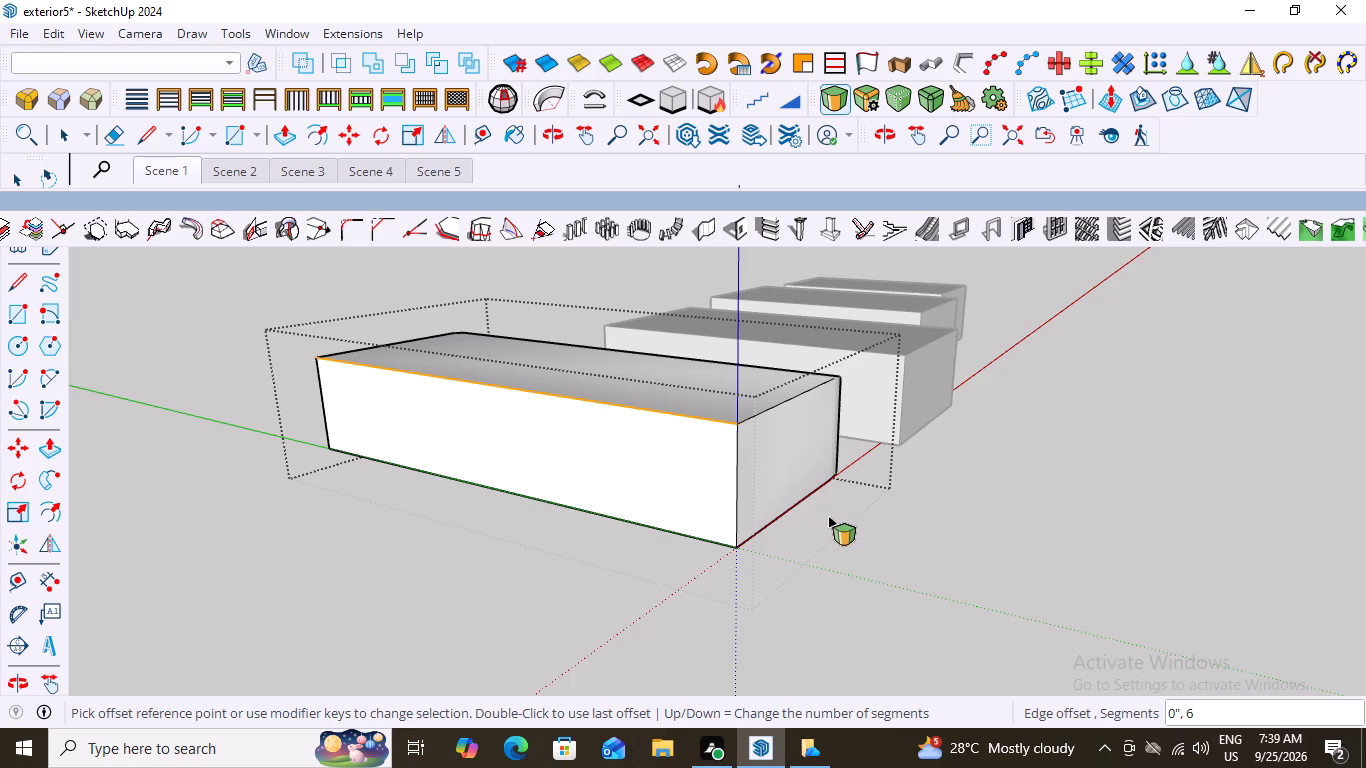
{"action": "key", "text": "space"}
{"action": "scroll", "coordinate": [607, 475], "scroll_direction": "up", "scroll_amount": 3}
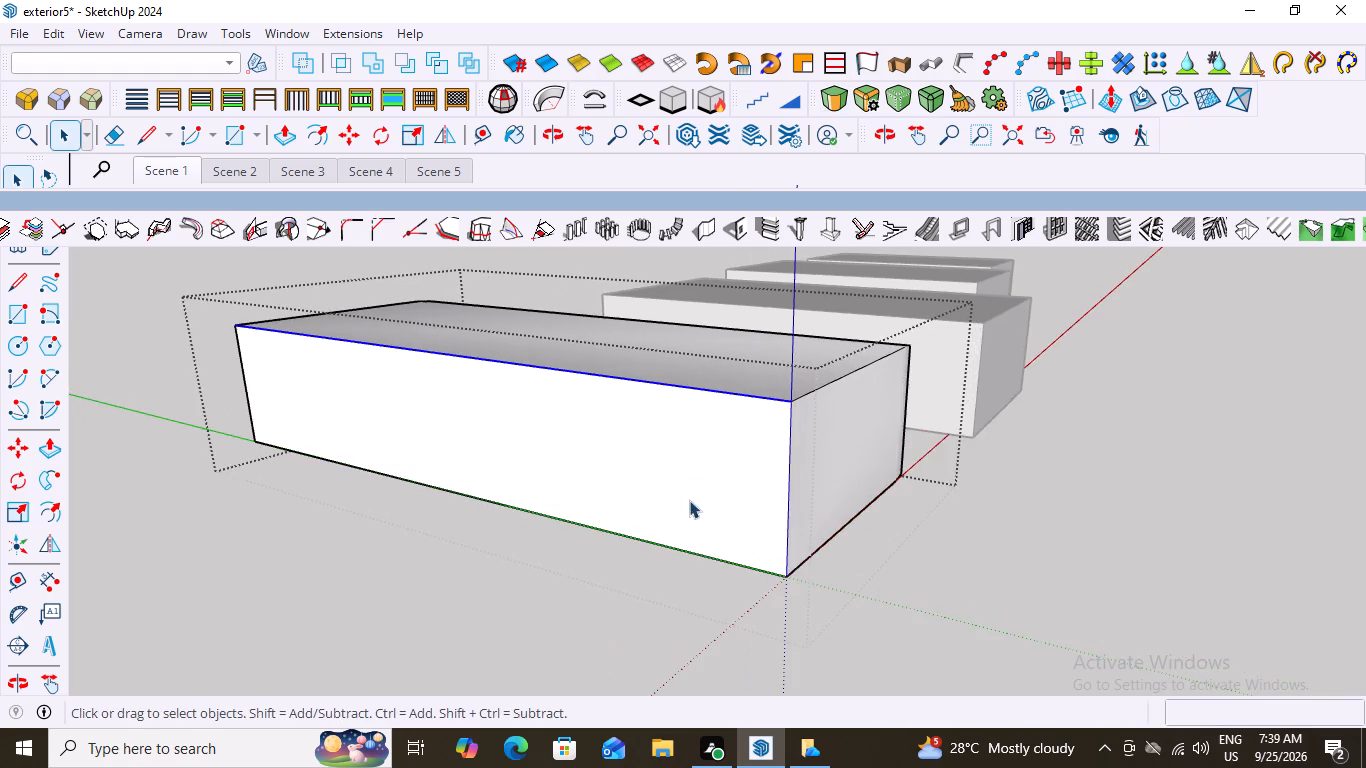
{"action": "middle_click_drag", "start_coordinate": [699, 500], "coordinate": [807, 505]}
{"action": "scroll", "coordinate": [786, 499], "scroll_direction": "down", "scroll_amount": 5}
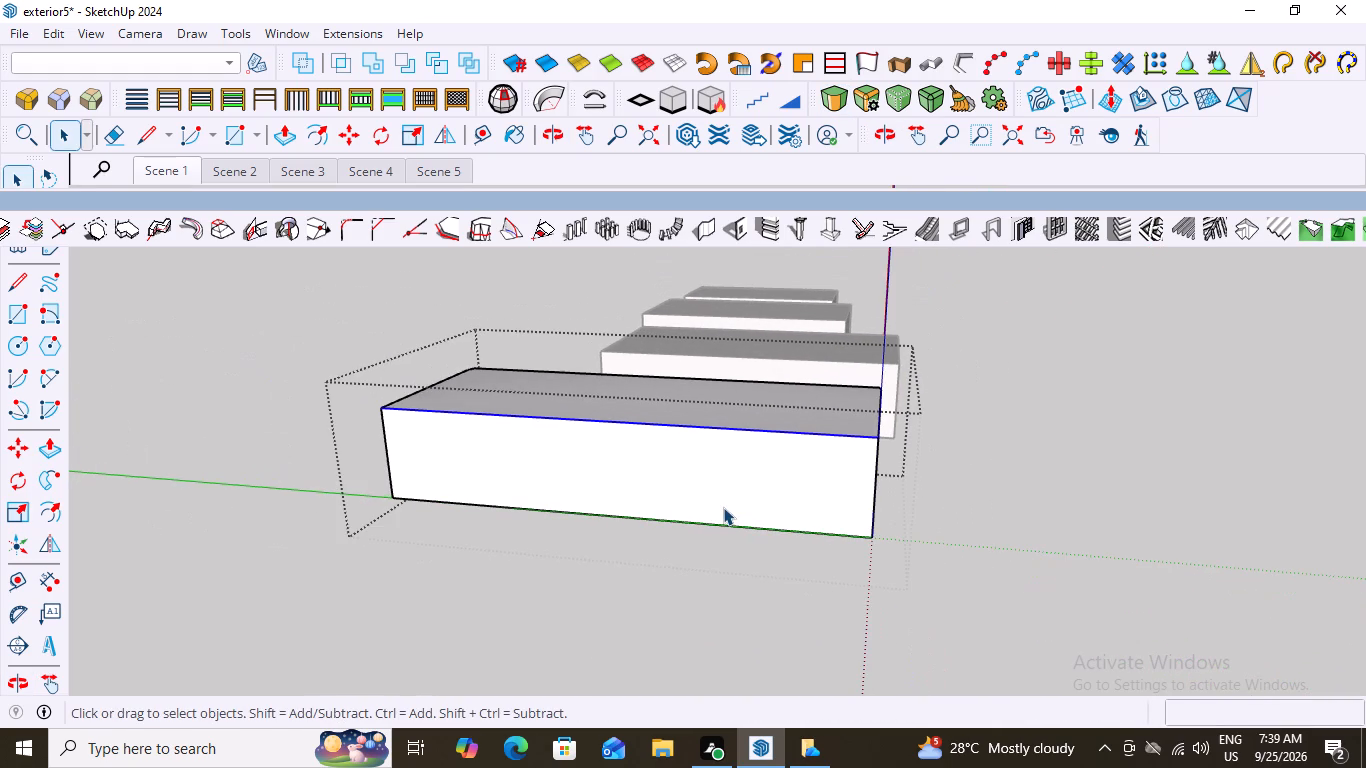
{"action": "scroll", "coordinate": [862, 486], "scroll_direction": "up", "scroll_amount": 2}
{"action": "middle_click_drag", "start_coordinate": [918, 487], "coordinate": [822, 481]}
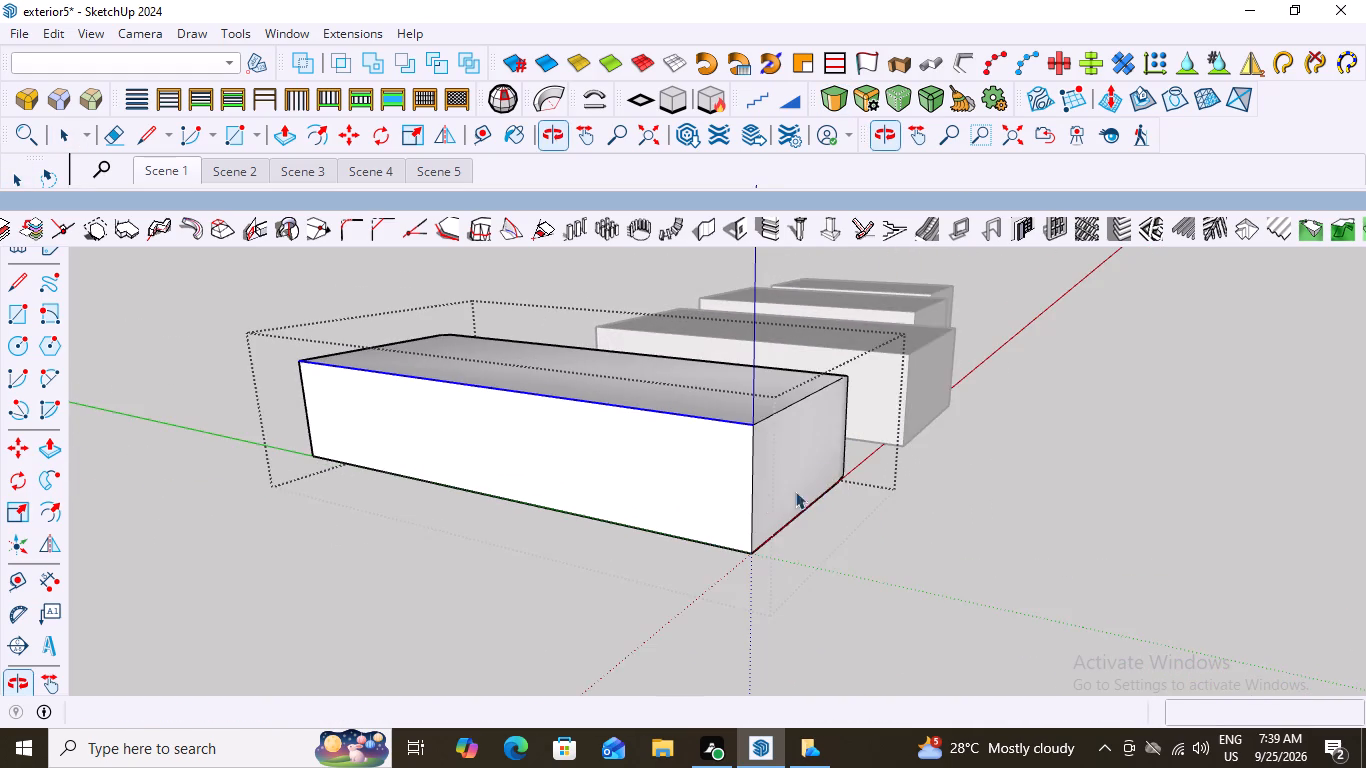
{"action": "scroll", "coordinate": [766, 496], "scroll_direction": "up", "scroll_amount": 5}
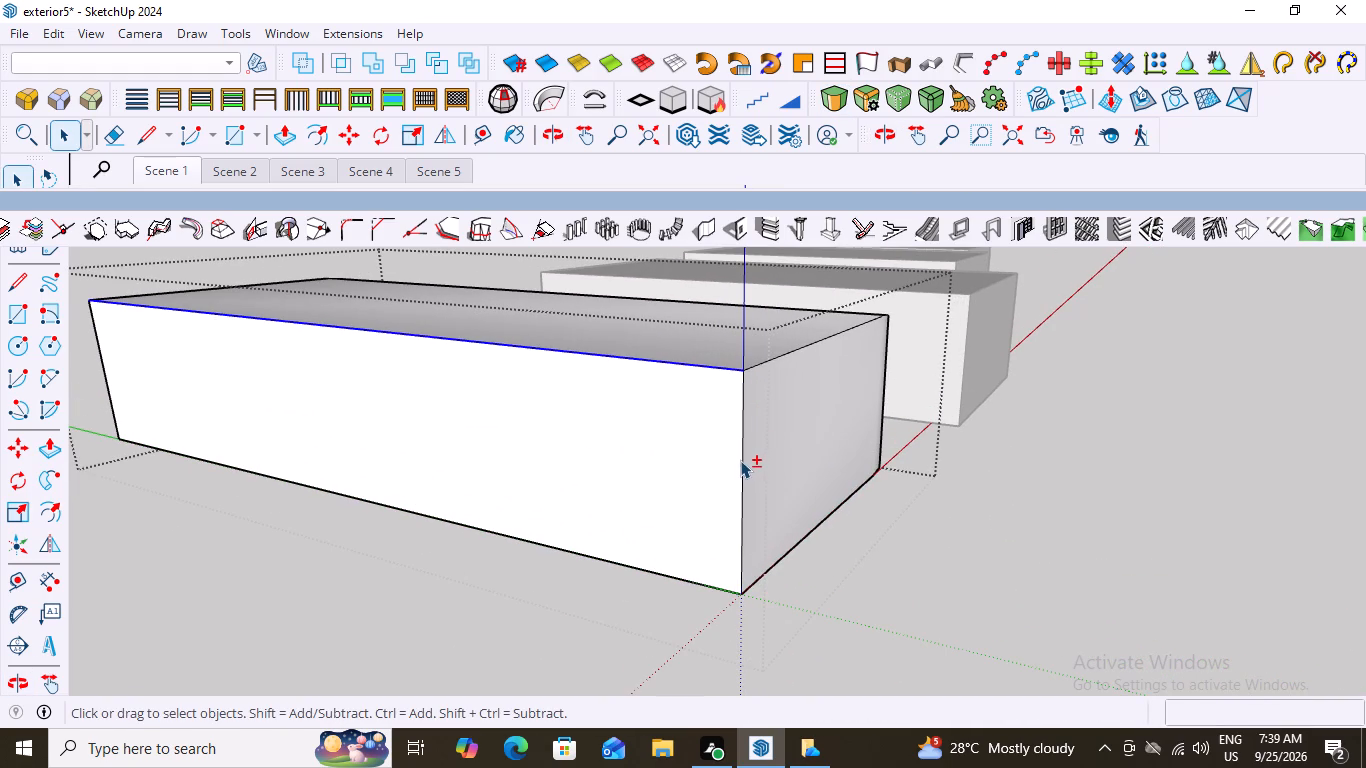
{"action": "left_click", "coordinate": [741, 460], "text": "shift"}
{"action": "scroll", "coordinate": [849, 472], "scroll_direction": "down", "scroll_amount": 5}
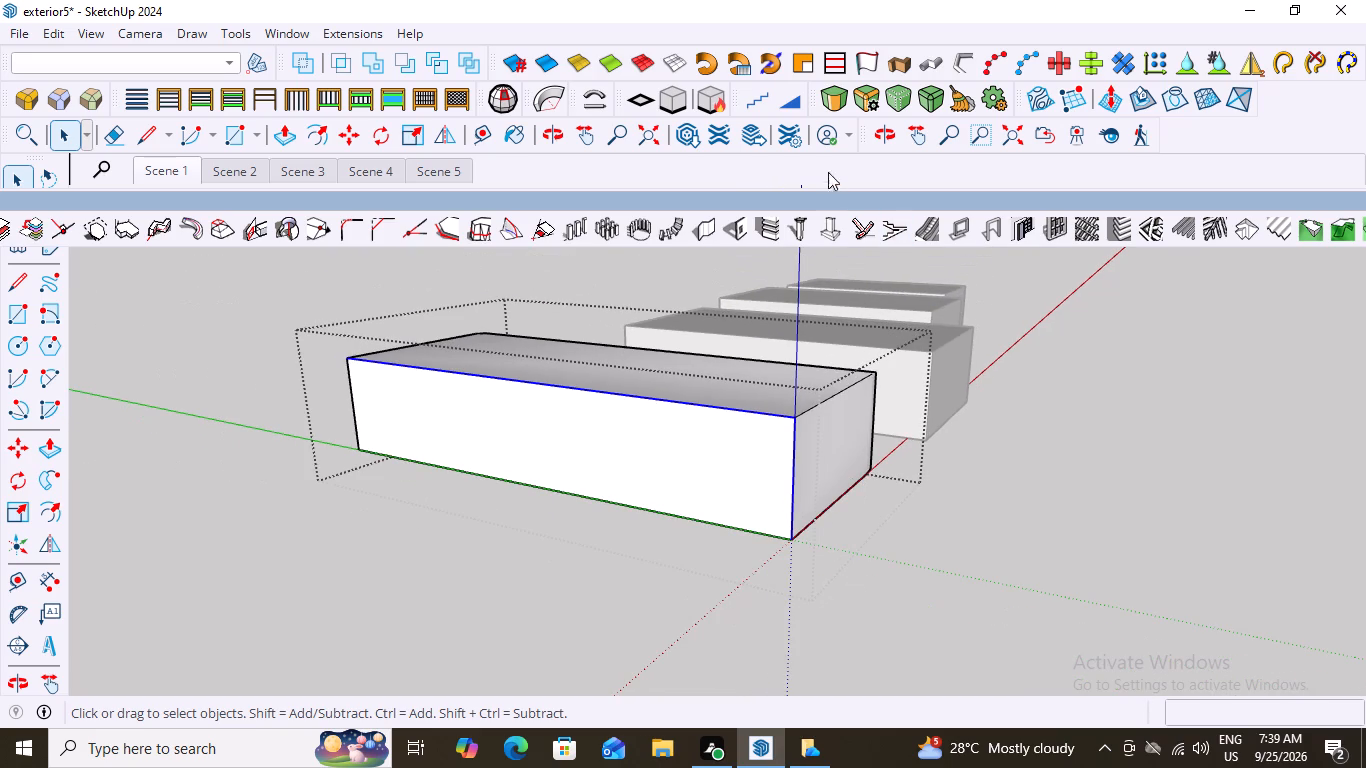
{"action": "left_click", "coordinate": [832, 98]}
{"action": "left_click", "coordinate": [794, 421]}
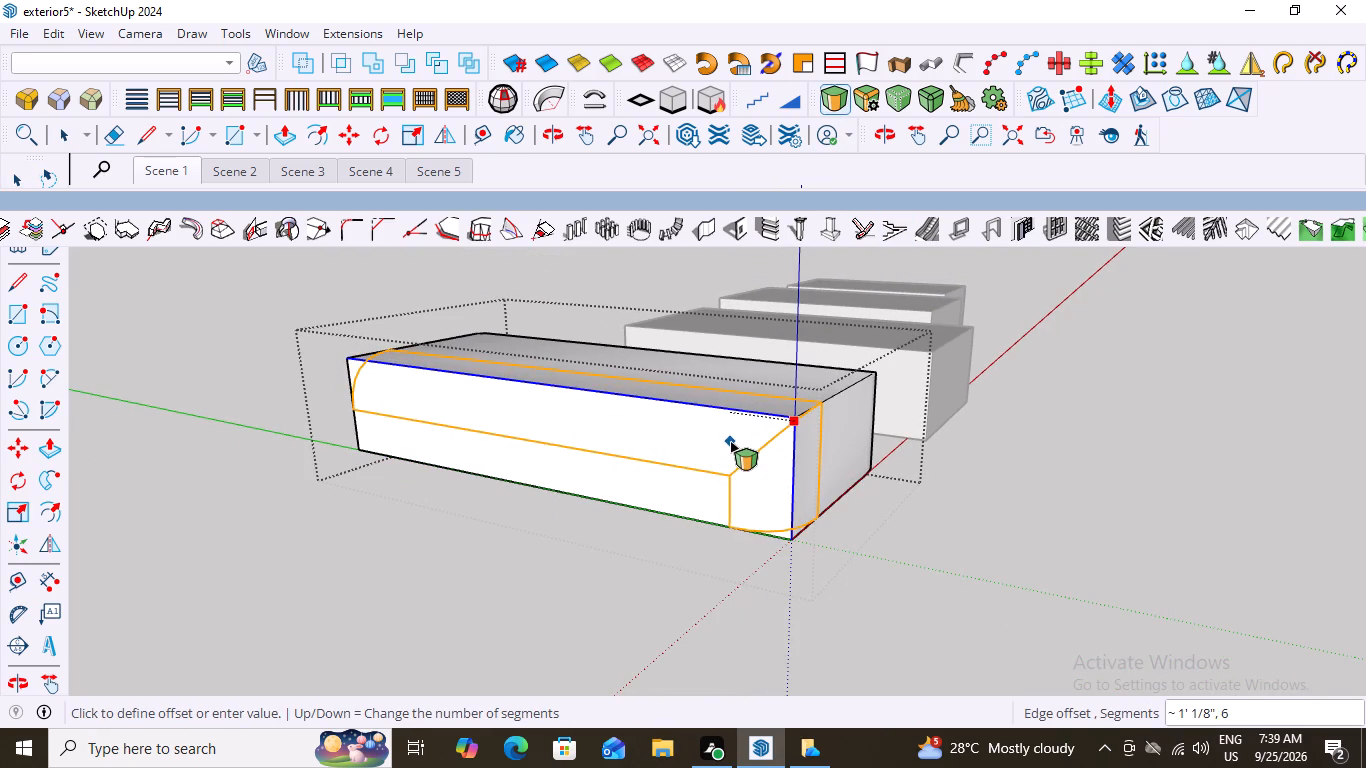
{"action": "left_click", "coordinate": [730, 441]}
{"action": "key", "text": "space"}
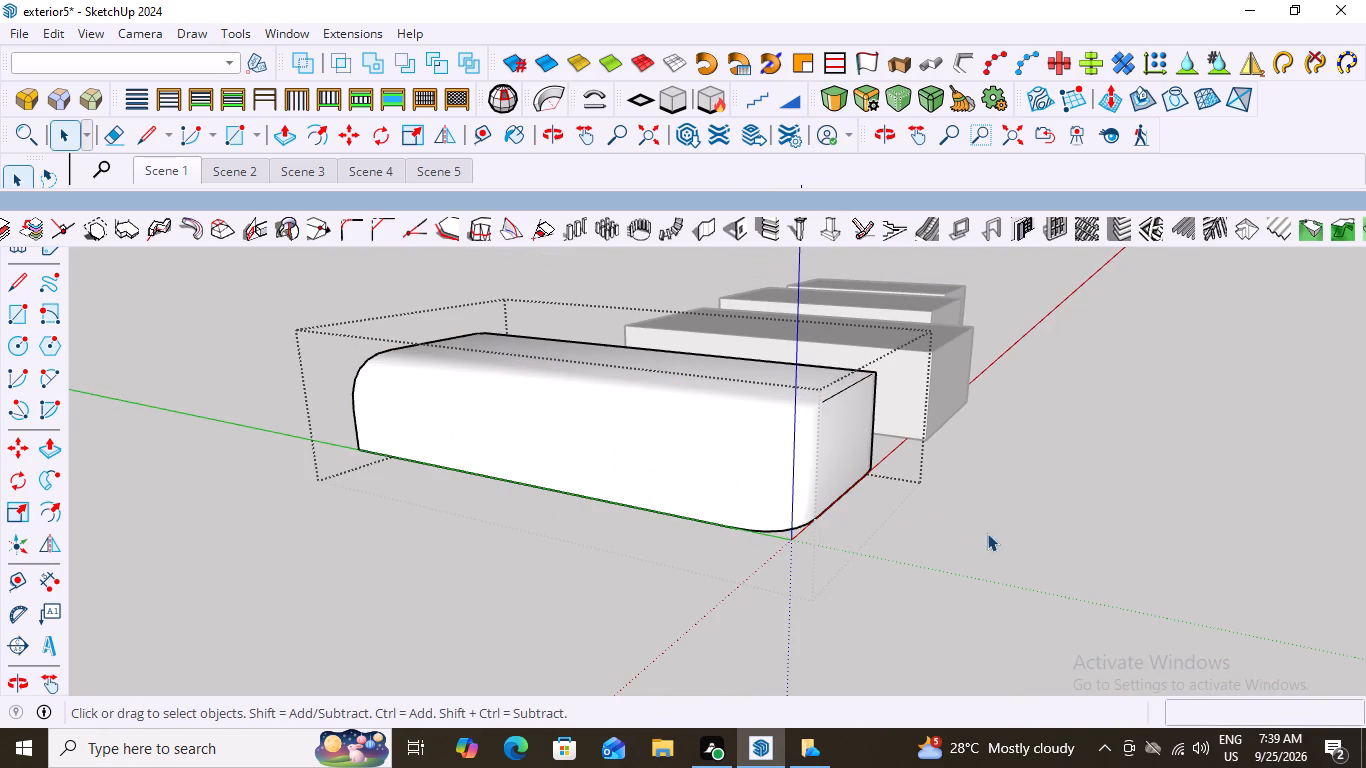
{"action": "double_click", "coordinate": [988, 533]}
Examine the rounded box nearest the house from the back and front, alongside the other boxes.
{"action": "middle_click_drag", "start_coordinate": [725, 536], "coordinate": [1206, 585]}
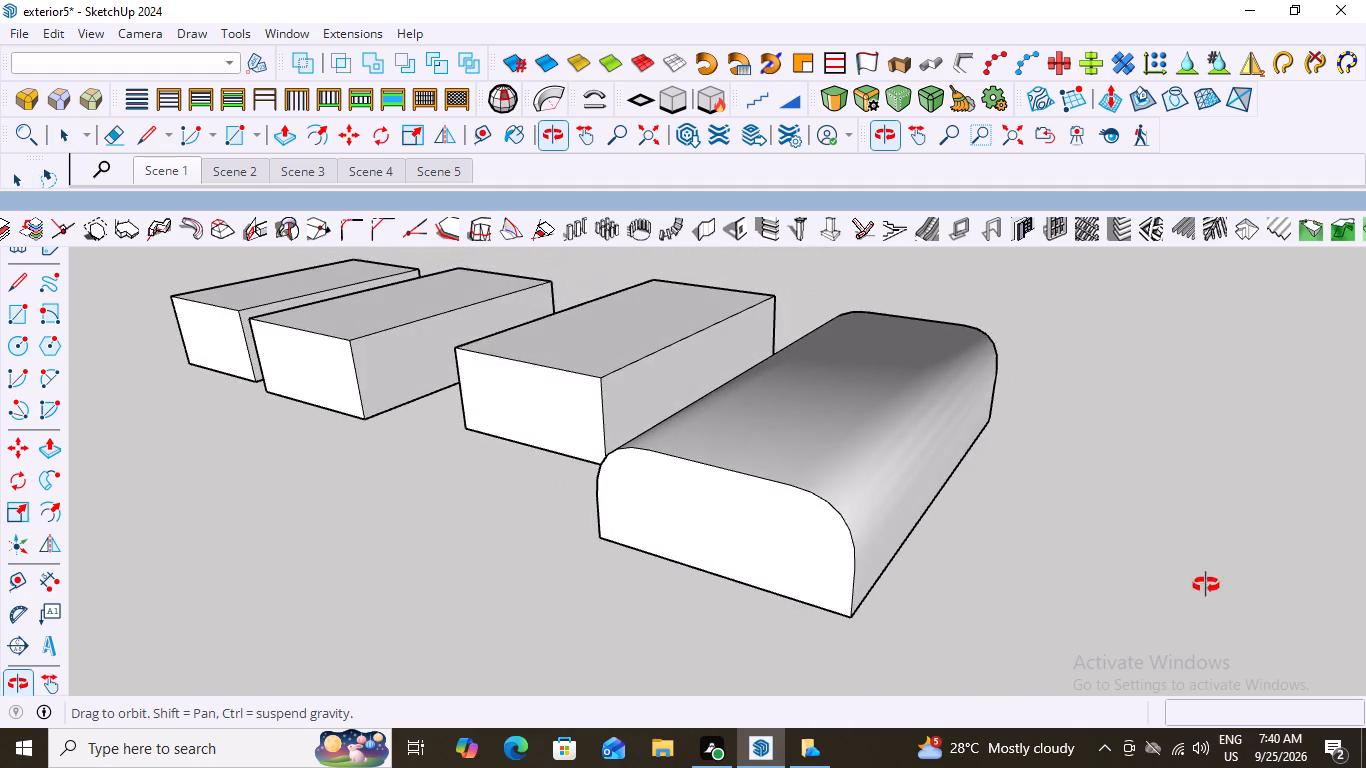
{"action": "middle_click_drag", "start_coordinate": [1206, 585], "coordinate": [438, 546]}
{"action": "scroll", "coordinate": [438, 546], "scroll_direction": "down", "scroll_amount": 7}
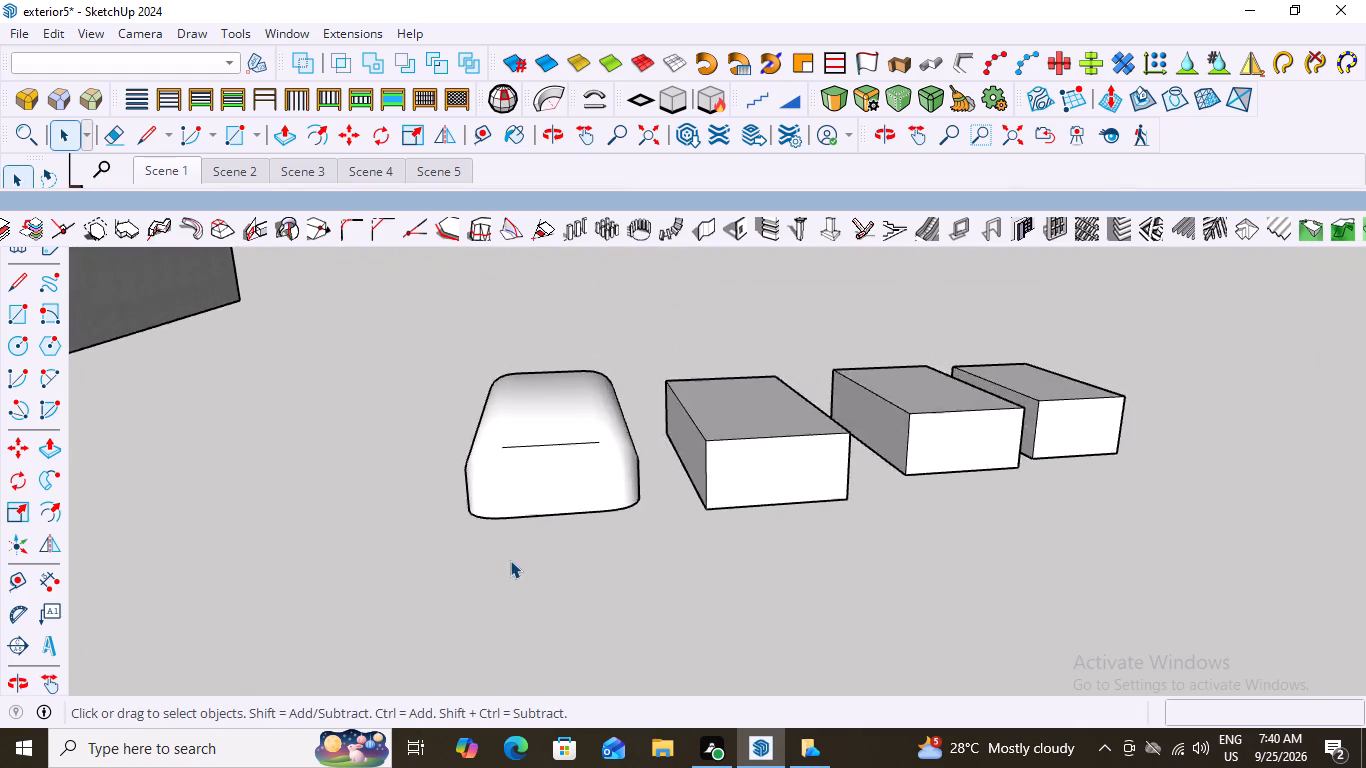
{"action": "scroll", "coordinate": [510, 560], "scroll_direction": "down", "scroll_amount": 8}
{"action": "middle_click_drag", "start_coordinate": [592, 539], "coordinate": [823, 559]}
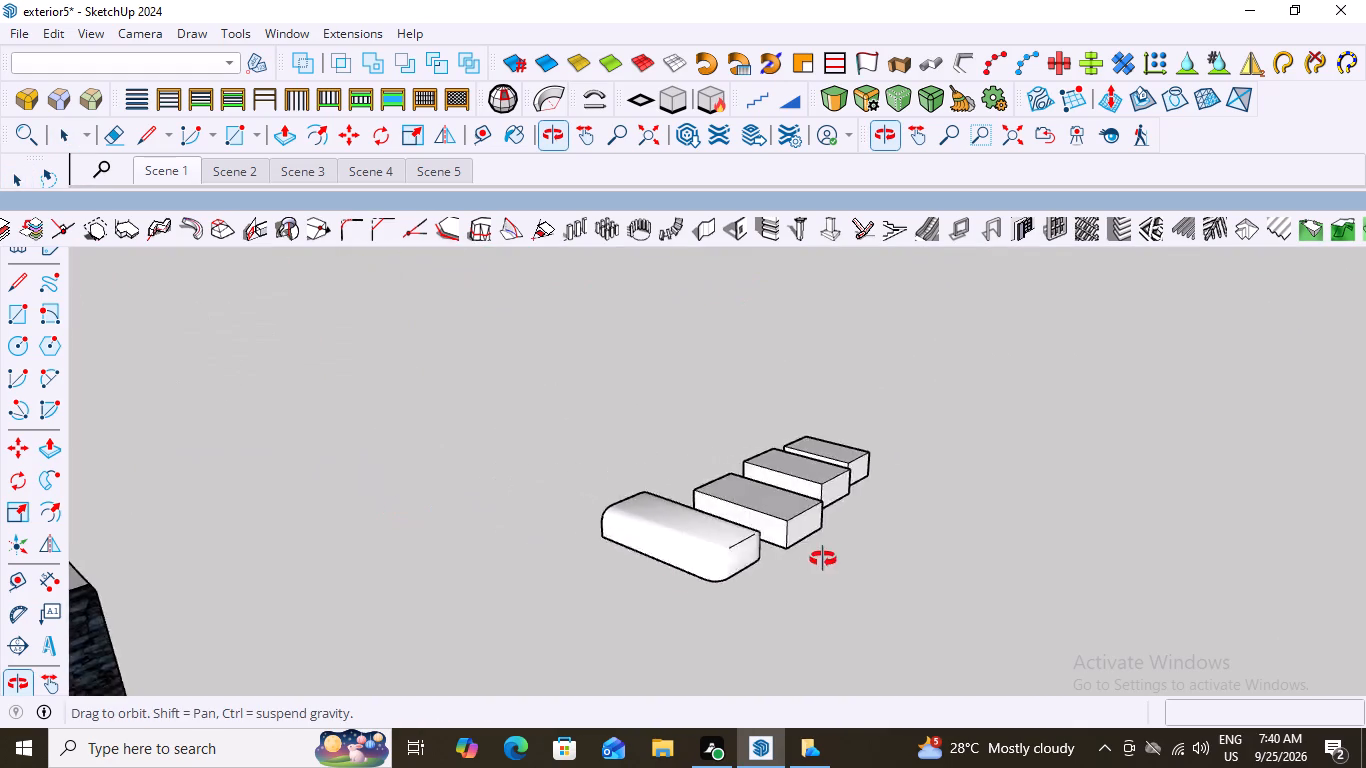
{"action": "middle_click_drag", "start_coordinate": [823, 559], "coordinate": [565, 542]}
{"action": "scroll", "coordinate": [615, 522], "scroll_direction": "down", "scroll_amount": 8}
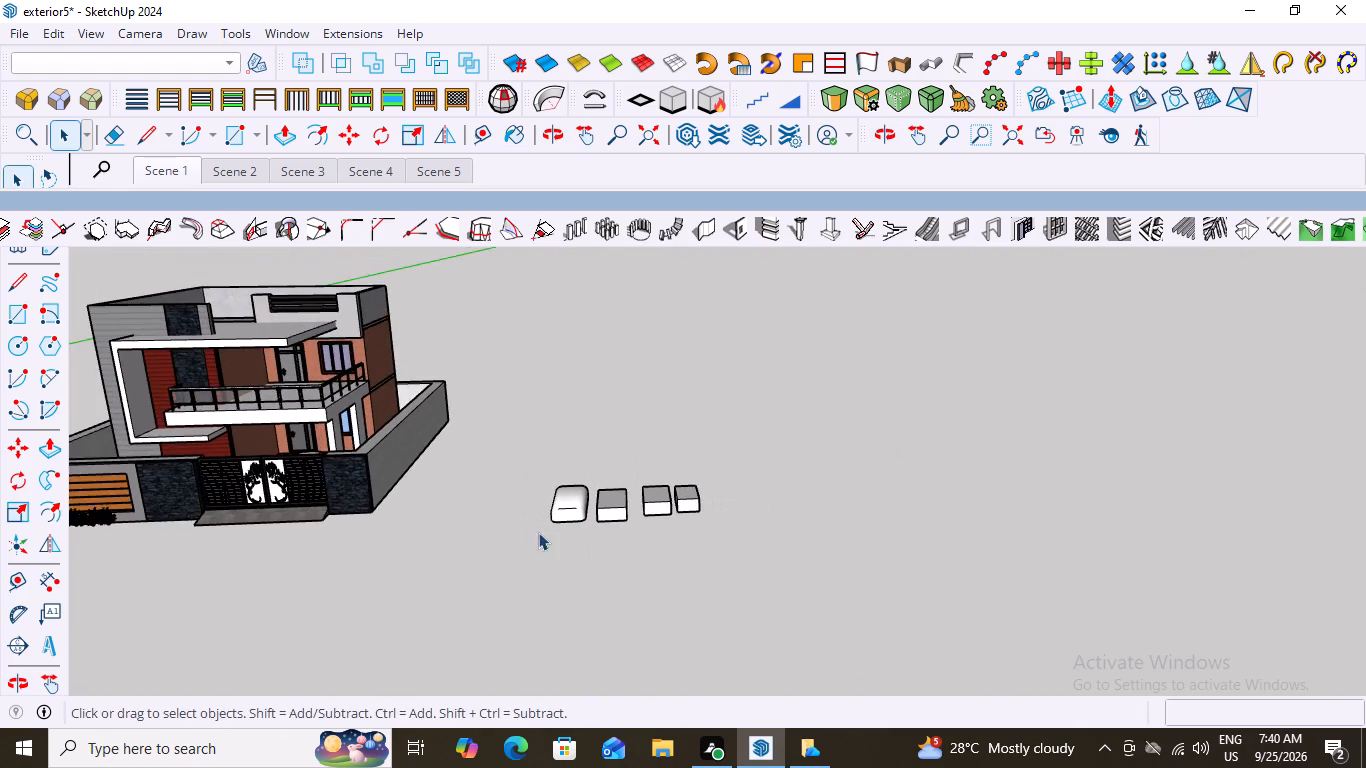
{"action": "middle_click_drag", "start_coordinate": [548, 526], "coordinate": [567, 490]}
Inside the second box's group, round the front short top edge and front vertical edge facing the third box, about 1' 6 7/8" offset, 6 segments.
{"action": "scroll", "coordinate": [596, 545], "scroll_direction": "up", "scroll_amount": 6}
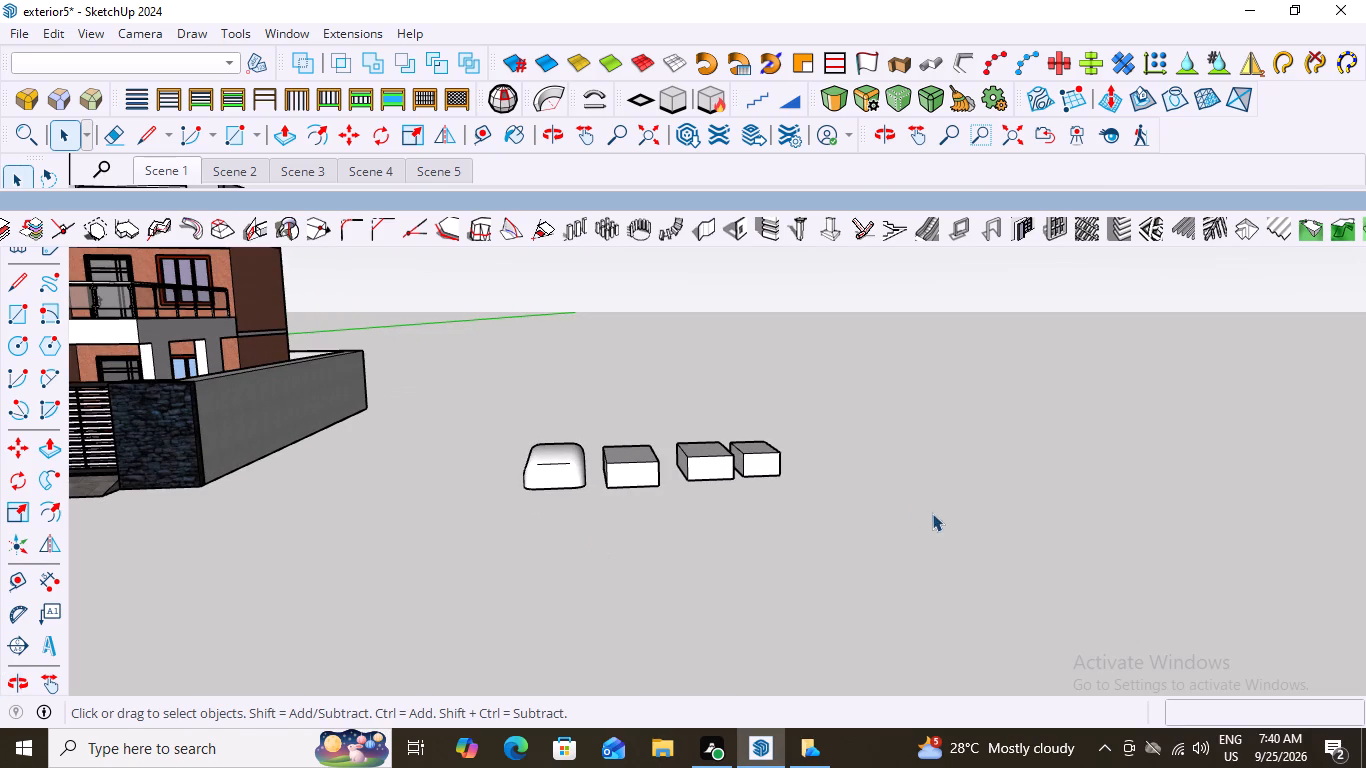
{"action": "middle_click_drag", "start_coordinate": [687, 475], "coordinate": [691, 582]}
{"action": "scroll", "coordinate": [655, 526], "scroll_direction": "up", "scroll_amount": 9}
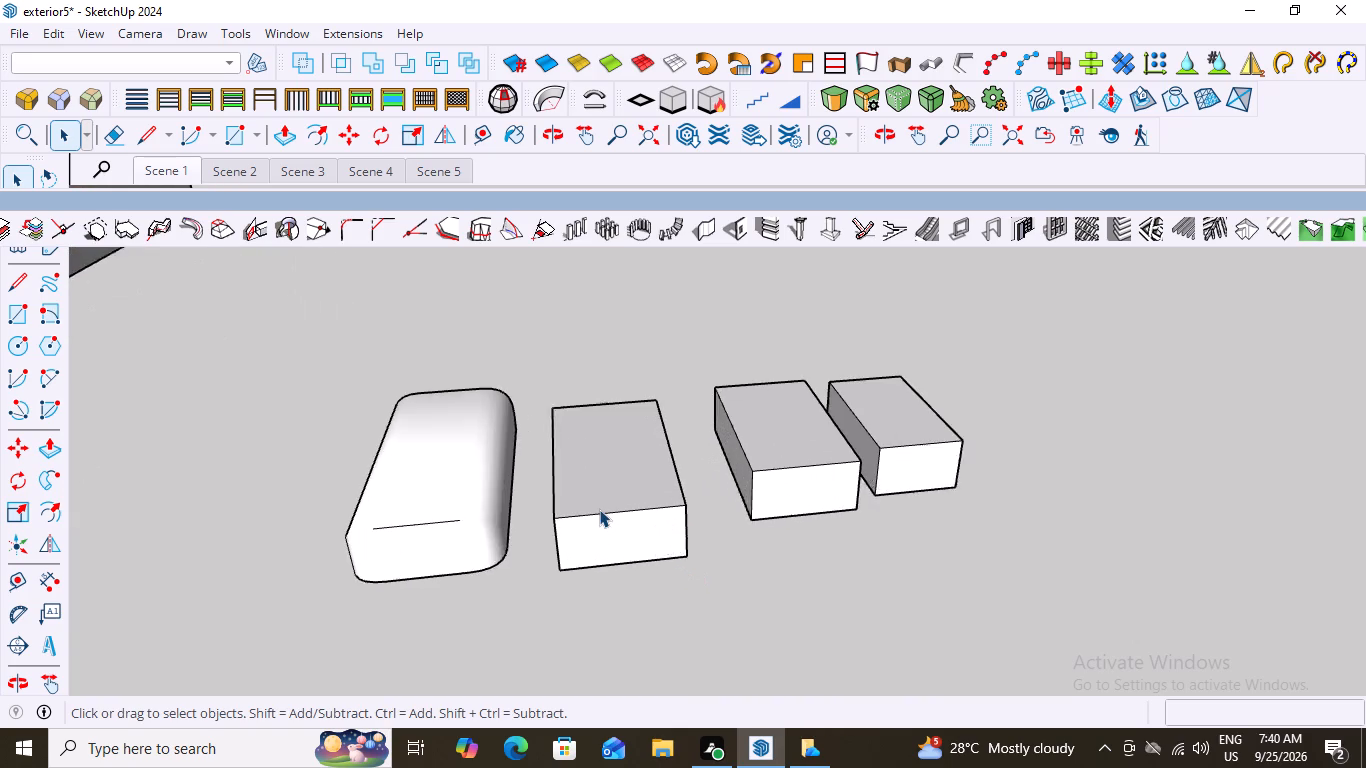
{"action": "scroll", "coordinate": [599, 509], "scroll_direction": "up", "scroll_amount": 1}
{"action": "scroll", "coordinate": [600, 504], "scroll_direction": "down", "scroll_amount": 1}
{"action": "double_click", "coordinate": [622, 461]}
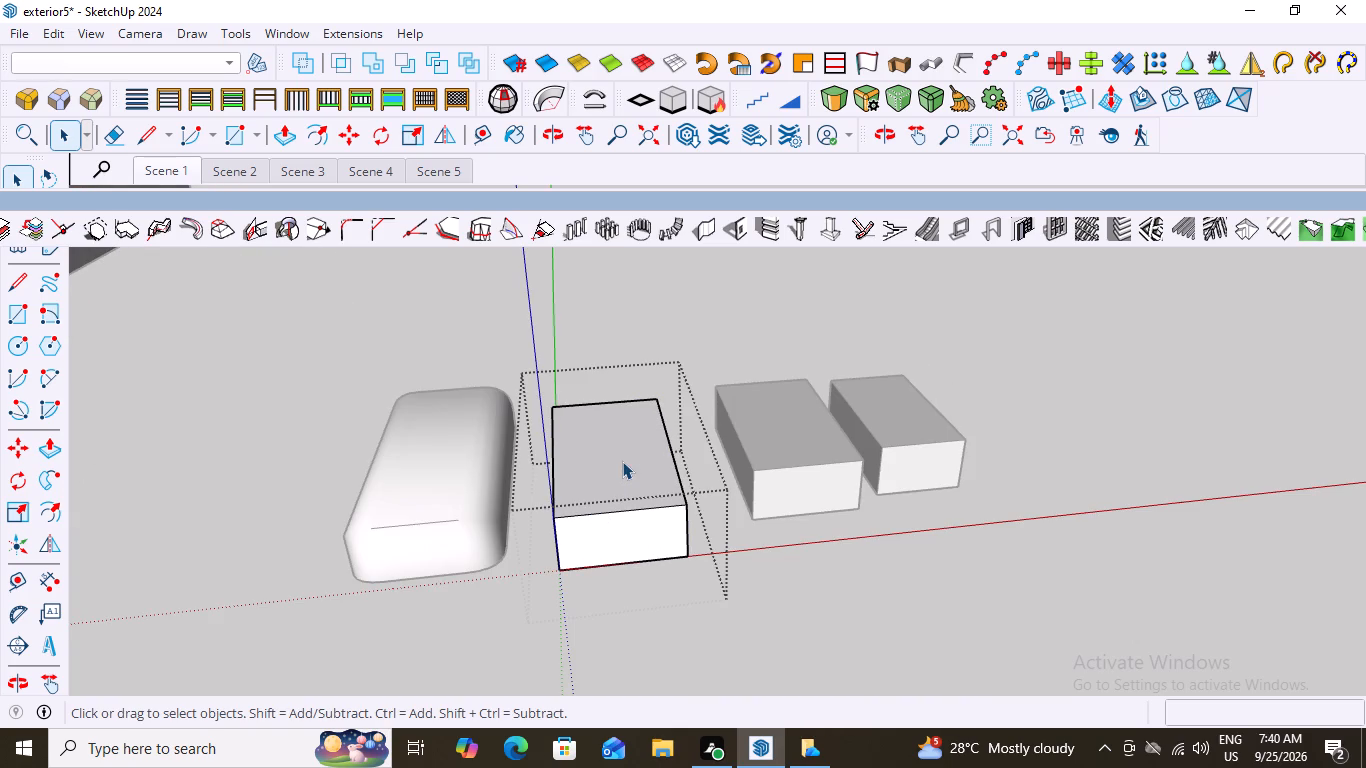
{"action": "left_click", "coordinate": [755, 328]}
{"action": "left_click", "coordinate": [610, 466]}
{"action": "scroll", "coordinate": [665, 534], "scroll_direction": "down", "scroll_amount": 3}
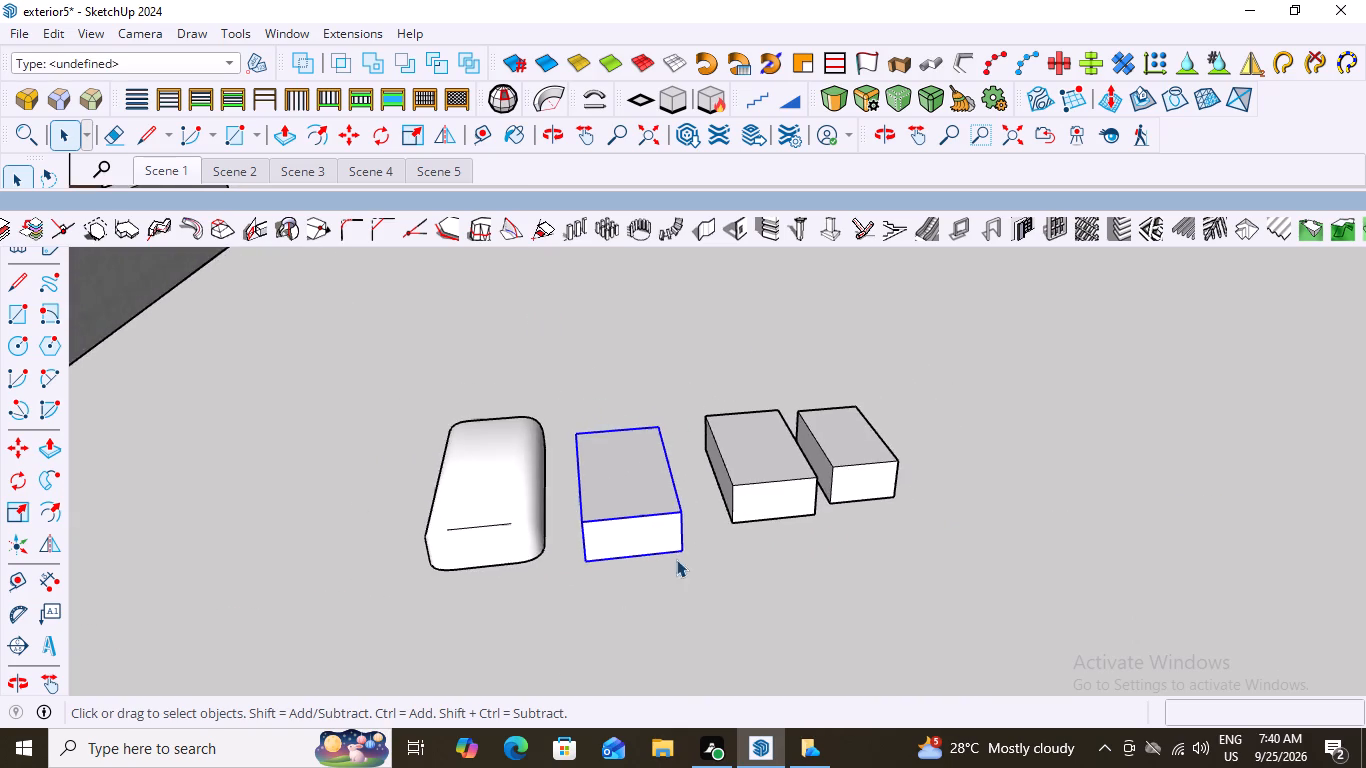
{"action": "middle_click_drag", "start_coordinate": [692, 557], "coordinate": [544, 475]}
{"action": "scroll", "coordinate": [544, 475], "scroll_direction": "up", "scroll_amount": 2}
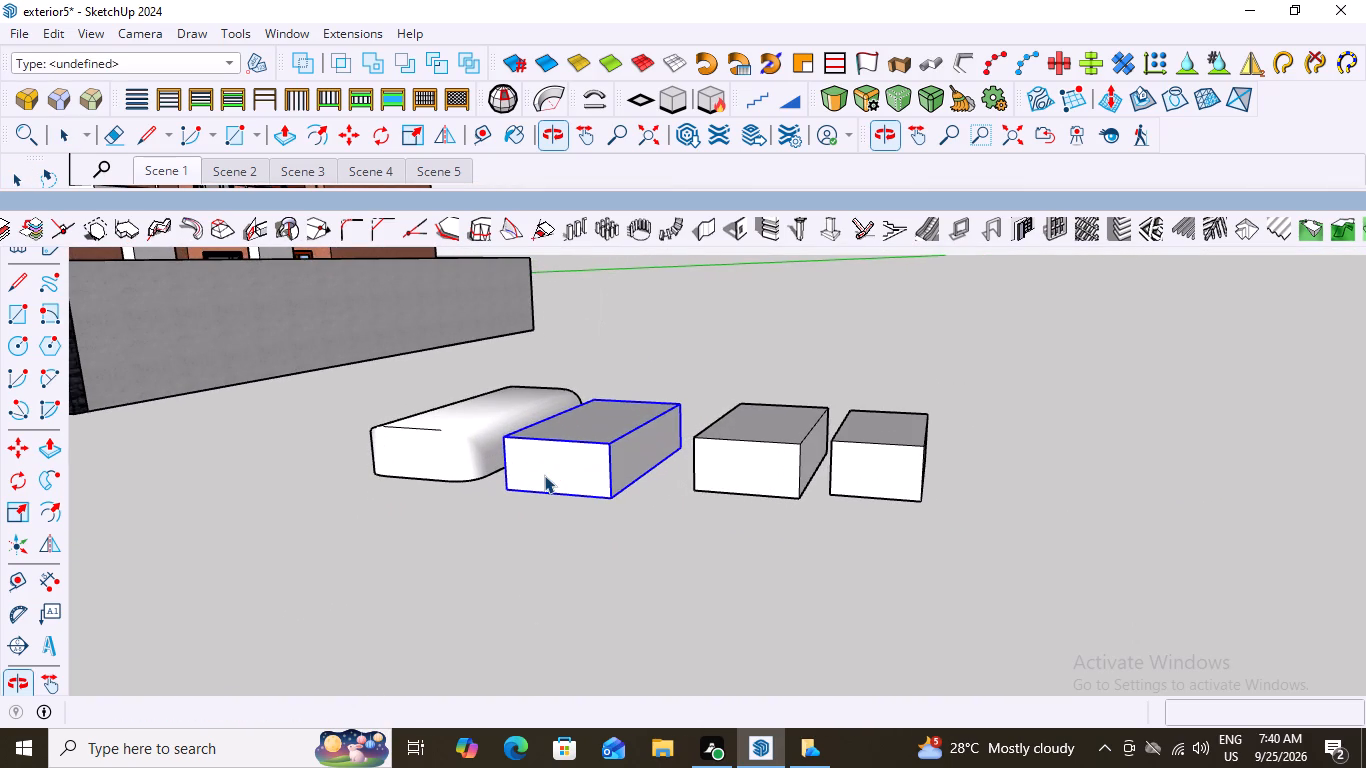
{"action": "scroll", "coordinate": [557, 483], "scroll_direction": "up", "scroll_amount": 2}
{"action": "left_click", "coordinate": [579, 461]}
{"action": "triple_click", "coordinate": [597, 448]}
{"action": "scroll", "coordinate": [602, 454], "scroll_direction": "up", "scroll_amount": 2}
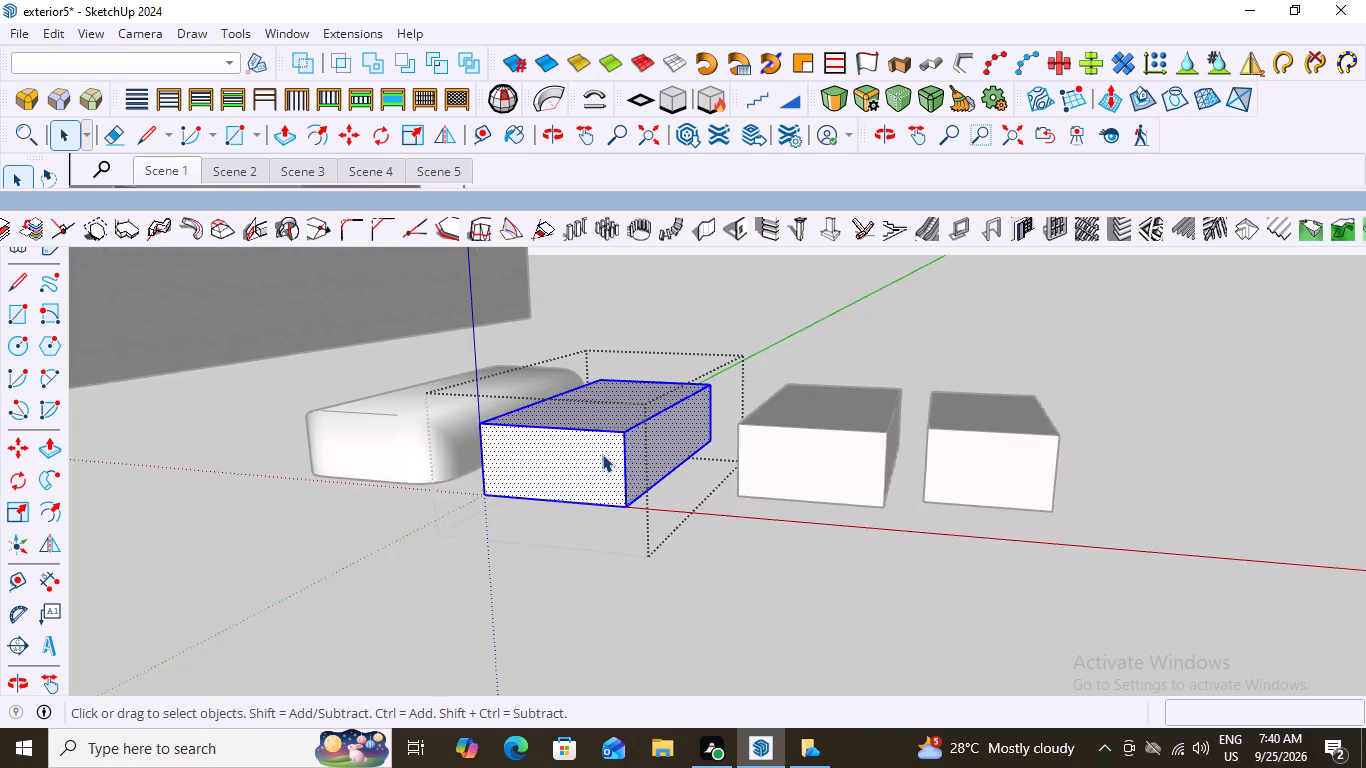
{"action": "scroll", "coordinate": [602, 454], "scroll_direction": "up", "scroll_amount": 1}
{"action": "left_click", "coordinate": [614, 395]}
{"action": "scroll", "coordinate": [596, 467], "scroll_direction": "up", "scroll_amount": 2}
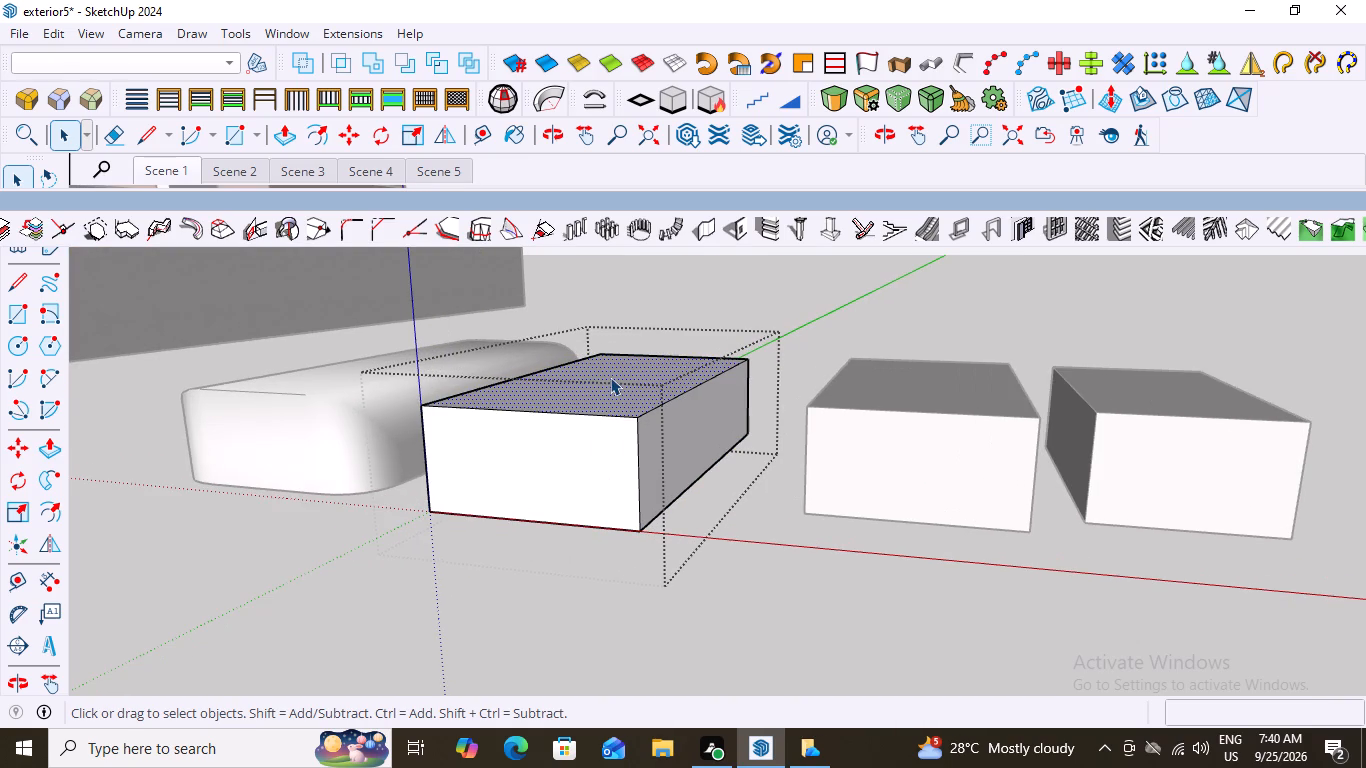
{"action": "left_click", "coordinate": [610, 377]}
{"action": "scroll", "coordinate": [618, 491], "scroll_direction": "up", "scroll_amount": 2}
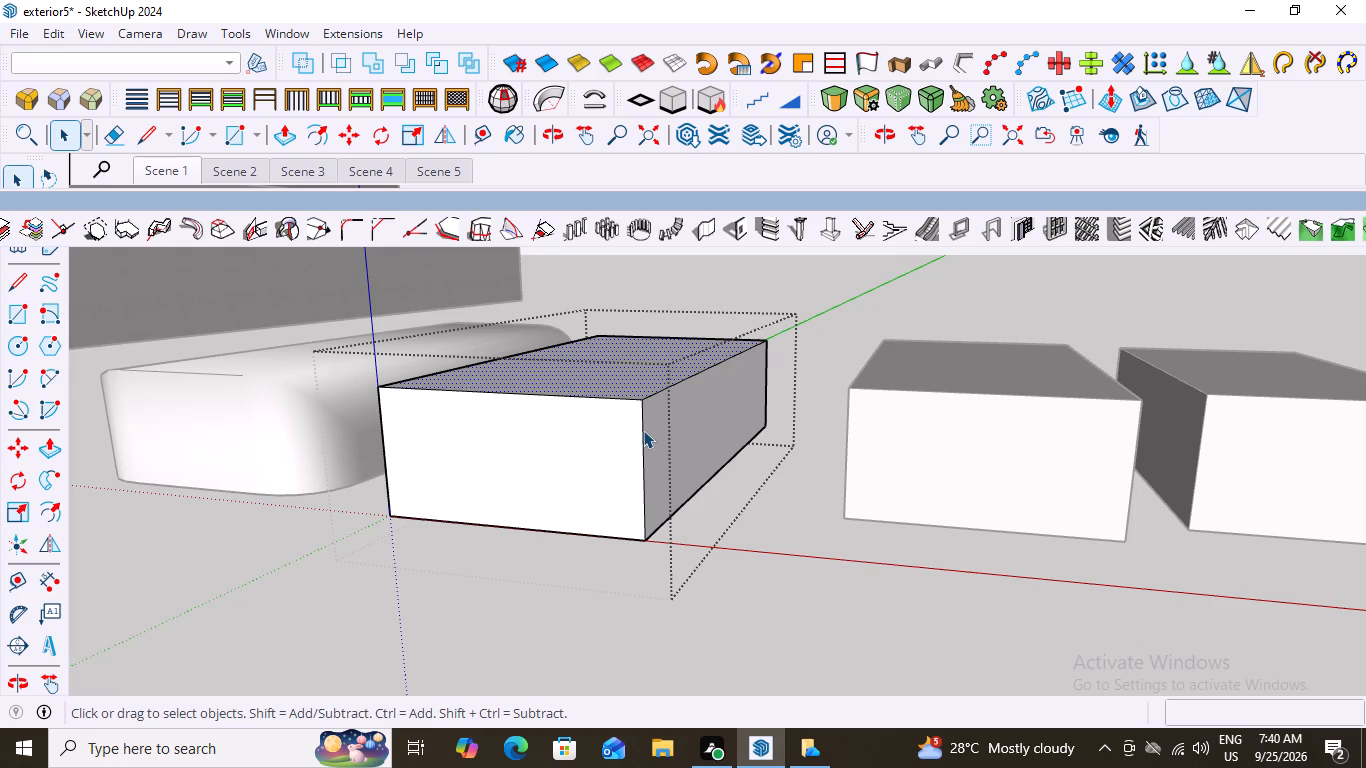
{"action": "left_click", "coordinate": [642, 426]}
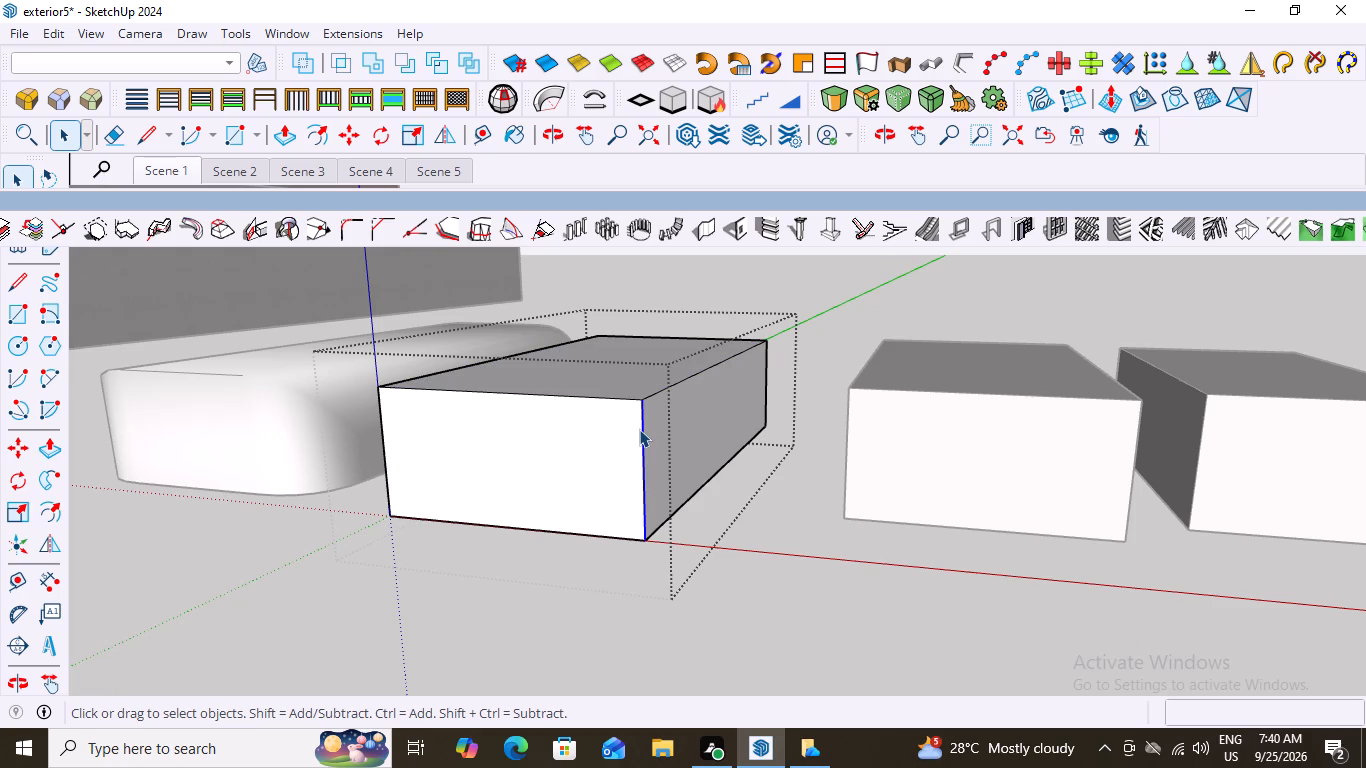
{"action": "left_click", "coordinate": [624, 396], "text": "shift"}
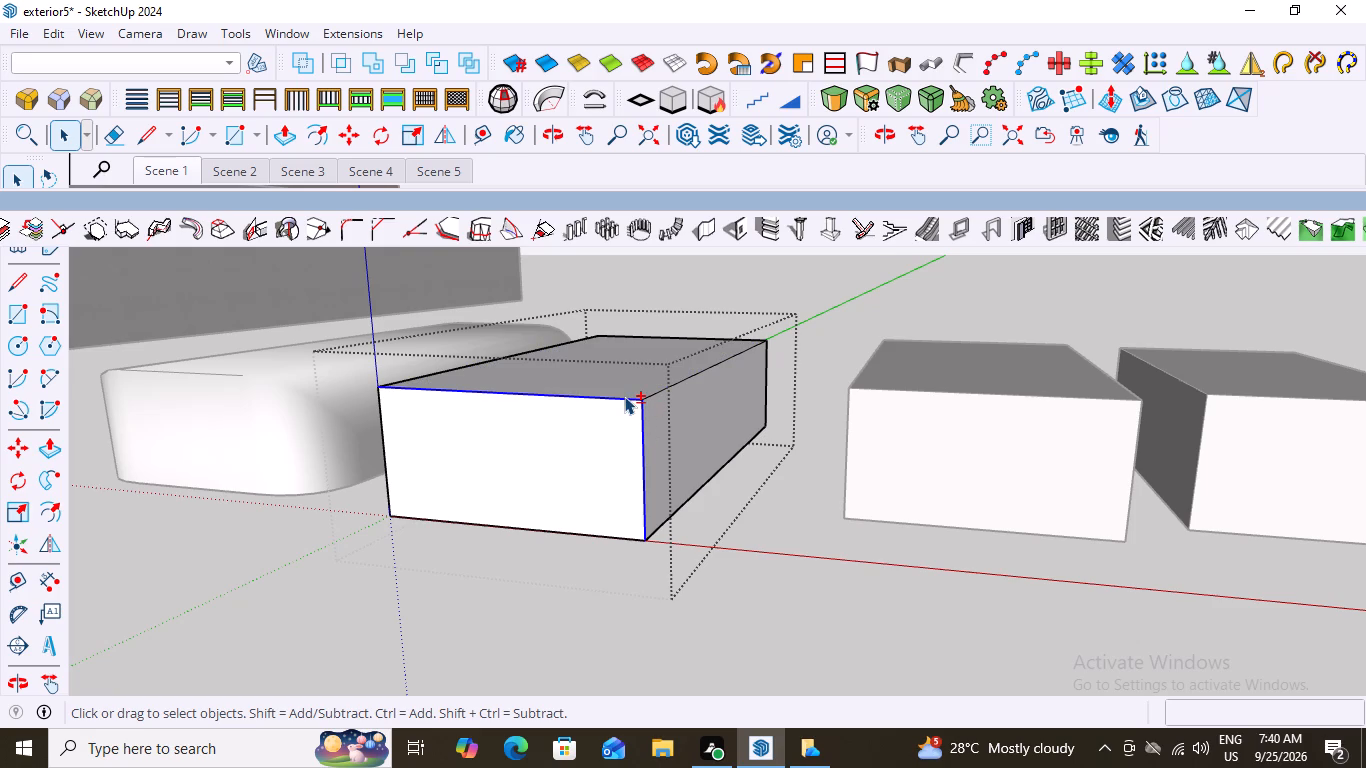
{"action": "left_click", "coordinate": [850, 87]}
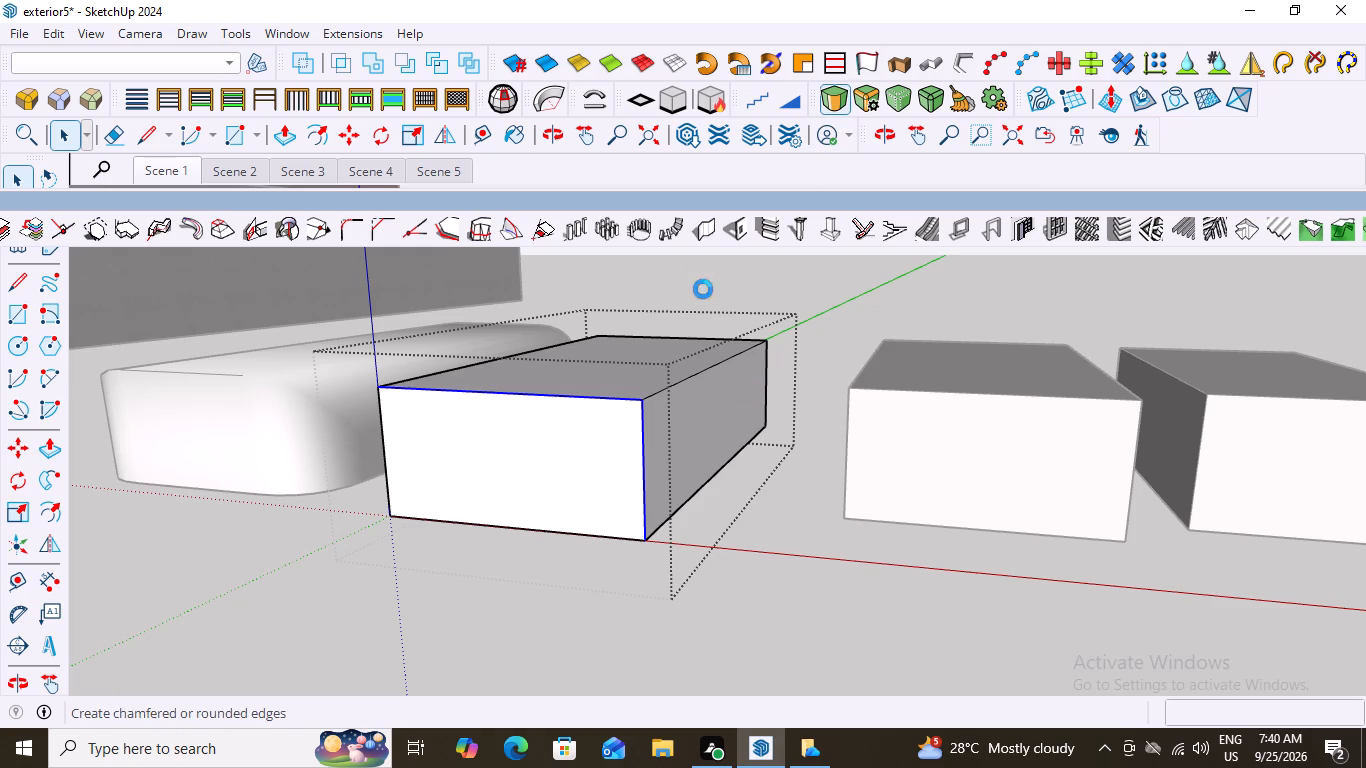
{"action": "left_click", "coordinate": [642, 416]}
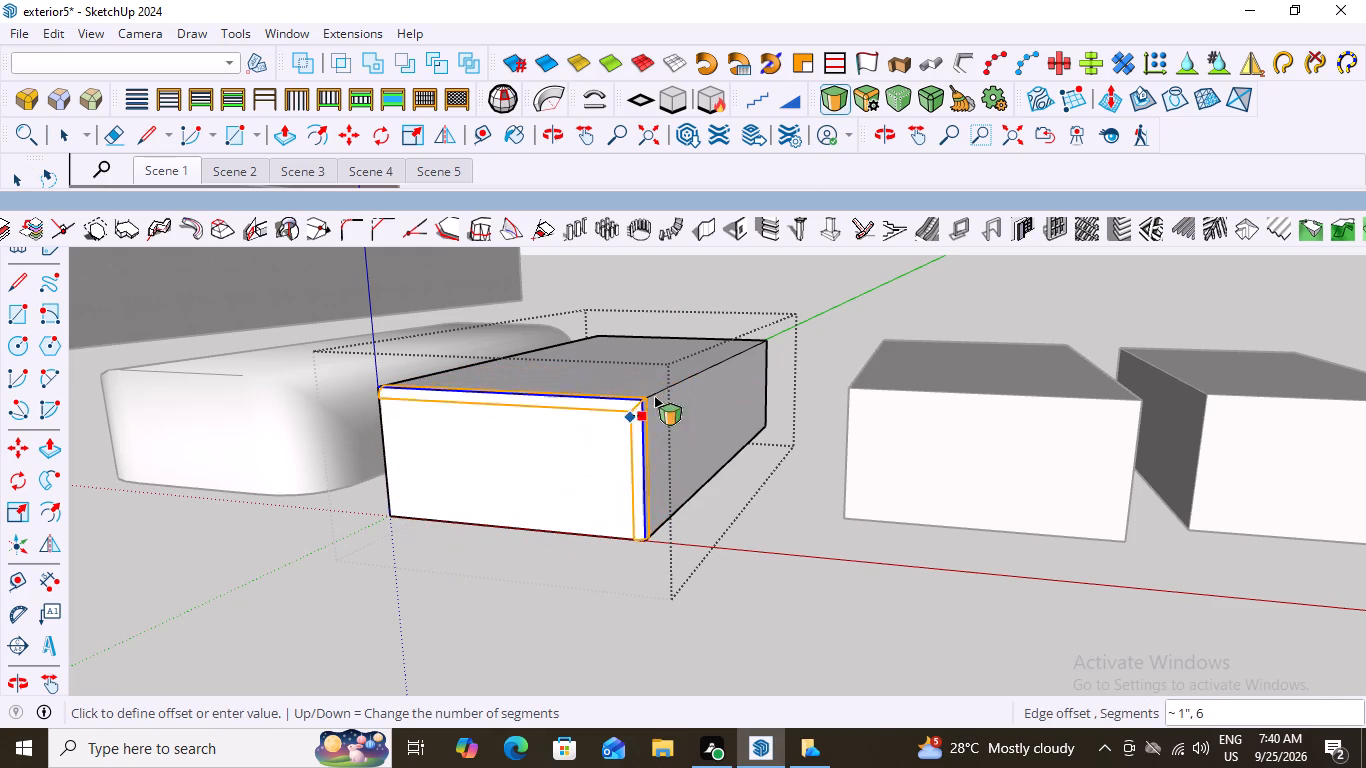
{"action": "left_click", "coordinate": [532, 499]}
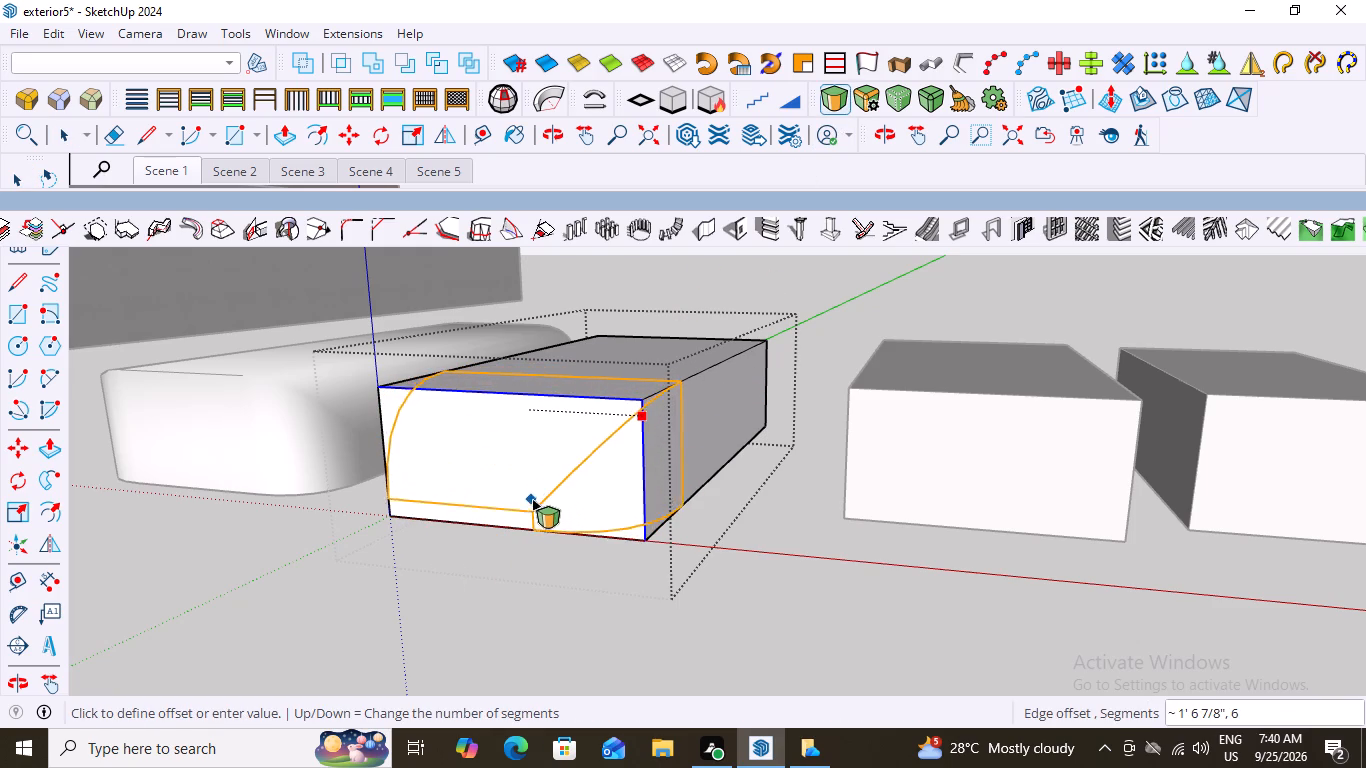
Examine the second box's rounded front edges from several sides, comparing them with the fully rounded box beside it.
{"action": "scroll", "coordinate": [621, 604], "scroll_direction": "down", "scroll_amount": 4}
{"action": "middle_click_drag", "start_coordinate": [551, 588], "coordinate": [811, 578]}
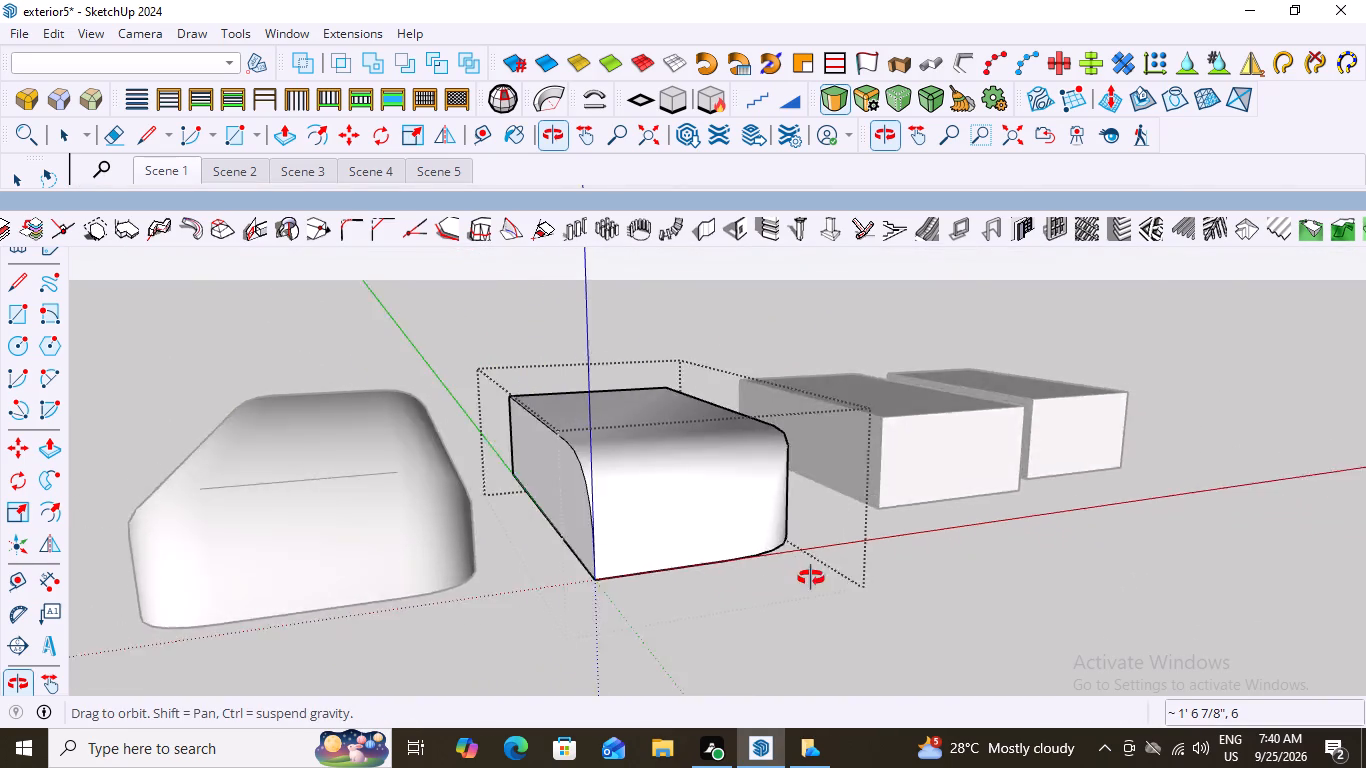
{"action": "middle_click_drag", "start_coordinate": [811, 578], "coordinate": [462, 530]}
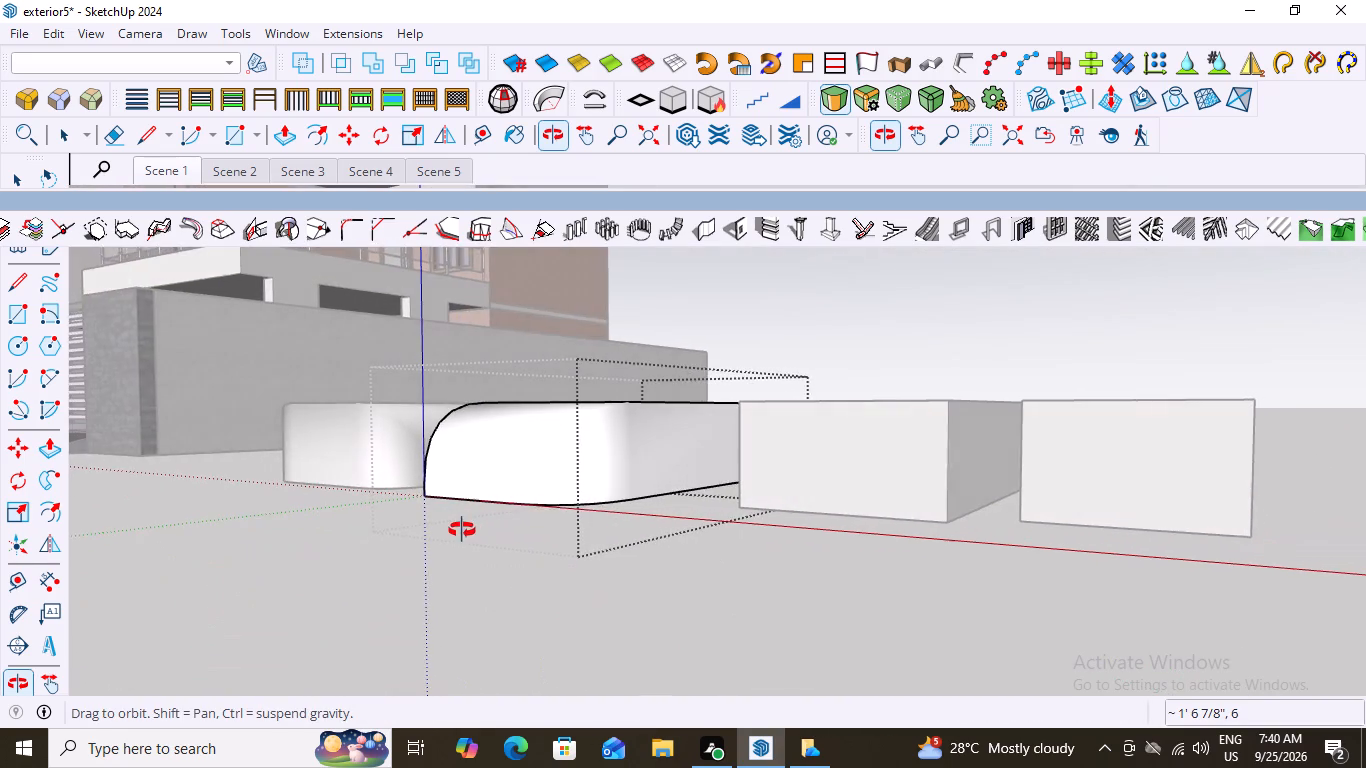
{"action": "middle_click_drag", "start_coordinate": [462, 530], "coordinate": [802, 655]}
{"action": "scroll", "coordinate": [797, 608], "scroll_direction": "down", "scroll_amount": 4}
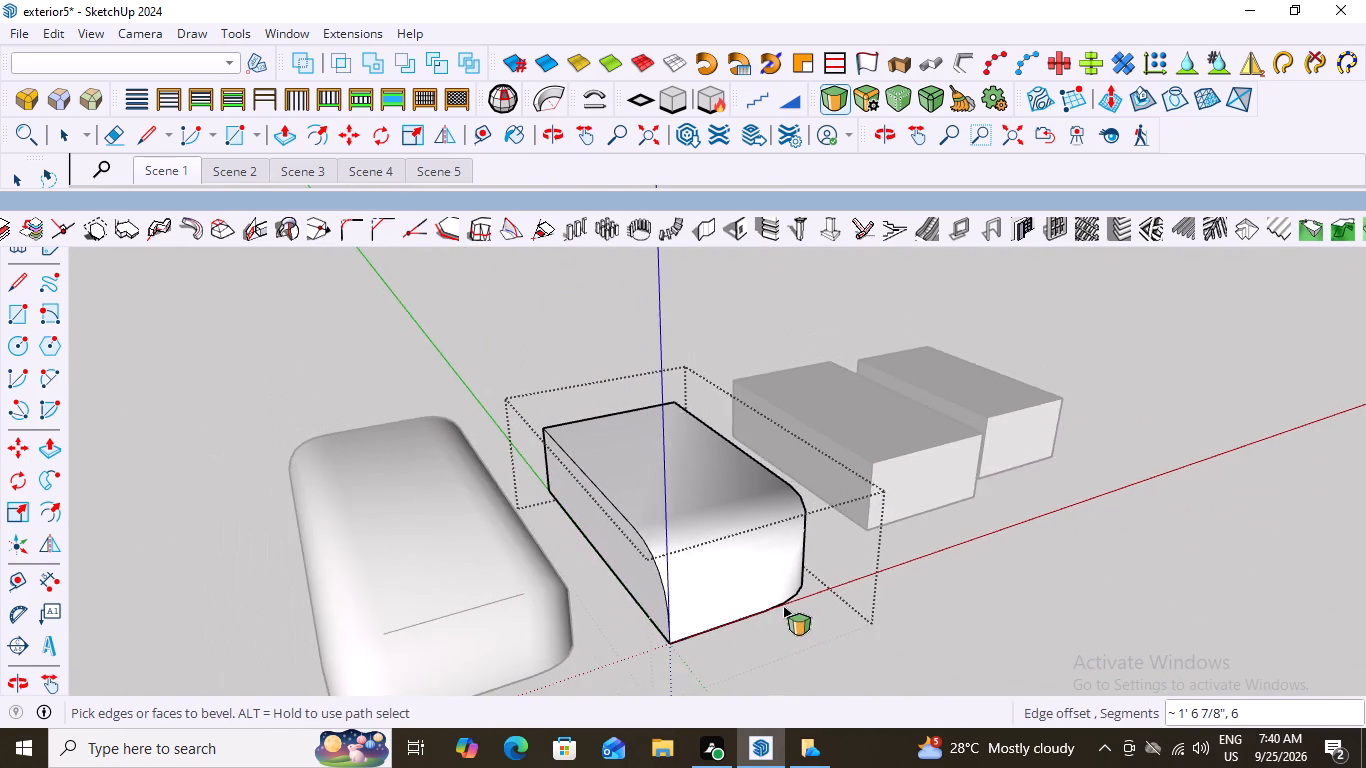
{"action": "scroll", "coordinate": [783, 606], "scroll_direction": "down", "scroll_amount": 3}
{"action": "middle_click_drag", "start_coordinate": [629, 558], "coordinate": [1061, 632]}
{"action": "scroll", "coordinate": [1061, 631], "scroll_direction": "up", "scroll_amount": 1}
{"action": "middle_click_drag", "start_coordinate": [642, 519], "coordinate": [1001, 551]}
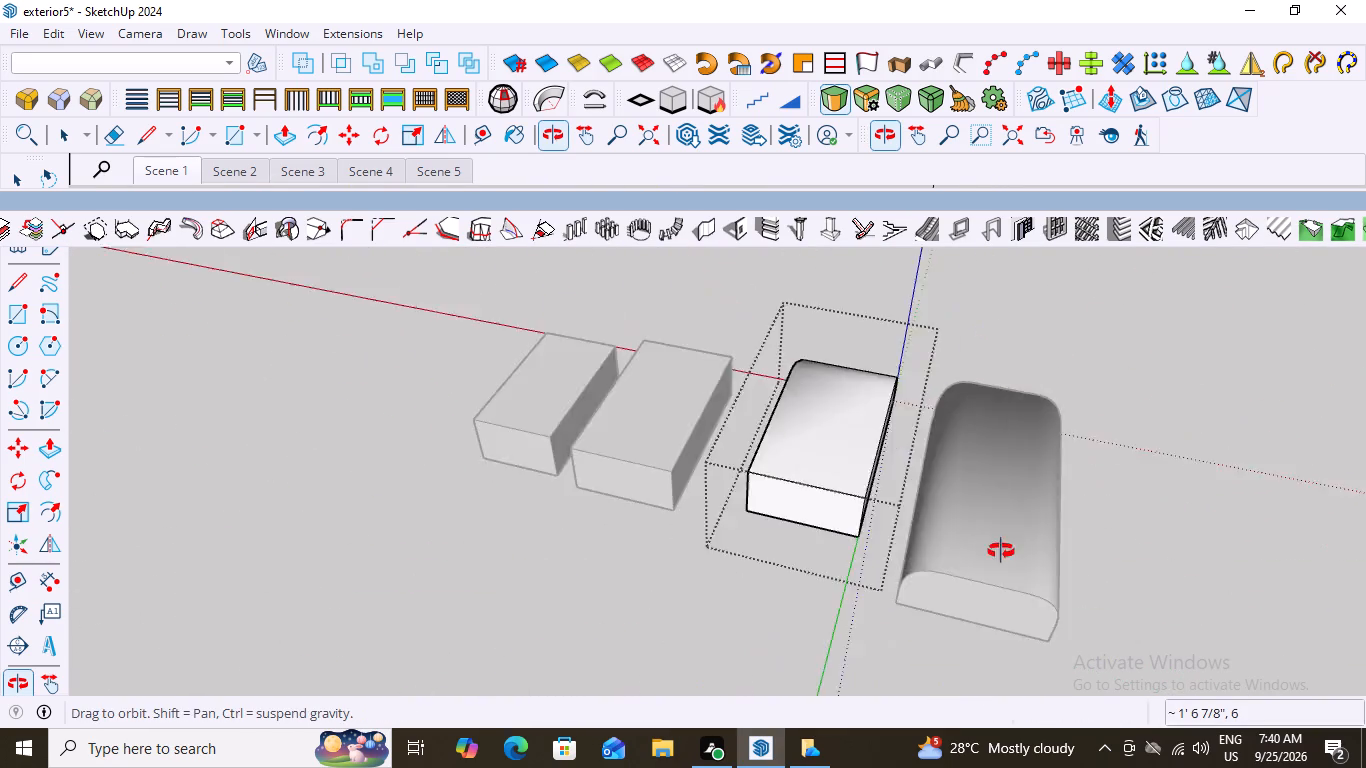
Inside the second box's group, round the back short top edge and back vertical edge facing the first box, about 1' 8 5/16" offset, 6 segments.
{"action": "middle_click_drag", "start_coordinate": [1001, 551], "coordinate": [1058, 517]}
{"action": "scroll", "coordinate": [861, 514], "scroll_direction": "up", "scroll_amount": 3}
{"action": "middle_click_drag", "start_coordinate": [883, 502], "coordinate": [888, 429]}
{"action": "scroll", "coordinate": [865, 556], "scroll_direction": "up", "scroll_amount": 3}
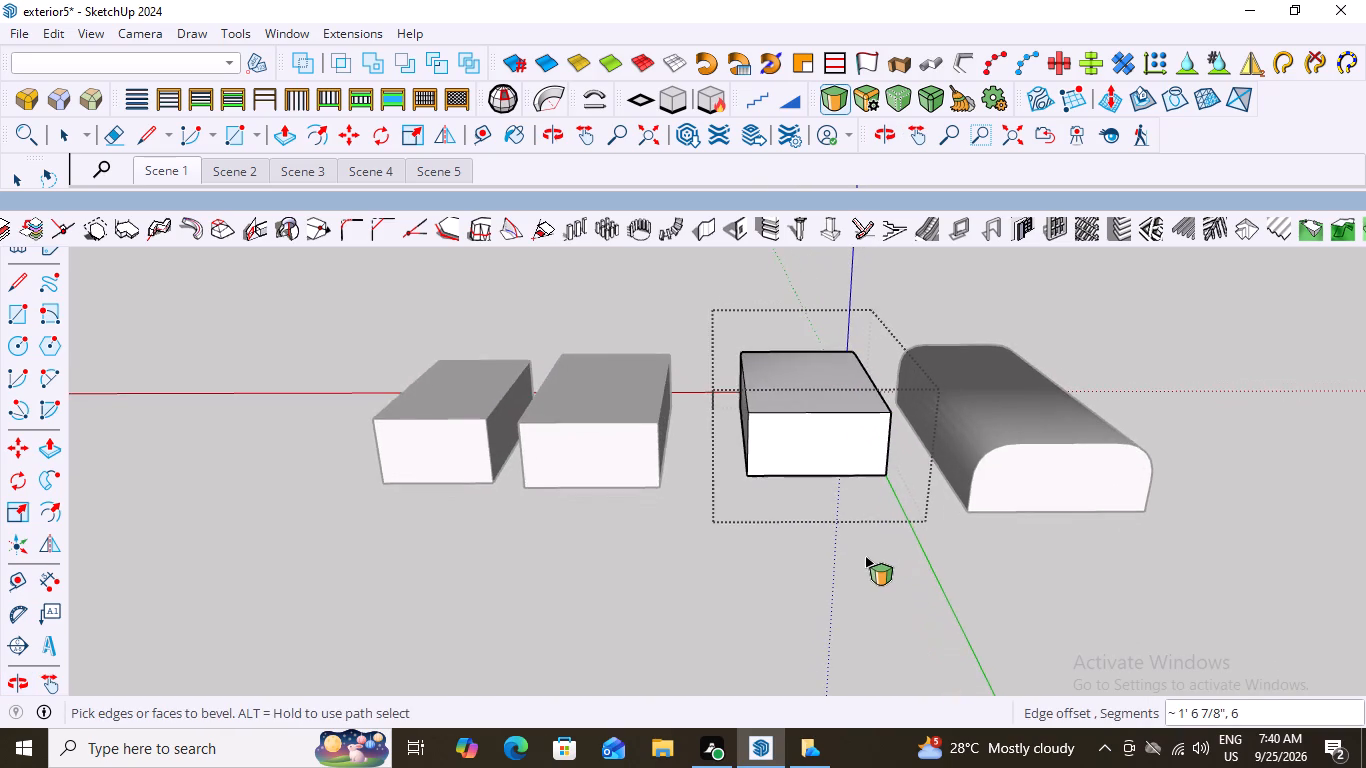
{"action": "scroll", "coordinate": [865, 556], "scroll_direction": "up", "scroll_amount": 3}
{"action": "key", "text": "space"}
{"action": "scroll", "coordinate": [875, 418], "scroll_direction": "up", "scroll_amount": 6}
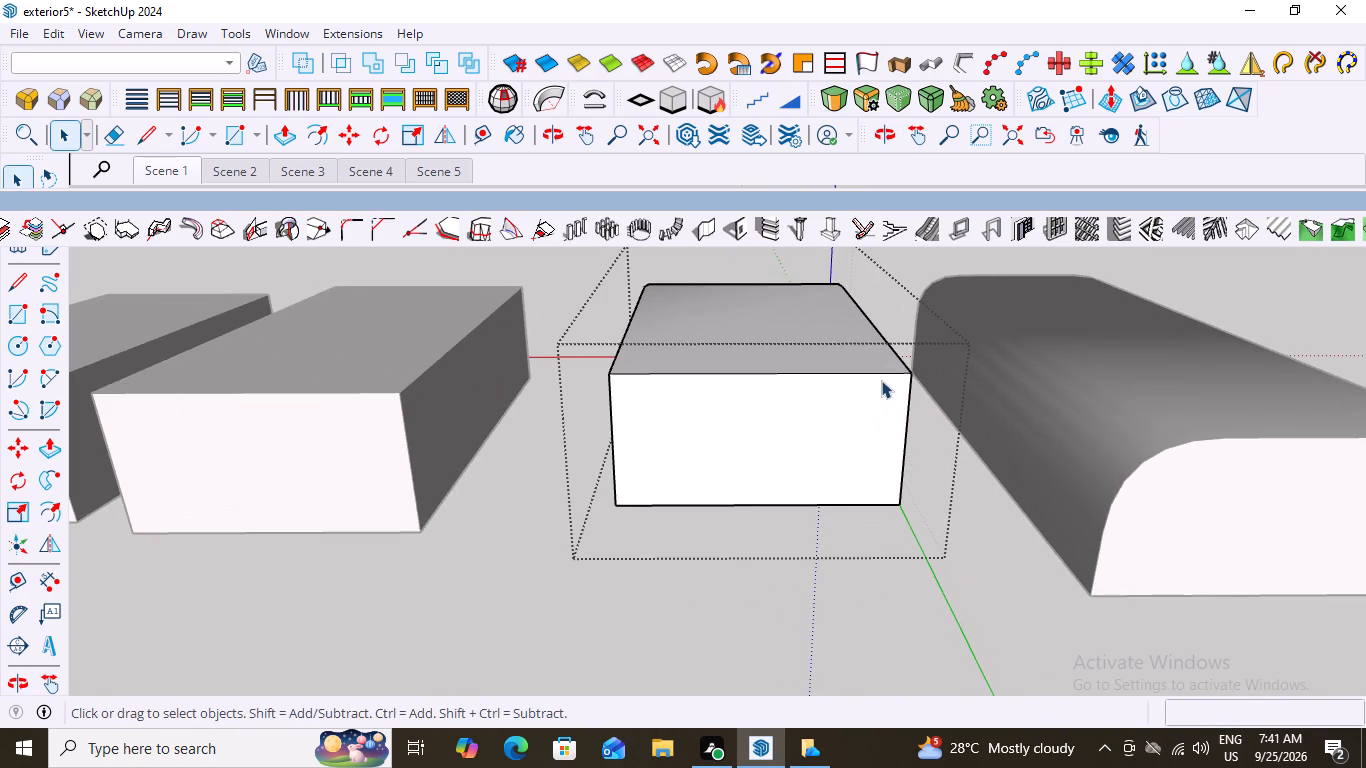
{"action": "left_click", "coordinate": [881, 370]}
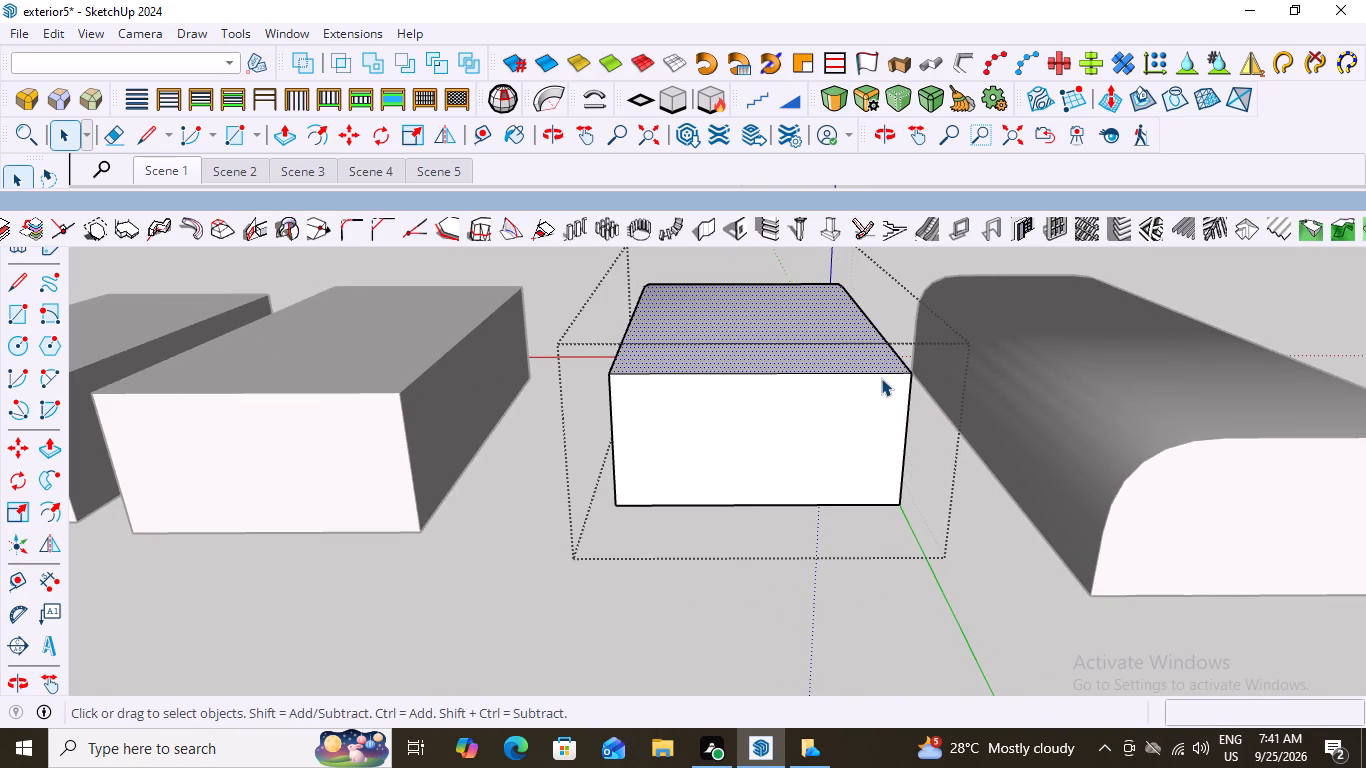
{"action": "left_click", "coordinate": [852, 342], "text": "shift"}
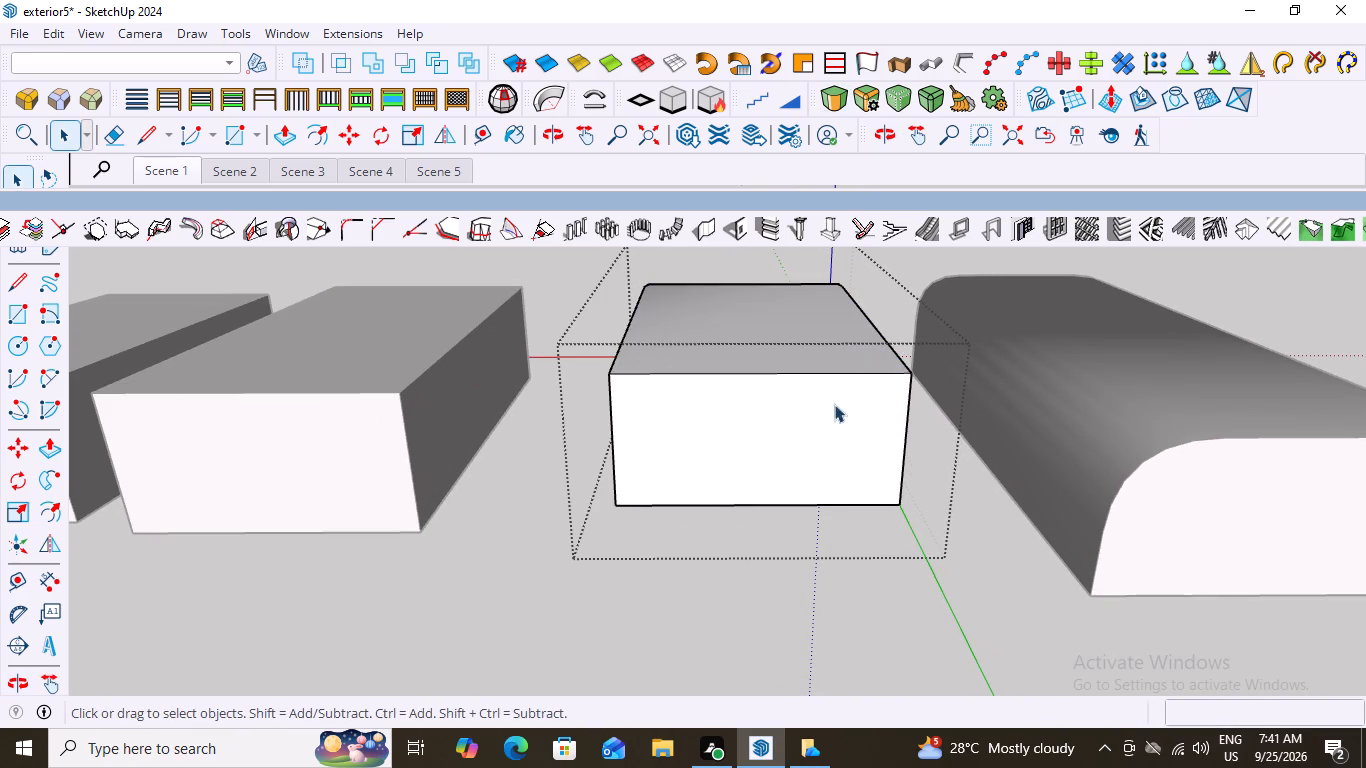
{"action": "left_click", "coordinate": [890, 371]}
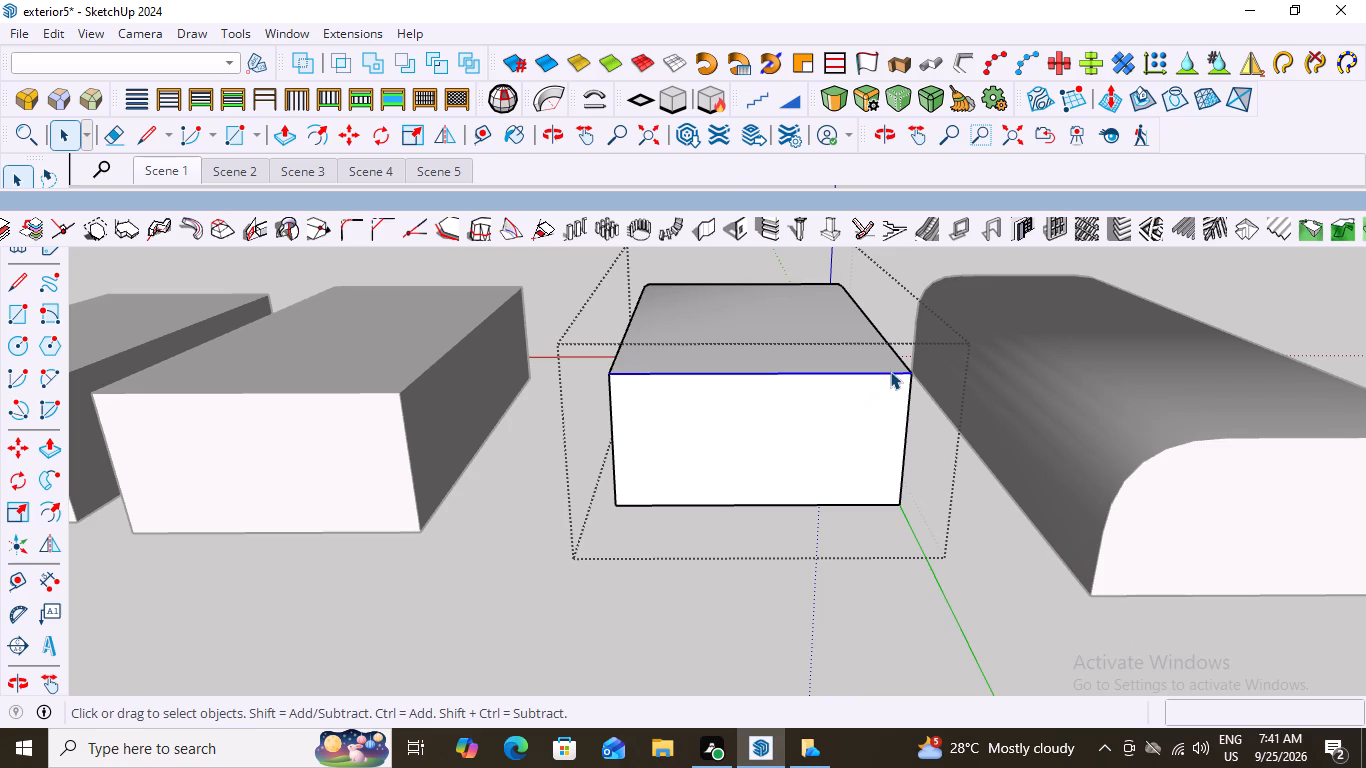
{"action": "left_click", "coordinate": [905, 424], "text": "shift"}
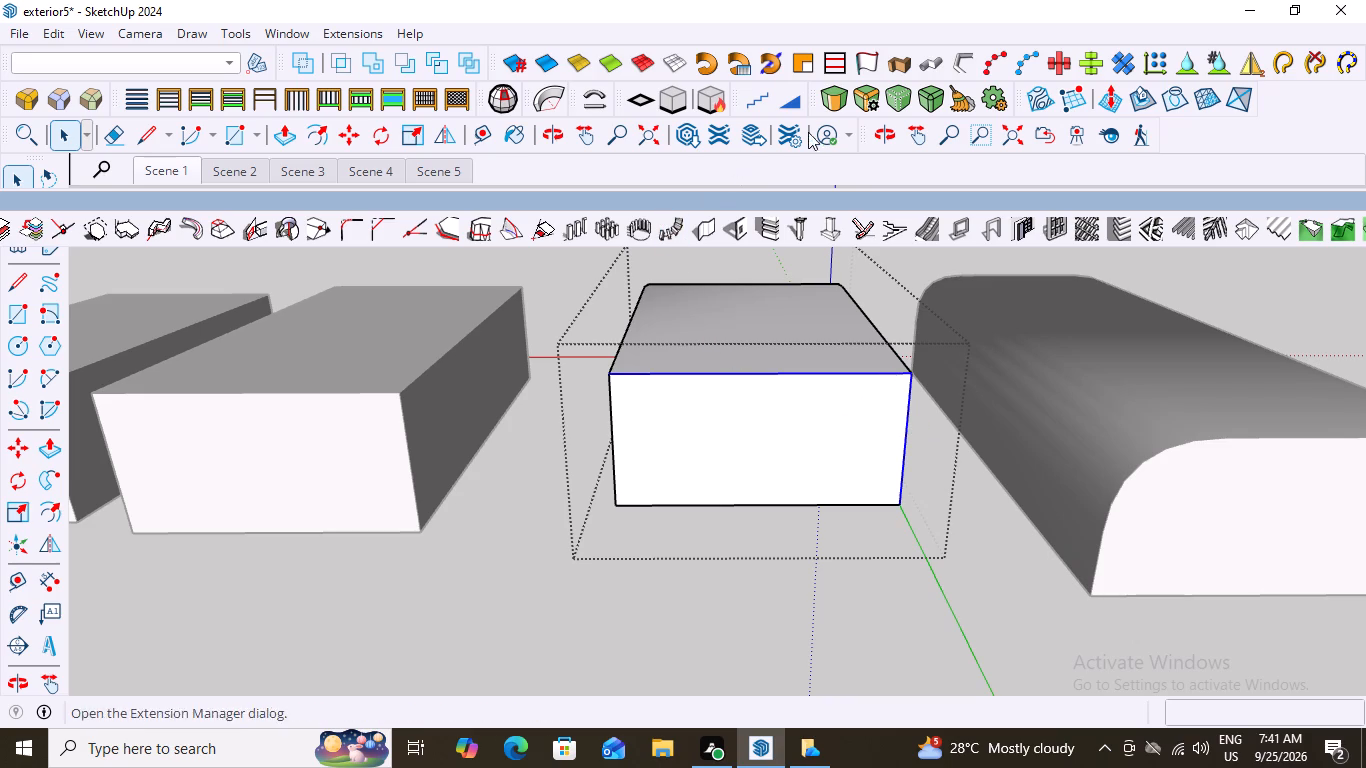
{"action": "left_click", "coordinate": [837, 103]}
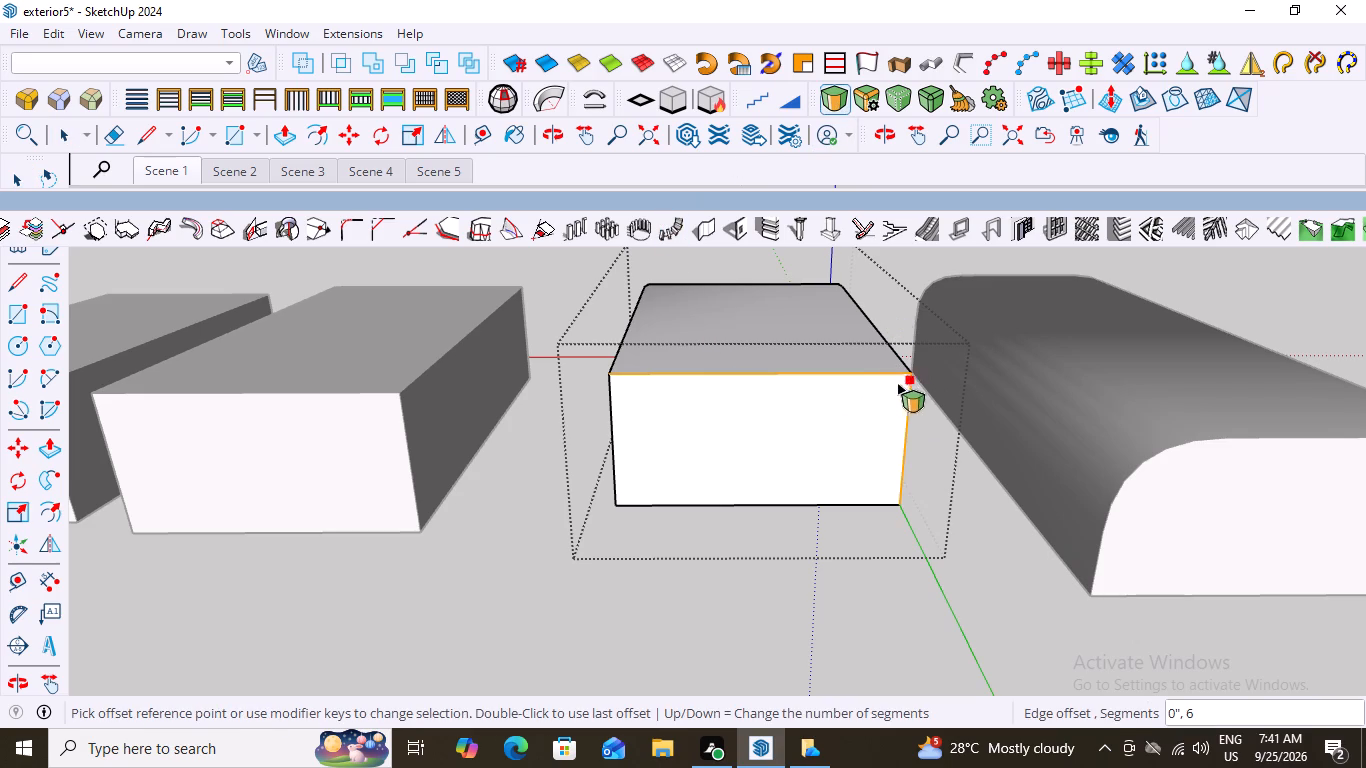
{"action": "left_click", "coordinate": [911, 372]}
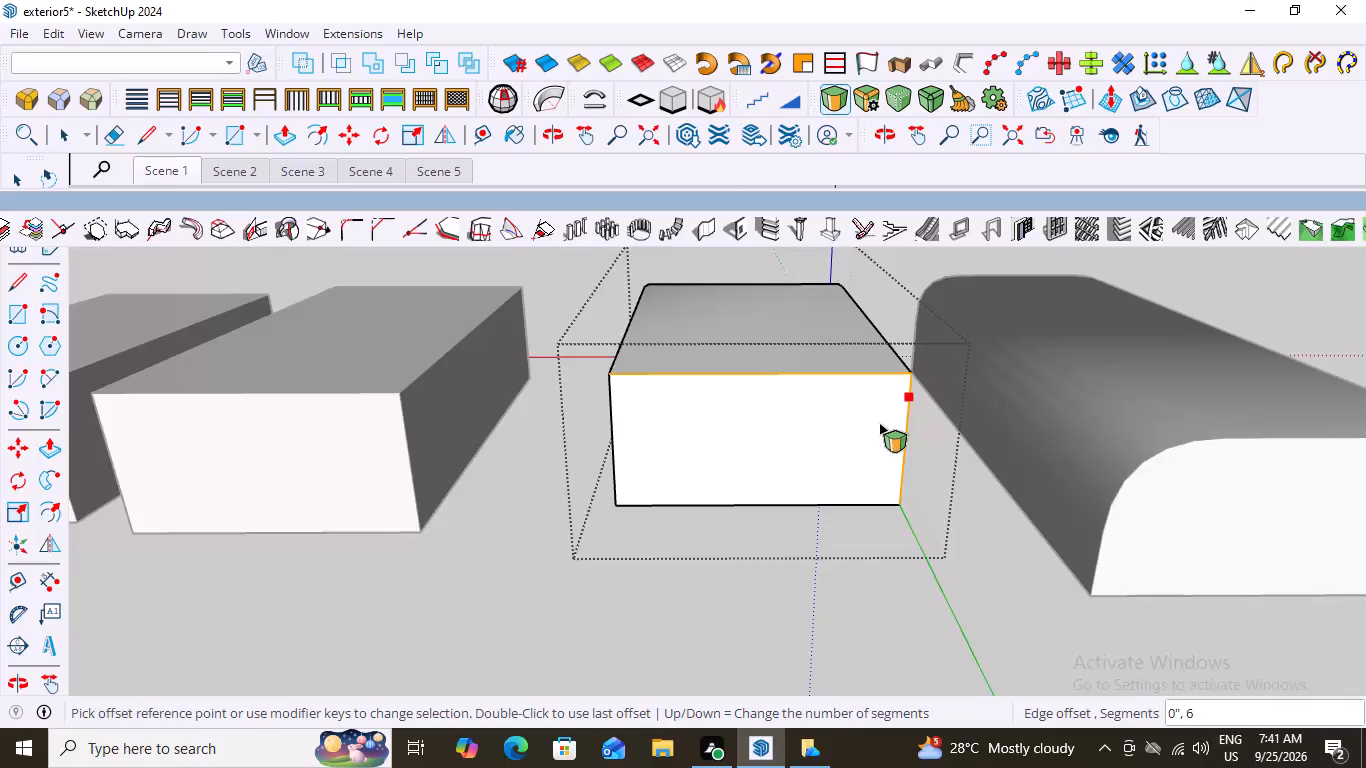
{"action": "scroll", "coordinate": [838, 445], "scroll_direction": "down", "scroll_amount": 3}
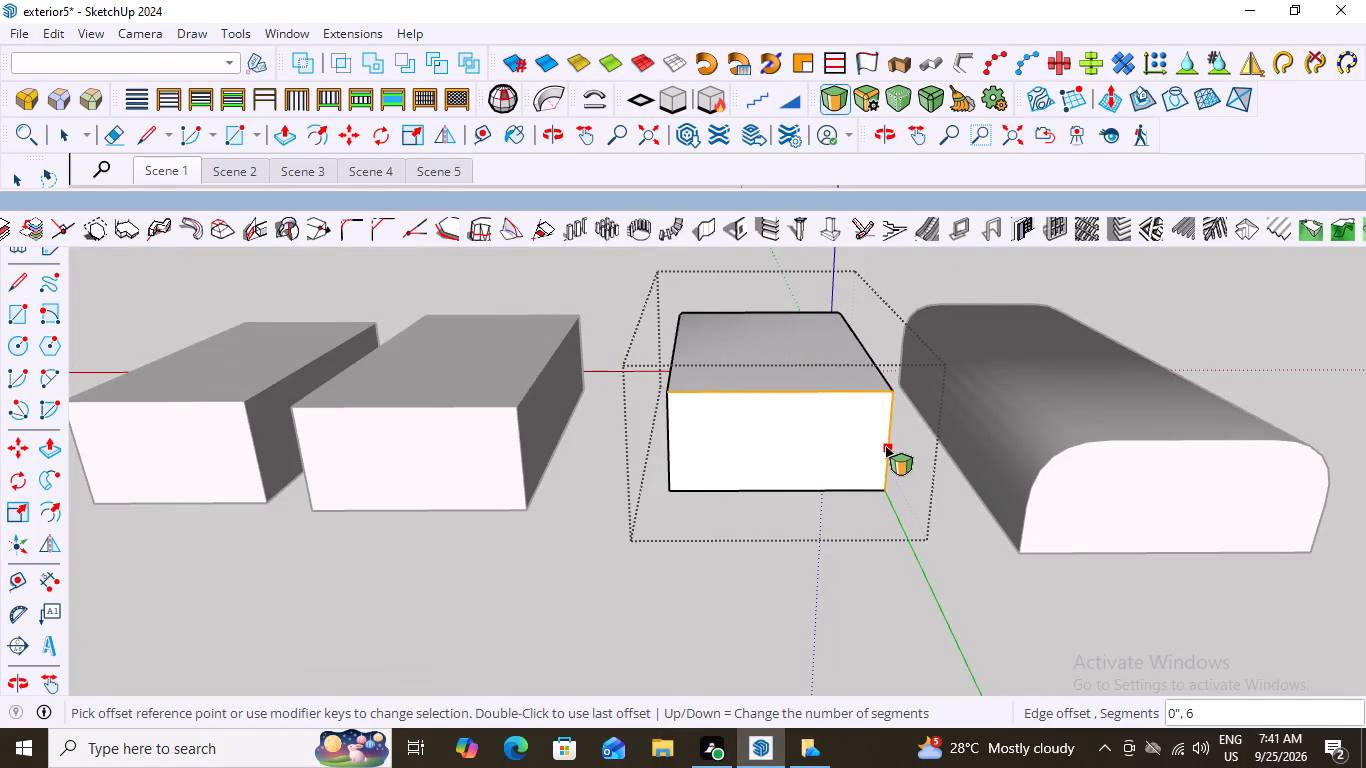
{"action": "left_click", "coordinate": [885, 446]}
{"action": "scroll", "coordinate": [846, 444], "scroll_direction": "down", "scroll_amount": 2}
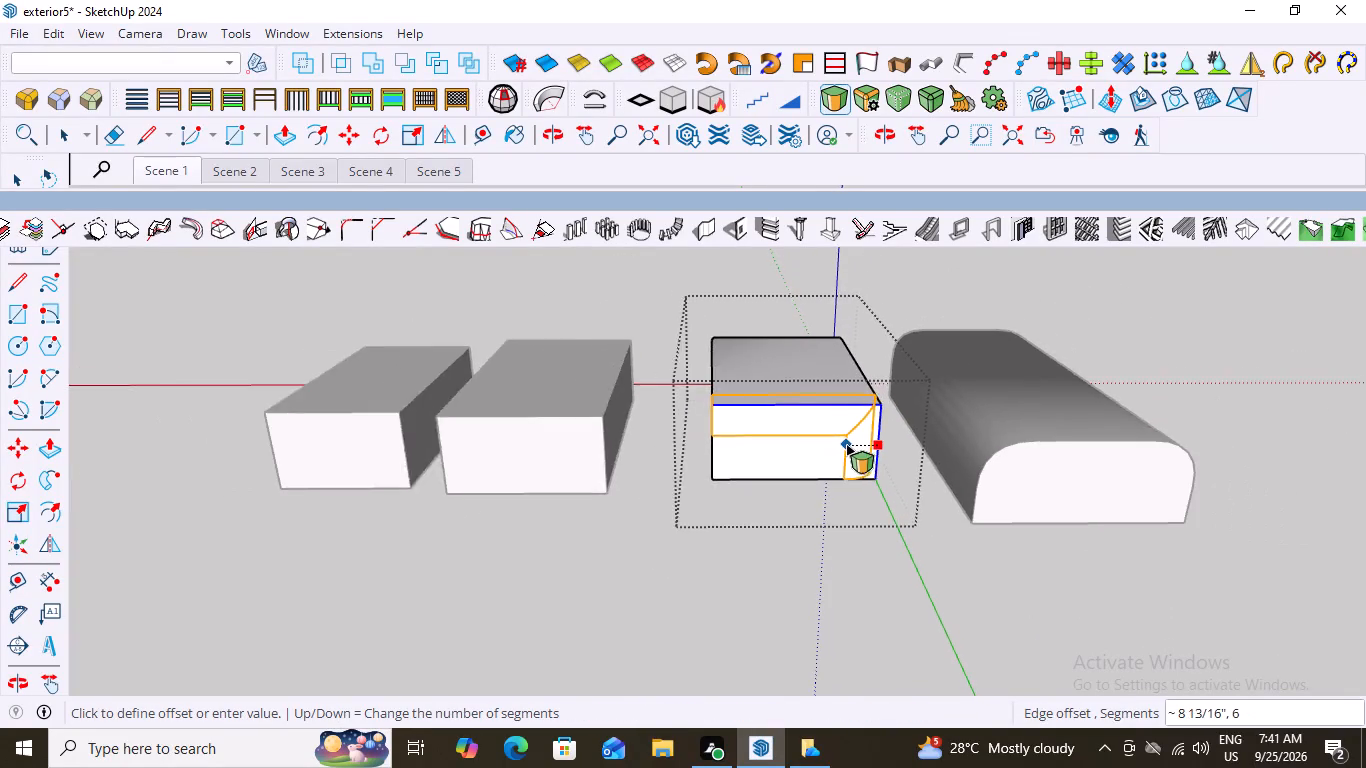
{"action": "scroll", "coordinate": [846, 444], "scroll_direction": "down", "scroll_amount": 4}
{"action": "middle_click_drag", "start_coordinate": [850, 471], "coordinate": [654, 501]}
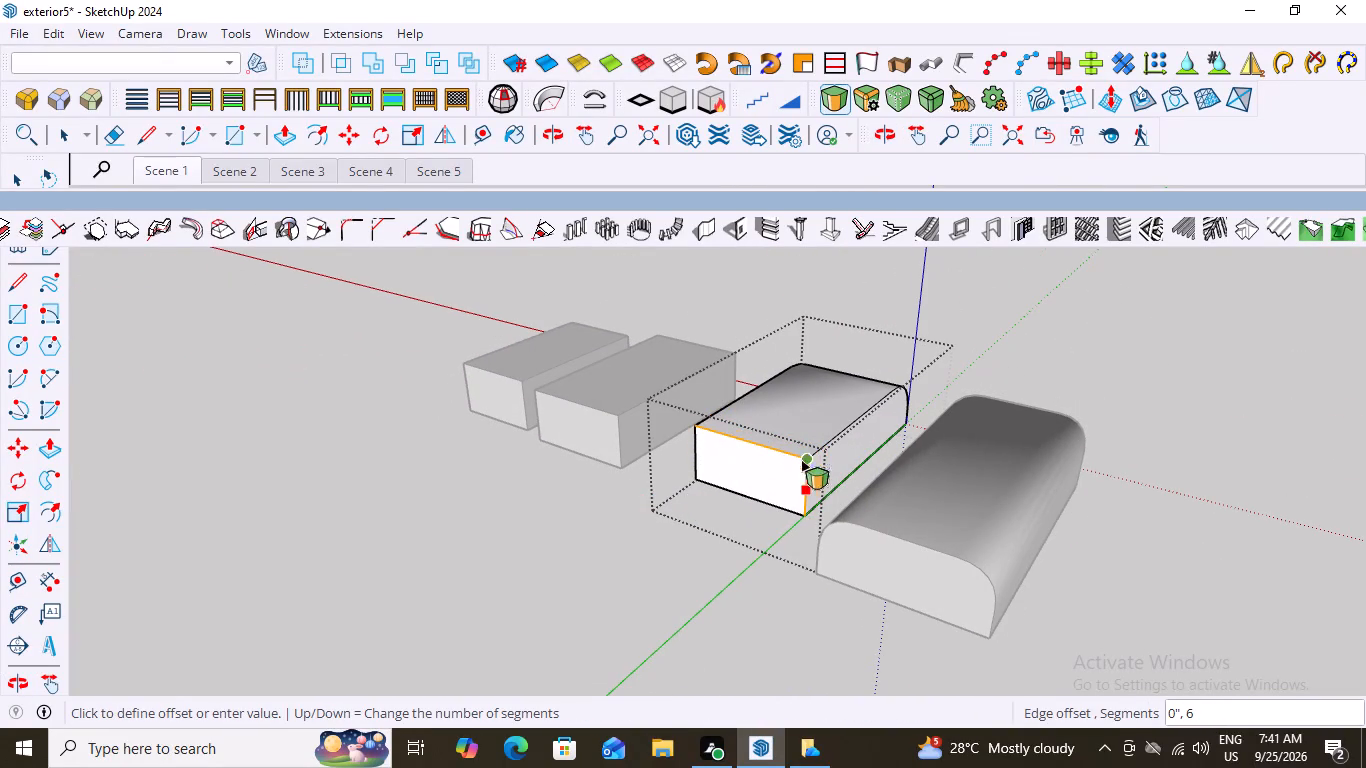
{"action": "left_click", "coordinate": [725, 522]}
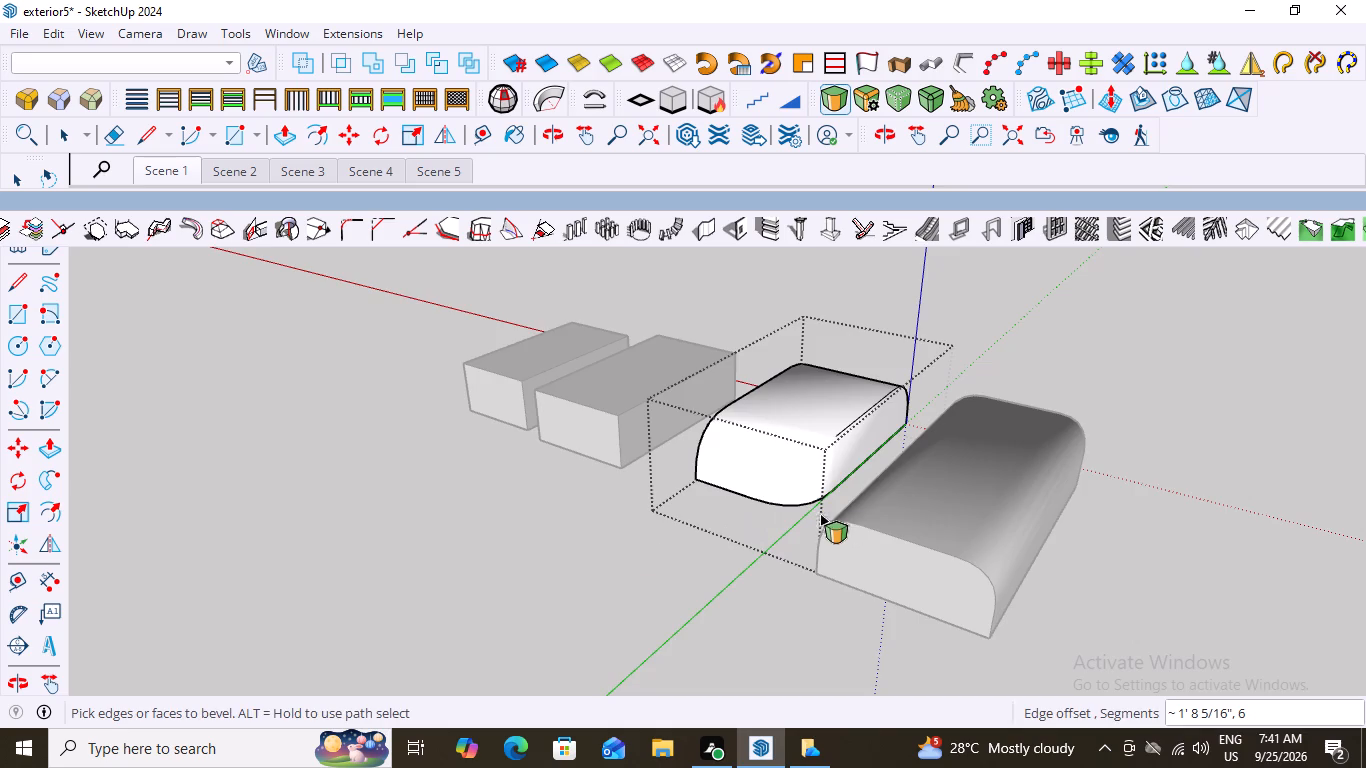
Examine the second box's rounded ends from the back, front and above beside the other boxes, and leave its group.
{"action": "middle_click_drag", "start_coordinate": [614, 537], "coordinate": [565, 667]}
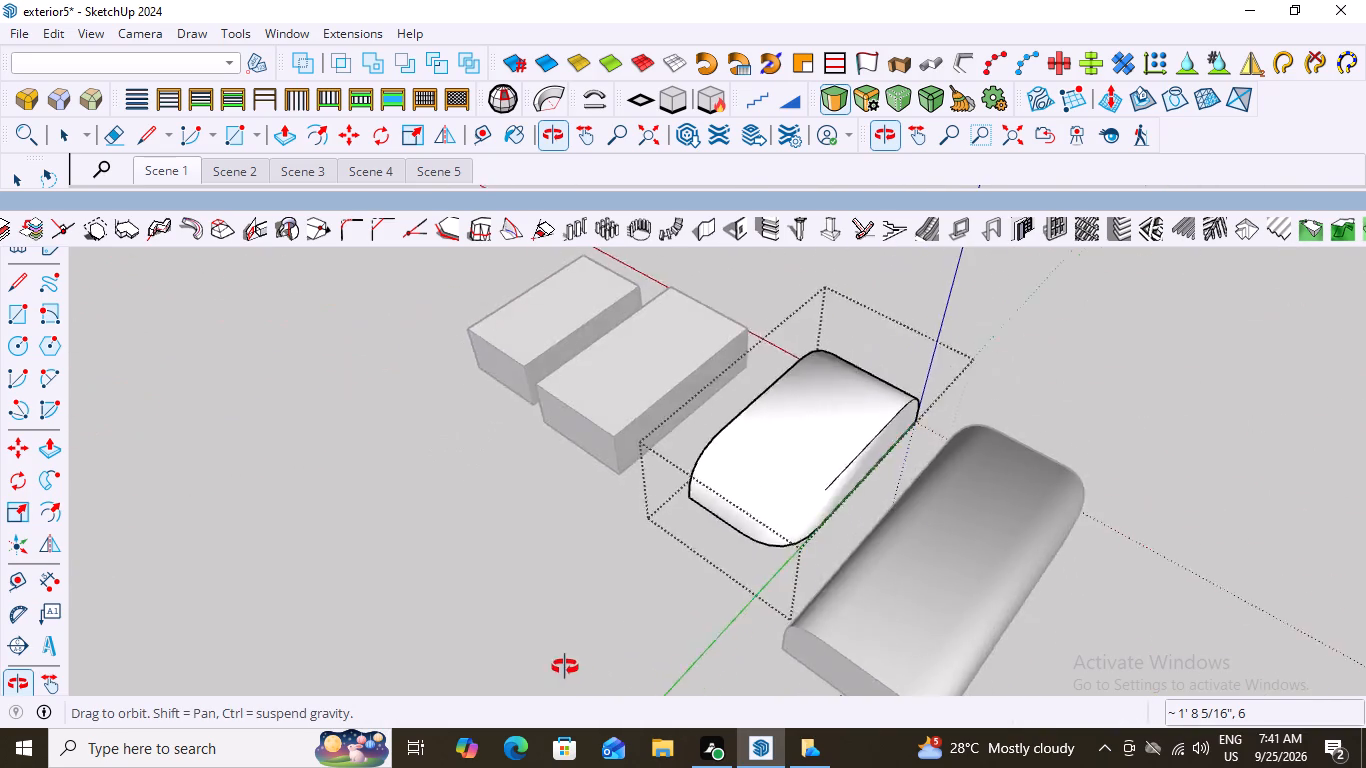
{"action": "middle_click_drag", "start_coordinate": [565, 667], "coordinate": [986, 559]}
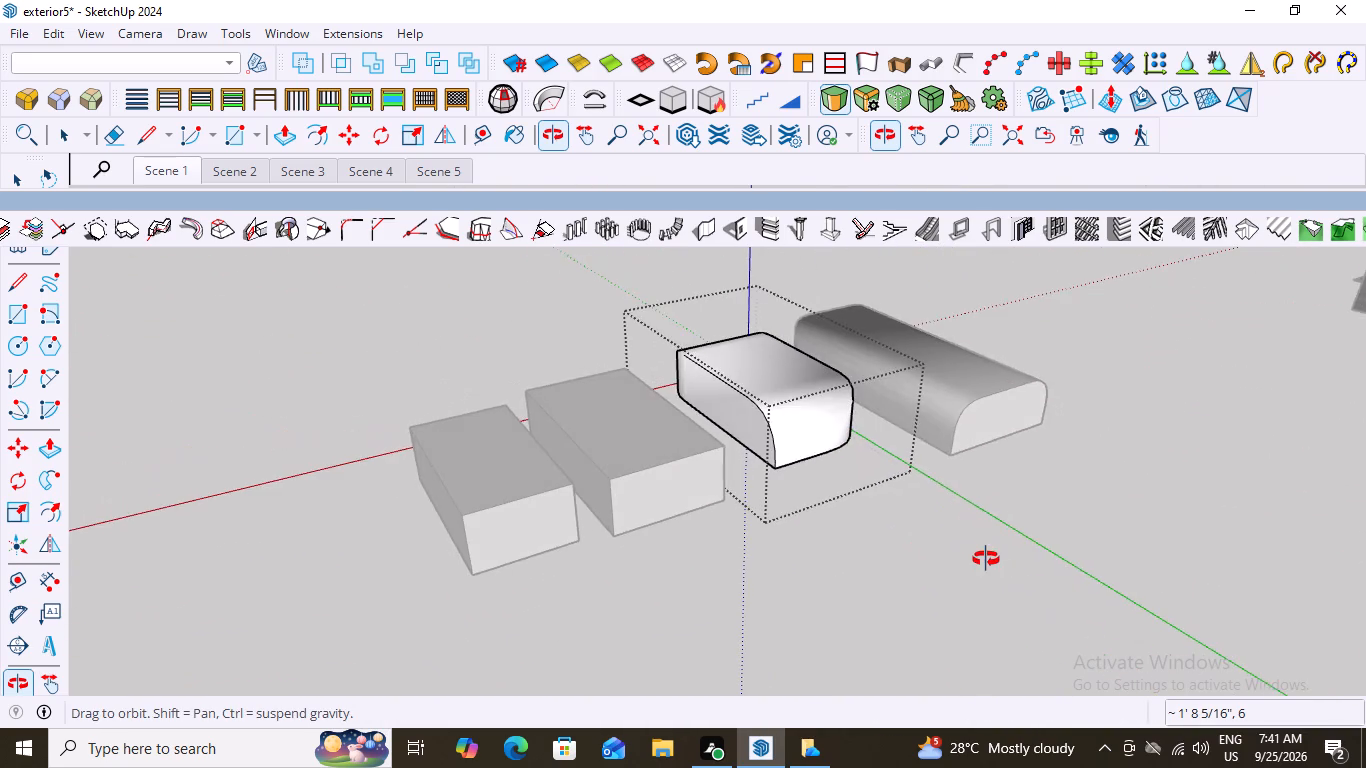
{"action": "middle_click_drag", "start_coordinate": [986, 559], "coordinate": [459, 606]}
{"action": "middle_click_drag", "start_coordinate": [1274, 475], "coordinate": [820, 505]}
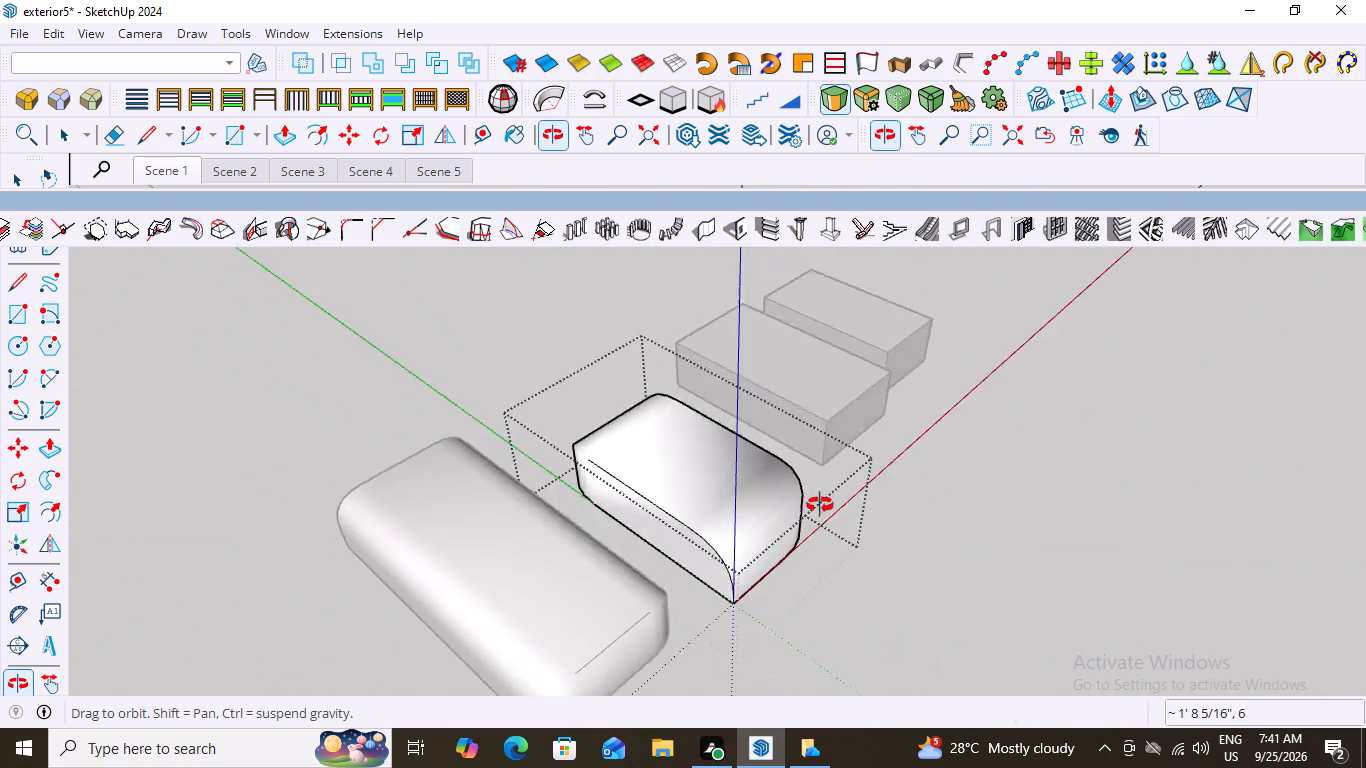
{"action": "middle_click_drag", "start_coordinate": [820, 505], "coordinate": [677, 640]}
{"action": "scroll", "coordinate": [782, 586], "scroll_direction": "down", "scroll_amount": 7}
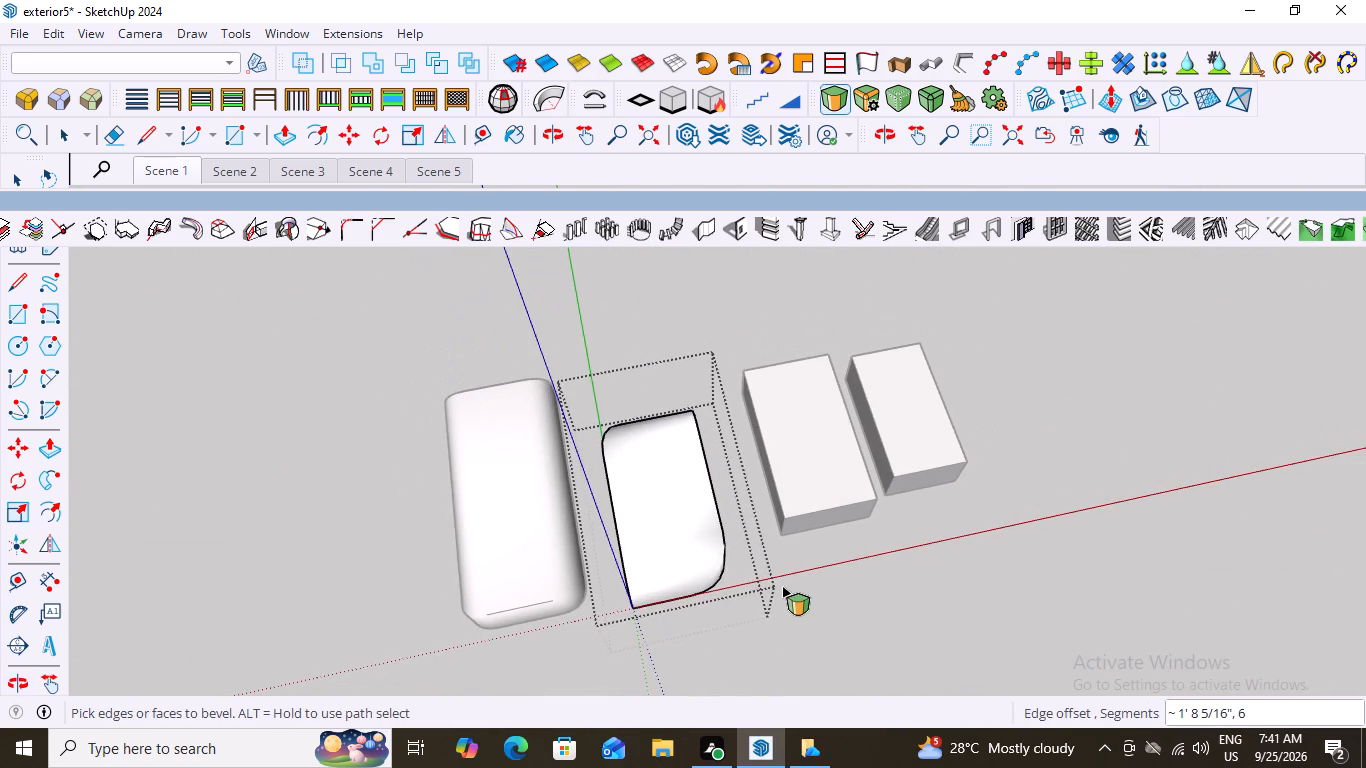
{"action": "middle_click_drag", "start_coordinate": [741, 624], "coordinate": [712, 451]}
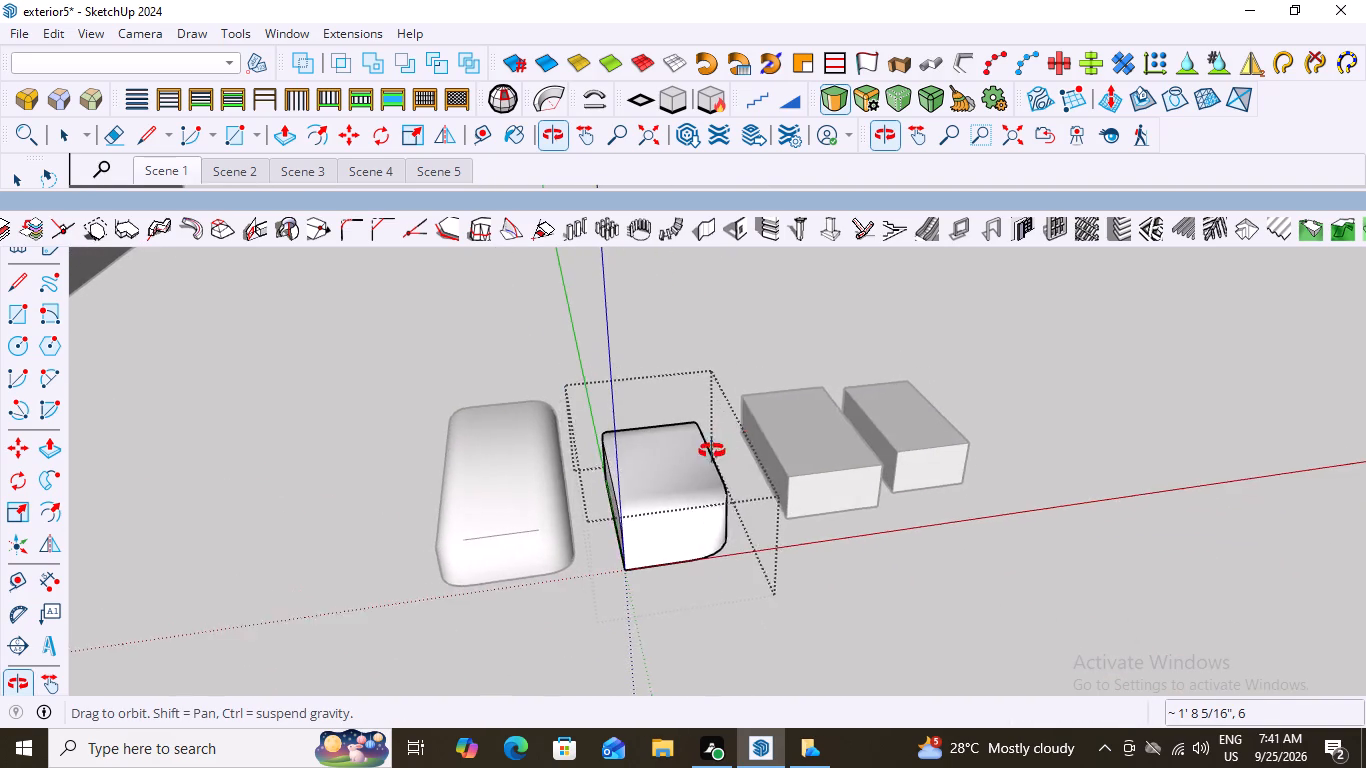
{"action": "middle_click_drag", "start_coordinate": [712, 451], "coordinate": [704, 456]}
{"action": "scroll", "coordinate": [704, 456], "scroll_direction": "down", "scroll_amount": 7}
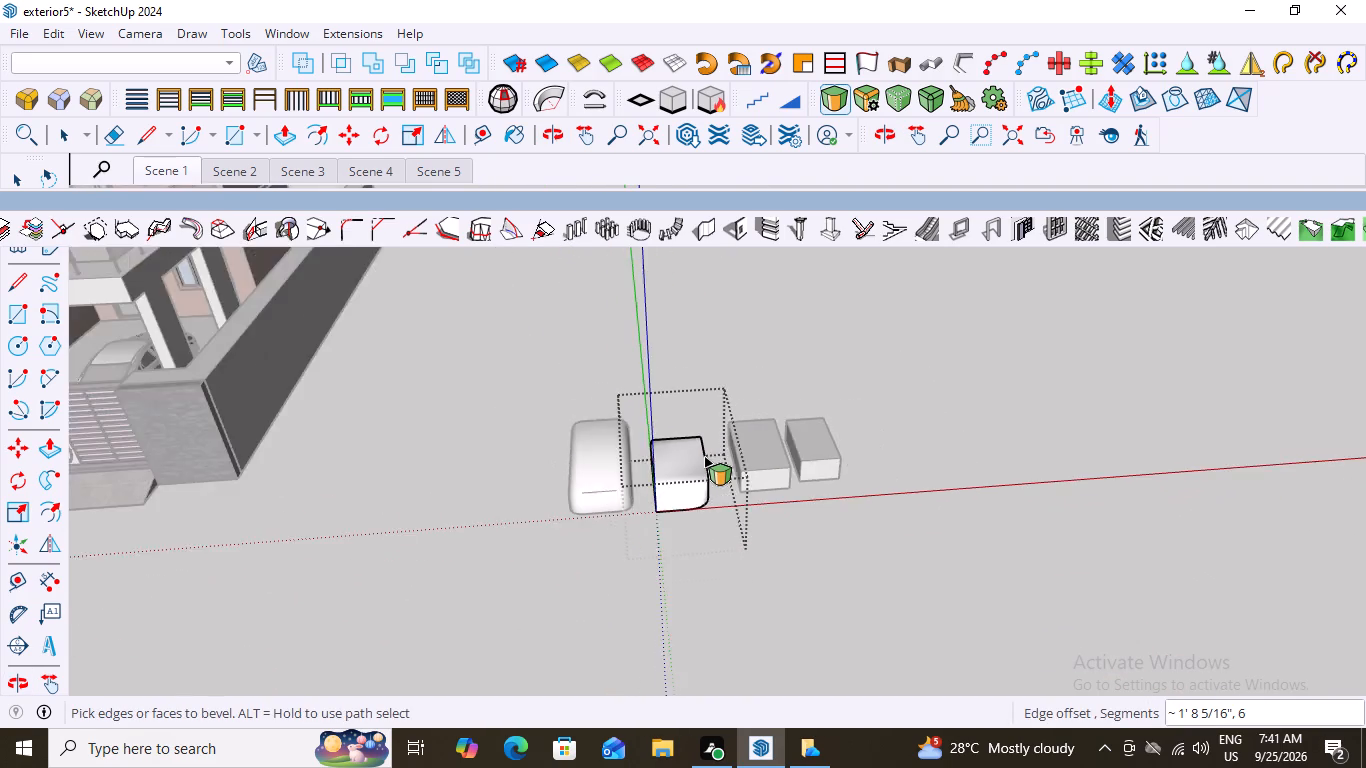
{"action": "scroll", "coordinate": [704, 456], "scroll_direction": "down", "scroll_amount": 7}
{"action": "key", "text": "space"}
{"action": "triple_click", "coordinate": [807, 332]}
Examine the whole house and the row of four boxes together from different heights and distances.
{"action": "scroll", "coordinate": [581, 431], "scroll_direction": "down", "scroll_amount": 4}
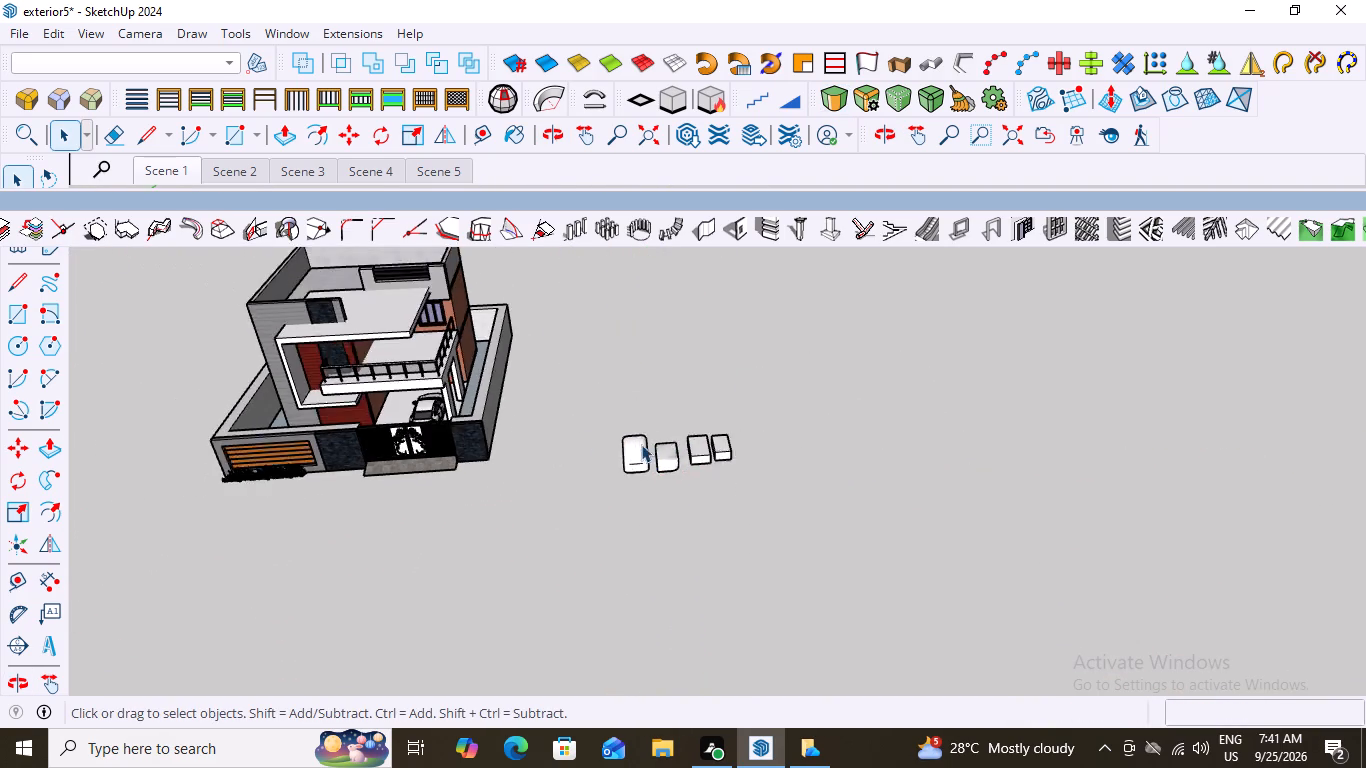
{"action": "scroll", "coordinate": [641, 444], "scroll_direction": "down", "scroll_amount": 5}
{"action": "middle_click_drag", "start_coordinate": [438, 366], "coordinate": [524, 239]}
{"action": "scroll", "coordinate": [519, 249], "scroll_direction": "up", "scroll_amount": 1}
{"action": "scroll", "coordinate": [420, 494], "scroll_direction": "up", "scroll_amount": 7}
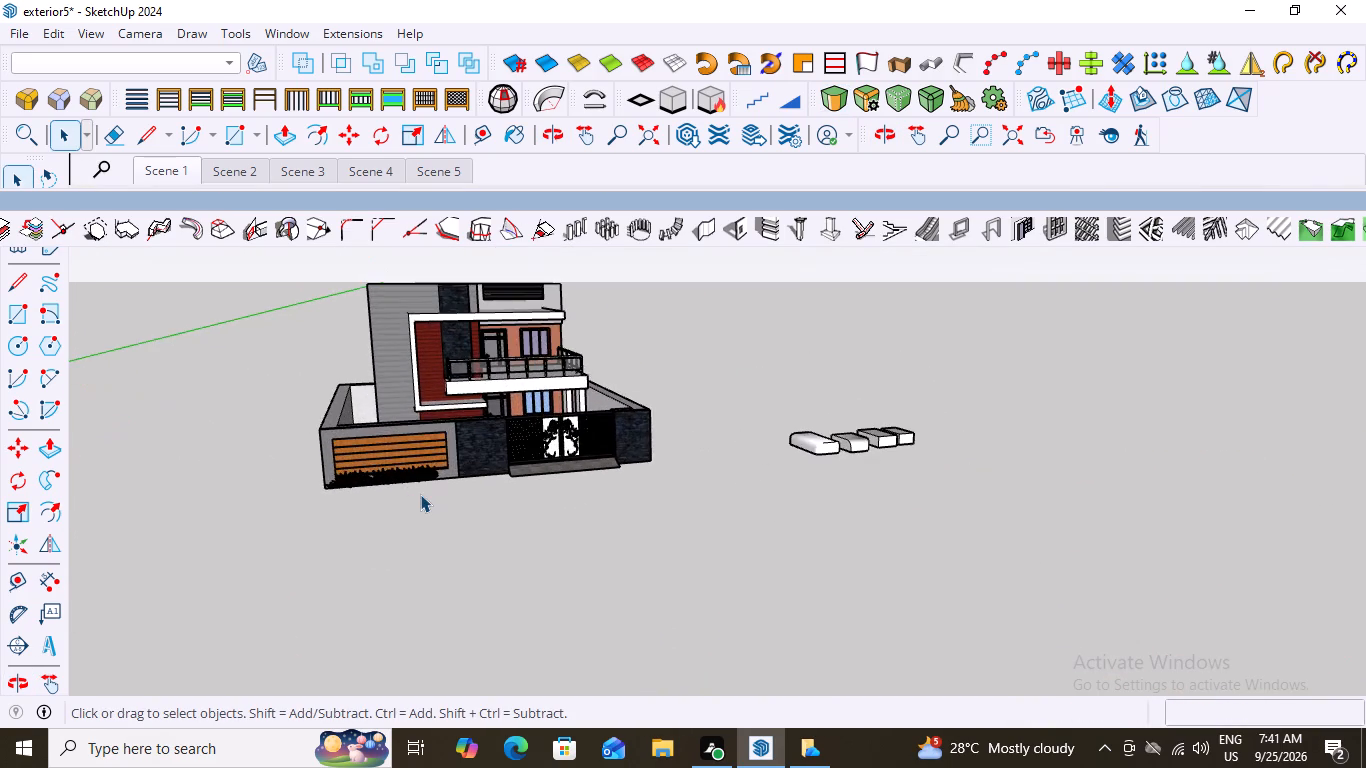
{"action": "scroll", "coordinate": [420, 494], "scroll_direction": "down", "scroll_amount": 7}
{"action": "middle_click_drag", "start_coordinate": [739, 521], "coordinate": [684, 483]}
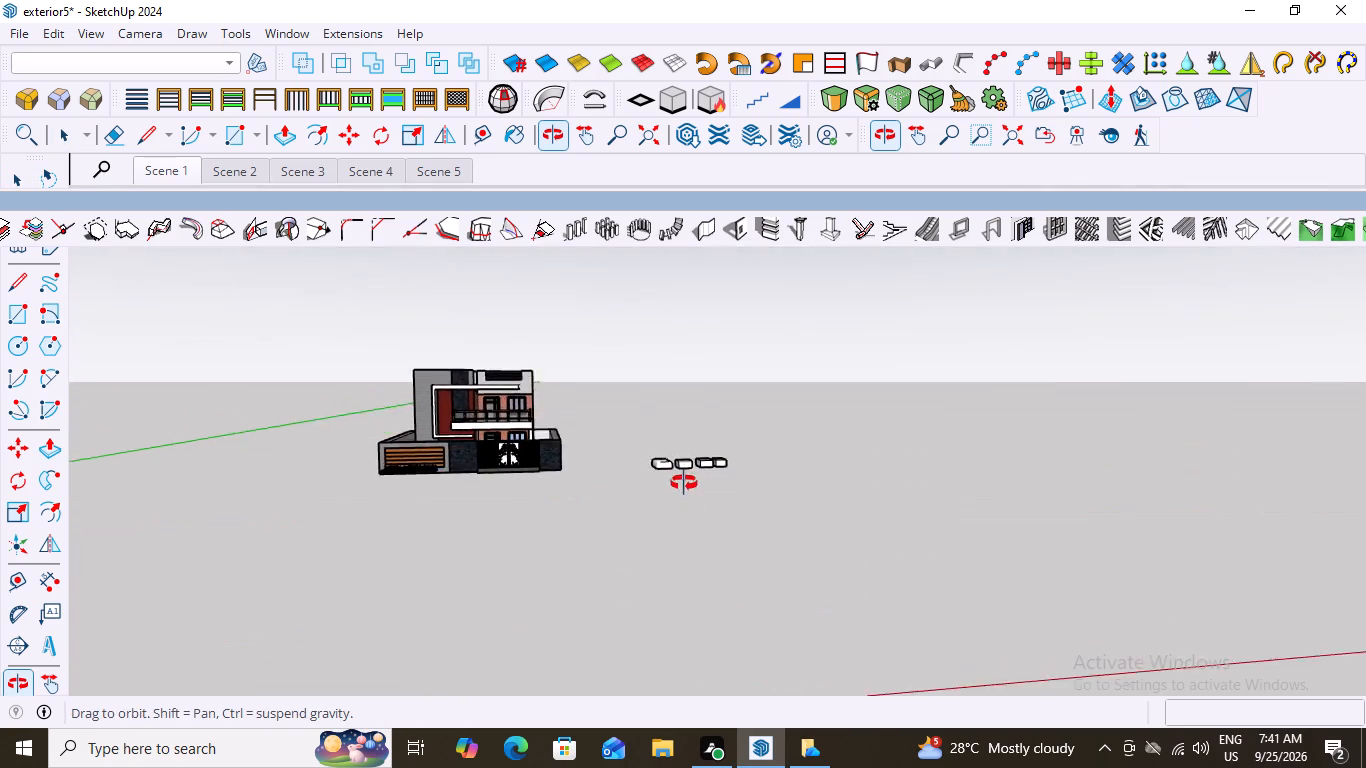
{"action": "middle_click_drag", "start_coordinate": [684, 483], "coordinate": [674, 549]}
{"action": "scroll", "coordinate": [626, 530], "scroll_direction": "down", "scroll_amount": 1}
{"action": "scroll", "coordinate": [400, 453], "scroll_direction": "up", "scroll_amount": 12}
{"action": "scroll", "coordinate": [430, 442], "scroll_direction": "down", "scroll_amount": 7}
{"action": "middle_click_drag", "start_coordinate": [430, 442], "coordinate": [445, 433]}
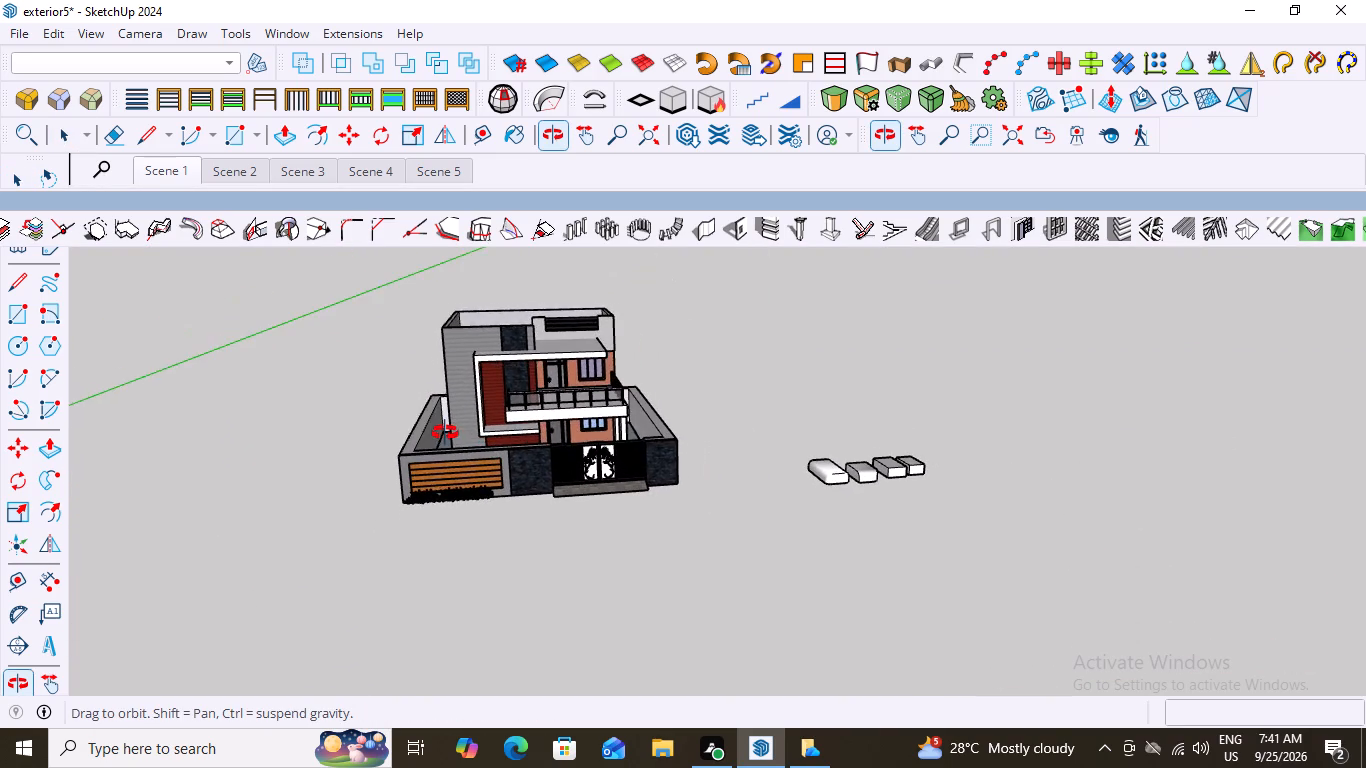
{"action": "middle_click_drag", "start_coordinate": [445, 433], "coordinate": [424, 416]}
Play the scene animation from Scene 1, moving its controls clear of the house, and end on Scene 1.
{"action": "left_click", "coordinate": [164, 172]}
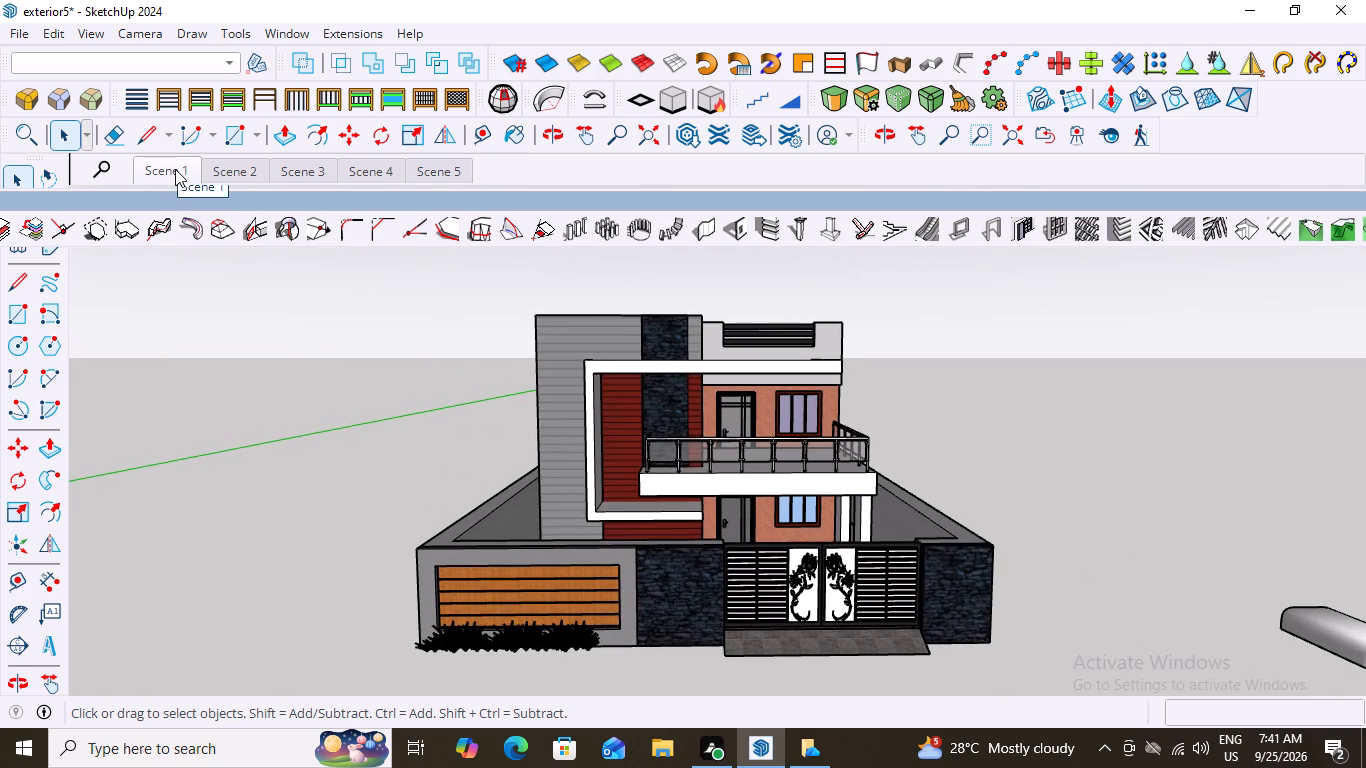
{"action": "right_click", "coordinate": [175, 169]}
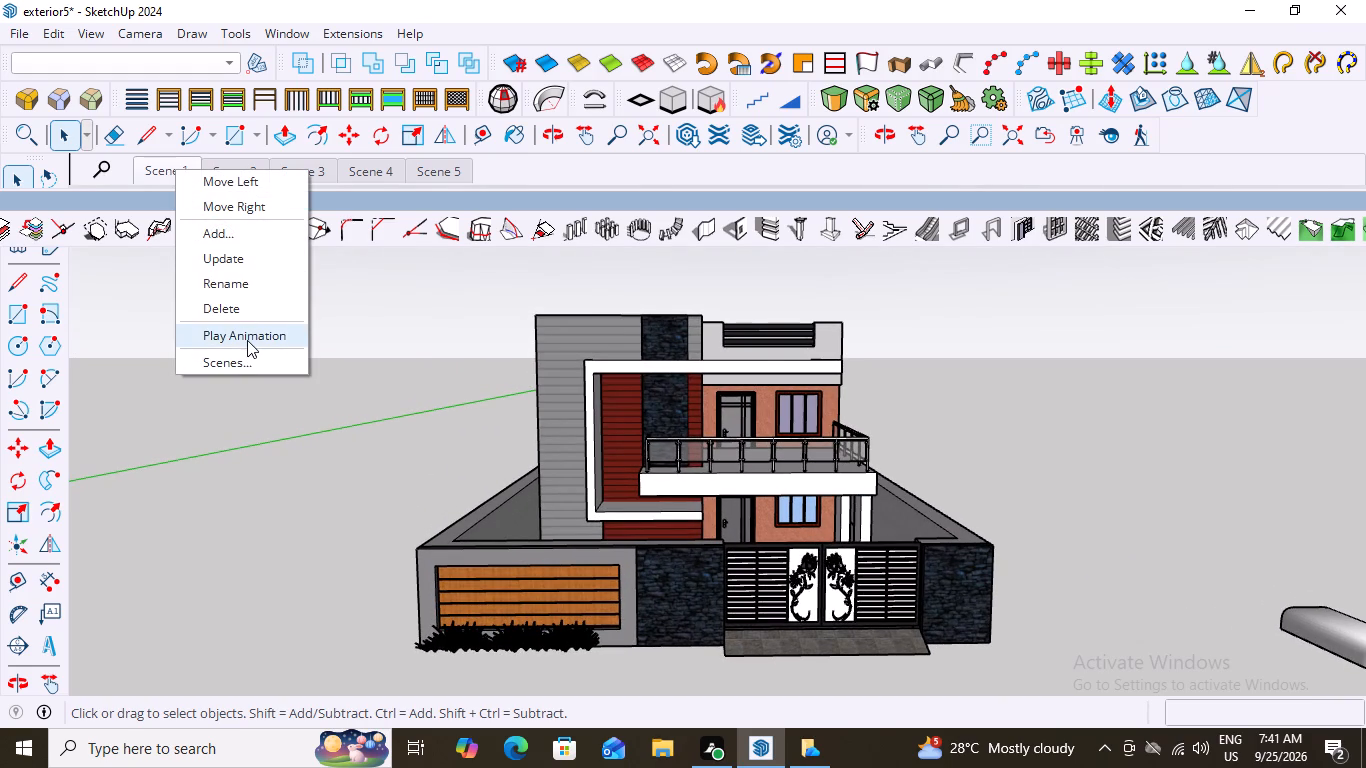
{"action": "left_click", "coordinate": [247, 340]}
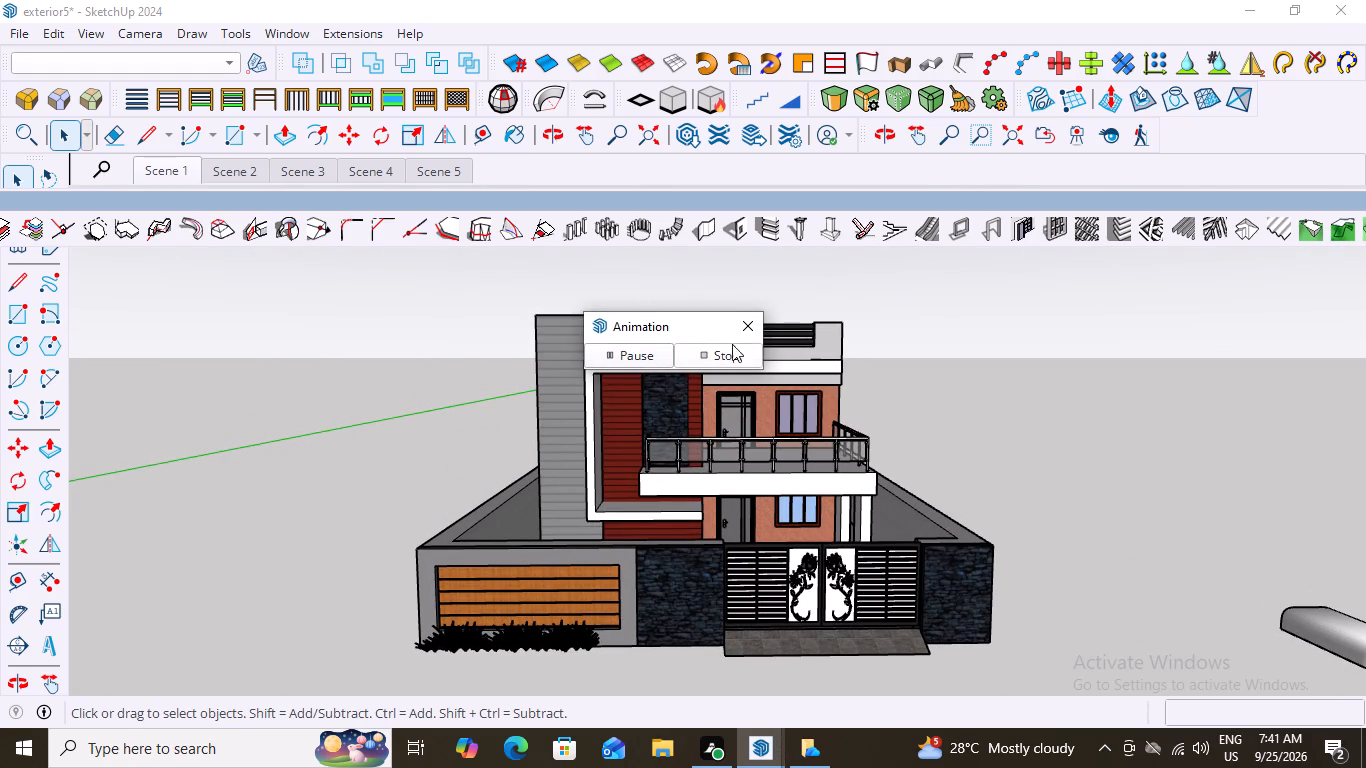
{"action": "left_click_drag", "start_coordinate": [684, 321], "coordinate": [1133, 287]}
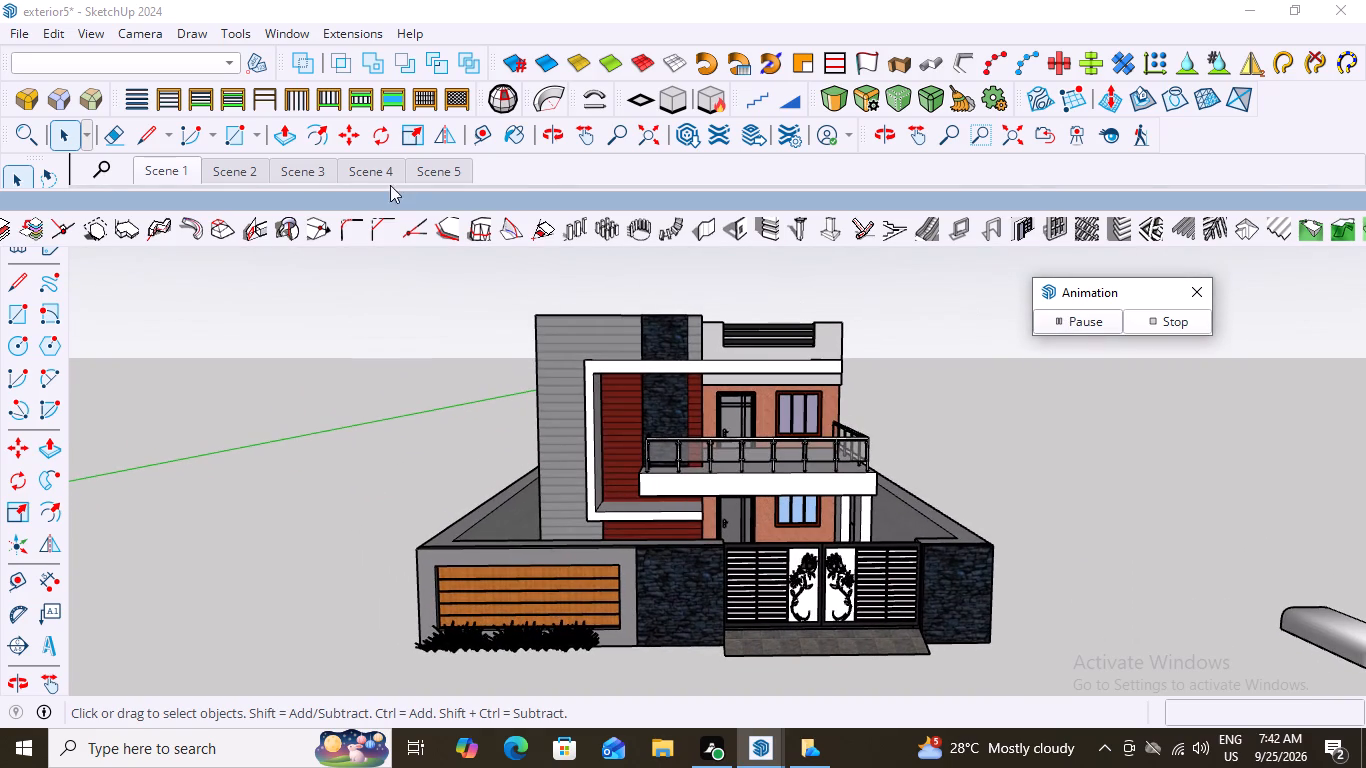
{"action": "left_click", "coordinate": [166, 162]}
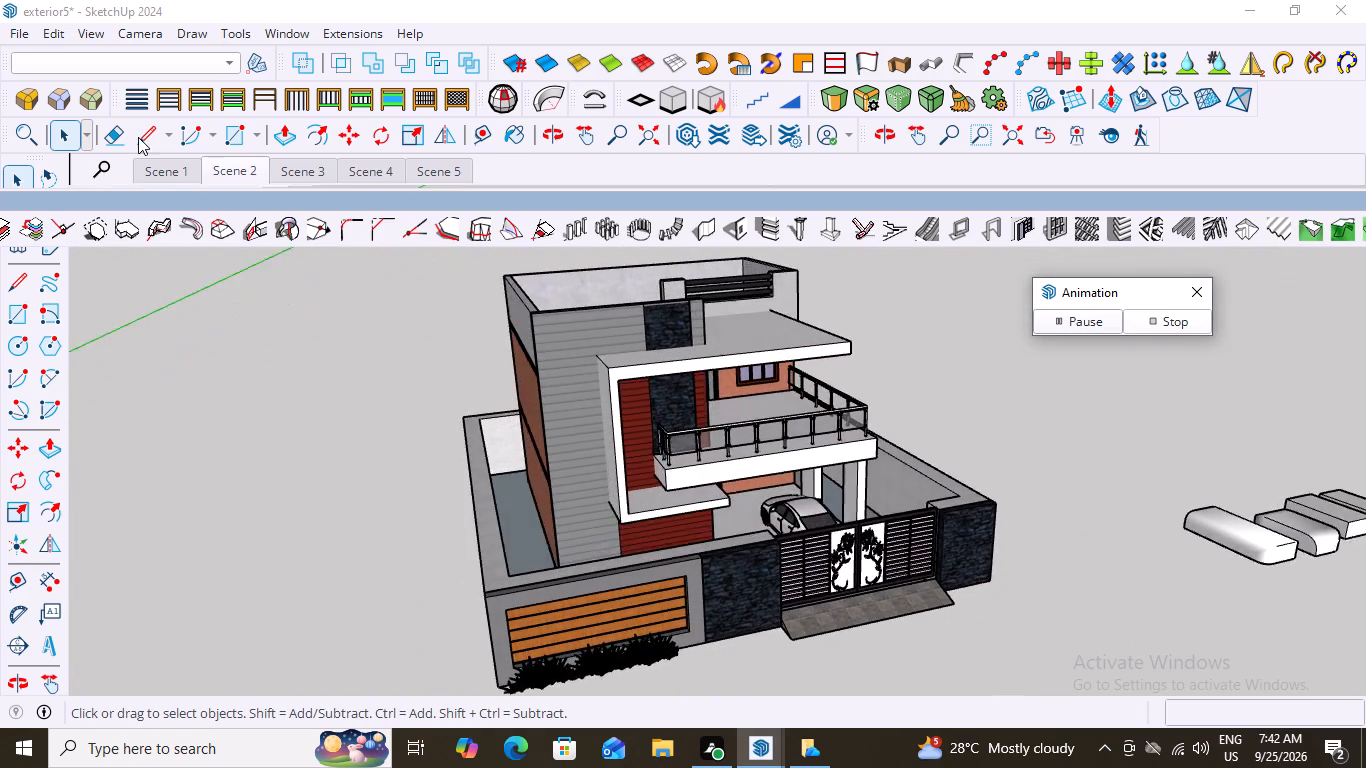
{"action": "left_click", "coordinate": [146, 171]}
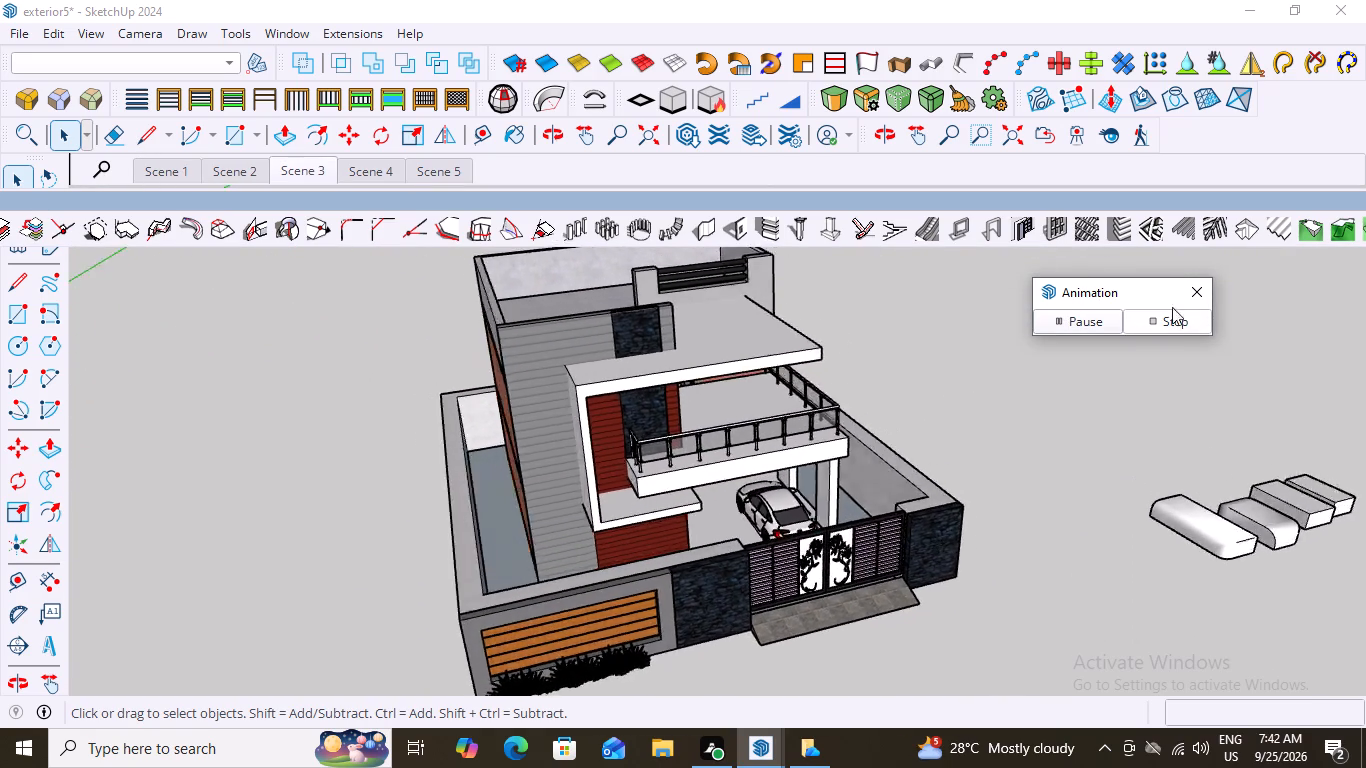
{"action": "left_click", "coordinate": [1195, 290]}
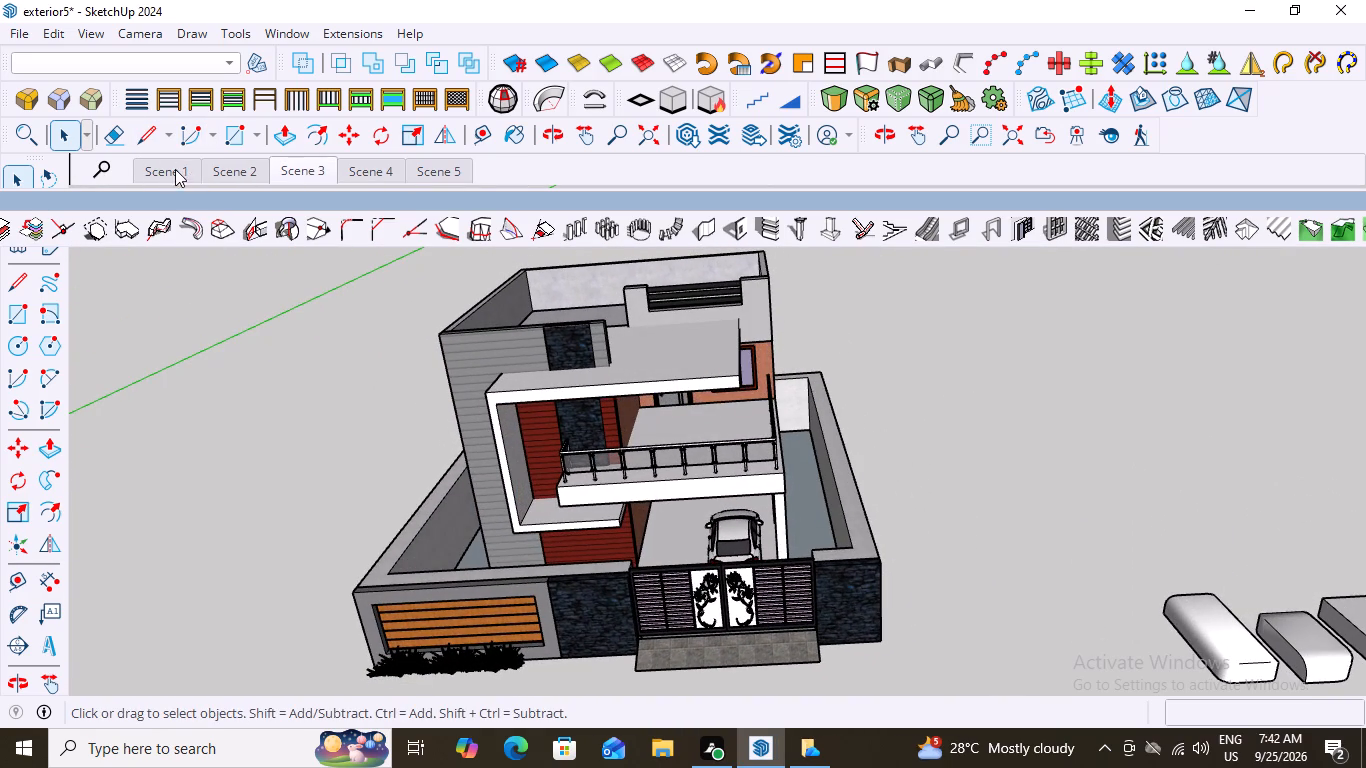
{"action": "left_click", "coordinate": [175, 169]}
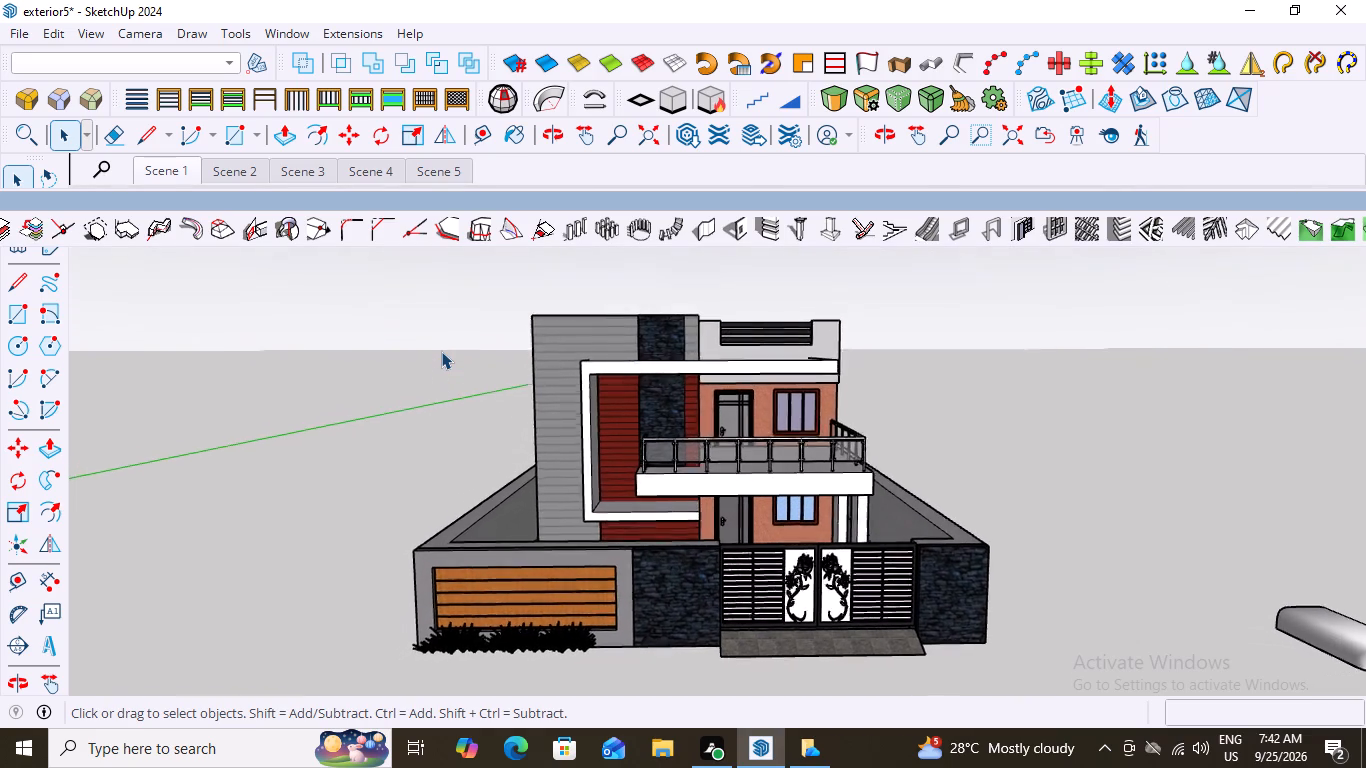
Open the group of the third box, the one beside the second rounded box, for editing.
{"action": "scroll", "coordinate": [417, 351], "scroll_direction": "down", "scroll_amount": 10}
{"action": "middle_click_drag", "start_coordinate": [801, 454], "coordinate": [794, 479]}
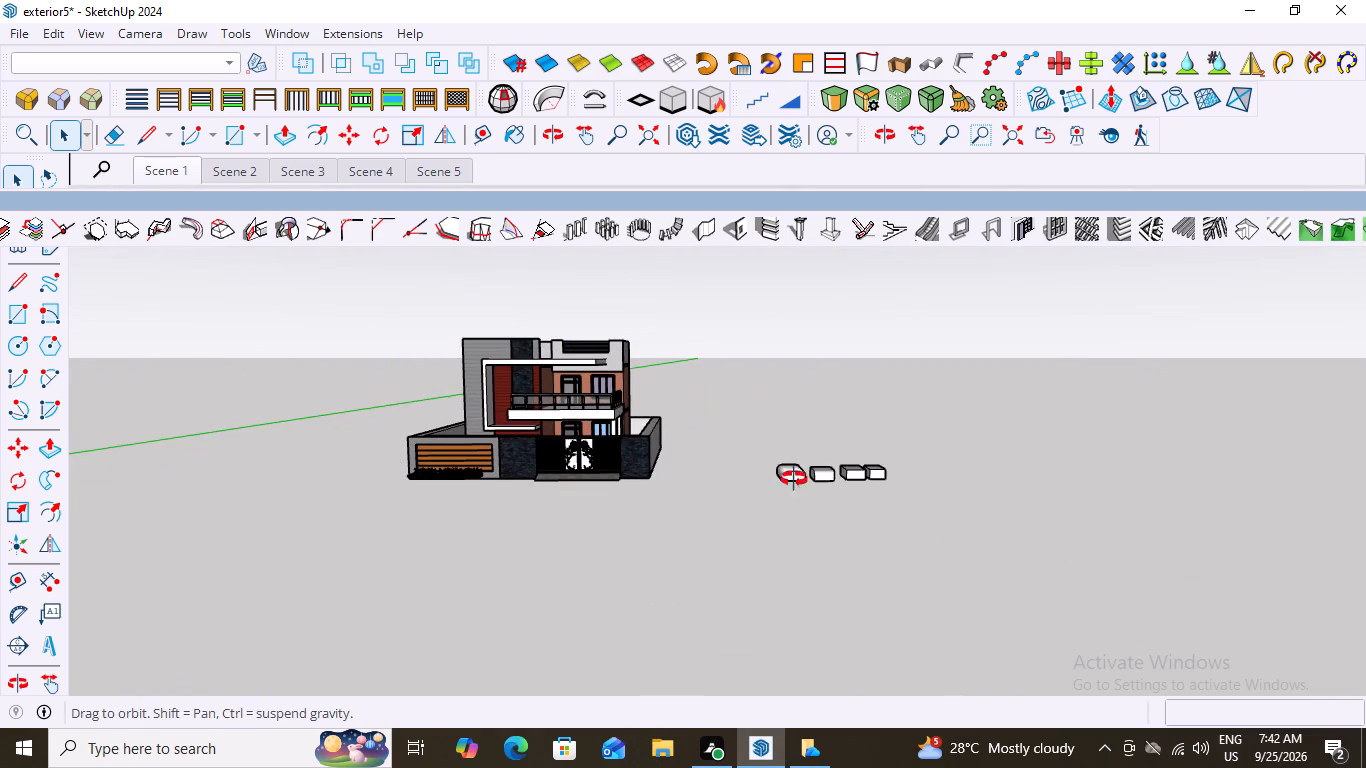
{"action": "middle_click_drag", "start_coordinate": [794, 479], "coordinate": [729, 587]}
{"action": "scroll", "coordinate": [793, 557], "scroll_direction": "up", "scroll_amount": 15}
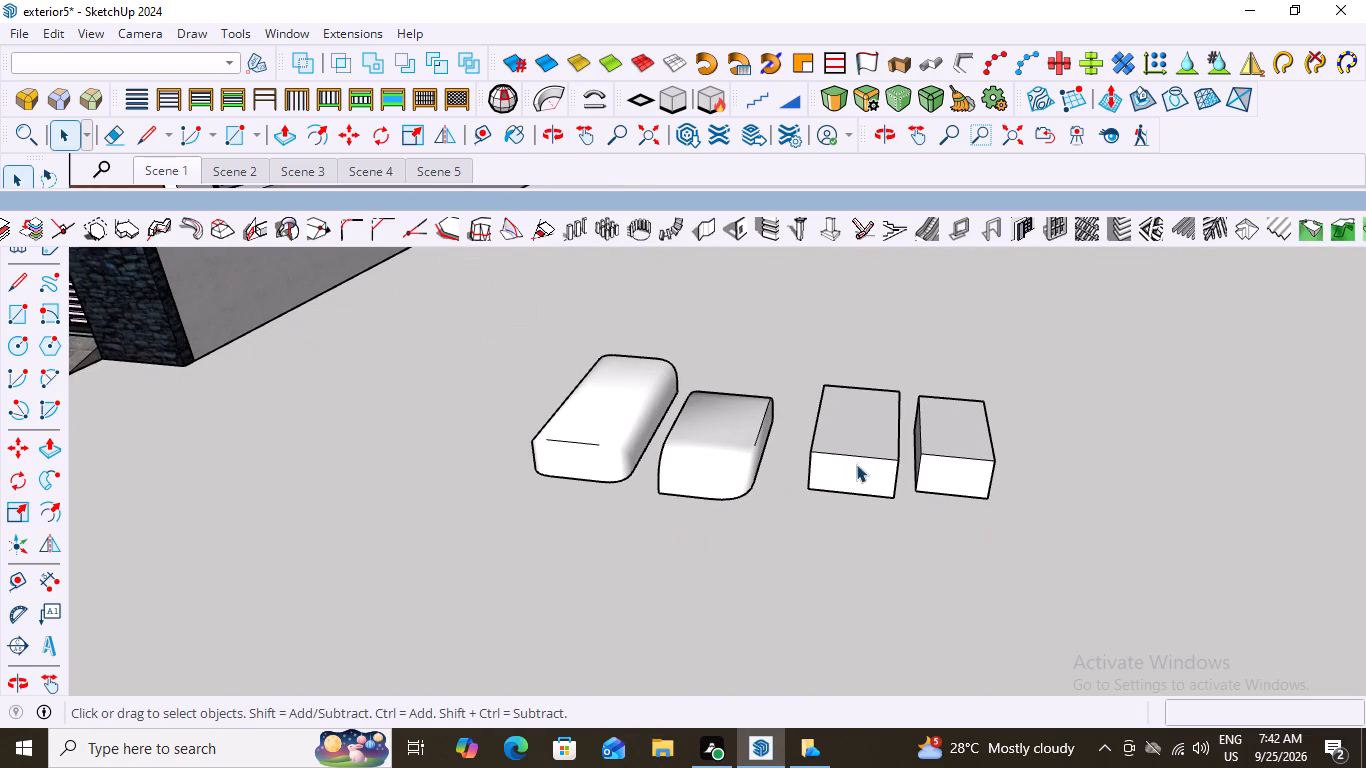
{"action": "middle_click", "coordinate": [801, 504]}
{"action": "scroll", "coordinate": [908, 418], "scroll_direction": "up", "scroll_amount": 6}
{"action": "middle_click_drag", "start_coordinate": [880, 438], "coordinate": [871, 475]}
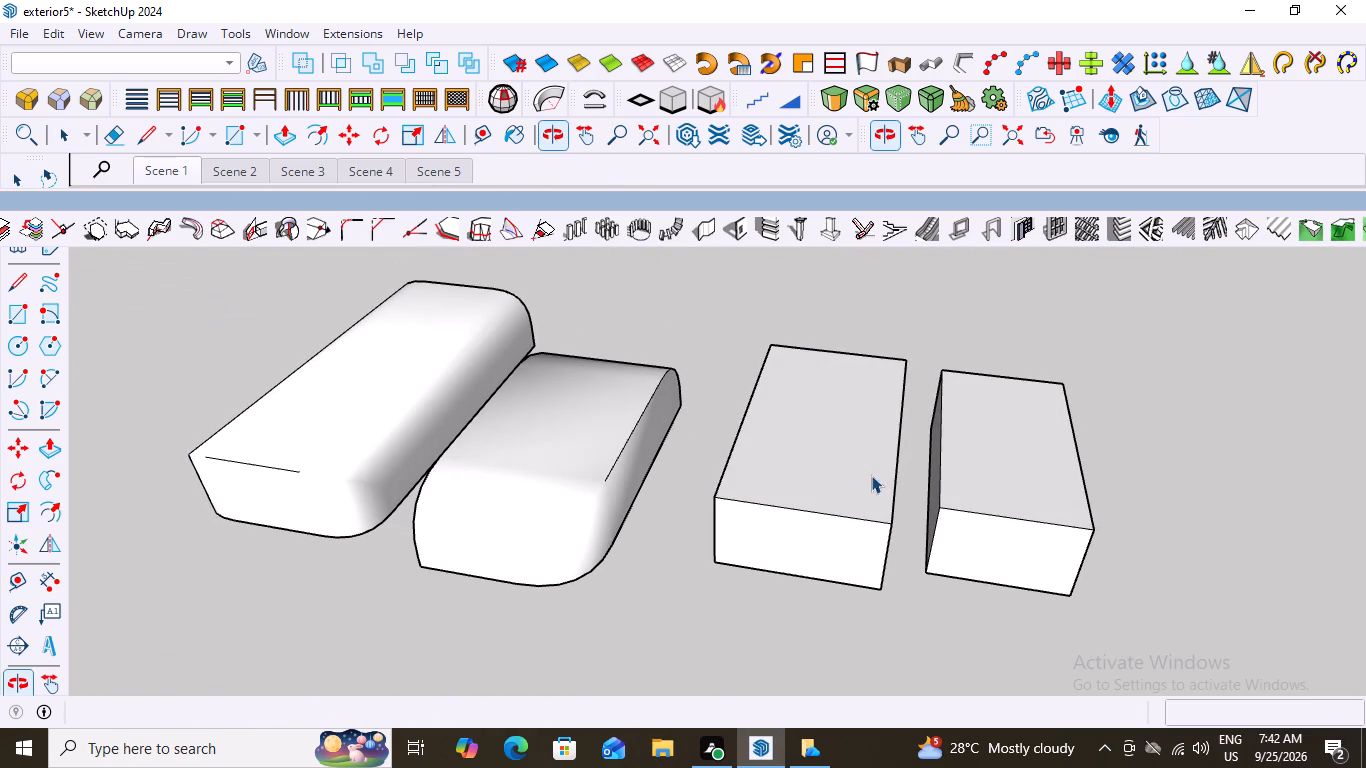
{"action": "left_click", "coordinate": [850, 448]}
{"action": "middle_click_drag", "start_coordinate": [850, 565], "coordinate": [805, 506]}
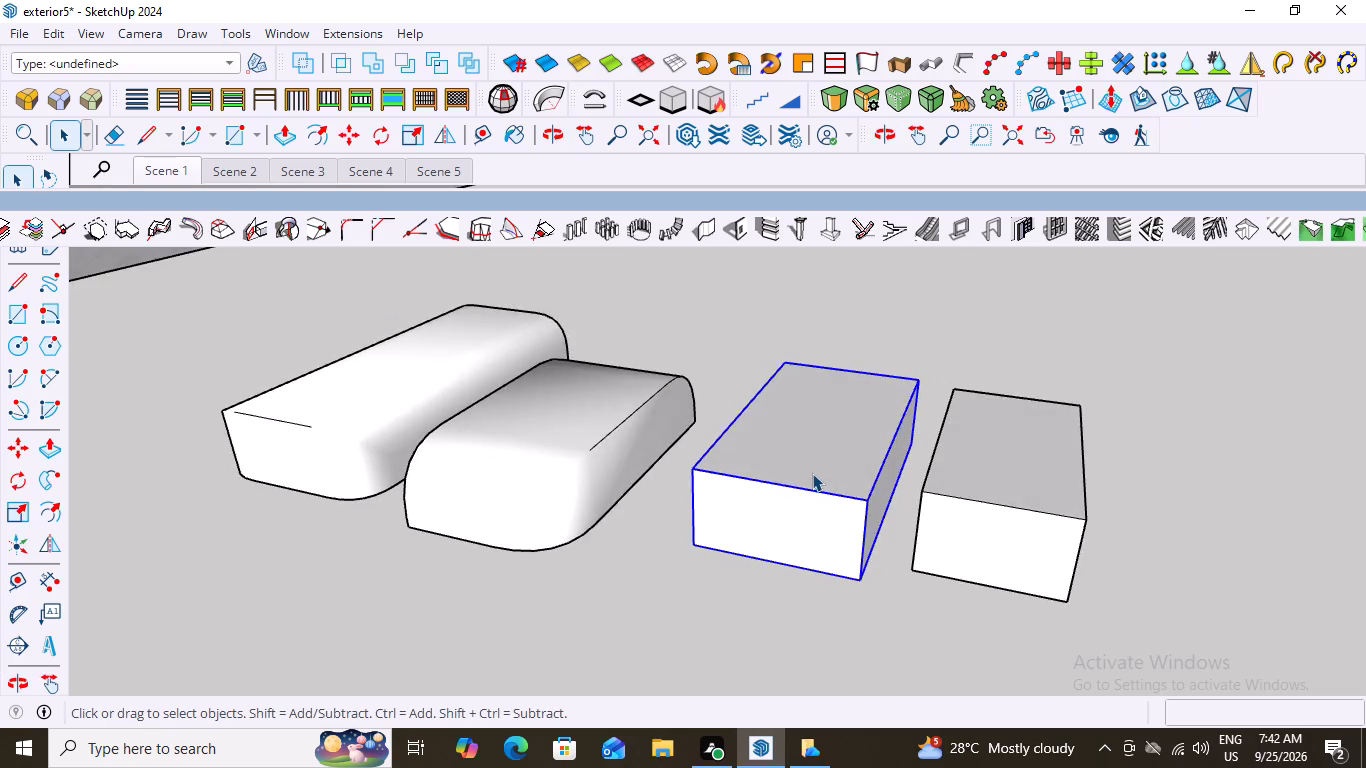
{"action": "triple_click", "coordinate": [812, 473]}
{"action": "left_click", "coordinate": [834, 443]}
{"action": "scroll", "coordinate": [840, 515], "scroll_direction": "up", "scroll_amount": 4}
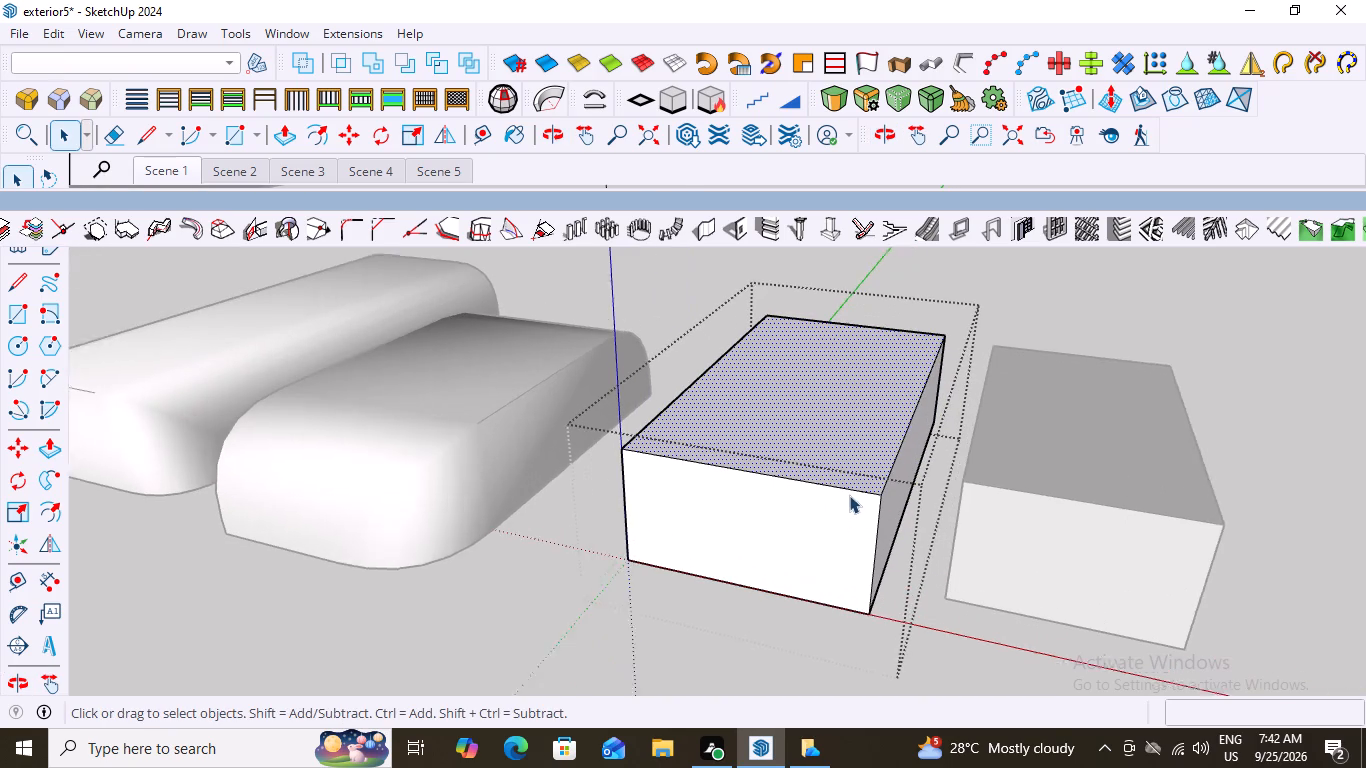
{"action": "scroll", "coordinate": [849, 495], "scroll_direction": "up", "scroll_amount": 1}
{"action": "left_click", "coordinate": [844, 410]}
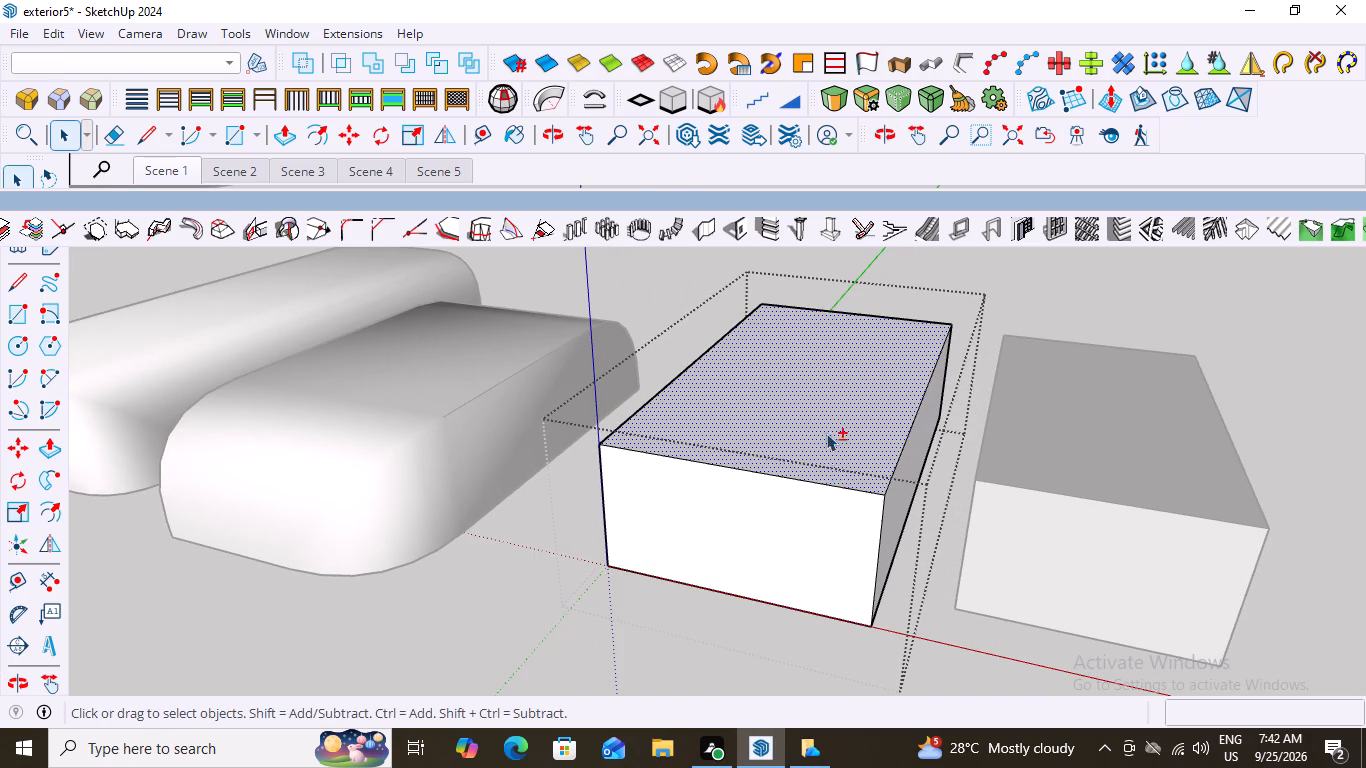
{"action": "left_click", "coordinate": [826, 416], "text": "shift"}
Round the third box's two front vertical edges with the bevel tool, about 1' 9 1/2" offset, 6 segments.
{"action": "scroll", "coordinate": [887, 551], "scroll_direction": "up", "scroll_amount": 4}
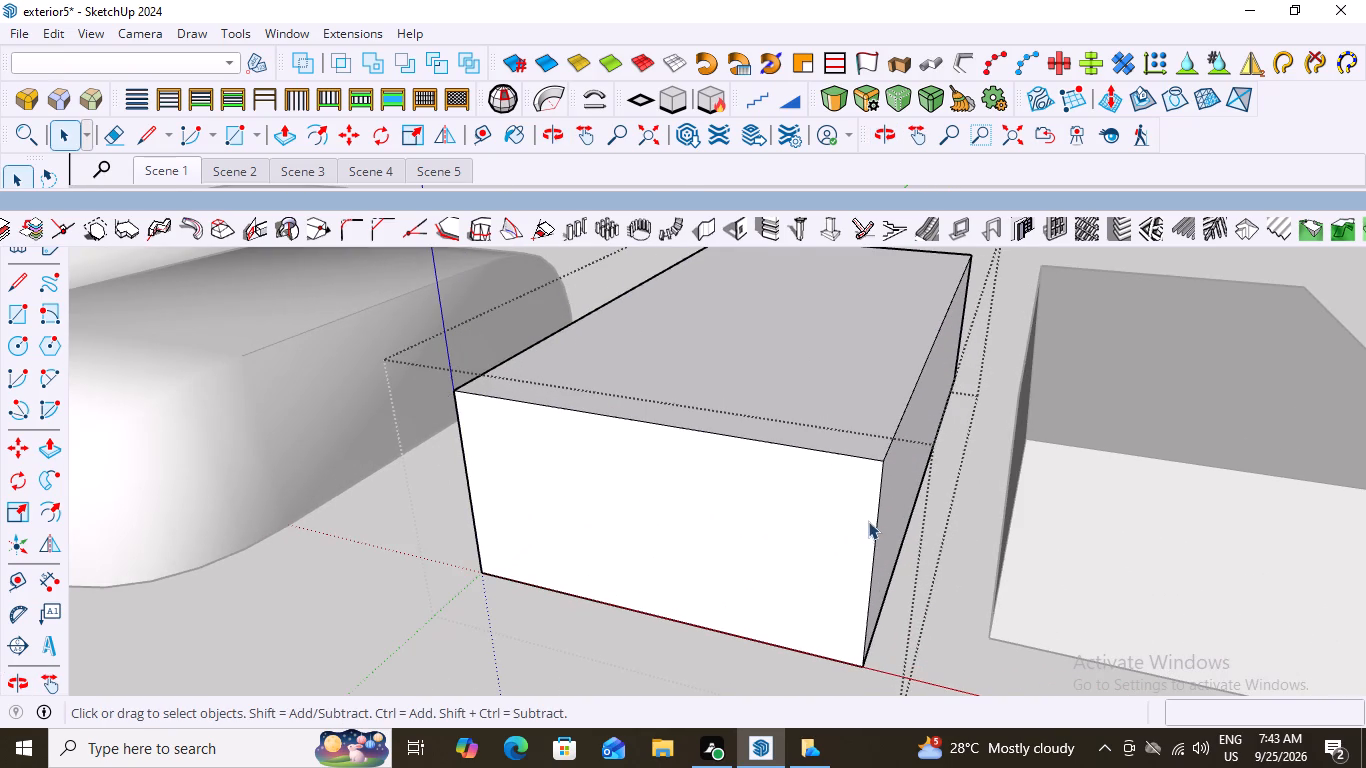
{"action": "left_click", "coordinate": [876, 527]}
{"action": "middle_click_drag", "start_coordinate": [577, 544], "coordinate": [648, 559]}
{"action": "middle_click_drag", "start_coordinate": [529, 546], "coordinate": [685, 574]}
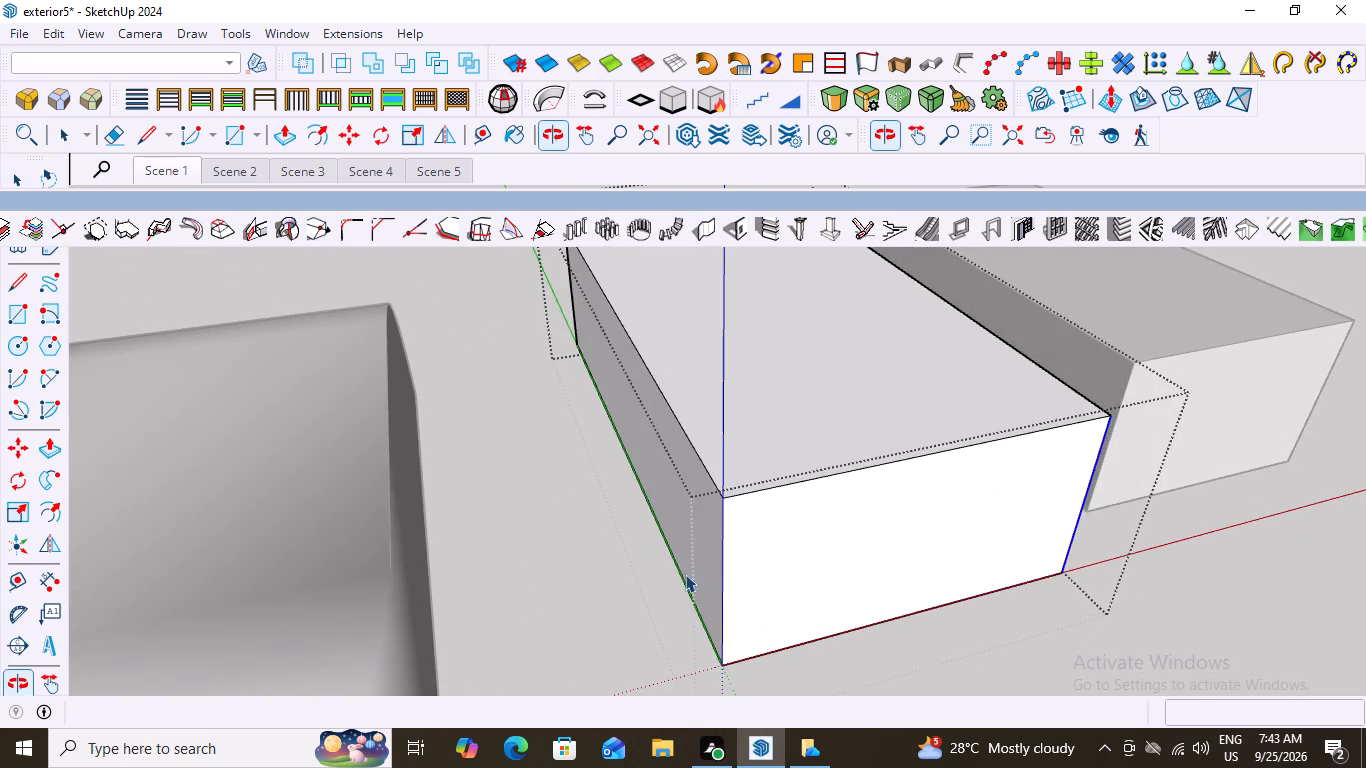
{"action": "scroll", "coordinate": [745, 591], "scroll_direction": "up", "scroll_amount": 2}
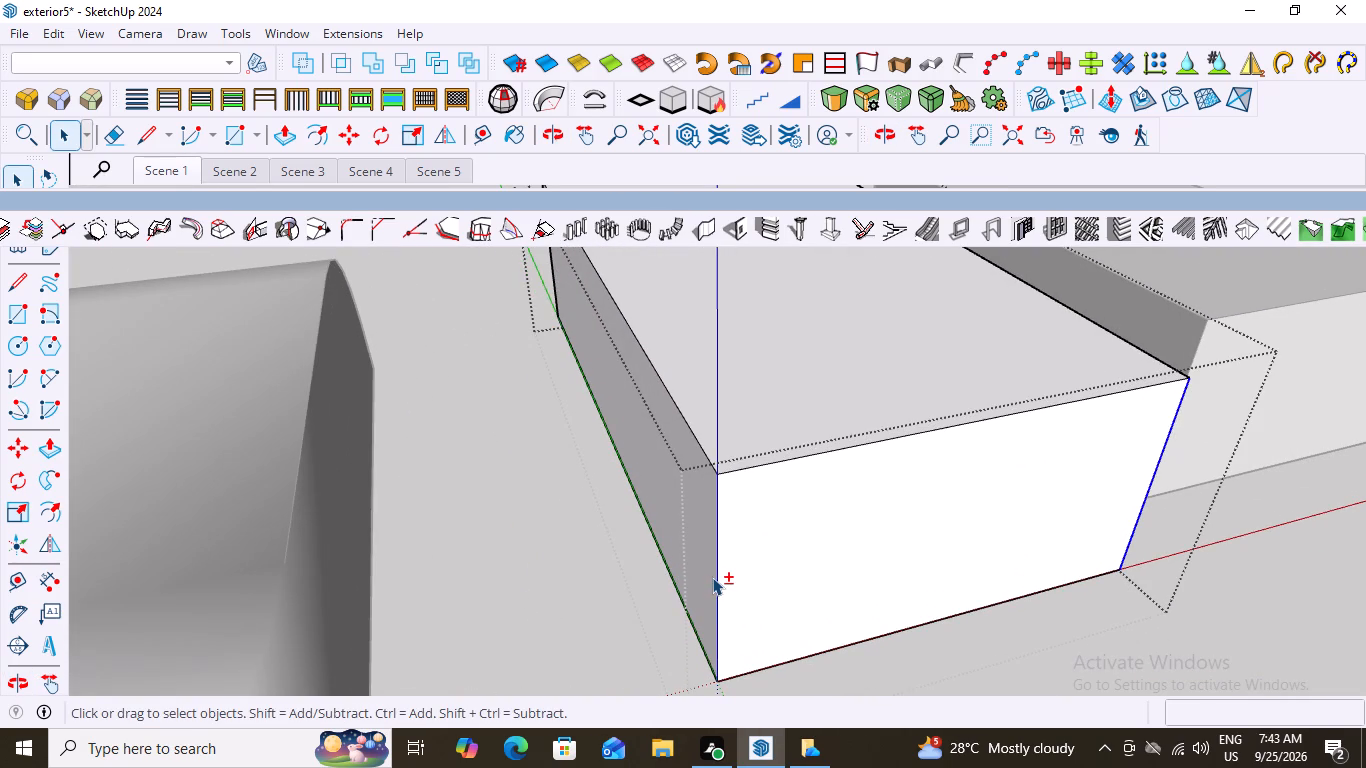
{"action": "left_click", "coordinate": [715, 579], "text": "shift"}
{"action": "scroll", "coordinate": [675, 581], "scroll_direction": "down", "scroll_amount": 1}
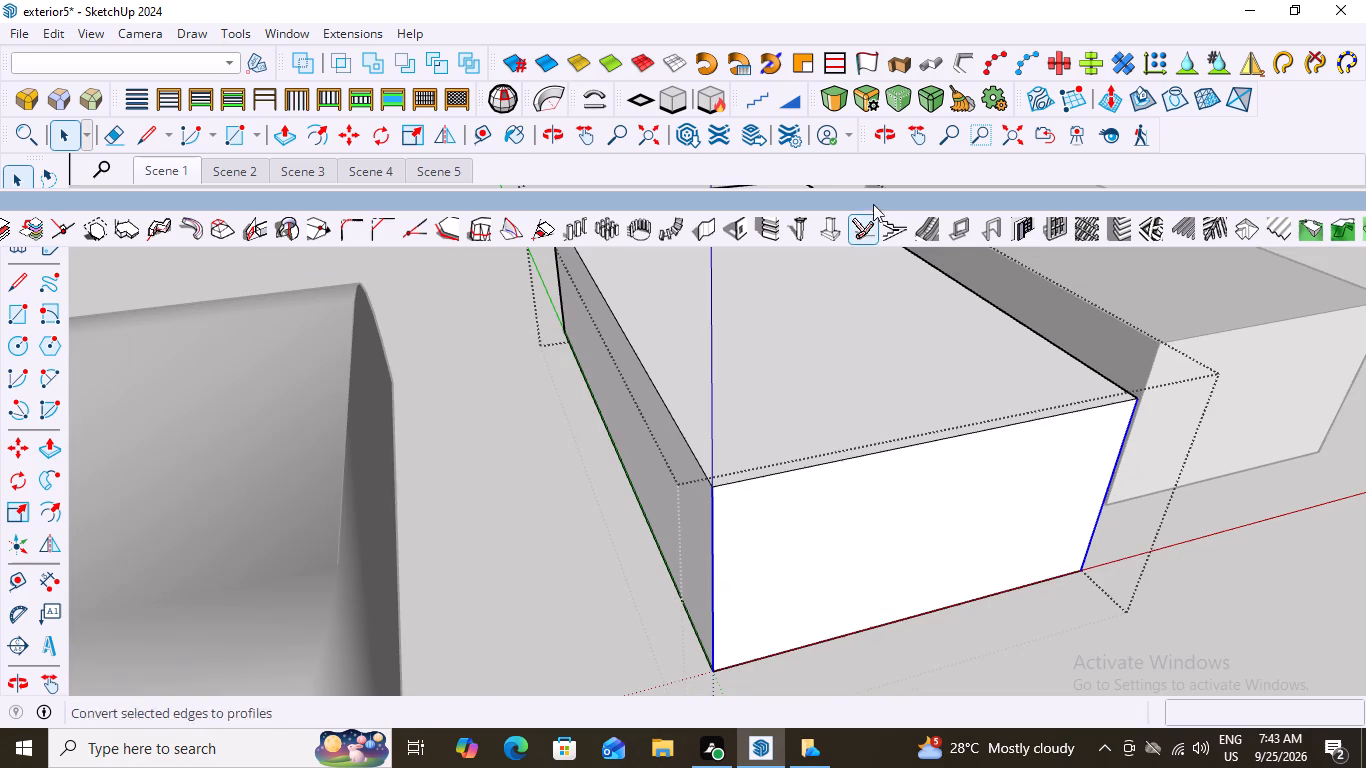
{"action": "left_click", "coordinate": [837, 98]}
{"action": "left_click_drag", "start_coordinate": [721, 545], "coordinate": [816, 453]}
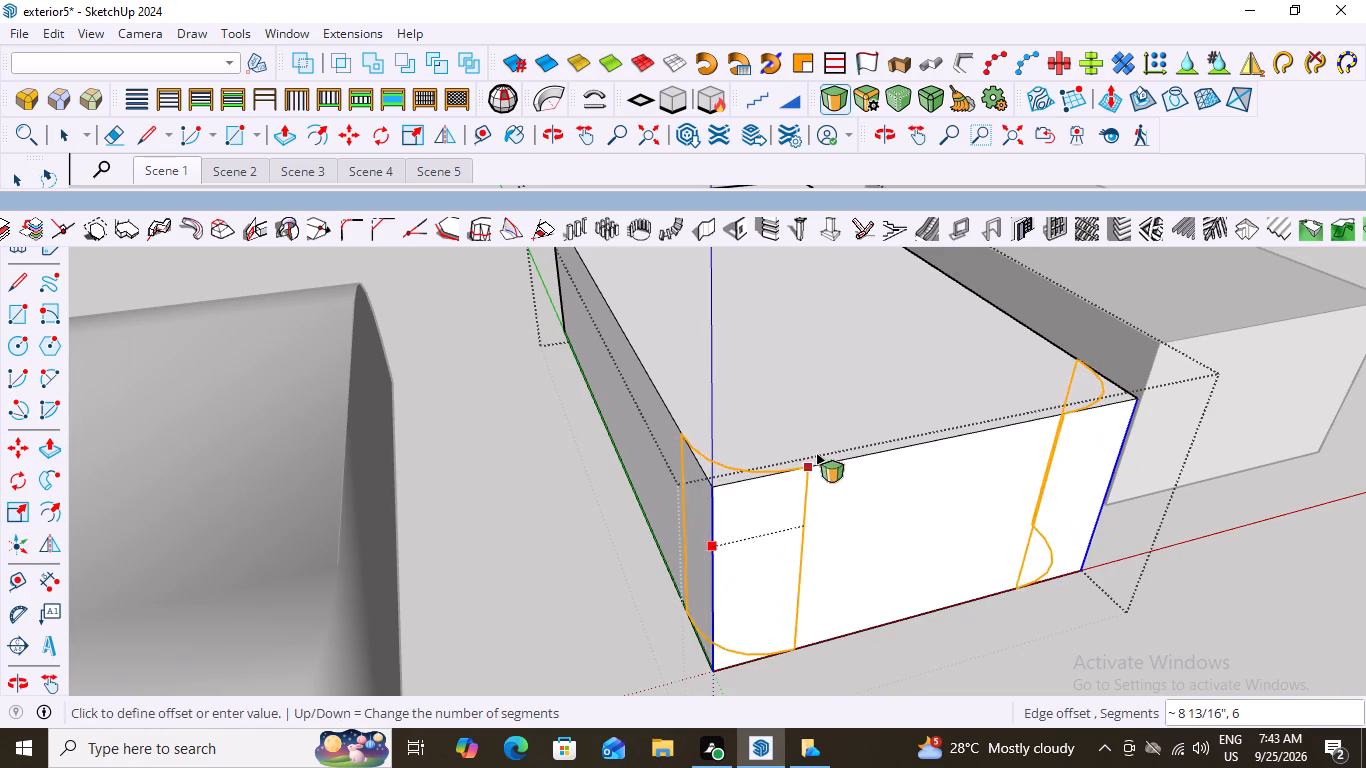
{"action": "left_click_drag", "start_coordinate": [816, 453], "coordinate": [889, 364]}
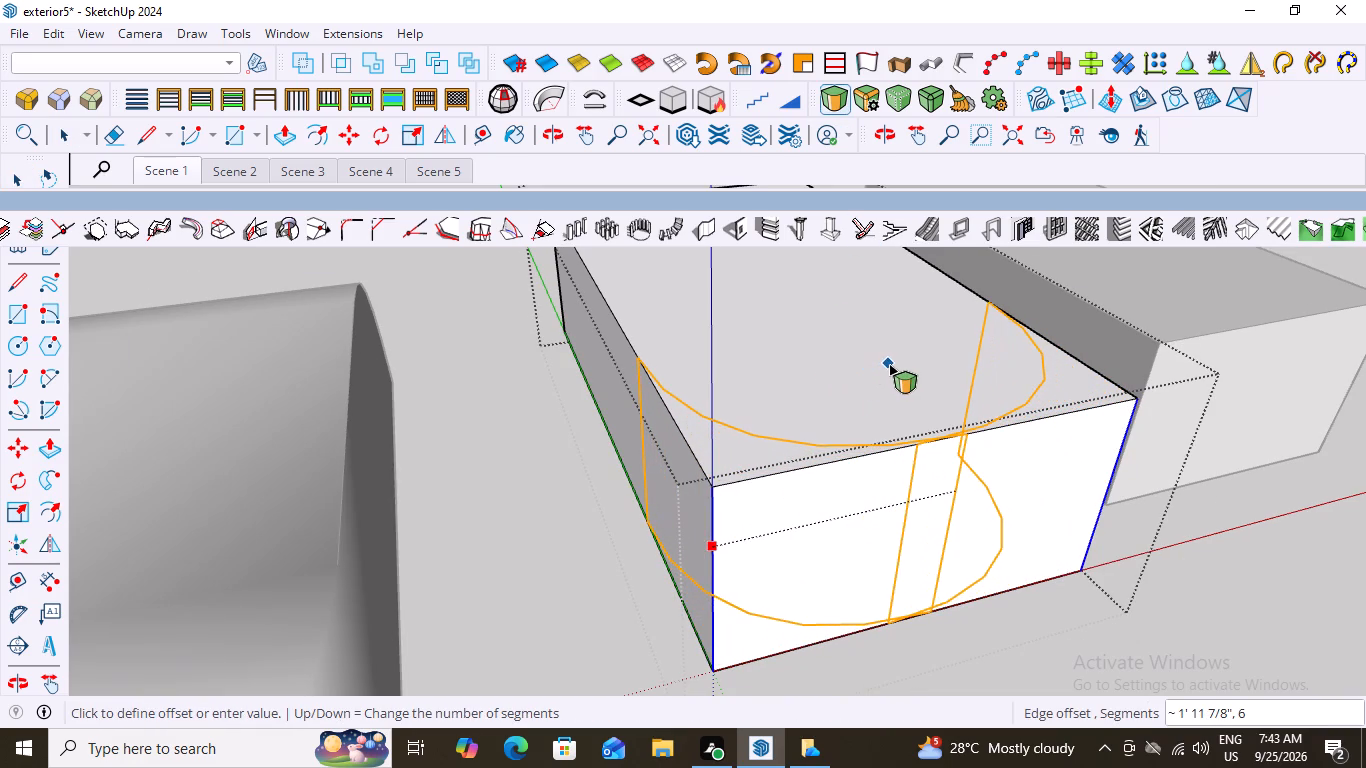
{"action": "left_click_drag", "start_coordinate": [889, 364], "coordinate": [873, 372]}
{"action": "left_click", "coordinate": [873, 372]}
Round the third box's two back vertical edges with the same bevel tool, about 1' 9 5/16" offset, 6 segments.
{"action": "scroll", "coordinate": [786, 552], "scroll_direction": "down", "scroll_amount": 6}
{"action": "middle_click_drag", "start_coordinate": [883, 528], "coordinate": [734, 473]}
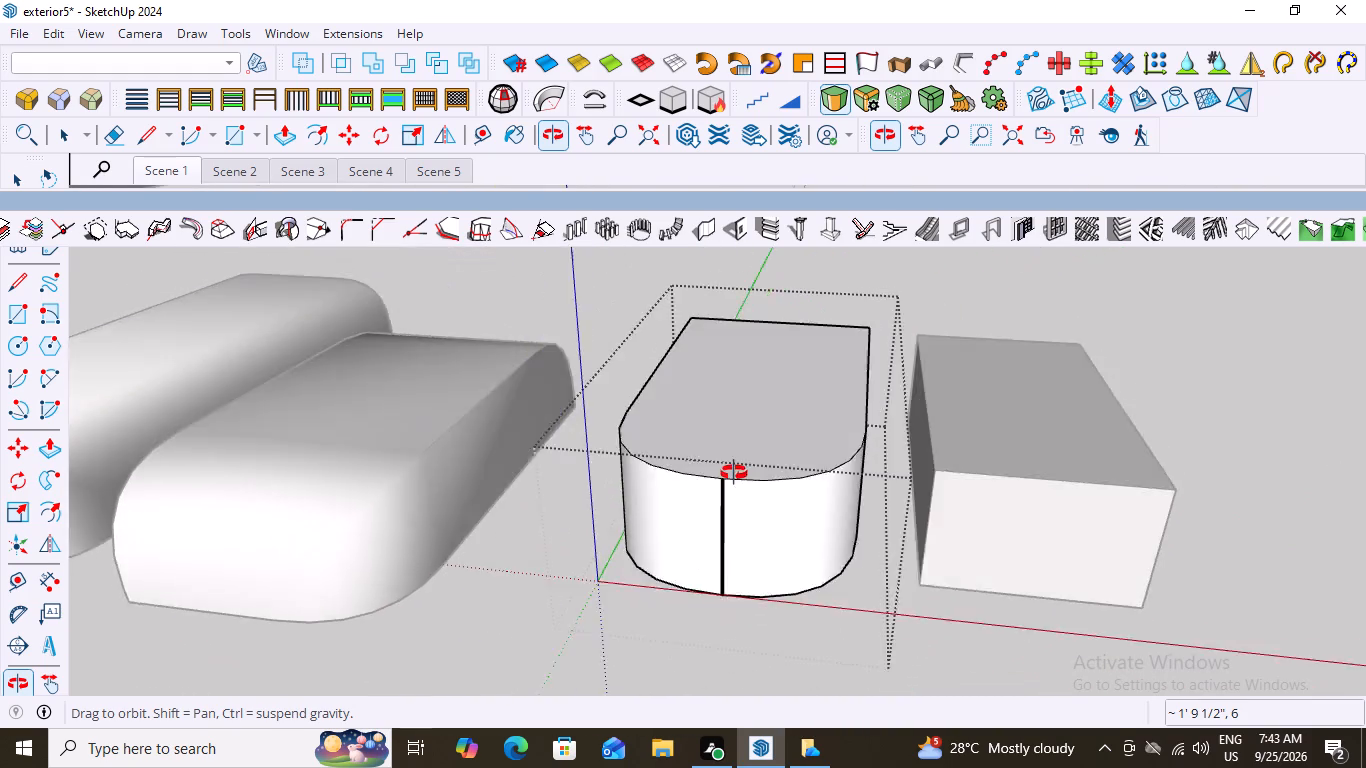
{"action": "middle_click_drag", "start_coordinate": [734, 473], "coordinate": [741, 467]}
{"action": "scroll", "coordinate": [735, 521], "scroll_direction": "up", "scroll_amount": 7}
{"action": "scroll", "coordinate": [716, 437], "scroll_direction": "down", "scroll_amount": 6}
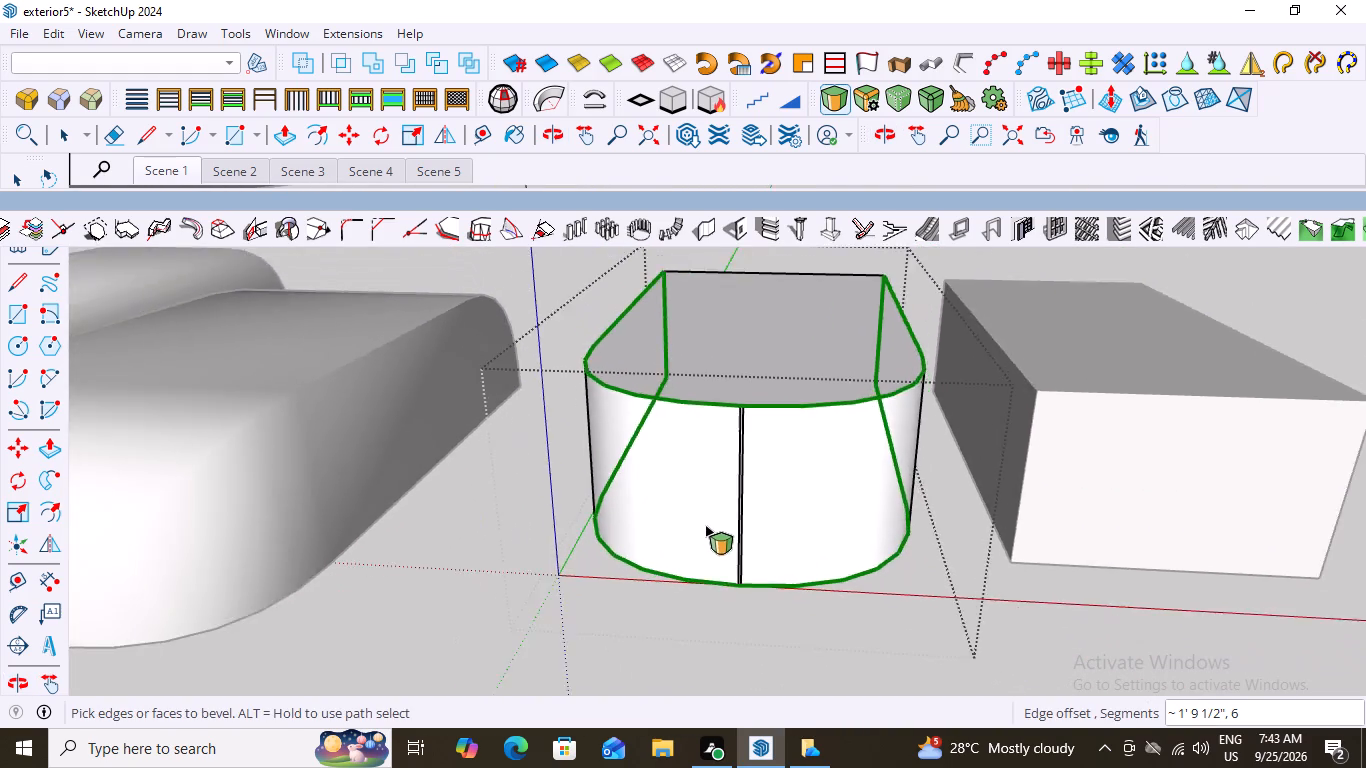
{"action": "scroll", "coordinate": [705, 525], "scroll_direction": "down", "scroll_amount": 6}
{"action": "middle_click_drag", "start_coordinate": [1008, 473], "coordinate": [483, 611]}
{"action": "middle_click_drag", "start_coordinate": [1020, 460], "coordinate": [720, 472]}
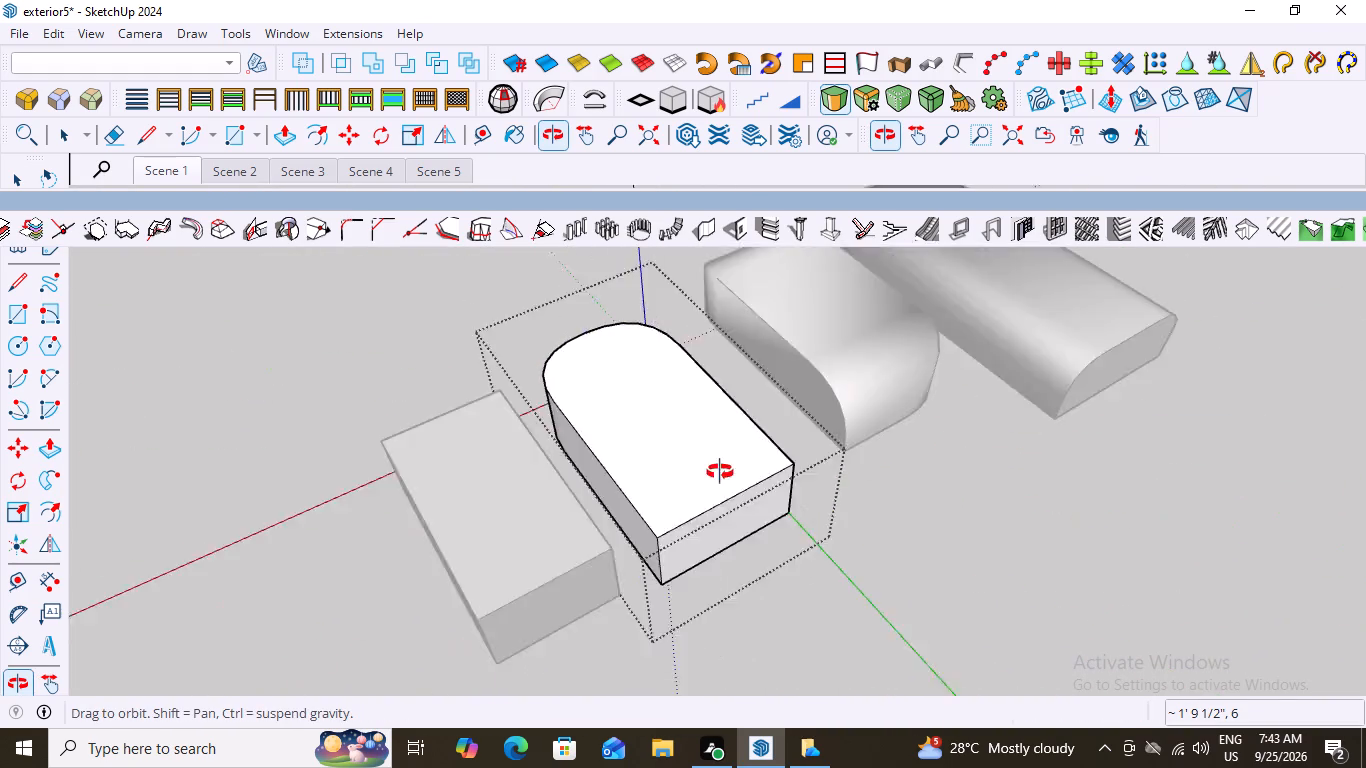
{"action": "middle_click_drag", "start_coordinate": [720, 472], "coordinate": [622, 398]}
{"action": "scroll", "coordinate": [630, 509], "scroll_direction": "up", "scroll_amount": 5}
{"action": "key", "text": "space"}
{"action": "scroll", "coordinate": [505, 458], "scroll_direction": "up", "scroll_amount": 2}
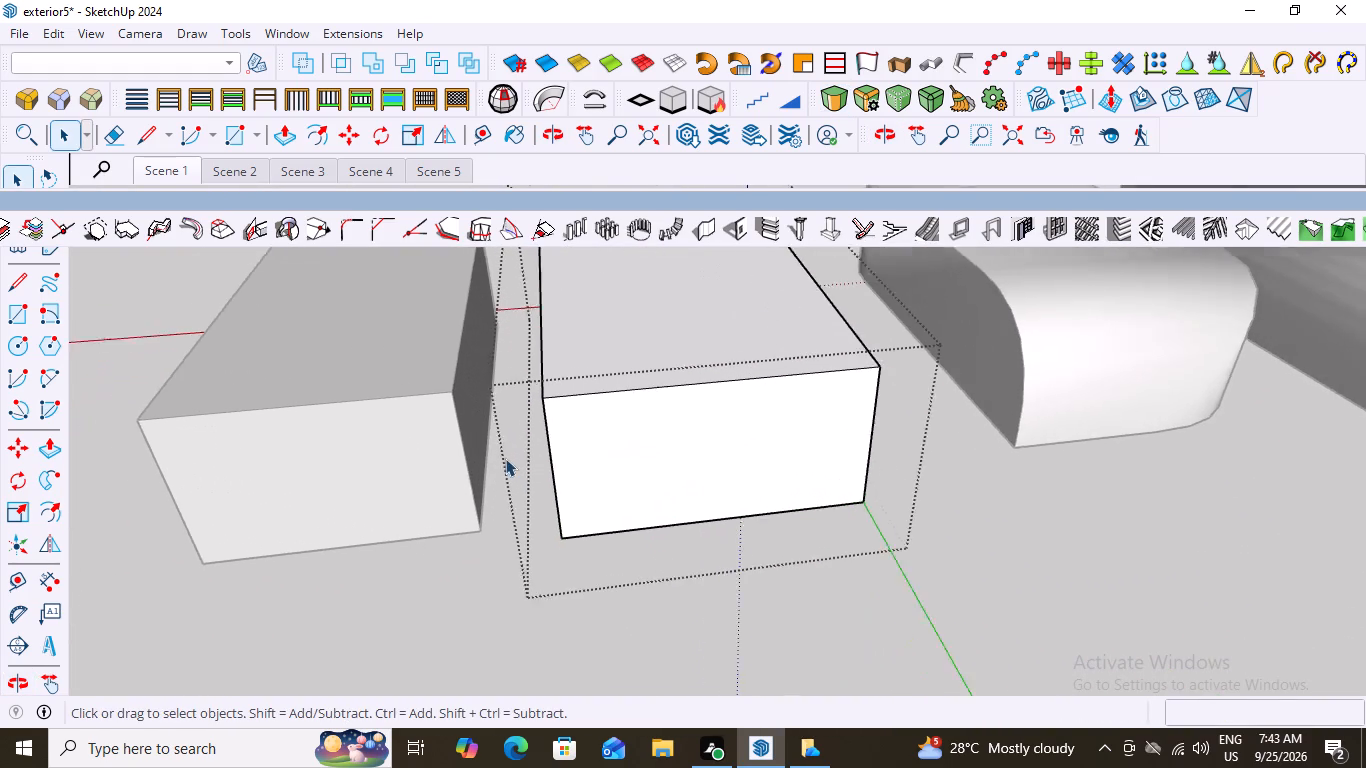
{"action": "scroll", "coordinate": [505, 458], "scroll_direction": "up", "scroll_amount": 1}
{"action": "left_click", "coordinate": [552, 461]}
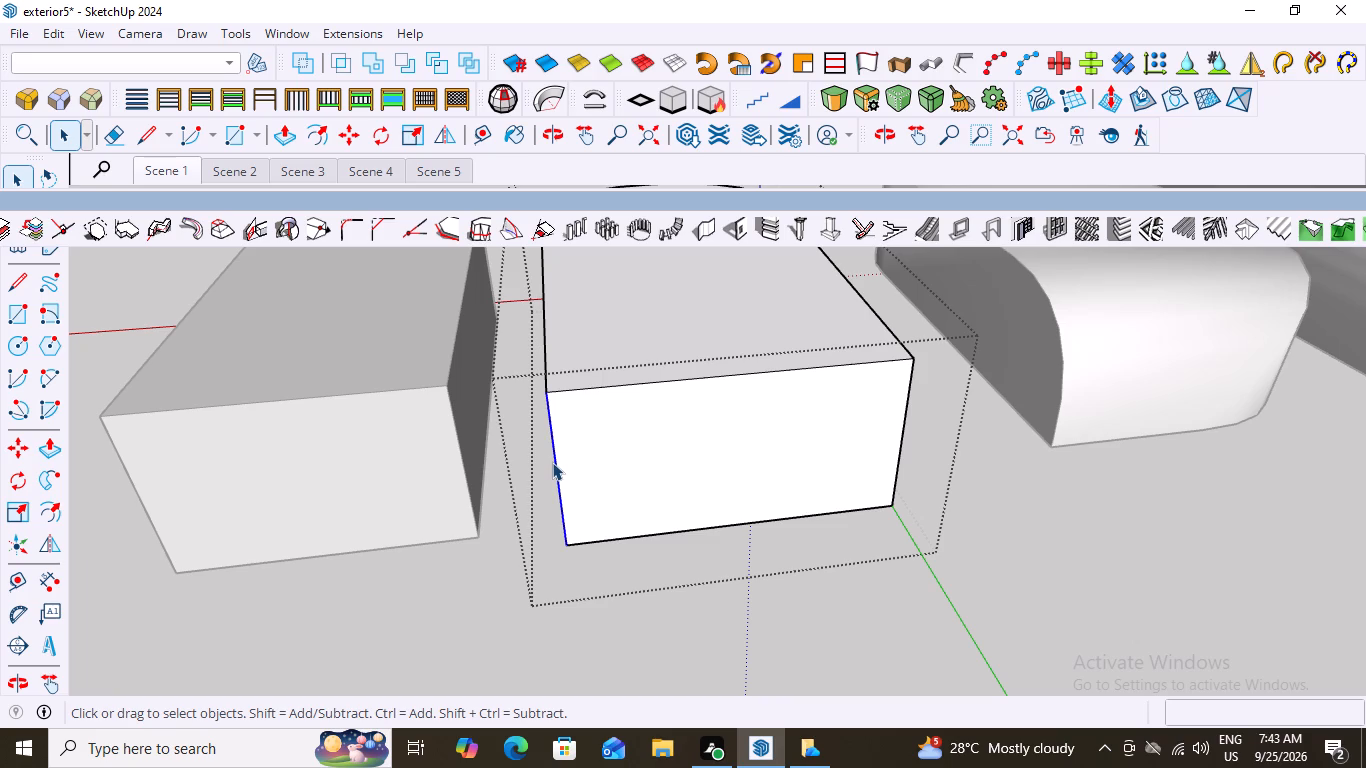
{"action": "left_click", "coordinate": [898, 464], "text": "shift"}
{"action": "left_click", "coordinate": [827, 98]}
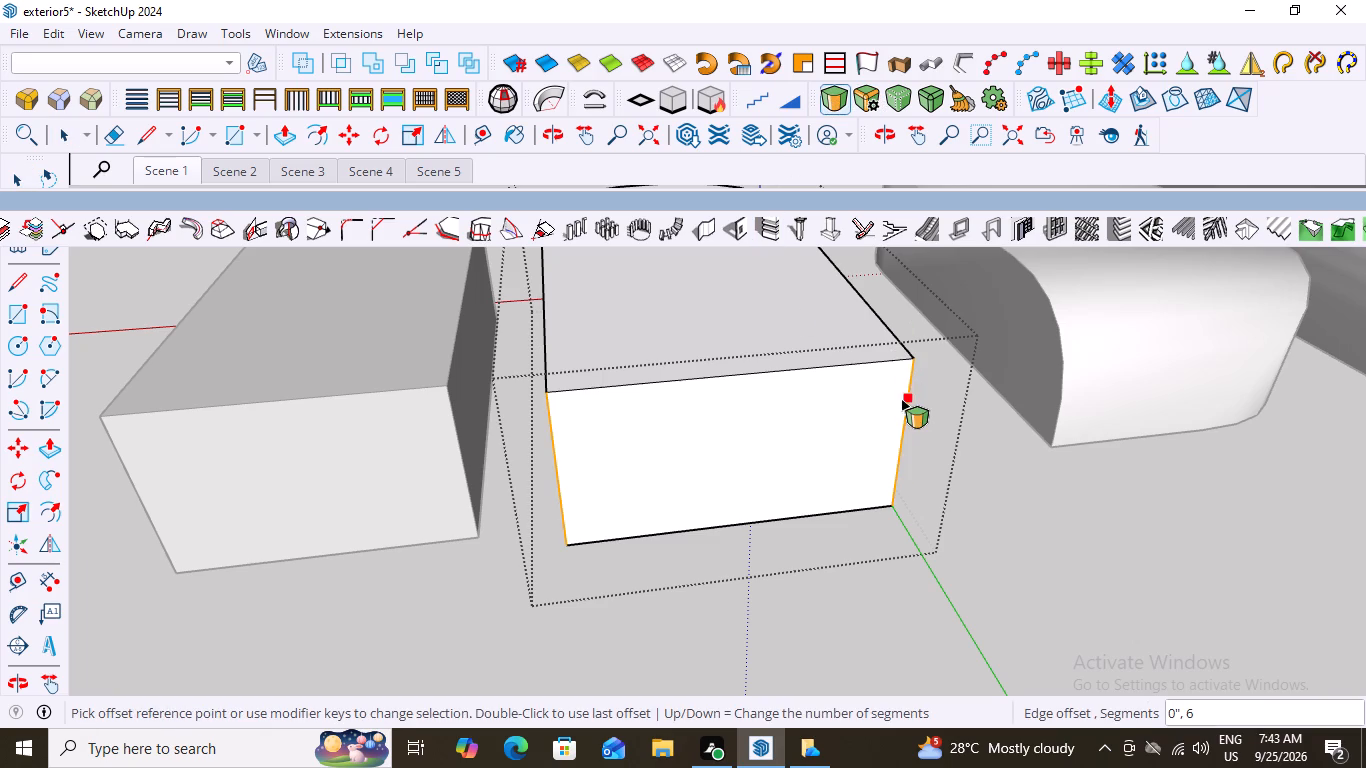
{"action": "left_click_drag", "start_coordinate": [911, 360], "coordinate": [902, 382]}
{"action": "left_click", "coordinate": [875, 407]}
{"action": "left_click_drag", "start_coordinate": [863, 414], "coordinate": [792, 448]}
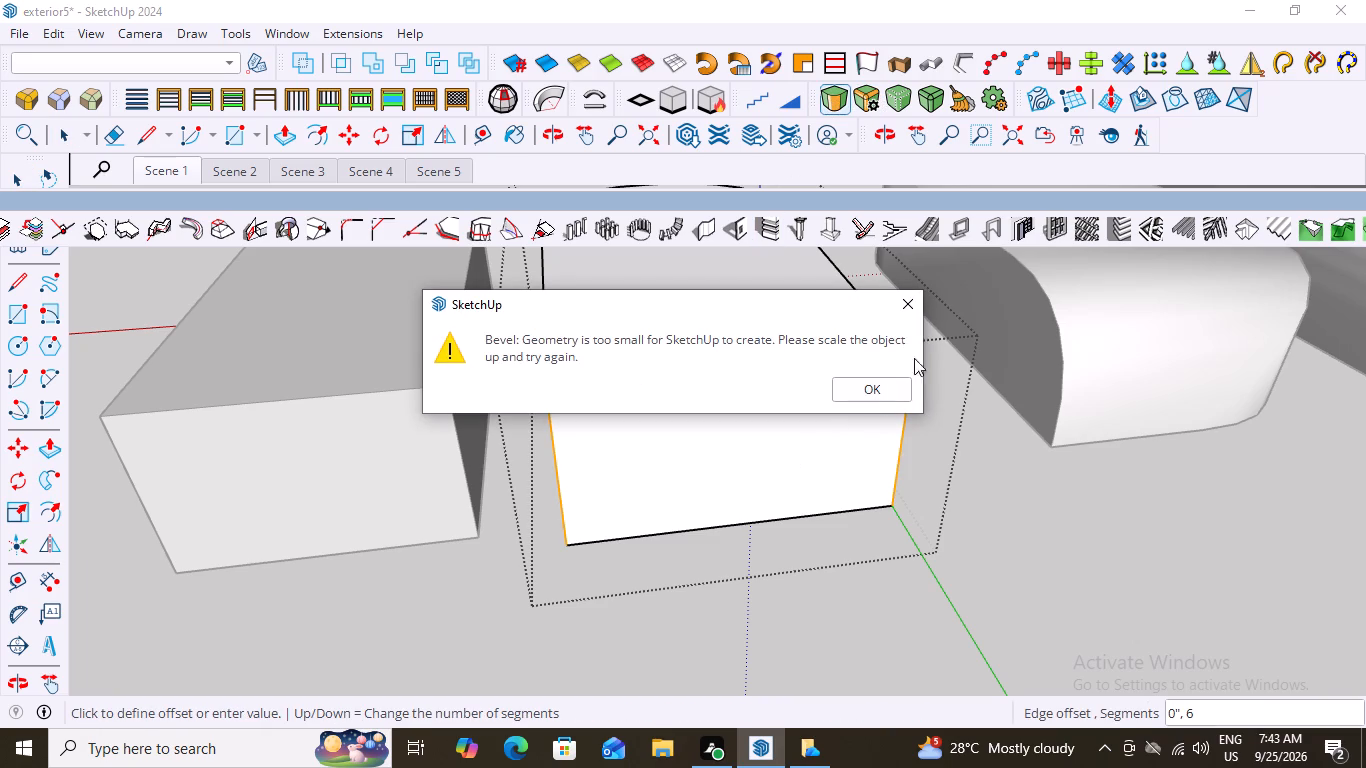
{"action": "left_click", "coordinate": [899, 391]}
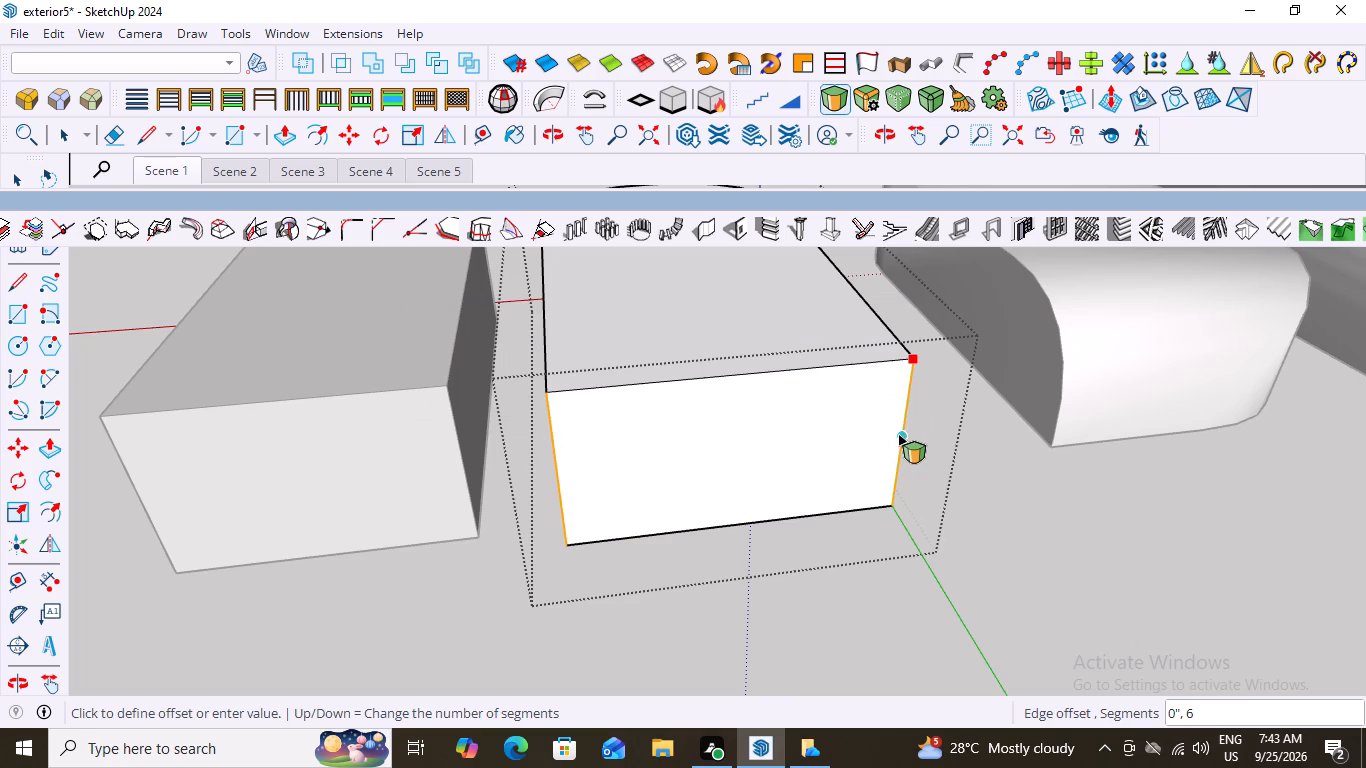
{"action": "left_click_drag", "start_coordinate": [899, 434], "coordinate": [778, 470]}
{"action": "left_click", "coordinate": [902, 308]}
{"action": "left_click_drag", "start_coordinate": [903, 420], "coordinate": [837, 446]}
{"action": "left_click", "coordinate": [911, 302]}
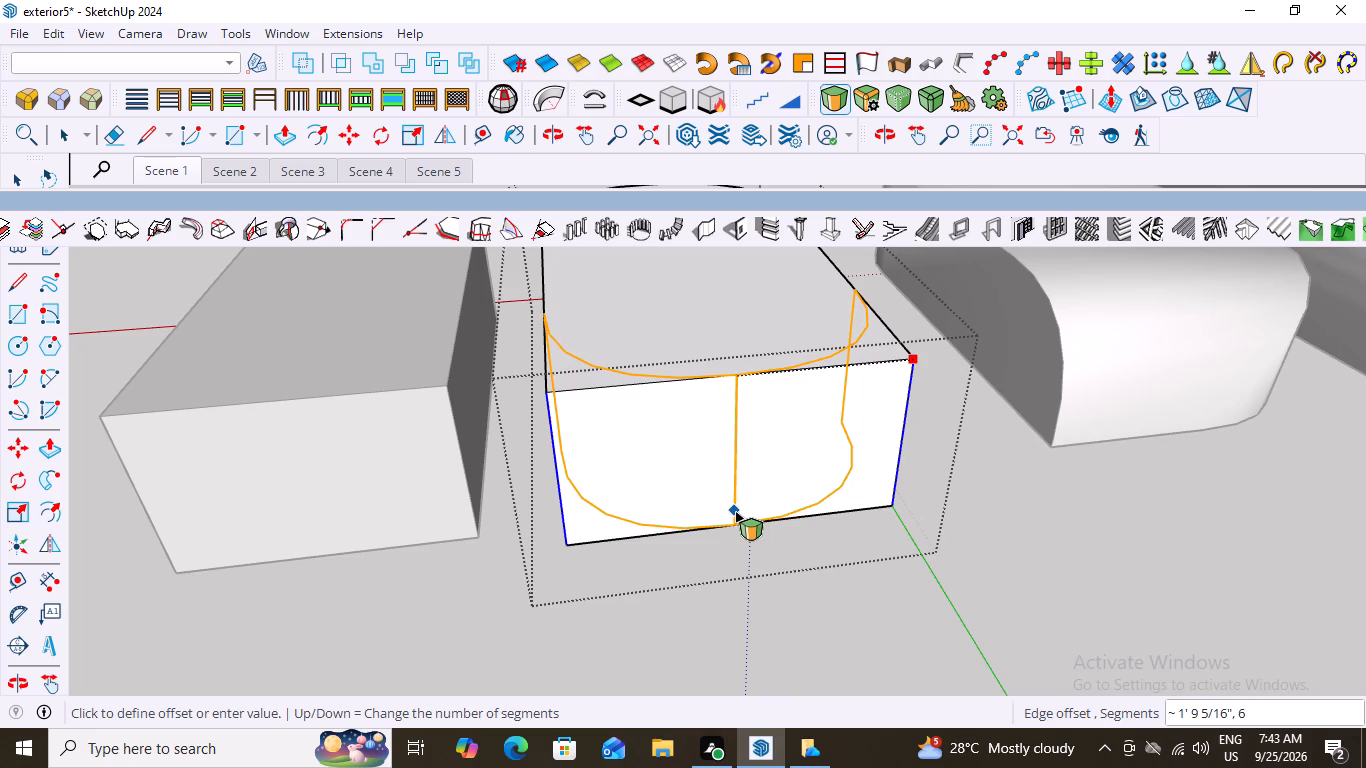
{"action": "left_click", "coordinate": [735, 511]}
Examine the third box's rounded ends from the back, front and above beside the other boxes, and leave its group.
{"action": "scroll", "coordinate": [776, 510], "scroll_direction": "down", "scroll_amount": 9}
{"action": "middle_click_drag", "start_coordinate": [742, 510], "coordinate": [924, 587]}
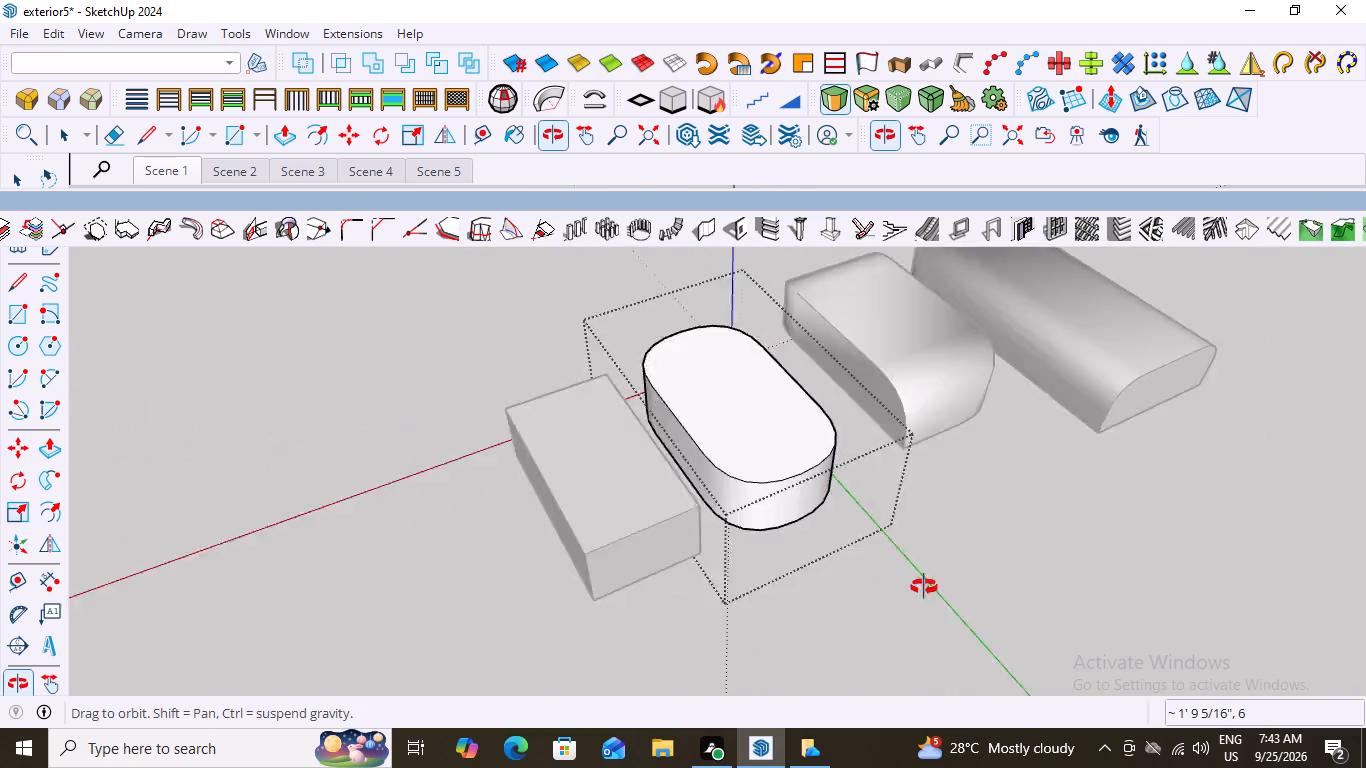
{"action": "middle_click_drag", "start_coordinate": [924, 587], "coordinate": [1097, 562]}
{"action": "middle_click_drag", "start_coordinate": [660, 367], "coordinate": [1171, 427]}
{"action": "middle_click_drag", "start_coordinate": [703, 471], "coordinate": [1073, 593]}
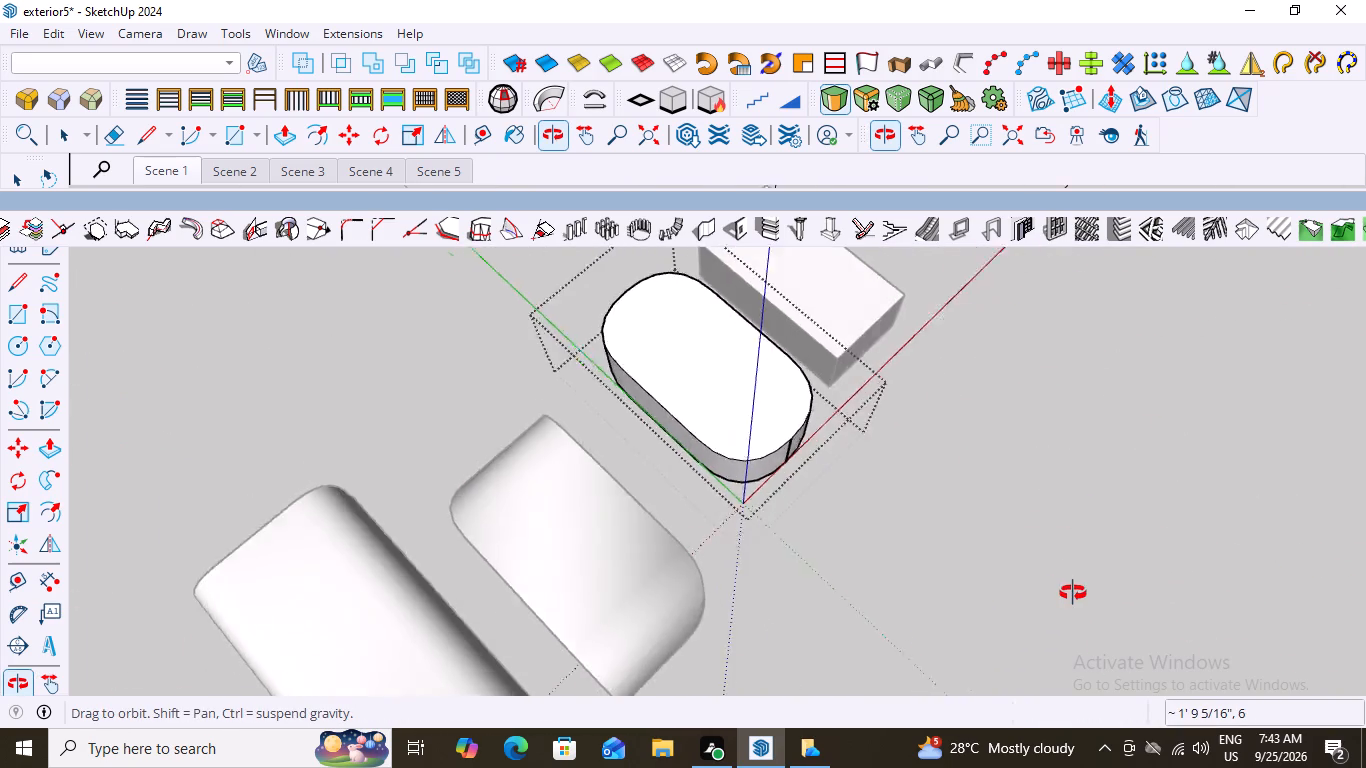
{"action": "middle_click_drag", "start_coordinate": [1073, 593], "coordinate": [780, 507]}
{"action": "scroll", "coordinate": [776, 515], "scroll_direction": "down", "scroll_amount": 9}
{"action": "middle_click_drag", "start_coordinate": [709, 501], "coordinate": [782, 419]}
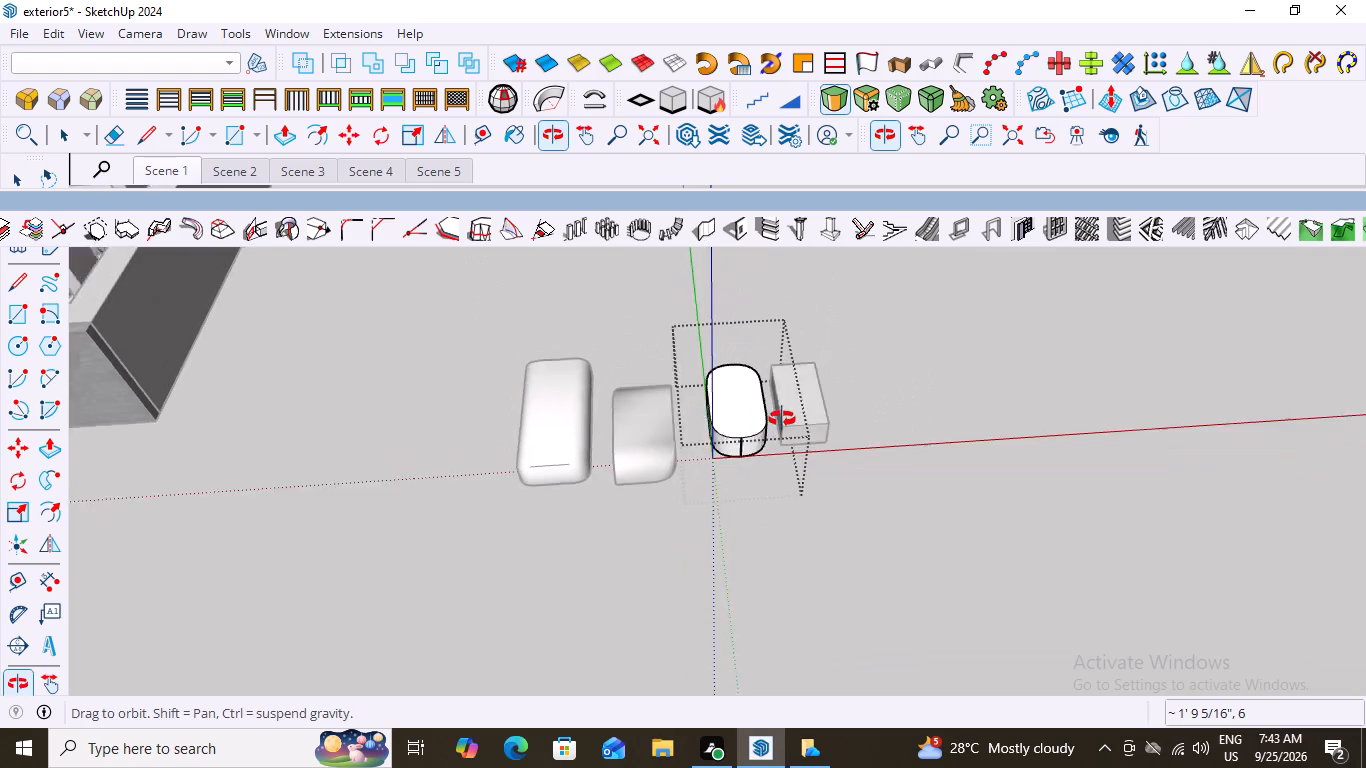
{"action": "middle_click_drag", "start_coordinate": [782, 419], "coordinate": [784, 374]}
{"action": "scroll", "coordinate": [739, 501], "scroll_direction": "up", "scroll_amount": 10}
{"action": "key", "text": "space"}
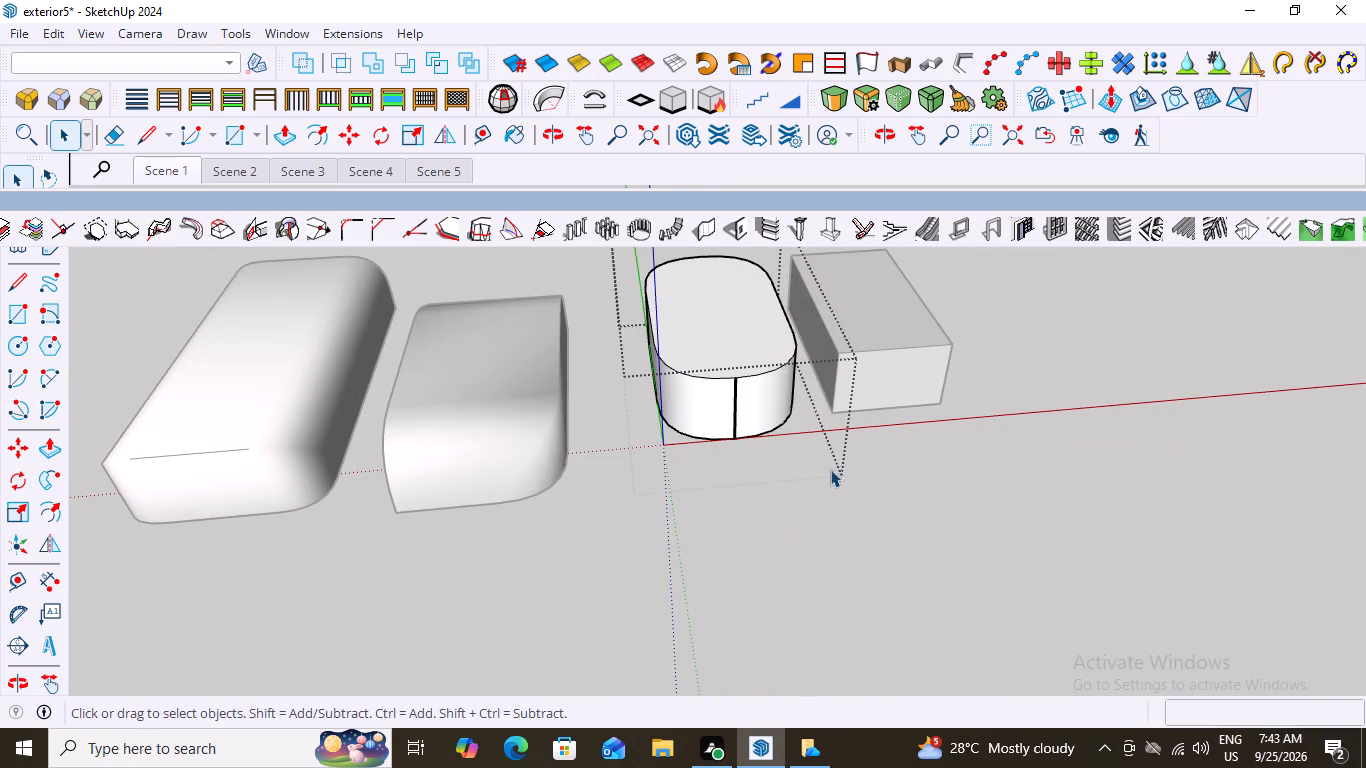
{"action": "left_click", "coordinate": [830, 468]}
{"action": "middle_click_drag", "start_coordinate": [606, 506], "coordinate": [488, 496]}
{"action": "scroll", "coordinate": [820, 485], "scroll_direction": "down", "scroll_amount": 2}
{"action": "middle_click_drag", "start_coordinate": [856, 494], "coordinate": [467, 499]}
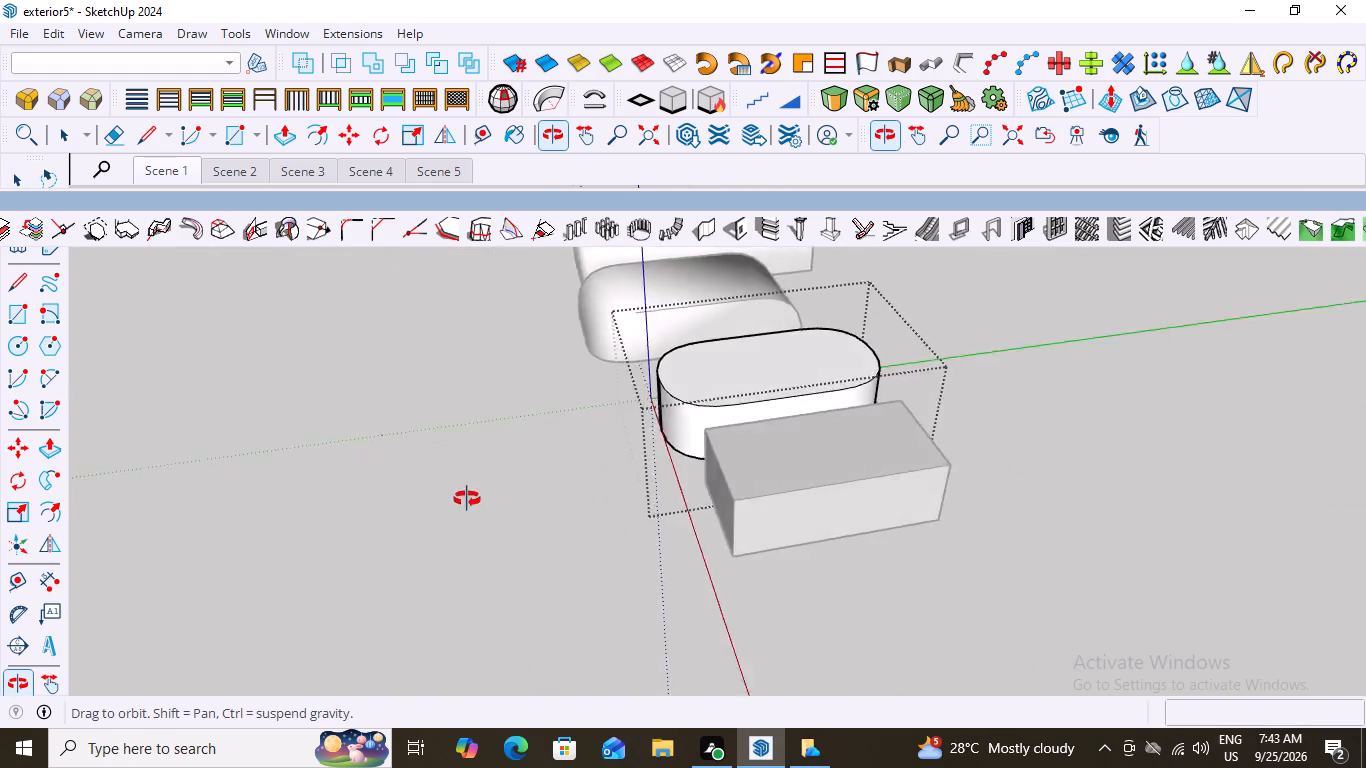
{"action": "middle_click_drag", "start_coordinate": [467, 499], "coordinate": [299, 468]}
{"action": "middle_click_drag", "start_coordinate": [942, 501], "coordinate": [618, 512]}
{"action": "double_click", "coordinate": [710, 503]}
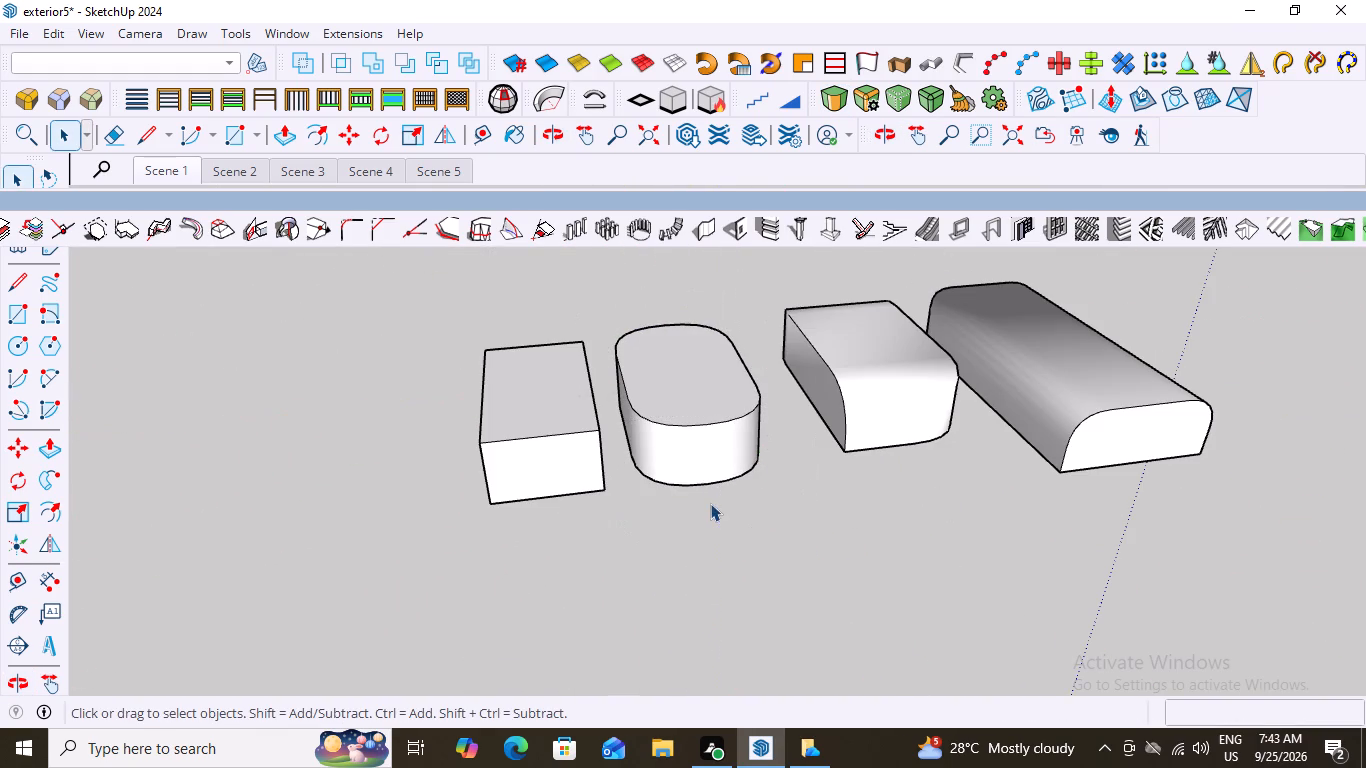
{"action": "left_click", "coordinate": [758, 301]}
Open the group of the fourth, still square-cornered box beside the oval-shaped one for editing.
{"action": "scroll", "coordinate": [673, 461], "scroll_direction": "up", "scroll_amount": 6}
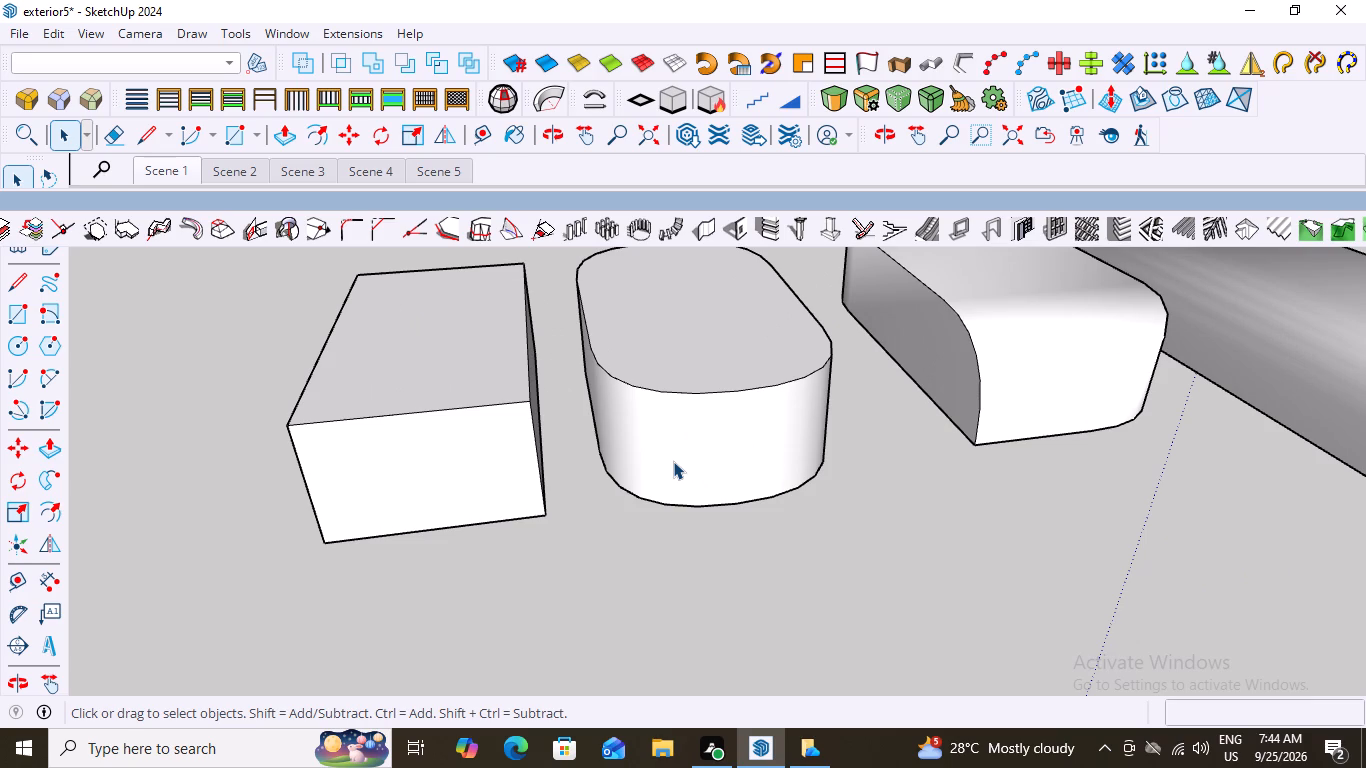
{"action": "scroll", "coordinate": [664, 468], "scroll_direction": "down", "scroll_amount": 11}
{"action": "scroll", "coordinate": [544, 527], "scroll_direction": "up", "scroll_amount": 2}
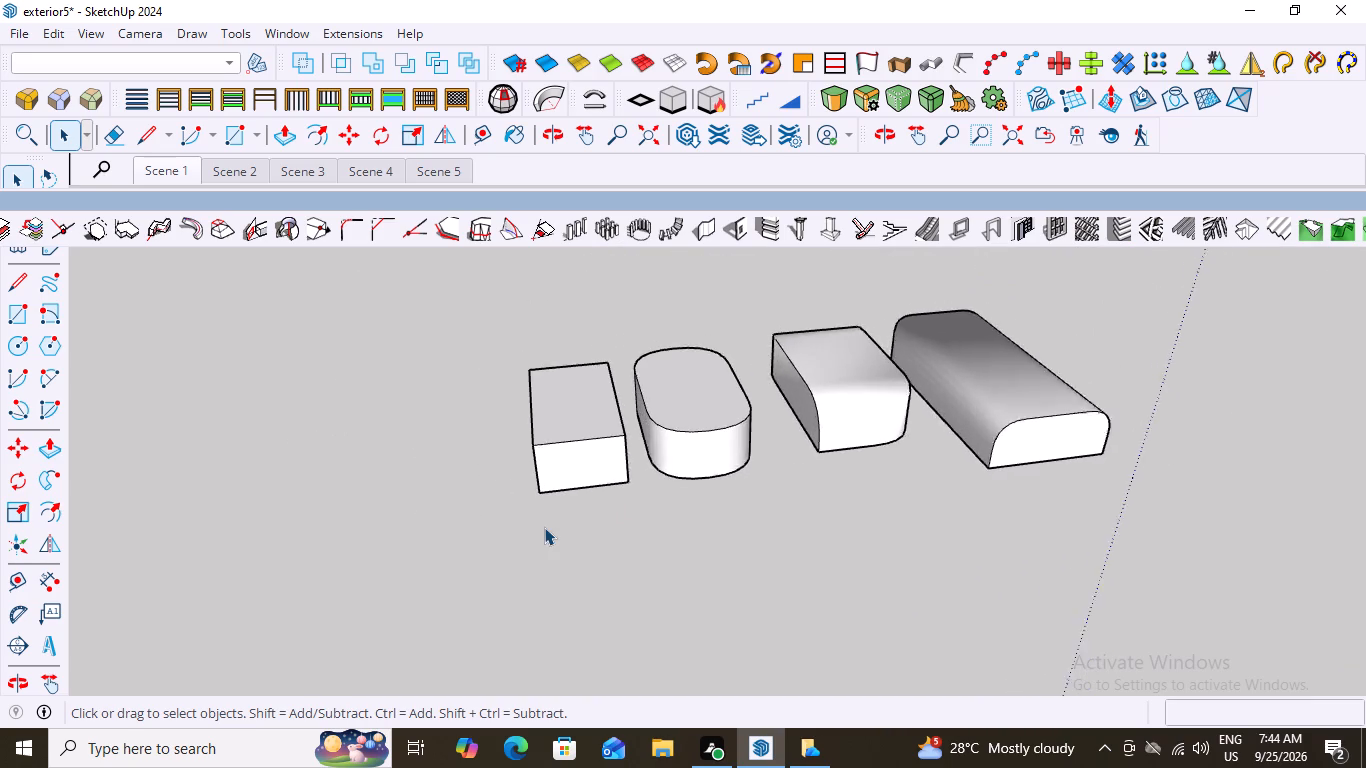
{"action": "scroll", "coordinate": [544, 527], "scroll_direction": "up", "scroll_amount": 5}
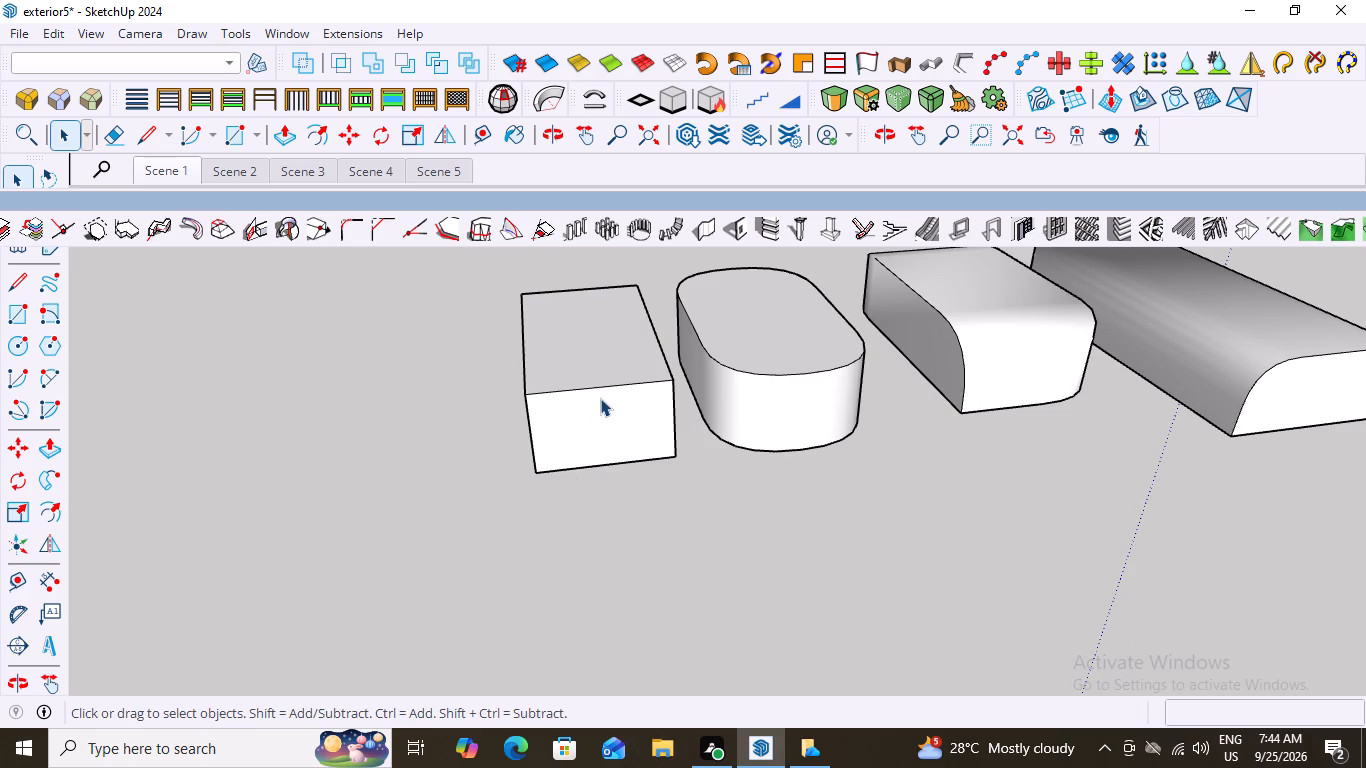
{"action": "left_click", "coordinate": [607, 371]}
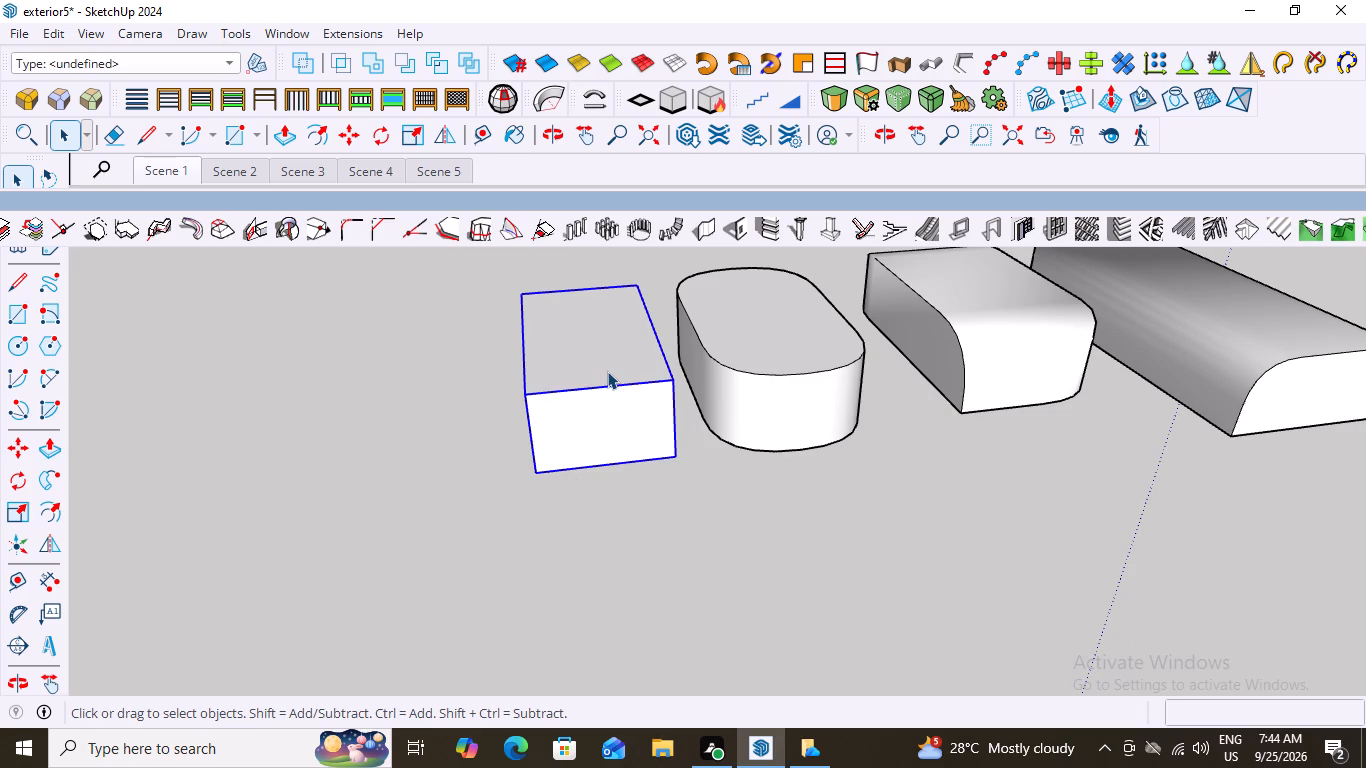
{"action": "triple_click", "coordinate": [607, 371]}
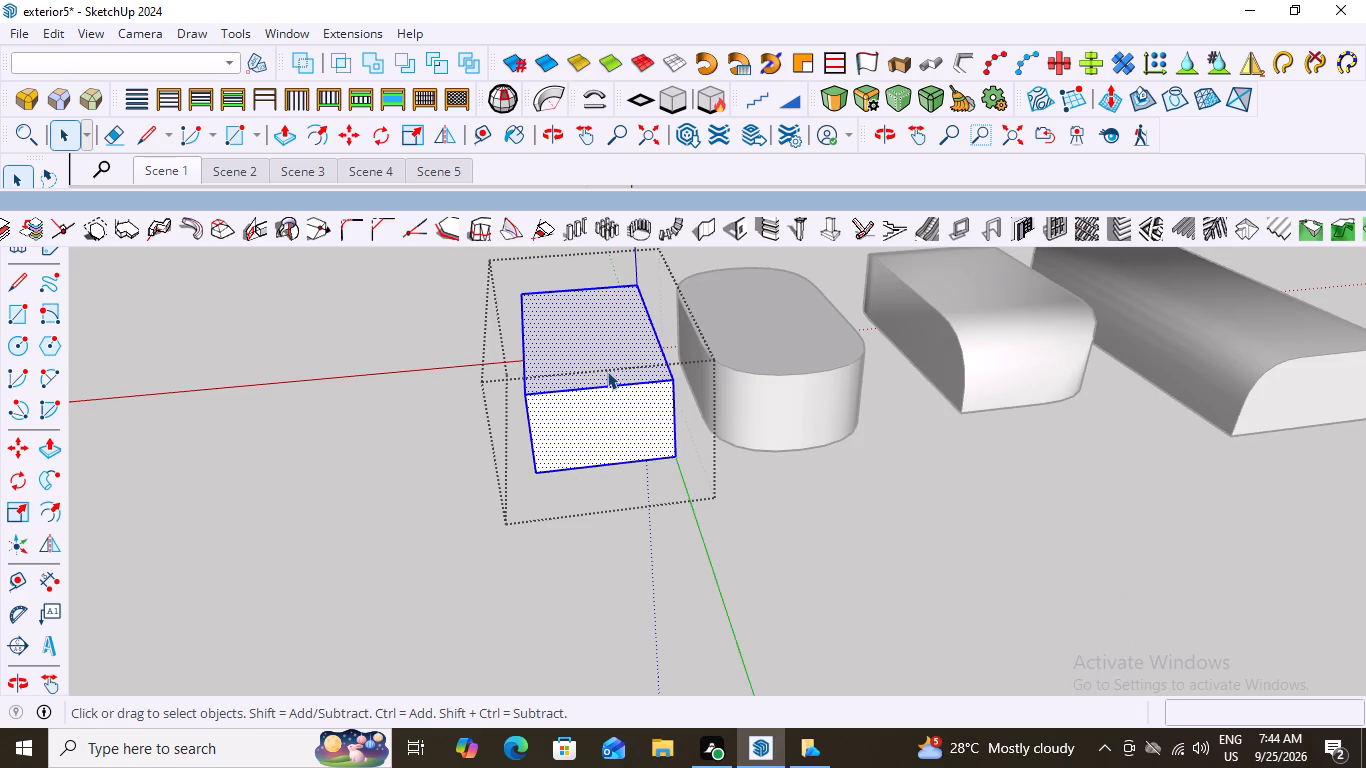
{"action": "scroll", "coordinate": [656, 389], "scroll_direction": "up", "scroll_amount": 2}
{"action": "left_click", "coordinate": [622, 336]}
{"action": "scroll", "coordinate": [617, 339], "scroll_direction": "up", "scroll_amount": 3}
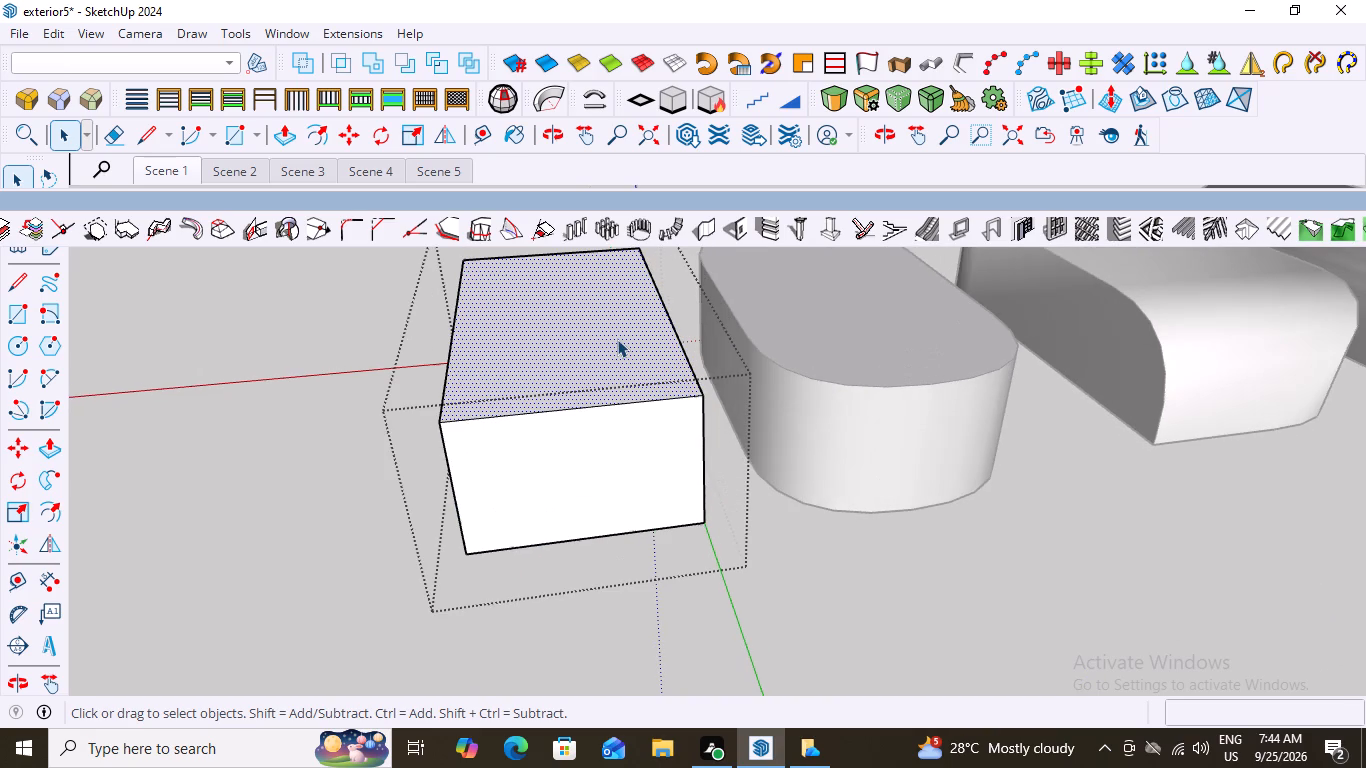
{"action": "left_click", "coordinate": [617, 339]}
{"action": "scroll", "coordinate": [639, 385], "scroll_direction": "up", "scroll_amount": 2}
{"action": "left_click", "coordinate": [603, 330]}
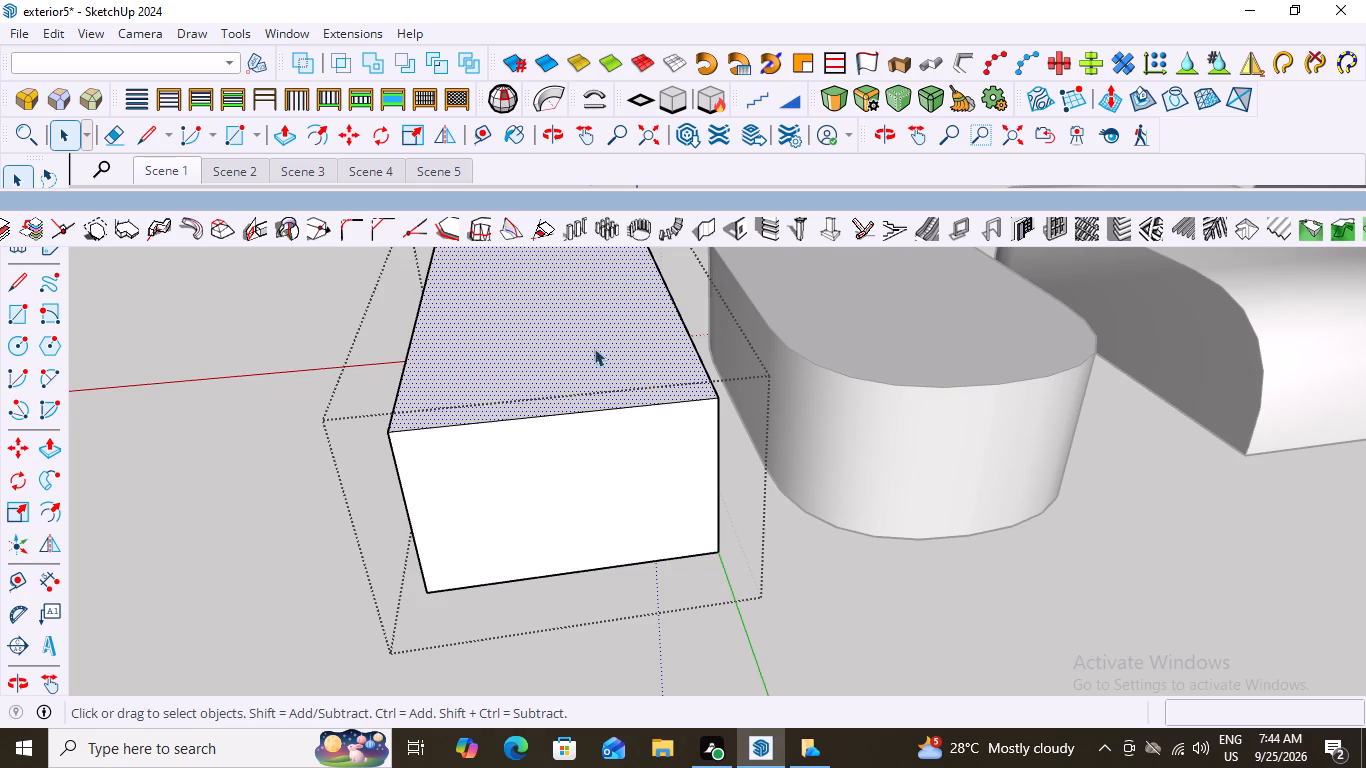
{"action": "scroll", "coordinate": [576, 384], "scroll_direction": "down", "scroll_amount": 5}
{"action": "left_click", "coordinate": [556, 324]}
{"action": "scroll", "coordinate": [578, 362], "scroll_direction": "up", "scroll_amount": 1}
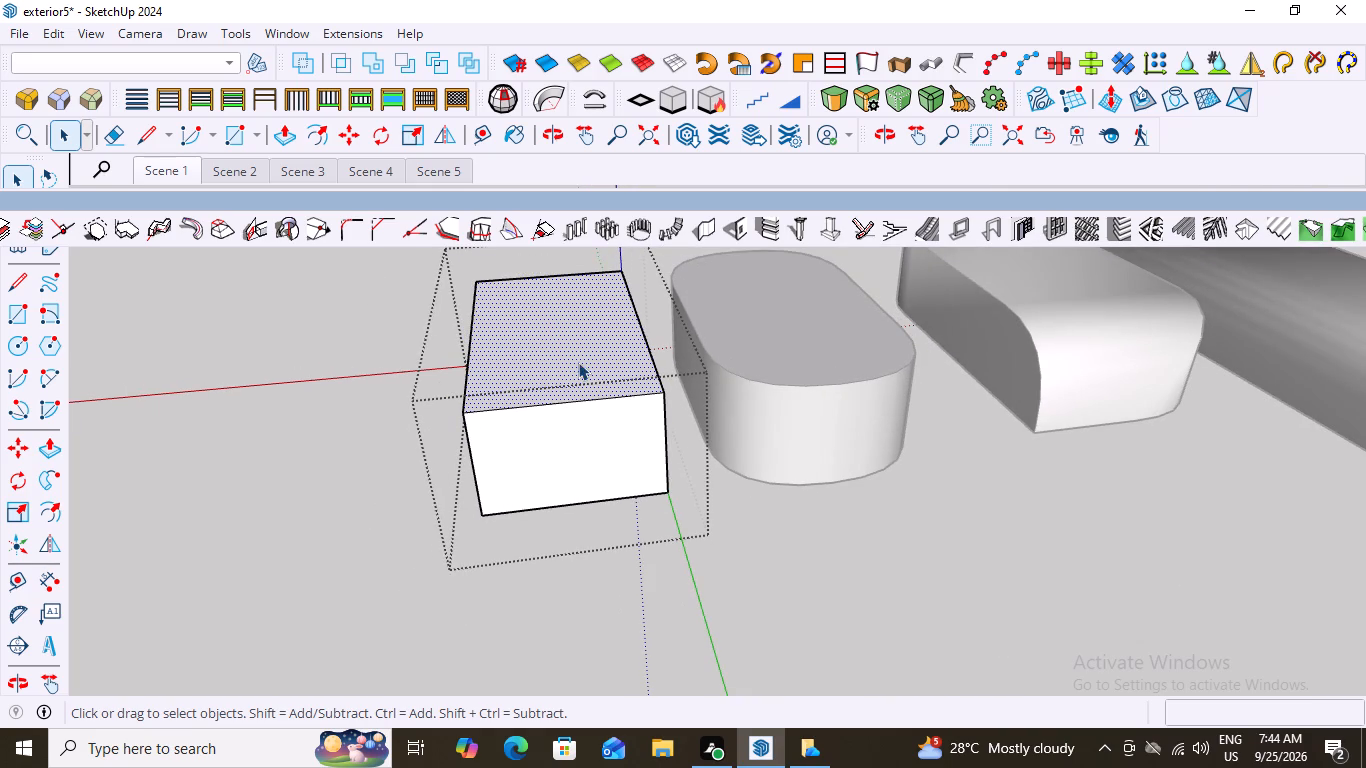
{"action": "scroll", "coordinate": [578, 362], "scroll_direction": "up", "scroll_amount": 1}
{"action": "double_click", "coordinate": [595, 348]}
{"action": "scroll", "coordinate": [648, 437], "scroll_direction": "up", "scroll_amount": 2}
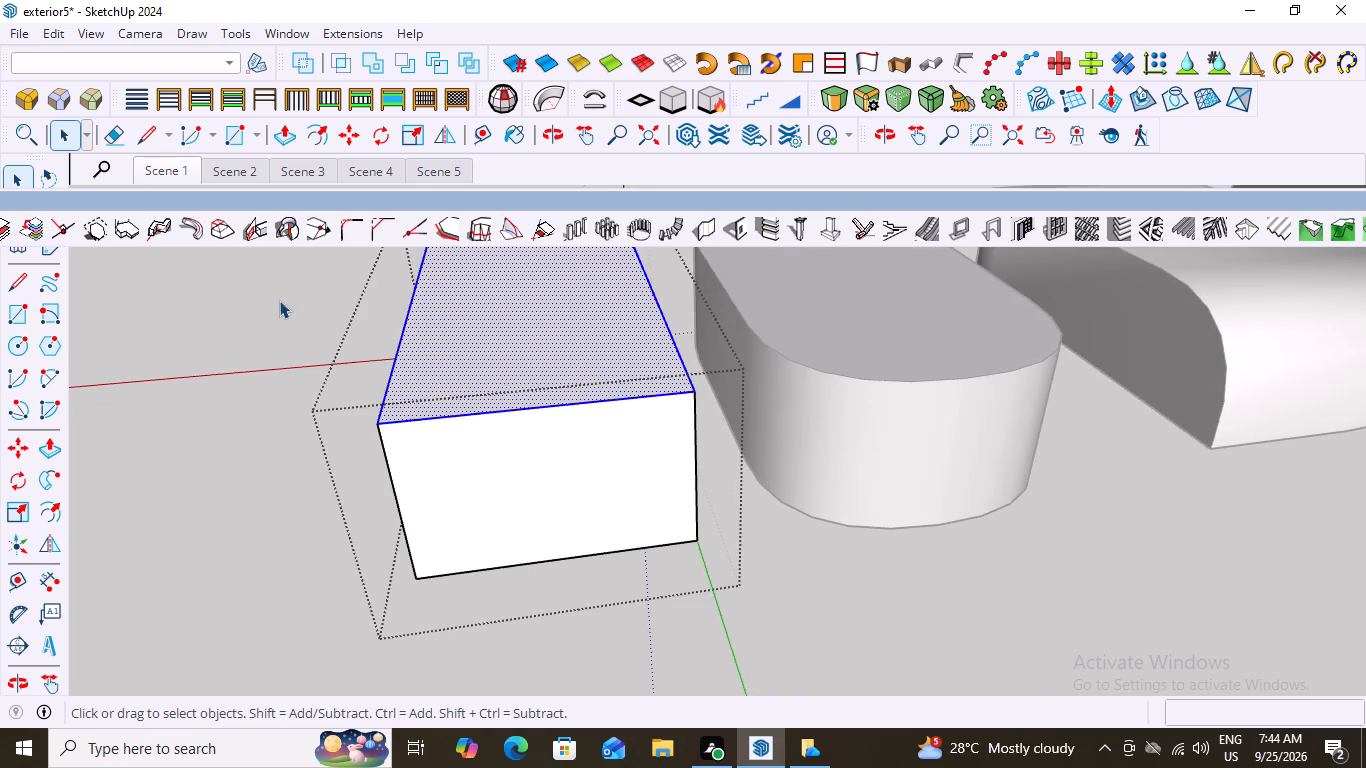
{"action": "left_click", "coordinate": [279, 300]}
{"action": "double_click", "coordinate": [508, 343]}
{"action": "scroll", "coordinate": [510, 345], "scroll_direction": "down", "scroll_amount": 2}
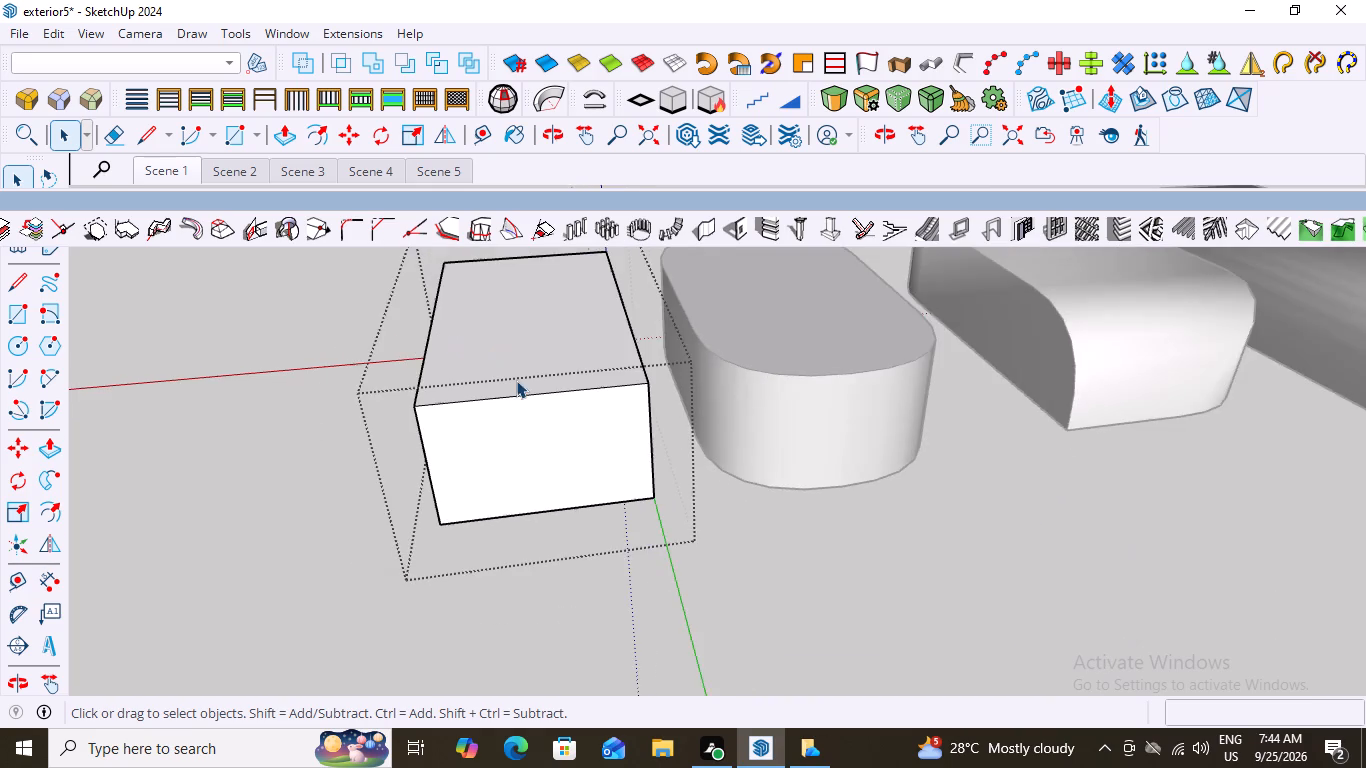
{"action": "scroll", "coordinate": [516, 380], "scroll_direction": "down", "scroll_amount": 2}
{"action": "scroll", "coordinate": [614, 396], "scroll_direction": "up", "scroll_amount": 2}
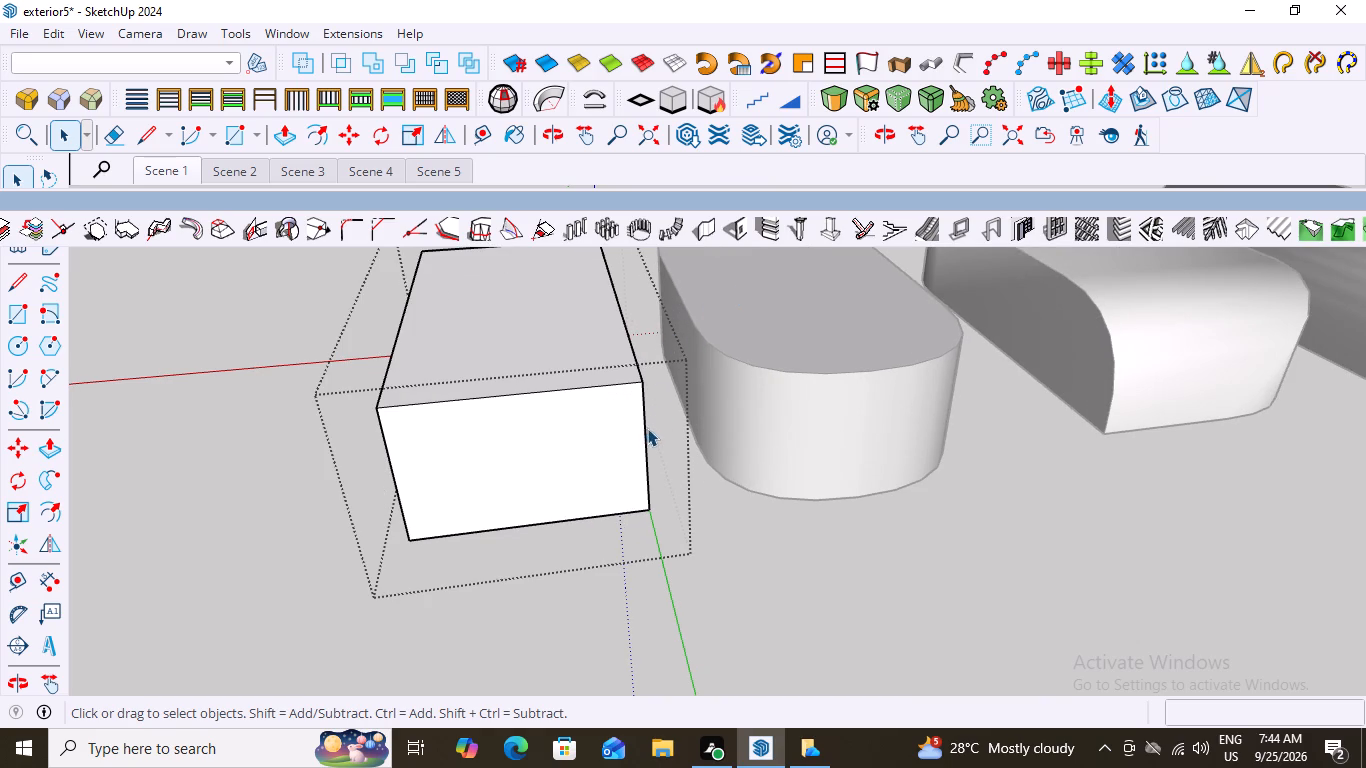
Round the fourth box's front vertical edge nearest the oval box with the bevel tool, 2' 11" offset, 6 segments.
{"action": "left_click", "coordinate": [645, 423]}
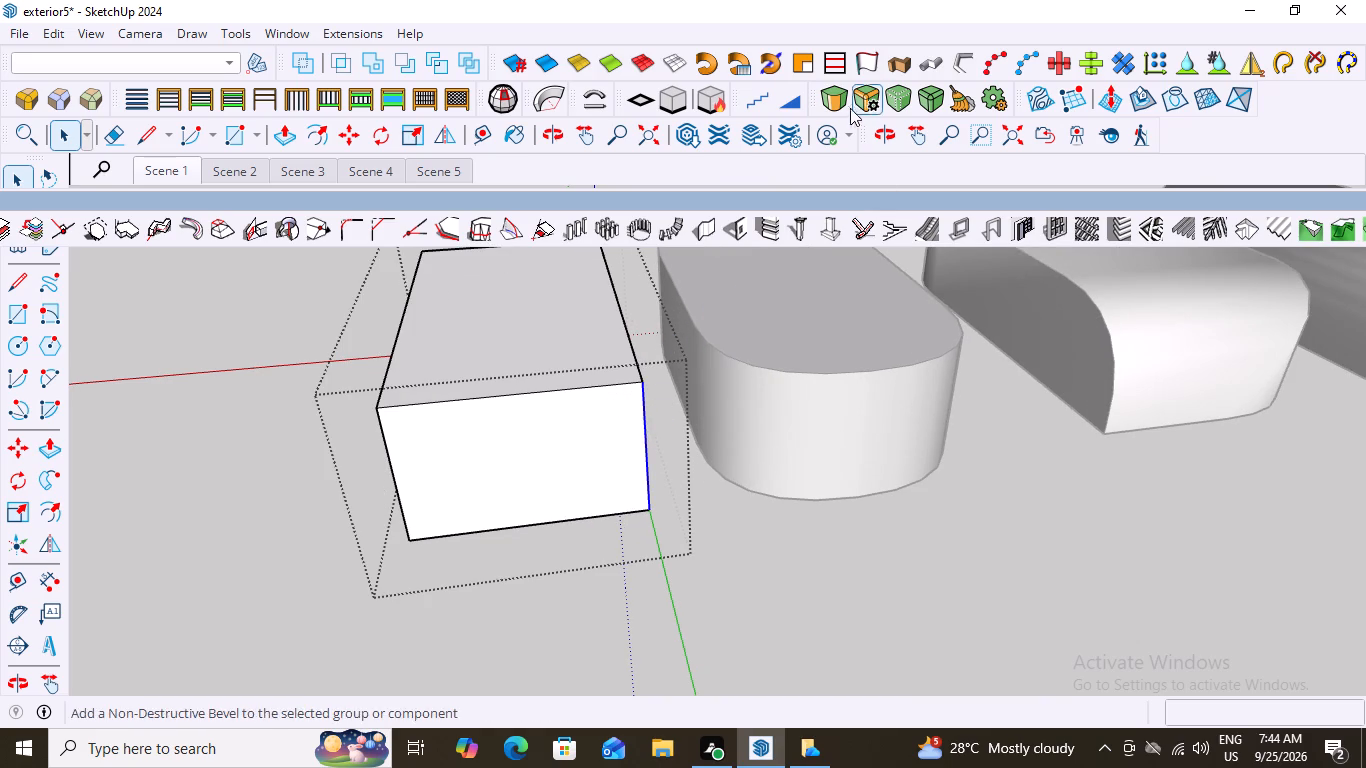
{"action": "left_click", "coordinate": [832, 99]}
{"action": "left_click", "coordinate": [642, 430]}
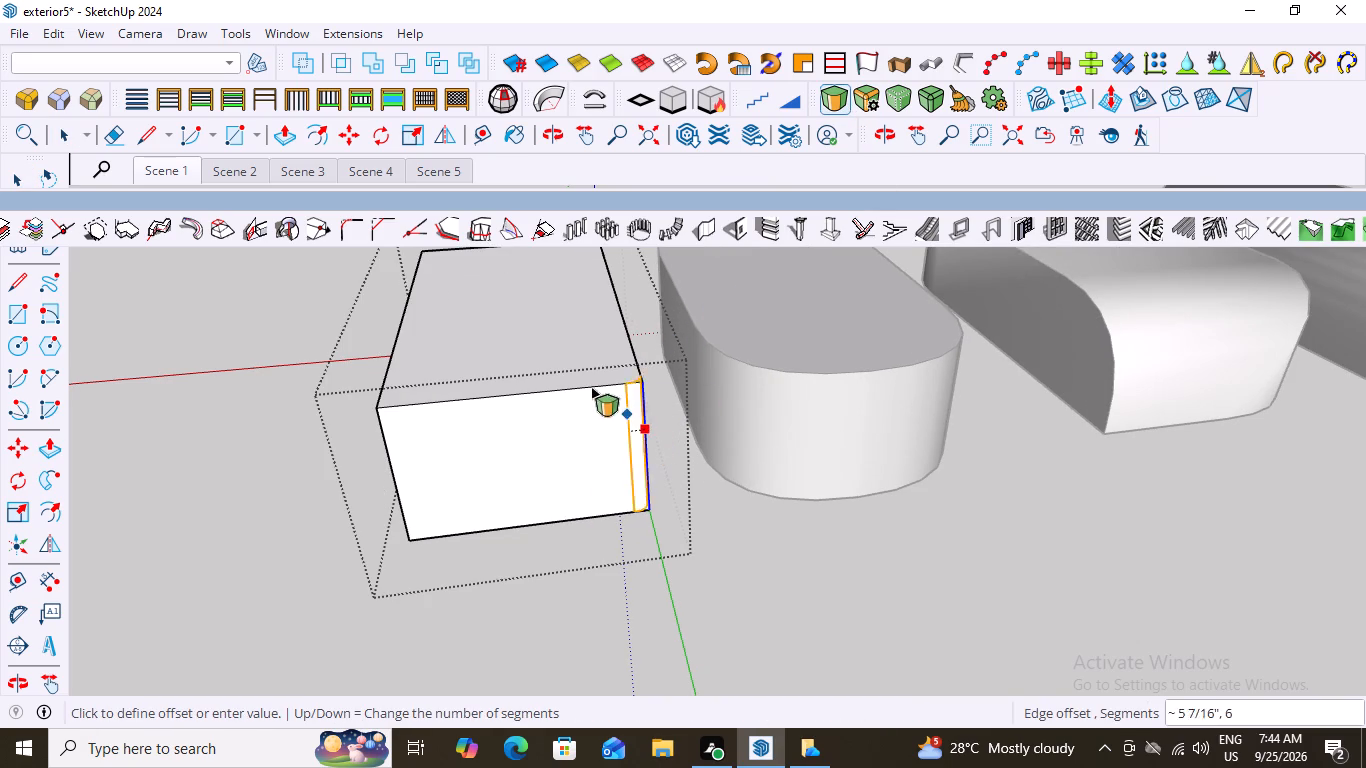
{"action": "left_click", "coordinate": [386, 423]}
Round the diagonally opposite back vertical edge with the bevel tool, about 3' 7/16" offset, 6 segments, and leave the group.
{"action": "scroll", "coordinate": [582, 460], "scroll_direction": "down", "scroll_amount": 6}
{"action": "middle_click_drag", "start_coordinate": [461, 514], "coordinate": [939, 507]}
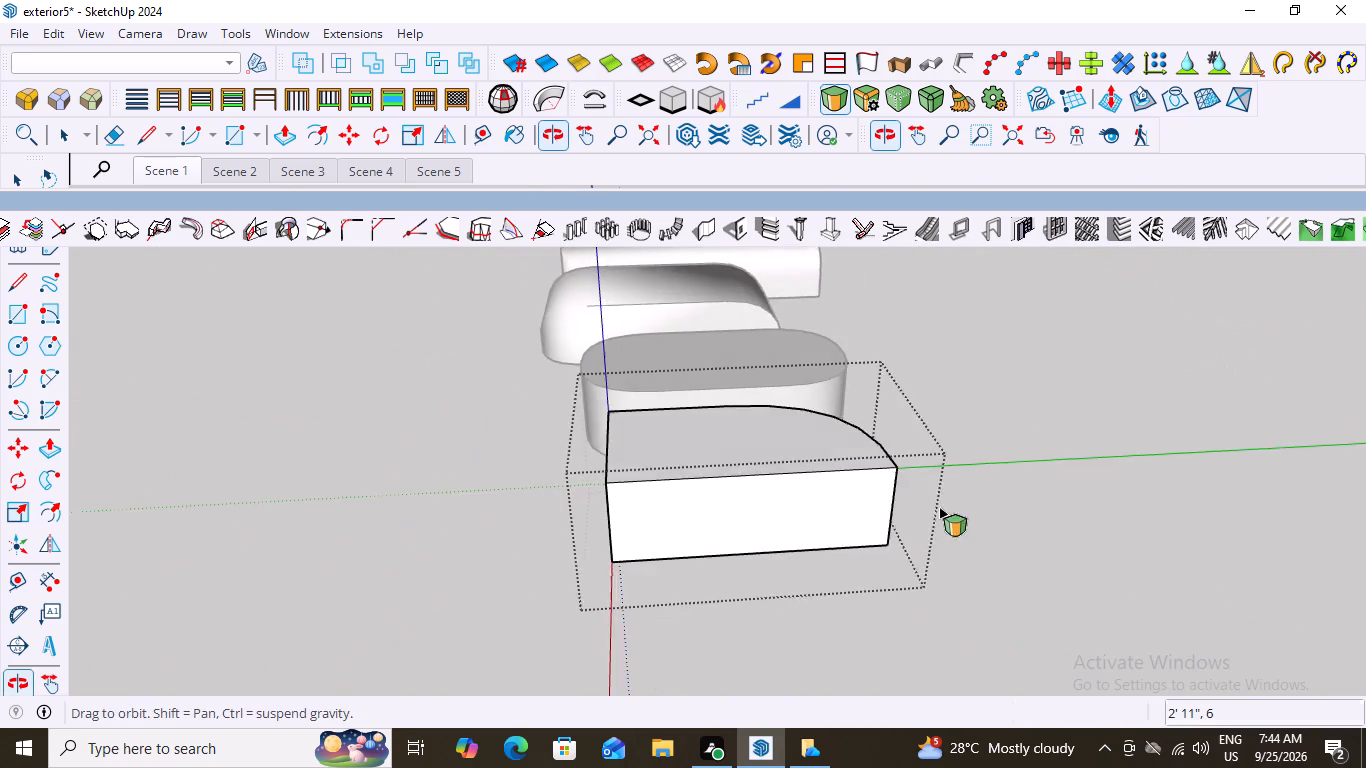
{"action": "middle_click_drag", "start_coordinate": [575, 515], "coordinate": [1043, 535]}
{"action": "scroll", "coordinate": [929, 409], "scroll_direction": "up", "scroll_amount": 4}
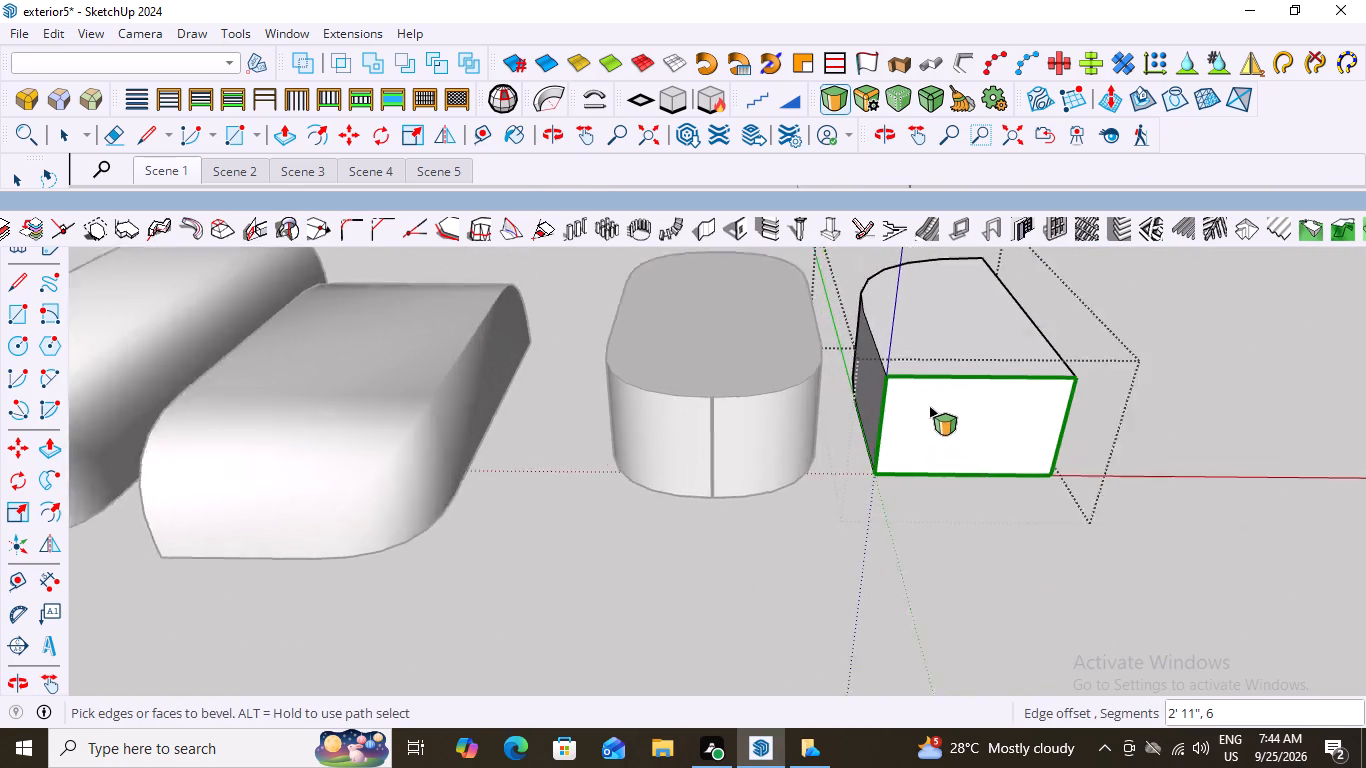
{"action": "scroll", "coordinate": [929, 406], "scroll_direction": "up", "scroll_amount": 4}
{"action": "scroll", "coordinate": [768, 517], "scroll_direction": "down", "scroll_amount": 5}
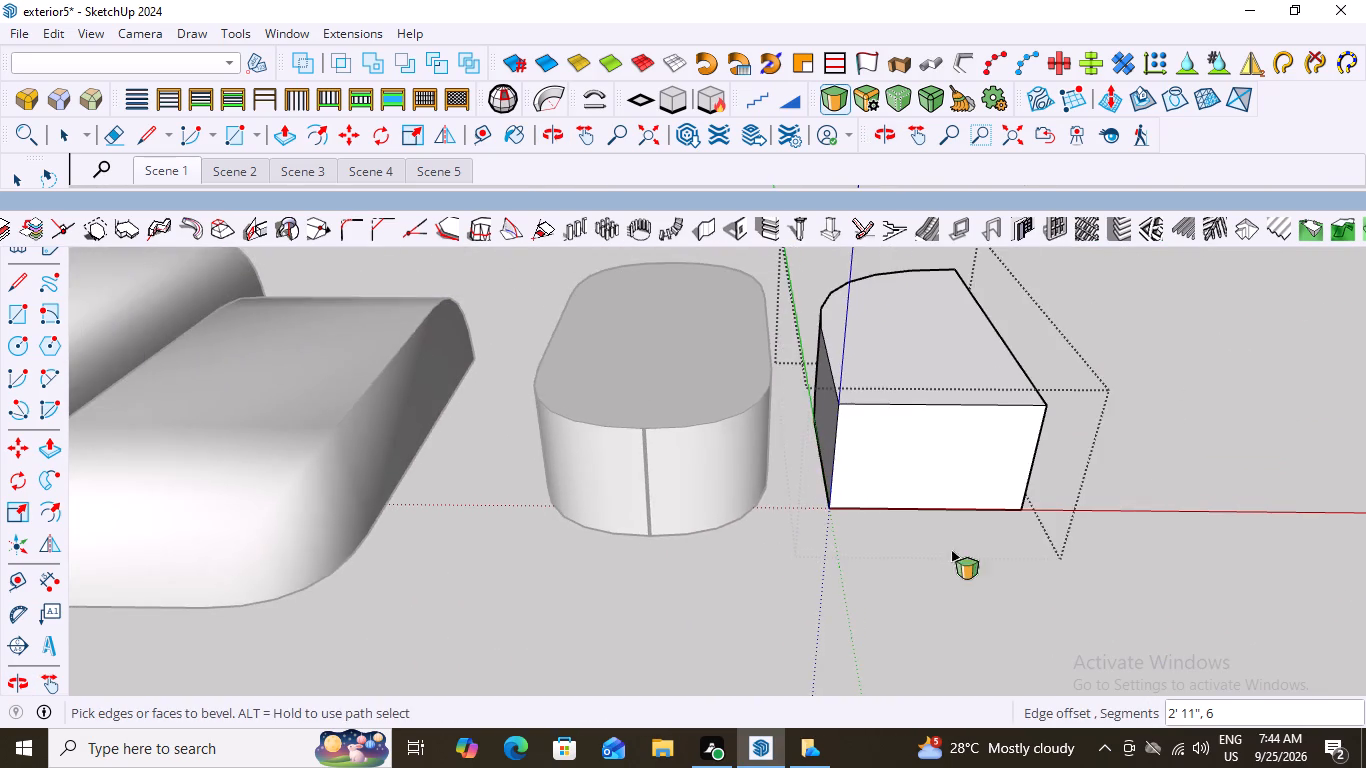
{"action": "middle_click_drag", "start_coordinate": [953, 550], "coordinate": [867, 569]}
{"action": "scroll", "coordinate": [997, 545], "scroll_direction": "up", "scroll_amount": 3}
{"action": "middle_click_drag", "start_coordinate": [1089, 500], "coordinate": [1014, 427]}
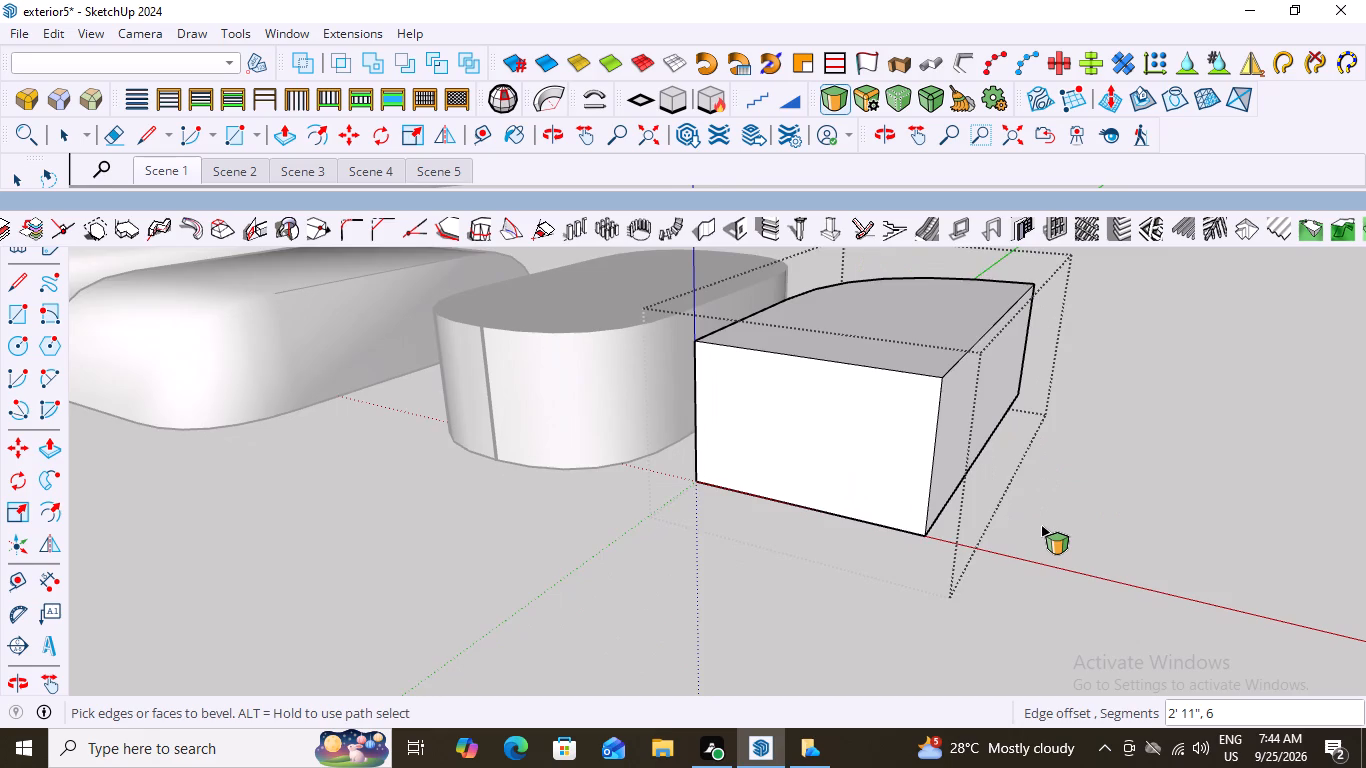
{"action": "scroll", "coordinate": [1041, 525], "scroll_direction": "up", "scroll_amount": 1}
{"action": "key", "text": "space"}
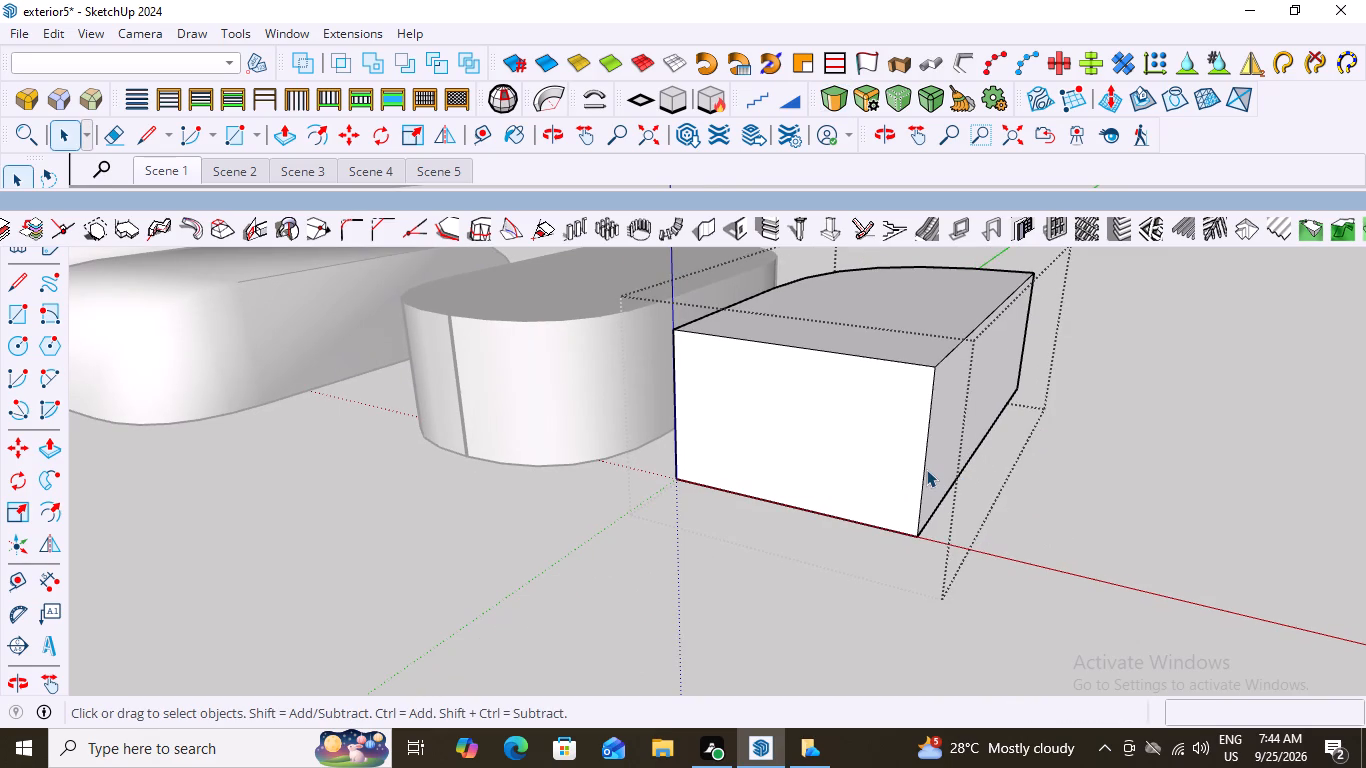
{"action": "left_click", "coordinate": [925, 462]}
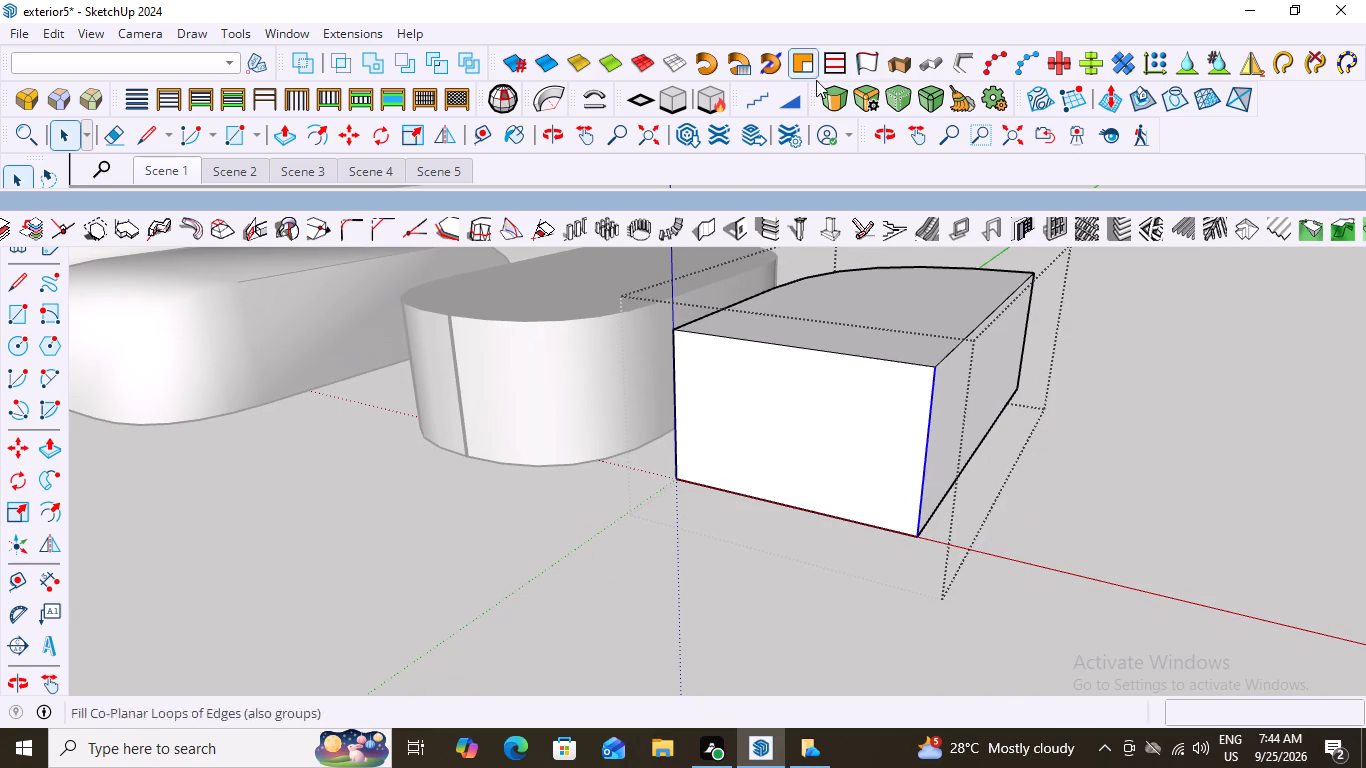
{"action": "left_click", "coordinate": [835, 97]}
{"action": "left_click", "coordinate": [929, 422]}
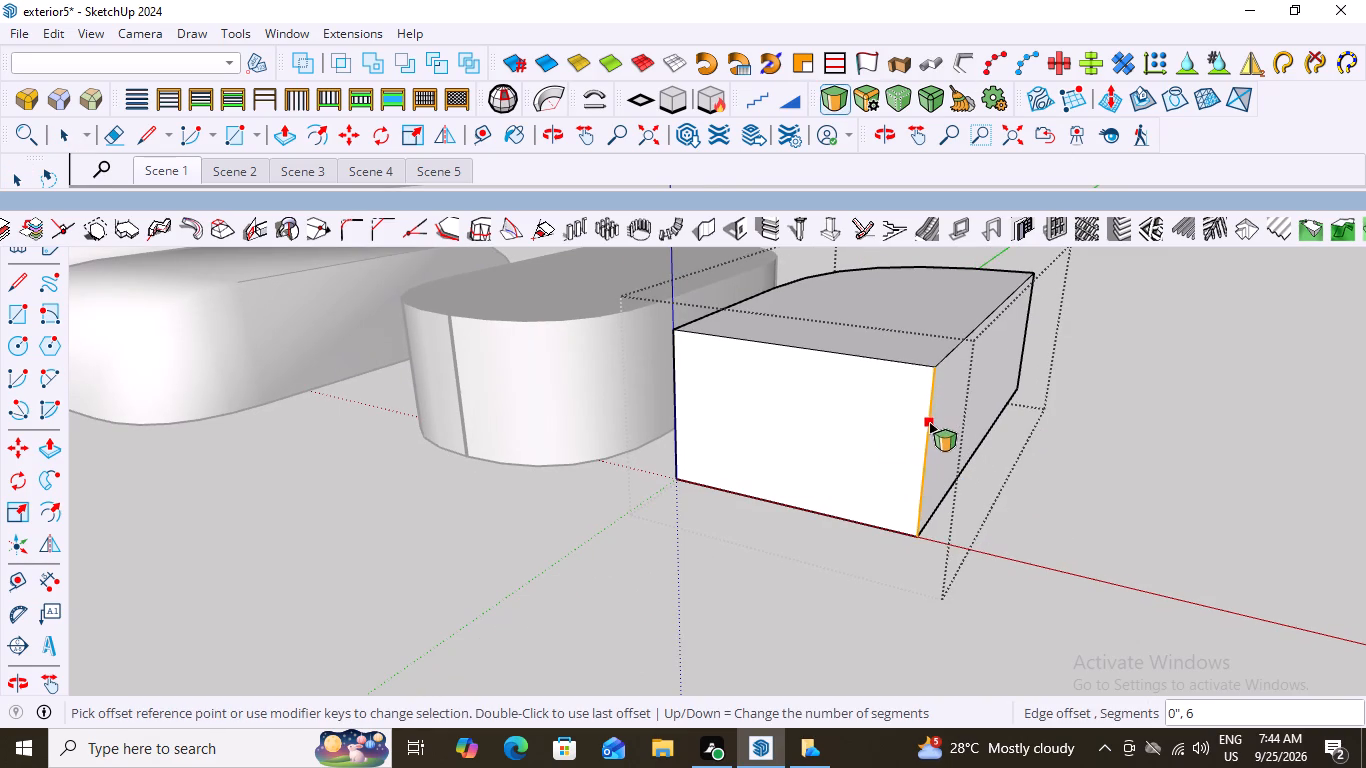
{"action": "scroll", "coordinate": [790, 430], "scroll_direction": "down", "scroll_amount": 5}
{"action": "middle_click_drag", "start_coordinate": [793, 475], "coordinate": [1039, 543]}
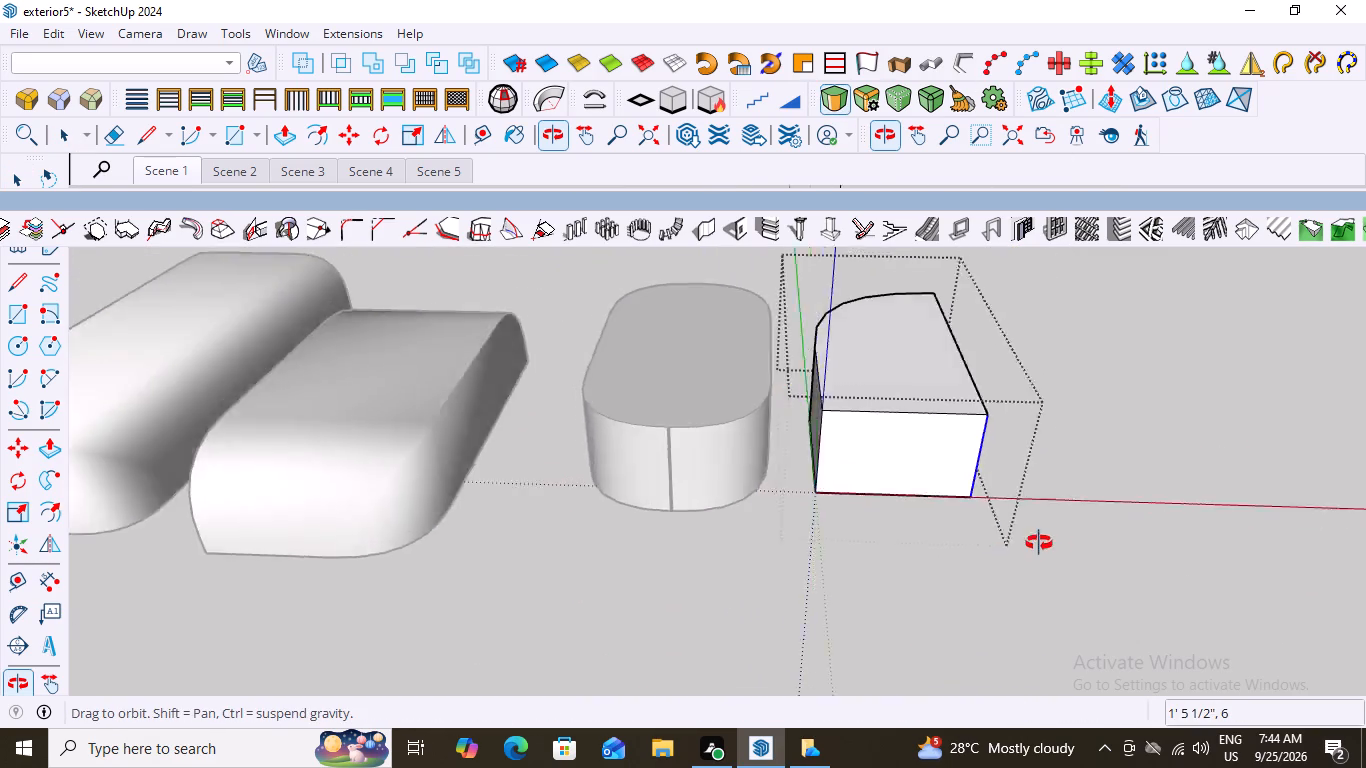
{"action": "middle_click_drag", "start_coordinate": [1039, 543], "coordinate": [1054, 544]}
{"action": "left_click", "coordinate": [866, 422]}
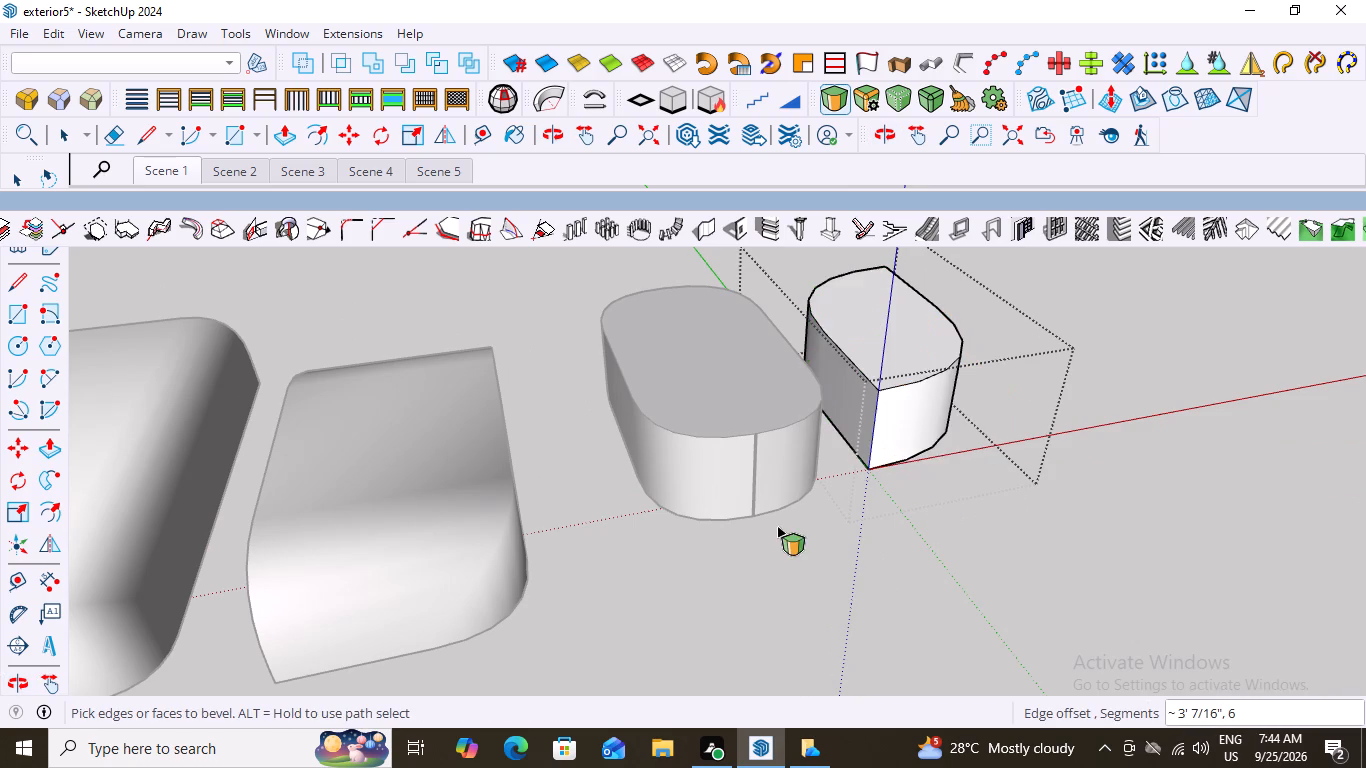
{"action": "scroll", "coordinate": [809, 524], "scroll_direction": "down", "scroll_amount": 4}
{"action": "middle_click_drag", "start_coordinate": [888, 506], "coordinate": [764, 589]}
{"action": "key", "text": "space"}
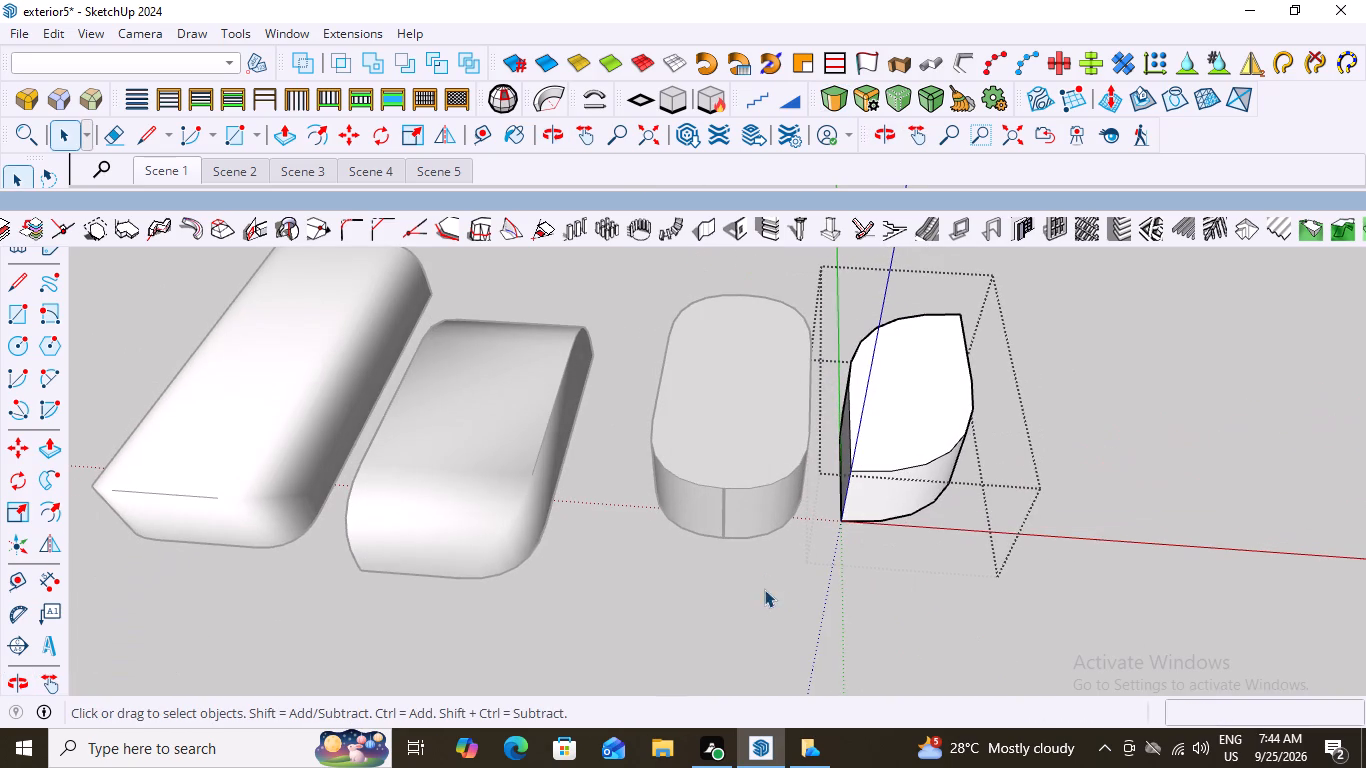
{"action": "double_click", "coordinate": [1113, 380]}
Examine the four rounded boxes from above, behind and the side, together with the nearby house.
{"action": "scroll", "coordinate": [929, 424], "scroll_direction": "down", "scroll_amount": 11}
{"action": "middle_click_drag", "start_coordinate": [889, 484], "coordinate": [1013, 470]}
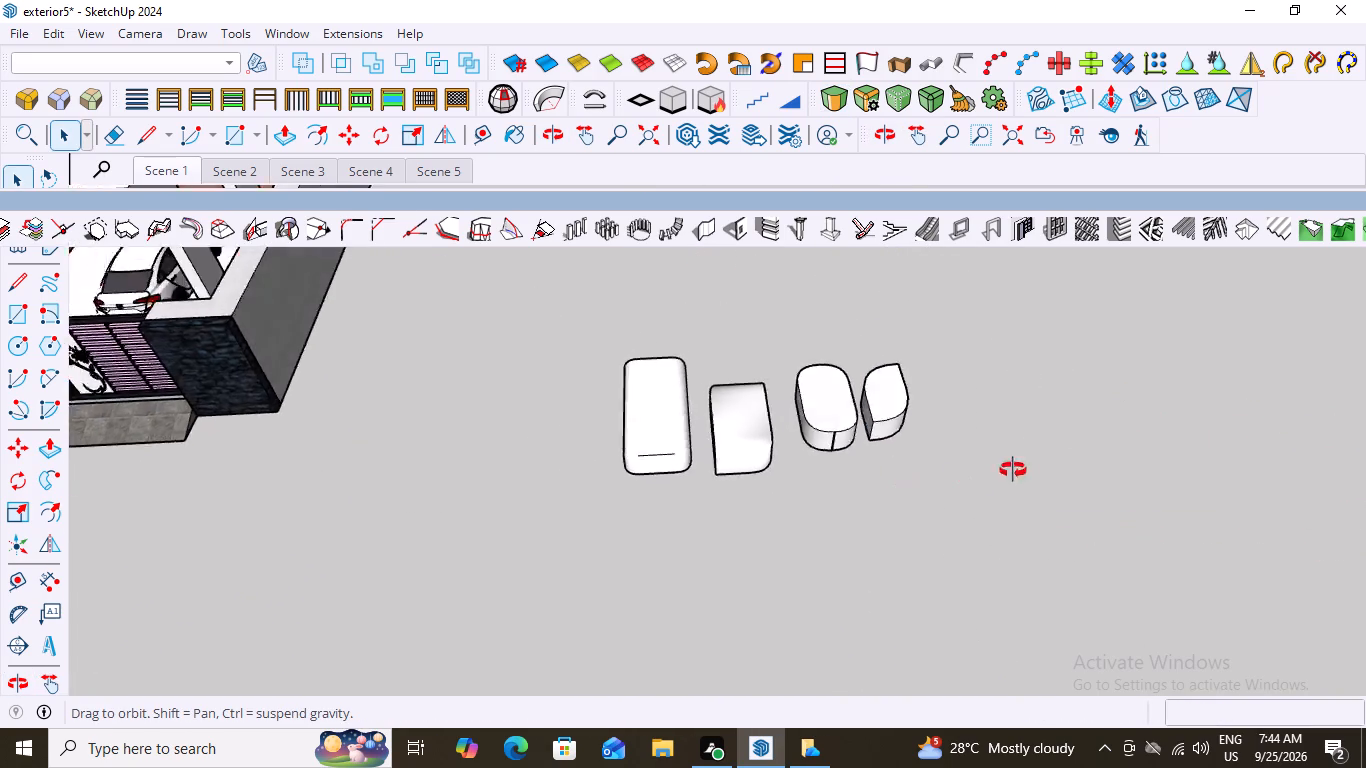
{"action": "middle_click_drag", "start_coordinate": [1013, 470], "coordinate": [778, 551]}
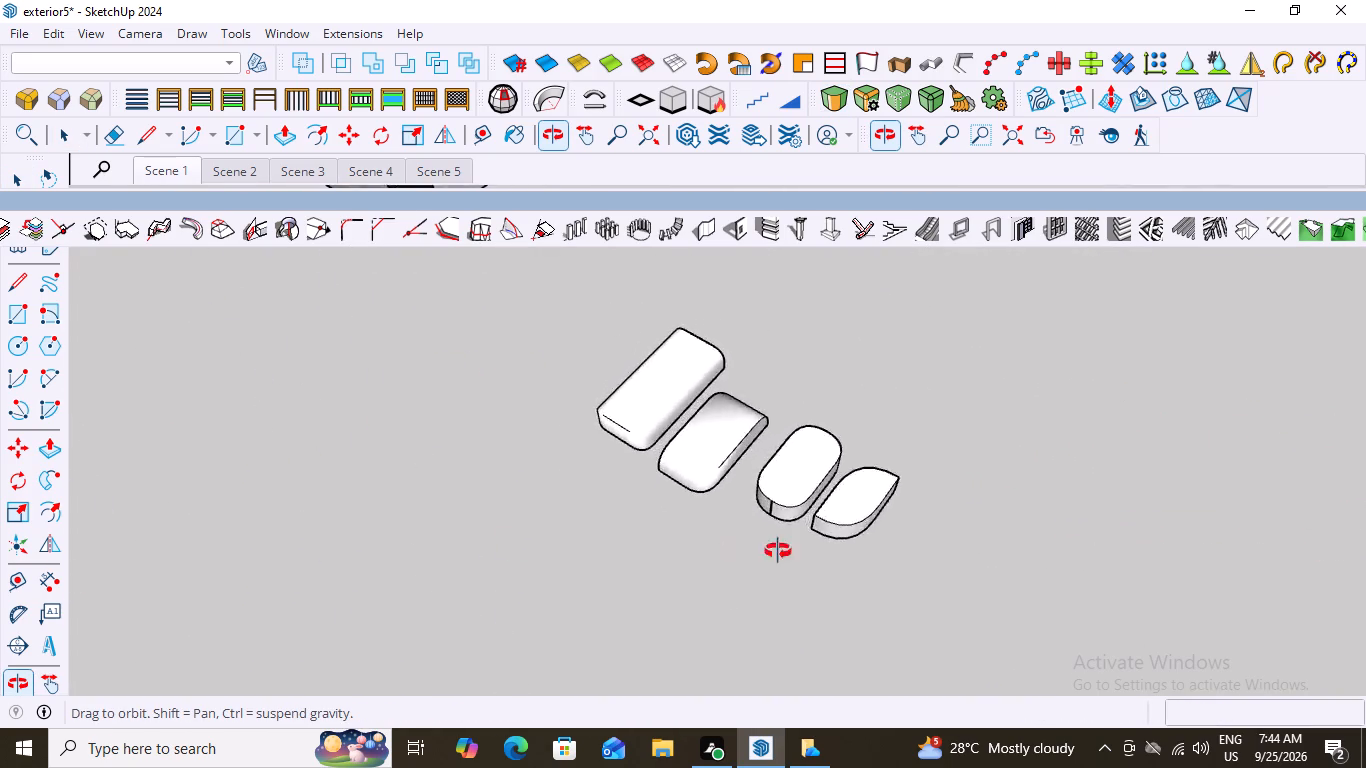
{"action": "middle_click_drag", "start_coordinate": [778, 551], "coordinate": [939, 400]}
{"action": "scroll", "coordinate": [892, 378], "scroll_direction": "up", "scroll_amount": 4}
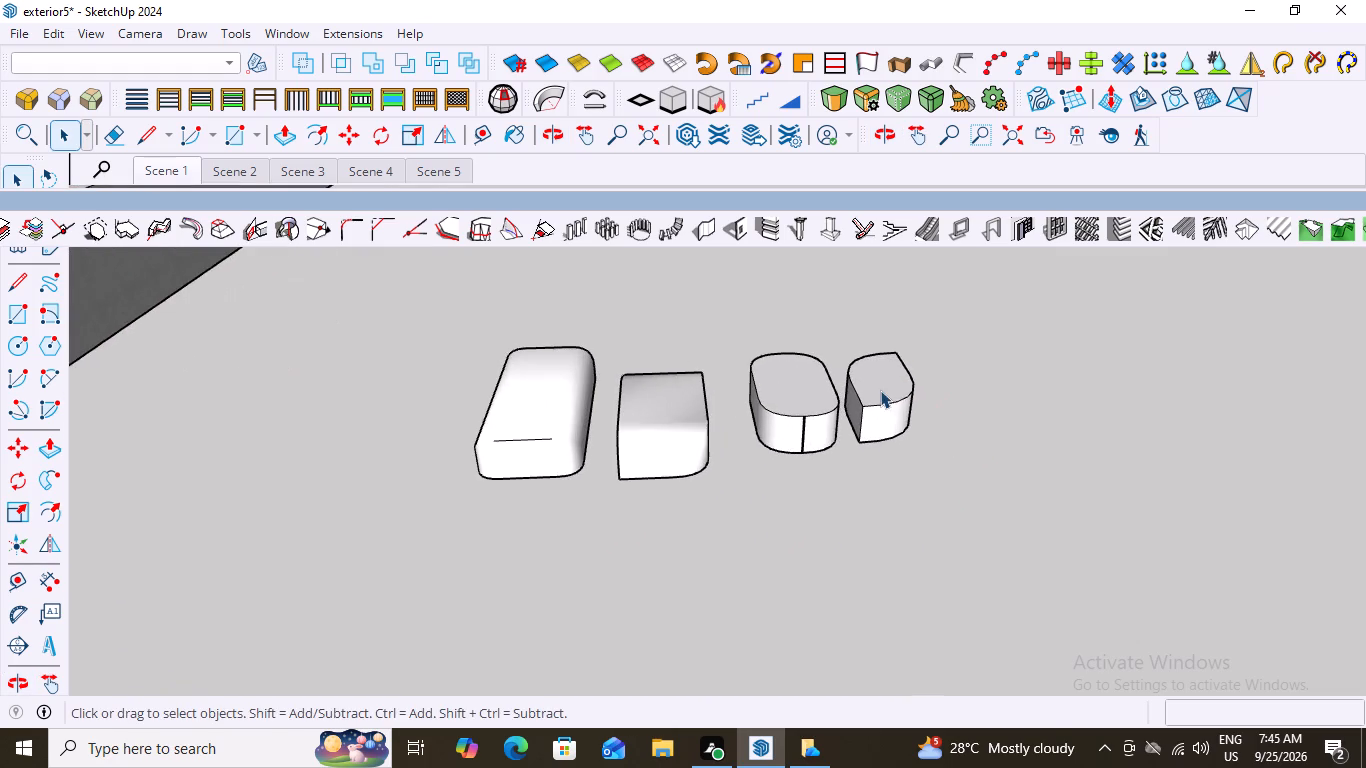
{"action": "middle_click_drag", "start_coordinate": [880, 390], "coordinate": [697, 552]}
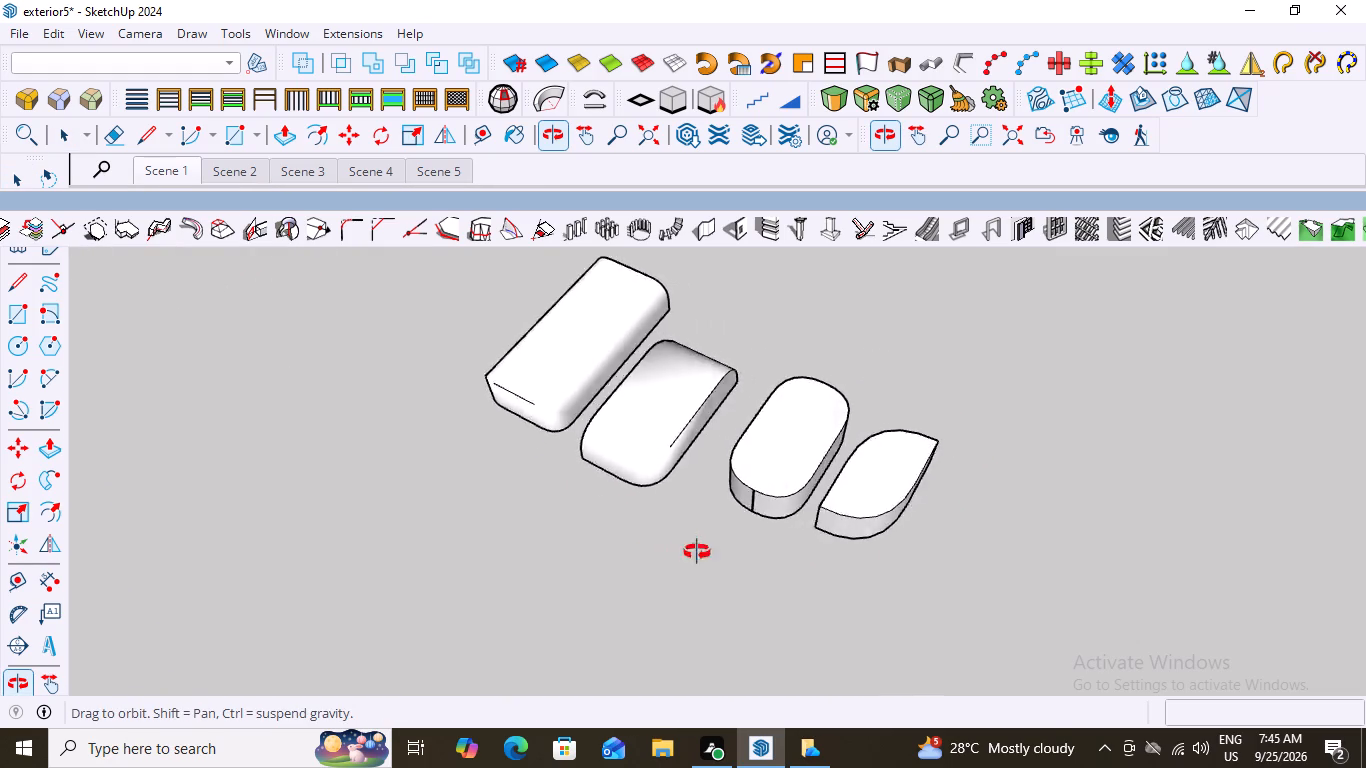
{"action": "middle_click_drag", "start_coordinate": [697, 552], "coordinate": [855, 564]}
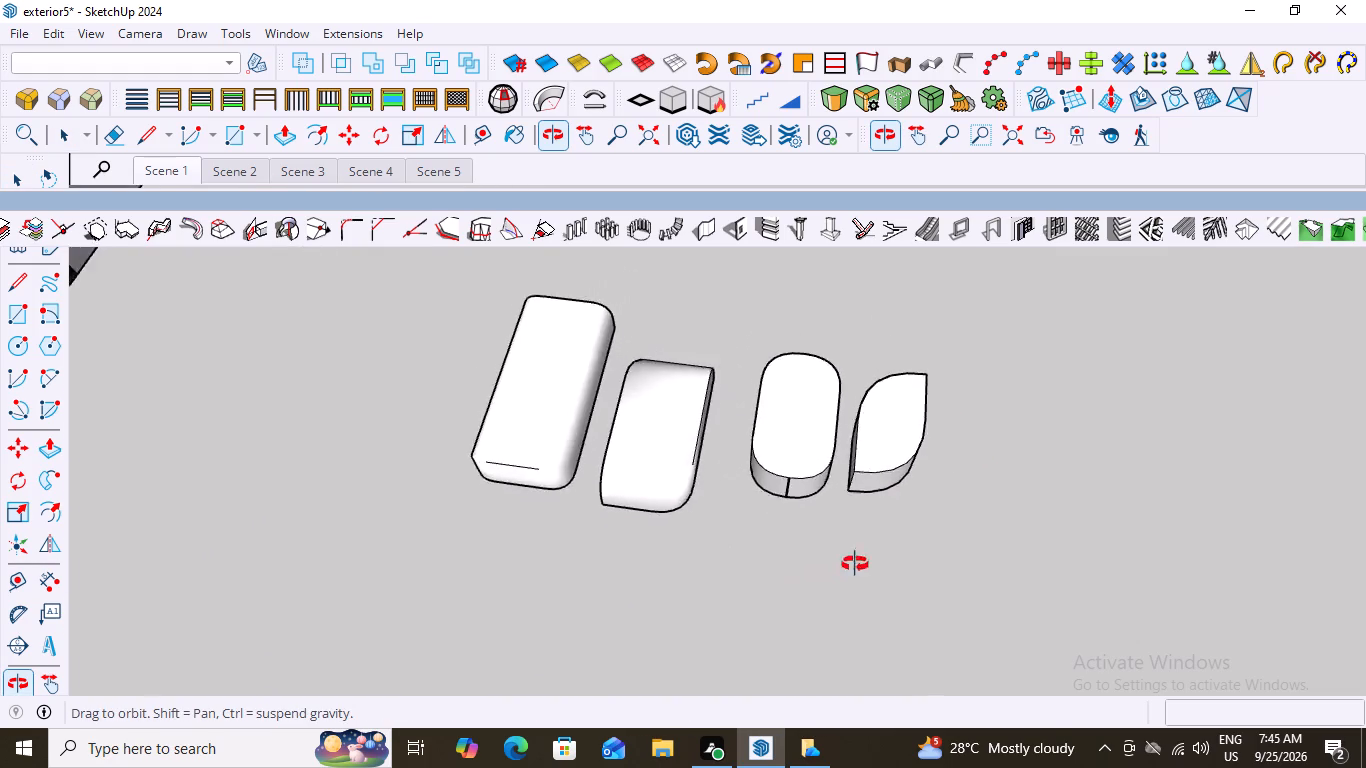
{"action": "middle_click_drag", "start_coordinate": [855, 564], "coordinate": [900, 550]}
{"action": "scroll", "coordinate": [900, 550], "scroll_direction": "down", "scroll_amount": 4}
{"action": "middle_click_drag", "start_coordinate": [896, 443], "coordinate": [787, 509]}
{"action": "scroll", "coordinate": [896, 509], "scroll_direction": "up", "scroll_amount": 5}
{"action": "scroll", "coordinate": [941, 478], "scroll_direction": "down", "scroll_amount": 6}
{"action": "middle_click_drag", "start_coordinate": [732, 527], "coordinate": [740, 516]}
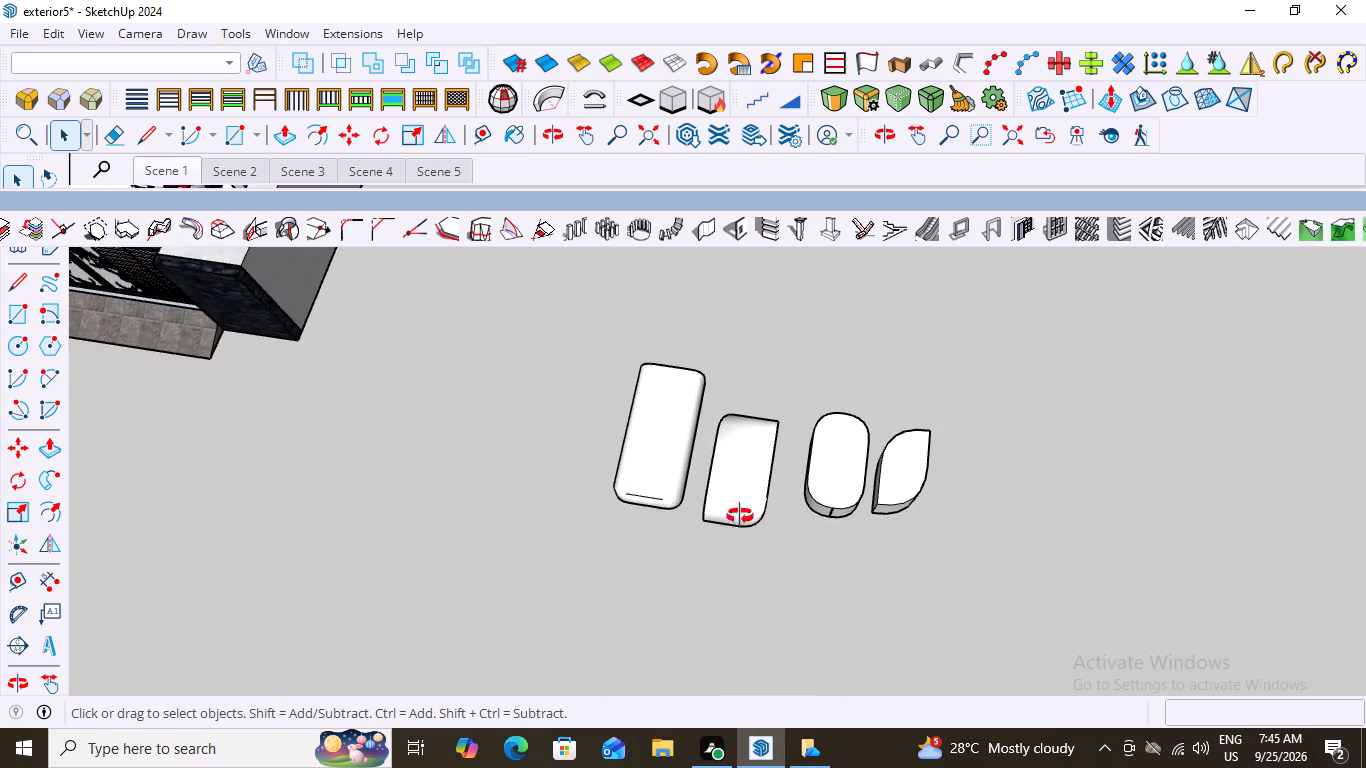
{"action": "middle_click_drag", "start_coordinate": [740, 516], "coordinate": [881, 303]}
{"action": "scroll", "coordinate": [683, 516], "scroll_direction": "down", "scroll_amount": 5}
{"action": "middle_click_drag", "start_coordinate": [648, 541], "coordinate": [589, 448]}
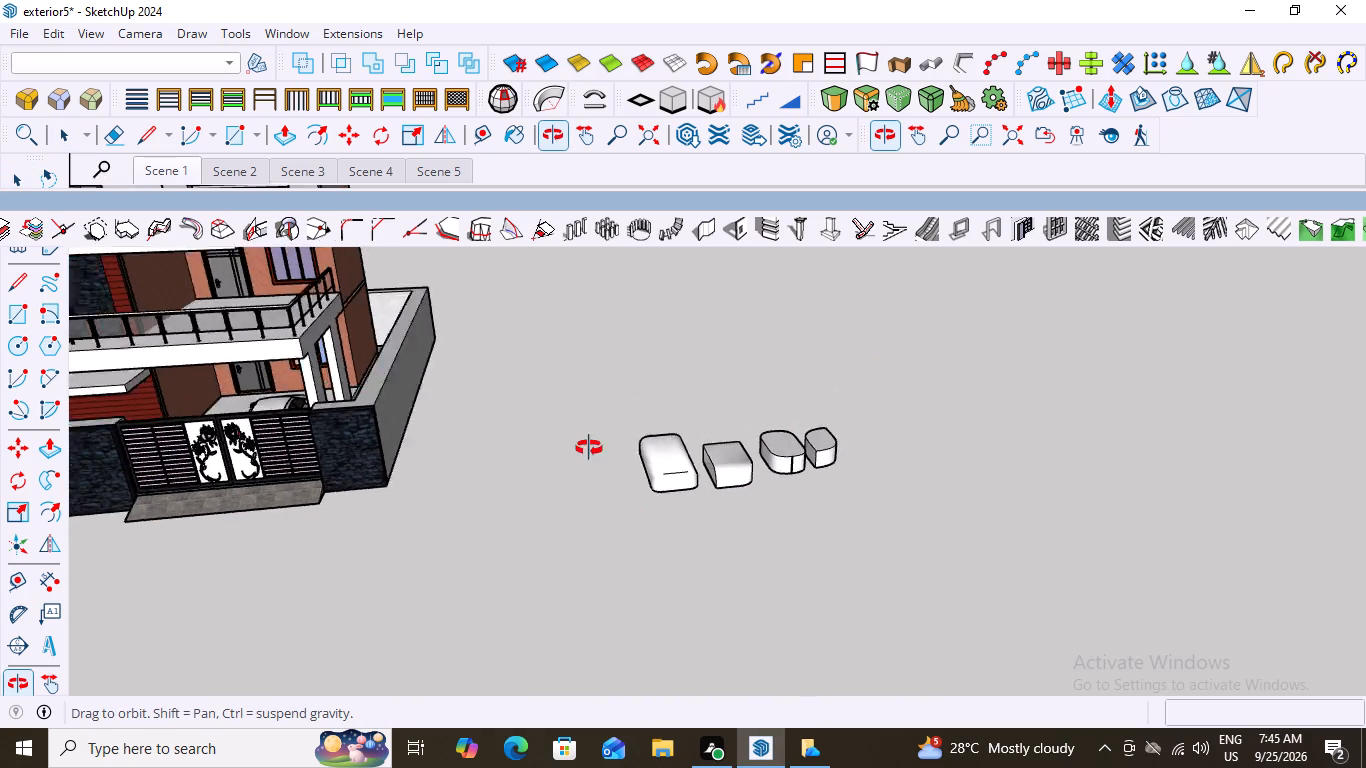
{"action": "middle_click_drag", "start_coordinate": [589, 448], "coordinate": [796, 562]}
{"action": "scroll", "coordinate": [666, 542], "scroll_direction": "down", "scroll_amount": 3}
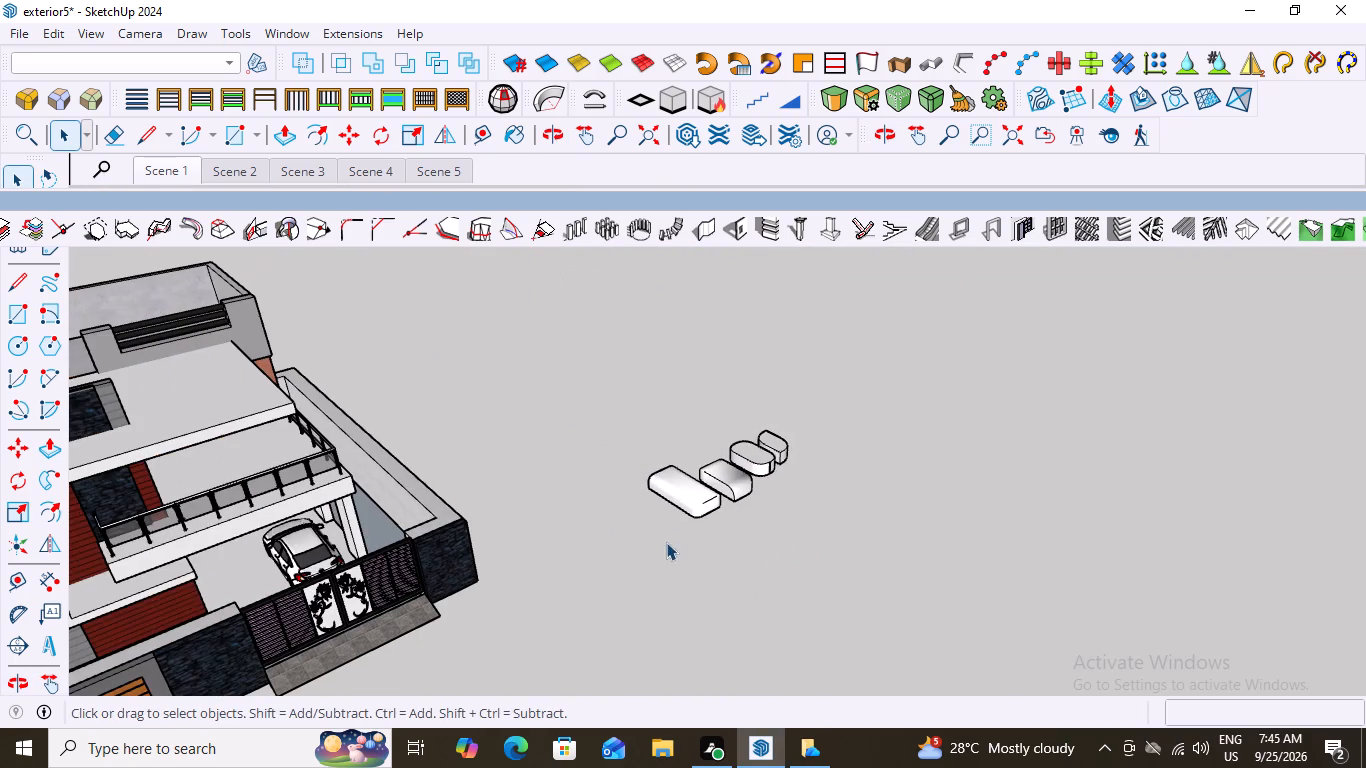
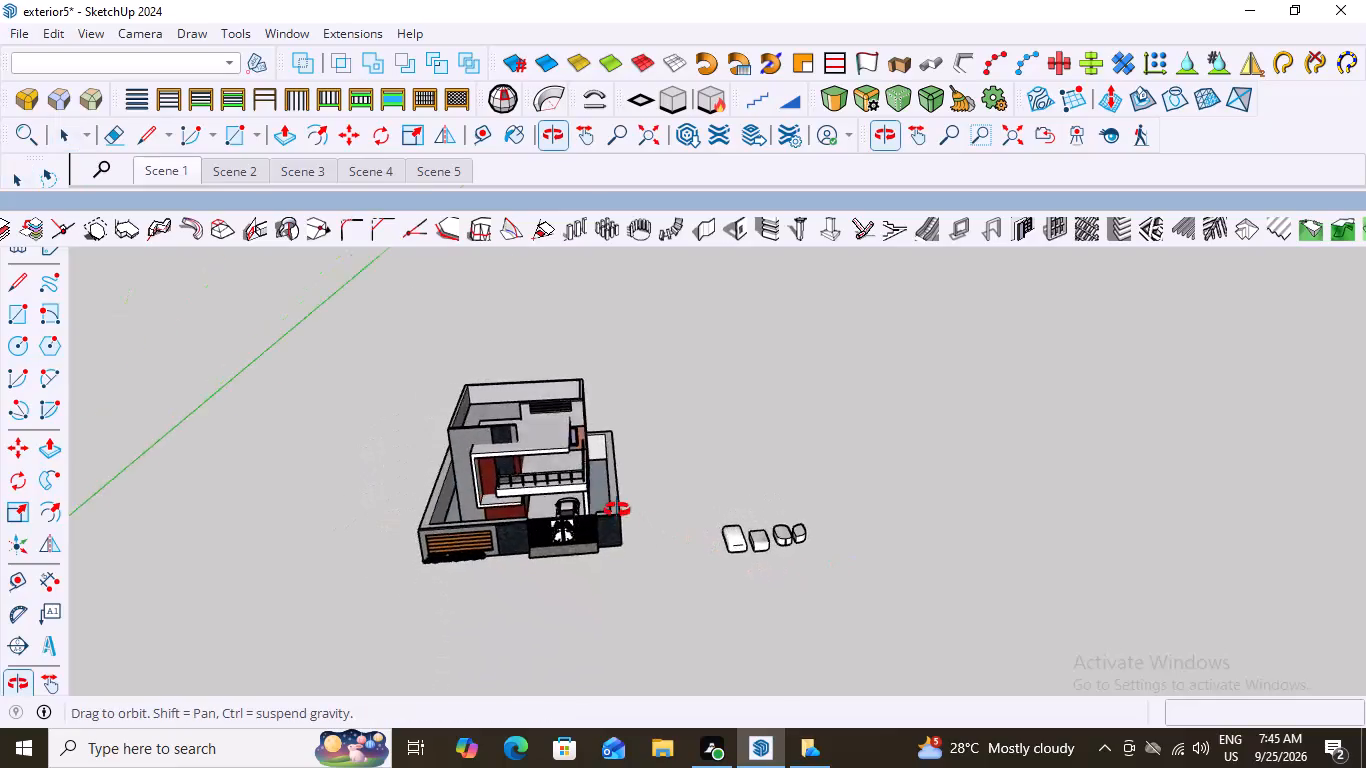
Select the four rounded boxes beside the house and delete them.
{"action": "scroll", "coordinate": [817, 605], "scroll_direction": "up", "scroll_amount": 6}
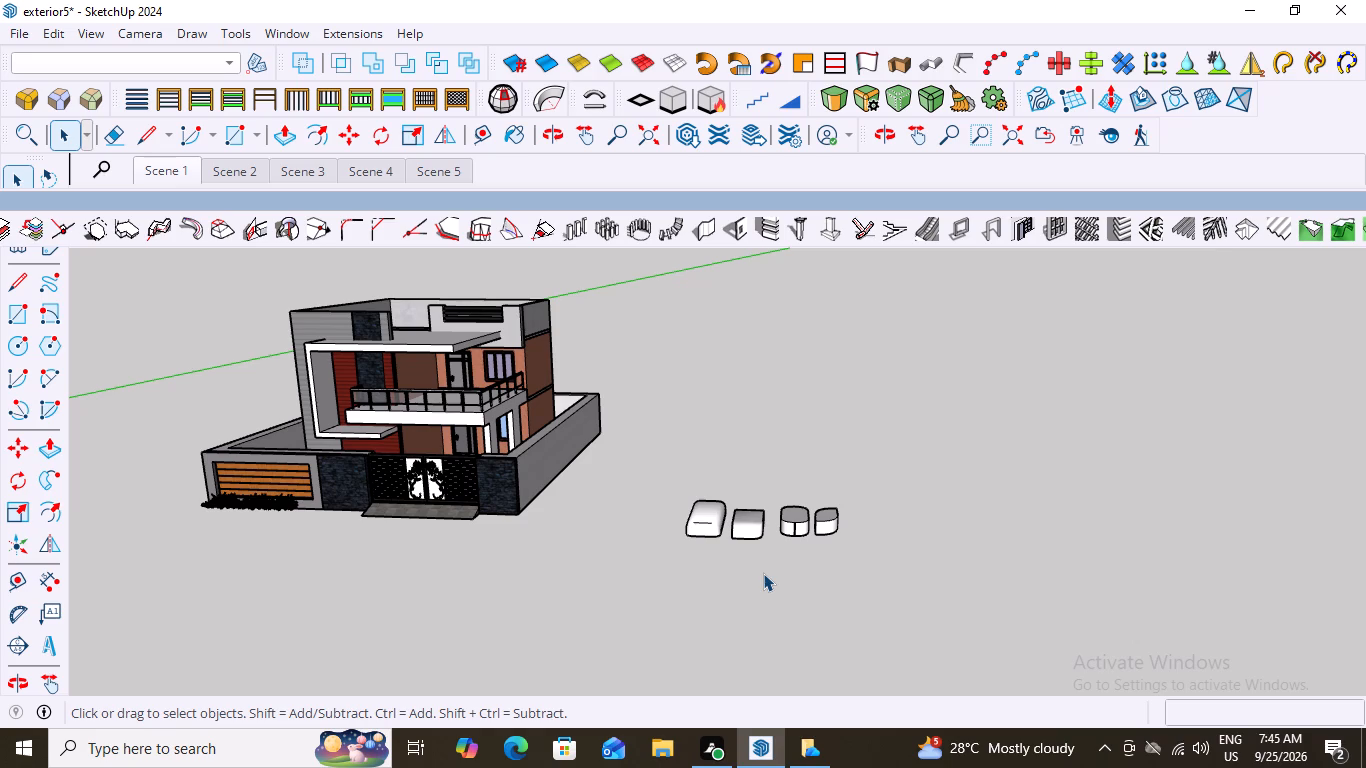
{"action": "scroll", "coordinate": [772, 554], "scroll_direction": "down", "scroll_amount": 10}
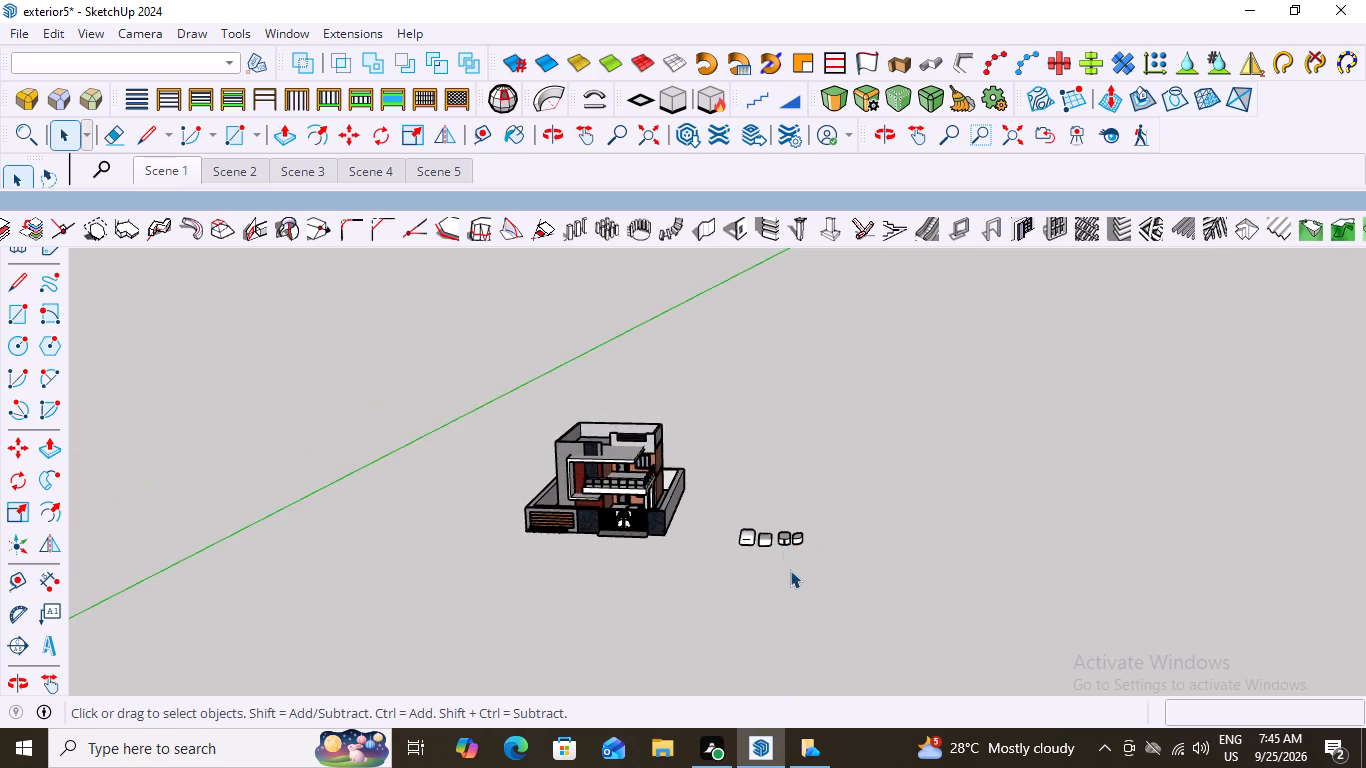
{"action": "scroll", "coordinate": [790, 570], "scroll_direction": "up", "scroll_amount": 15}
{"action": "scroll", "coordinate": [642, 543], "scroll_direction": "up", "scroll_amount": 3}
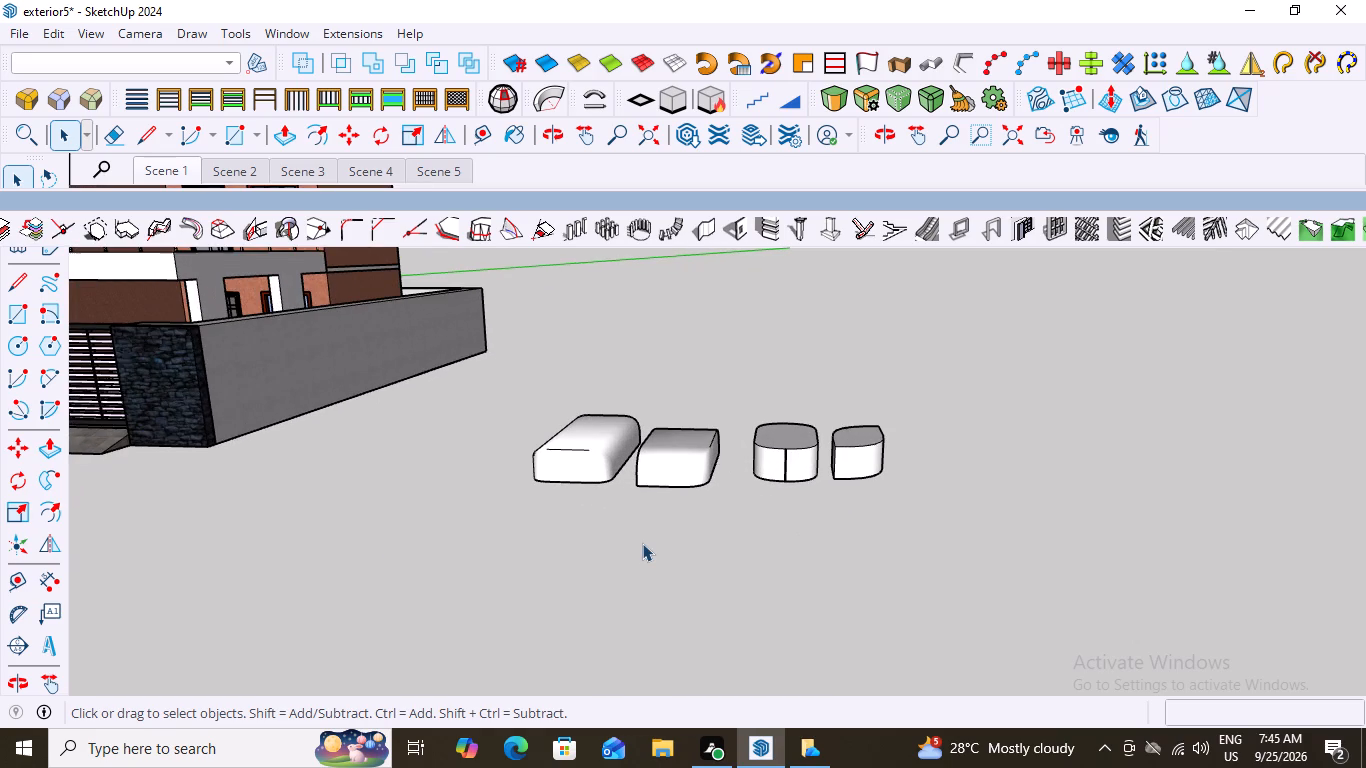
{"action": "left_click_drag", "start_coordinate": [1138, 365], "coordinate": [513, 554]}
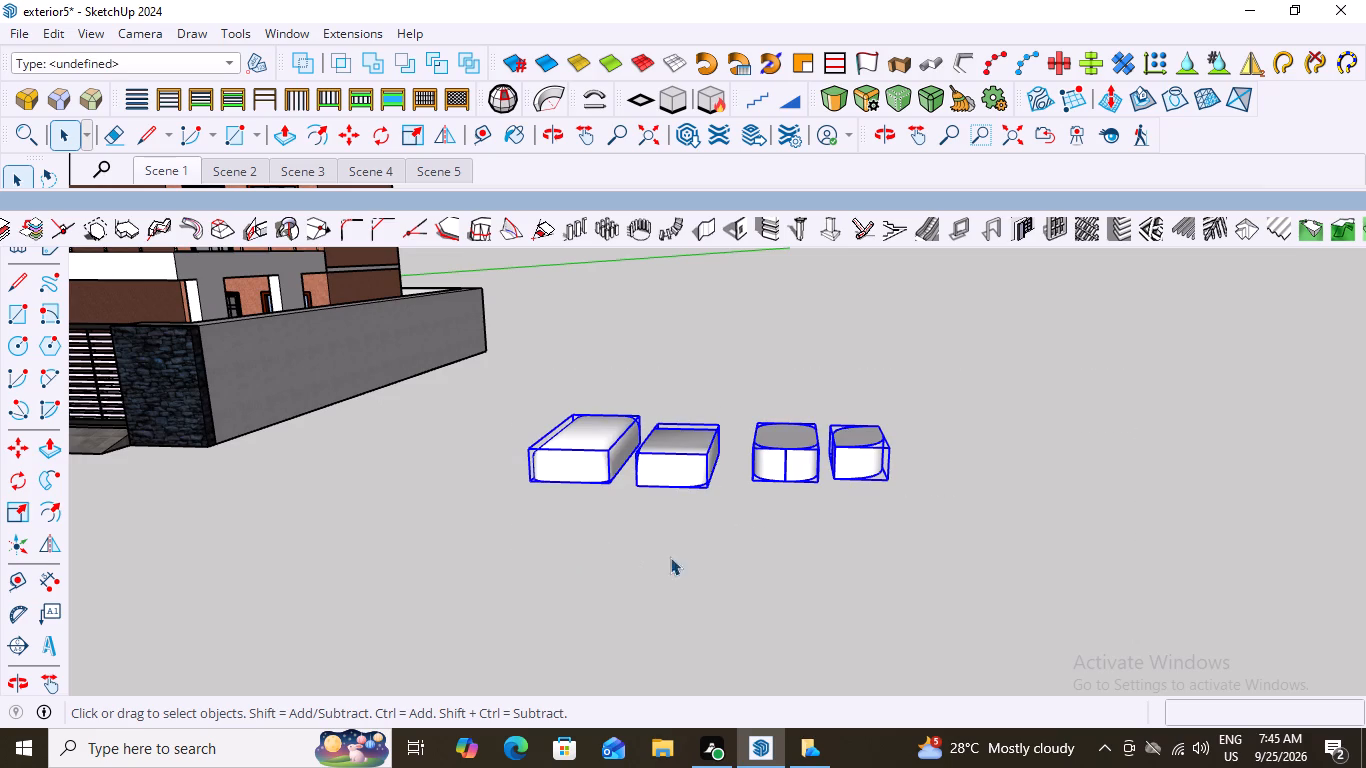
{"action": "key", "text": "Delete"}
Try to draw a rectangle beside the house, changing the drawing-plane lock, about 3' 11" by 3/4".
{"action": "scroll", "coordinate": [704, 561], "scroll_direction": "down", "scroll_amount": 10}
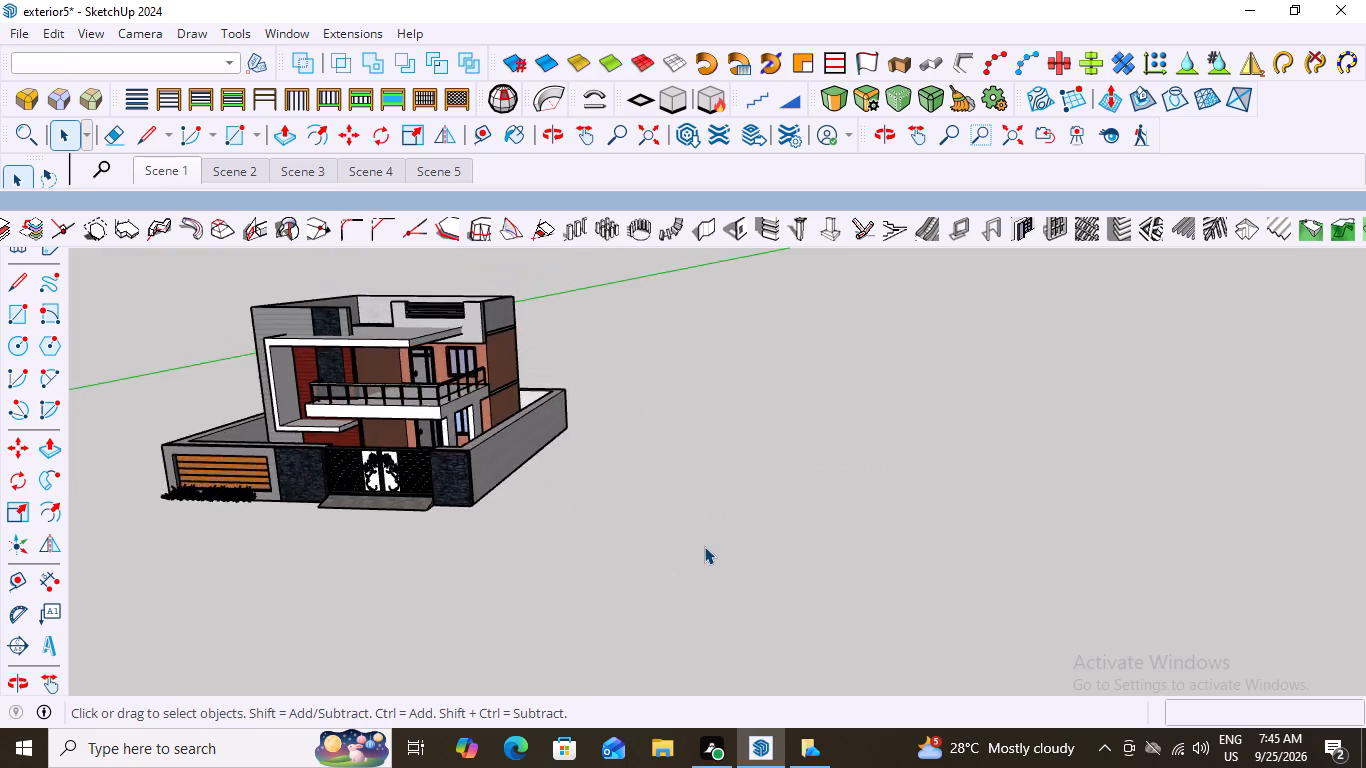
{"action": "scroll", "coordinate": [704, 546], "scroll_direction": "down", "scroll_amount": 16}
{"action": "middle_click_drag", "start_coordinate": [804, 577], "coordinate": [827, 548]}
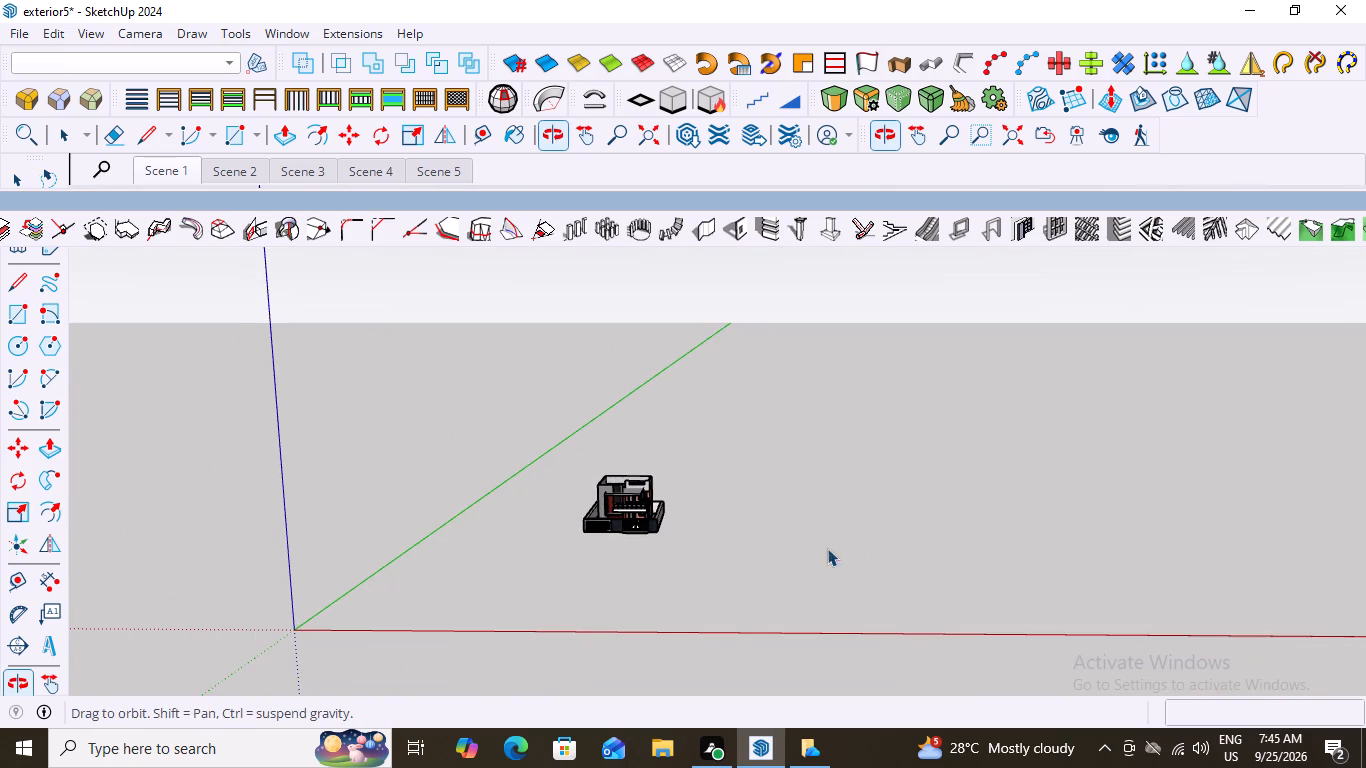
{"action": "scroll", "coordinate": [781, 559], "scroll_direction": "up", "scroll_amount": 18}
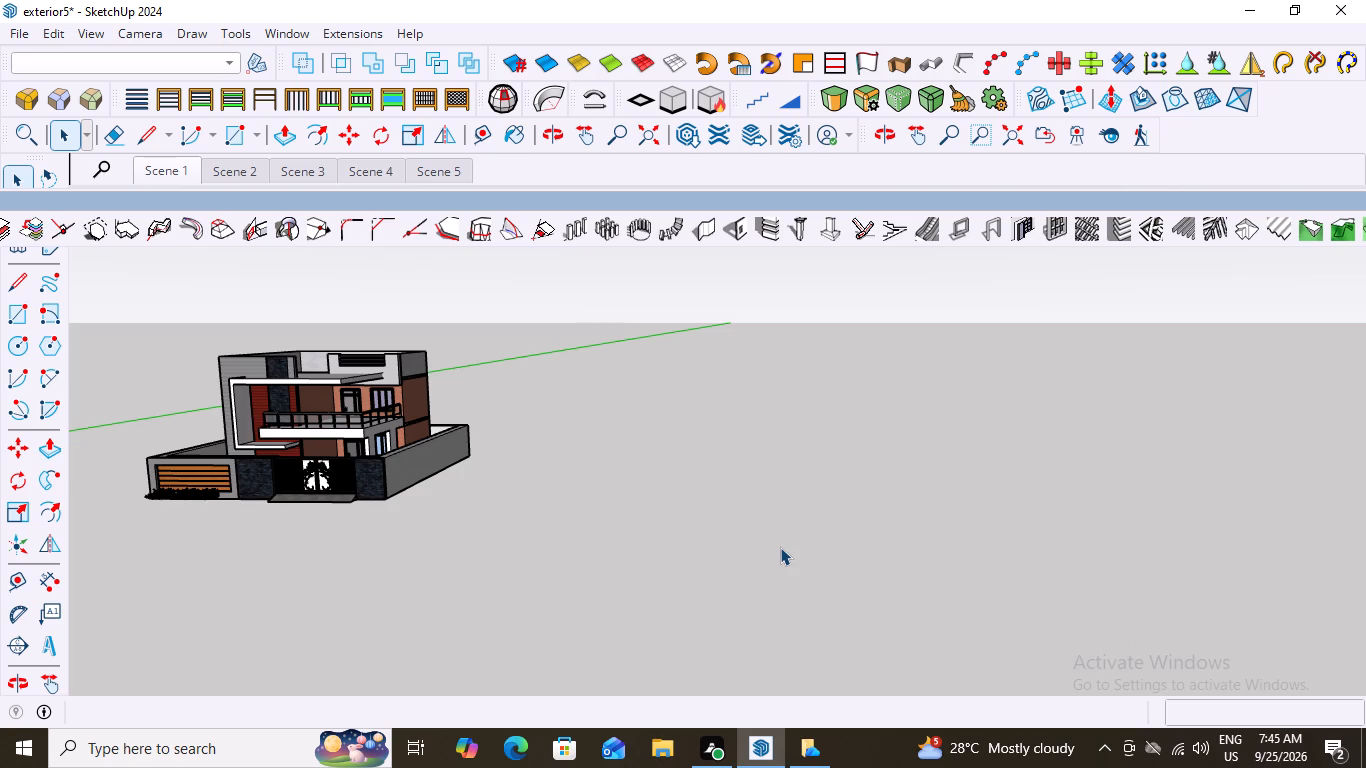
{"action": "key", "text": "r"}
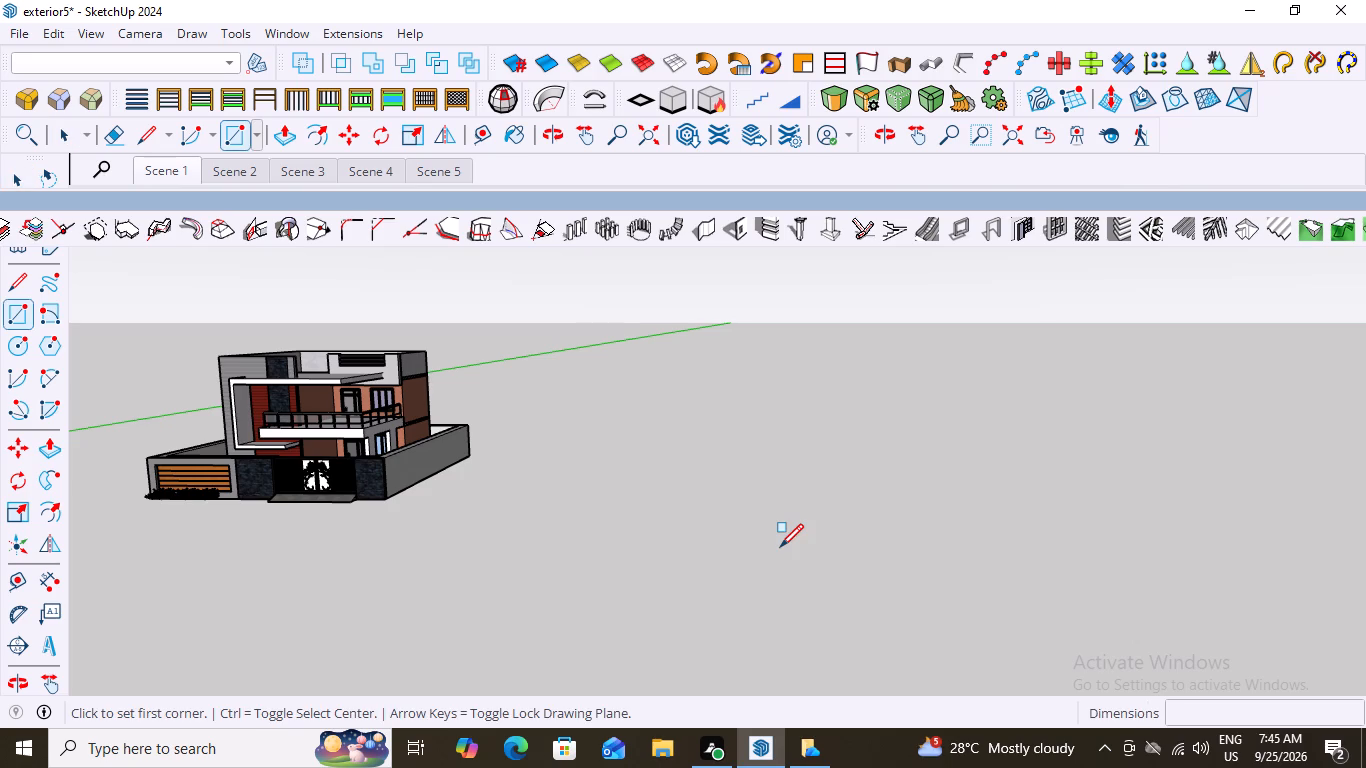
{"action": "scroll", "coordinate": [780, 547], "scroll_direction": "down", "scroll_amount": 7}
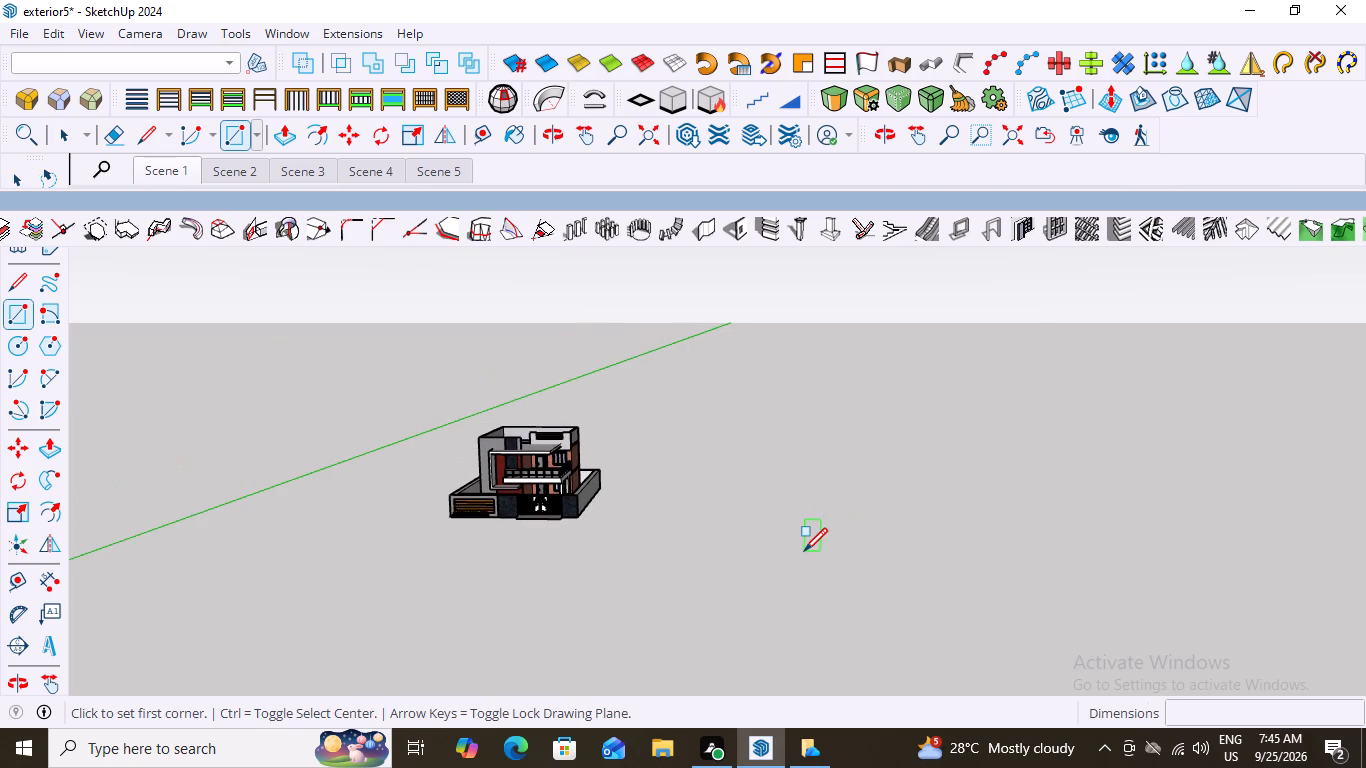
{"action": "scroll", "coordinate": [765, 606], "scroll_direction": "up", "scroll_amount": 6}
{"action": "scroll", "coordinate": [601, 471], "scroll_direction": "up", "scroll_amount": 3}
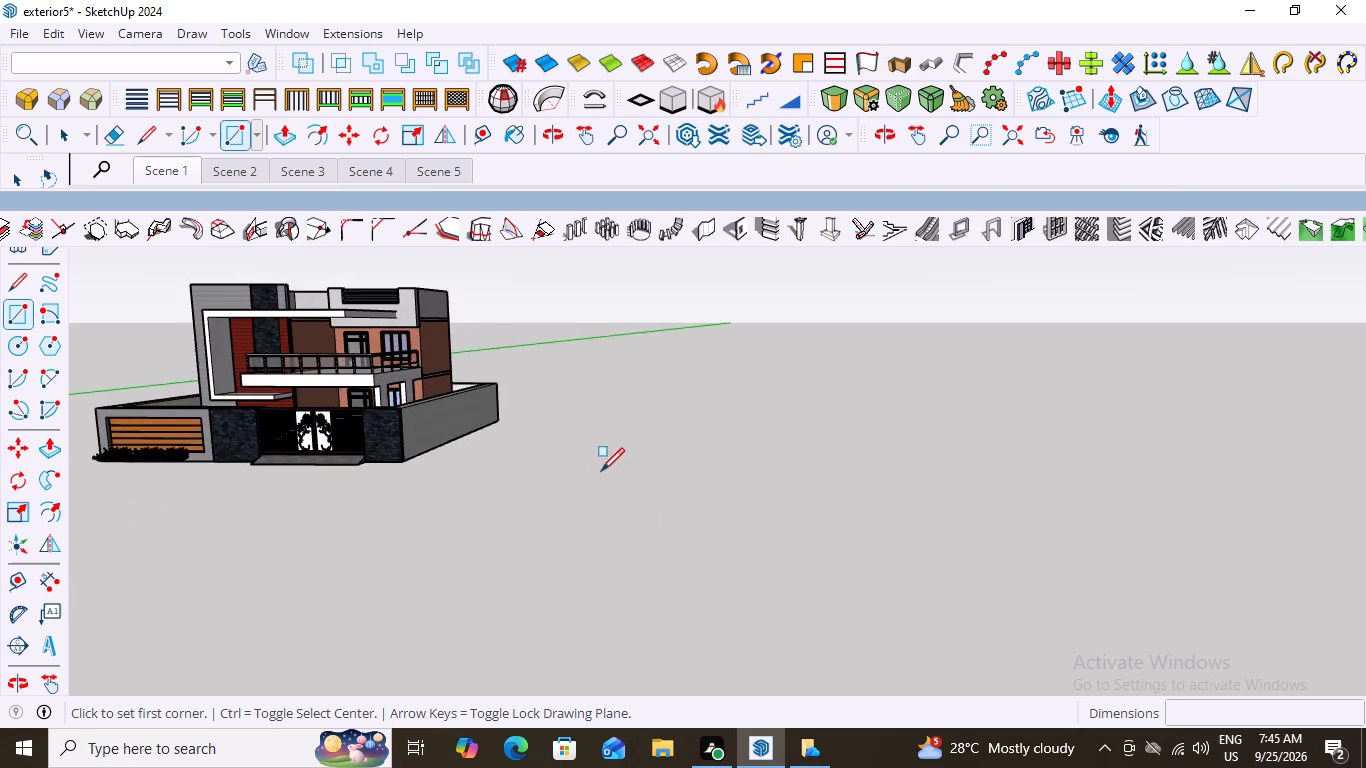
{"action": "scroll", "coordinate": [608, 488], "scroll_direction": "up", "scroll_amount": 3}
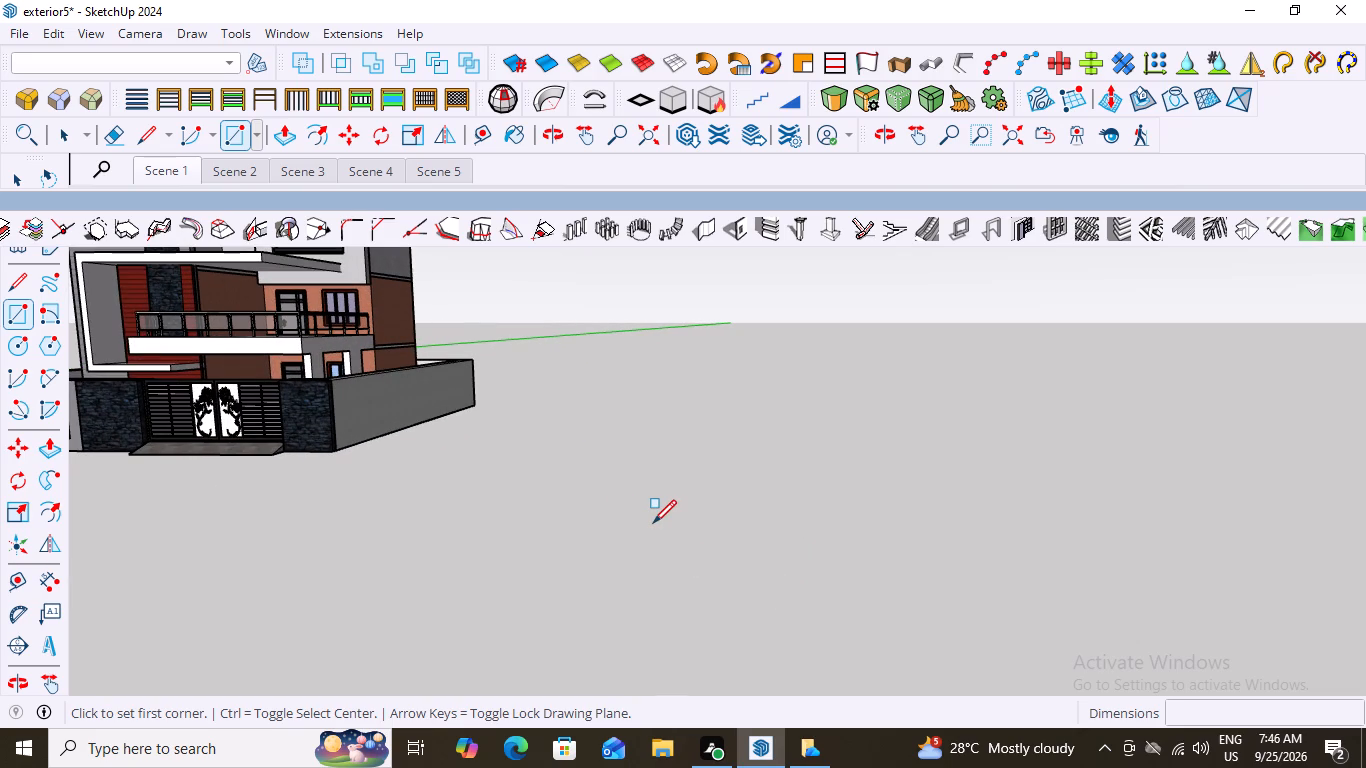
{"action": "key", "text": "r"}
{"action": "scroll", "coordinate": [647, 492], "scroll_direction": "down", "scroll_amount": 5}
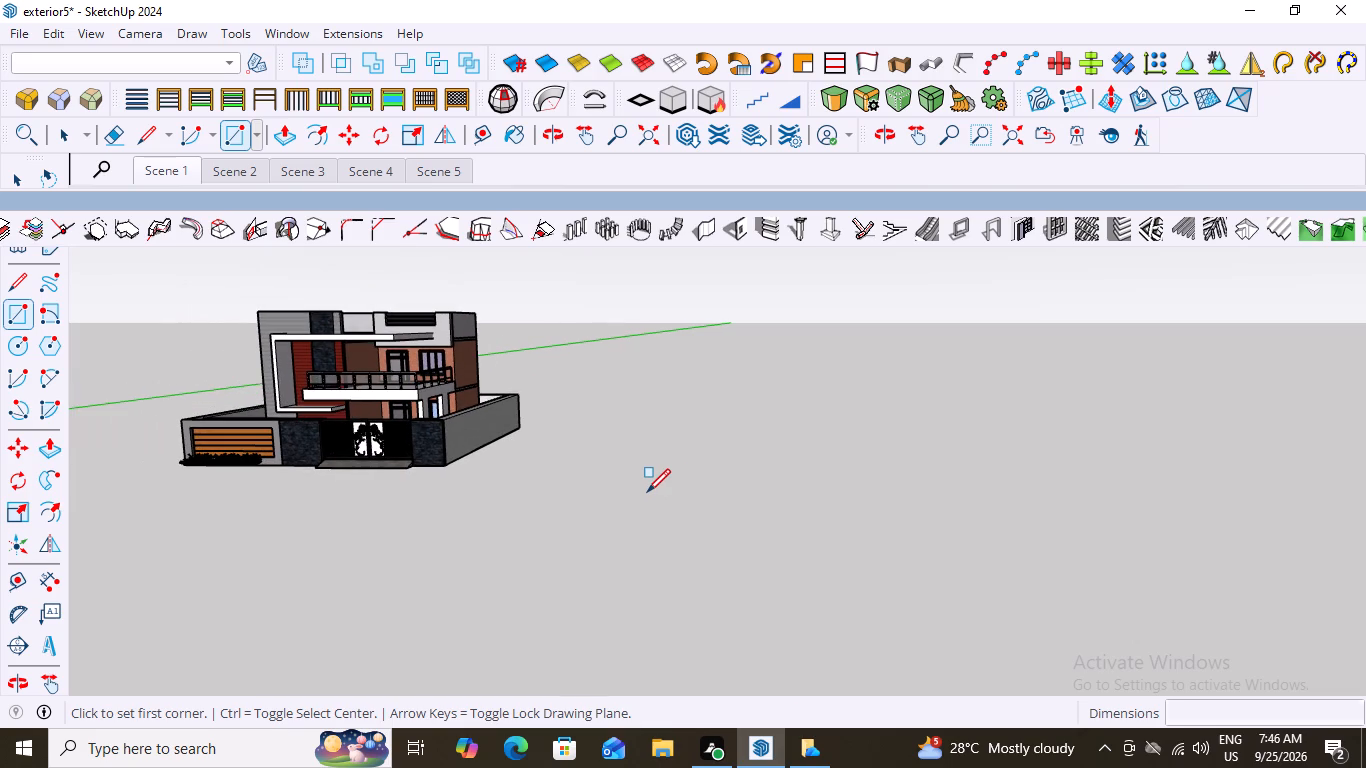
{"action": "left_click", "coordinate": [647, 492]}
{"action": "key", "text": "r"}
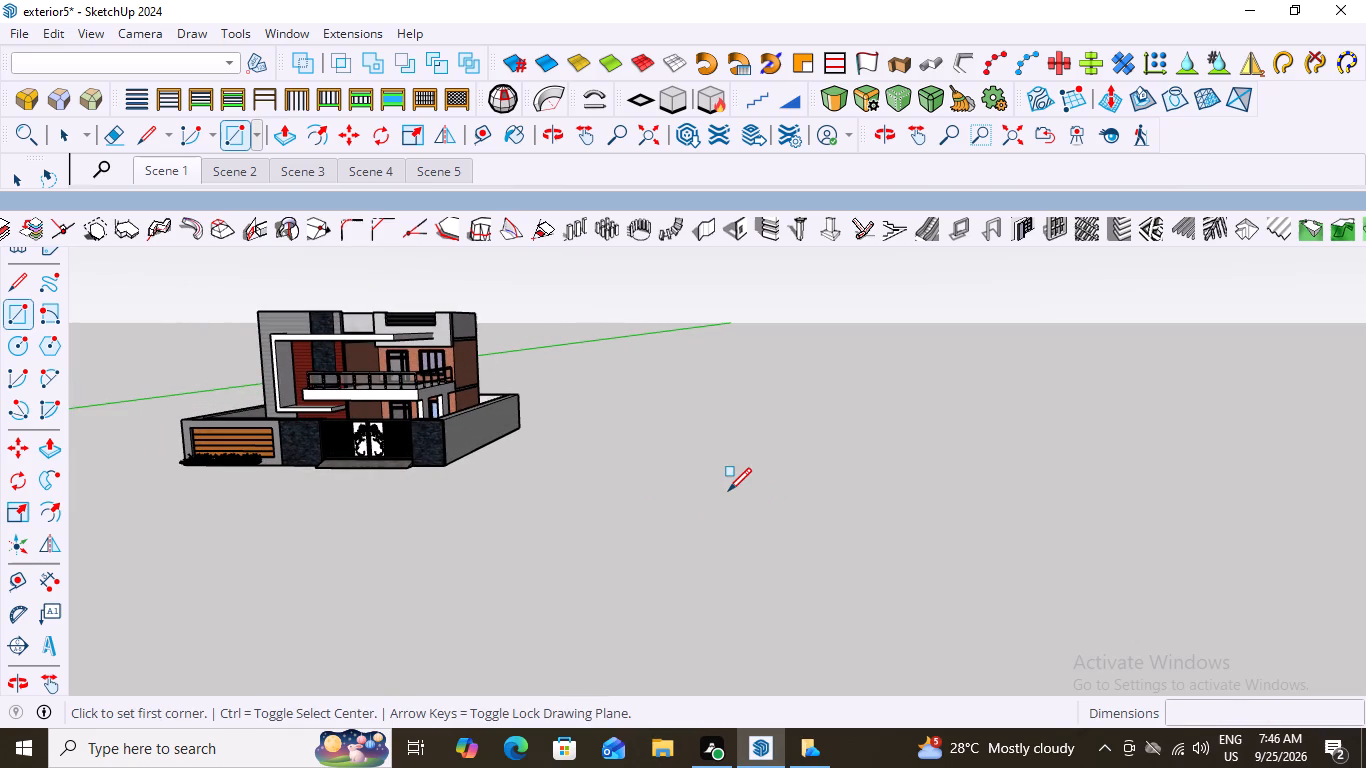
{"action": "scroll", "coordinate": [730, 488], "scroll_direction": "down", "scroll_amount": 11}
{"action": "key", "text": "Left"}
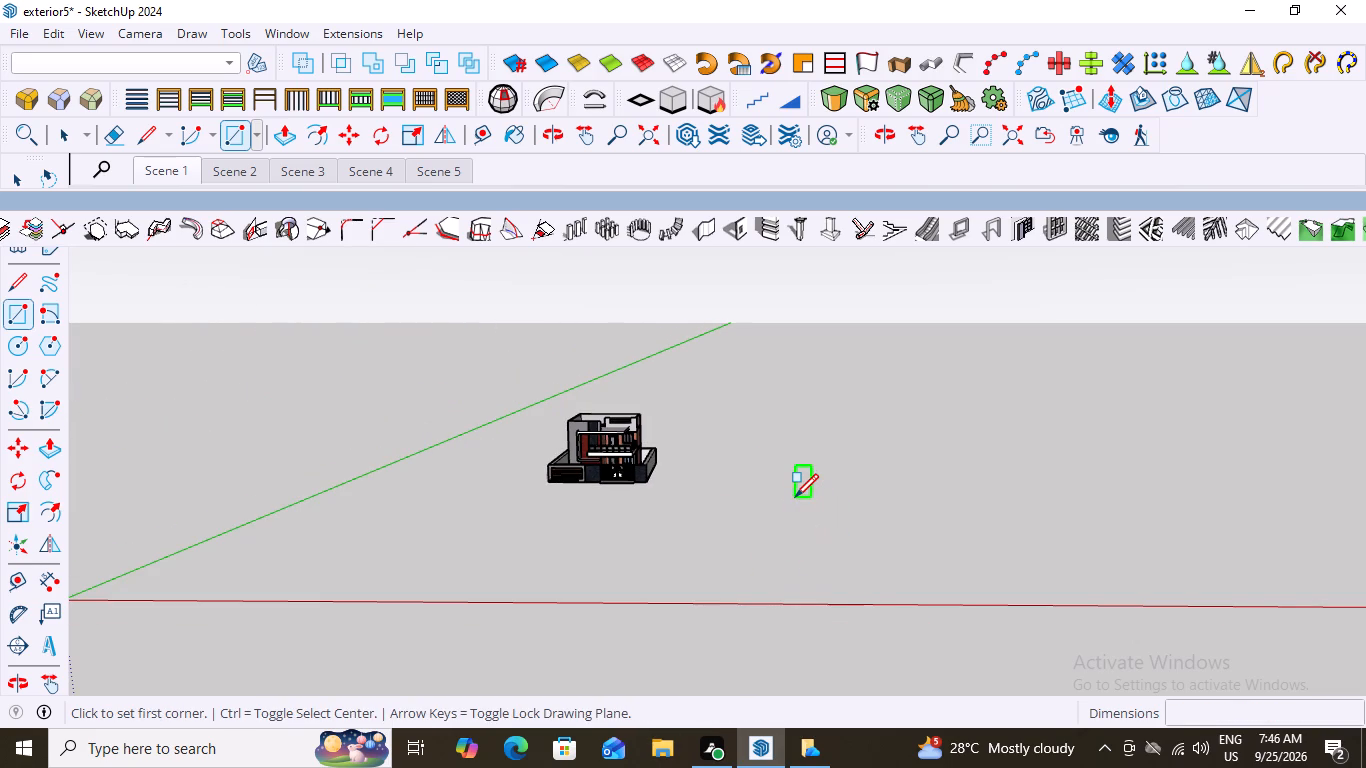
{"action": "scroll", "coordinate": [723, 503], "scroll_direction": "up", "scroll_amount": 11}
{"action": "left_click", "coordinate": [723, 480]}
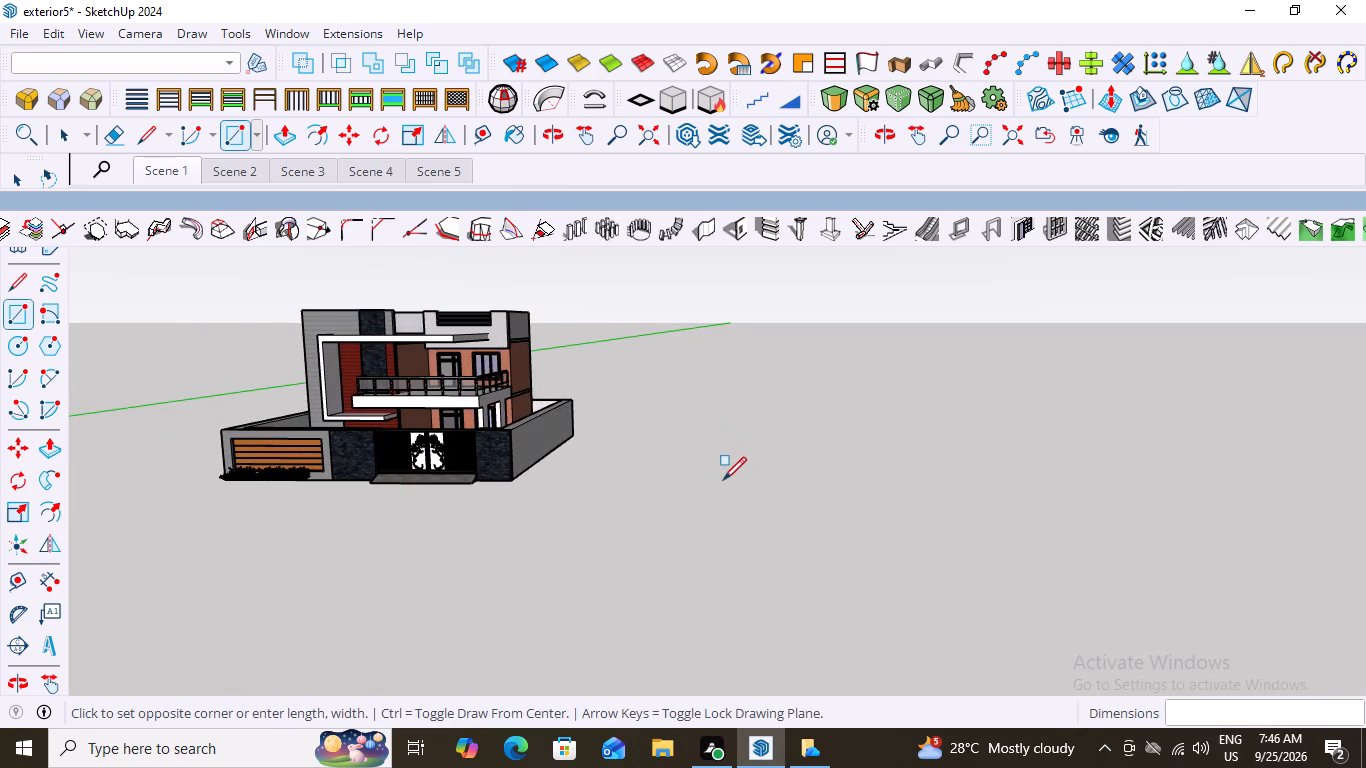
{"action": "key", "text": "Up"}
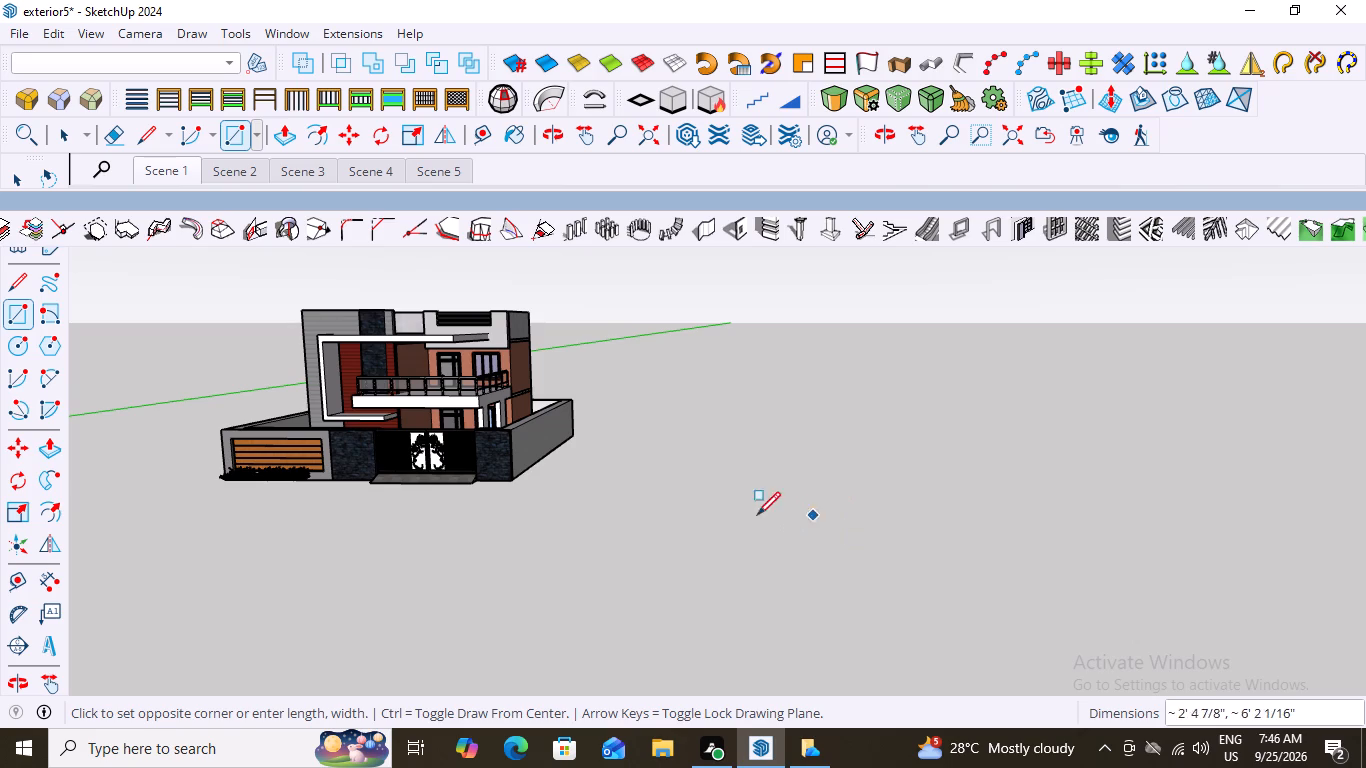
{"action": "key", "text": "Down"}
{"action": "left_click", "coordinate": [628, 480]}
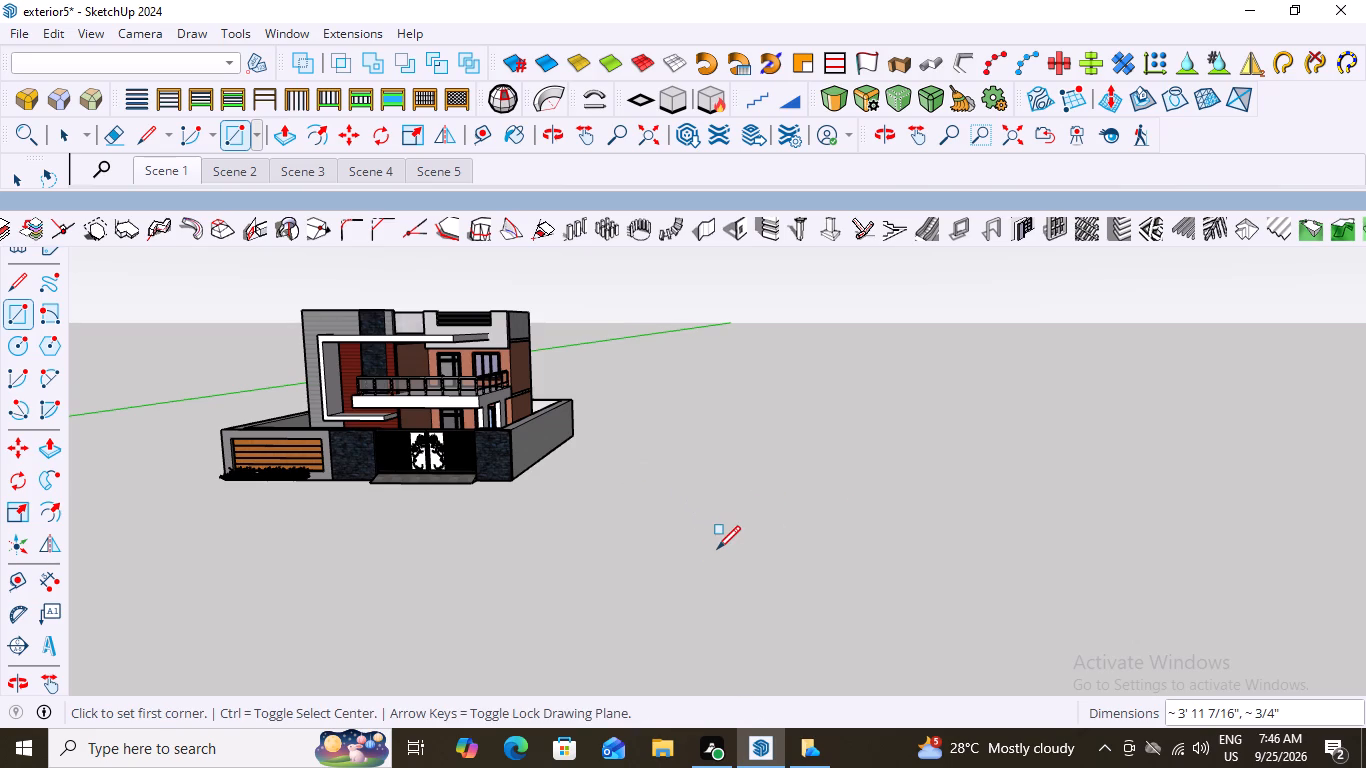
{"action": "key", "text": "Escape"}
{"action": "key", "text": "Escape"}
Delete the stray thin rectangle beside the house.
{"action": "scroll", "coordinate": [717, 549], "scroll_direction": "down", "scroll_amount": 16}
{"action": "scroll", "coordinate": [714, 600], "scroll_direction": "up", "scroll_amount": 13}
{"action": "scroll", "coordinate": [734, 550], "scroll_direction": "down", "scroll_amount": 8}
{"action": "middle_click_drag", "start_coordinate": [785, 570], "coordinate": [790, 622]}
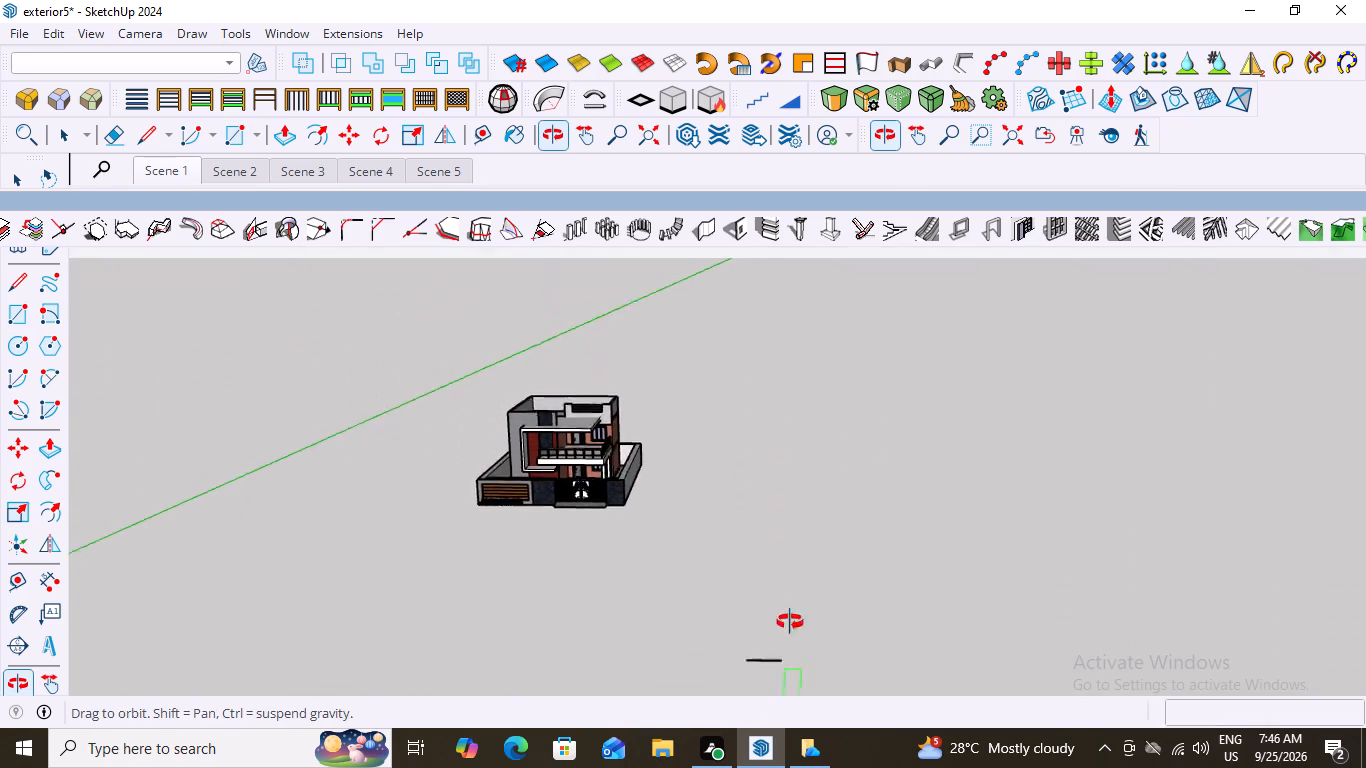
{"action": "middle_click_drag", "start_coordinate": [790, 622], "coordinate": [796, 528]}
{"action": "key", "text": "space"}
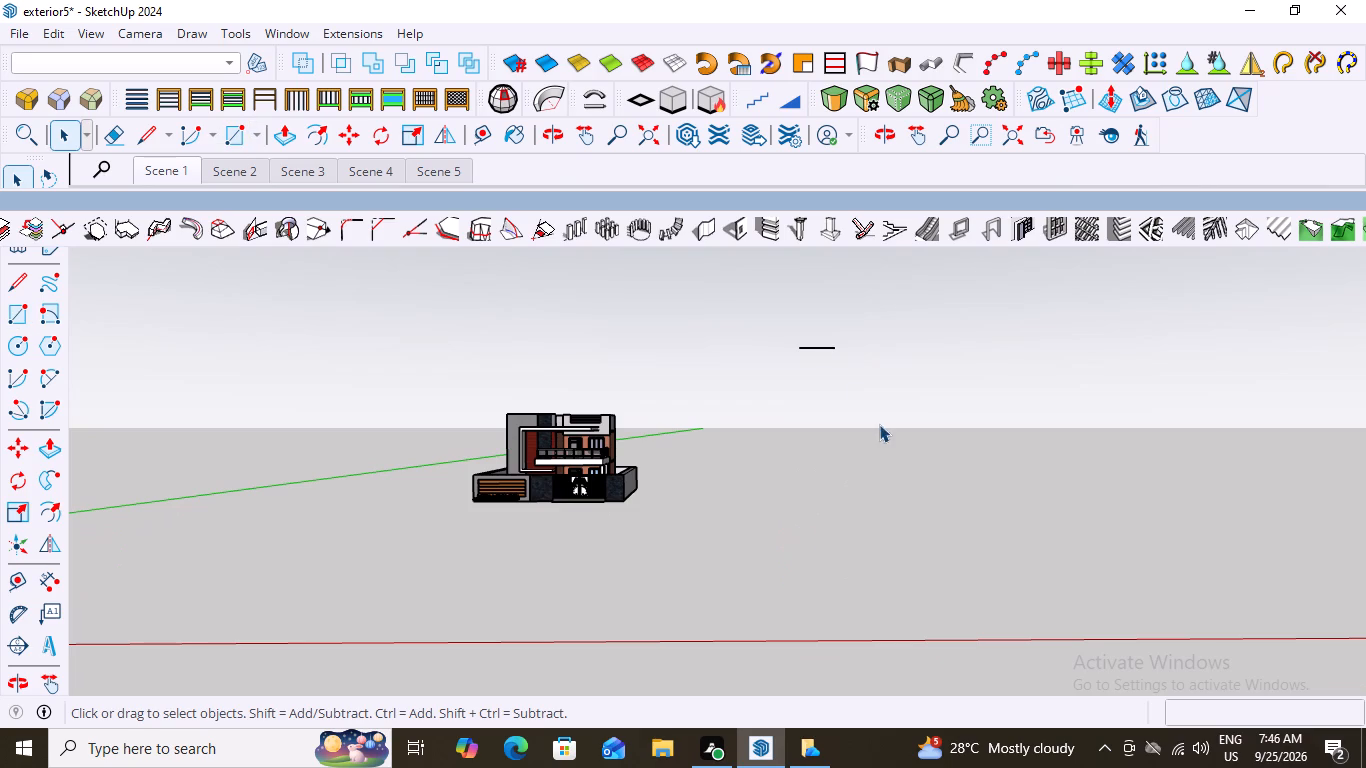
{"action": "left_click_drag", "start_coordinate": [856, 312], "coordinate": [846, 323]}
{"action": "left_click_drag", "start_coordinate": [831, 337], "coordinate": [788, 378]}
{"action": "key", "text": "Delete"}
Draw a flat rectangle about 9' 1" by 10' 11" on the ground beside the house.
{"action": "middle_click_drag", "start_coordinate": [624, 508], "coordinate": [596, 615]}
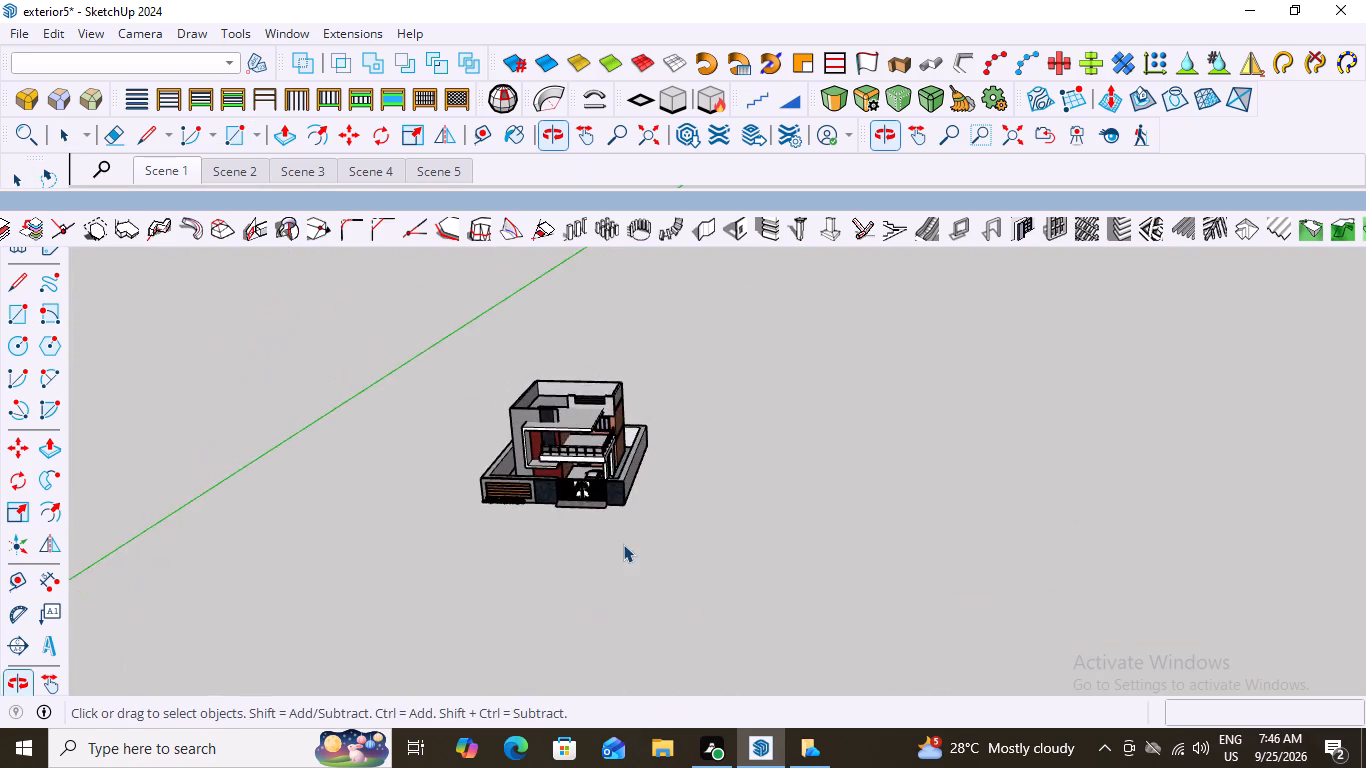
{"action": "scroll", "coordinate": [624, 535], "scroll_direction": "up", "scroll_amount": 16}
{"action": "scroll", "coordinate": [630, 506], "scroll_direction": "down", "scroll_amount": 9}
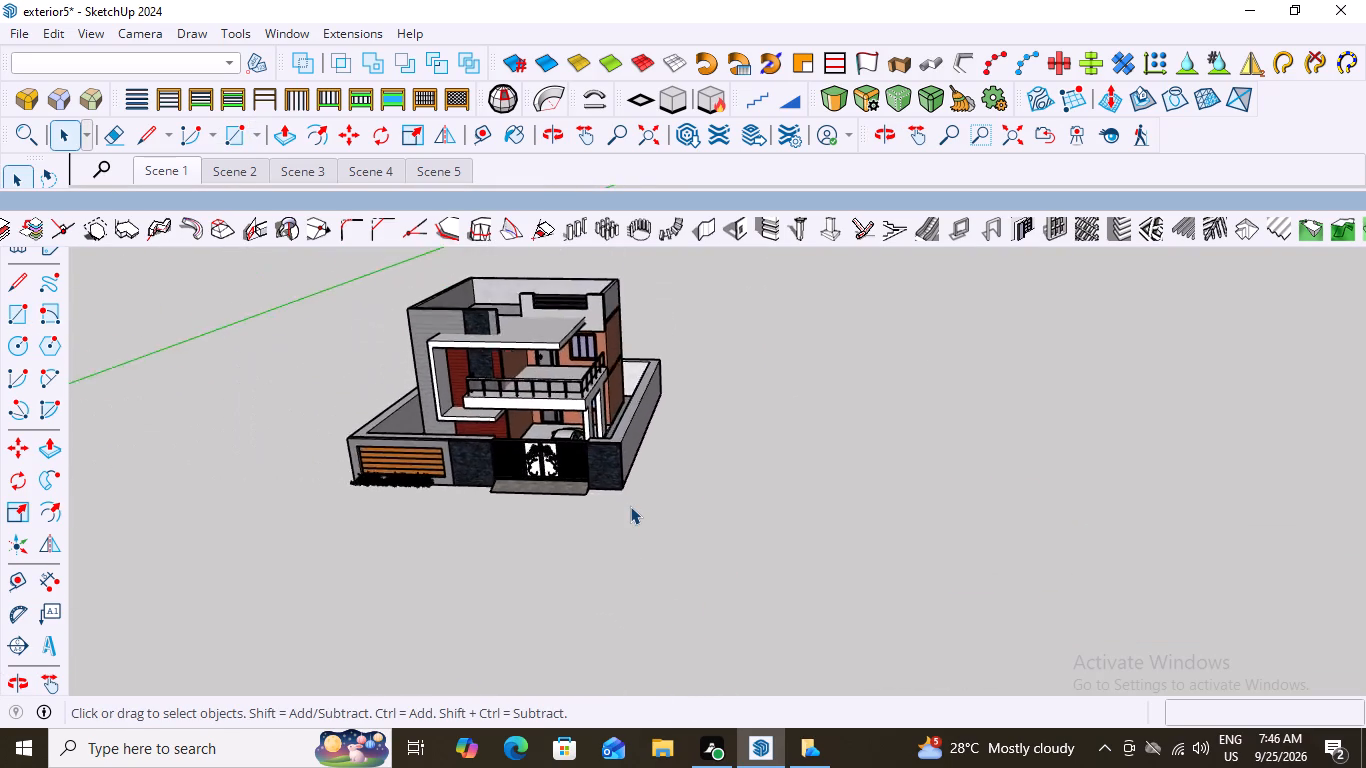
{"action": "scroll", "coordinate": [630, 506], "scroll_direction": "down", "scroll_amount": 3}
{"action": "scroll", "coordinate": [997, 535], "scroll_direction": "up", "scroll_amount": 2}
{"action": "middle_click_drag", "start_coordinate": [784, 547], "coordinate": [804, 543]}
{"action": "scroll", "coordinate": [692, 492], "scroll_direction": "up", "scroll_amount": 2}
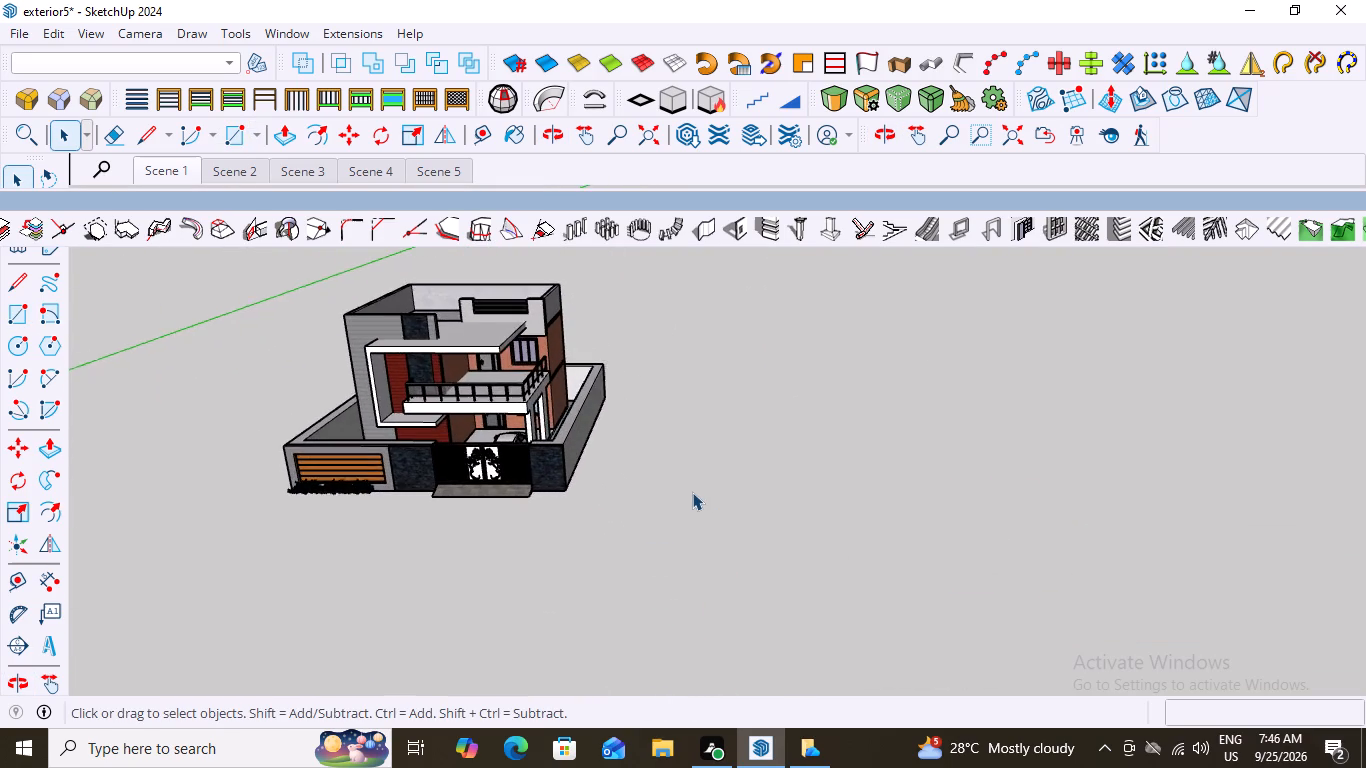
{"action": "scroll", "coordinate": [692, 492], "scroll_direction": "up", "scroll_amount": 2}
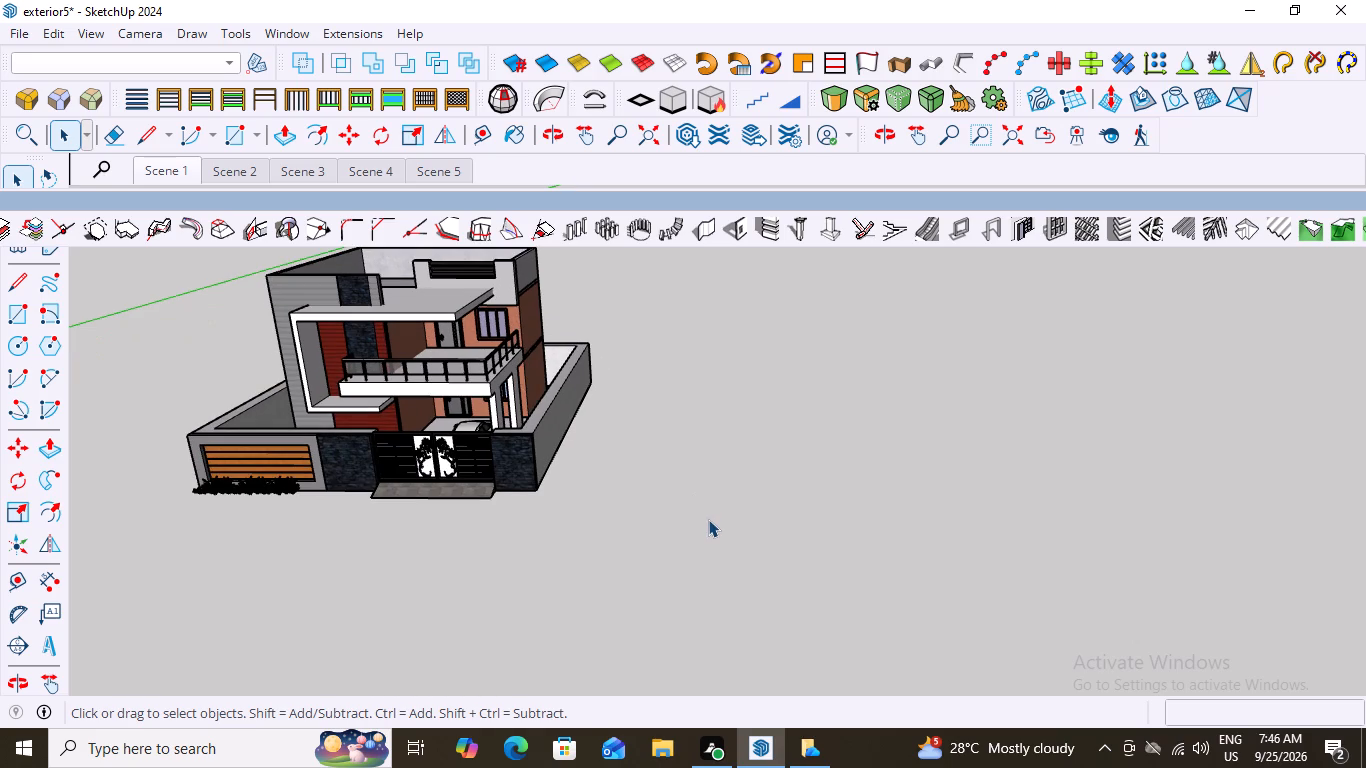
{"action": "key", "text": "r"}
{"action": "left_click", "coordinate": [717, 497]}
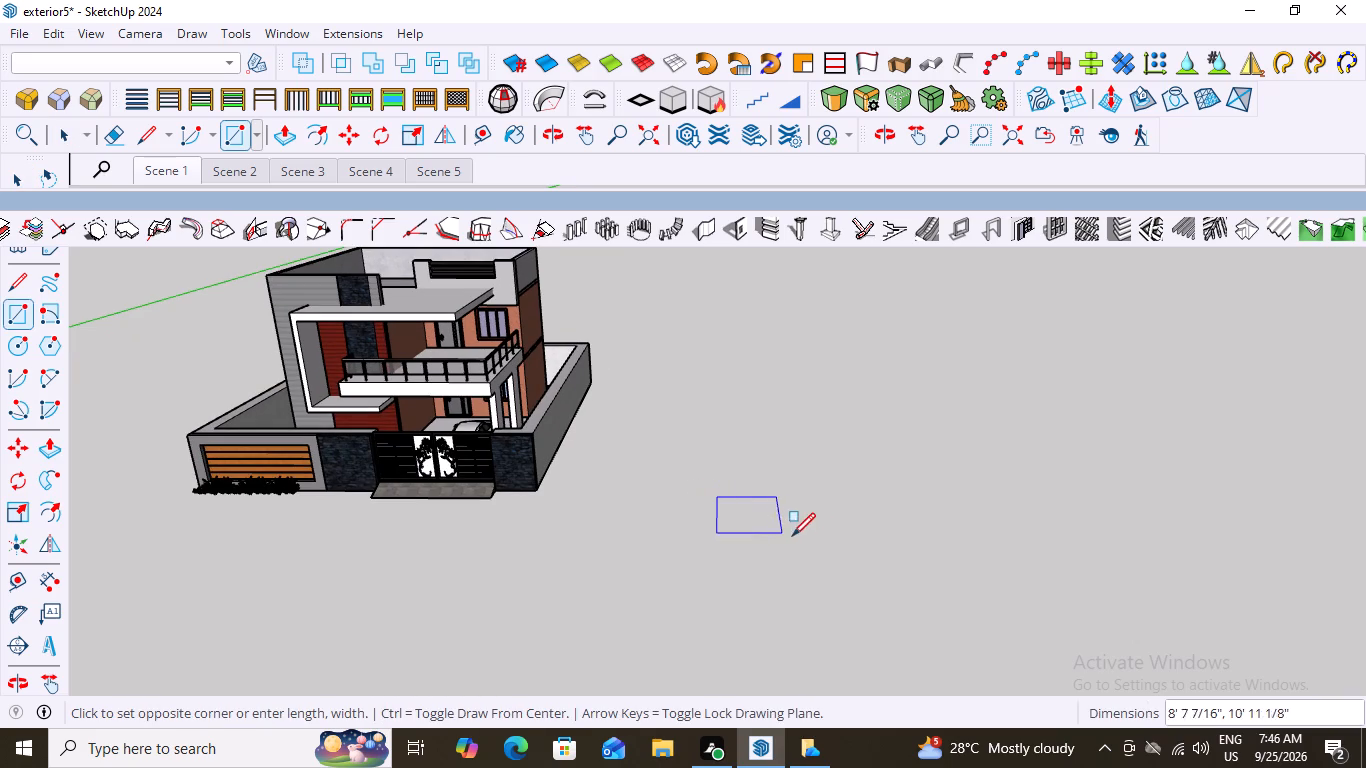
{"action": "left_click", "coordinate": [793, 535]}
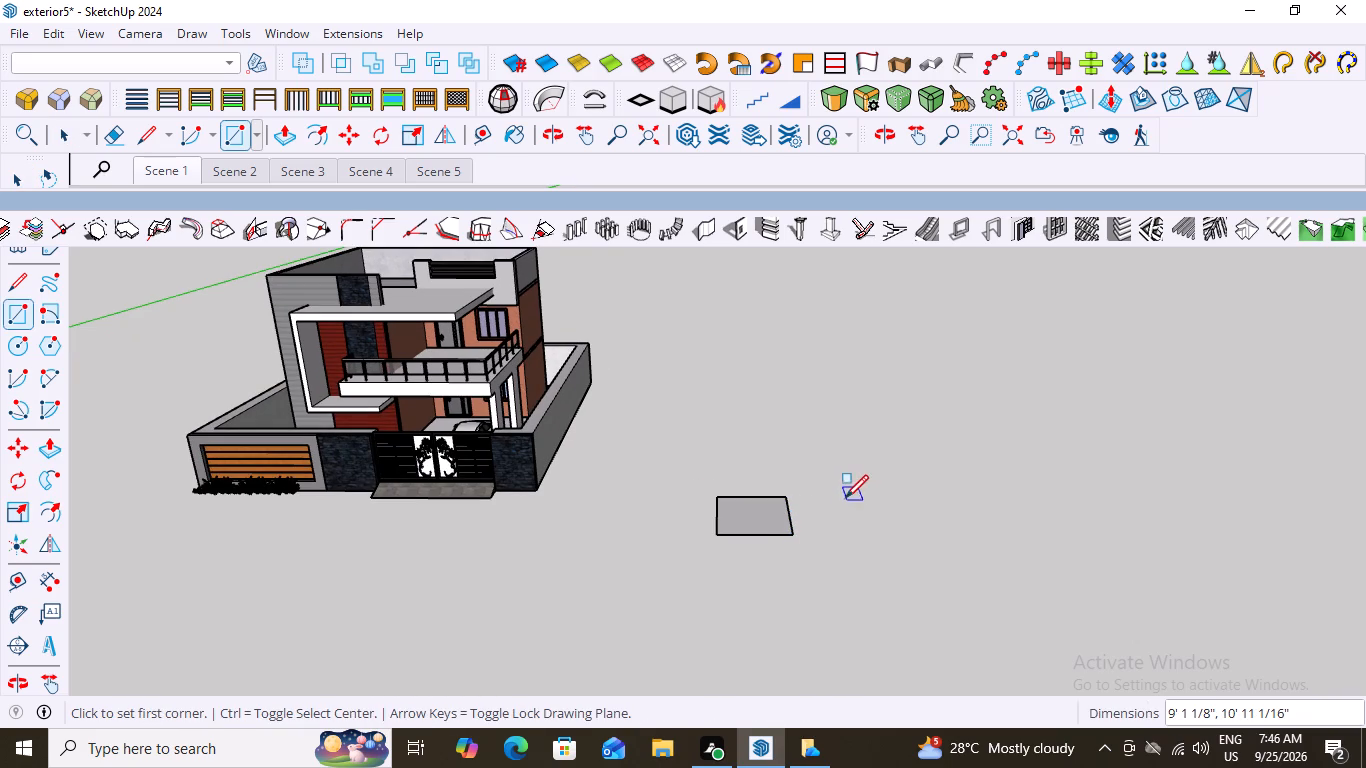
Make a group of the new rectangle's face and edges.
{"action": "key", "text": "space"}
{"action": "triple_click", "coordinate": [781, 515]}
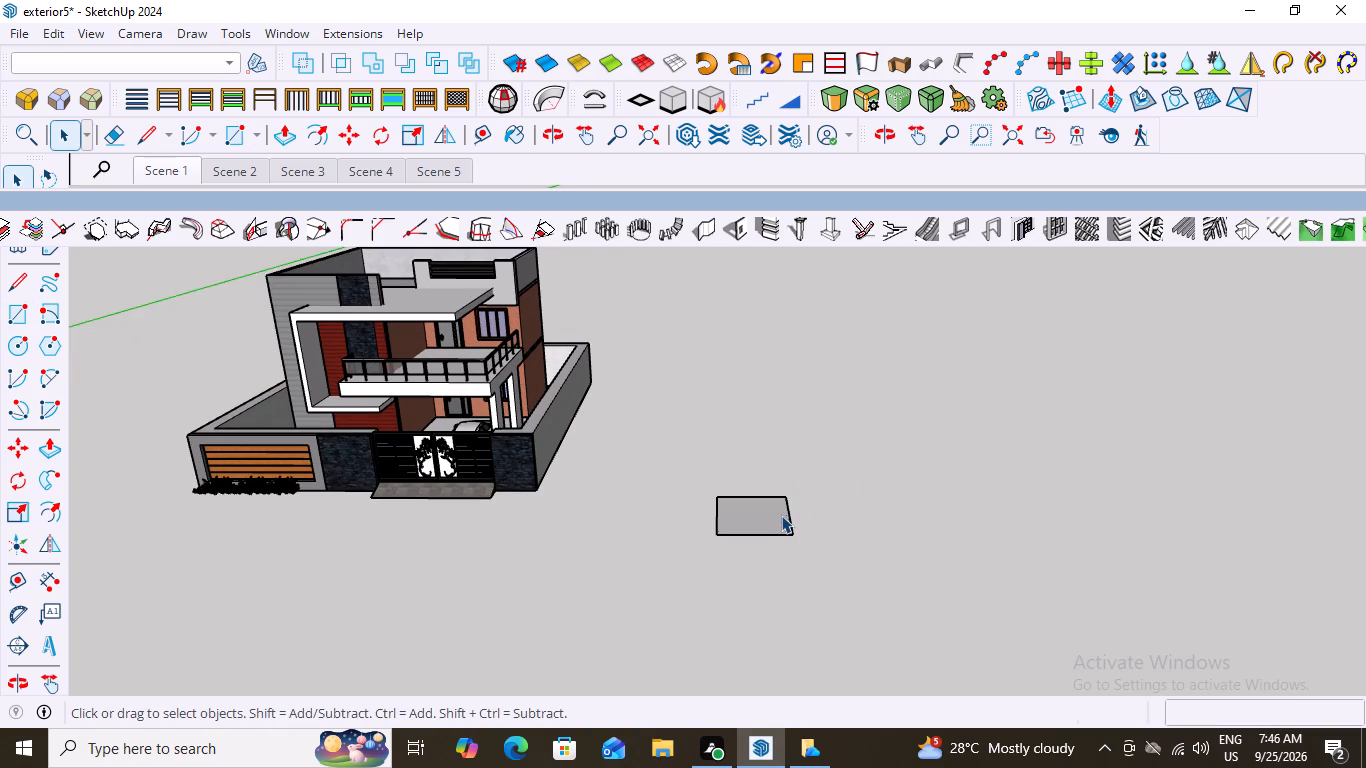
{"action": "right_click", "coordinate": [781, 515]}
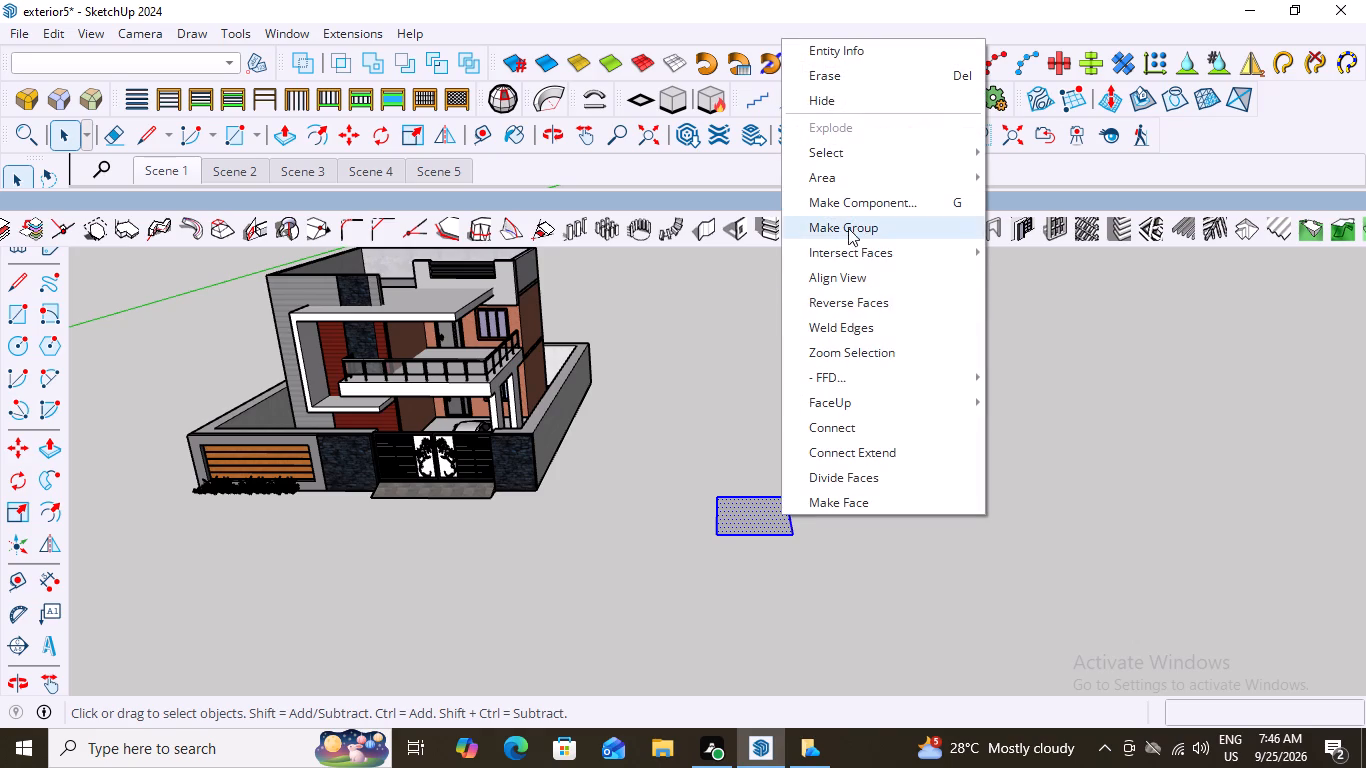
{"action": "left_click", "coordinate": [850, 222]}
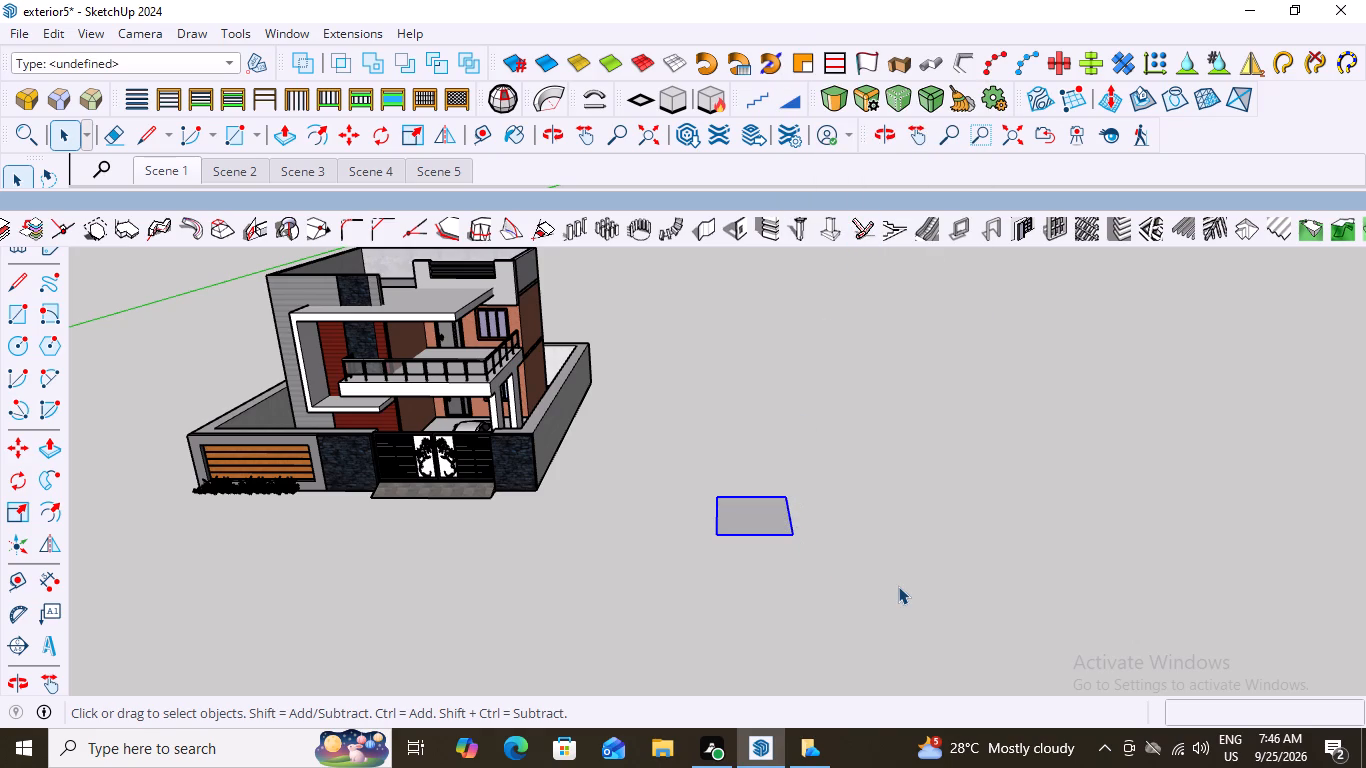
Copy the rectangle group about 15' 3" along the red axis away from the house and array it 4x.
{"action": "key", "text": "m"}
{"action": "left_click", "coordinate": [793, 540]}
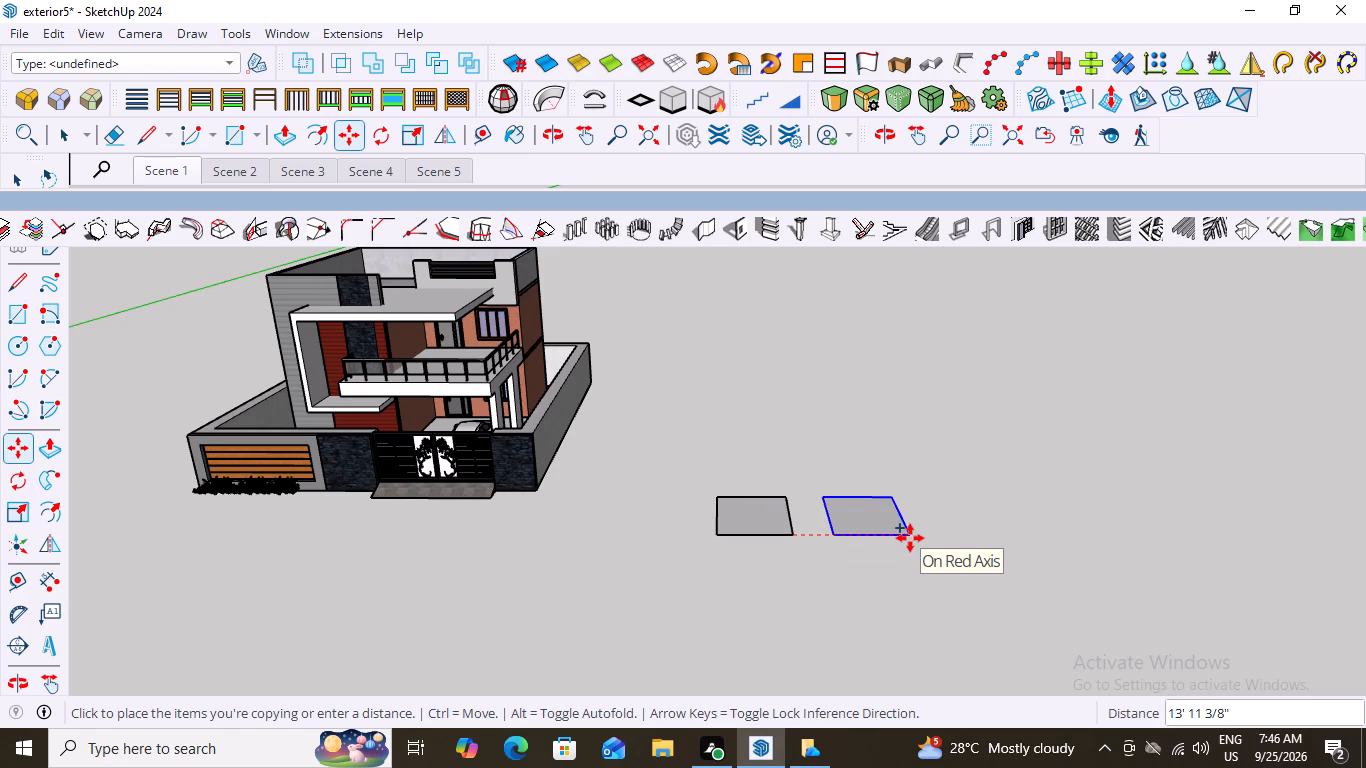
{"action": "key", "text": "4"}
{"action": "key", "text": "x"}
{"action": "key", "text": "Return"}
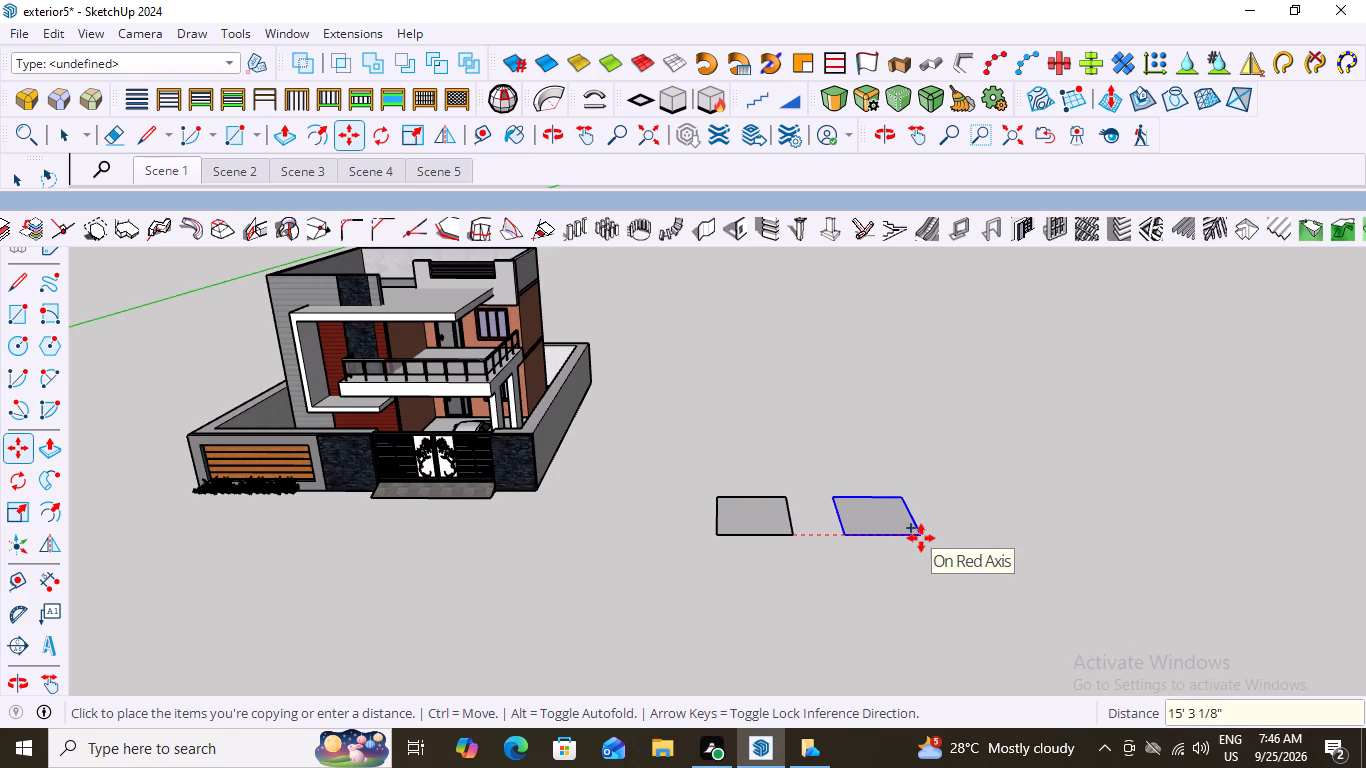
{"action": "left_click", "coordinate": [921, 538]}
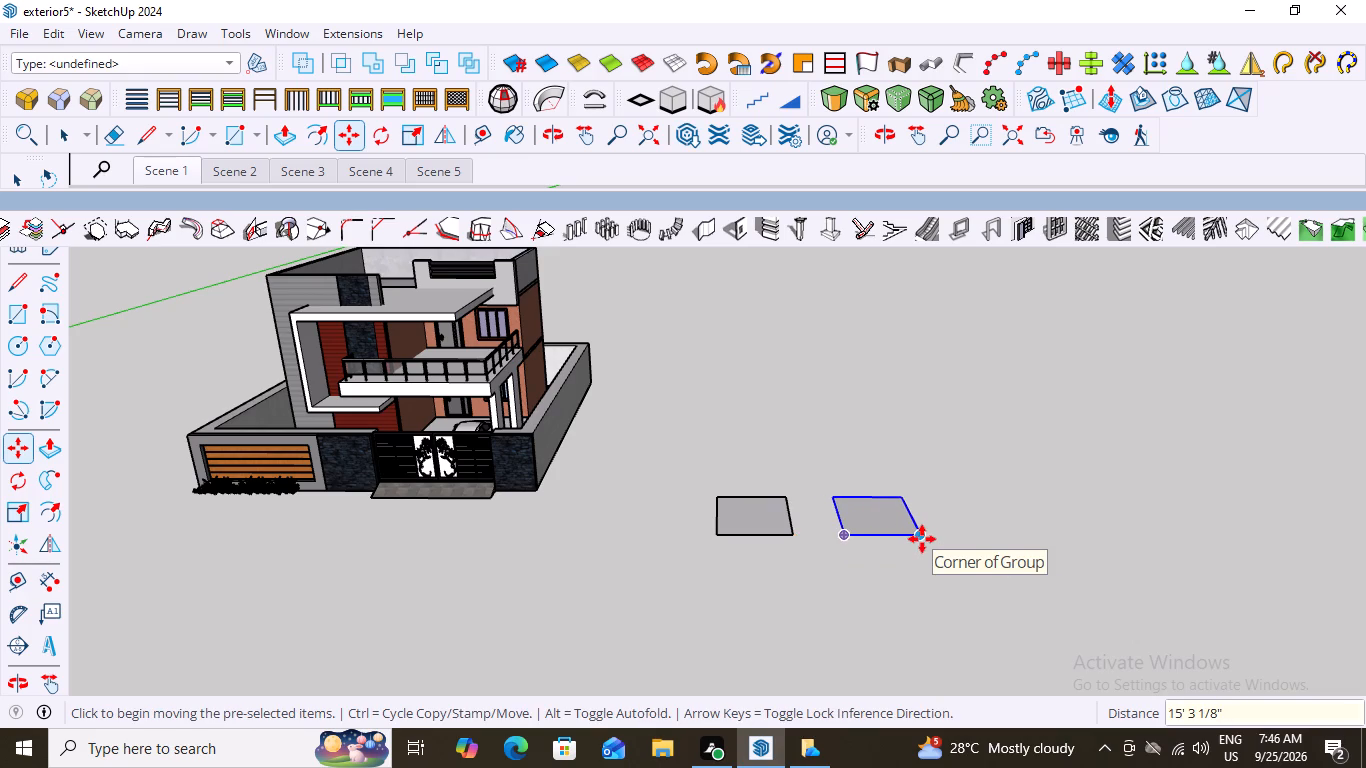
{"action": "key", "text": "4"}
{"action": "key", "text": "x"}
{"action": "key", "text": "Return"}
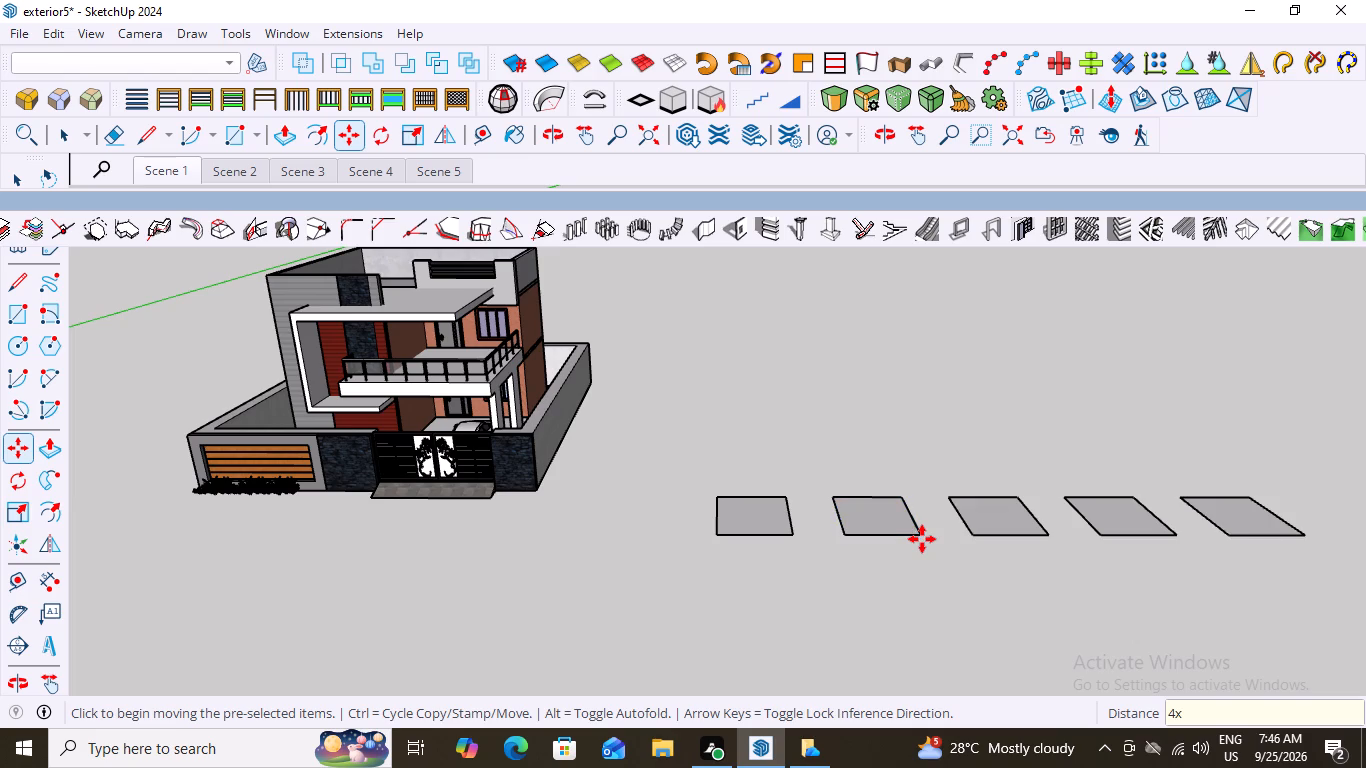
{"action": "scroll", "coordinate": [836, 572], "scroll_direction": "down", "scroll_amount": 8}
{"action": "scroll", "coordinate": [1038, 559], "scroll_direction": "up", "scroll_amount": 3}
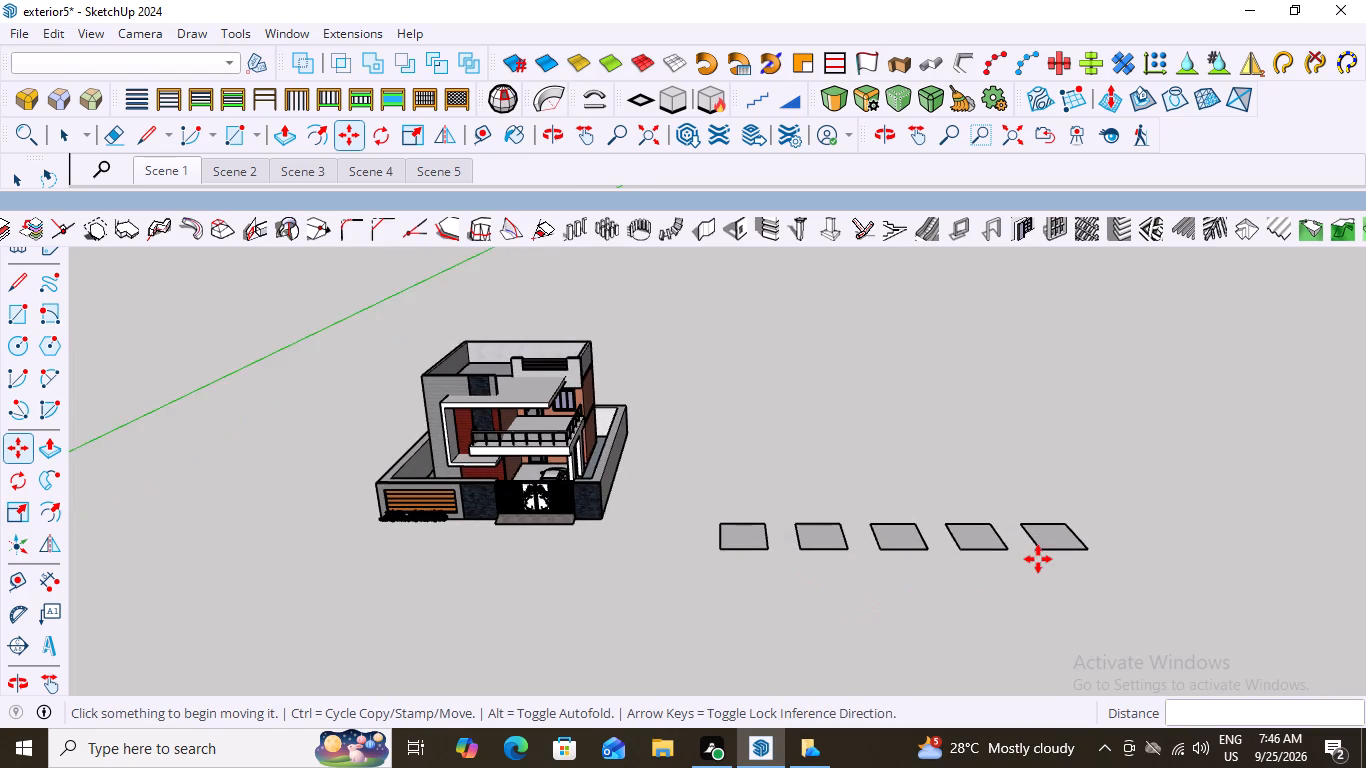
{"action": "key", "text": "space"}
{"action": "scroll", "coordinate": [1004, 434], "scroll_direction": "up", "scroll_amount": 3}
{"action": "scroll", "coordinate": [1004, 434], "scroll_direction": "down", "scroll_amount": 3}
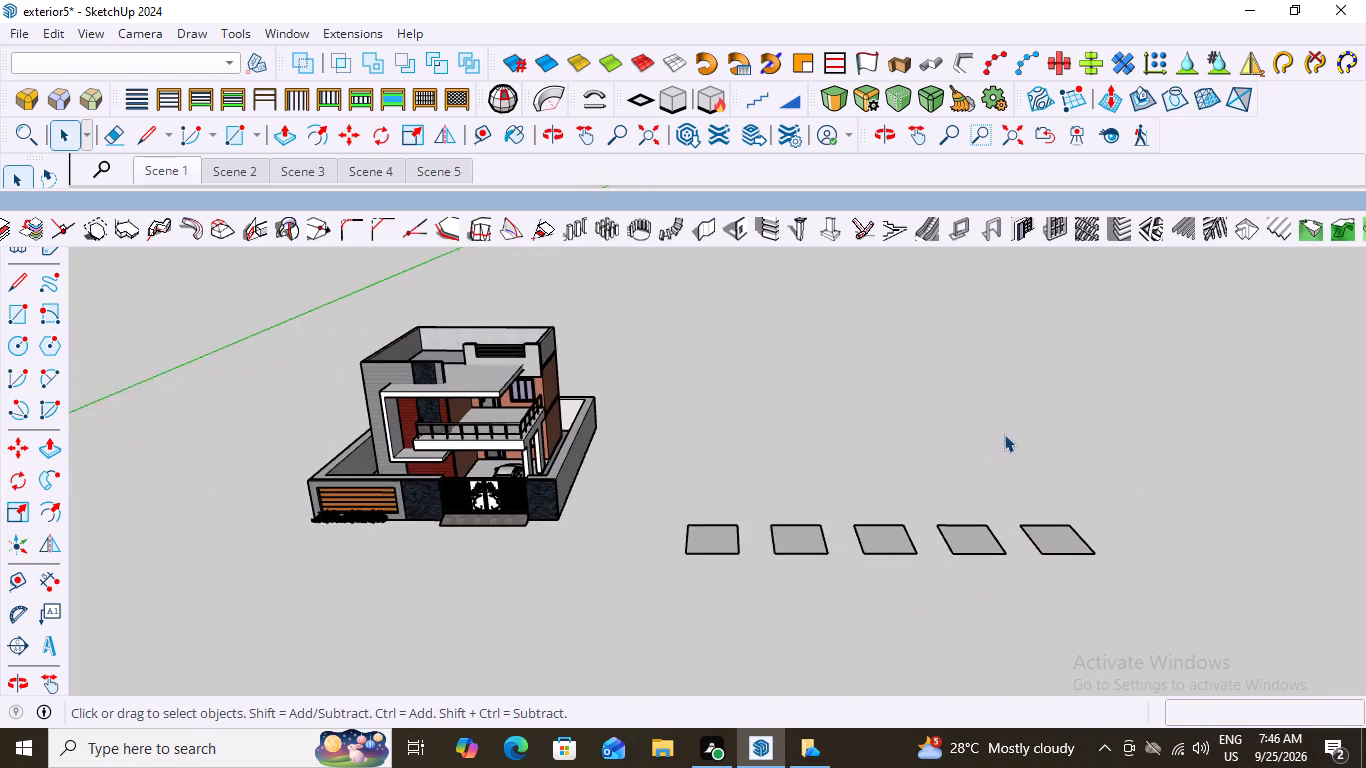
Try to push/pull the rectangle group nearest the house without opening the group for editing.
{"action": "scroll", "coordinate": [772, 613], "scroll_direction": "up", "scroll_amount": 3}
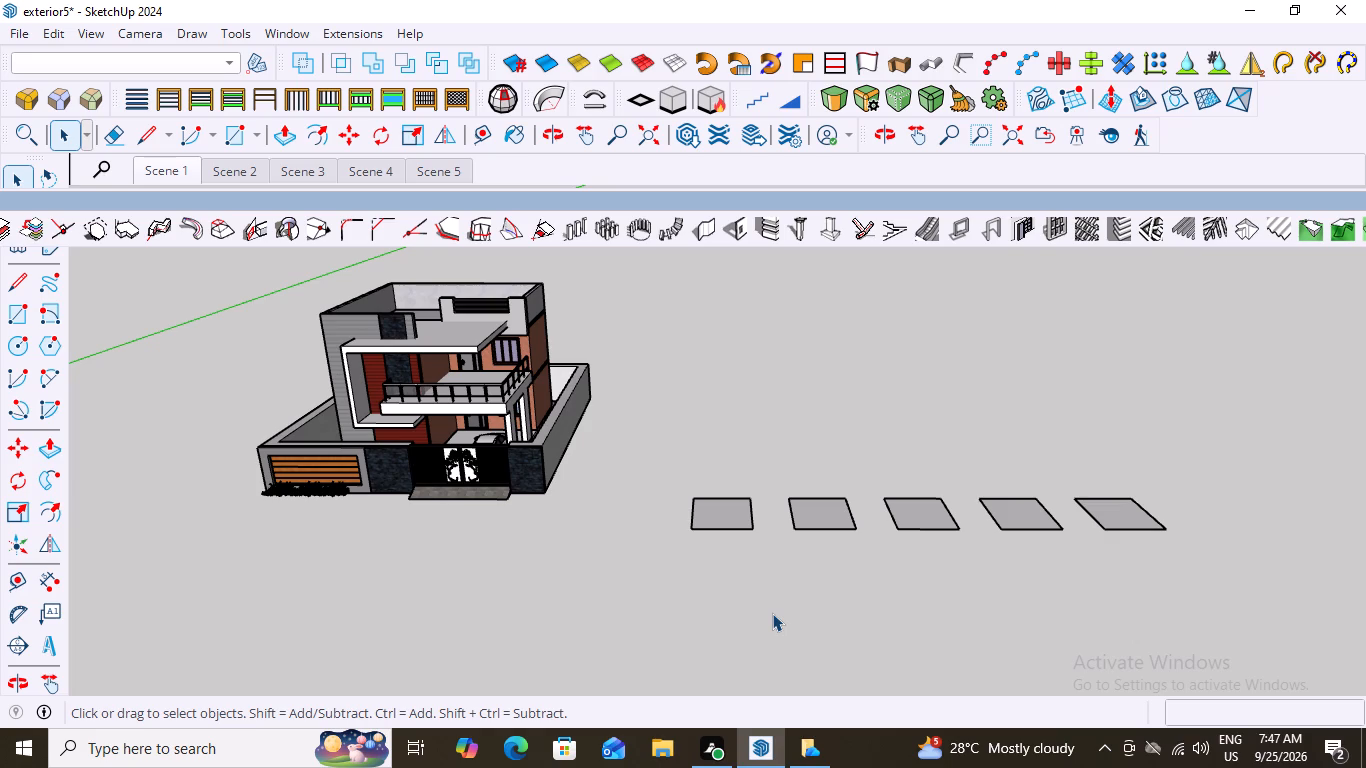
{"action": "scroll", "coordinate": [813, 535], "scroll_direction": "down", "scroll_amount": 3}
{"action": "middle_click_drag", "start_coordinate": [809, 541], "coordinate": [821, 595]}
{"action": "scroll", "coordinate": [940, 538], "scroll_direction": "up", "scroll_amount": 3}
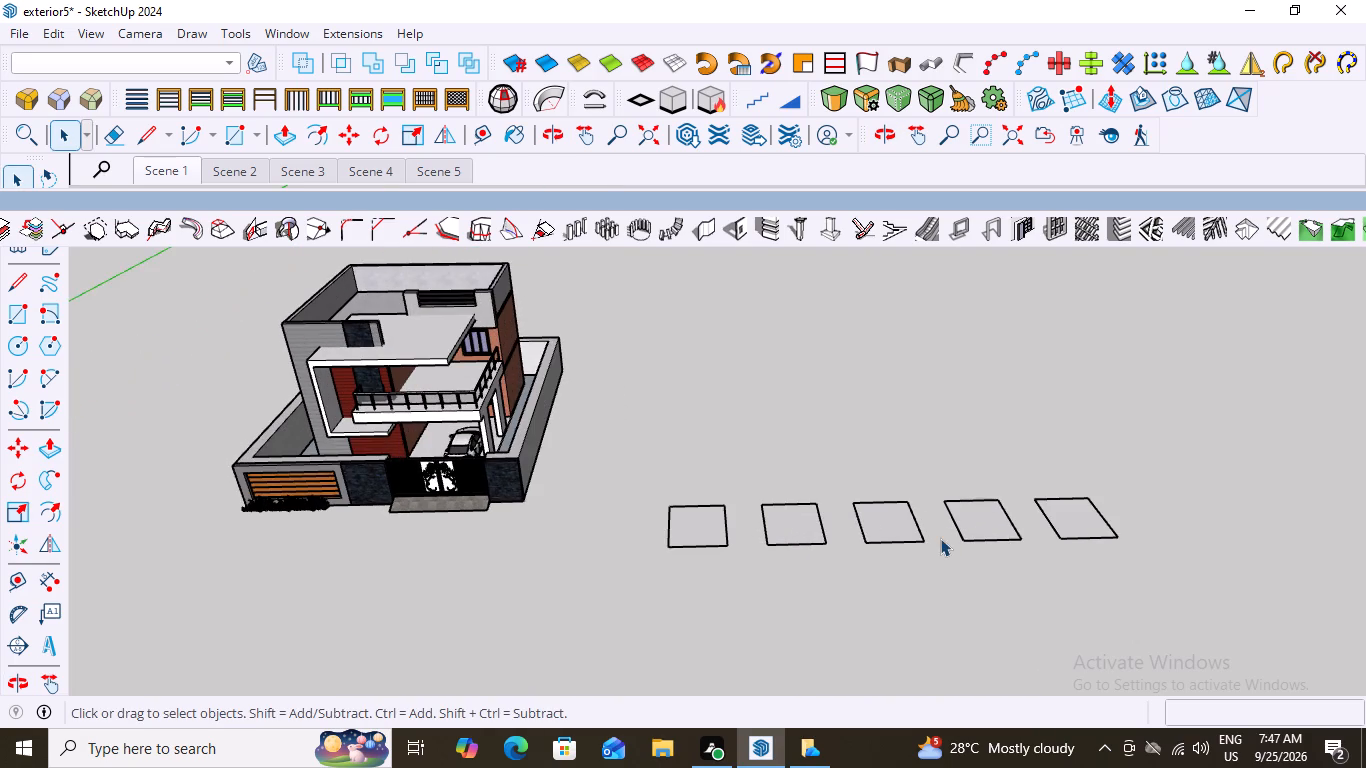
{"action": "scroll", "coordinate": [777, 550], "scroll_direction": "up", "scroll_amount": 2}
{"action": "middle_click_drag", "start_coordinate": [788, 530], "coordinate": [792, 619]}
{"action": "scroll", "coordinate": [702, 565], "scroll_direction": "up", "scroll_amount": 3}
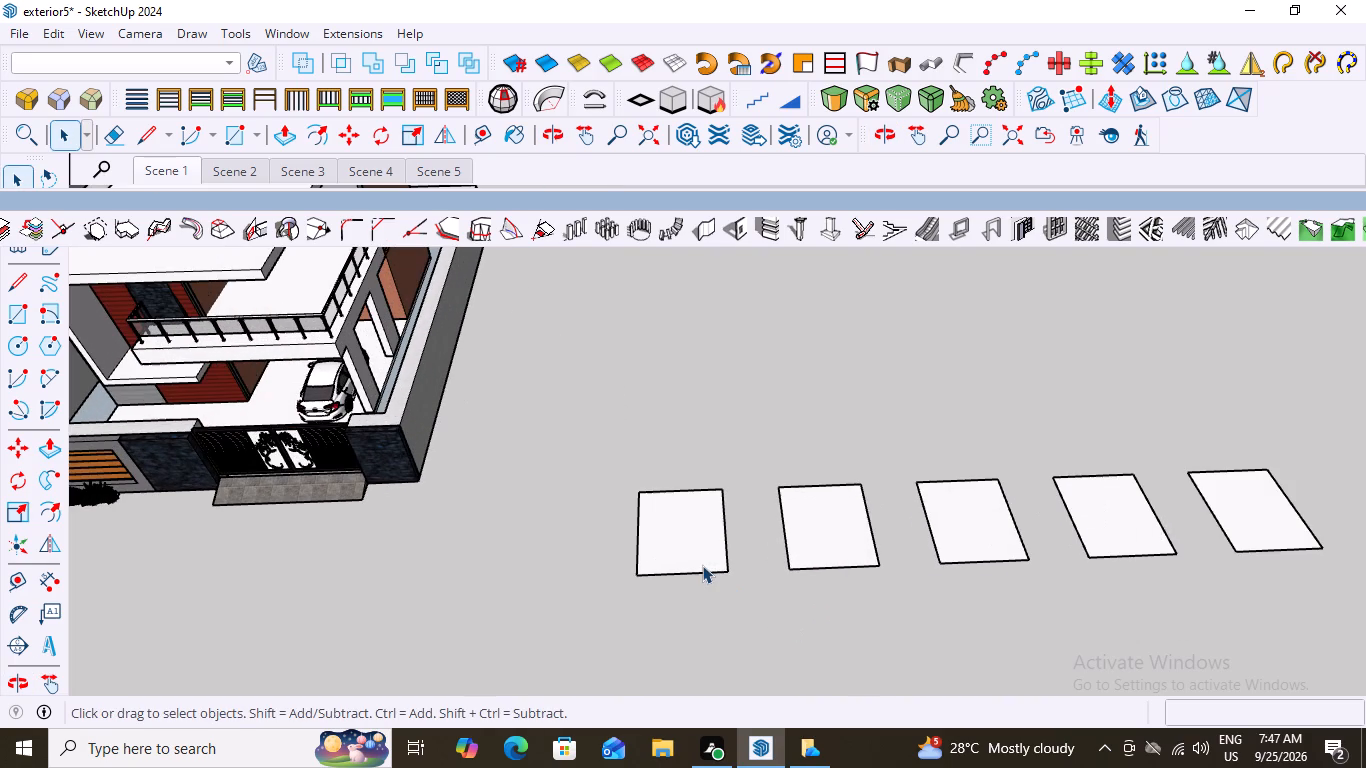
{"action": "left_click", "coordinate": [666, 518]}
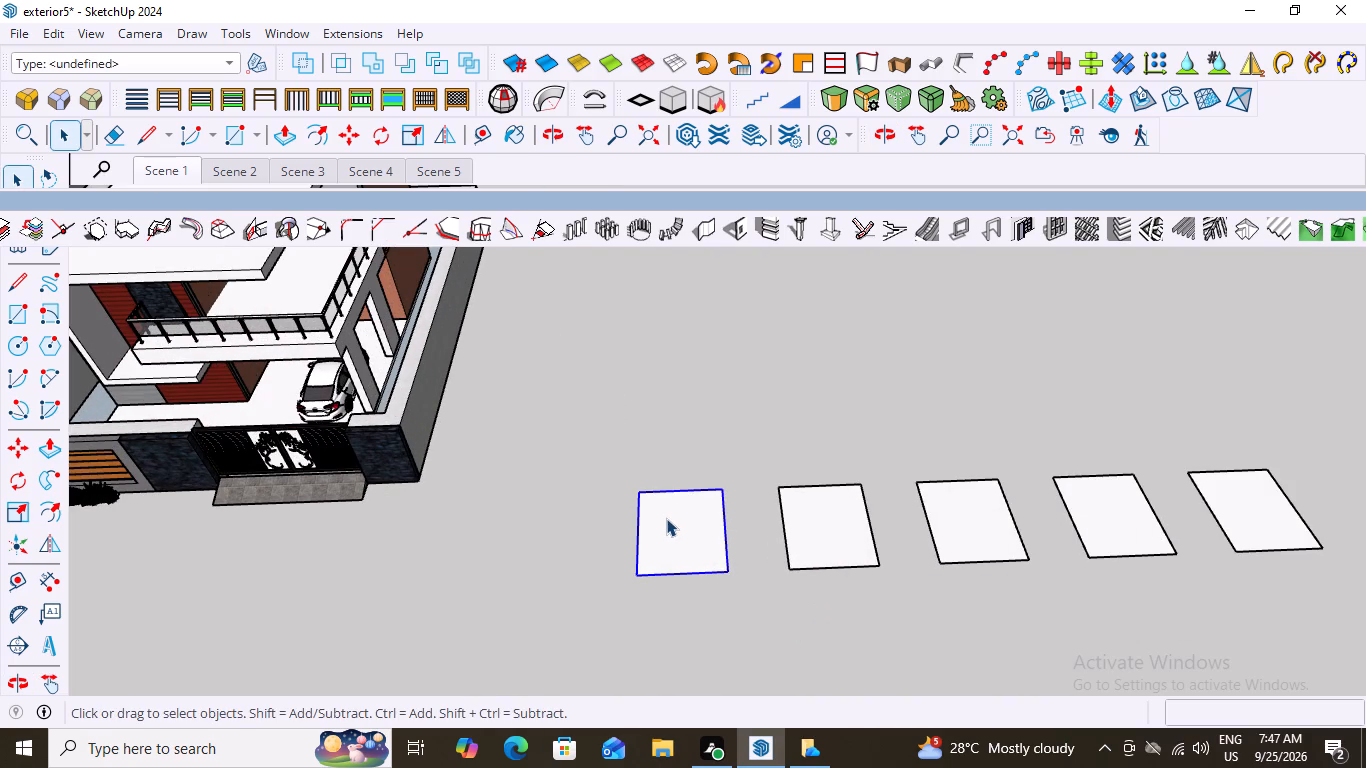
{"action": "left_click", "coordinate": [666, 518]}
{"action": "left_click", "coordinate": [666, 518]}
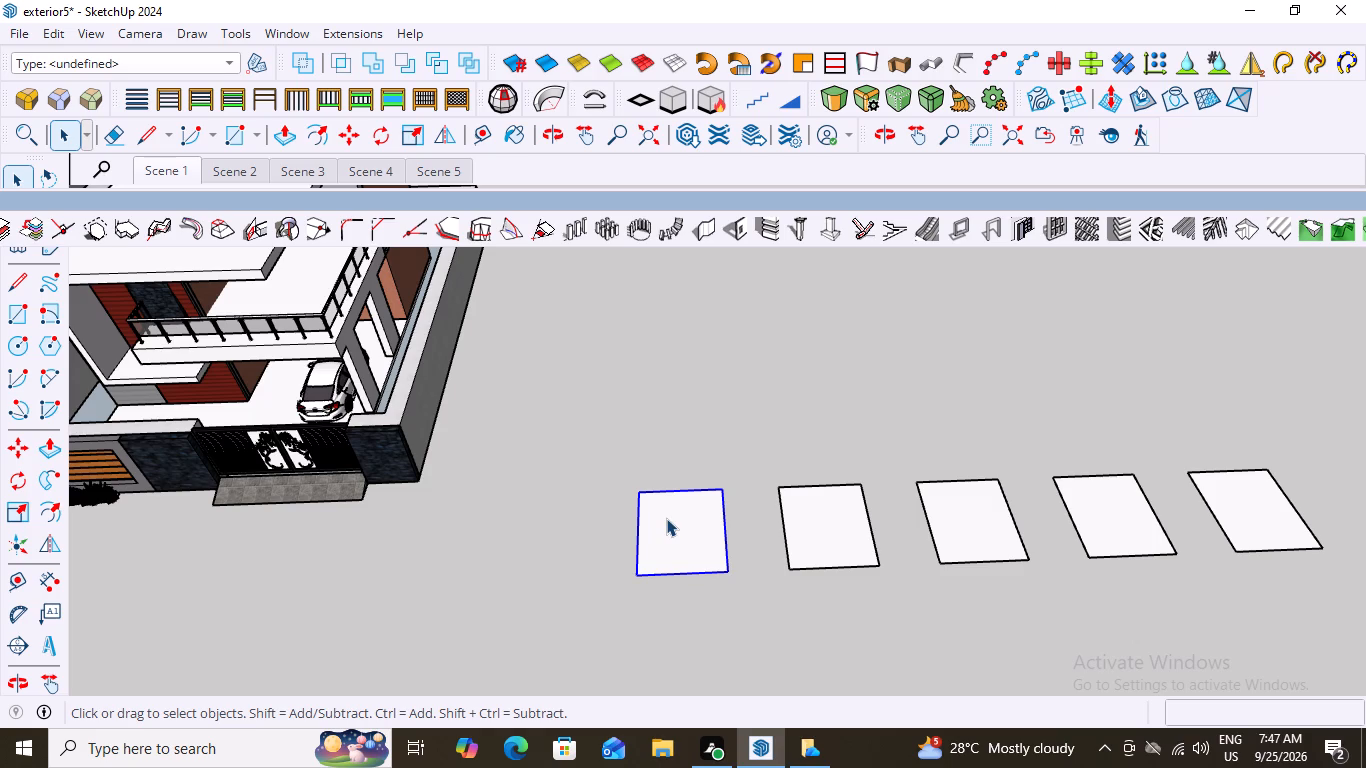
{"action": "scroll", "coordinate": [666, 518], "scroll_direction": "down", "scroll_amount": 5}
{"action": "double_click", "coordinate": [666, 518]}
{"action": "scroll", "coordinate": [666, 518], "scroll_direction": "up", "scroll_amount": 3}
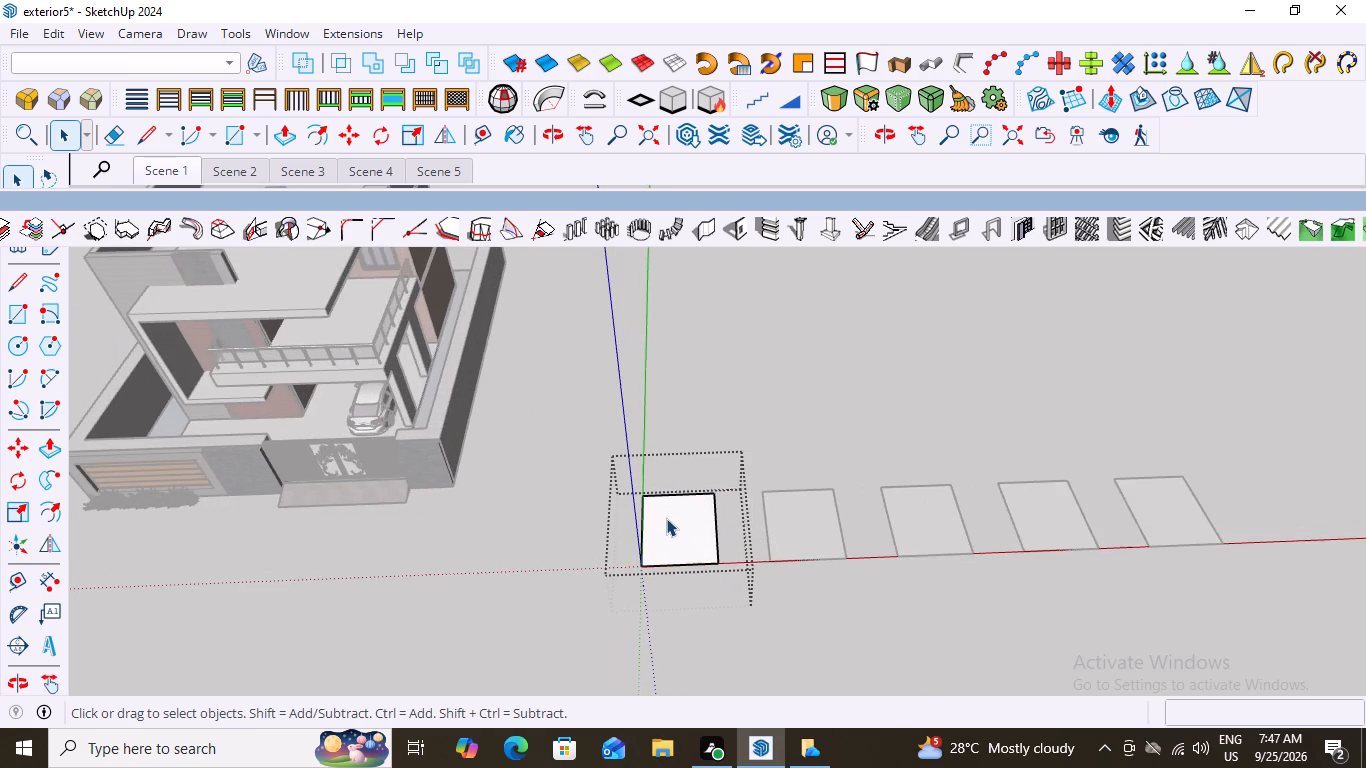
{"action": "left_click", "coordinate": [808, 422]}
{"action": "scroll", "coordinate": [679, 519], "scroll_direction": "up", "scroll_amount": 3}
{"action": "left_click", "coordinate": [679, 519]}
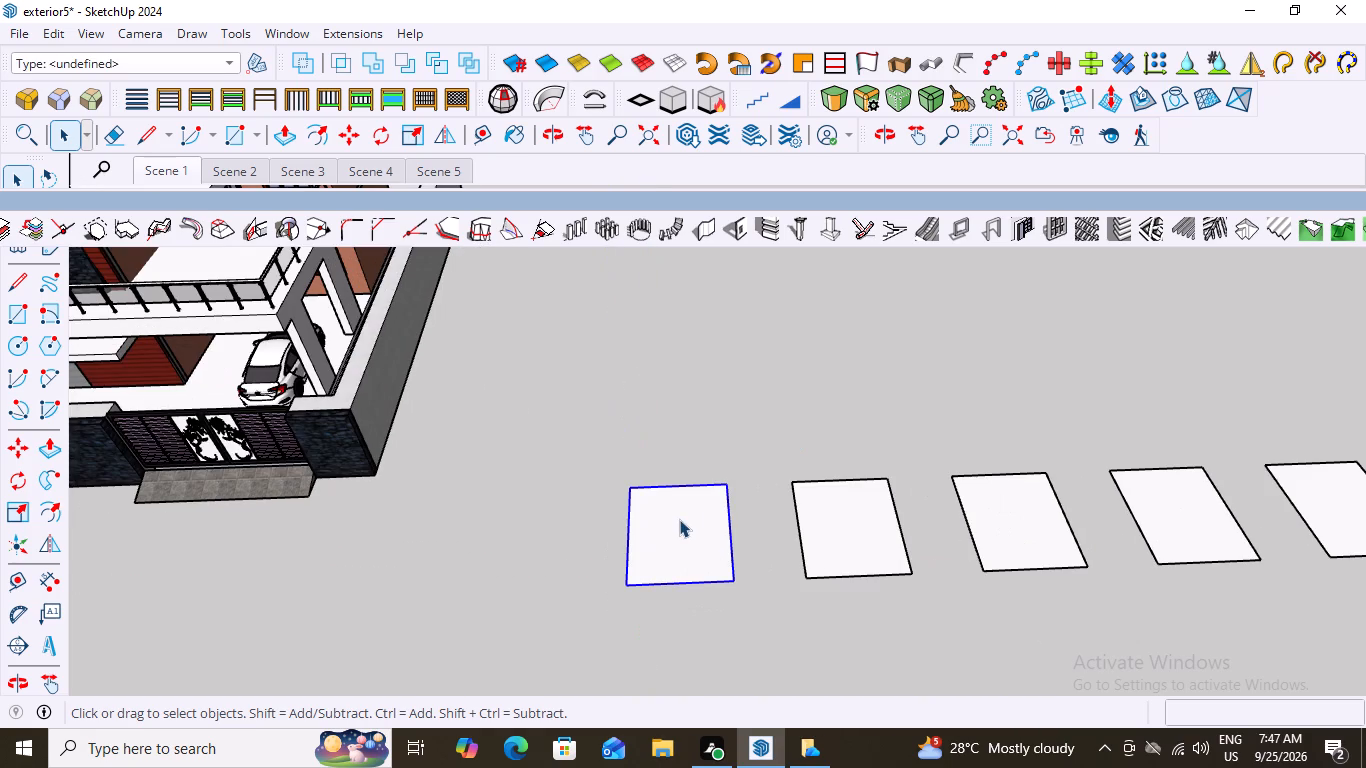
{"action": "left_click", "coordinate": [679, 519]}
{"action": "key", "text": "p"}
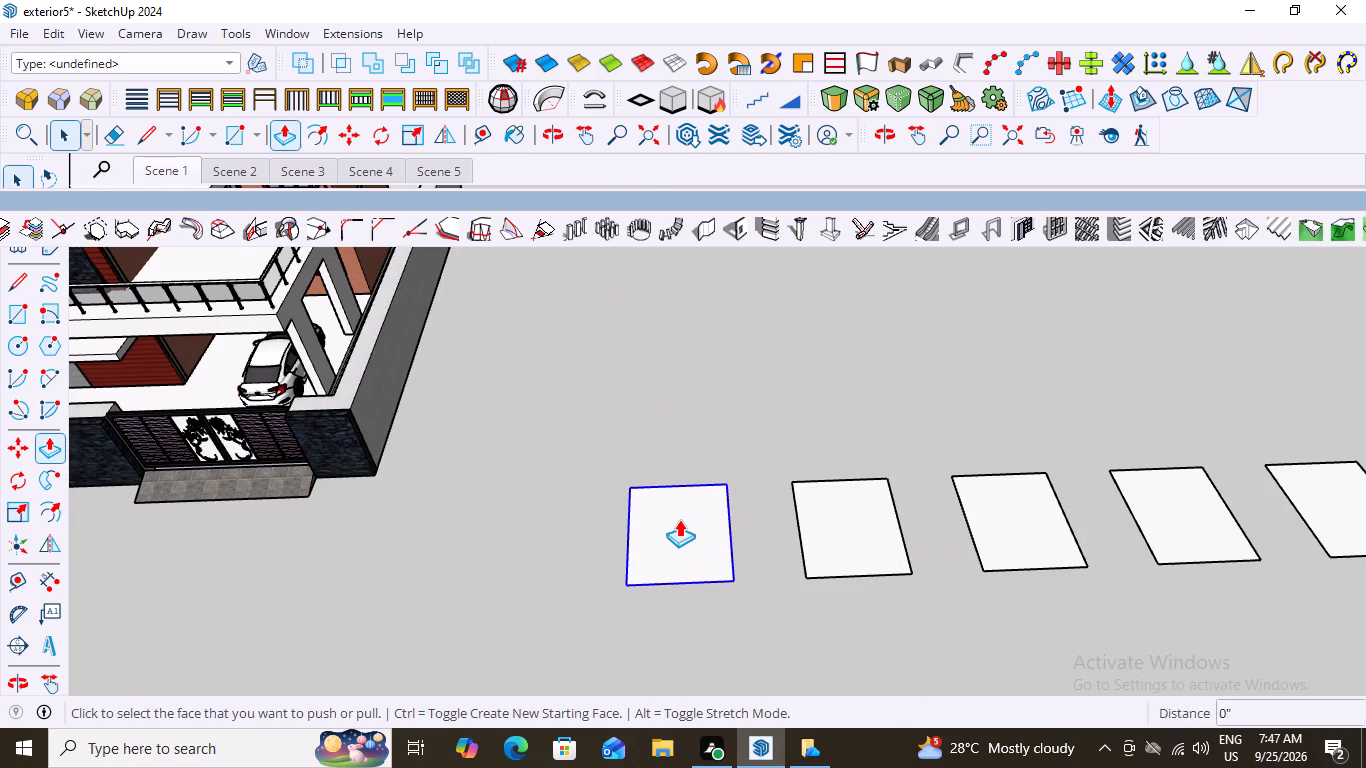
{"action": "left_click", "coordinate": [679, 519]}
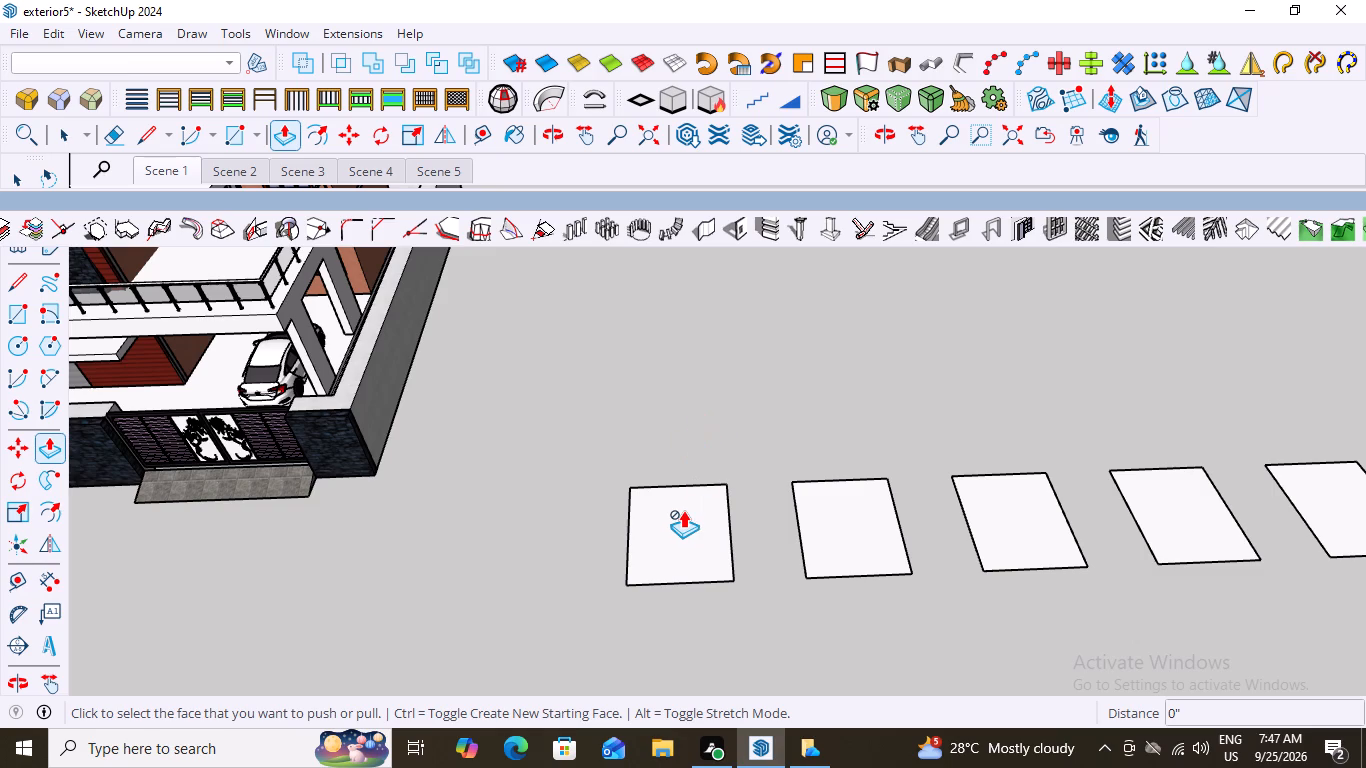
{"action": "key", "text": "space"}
Inside the rectangle group nearest the house, push/pull the face upward about 3' 9" into a box.
{"action": "triple_click", "coordinate": [693, 549]}
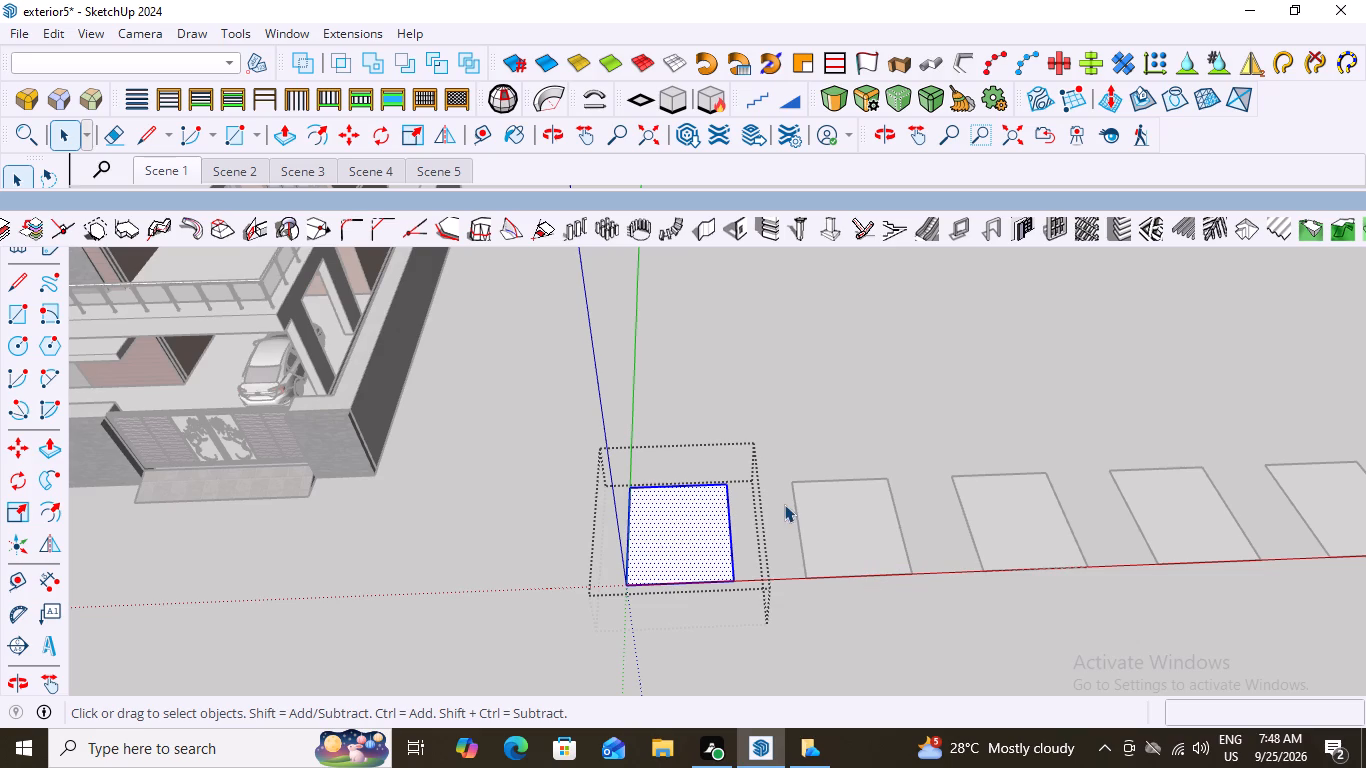
{"action": "scroll", "coordinate": [692, 453], "scroll_direction": "down", "scroll_amount": 14}
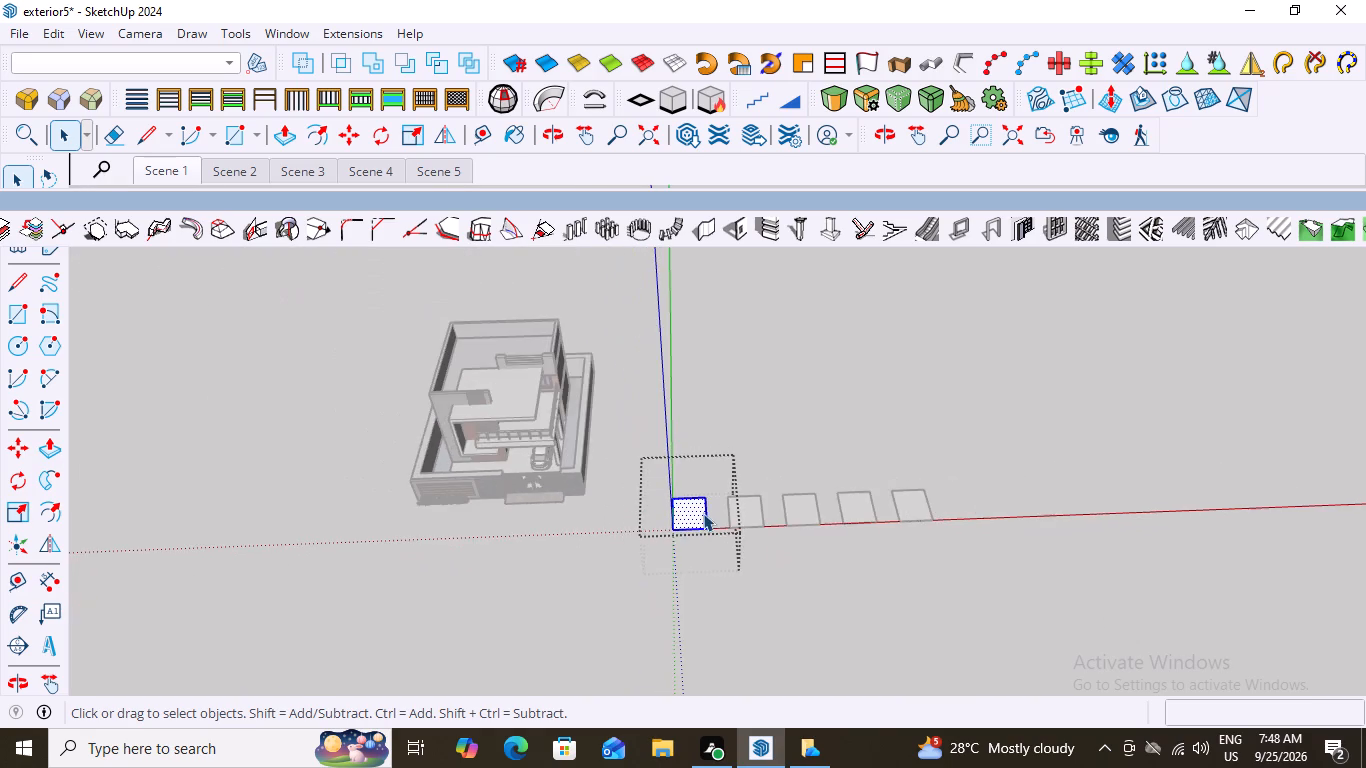
{"action": "middle_click_drag", "start_coordinate": [697, 564], "coordinate": [704, 420]}
{"action": "scroll", "coordinate": [650, 509], "scroll_direction": "up", "scroll_amount": 5}
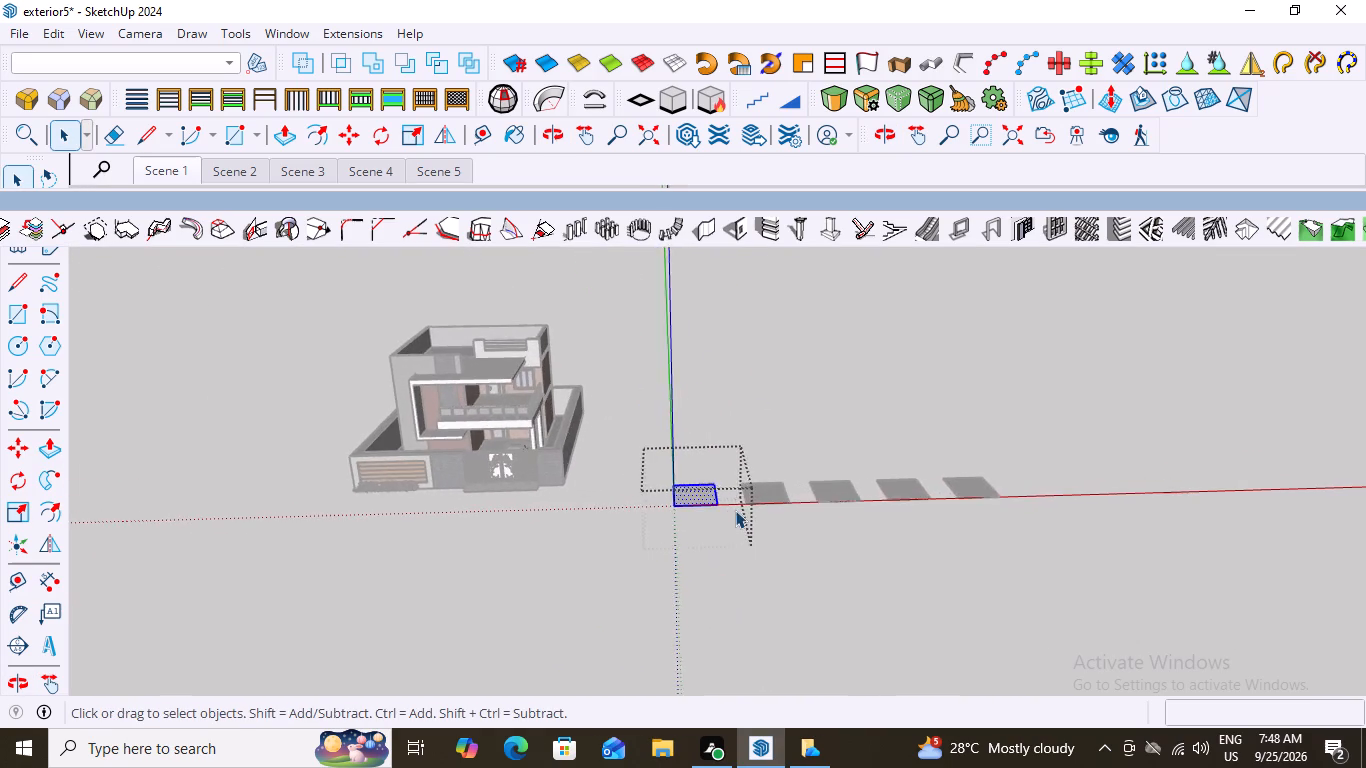
{"action": "scroll", "coordinate": [735, 510], "scroll_direction": "up", "scroll_amount": 3}
{"action": "middle_click", "coordinate": [735, 511]}
{"action": "middle_click_drag", "start_coordinate": [735, 511], "coordinate": [678, 722]}
{"action": "middle_click_drag", "start_coordinate": [710, 439], "coordinate": [730, 616]}
{"action": "scroll", "coordinate": [680, 482], "scroll_direction": "up", "scroll_amount": 6}
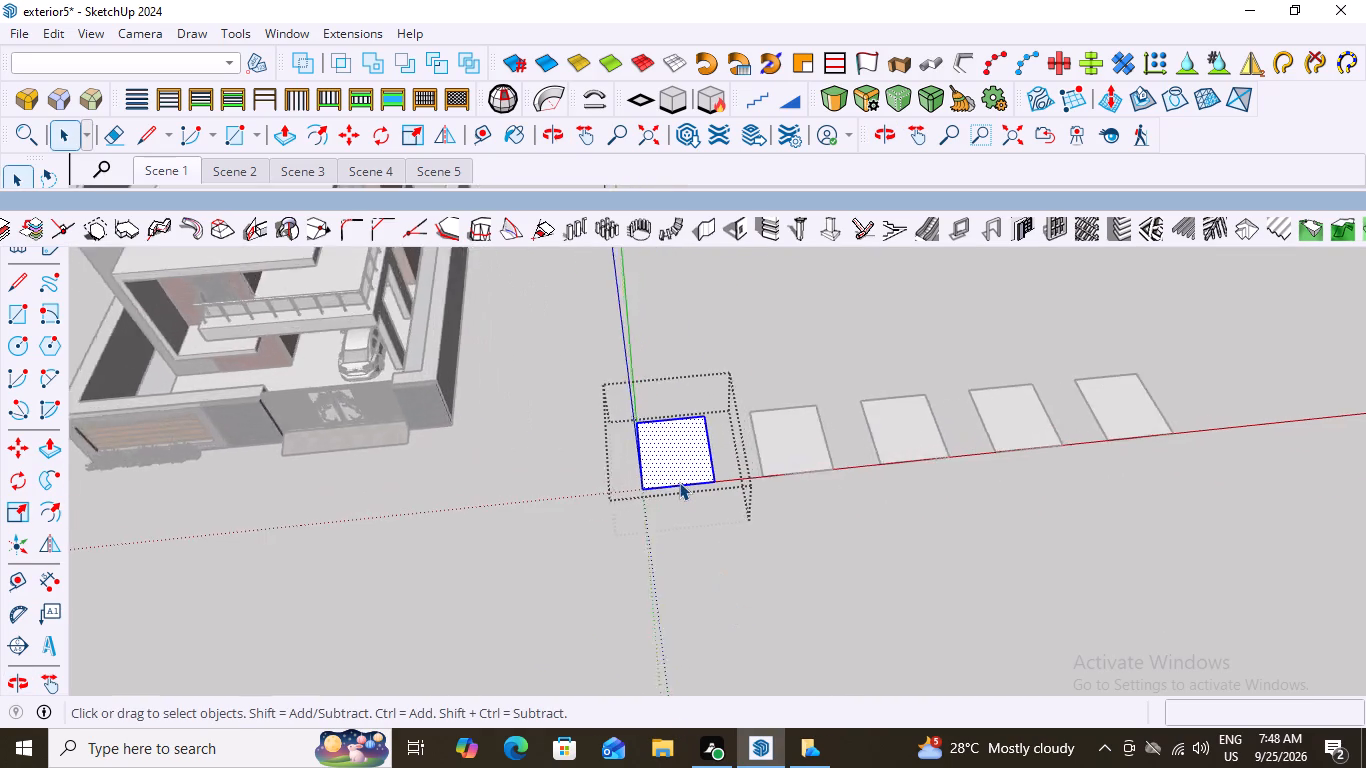
{"action": "scroll", "coordinate": [679, 482], "scroll_direction": "up", "scroll_amount": 3}
{"action": "key", "text": "p"}
{"action": "left_click", "coordinate": [701, 424]}
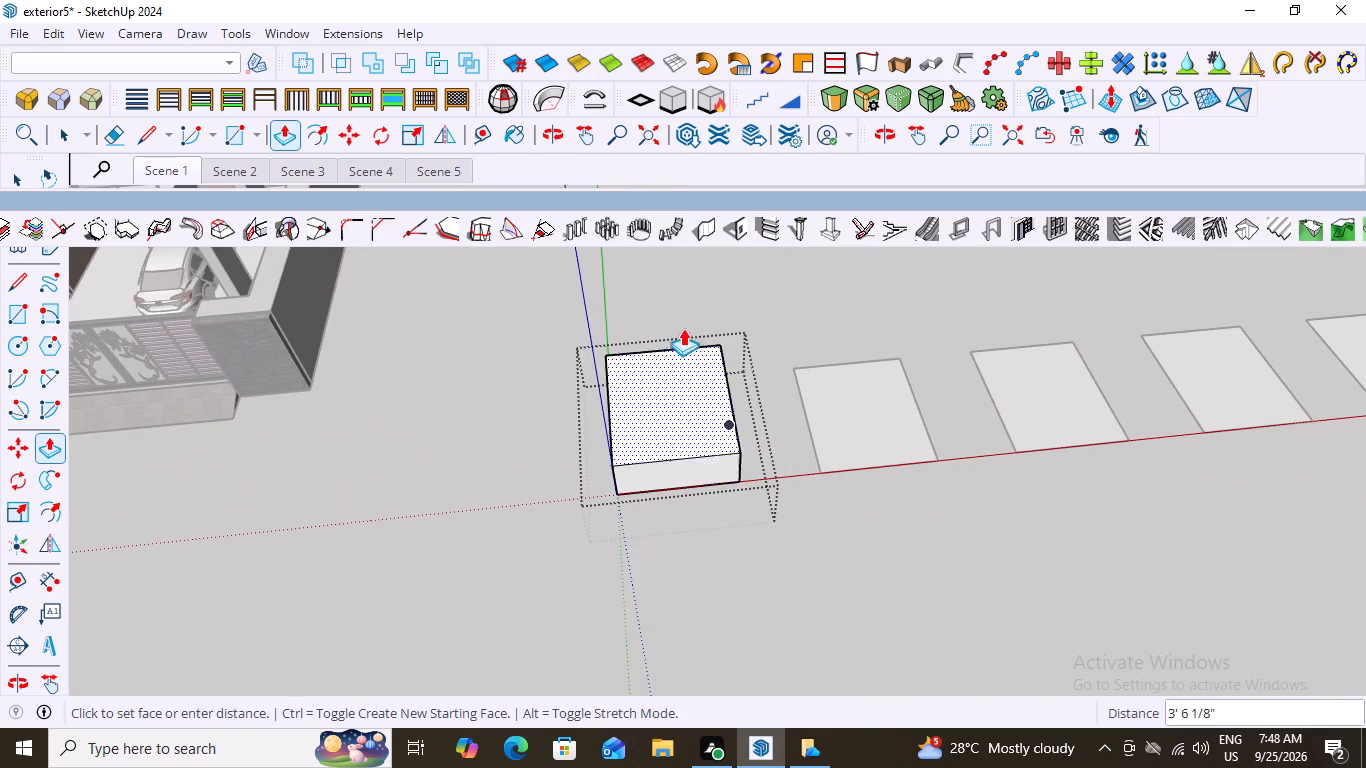
{"action": "scroll", "coordinate": [683, 318], "scroll_direction": "down", "scroll_amount": 8}
{"action": "middle_click_drag", "start_coordinate": [690, 448], "coordinate": [673, 263]}
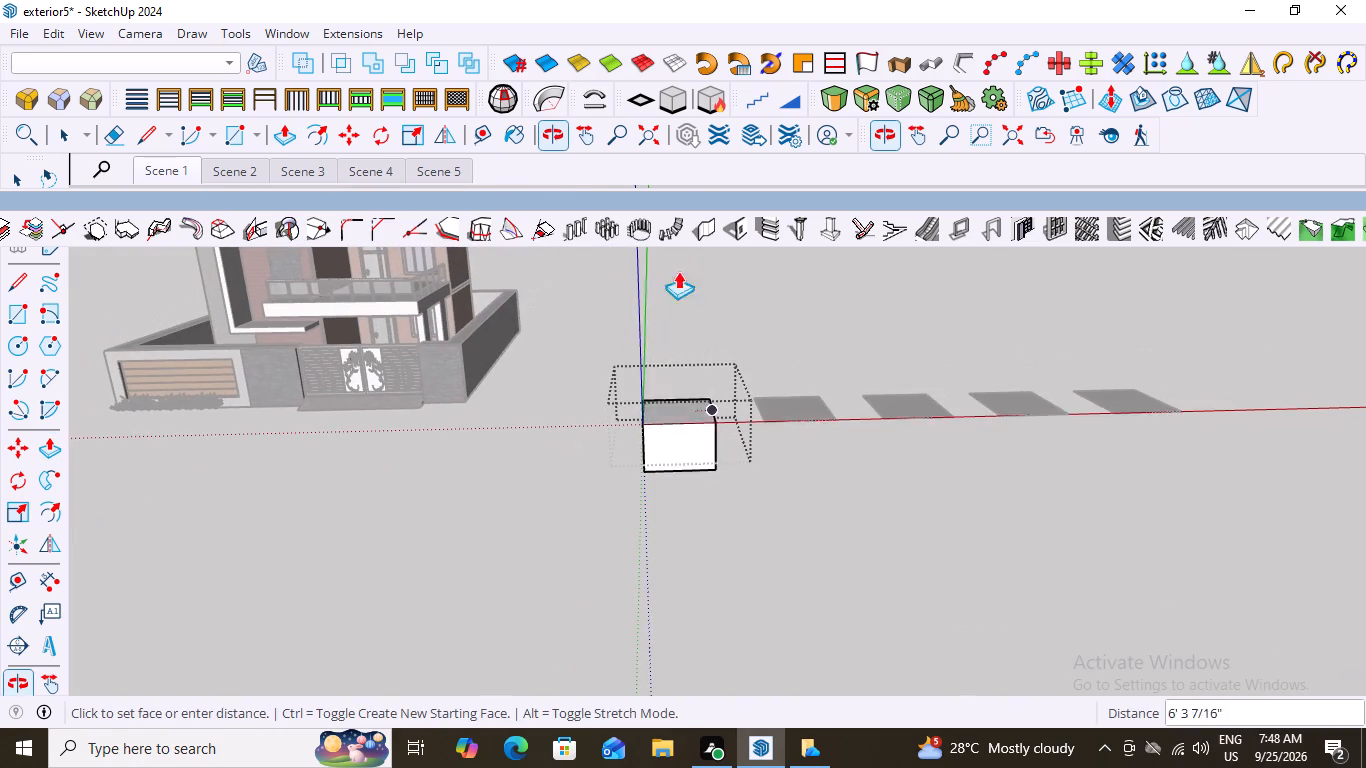
{"action": "scroll", "coordinate": [679, 397], "scroll_direction": "up", "scroll_amount": 5}
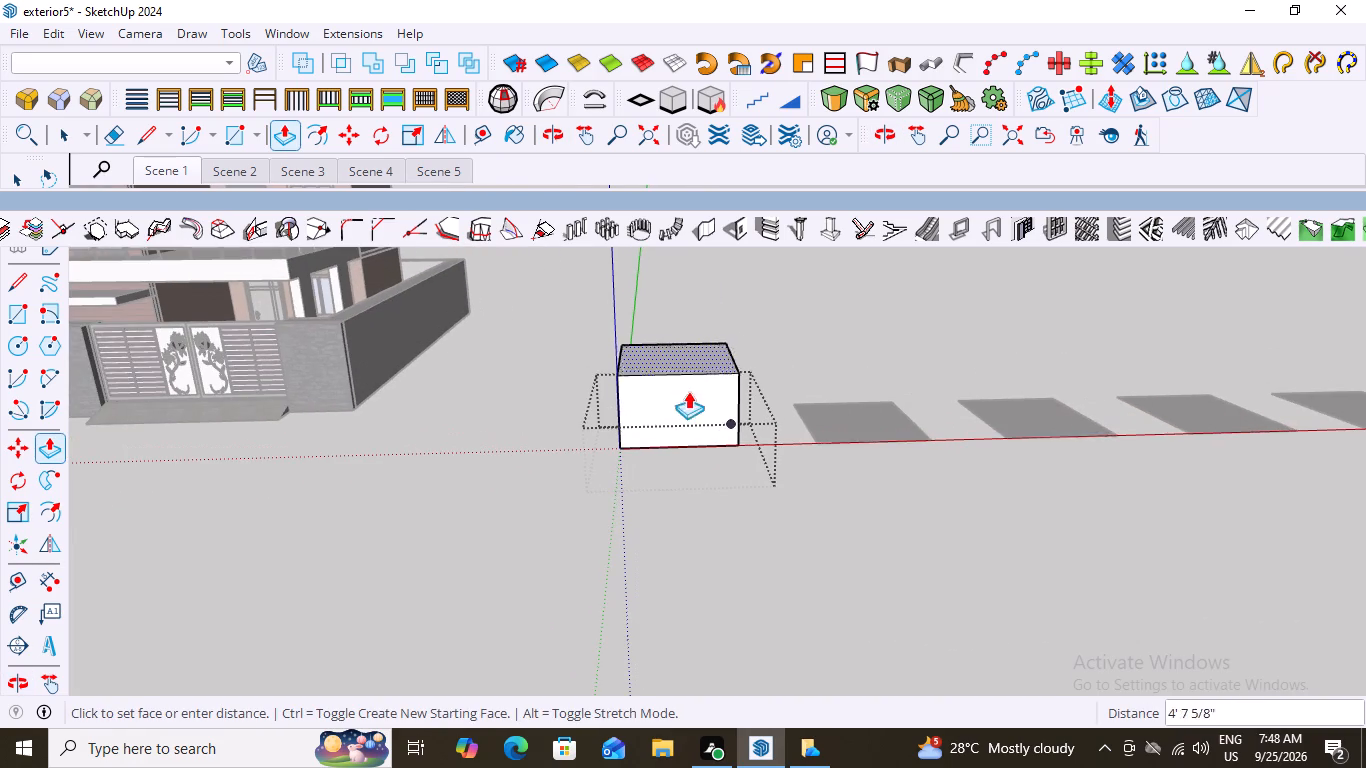
{"action": "scroll", "coordinate": [688, 395], "scroll_direction": "up", "scroll_amount": 2}
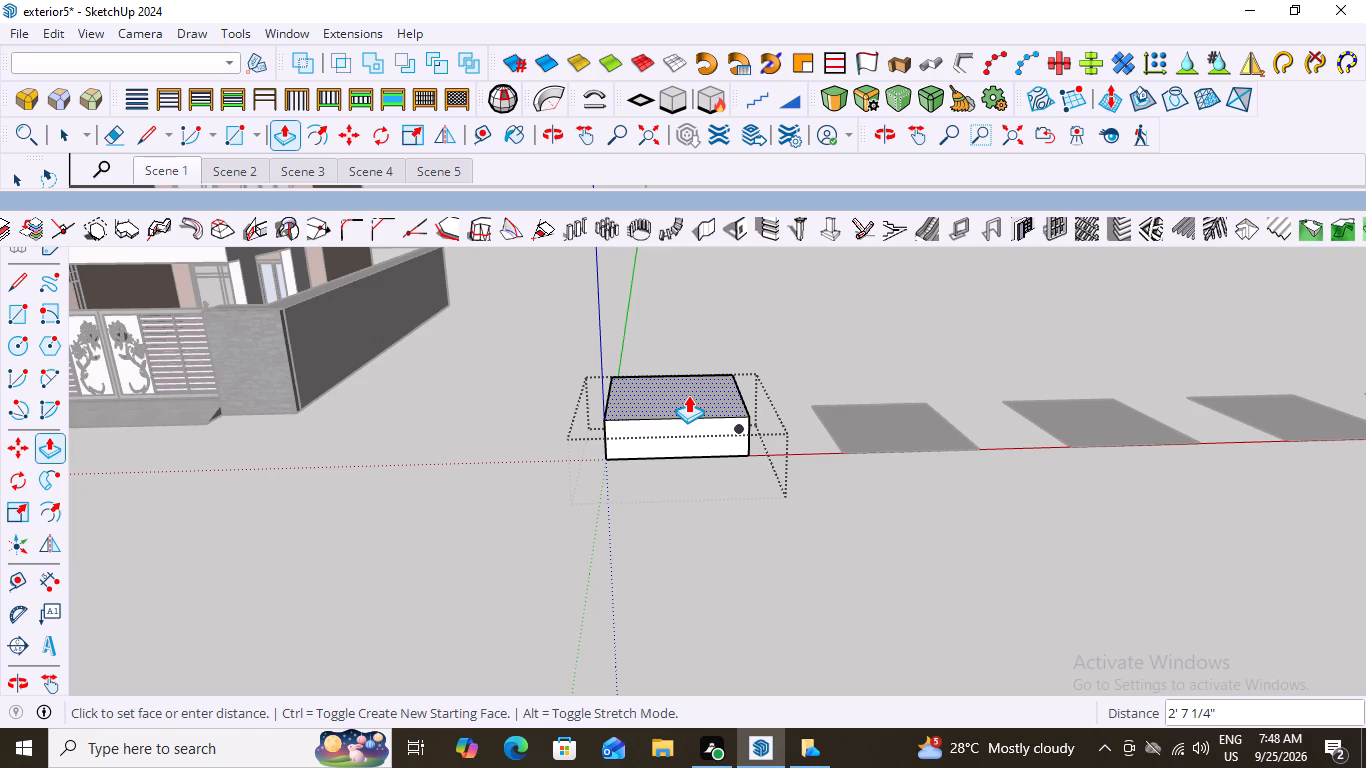
{"action": "scroll", "coordinate": [688, 395], "scroll_direction": "down", "scroll_amount": 11}
{"action": "scroll", "coordinate": [709, 385], "scroll_direction": "up", "scroll_amount": 3}
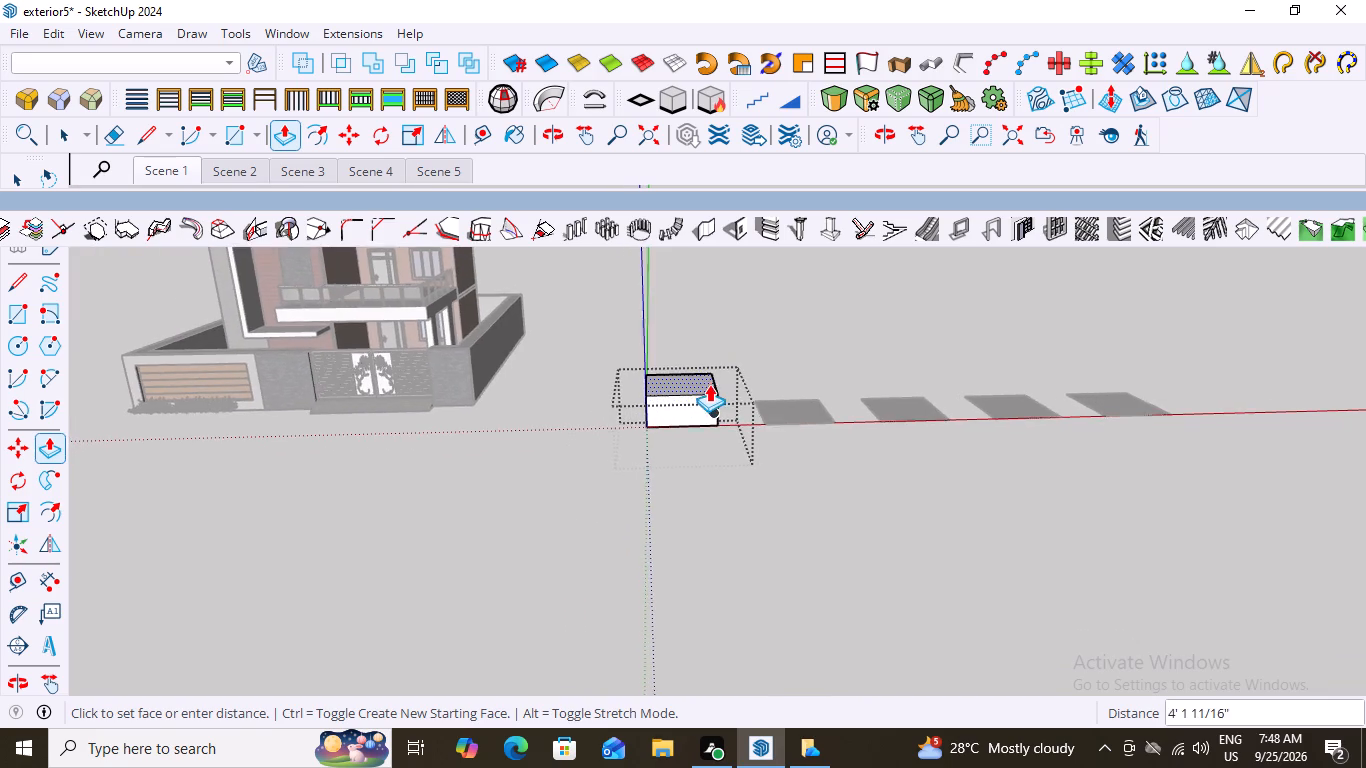
{"action": "scroll", "coordinate": [709, 384], "scroll_direction": "up", "scroll_amount": 12}
{"action": "middle_click", "coordinate": [703, 444]}
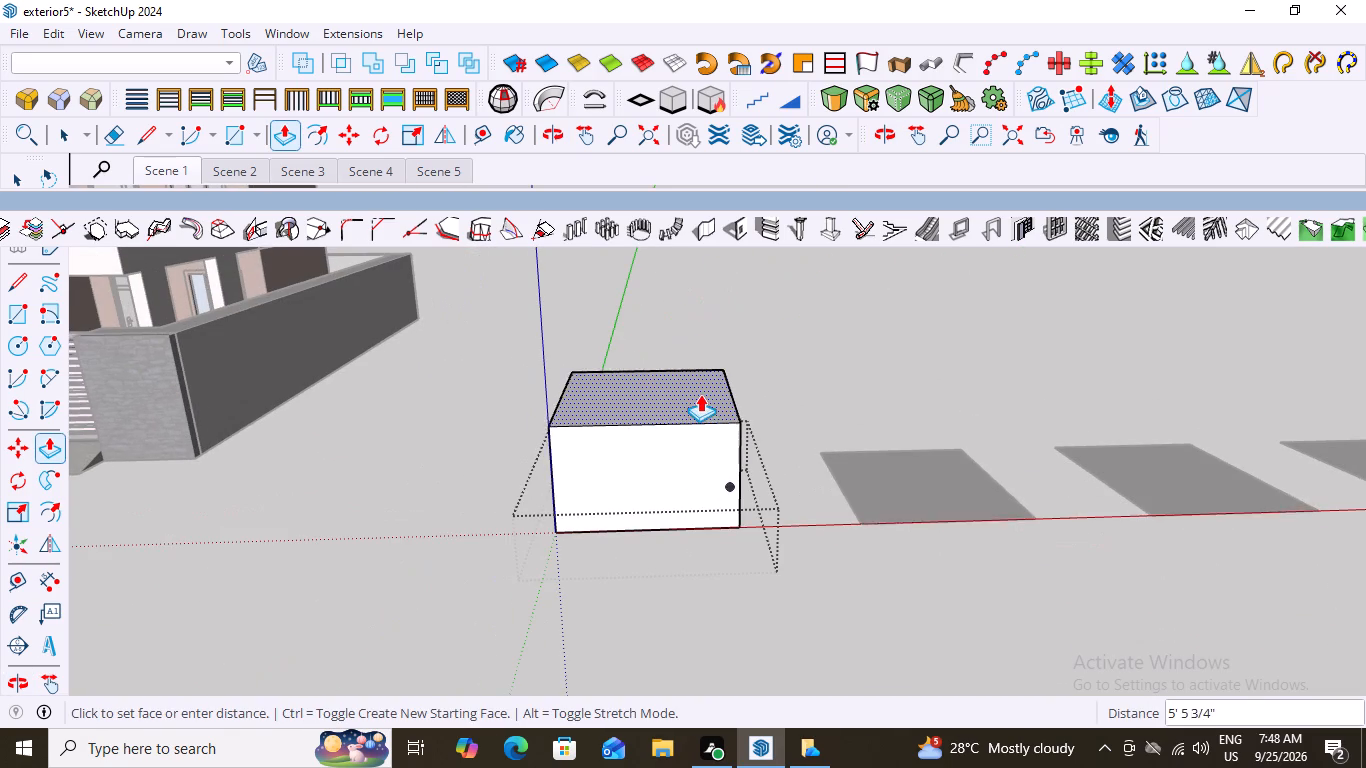
{"action": "left_click", "coordinate": [698, 425]}
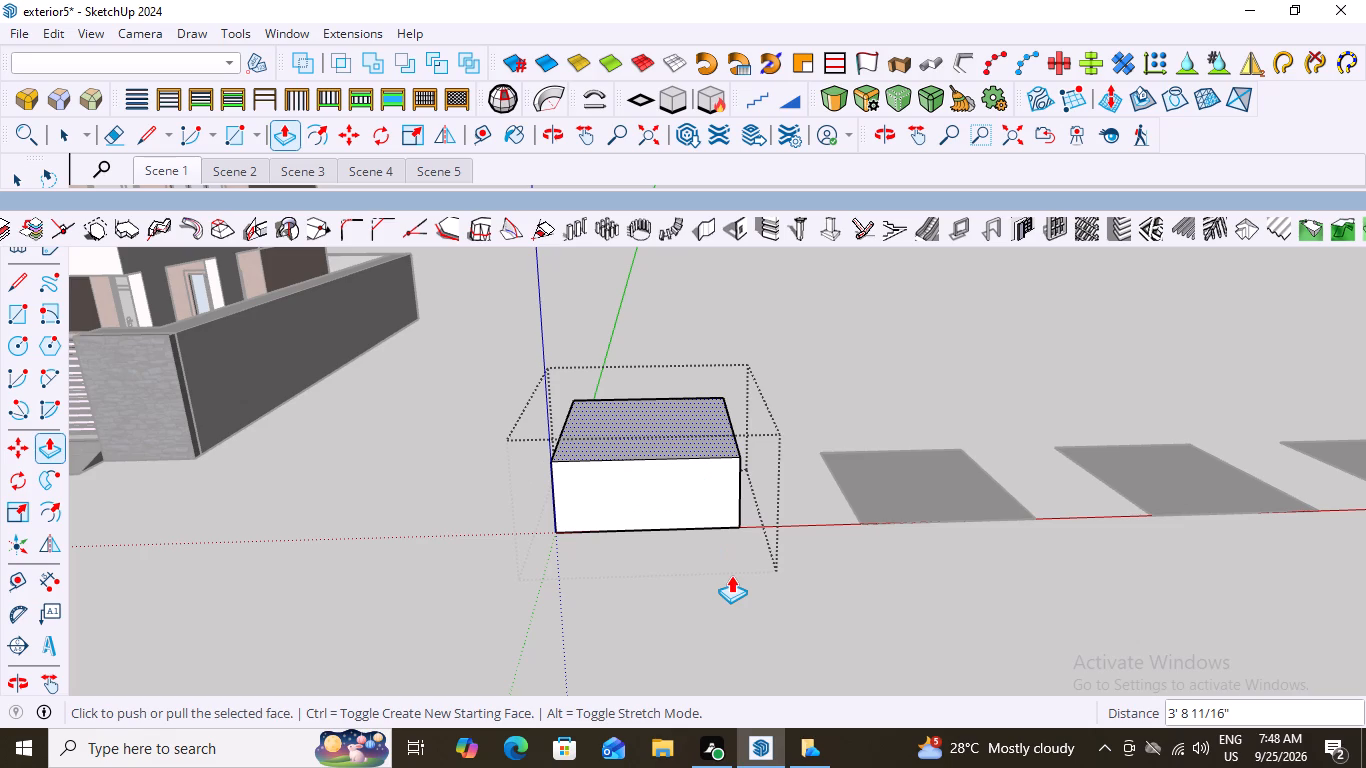
{"action": "key", "text": "space"}
Repeat the same extrusion height on the second rectangle's face inside its own group.
{"action": "left_click", "coordinate": [923, 493]}
{"action": "left_click", "coordinate": [923, 493]}
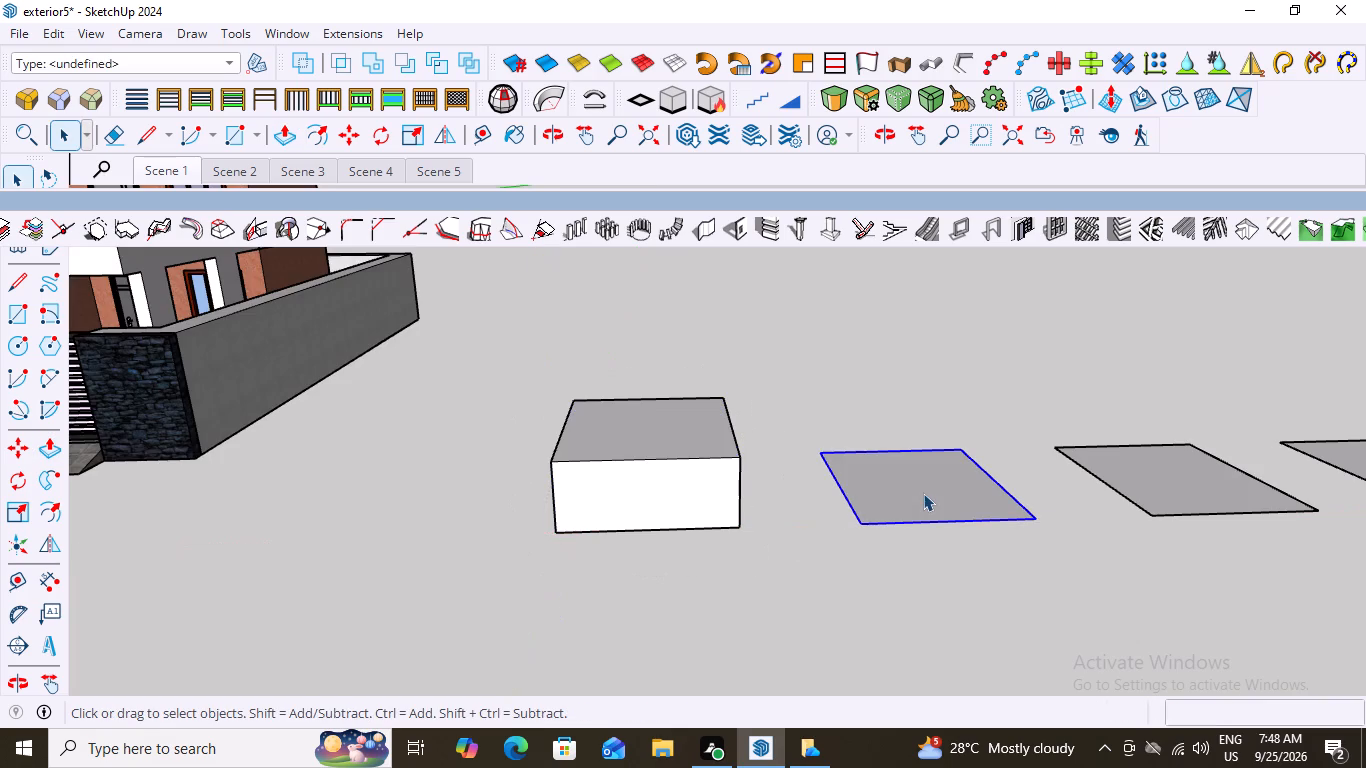
{"action": "double_click", "coordinate": [923, 493]}
{"action": "double_click", "coordinate": [923, 493]}
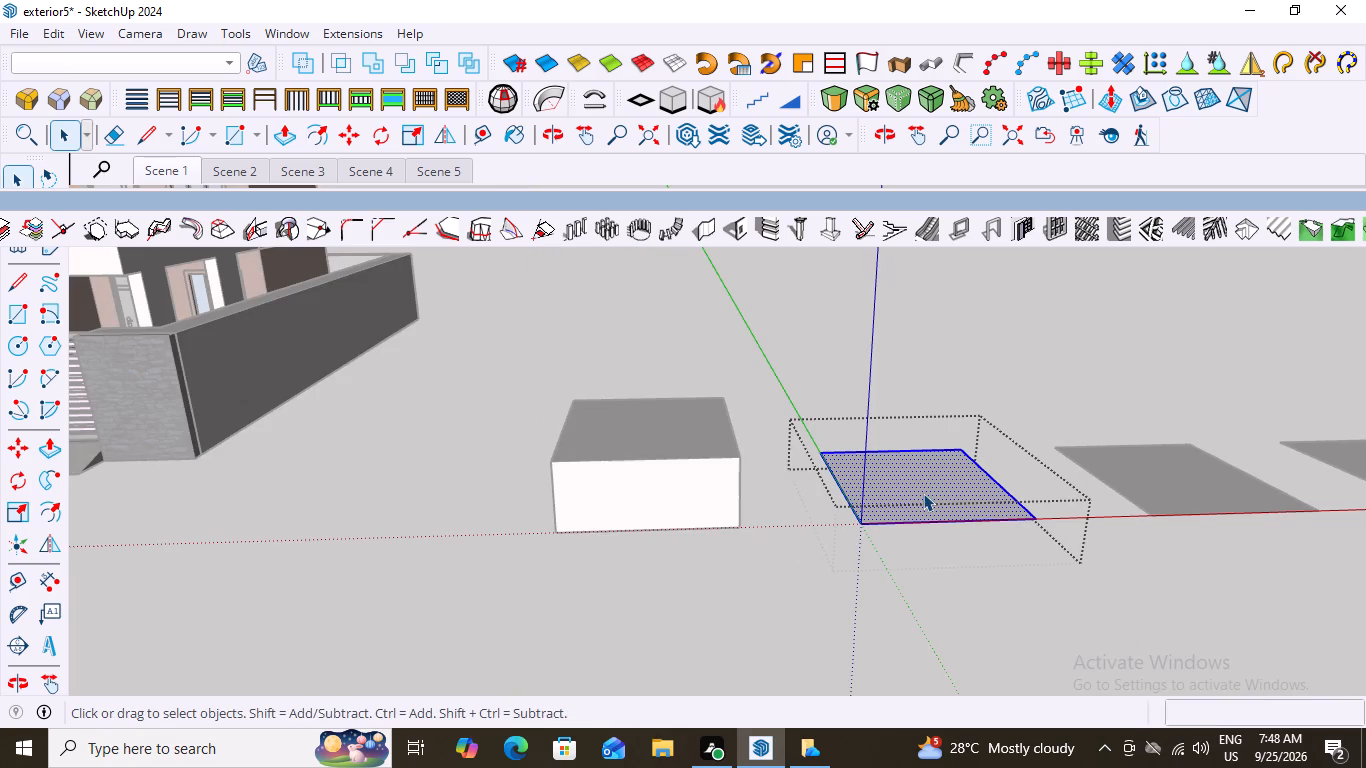
{"action": "key", "text": "p"}
{"action": "double_click", "coordinate": [925, 477]}
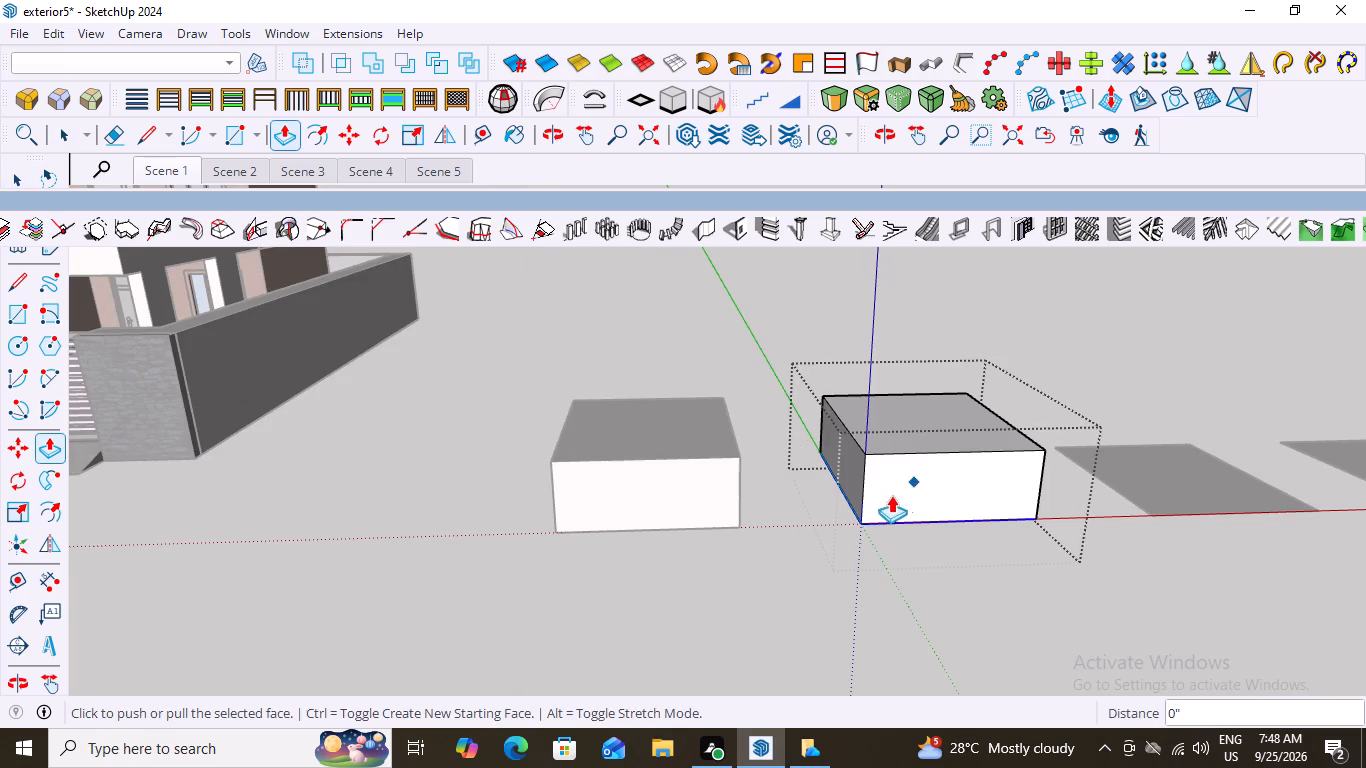
{"action": "scroll", "coordinate": [714, 528], "scroll_direction": "down", "scroll_amount": 4}
{"action": "key", "text": "space"}
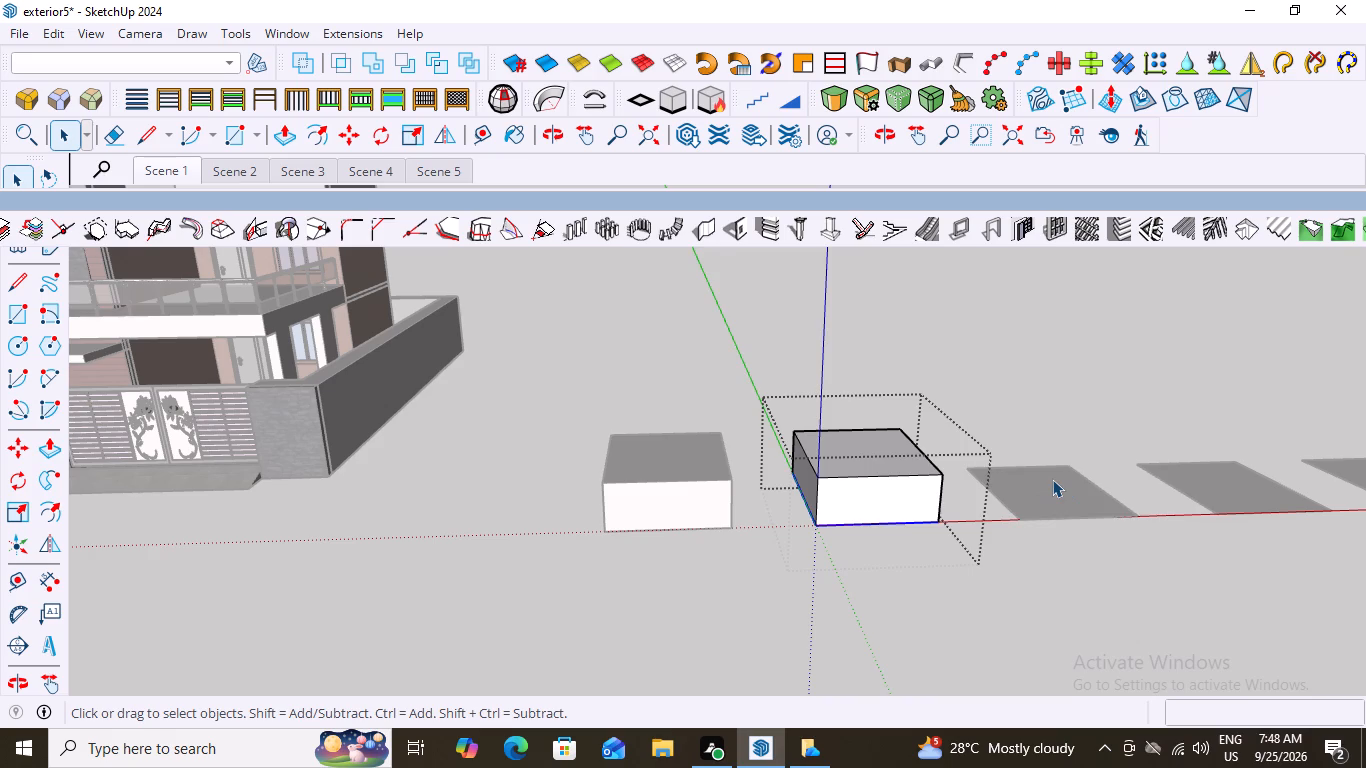
Open the third rectangle's group and repeat the same extrusion height on its face.
{"action": "double_click", "coordinate": [1052, 479]}
{"action": "left_click", "coordinate": [1052, 479]}
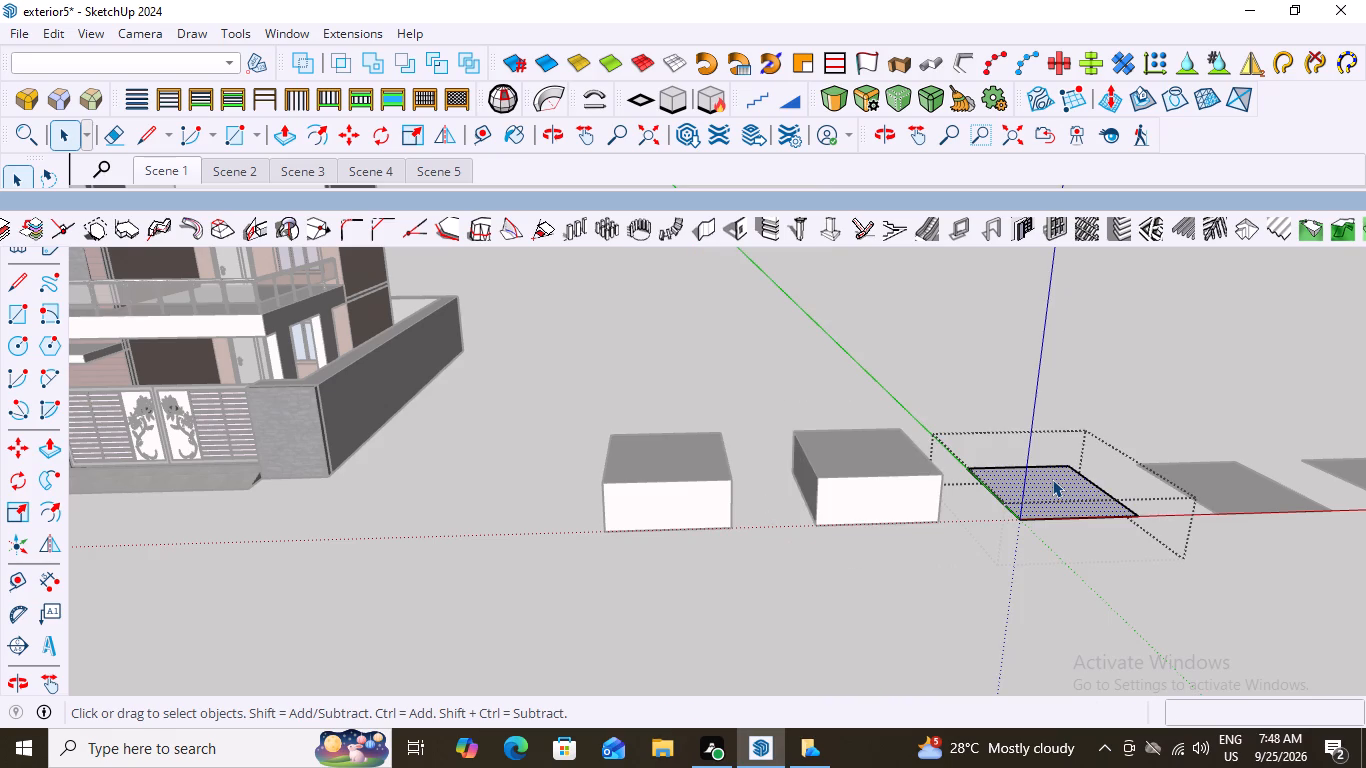
{"action": "key", "text": "p"}
{"action": "double_click", "coordinate": [1052, 479]}
{"action": "scroll", "coordinate": [716, 527], "scroll_direction": "down", "scroll_amount": 7}
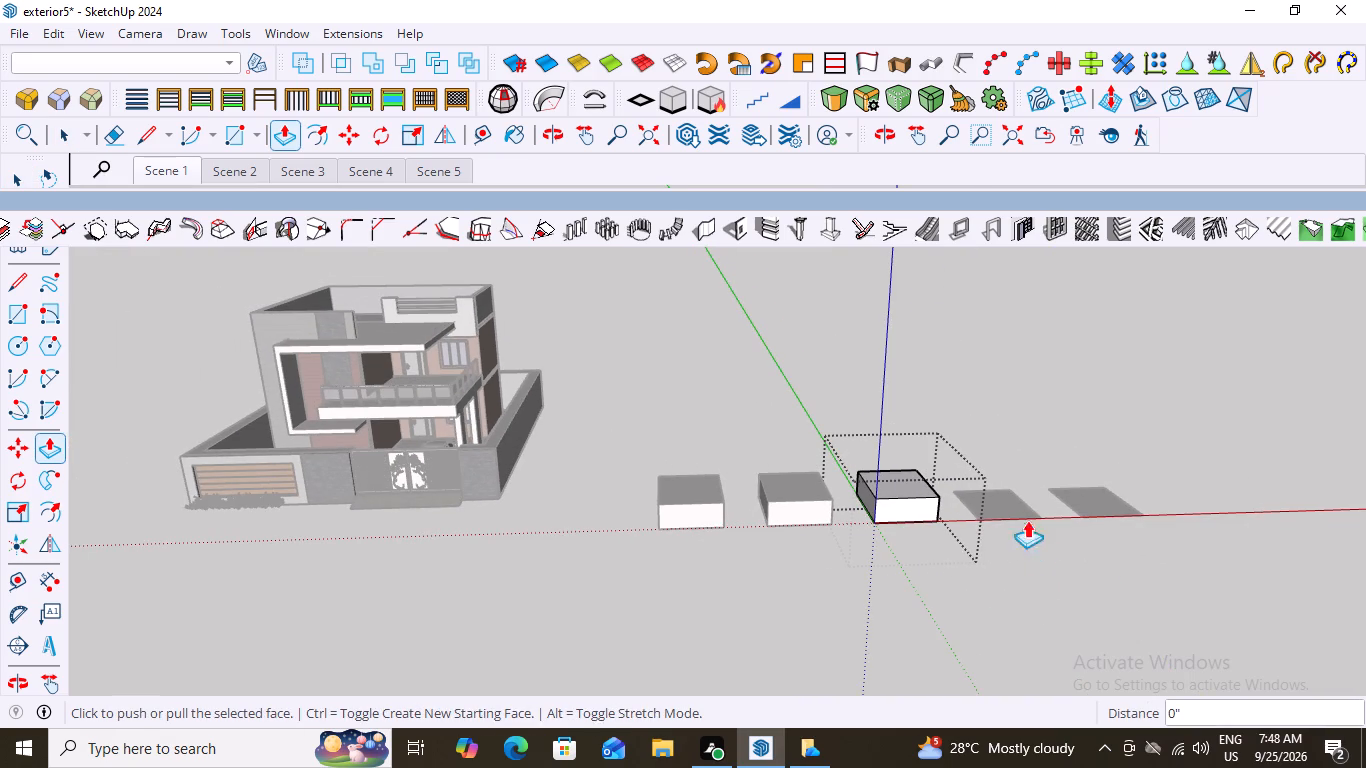
{"action": "key", "text": "space"}
Open the fourth rectangle's group and repeat the same extrusion height on its face.
{"action": "left_click", "coordinate": [1021, 506]}
{"action": "left_click", "coordinate": [994, 498]}
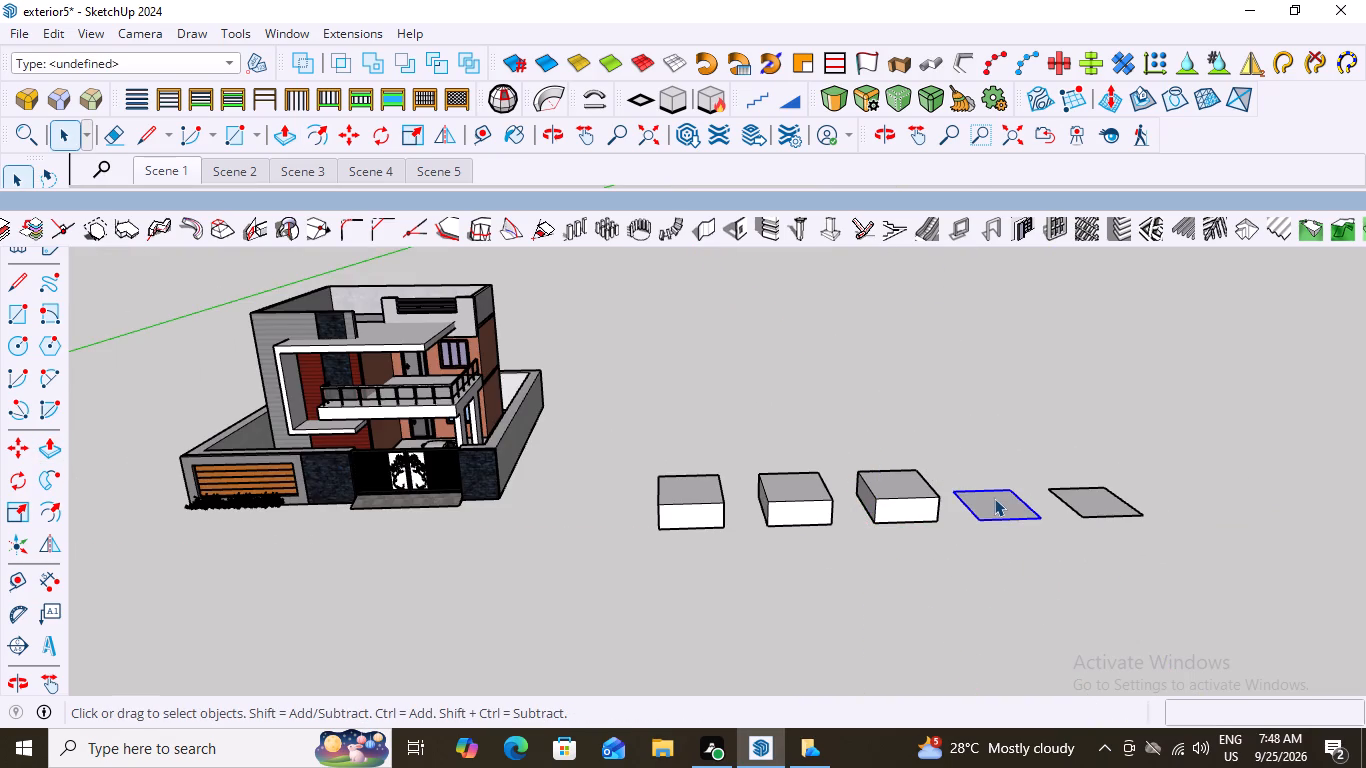
{"action": "left_click", "coordinate": [994, 498]}
{"action": "left_click", "coordinate": [1001, 506]}
{"action": "left_click", "coordinate": [1001, 506]}
{"action": "left_click", "coordinate": [1001, 506]}
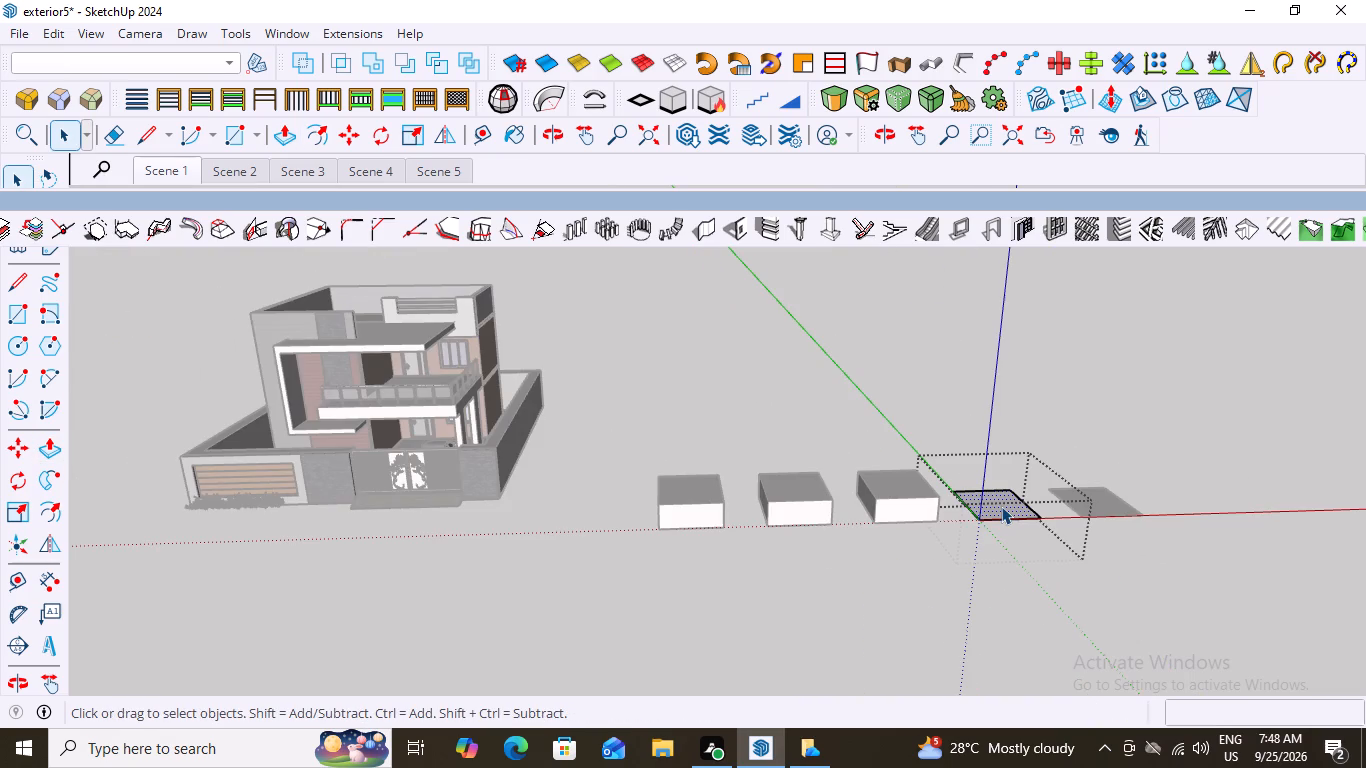
{"action": "key", "text": "p"}
{"action": "double_click", "coordinate": [1006, 493]}
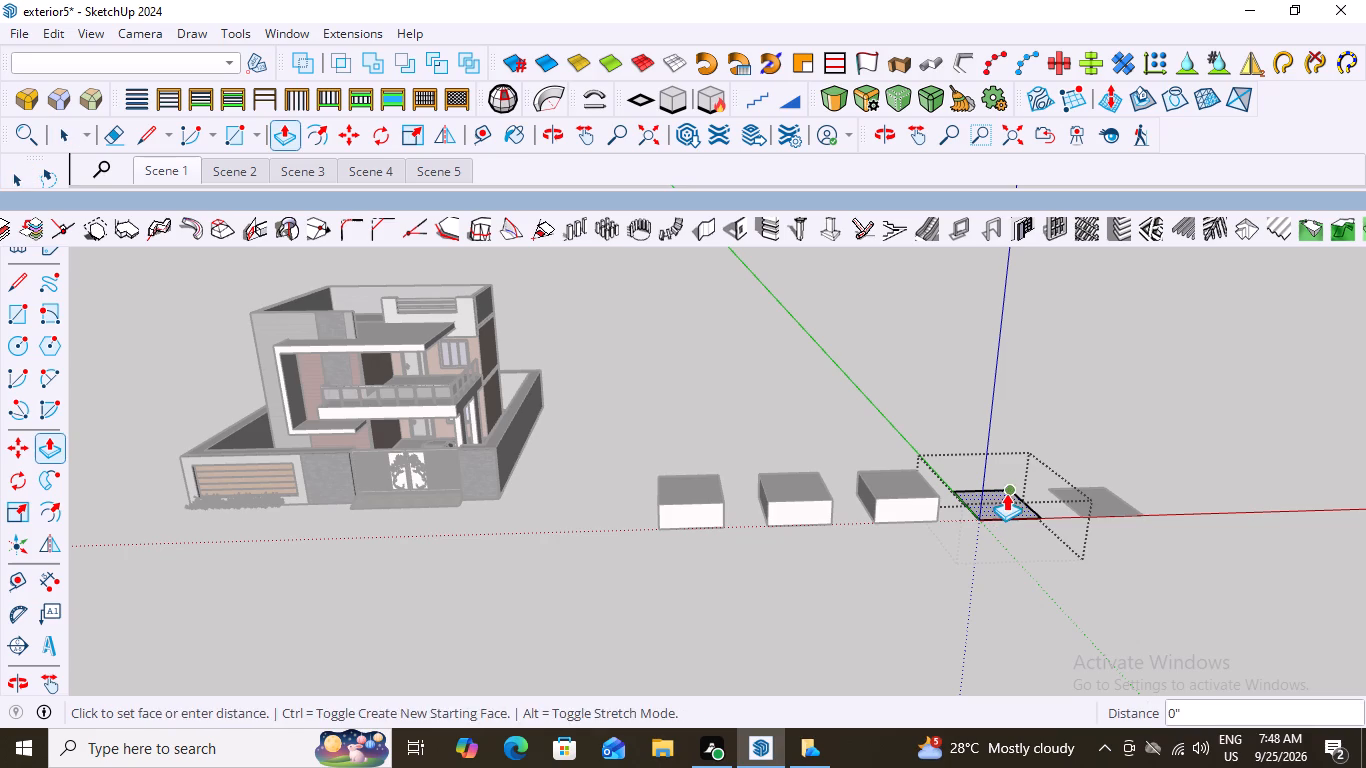
{"action": "scroll", "coordinate": [1025, 600], "scroll_direction": "down", "scroll_amount": 2}
{"action": "key", "text": "space"}
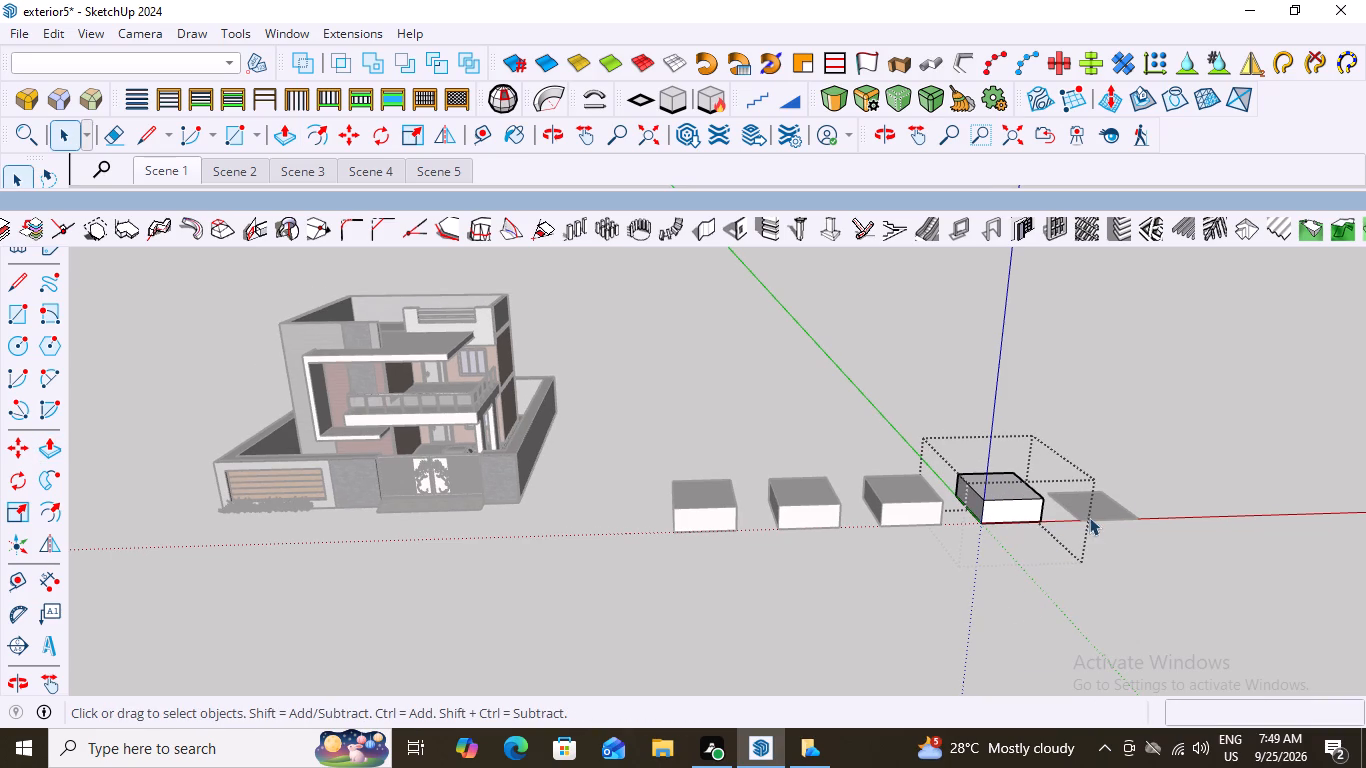
Repeat the same extrusion height on the last rectangle's face inside its group and close the group.
{"action": "left_click", "coordinate": [1123, 501]}
{"action": "double_click", "coordinate": [1090, 503]}
{"action": "left_click", "coordinate": [1090, 503]}
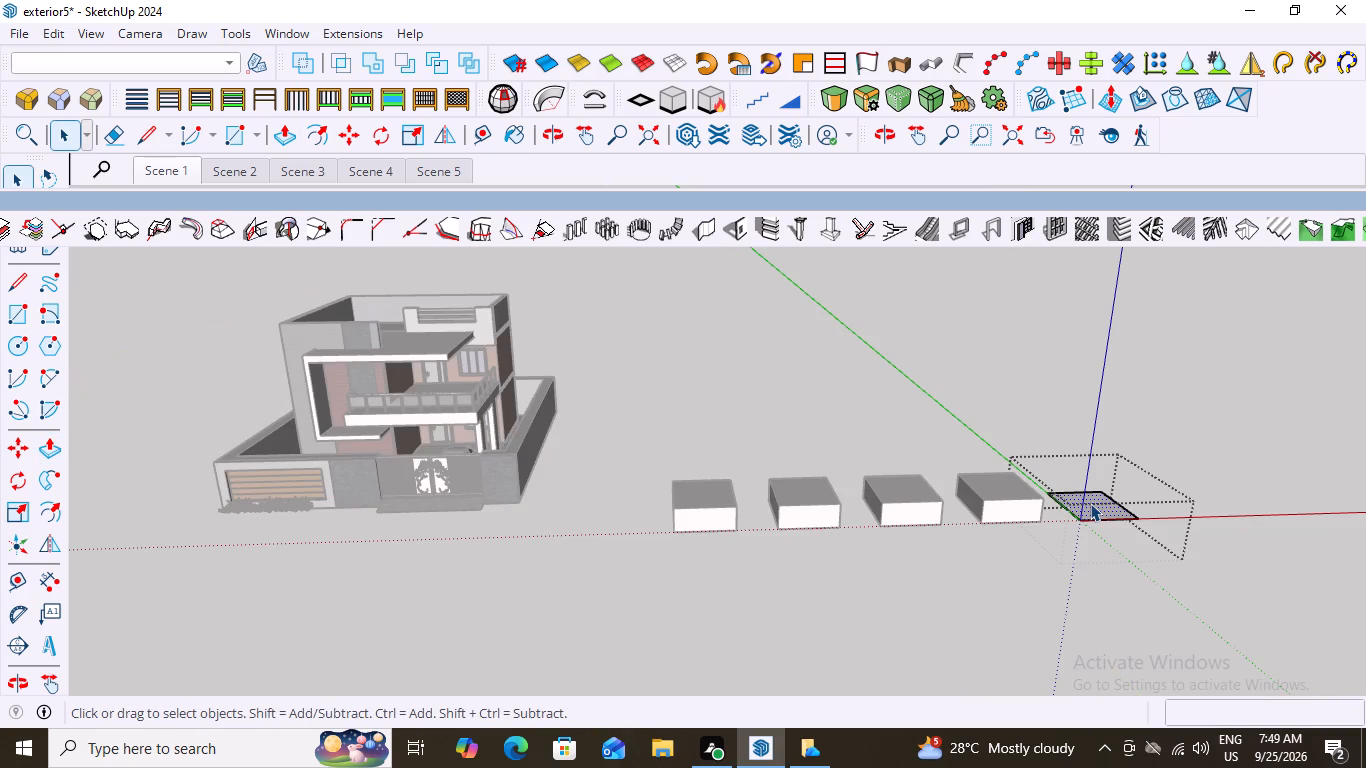
{"action": "key", "text": "p"}
{"action": "double_click", "coordinate": [1095, 491]}
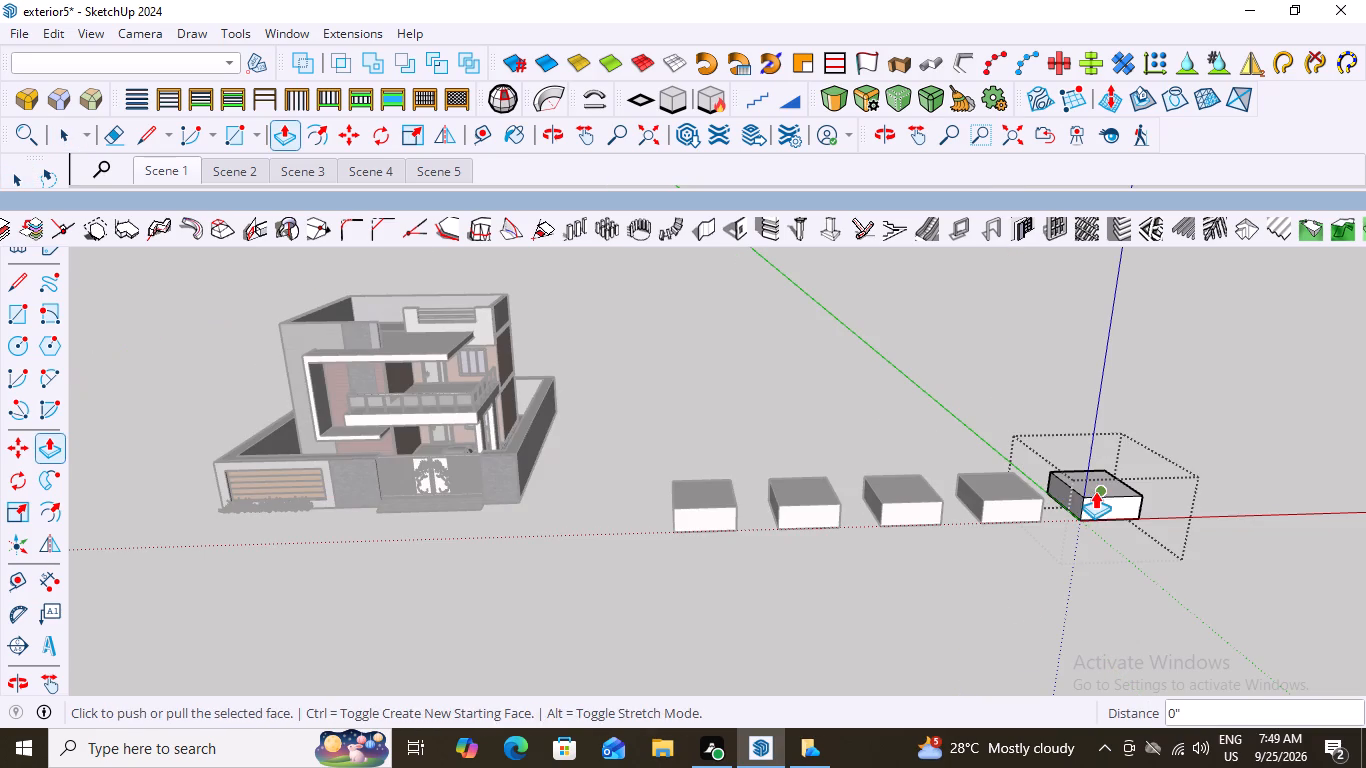
{"action": "key", "text": "space"}
{"action": "left_click", "coordinate": [959, 358]}
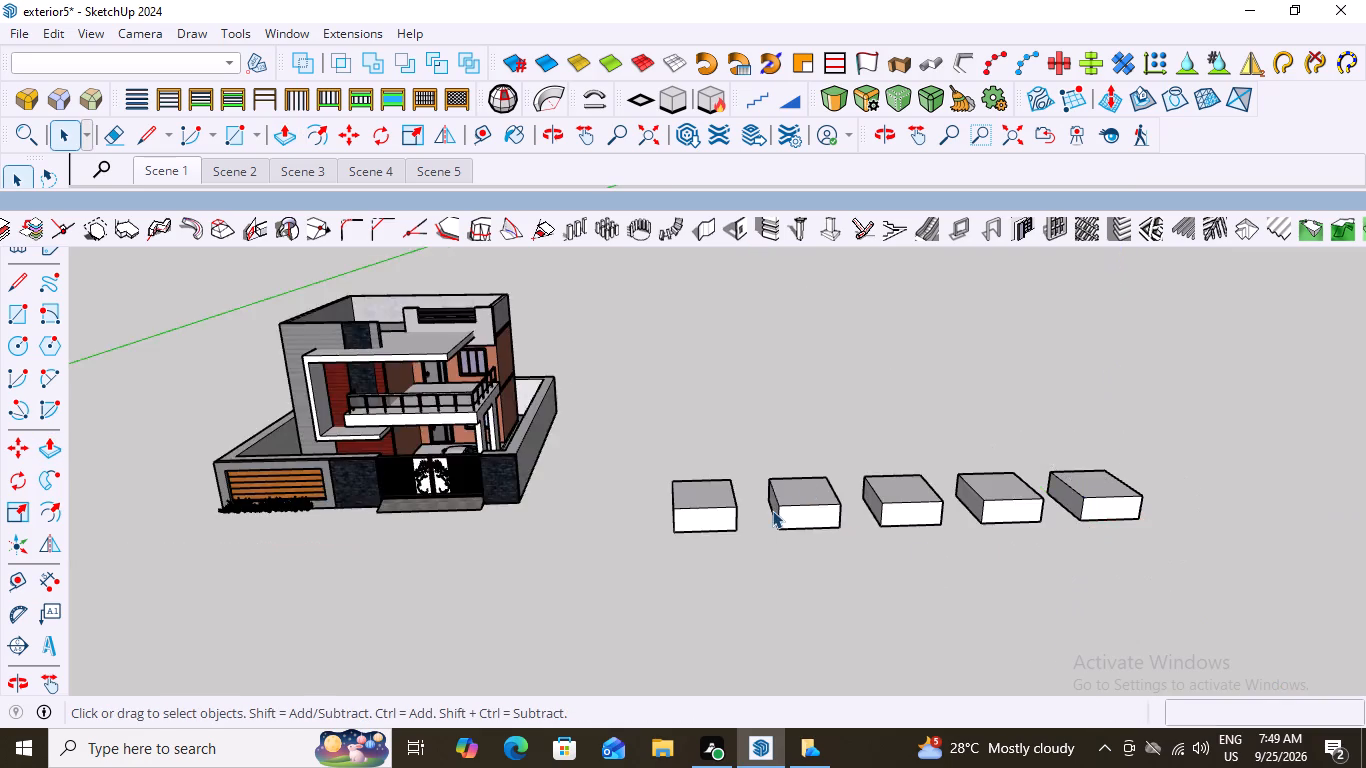
Examine the house's front facade, balcony and gate up close, and its position beside the row of boxes.
{"action": "scroll", "coordinate": [772, 510], "scroll_direction": "down", "scroll_amount": 7}
{"action": "middle_click_drag", "start_coordinate": [562, 439], "coordinate": [651, 291]}
{"action": "scroll", "coordinate": [544, 444], "scroll_direction": "up", "scroll_amount": 3}
{"action": "middle_click_drag", "start_coordinate": [607, 482], "coordinate": [607, 566]}
{"action": "scroll", "coordinate": [646, 465], "scroll_direction": "up", "scroll_amount": 10}
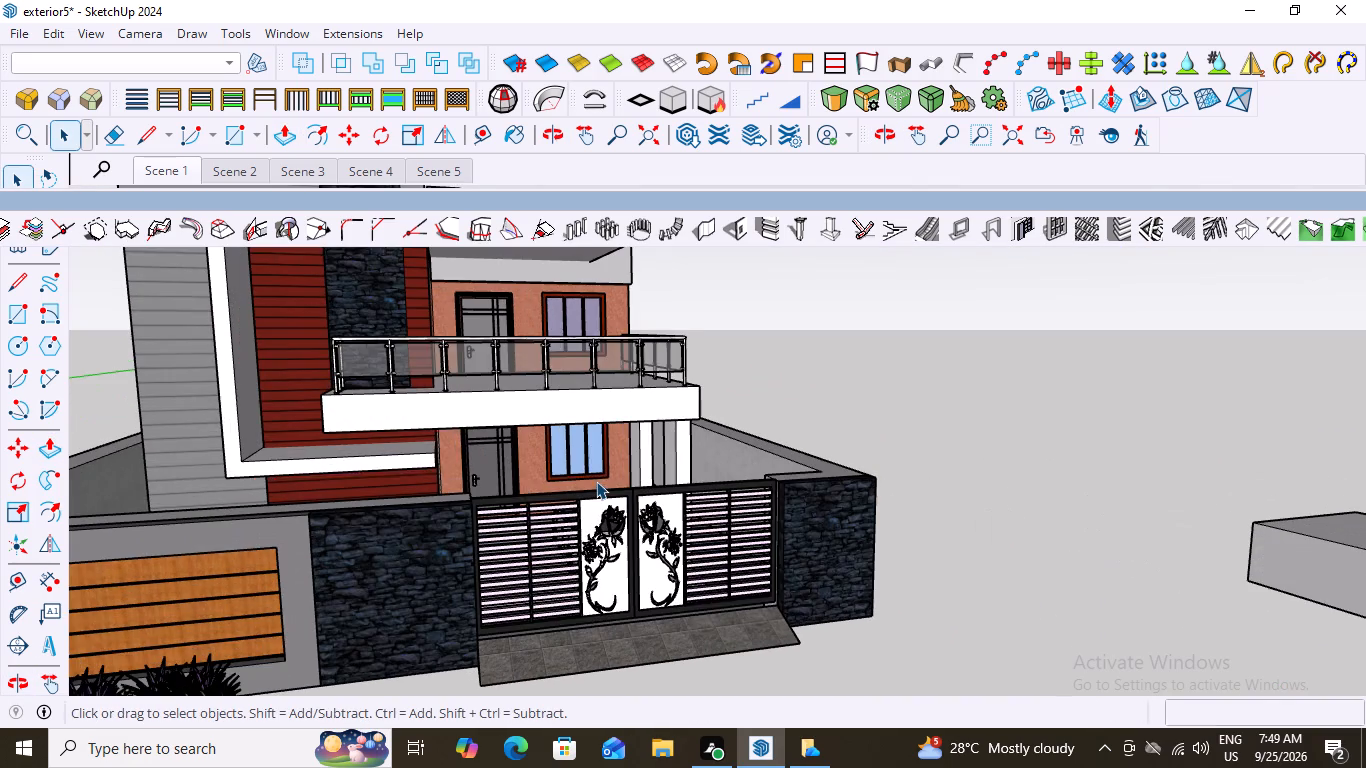
{"action": "scroll", "coordinate": [596, 481], "scroll_direction": "down", "scroll_amount": 5}
{"action": "middle_click_drag", "start_coordinate": [800, 560], "coordinate": [655, 575]}
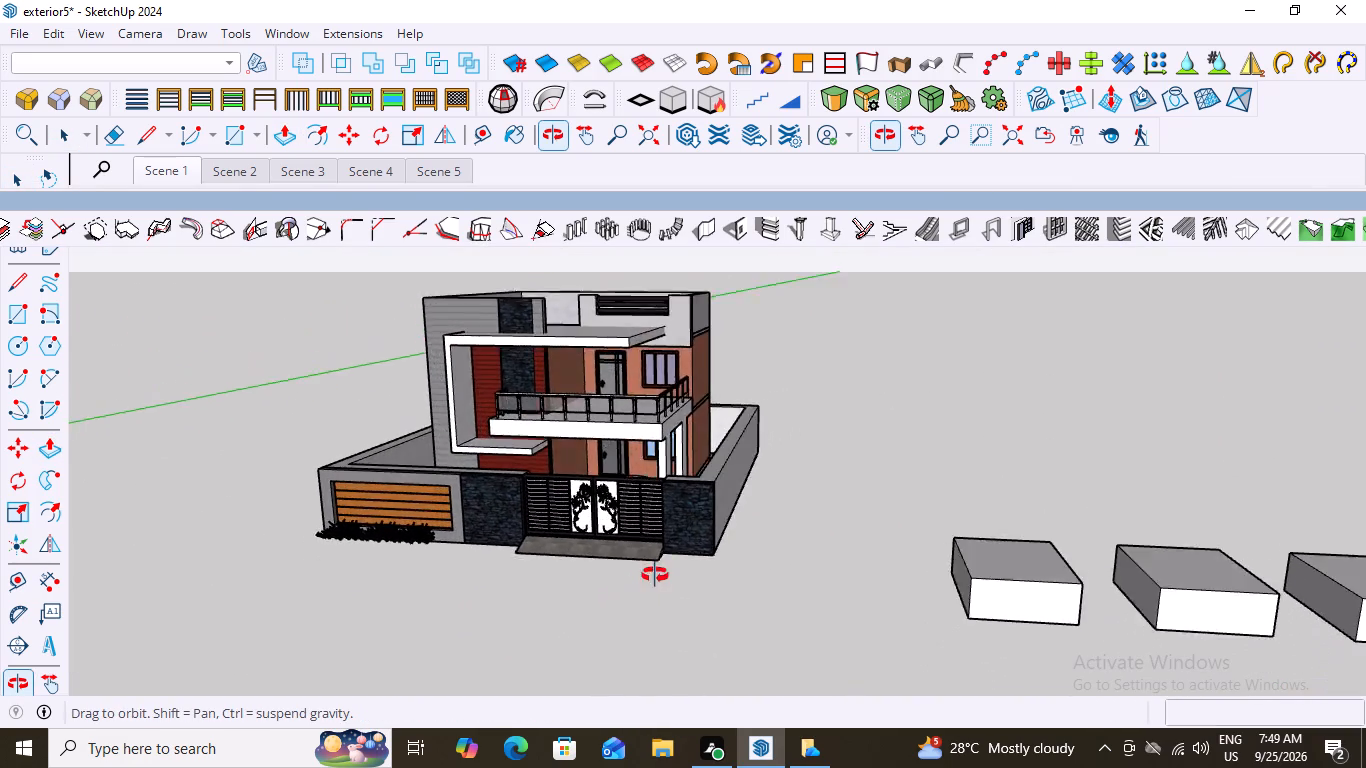
{"action": "middle_click_drag", "start_coordinate": [655, 575], "coordinate": [678, 555]}
{"action": "scroll", "coordinate": [678, 555], "scroll_direction": "up", "scroll_amount": 1}
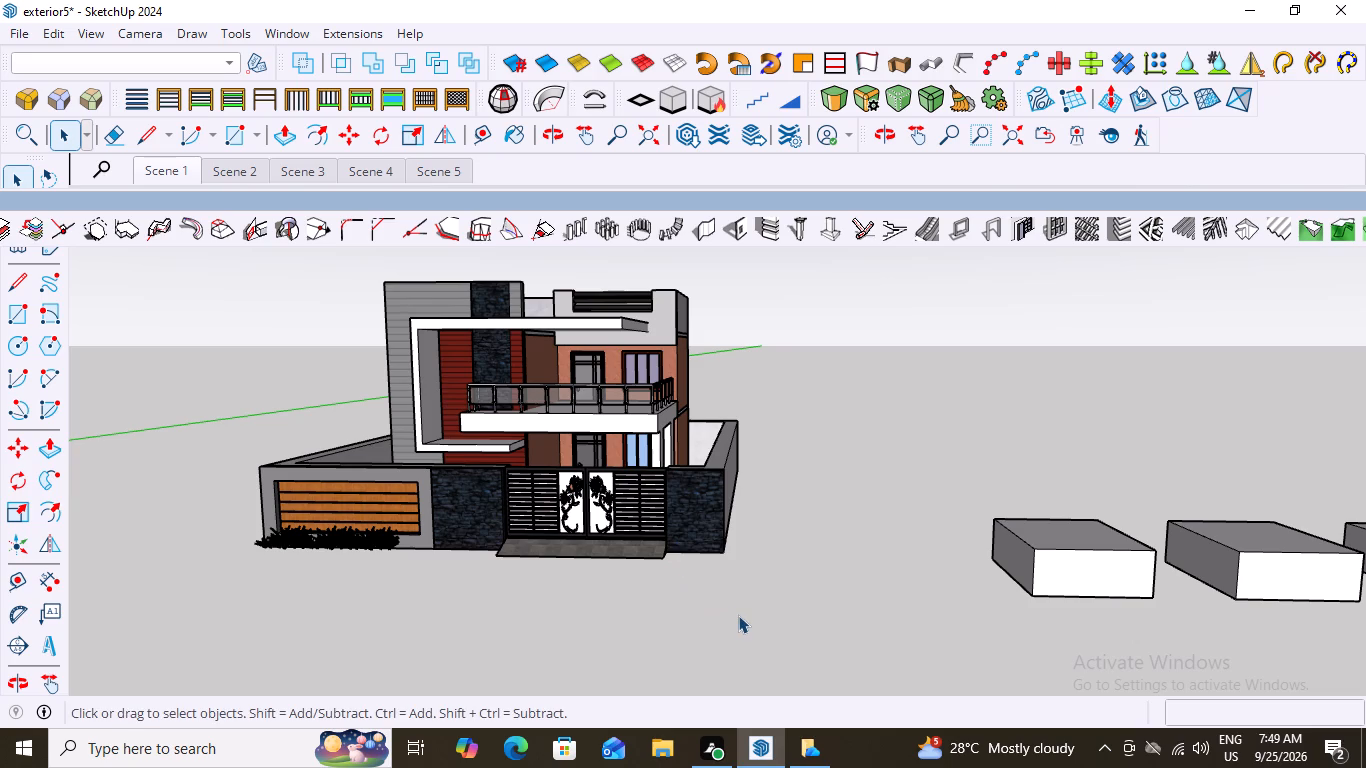
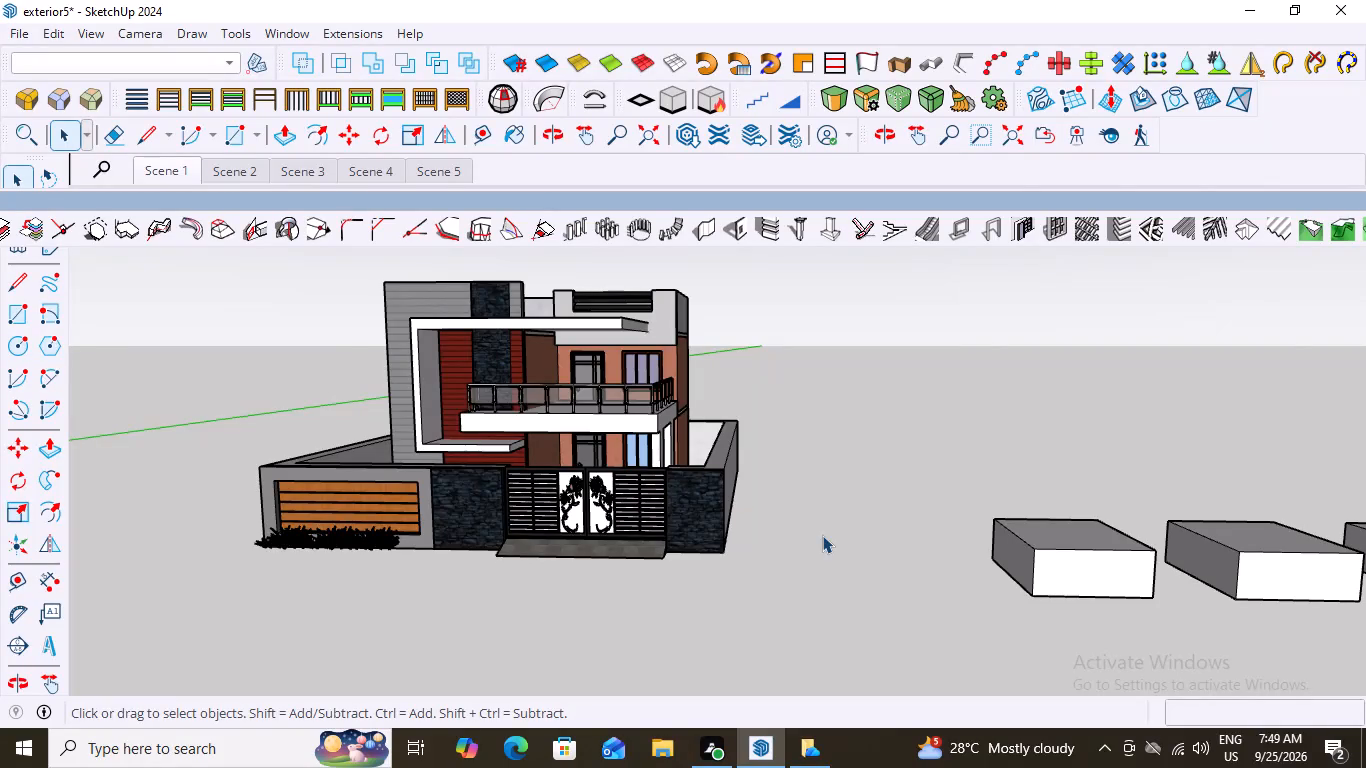
Examine the row of five boxes beside the house from several angles and distances.
{"action": "scroll", "coordinate": [822, 535], "scroll_direction": "down", "scroll_amount": 3}
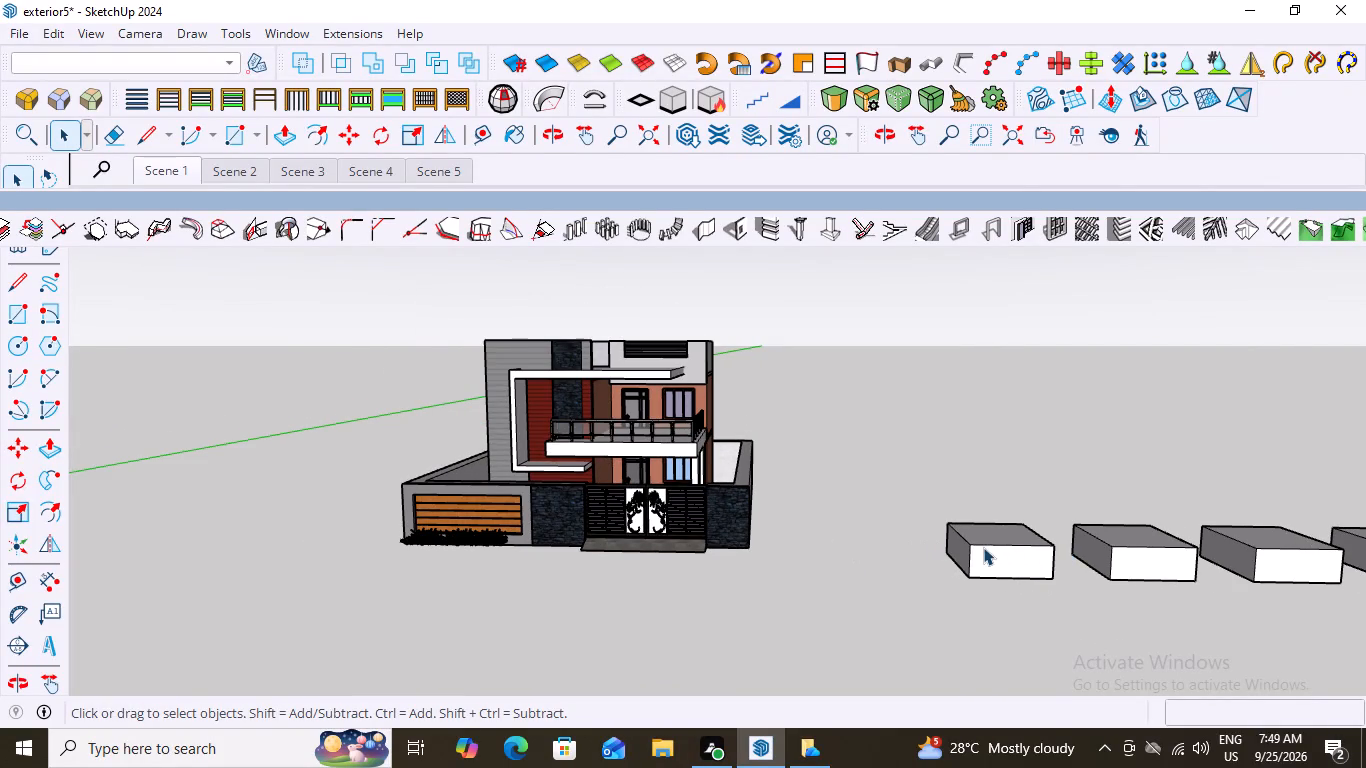
{"action": "scroll", "coordinate": [983, 547], "scroll_direction": "up", "scroll_amount": 2}
{"action": "scroll", "coordinate": [893, 527], "scroll_direction": "down", "scroll_amount": 3}
{"action": "middle_click_drag", "start_coordinate": [864, 525], "coordinate": [841, 612]}
{"action": "scroll", "coordinate": [1048, 615], "scroll_direction": "up", "scroll_amount": 3}
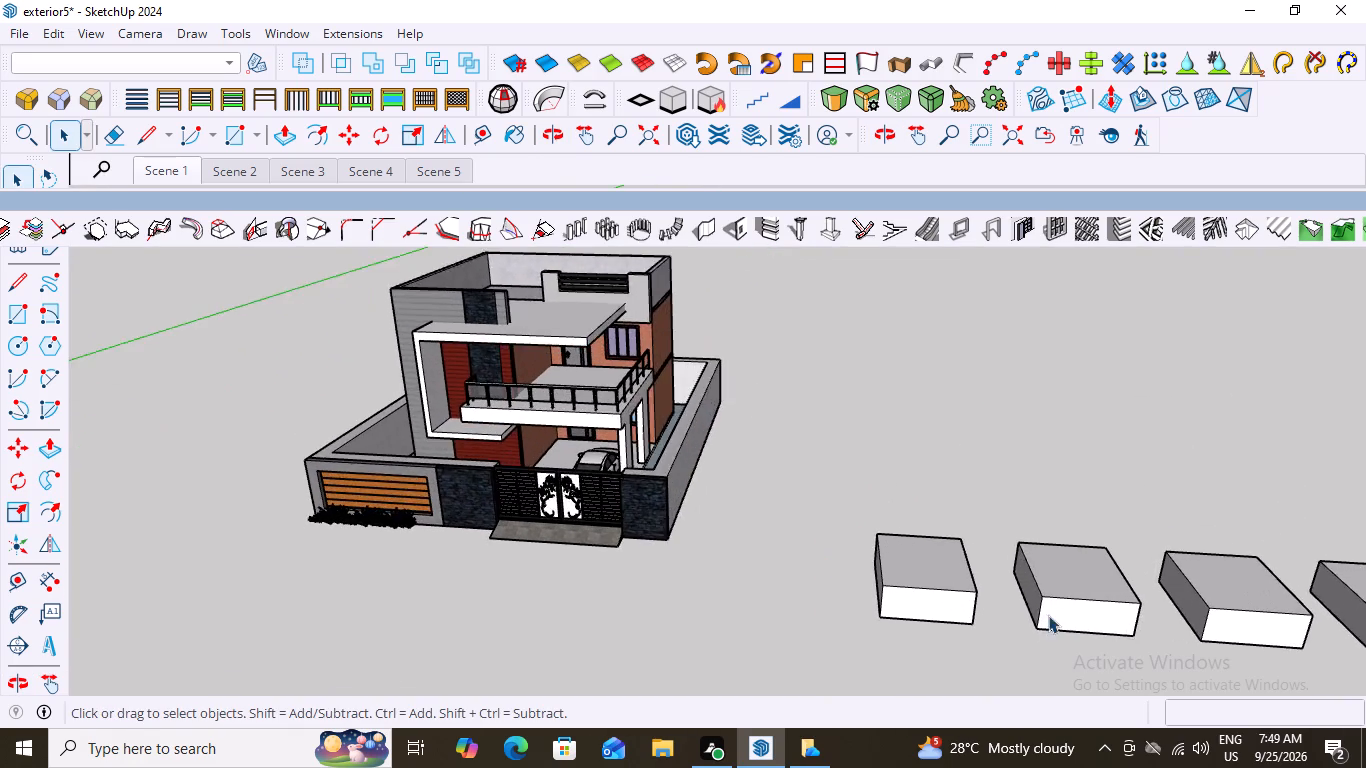
{"action": "scroll", "coordinate": [1048, 615], "scroll_direction": "up", "scroll_amount": 2}
{"action": "middle_click_drag", "start_coordinate": [1016, 603], "coordinate": [1078, 574]}
{"action": "scroll", "coordinate": [1016, 554], "scroll_direction": "up", "scroll_amount": 5}
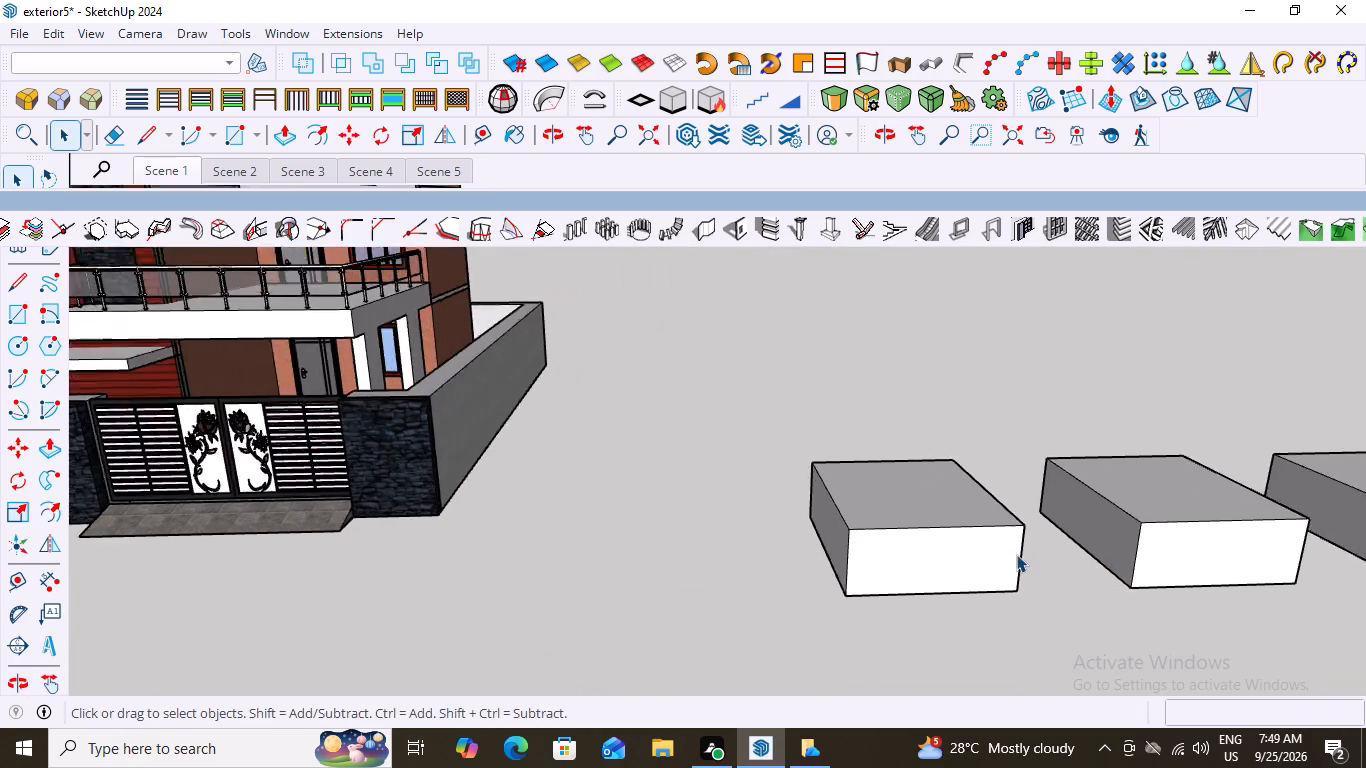
{"action": "scroll", "coordinate": [1016, 554], "scroll_direction": "up", "scroll_amount": 2}
{"action": "scroll", "coordinate": [933, 476], "scroll_direction": "down", "scroll_amount": 10}
{"action": "middle_click_drag", "start_coordinate": [888, 497], "coordinate": [871, 562]}
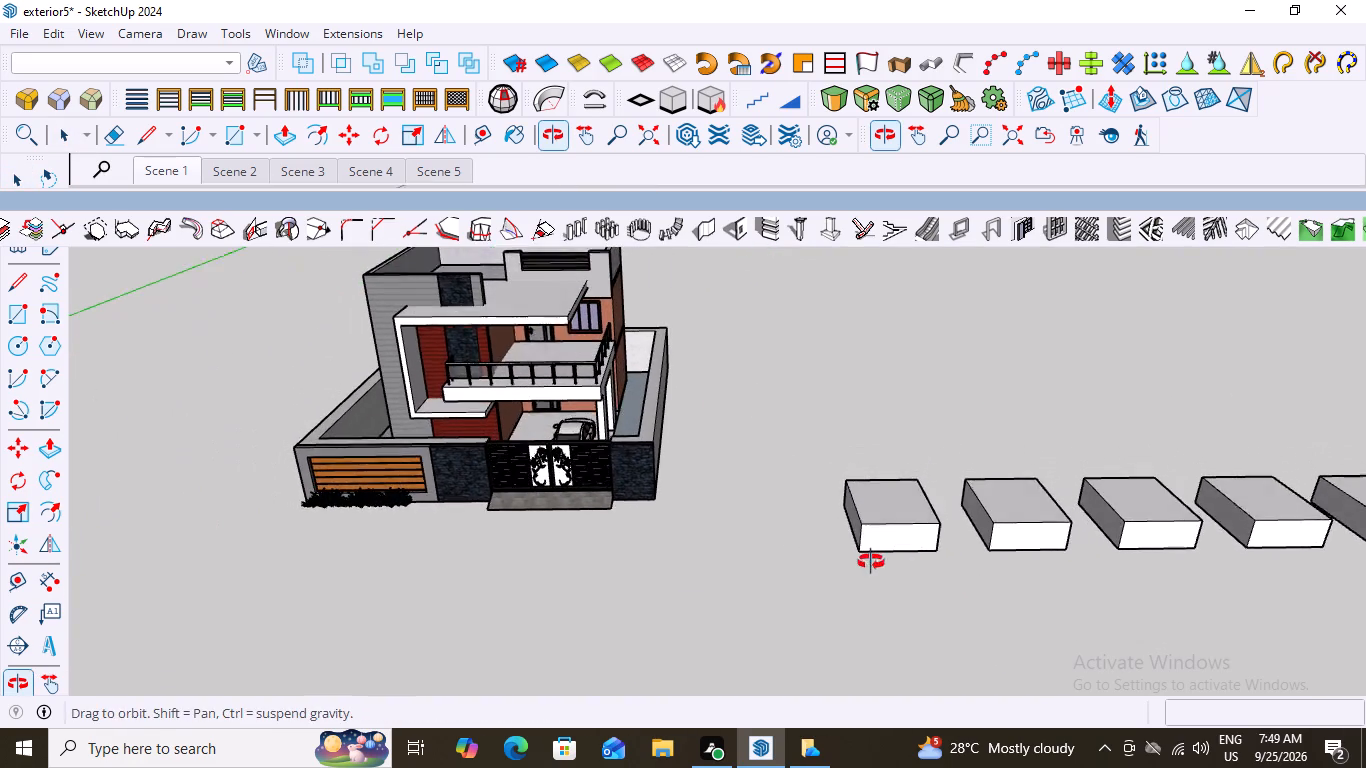
{"action": "middle_click_drag", "start_coordinate": [871, 562], "coordinate": [870, 573]}
{"action": "scroll", "coordinate": [854, 485], "scroll_direction": "down", "scroll_amount": 8}
{"action": "middle_click_drag", "start_coordinate": [1145, 527], "coordinate": [1174, 508]}
{"action": "scroll", "coordinate": [881, 511], "scroll_direction": "up", "scroll_amount": 7}
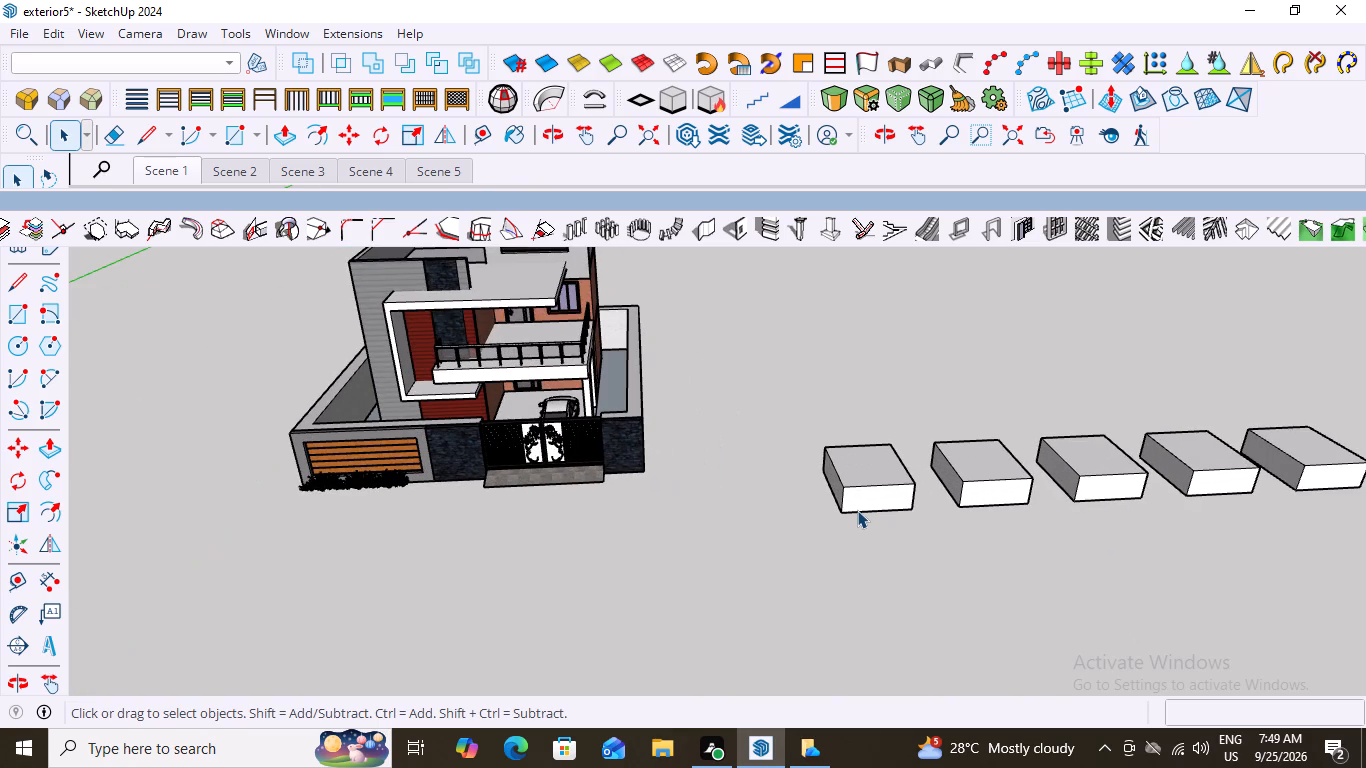
{"action": "scroll", "coordinate": [857, 510], "scroll_direction": "down", "scroll_amount": 7}
{"action": "scroll", "coordinate": [1072, 509], "scroll_direction": "up", "scroll_amount": 9}
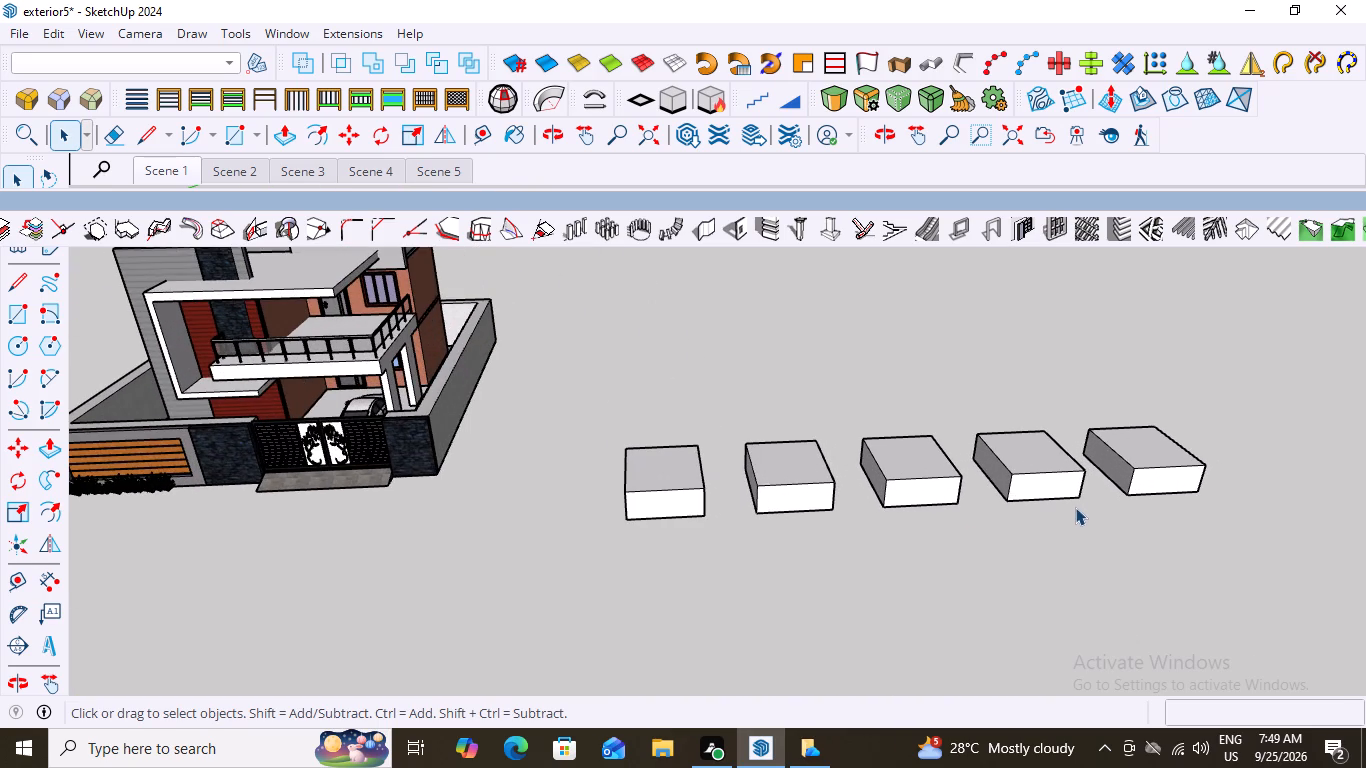
Open the group of the box nearest the house and select all of its geometry.
{"action": "left_click", "coordinate": [647, 465]}
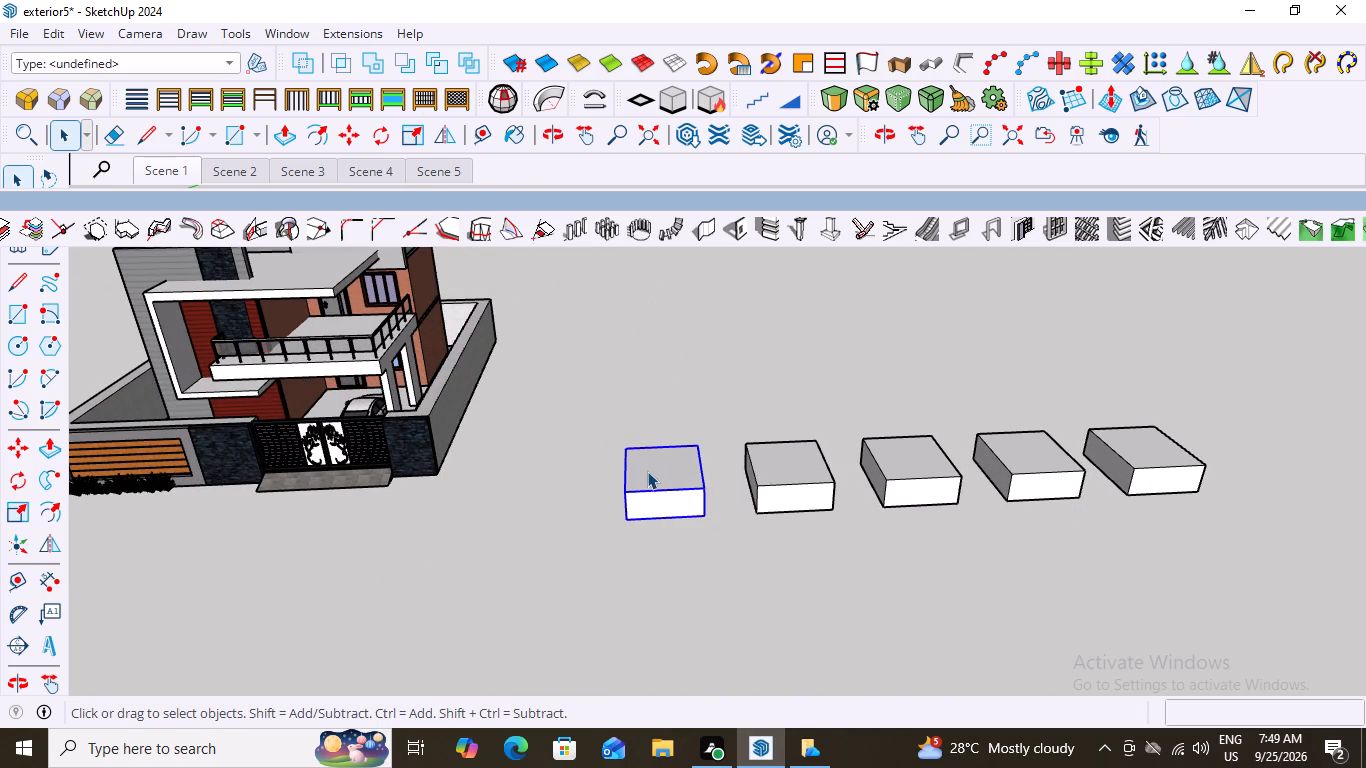
{"action": "scroll", "coordinate": [746, 471], "scroll_direction": "down", "scroll_amount": 4}
{"action": "middle_click_drag", "start_coordinate": [709, 502], "coordinate": [692, 564]}
{"action": "scroll", "coordinate": [677, 540], "scroll_direction": "up", "scroll_amount": 1}
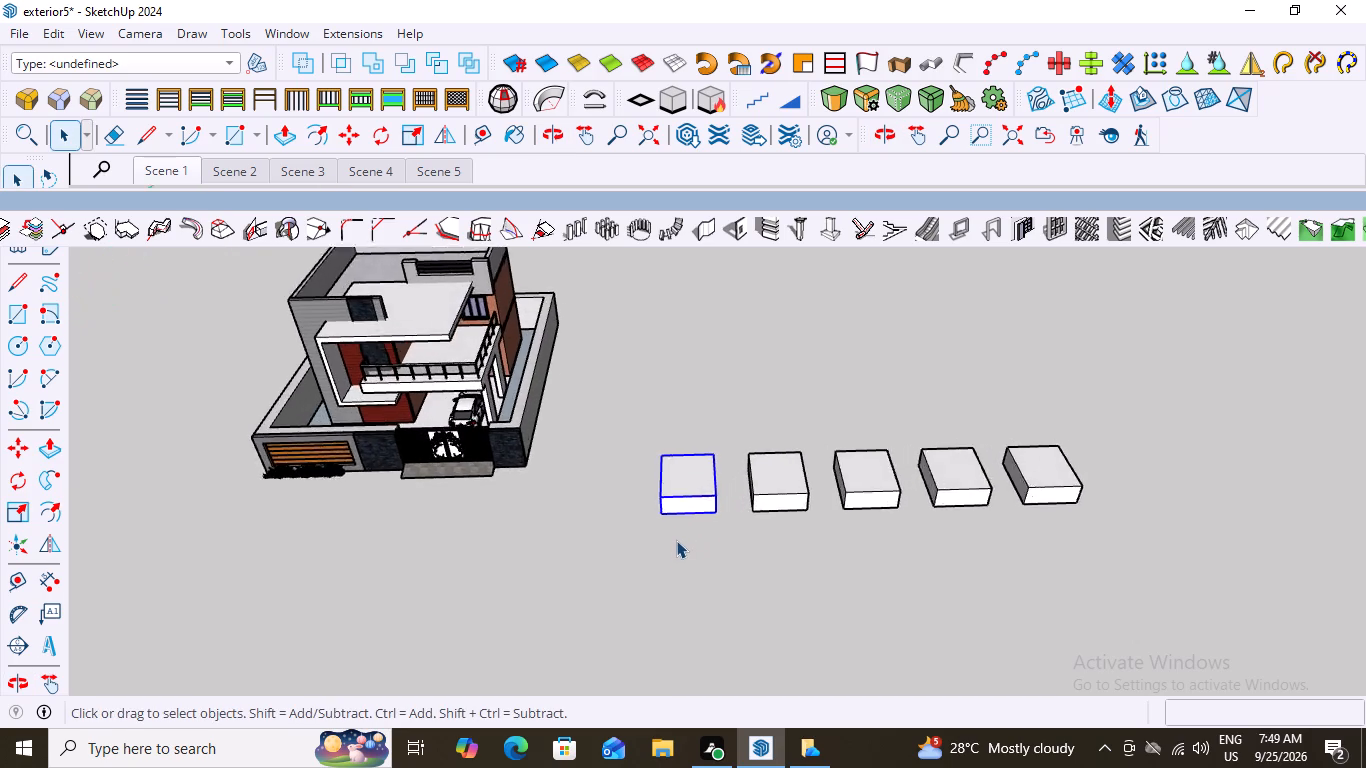
{"action": "scroll", "coordinate": [676, 540], "scroll_direction": "up", "scroll_amount": 9}
{"action": "double_click", "coordinate": [718, 415]}
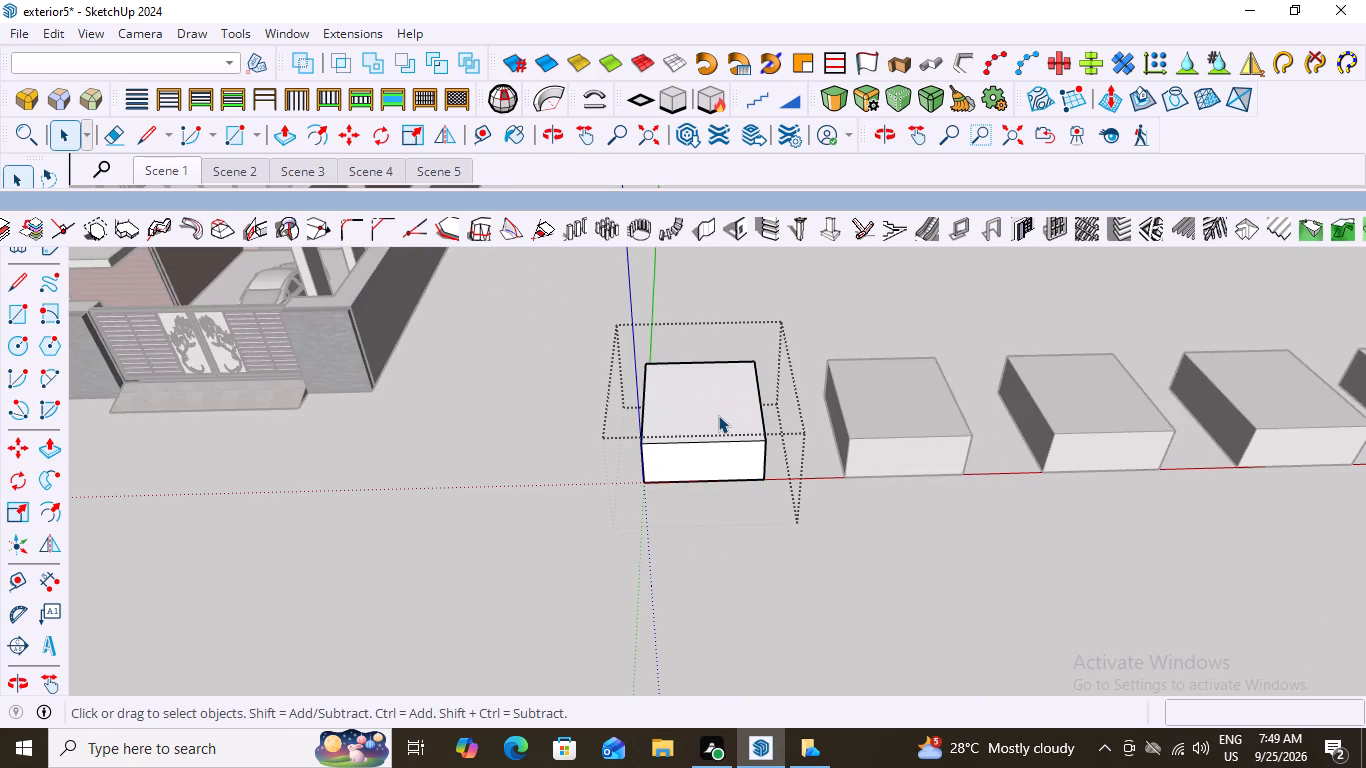
{"action": "left_click", "coordinate": [718, 415]}
{"action": "double_click", "coordinate": [718, 415]}
{"action": "double_click", "coordinate": [718, 415]}
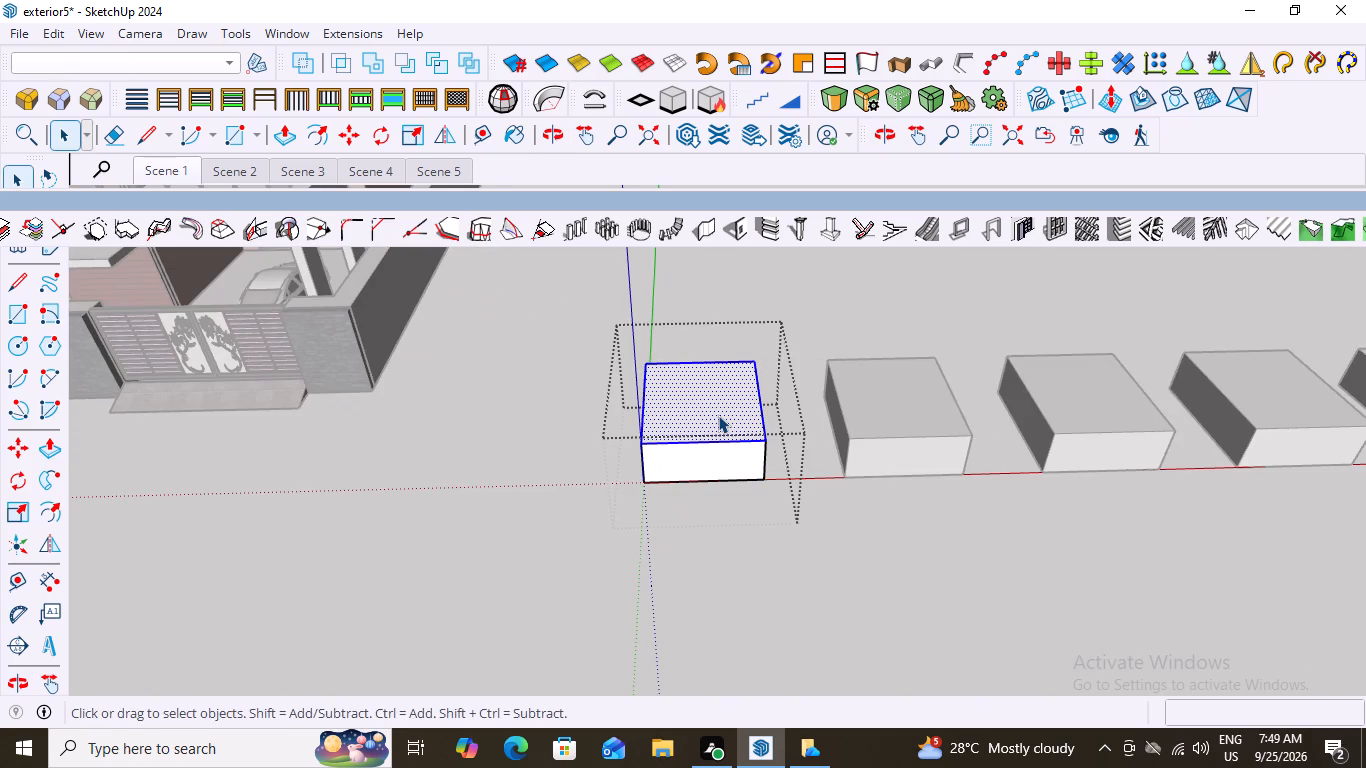
{"action": "left_click", "coordinate": [668, 296]}
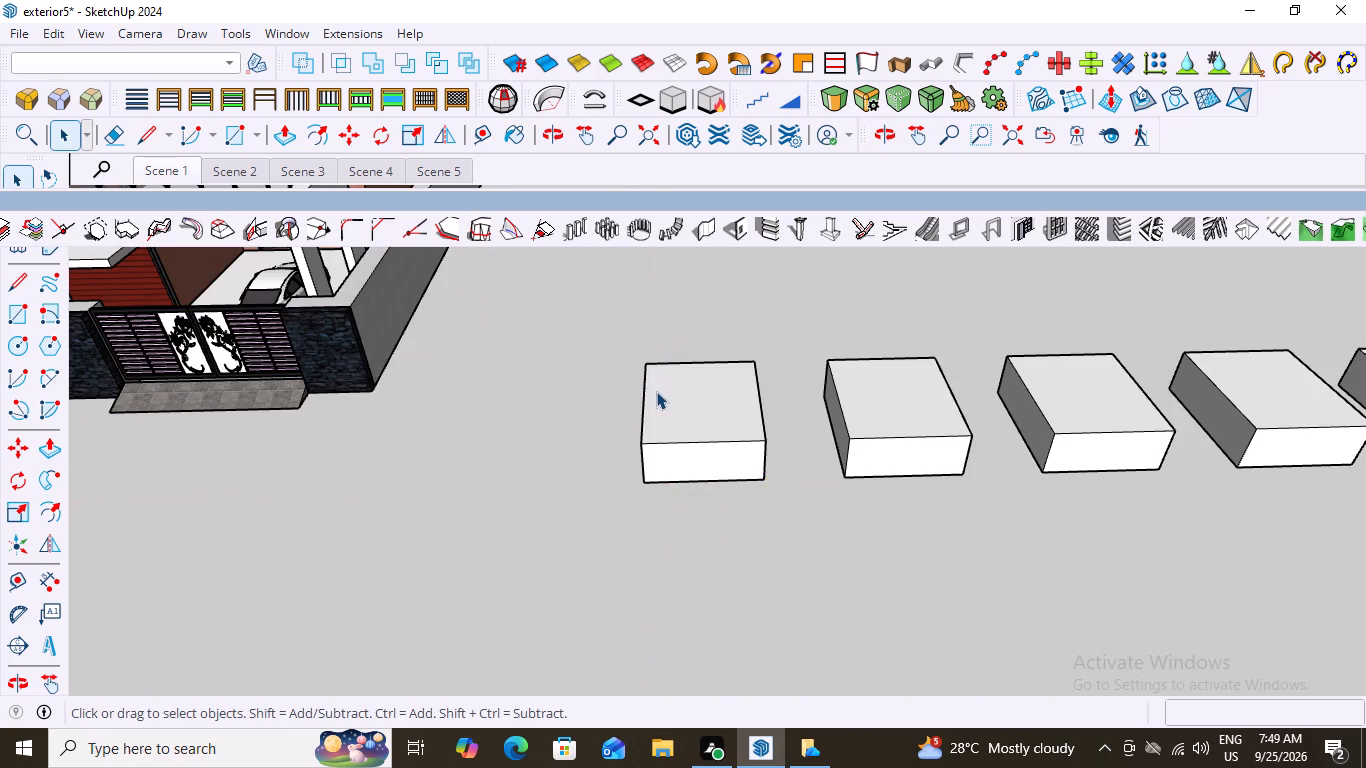
{"action": "double_click", "coordinate": [666, 396]}
{"action": "left_click", "coordinate": [666, 396]}
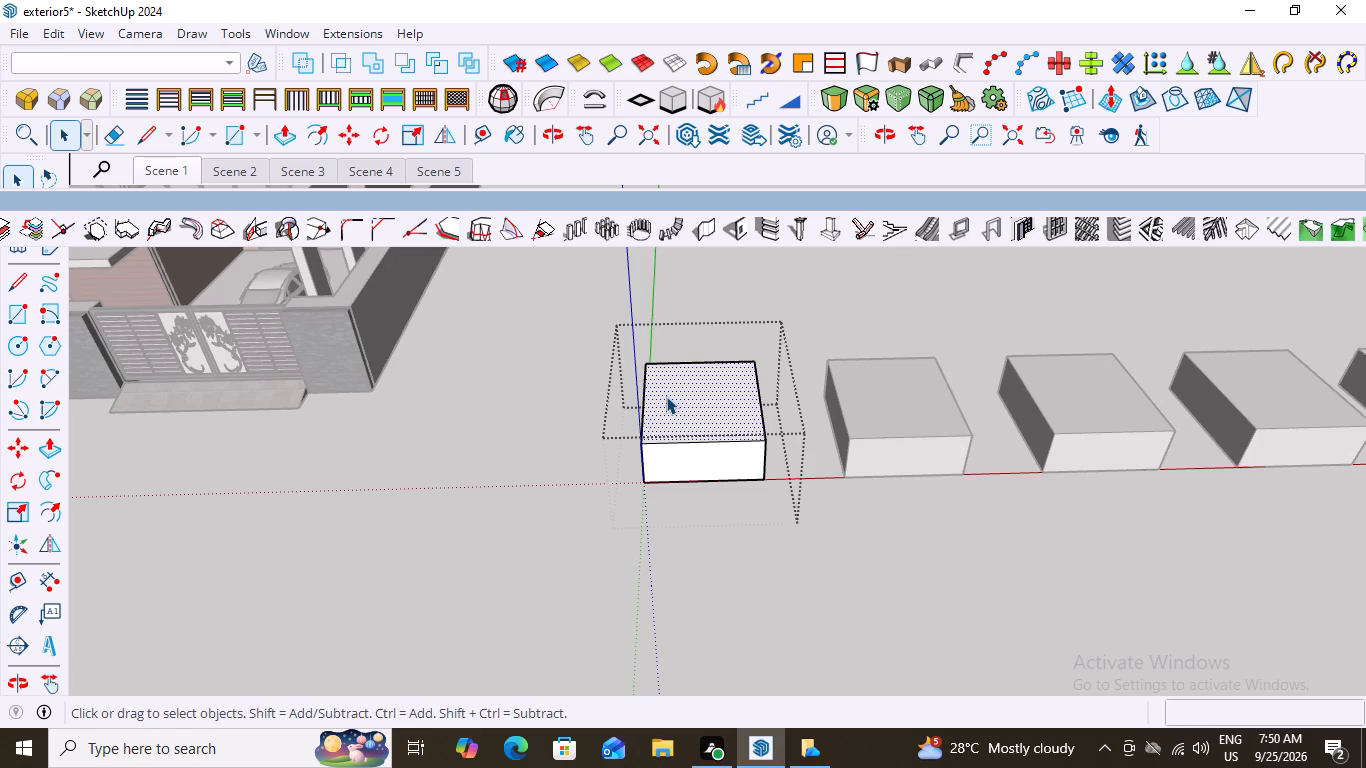
{"action": "left_click", "coordinate": [756, 286]}
{"action": "double_click", "coordinate": [683, 463]}
{"action": "left_click", "coordinate": [683, 463]}
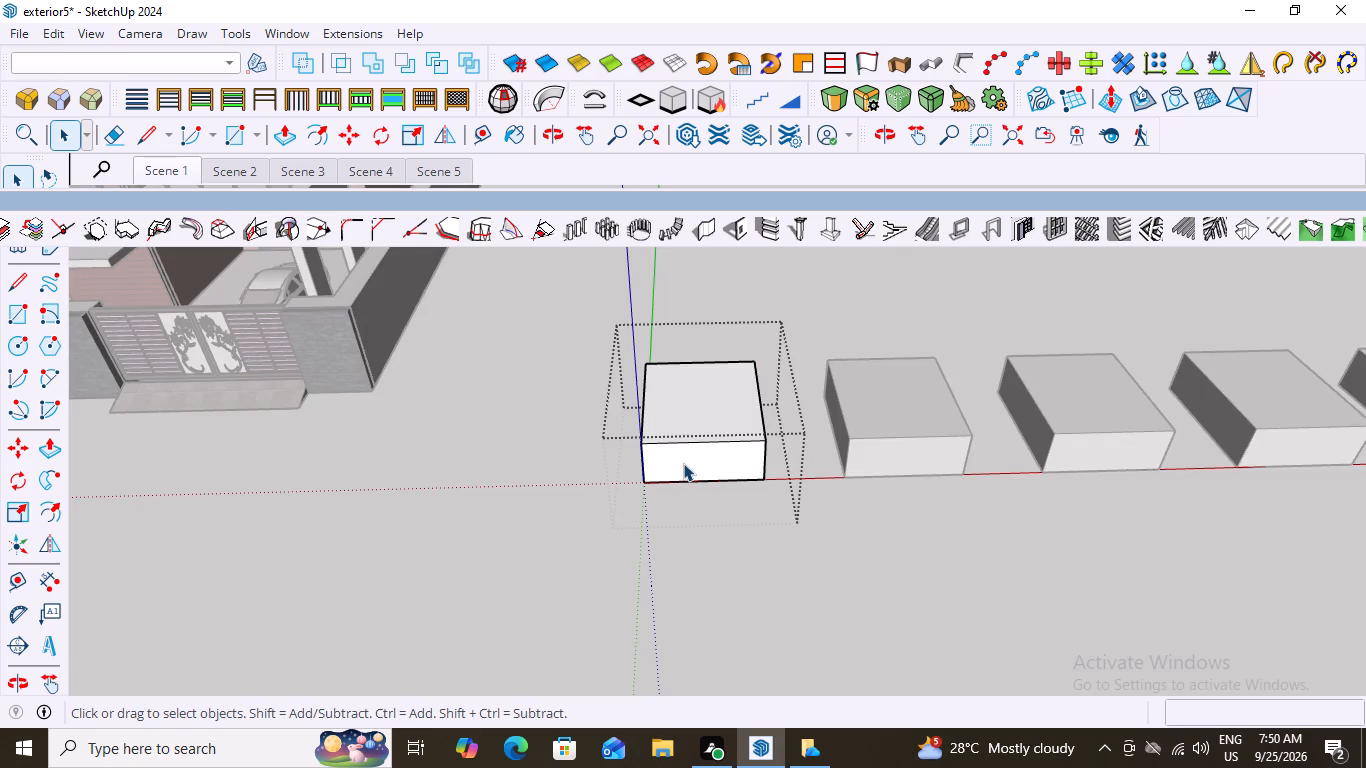
{"action": "scroll", "coordinate": [895, 435], "scroll_direction": "down", "scroll_amount": 5}
{"action": "middle_click_drag", "start_coordinate": [795, 482], "coordinate": [649, 459]}
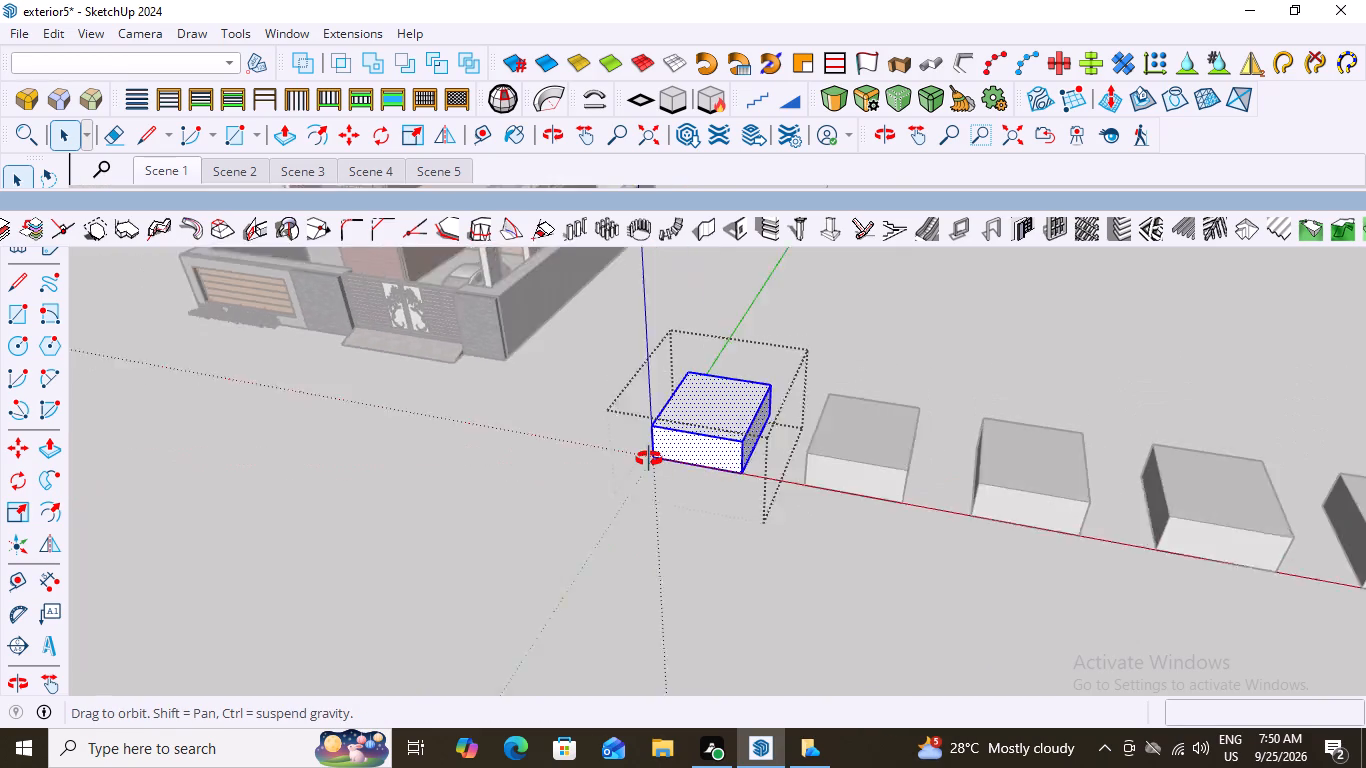
{"action": "middle_click_drag", "start_coordinate": [649, 459], "coordinate": [755, 506]}
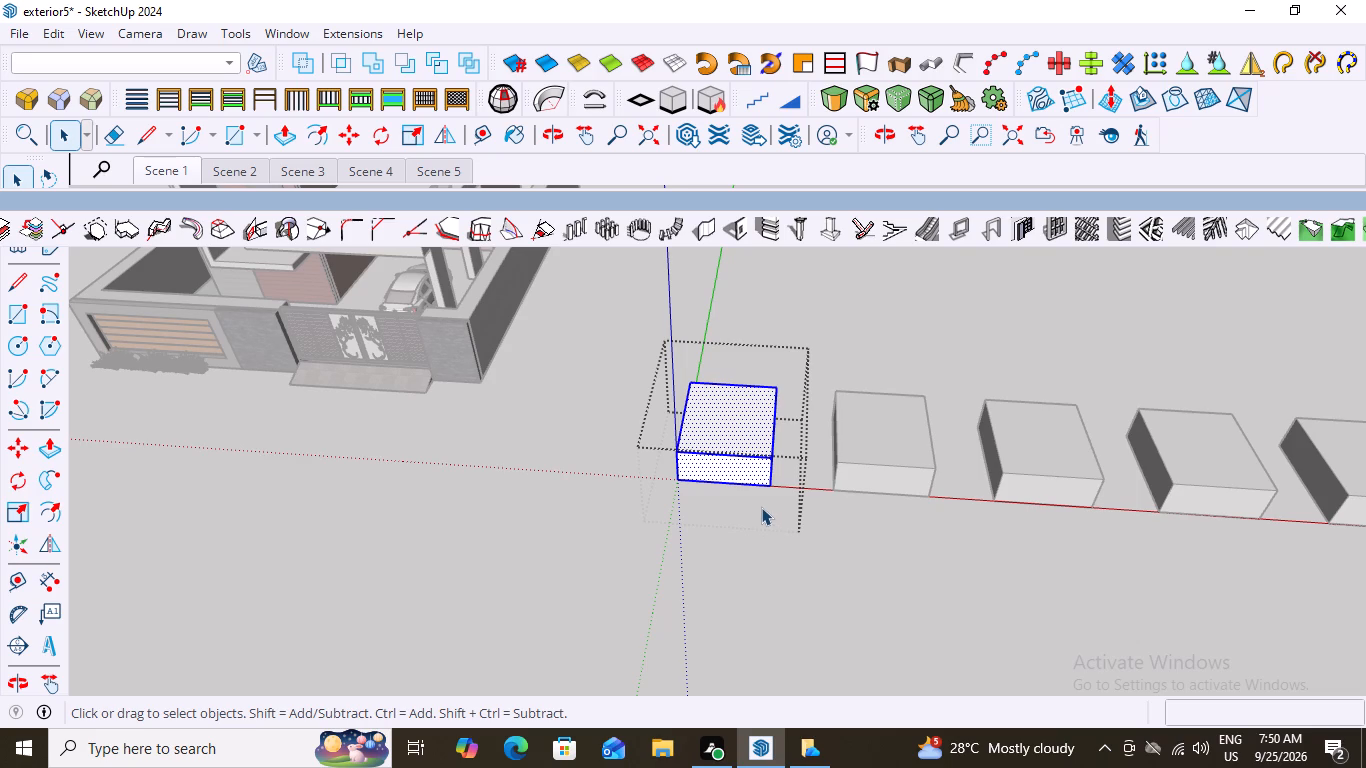
{"action": "scroll", "coordinate": [761, 495], "scroll_direction": "up", "scroll_amount": 1}
{"action": "middle_click_drag", "start_coordinate": [747, 498], "coordinate": [821, 518]}
{"action": "scroll", "coordinate": [757, 403], "scroll_direction": "up", "scroll_amount": 1}
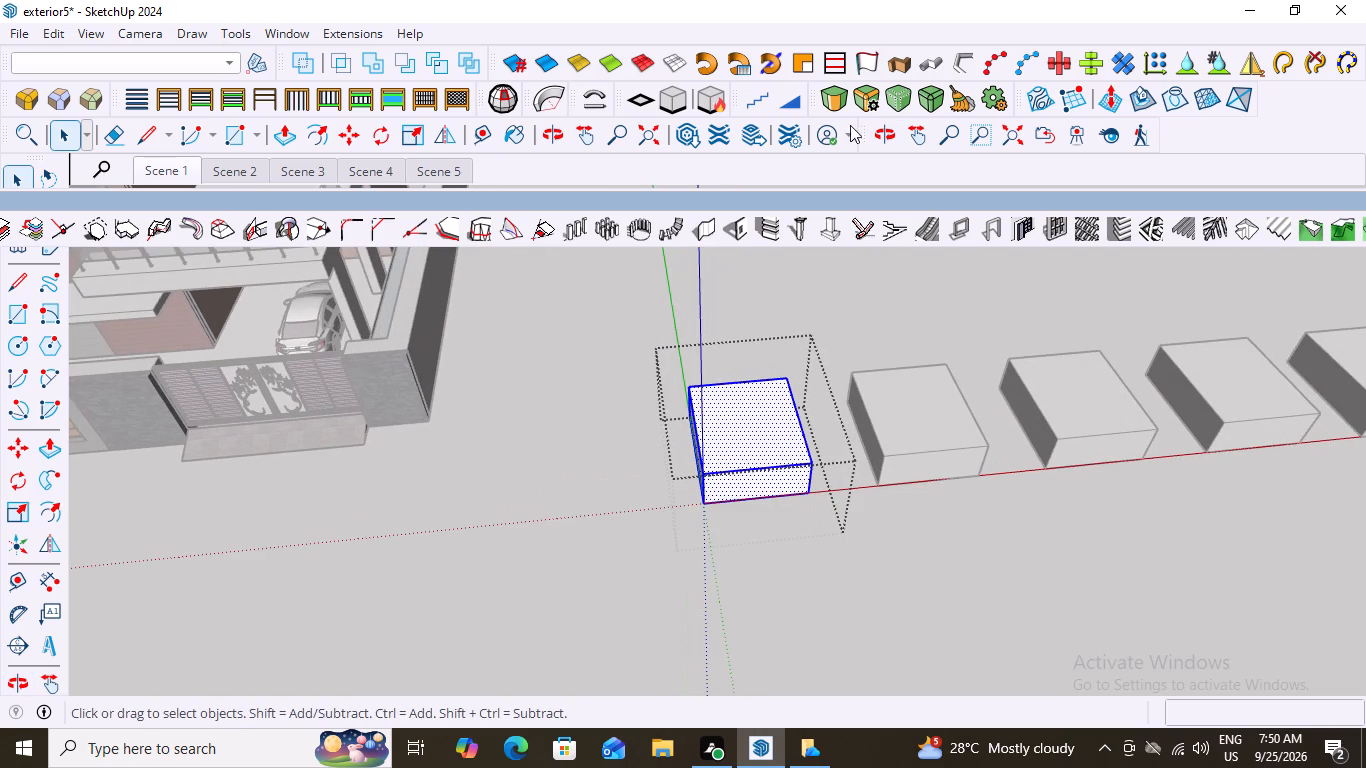
{"action": "middle_click_drag", "start_coordinate": [870, 452], "coordinate": [807, 335]}
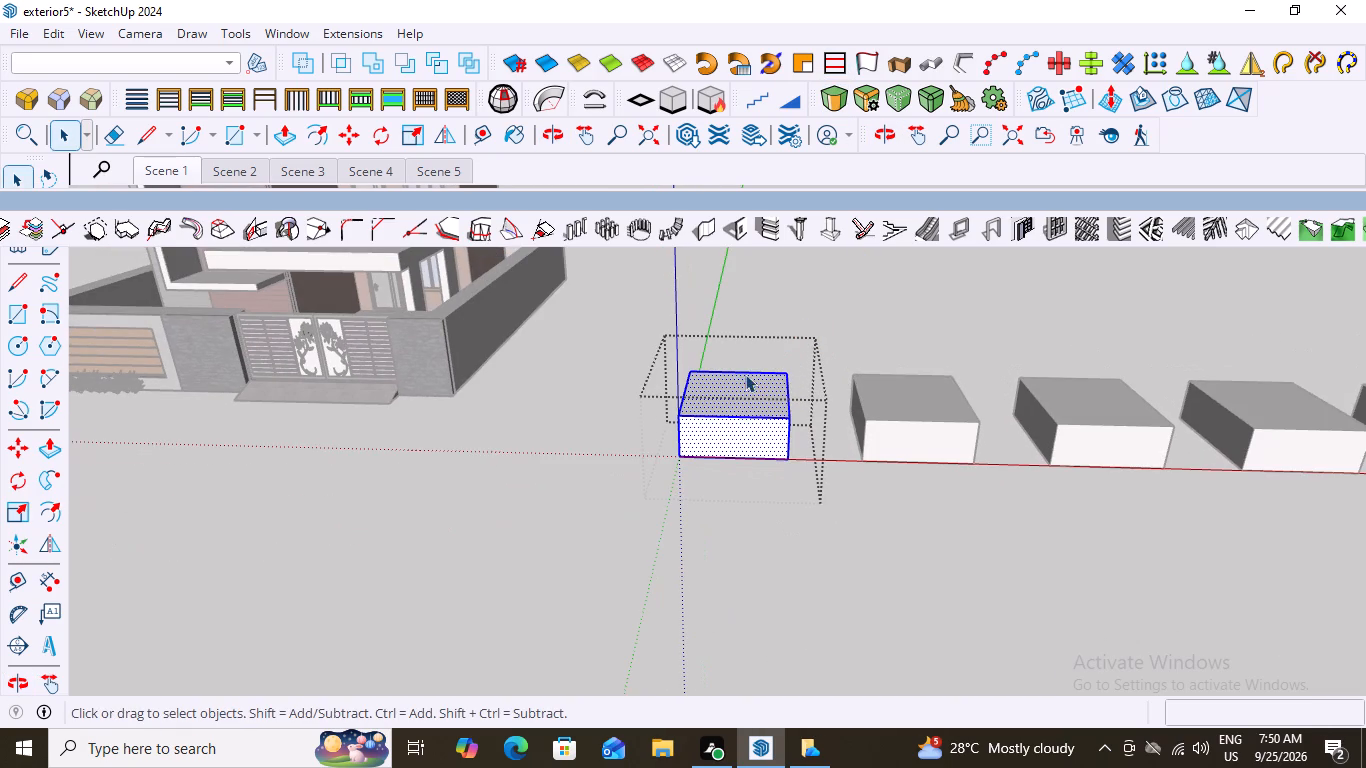
Round the four edges of the first box's front face with a bevel offset of about 1' 10 3/8" and 6 segments.
{"action": "left_click", "coordinate": [745, 388]}
{"action": "scroll", "coordinate": [766, 483], "scroll_direction": "up", "scroll_amount": 6}
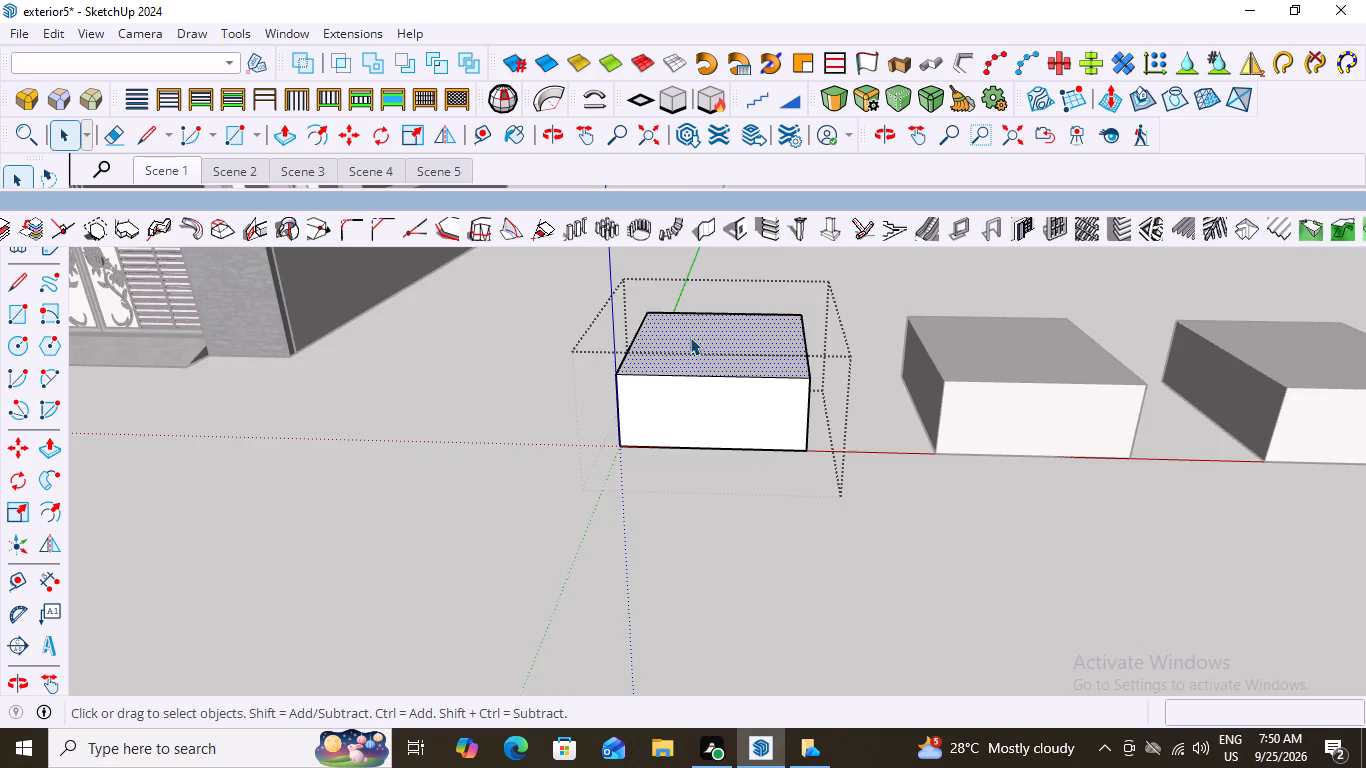
{"action": "middle_click_drag", "start_coordinate": [690, 337], "coordinate": [730, 378]}
{"action": "scroll", "coordinate": [711, 437], "scroll_direction": "up", "scroll_amount": 5}
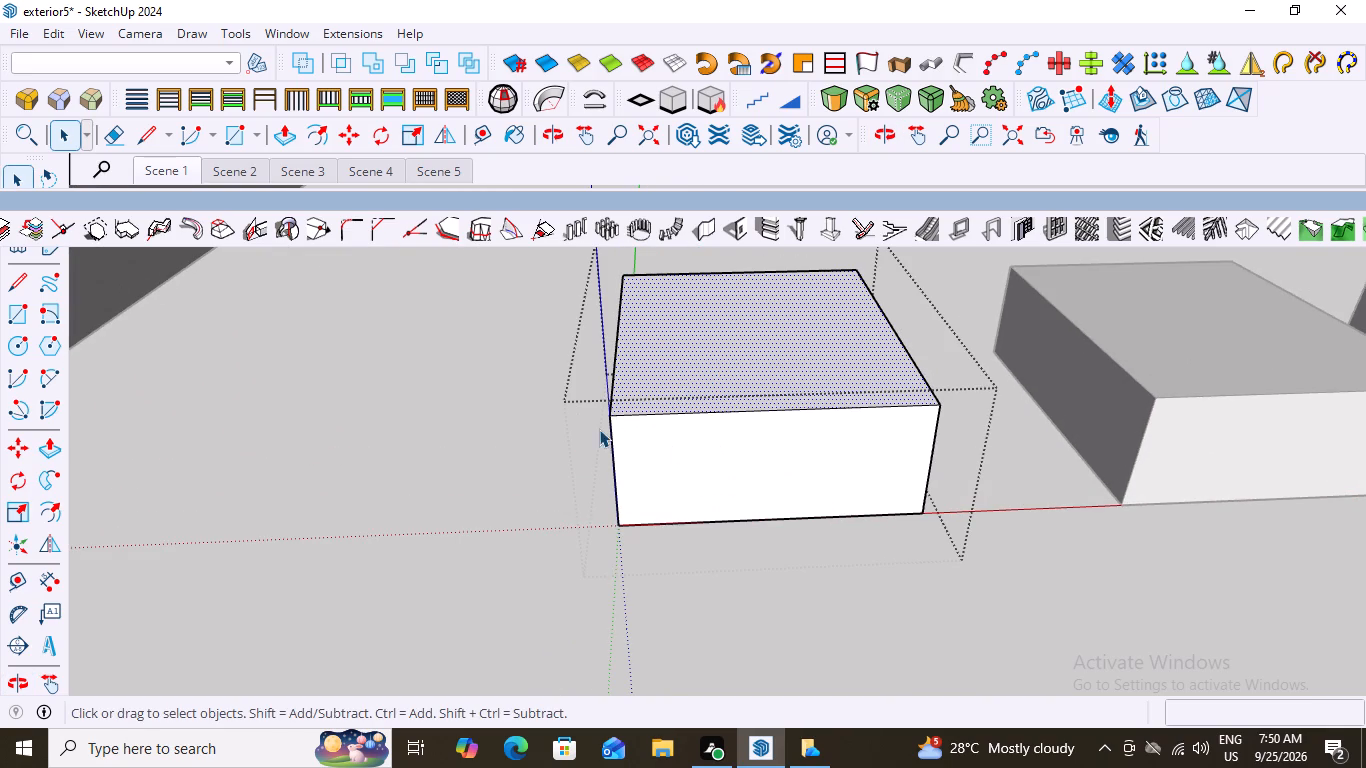
{"action": "left_click", "coordinate": [623, 413]}
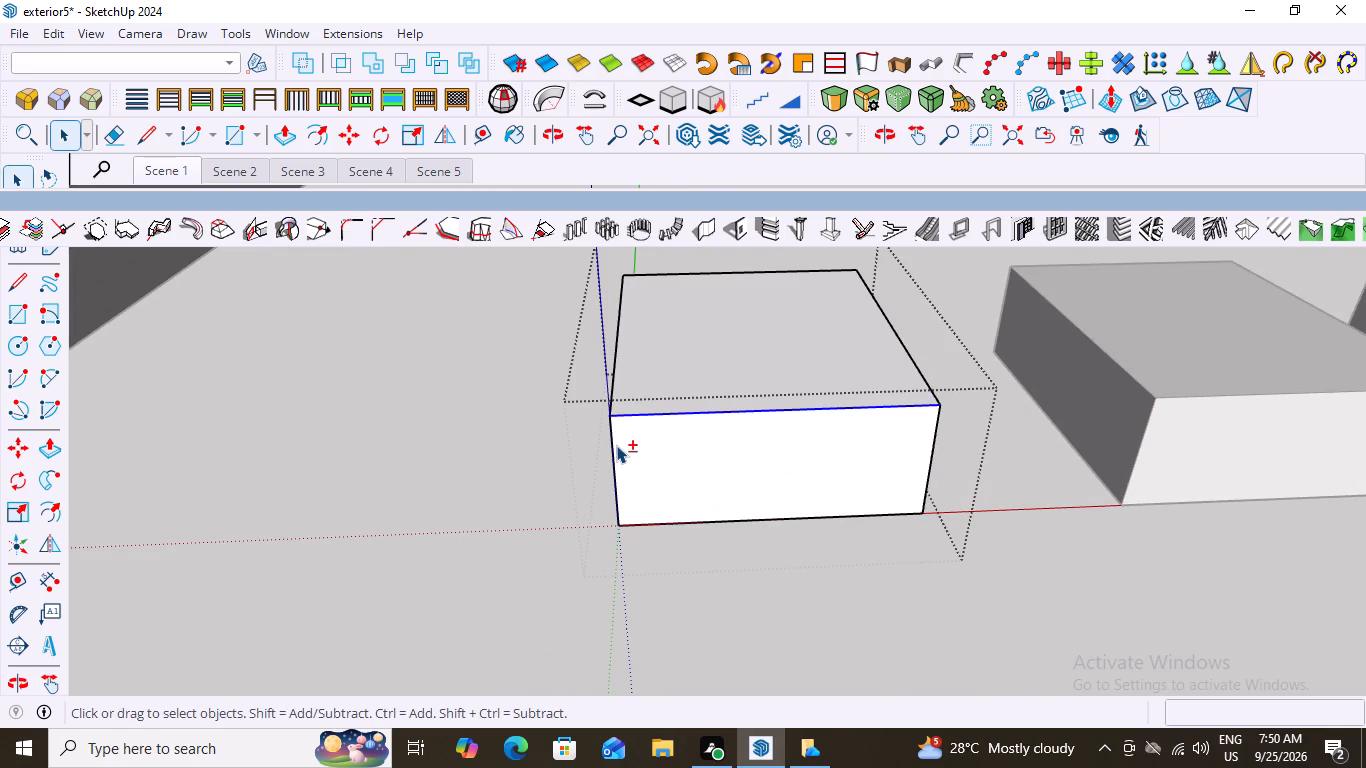
{"action": "left_click", "coordinate": [610, 444], "text": "shift"}
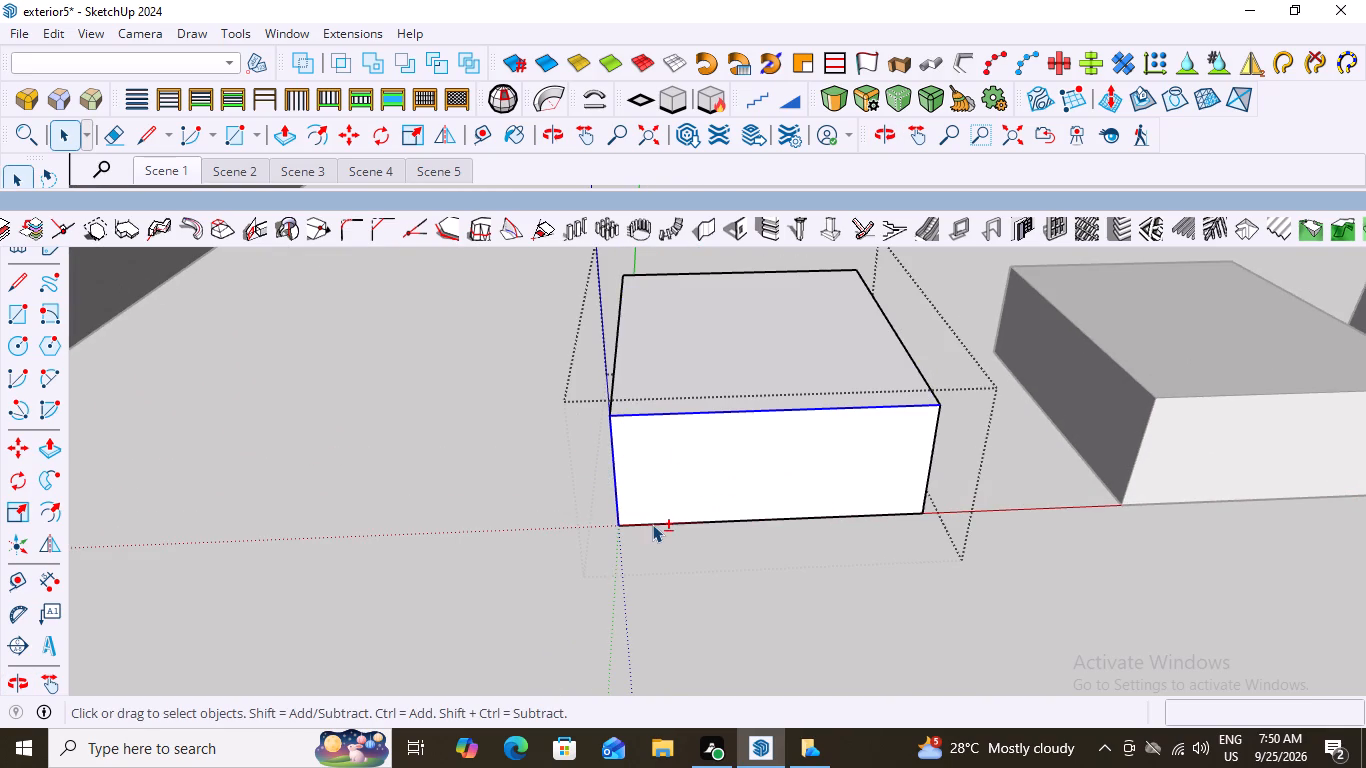
{"action": "left_click", "coordinate": [663, 522], "text": "shift"}
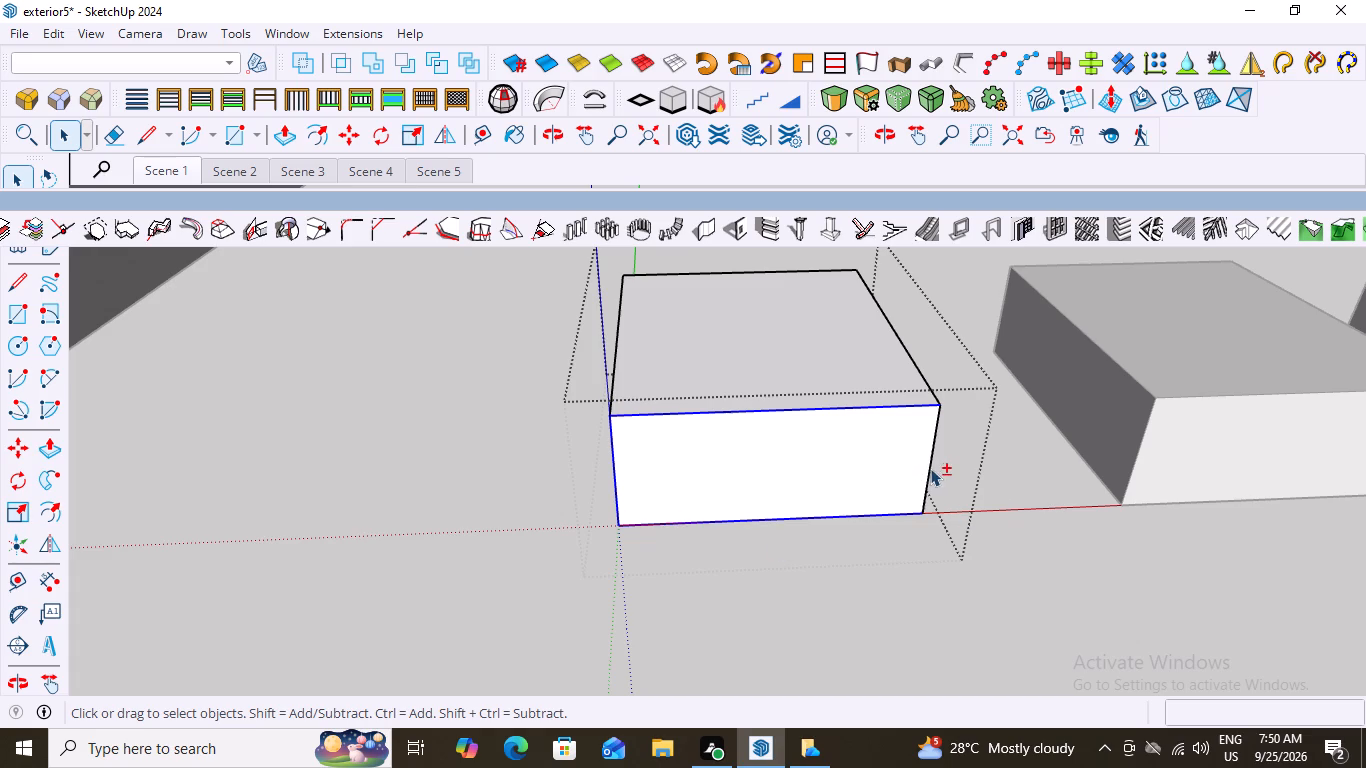
{"action": "left_click", "coordinate": [929, 464], "text": "shift"}
{"action": "left_click", "coordinate": [840, 93]}
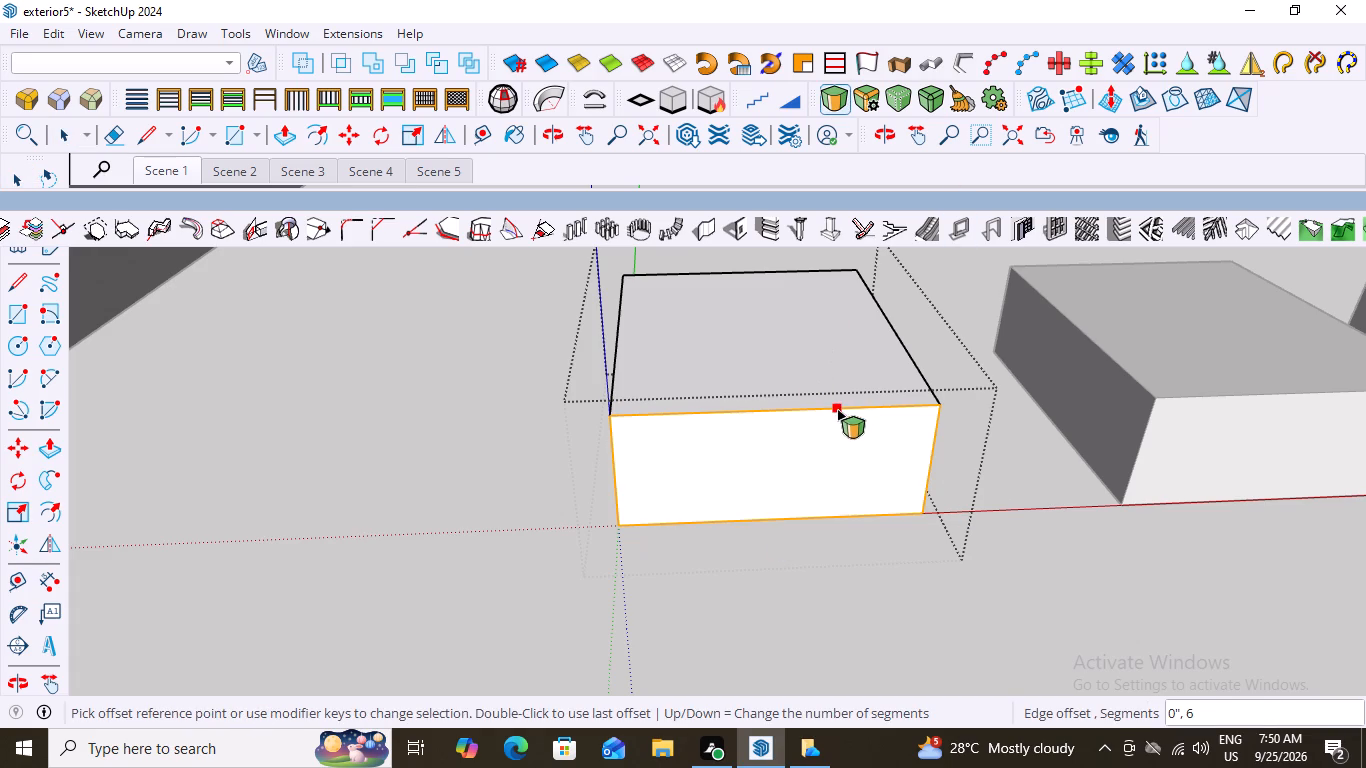
{"action": "left_click_drag", "start_coordinate": [837, 409], "coordinate": [865, 521]}
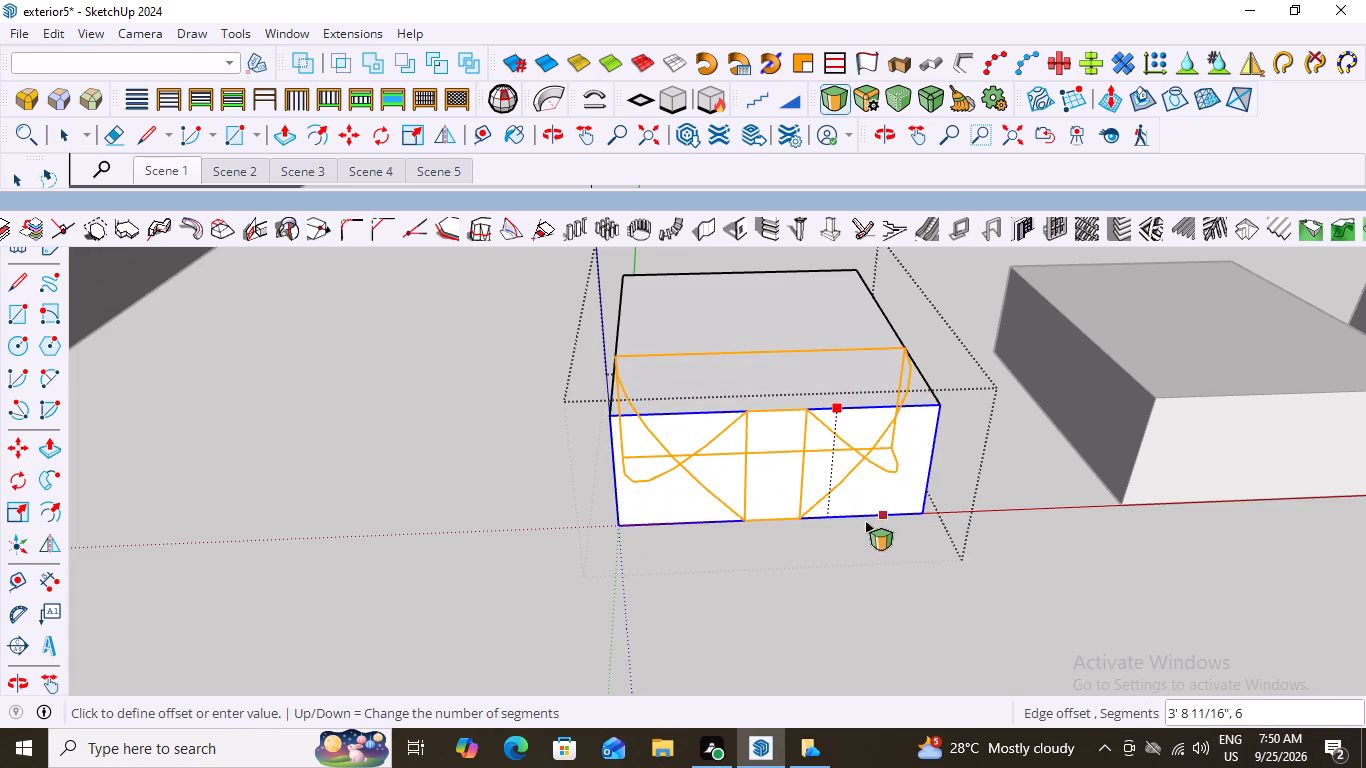
{"action": "left_click_drag", "start_coordinate": [865, 521], "coordinate": [810, 464]}
{"action": "scroll", "coordinate": [662, 493], "scroll_direction": "down", "scroll_amount": 2}
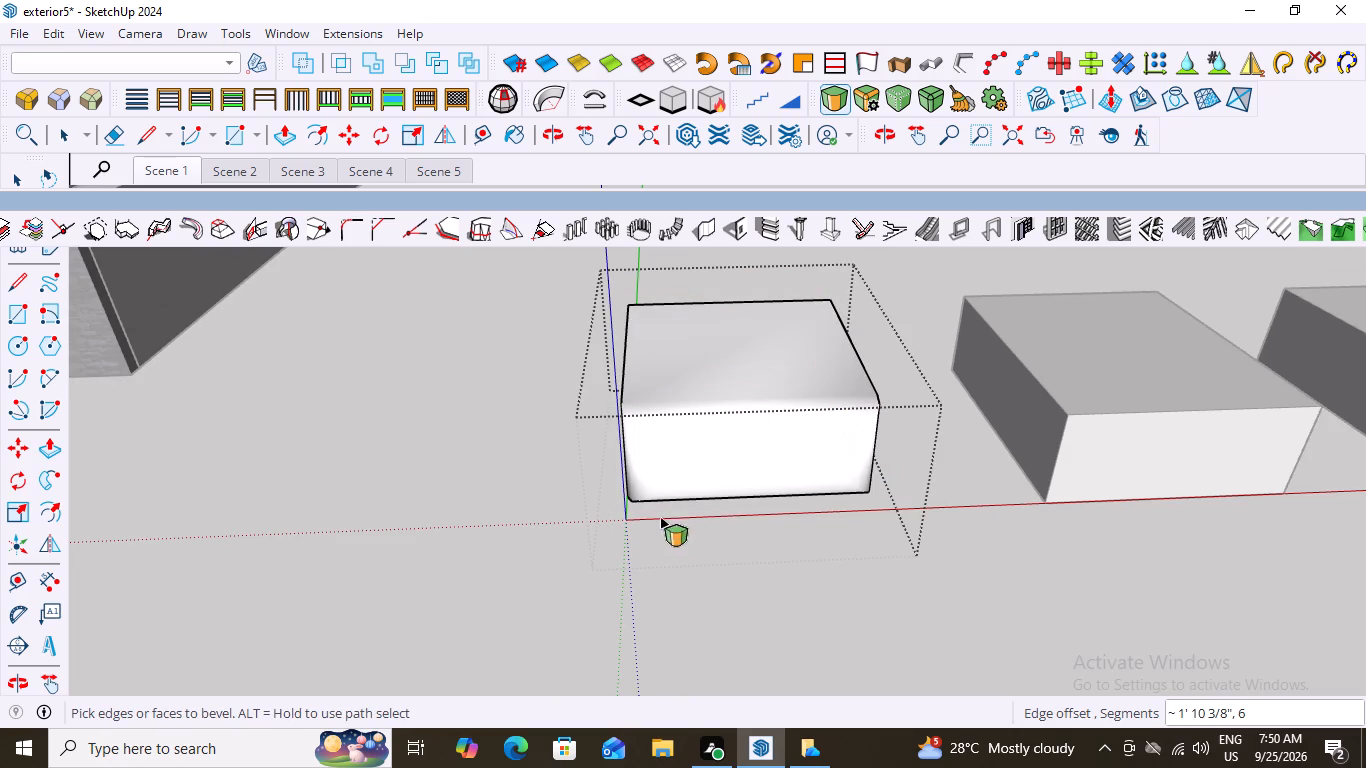
Select the first box's back face with its four edges and round them with a 6-segment bevel.
{"action": "scroll", "coordinate": [676, 519], "scroll_direction": "down", "scroll_amount": 3}
{"action": "middle_click_drag", "start_coordinate": [633, 530], "coordinate": [1018, 448]}
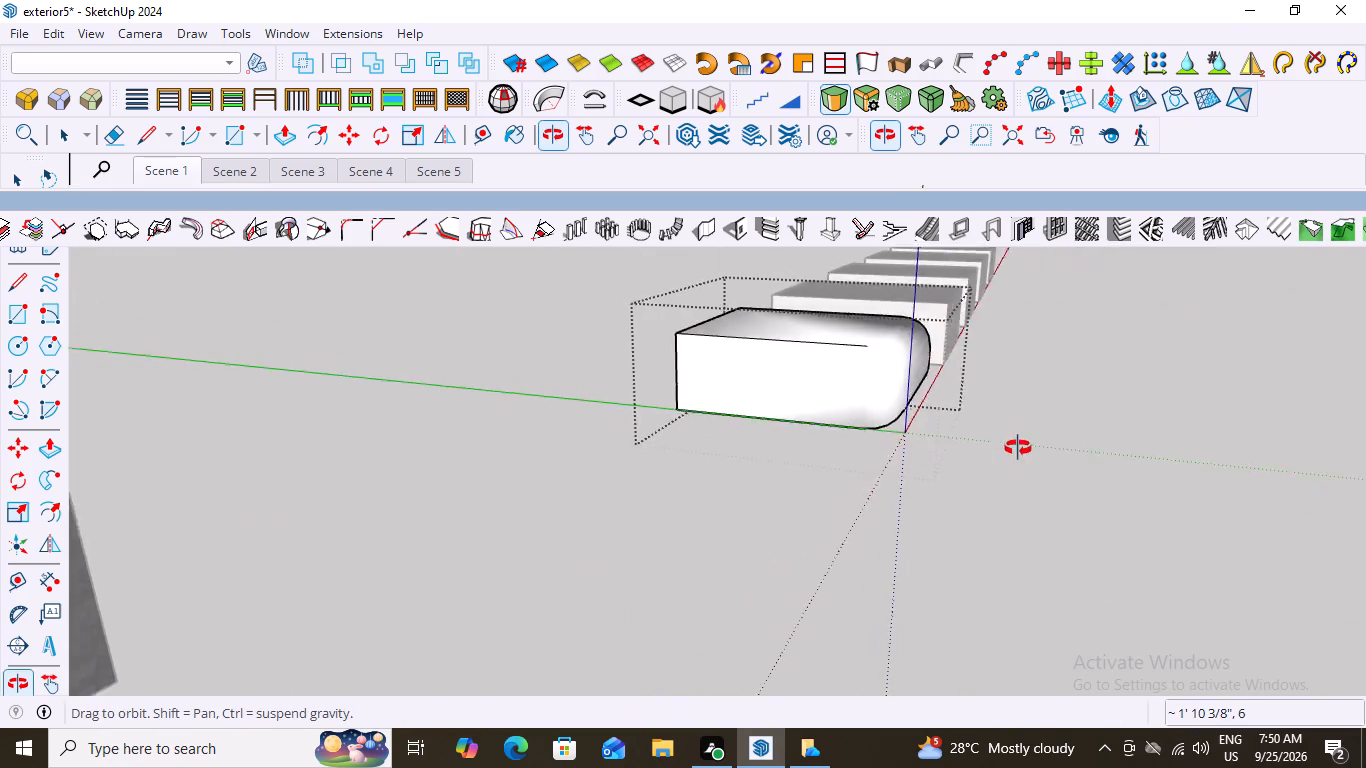
{"action": "middle_click_drag", "start_coordinate": [1018, 448], "coordinate": [950, 557]}
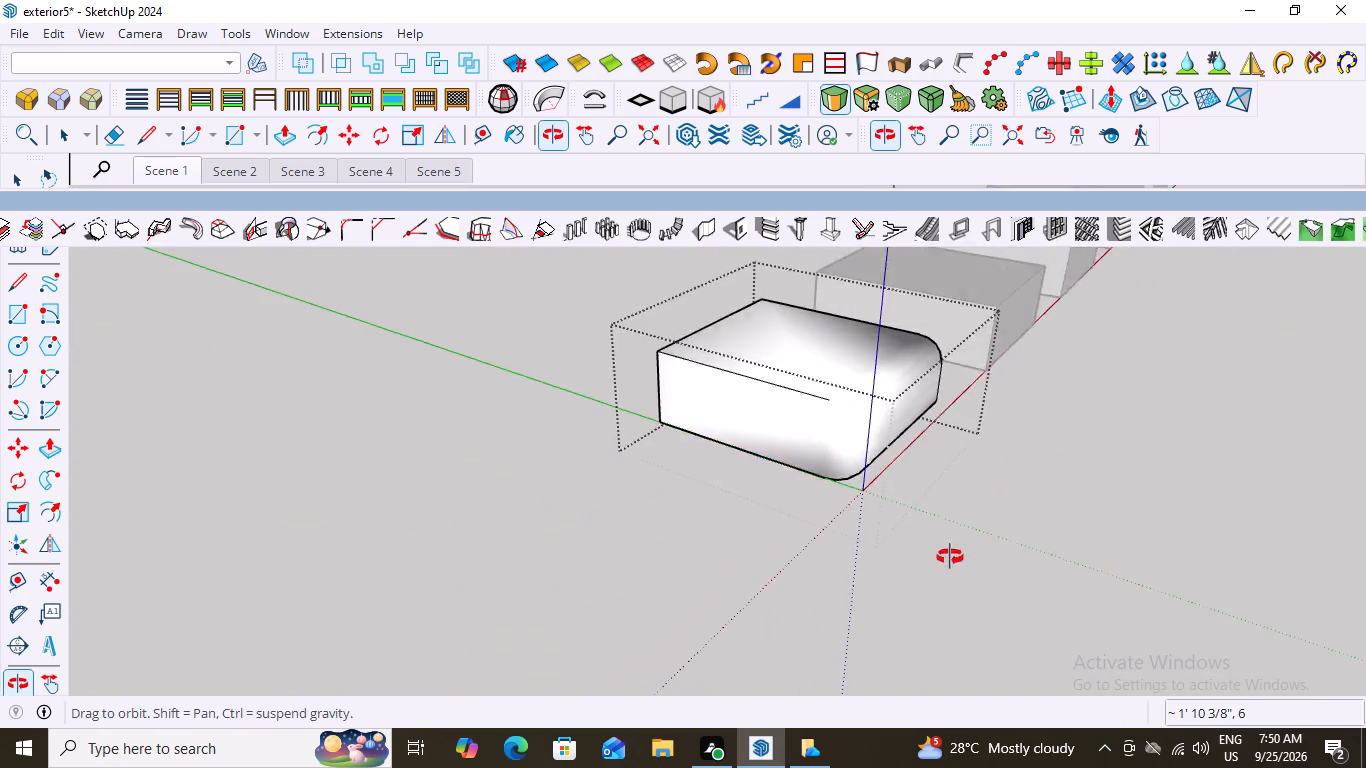
{"action": "middle_click_drag", "start_coordinate": [950, 557], "coordinate": [1153, 511]}
{"action": "key", "text": "space"}
{"action": "middle_click_drag", "start_coordinate": [755, 380], "coordinate": [1084, 511]}
{"action": "scroll", "coordinate": [770, 416], "scroll_direction": "down", "scroll_amount": 3}
{"action": "middle_click_drag", "start_coordinate": [614, 424], "coordinate": [1070, 511]}
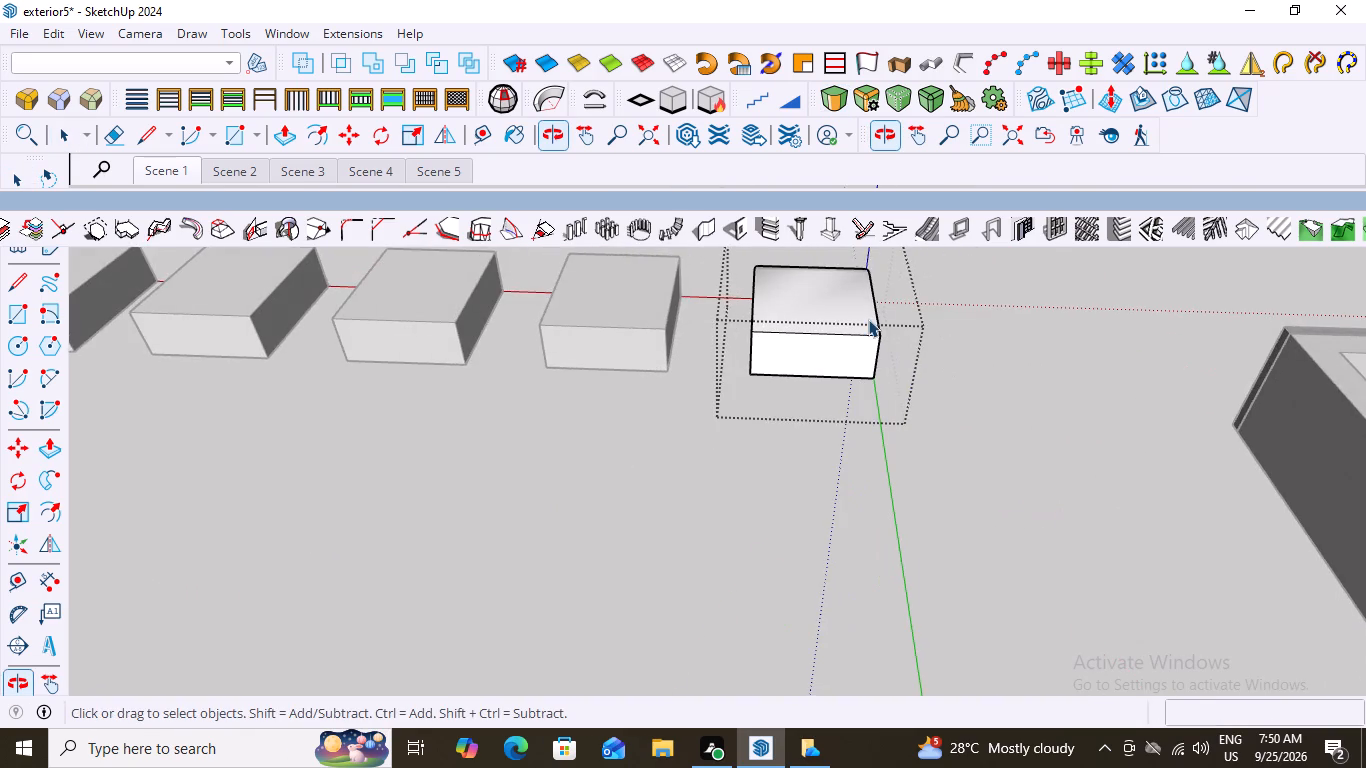
{"action": "scroll", "coordinate": [868, 319], "scroll_direction": "up", "scroll_amount": 2}
{"action": "middle_click_drag", "start_coordinate": [879, 307], "coordinate": [897, 264]}
{"action": "scroll", "coordinate": [581, 301], "scroll_direction": "up", "scroll_amount": 4}
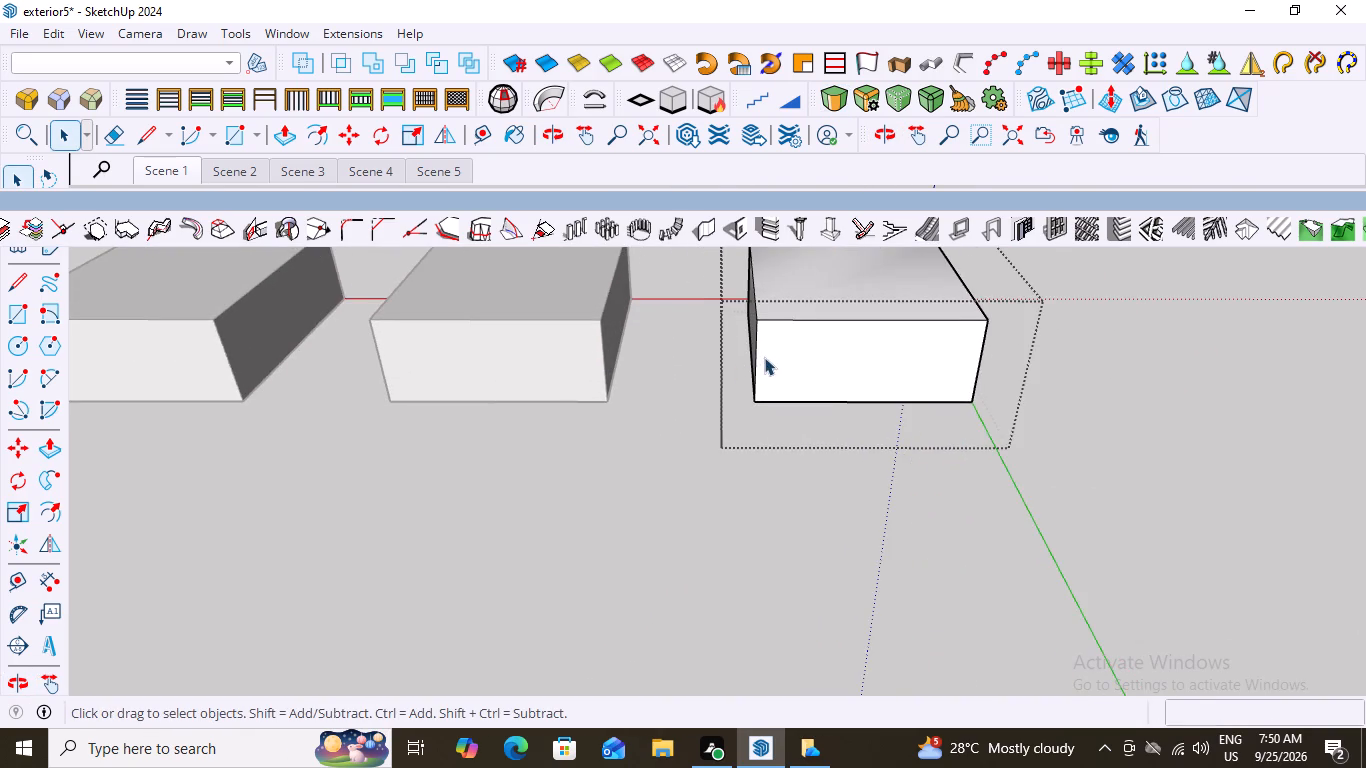
{"action": "scroll", "coordinate": [764, 357], "scroll_direction": "up", "scroll_amount": 2}
{"action": "left_click", "coordinate": [818, 311]}
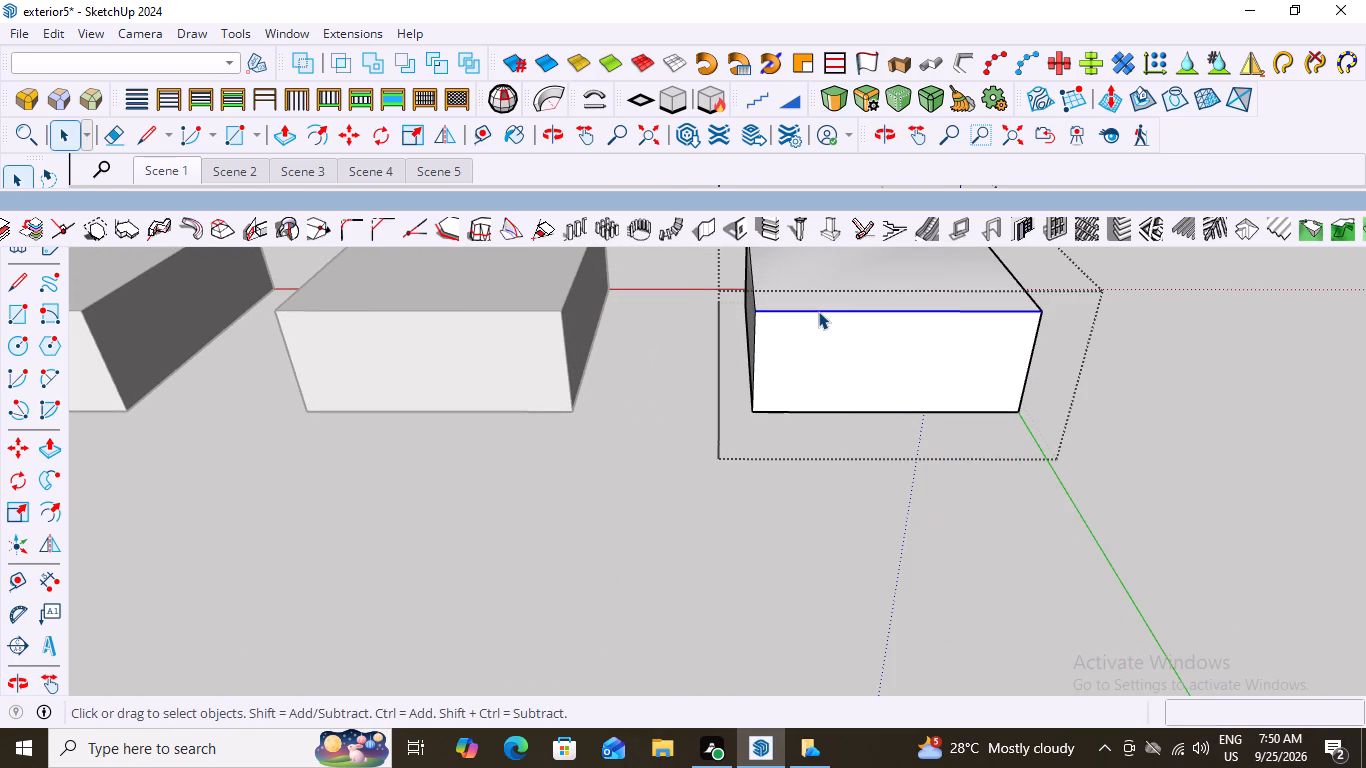
{"action": "left_click", "coordinate": [754, 357], "text": "shift"}
{"action": "left_click", "coordinate": [819, 408], "text": "shift"}
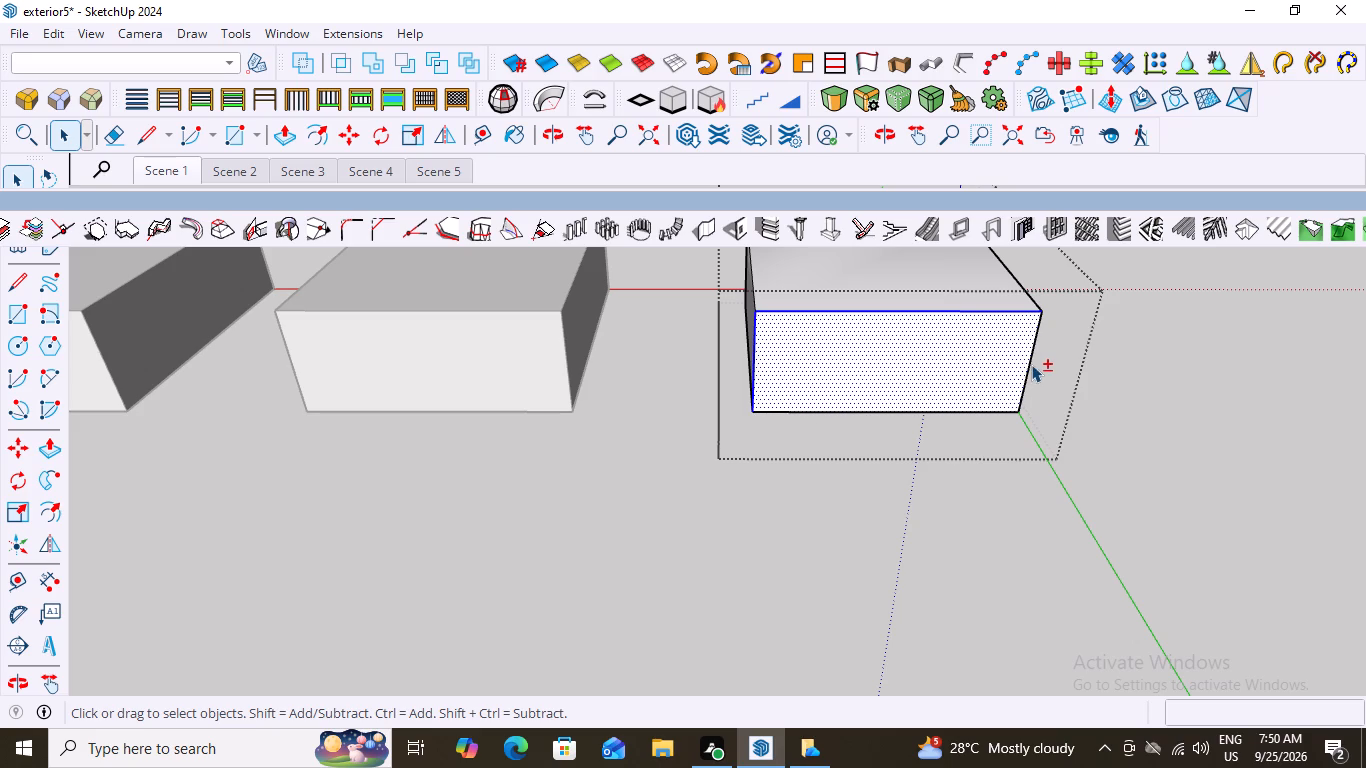
{"action": "left_click", "coordinate": [1030, 359], "text": "shift"}
{"action": "scroll", "coordinate": [869, 446], "scroll_direction": "up", "scroll_amount": 5}
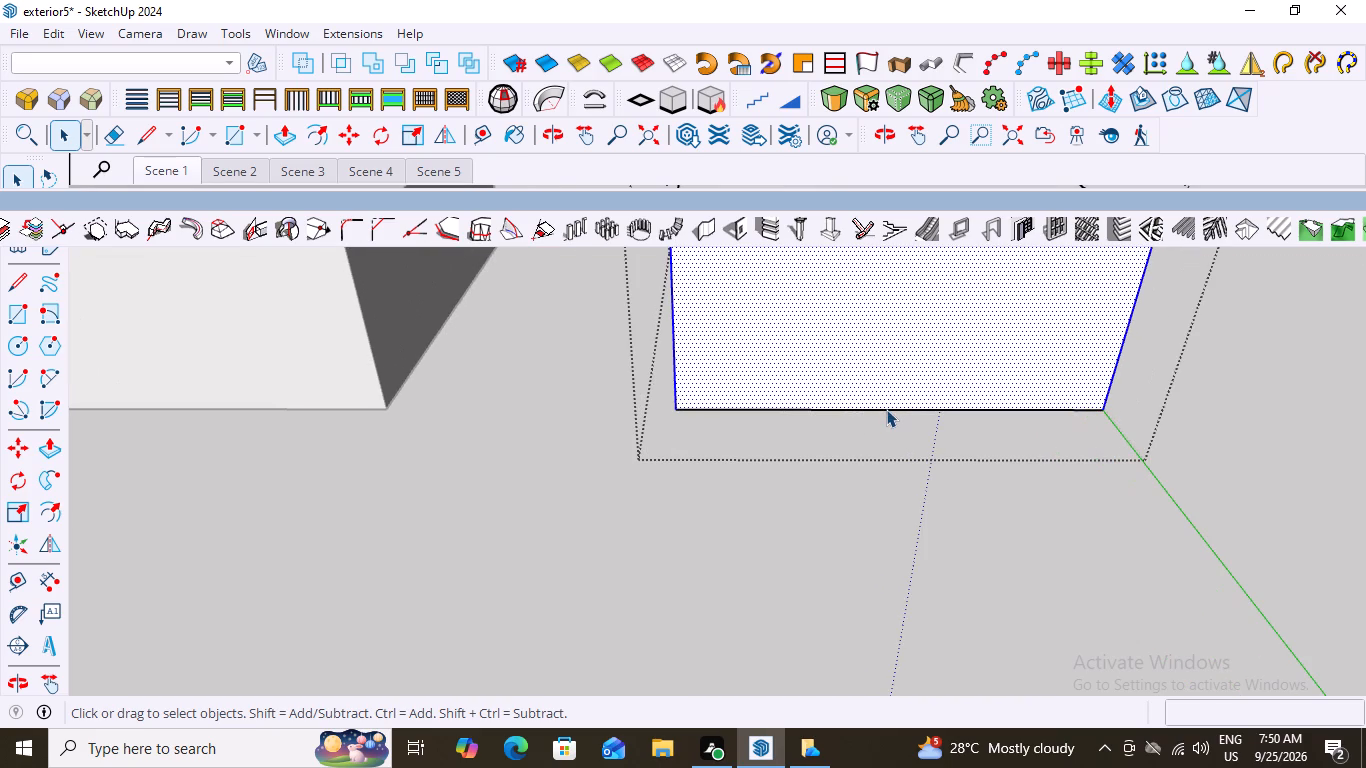
{"action": "left_click", "coordinate": [883, 409], "text": "shift"}
{"action": "scroll", "coordinate": [719, 466], "scroll_direction": "down", "scroll_amount": 7}
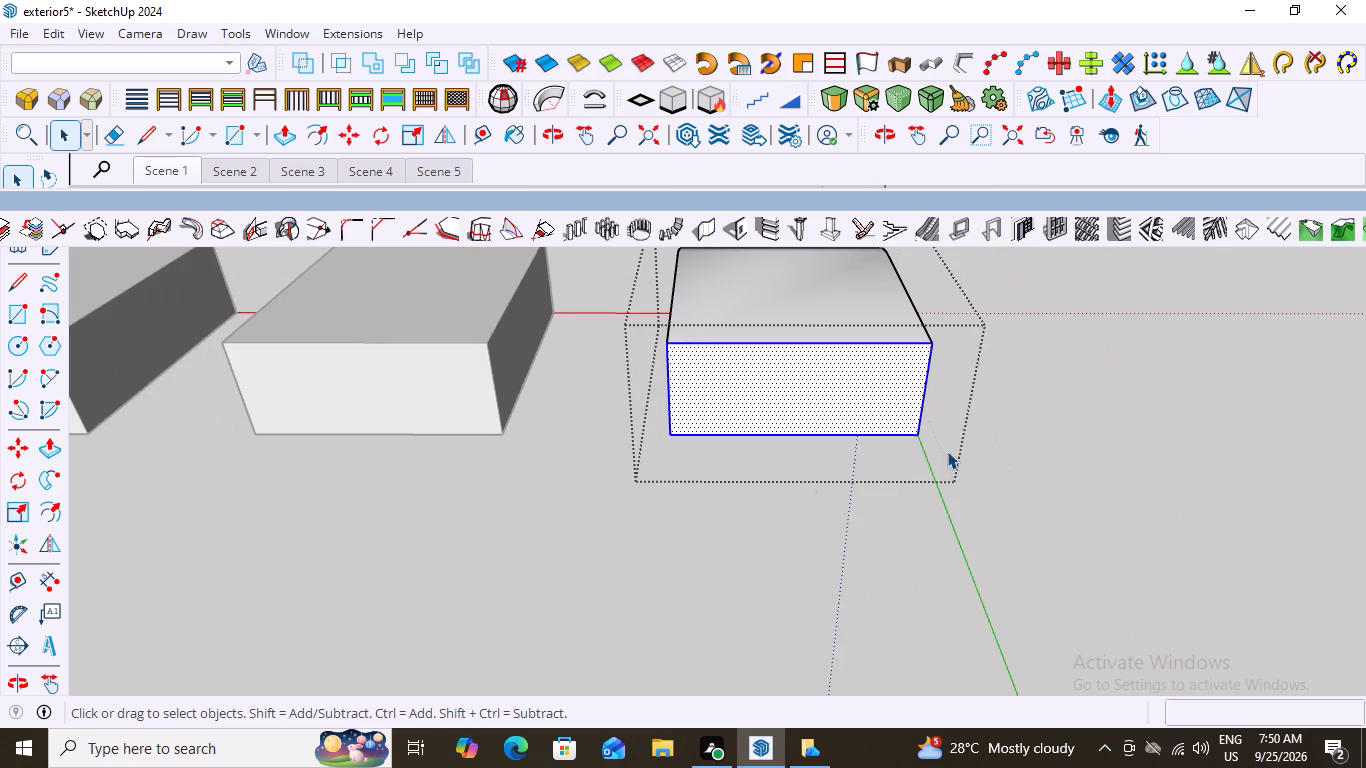
{"action": "left_click", "coordinate": [834, 96]}
{"action": "left_click_drag", "start_coordinate": [834, 344], "coordinate": [829, 388]}
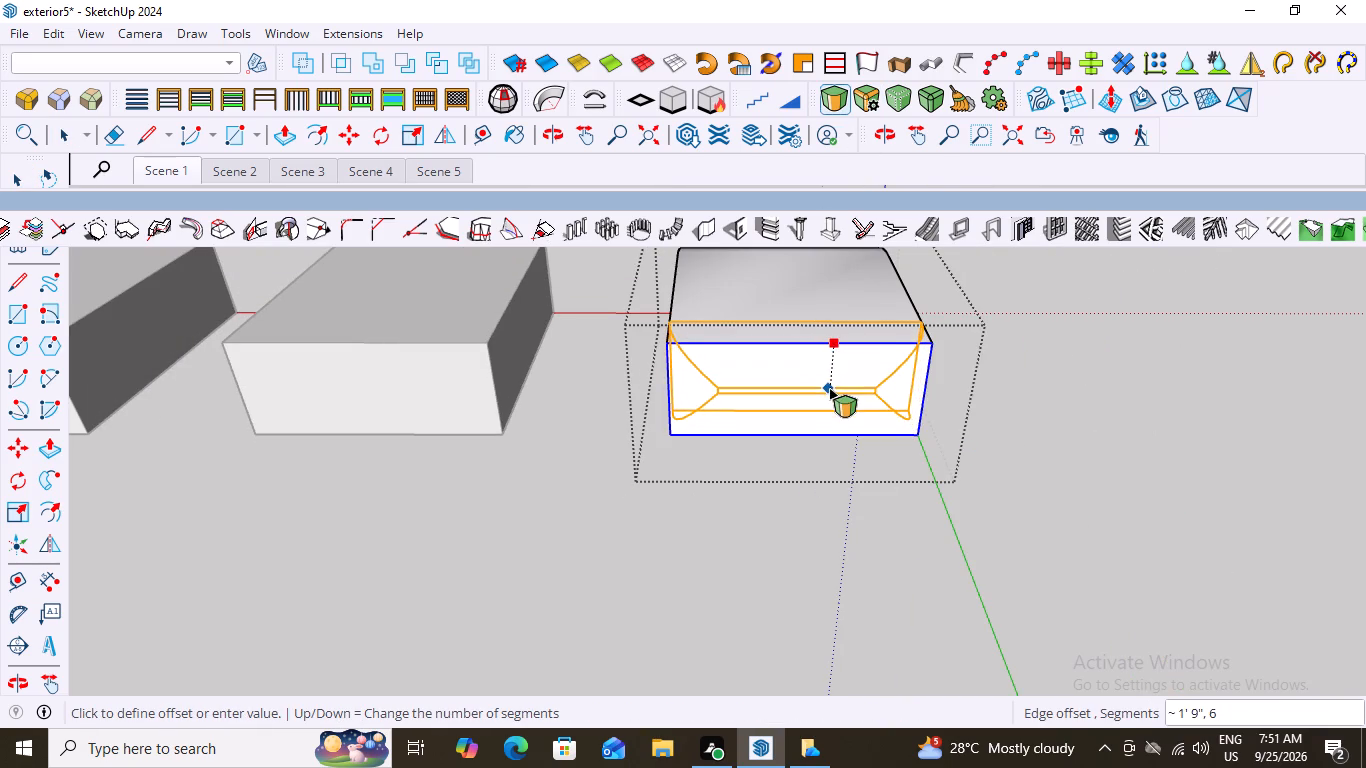
{"action": "left_click_drag", "start_coordinate": [829, 388], "coordinate": [835, 378]}
{"action": "key", "text": "space"}
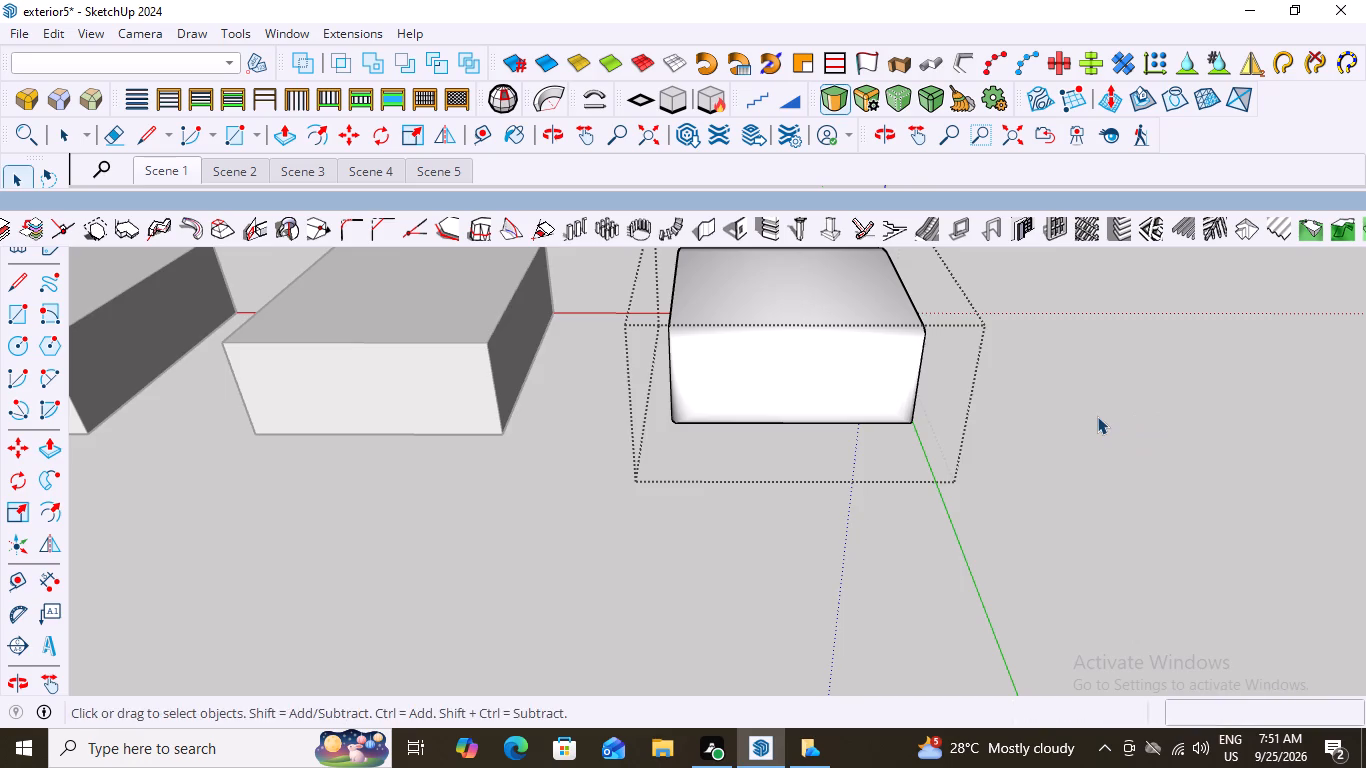
Examine the first box's rounded back and front from several angles, and its position beside the house and other boxes.
{"action": "middle_click_drag", "start_coordinate": [1055, 430], "coordinate": [1105, 487]}
{"action": "scroll", "coordinate": [1107, 488], "scroll_direction": "down", "scroll_amount": 5}
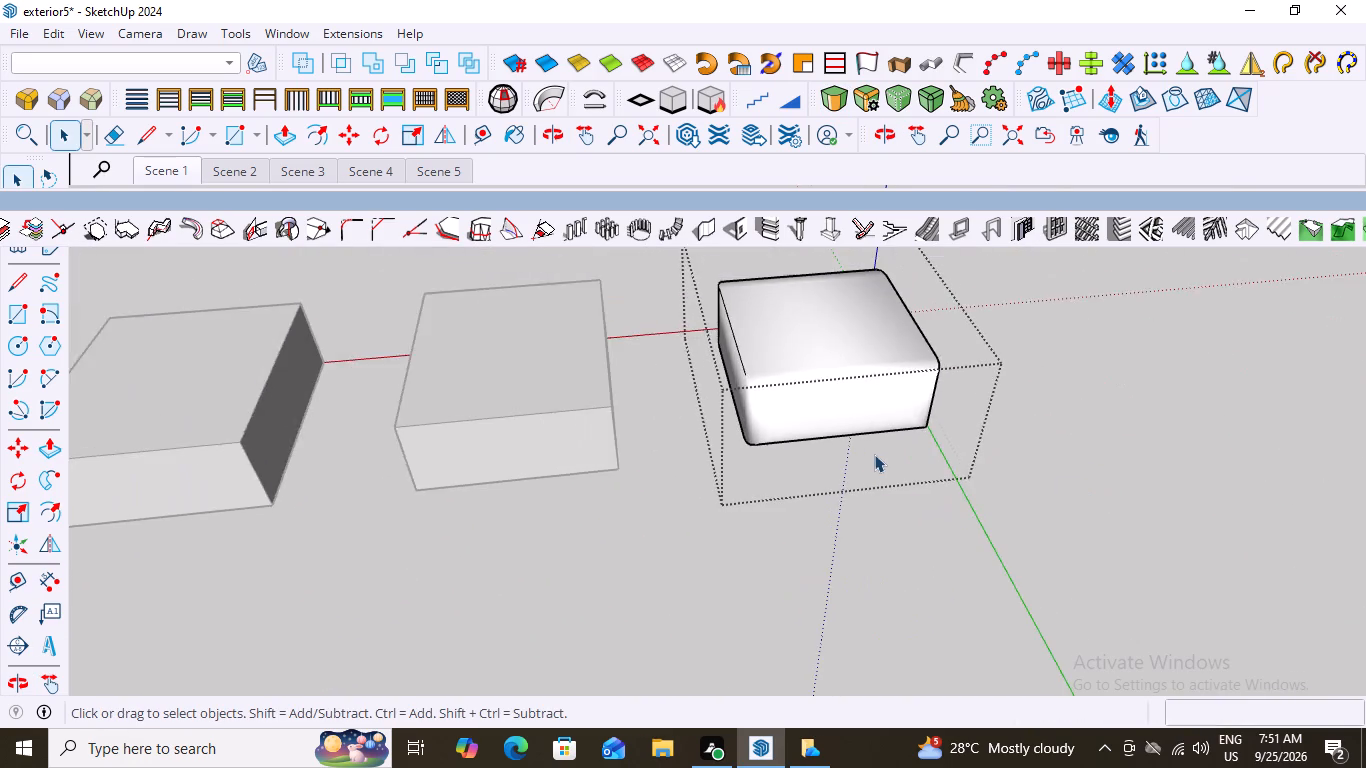
{"action": "scroll", "coordinate": [874, 454], "scroll_direction": "down", "scroll_amount": 2}
{"action": "middle_click_drag", "start_coordinate": [757, 385], "coordinate": [500, 372]}
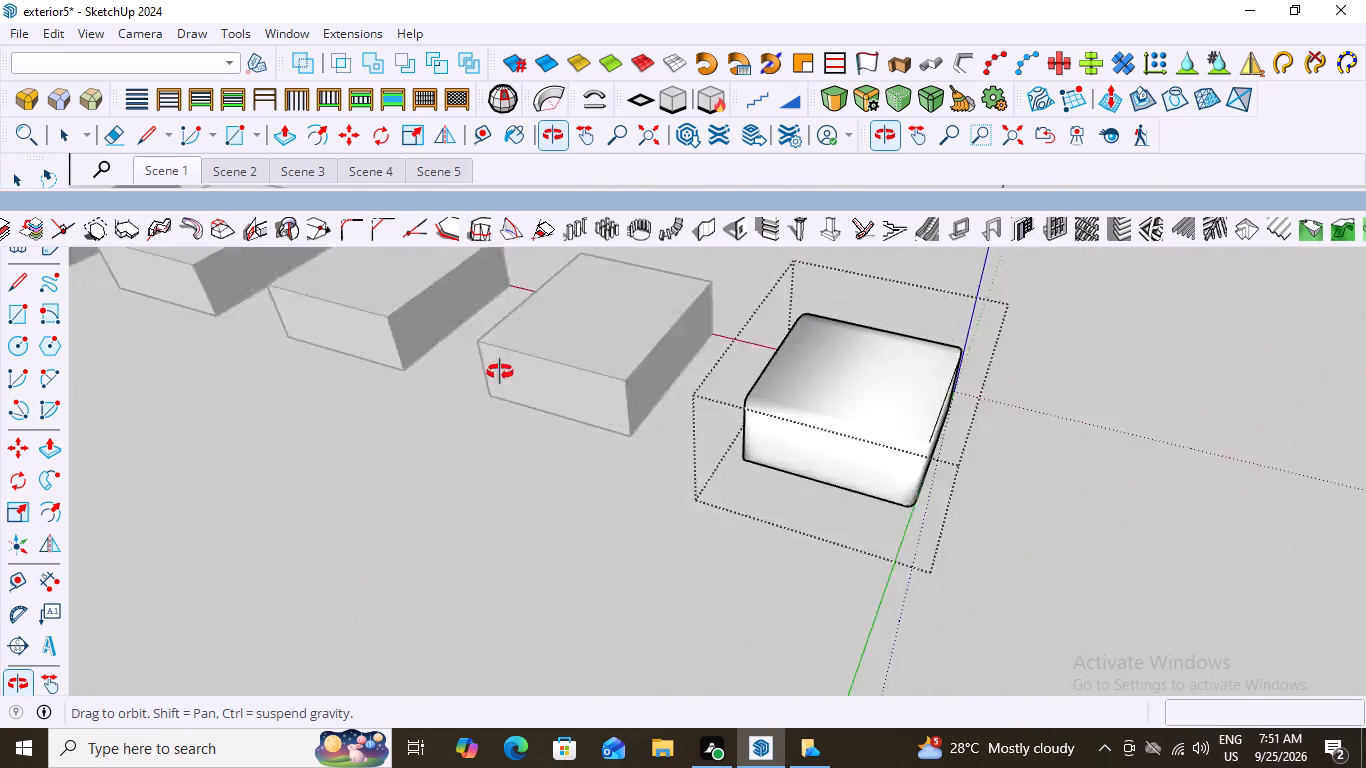
{"action": "middle_click_drag", "start_coordinate": [500, 372], "coordinate": [491, 368]}
{"action": "scroll", "coordinate": [948, 526], "scroll_direction": "down", "scroll_amount": 2}
{"action": "middle_click_drag", "start_coordinate": [841, 528], "coordinate": [799, 476]}
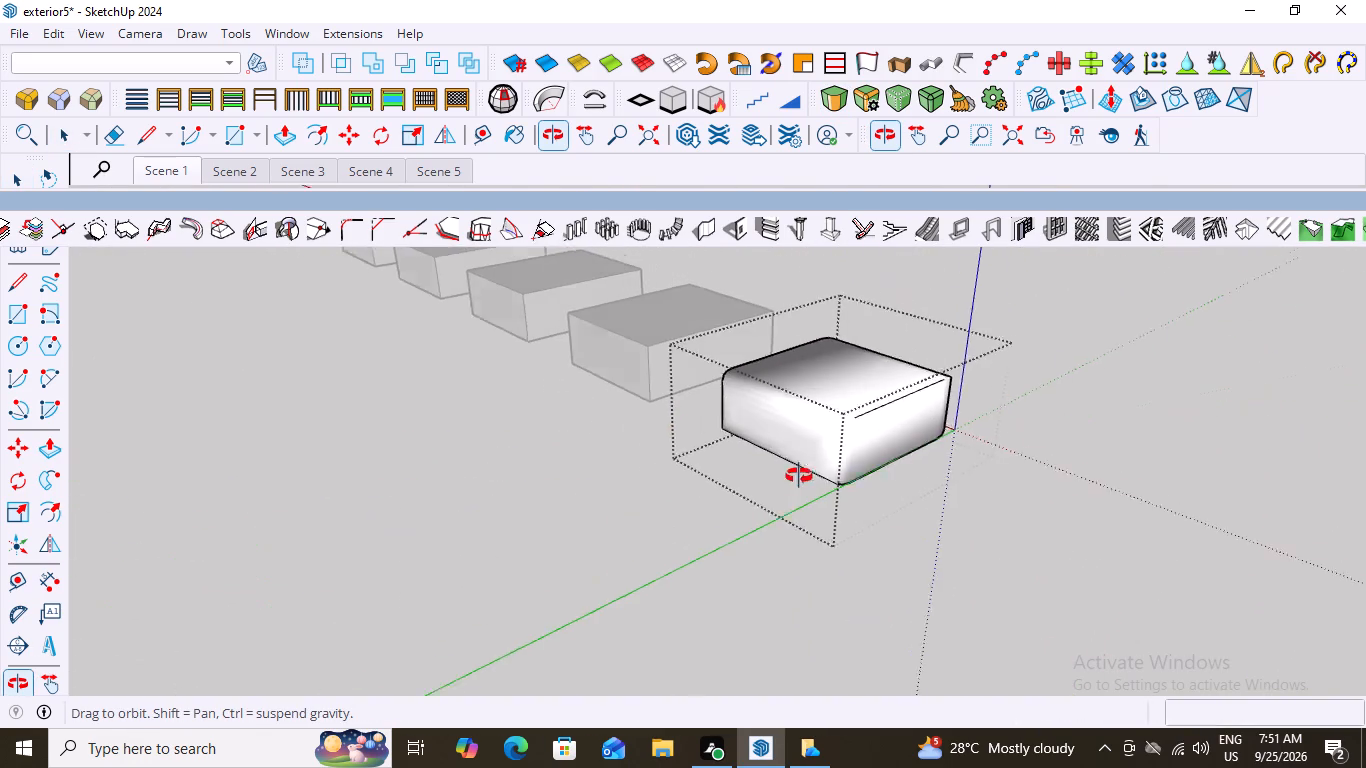
{"action": "middle_click_drag", "start_coordinate": [799, 476], "coordinate": [800, 476]}
{"action": "scroll", "coordinate": [878, 454], "scroll_direction": "up", "scroll_amount": 6}
{"action": "middle_click_drag", "start_coordinate": [940, 445], "coordinate": [656, 403]}
{"action": "scroll", "coordinate": [609, 406], "scroll_direction": "down", "scroll_amount": 2}
{"action": "middle_click_drag", "start_coordinate": [547, 434], "coordinate": [911, 491]}
{"action": "scroll", "coordinate": [911, 491], "scroll_direction": "down", "scroll_amount": 9}
{"action": "scroll", "coordinate": [999, 439], "scroll_direction": "down", "scroll_amount": 13}
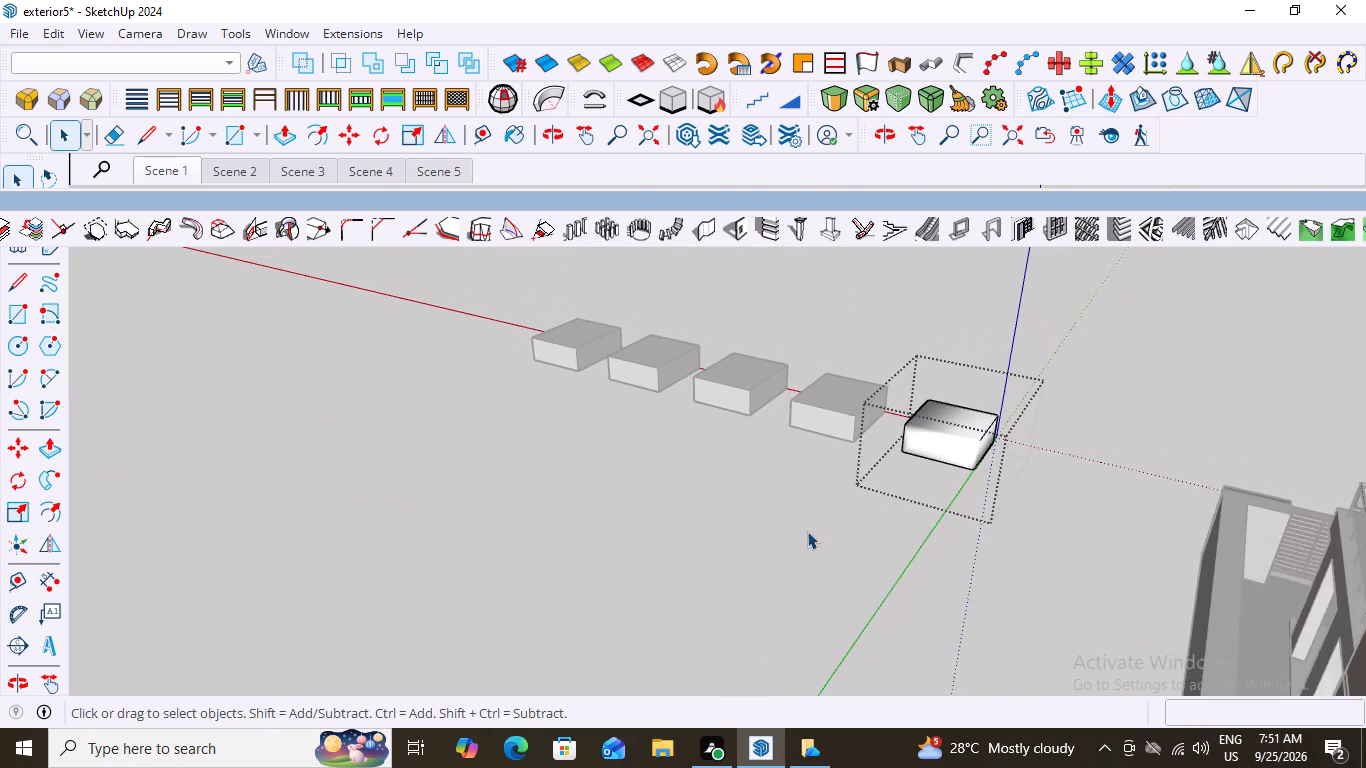
{"action": "scroll", "coordinate": [807, 531], "scroll_direction": "down", "scroll_amount": 4}
{"action": "middle_click_drag", "start_coordinate": [1060, 455], "coordinate": [547, 468]}
{"action": "scroll", "coordinate": [547, 468], "scroll_direction": "down", "scroll_amount": 14}
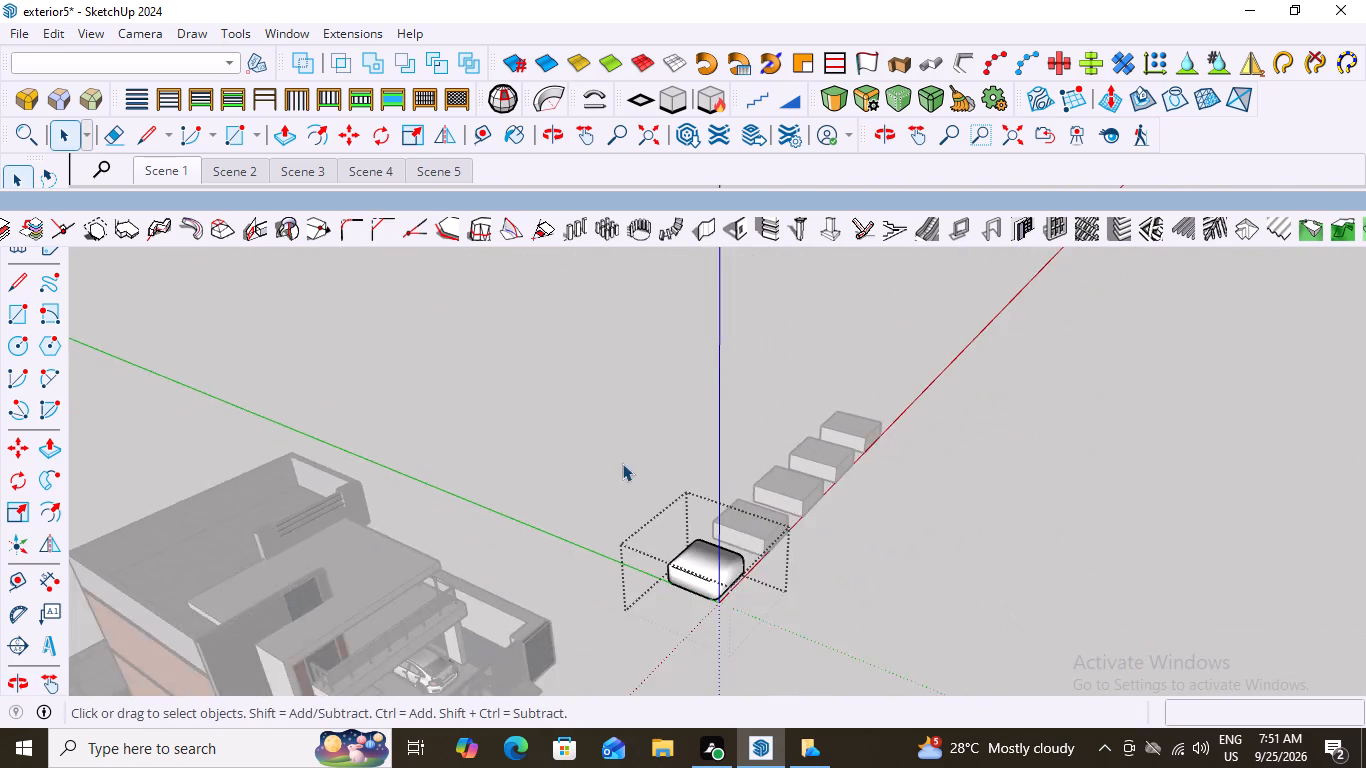
{"action": "scroll", "coordinate": [622, 463], "scroll_direction": "down", "scroll_amount": 13}
{"action": "middle_click", "coordinate": [732, 452]}
{"action": "middle_click_drag", "start_coordinate": [869, 527], "coordinate": [513, 453]}
{"action": "scroll", "coordinate": [876, 613], "scroll_direction": "up", "scroll_amount": 1}
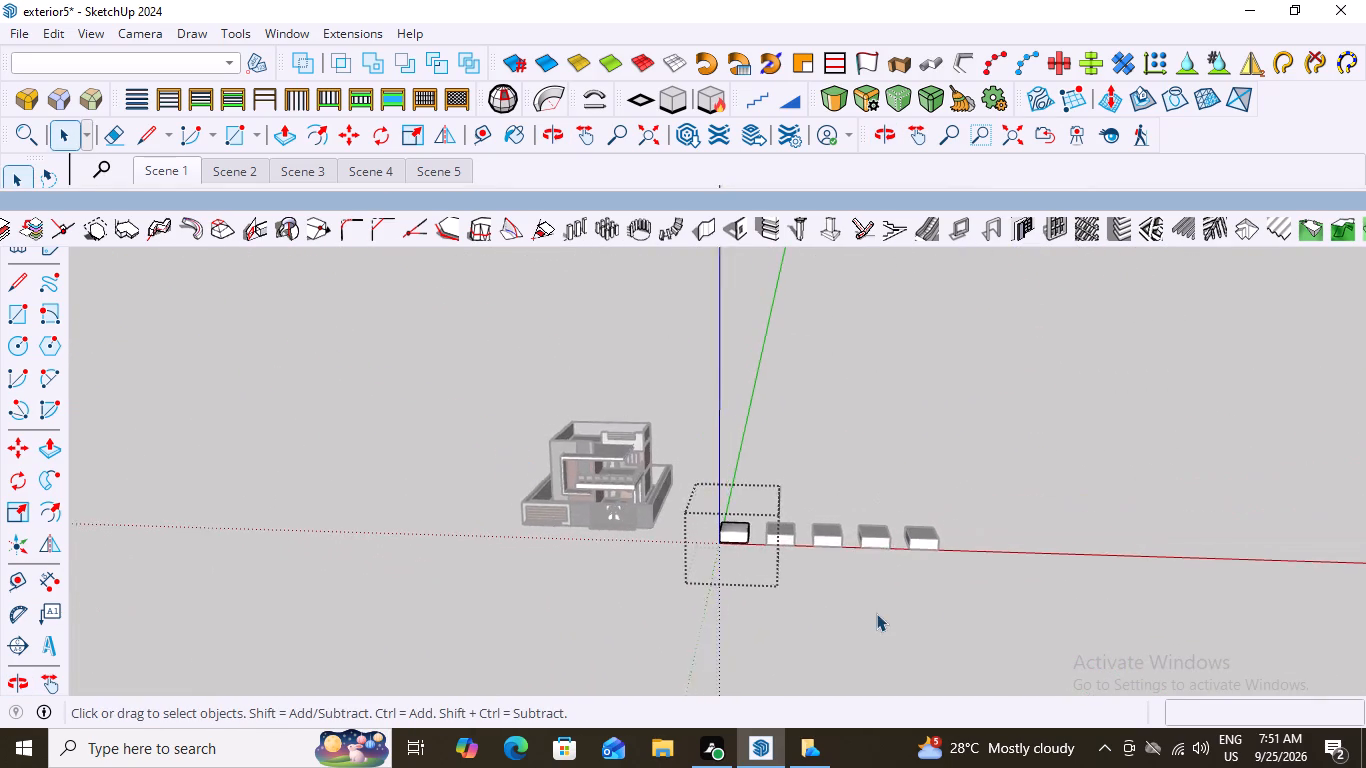
{"action": "scroll", "coordinate": [876, 613], "scroll_direction": "up", "scroll_amount": 8}
Close the first box's group.
{"action": "key", "text": "space"}
{"action": "triple_click", "coordinate": [847, 413]}
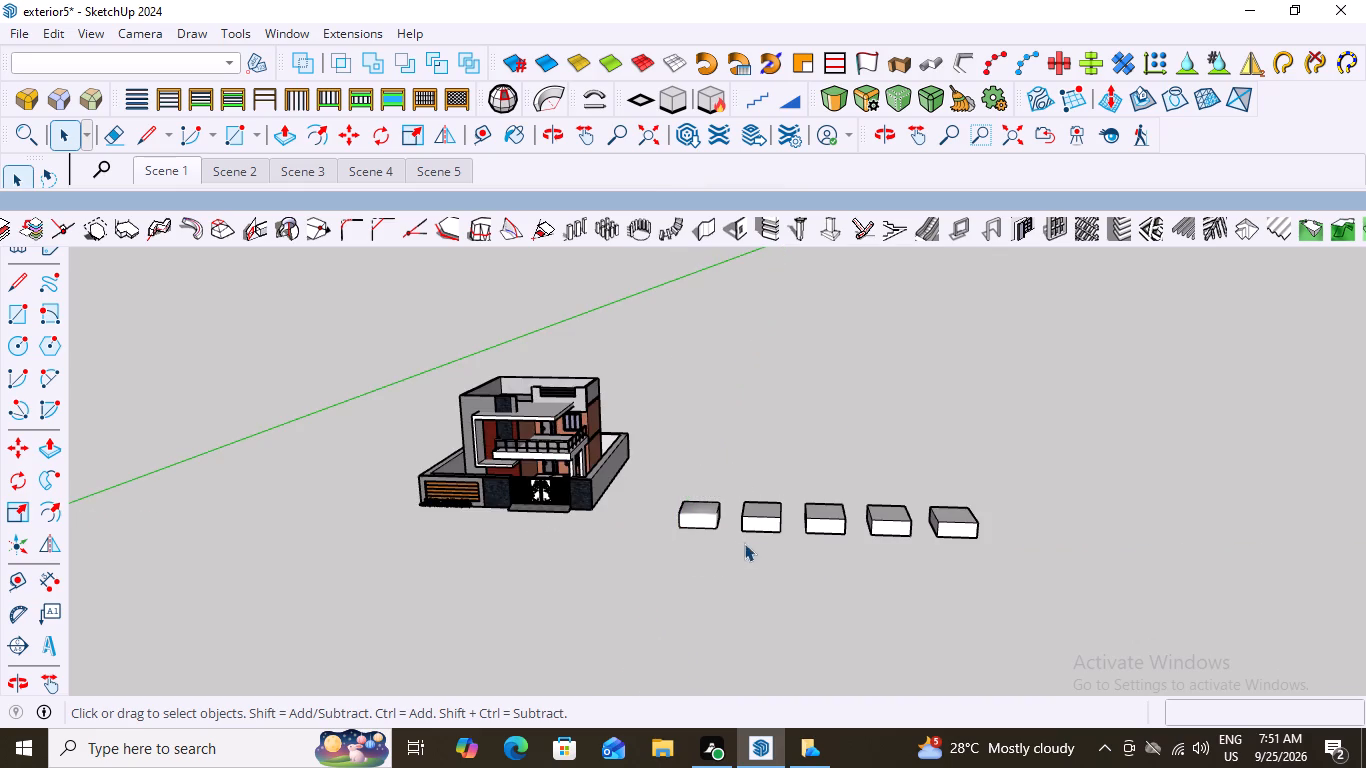
Compare the rounded first box with the four plain boxes in the row beside the house.
{"action": "middle_click_drag", "start_coordinate": [754, 542], "coordinate": [791, 539]}
{"action": "scroll", "coordinate": [715, 536], "scroll_direction": "up", "scroll_amount": 11}
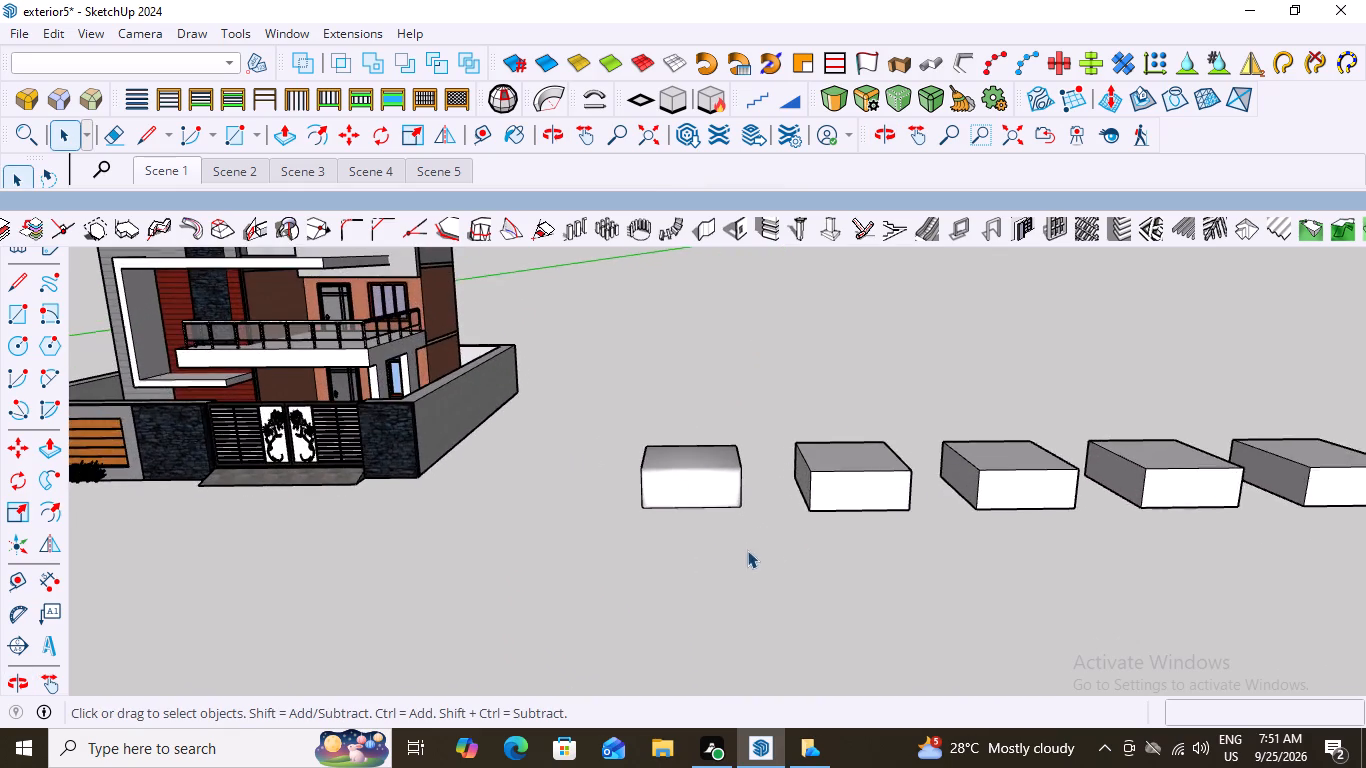
{"action": "middle_click_drag", "start_coordinate": [788, 538], "coordinate": [841, 544]}
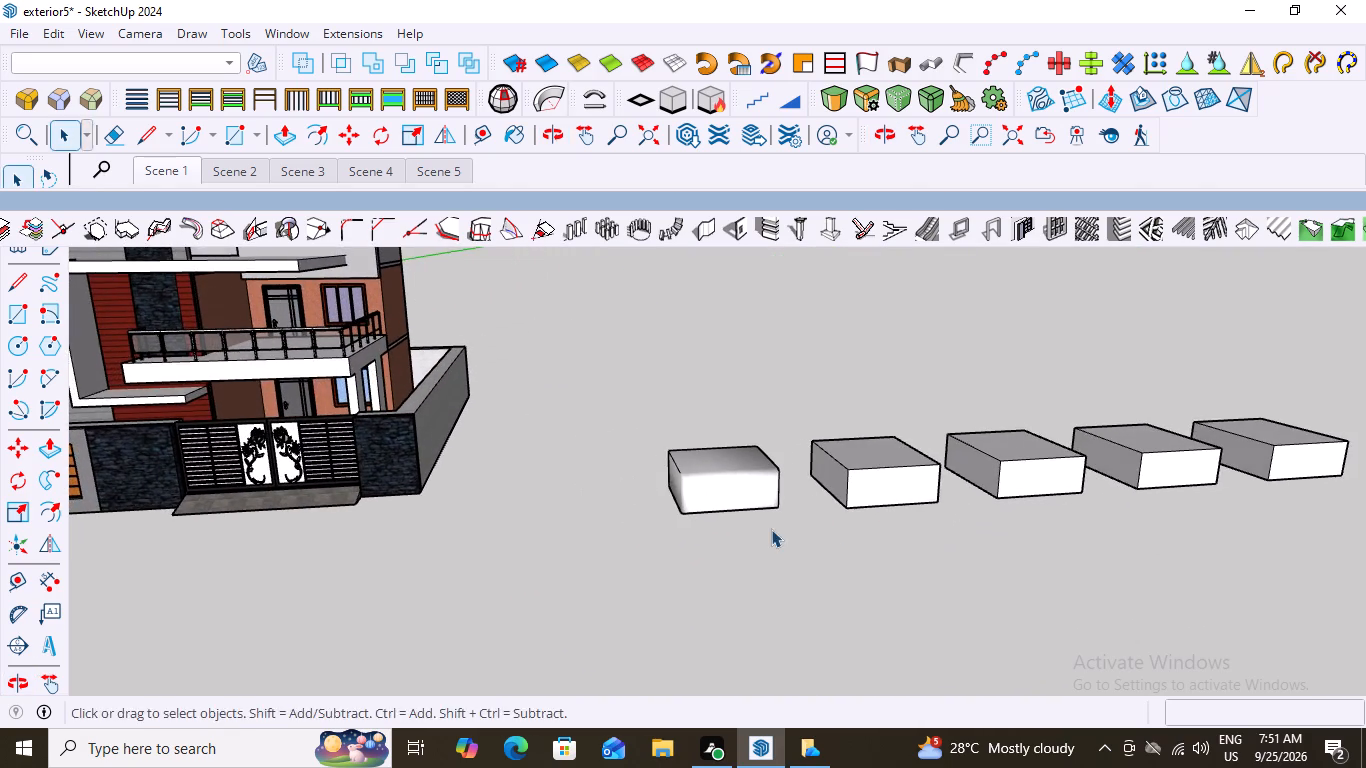
{"action": "middle_click", "coordinate": [753, 538]}
{"action": "scroll", "coordinate": [750, 539], "scroll_direction": "down", "scroll_amount": 13}
{"action": "scroll", "coordinate": [993, 591], "scroll_direction": "up", "scroll_amount": 2}
{"action": "middle_click_drag", "start_coordinate": [905, 596], "coordinate": [772, 594]}
{"action": "scroll", "coordinate": [799, 594], "scroll_direction": "up", "scroll_amount": 2}
{"action": "middle_click_drag", "start_coordinate": [739, 558], "coordinate": [778, 604]}
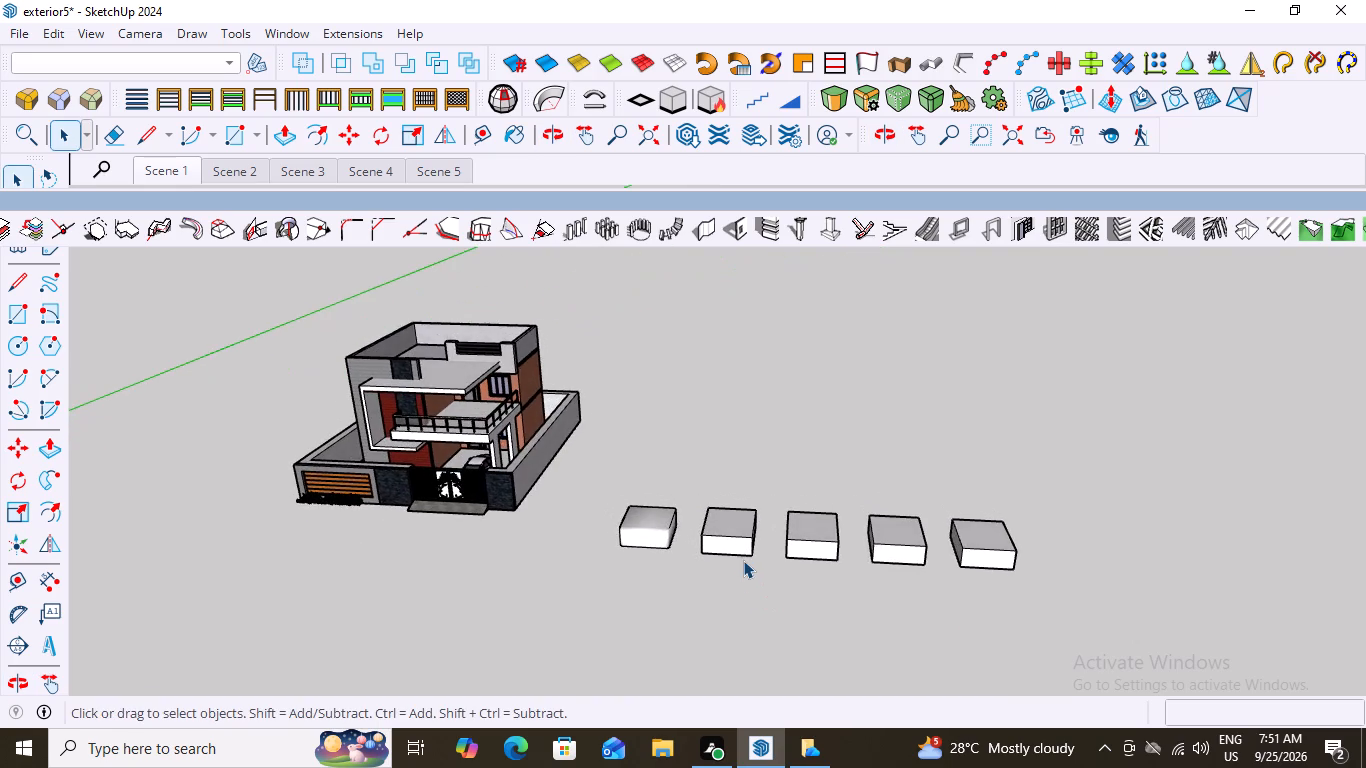
{"action": "scroll", "coordinate": [741, 558], "scroll_direction": "up", "scroll_amount": 4}
Open the group of the second box from the house and select all of its geometry.
{"action": "double_click", "coordinate": [737, 518]}
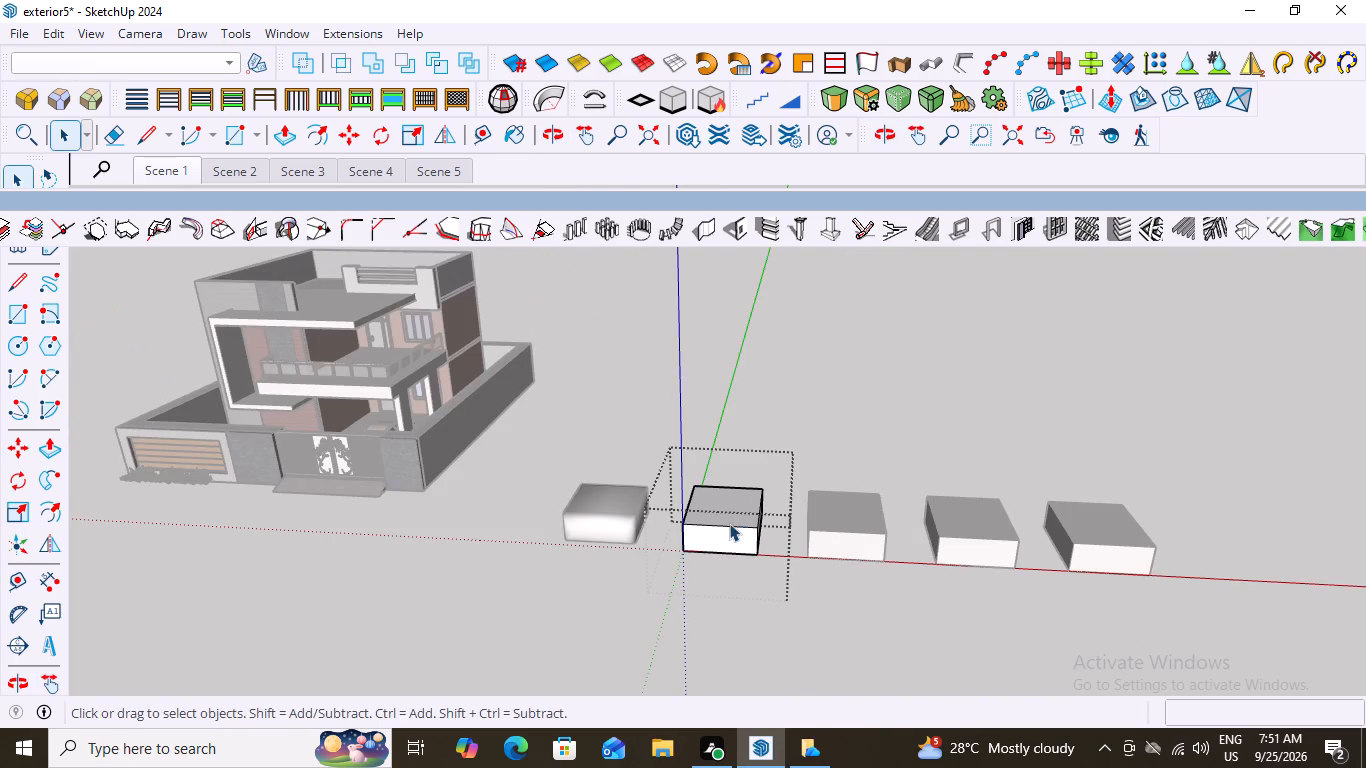
{"action": "triple_click", "coordinate": [729, 523]}
{"action": "left_click", "coordinate": [729, 523]}
{"action": "middle_click_drag", "start_coordinate": [735, 552], "coordinate": [633, 525]}
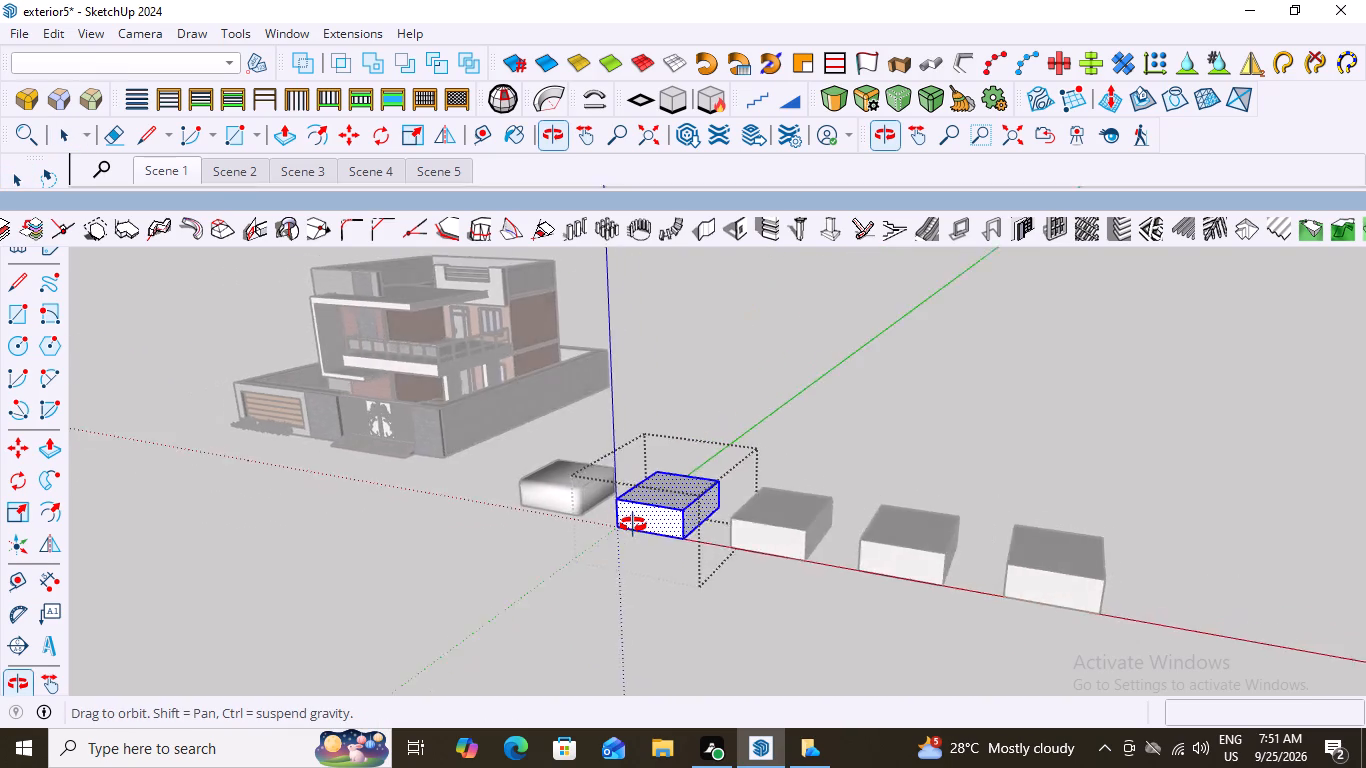
{"action": "middle_click_drag", "start_coordinate": [633, 525], "coordinate": [728, 532]}
{"action": "scroll", "coordinate": [728, 532], "scroll_direction": "up", "scroll_amount": 4}
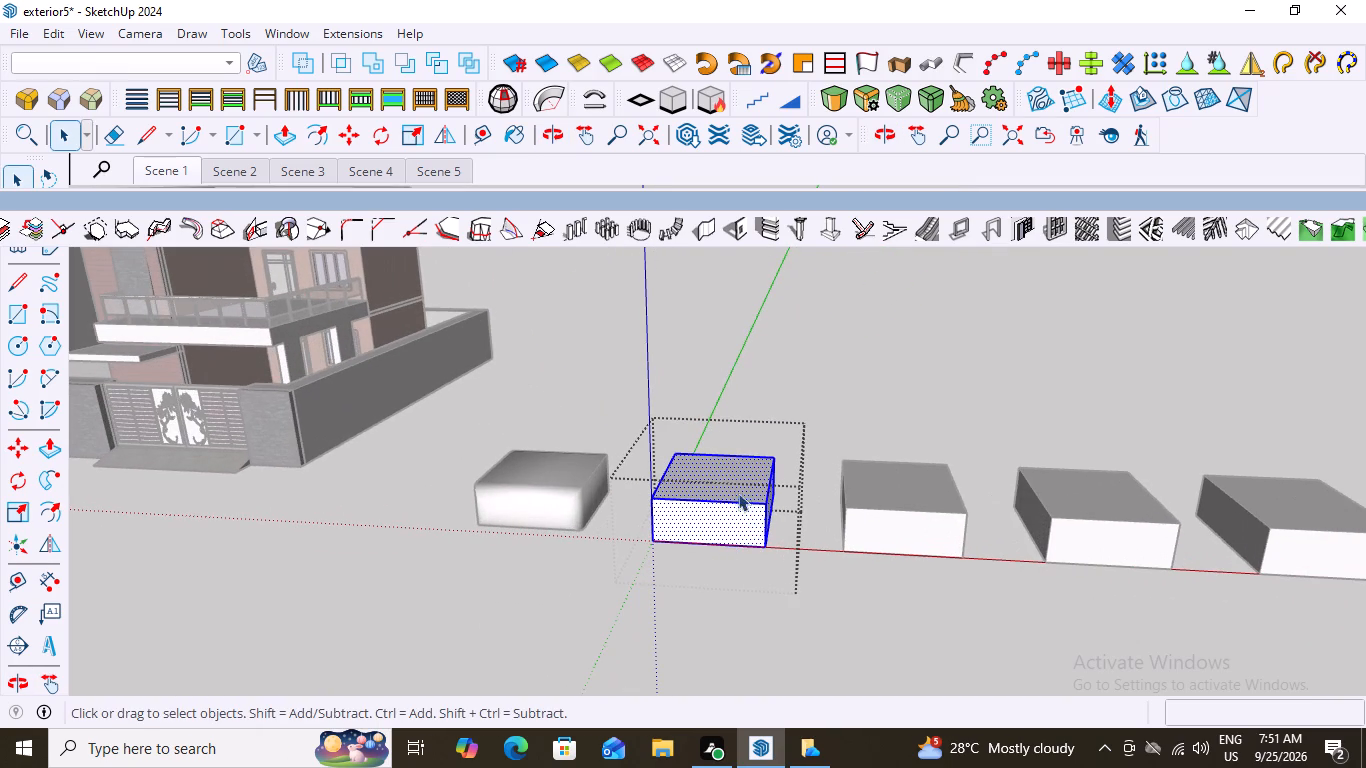
Round the three edges meeting at the second box's lower front corner farthest from the house, with offset 4' 6 9/16" and 6 segments.
{"action": "left_click", "coordinate": [733, 487]}
{"action": "scroll", "coordinate": [777, 545], "scroll_direction": "up", "scroll_amount": 3}
{"action": "left_click", "coordinate": [738, 468]}
{"action": "scroll", "coordinate": [757, 512], "scroll_direction": "up", "scroll_amount": 5}
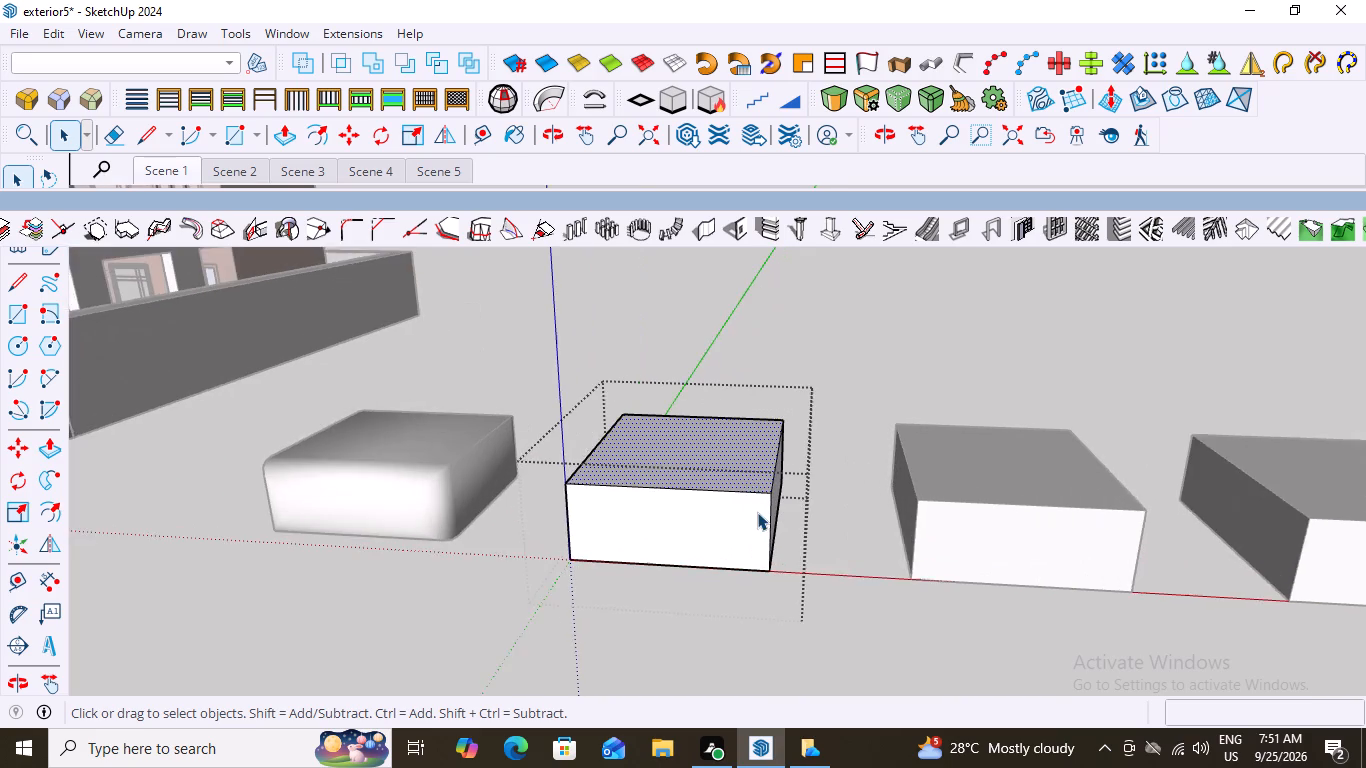
{"action": "scroll", "coordinate": [757, 512], "scroll_direction": "up", "scroll_amount": 1}
{"action": "left_click", "coordinate": [773, 521]}
{"action": "middle_click_drag", "start_coordinate": [801, 517], "coordinate": [687, 514]}
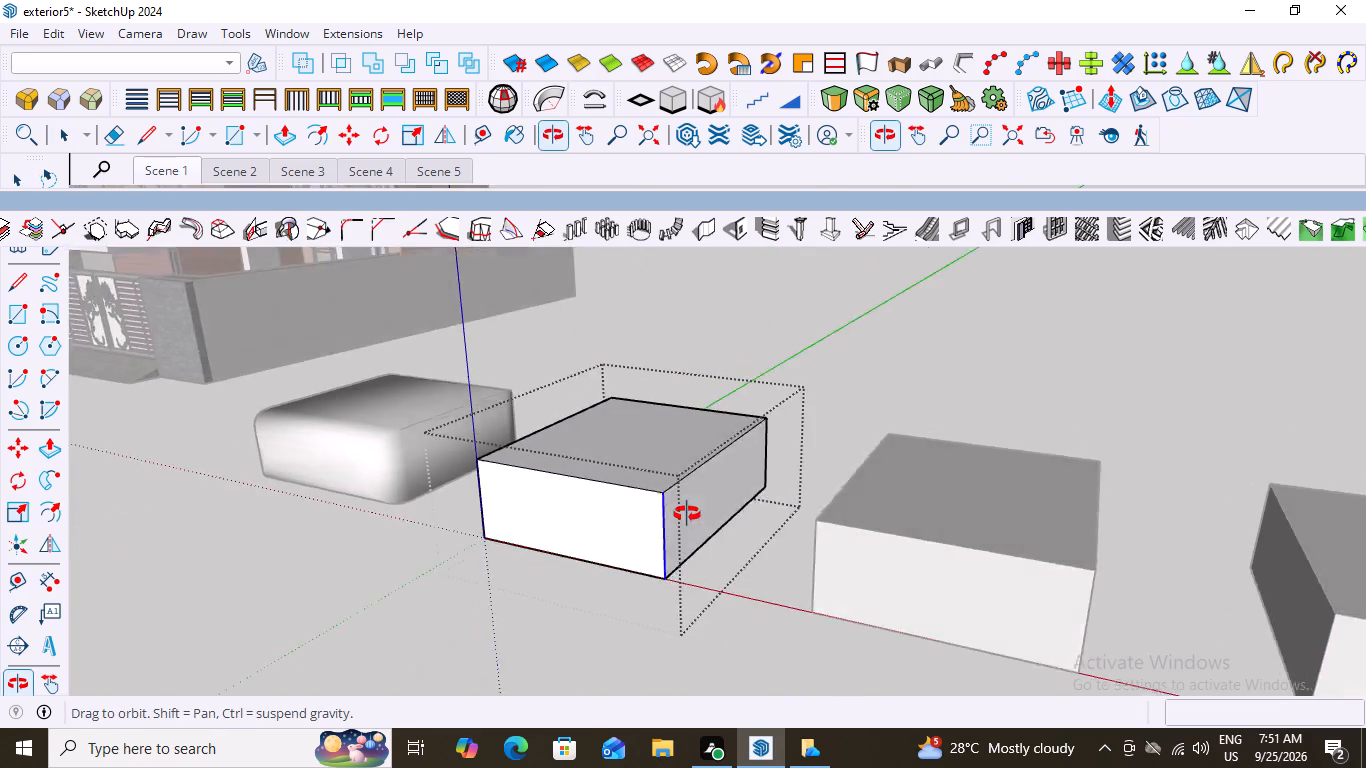
{"action": "middle_click_drag", "start_coordinate": [687, 514], "coordinate": [707, 511]}
{"action": "scroll", "coordinate": [686, 568], "scroll_direction": "up", "scroll_amount": 5}
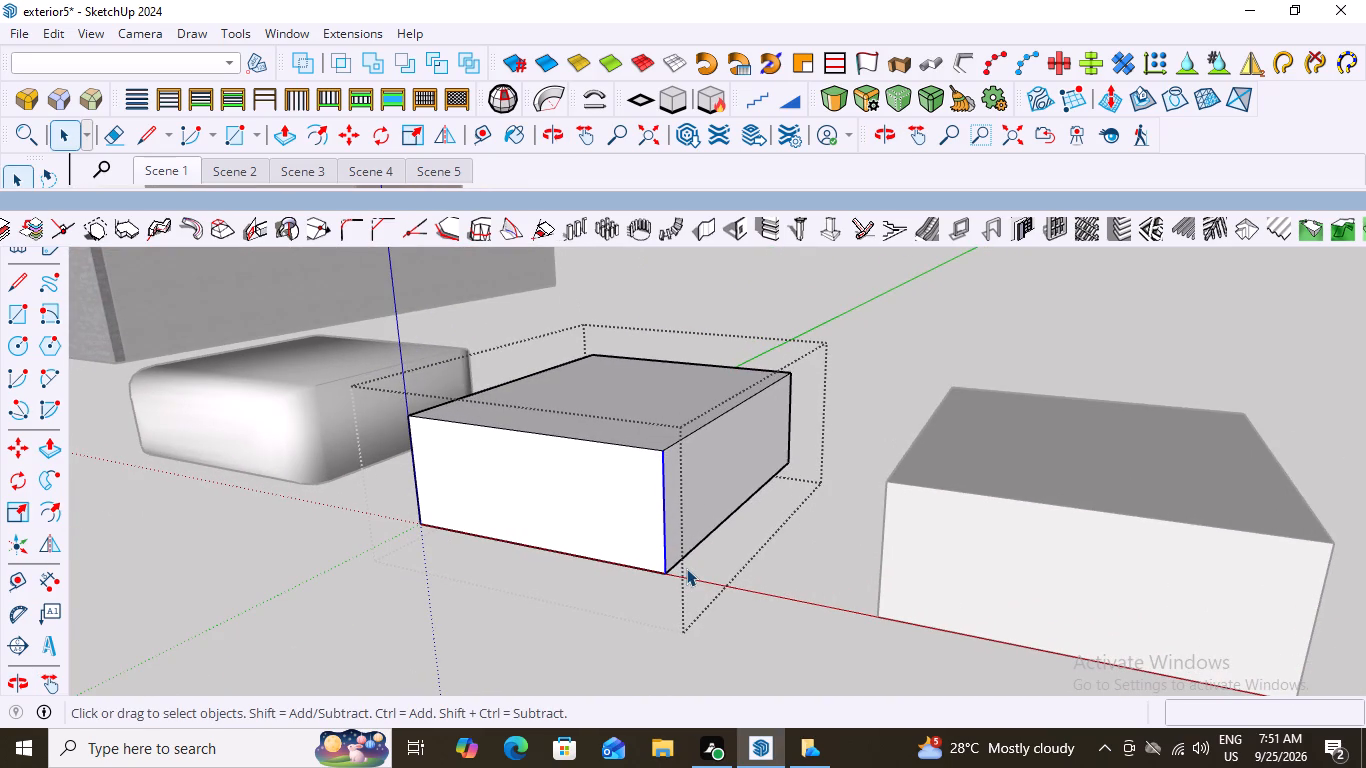
{"action": "key", "text": "l"}
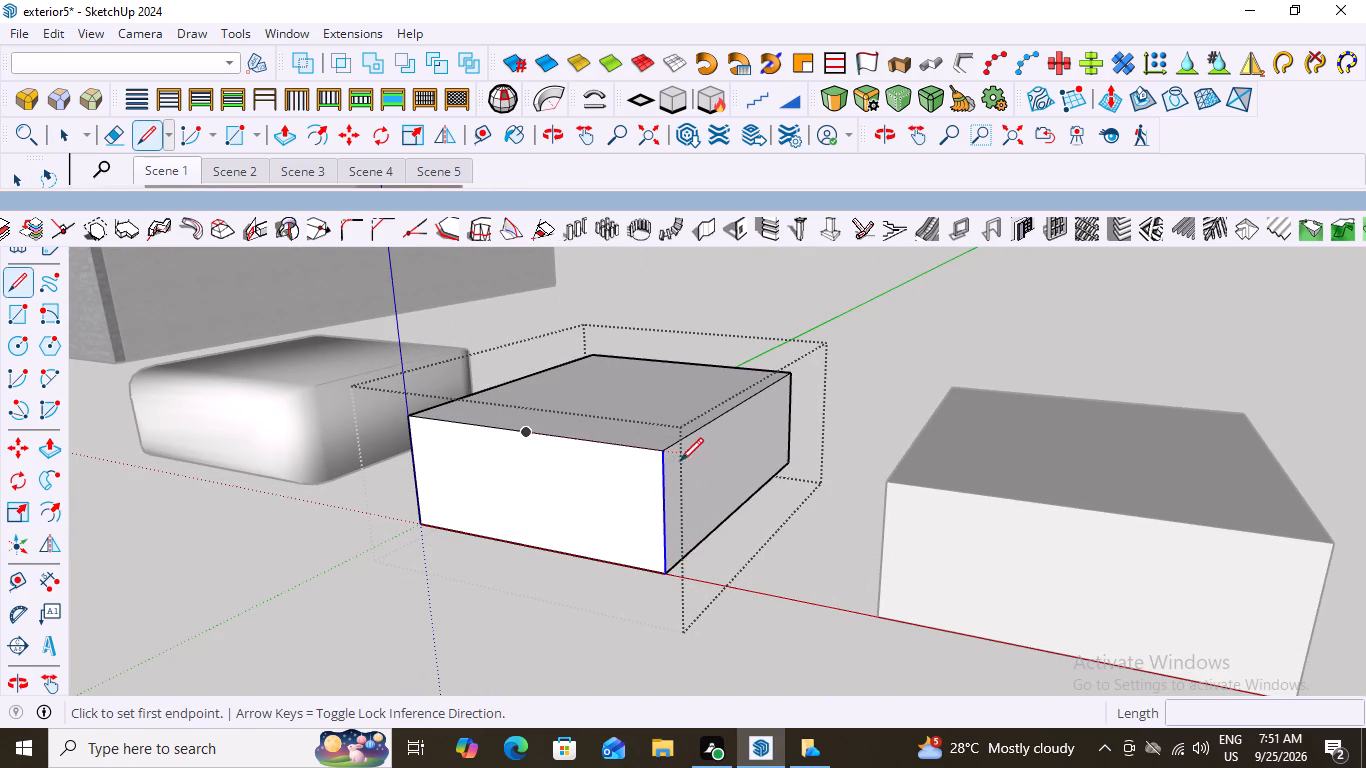
{"action": "key", "text": "space"}
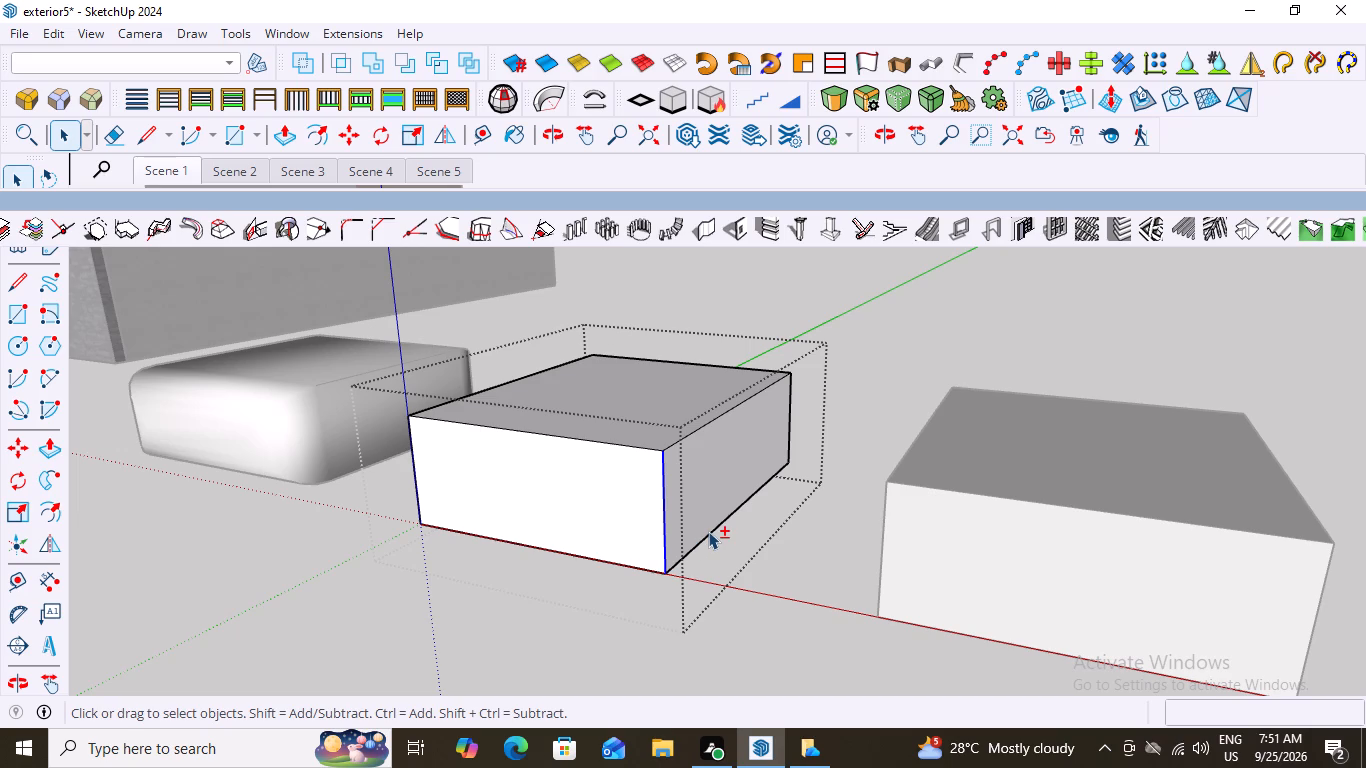
{"action": "left_click", "coordinate": [709, 533], "text": "shift"}
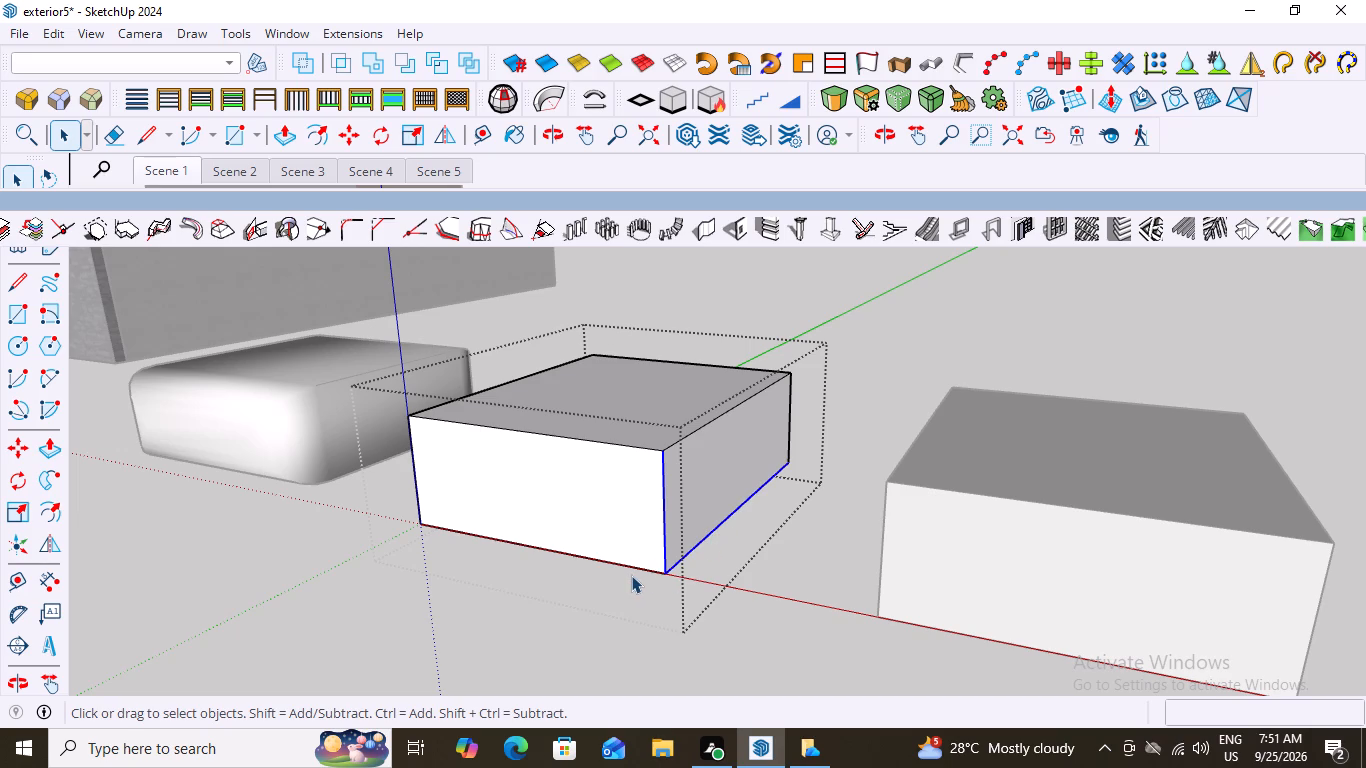
{"action": "left_click", "coordinate": [622, 564], "text": "shift"}
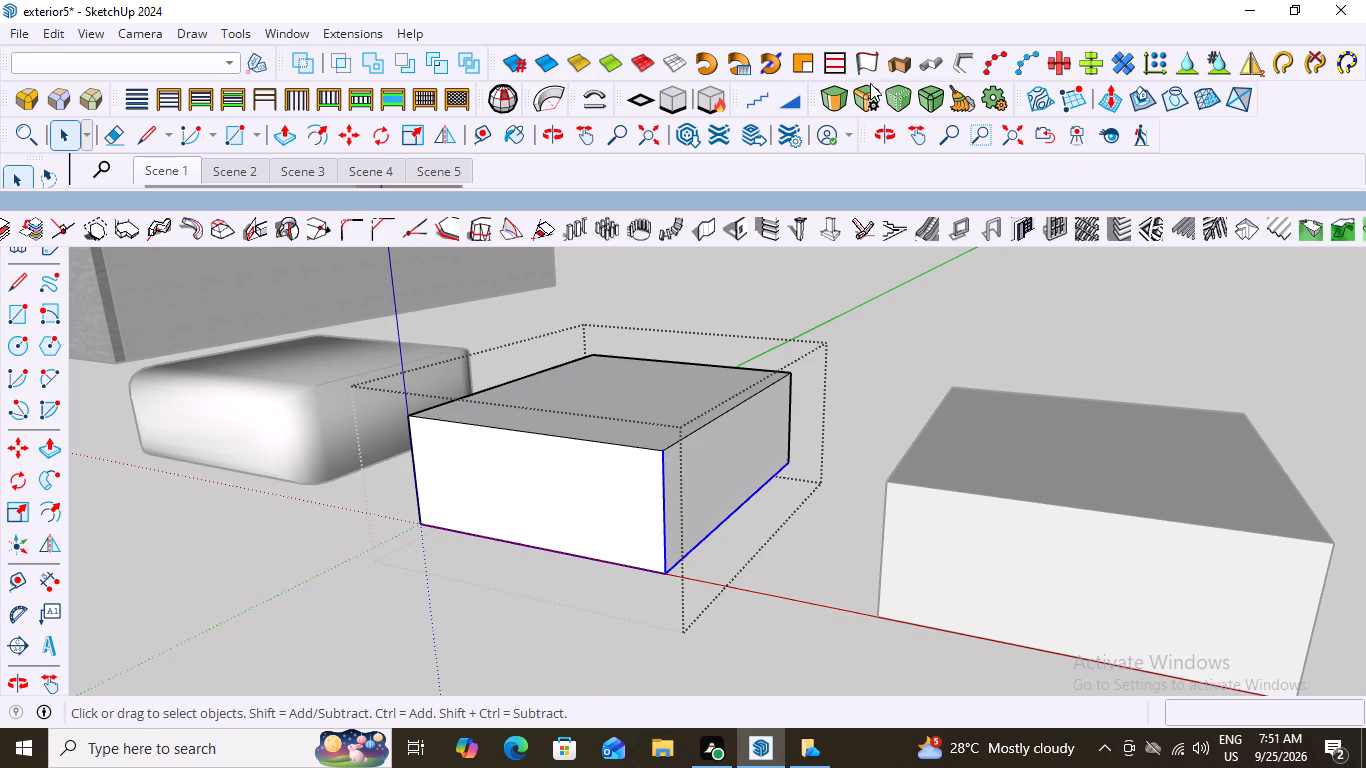
{"action": "left_click", "coordinate": [843, 103]}
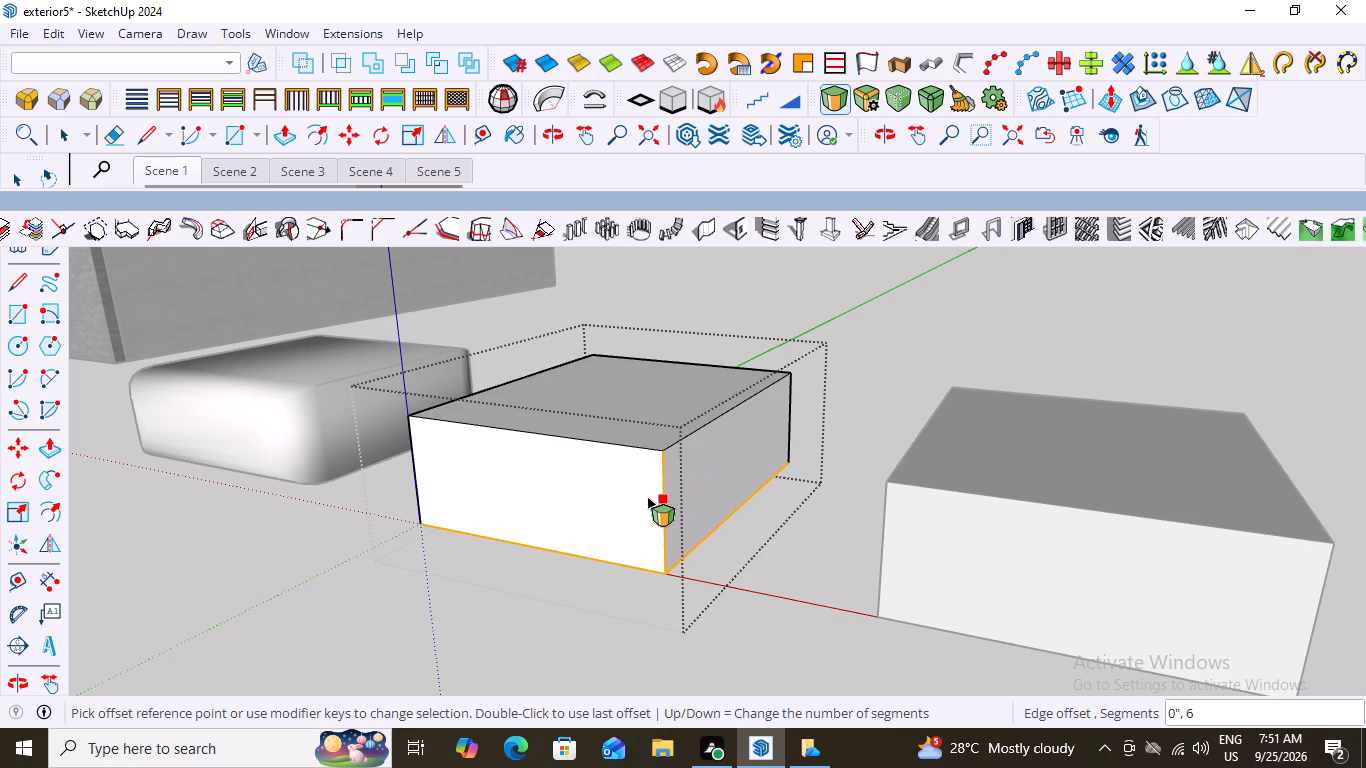
{"action": "left_click_drag", "start_coordinate": [655, 496], "coordinate": [631, 389]}
{"action": "middle_click_drag", "start_coordinate": [586, 521], "coordinate": [838, 521]}
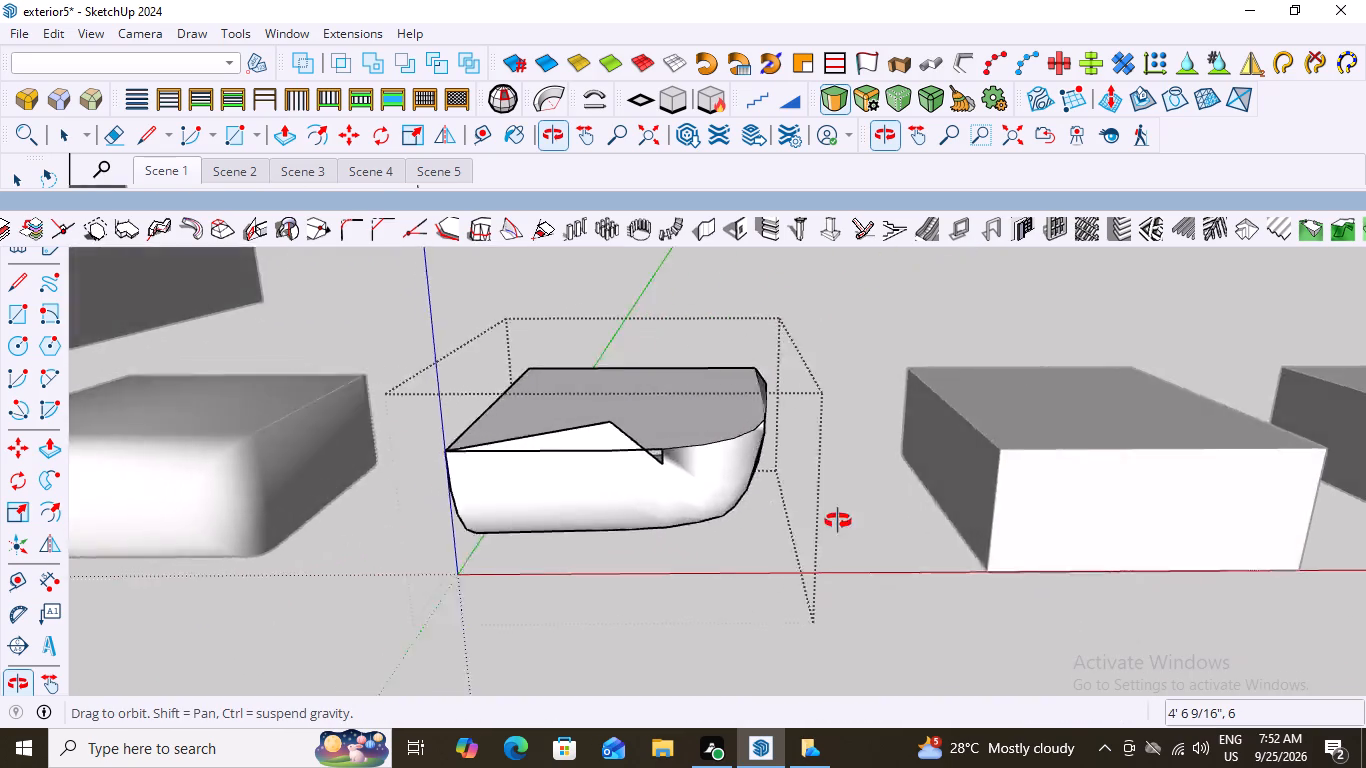
{"action": "middle_click_drag", "start_coordinate": [838, 521], "coordinate": [669, 543]}
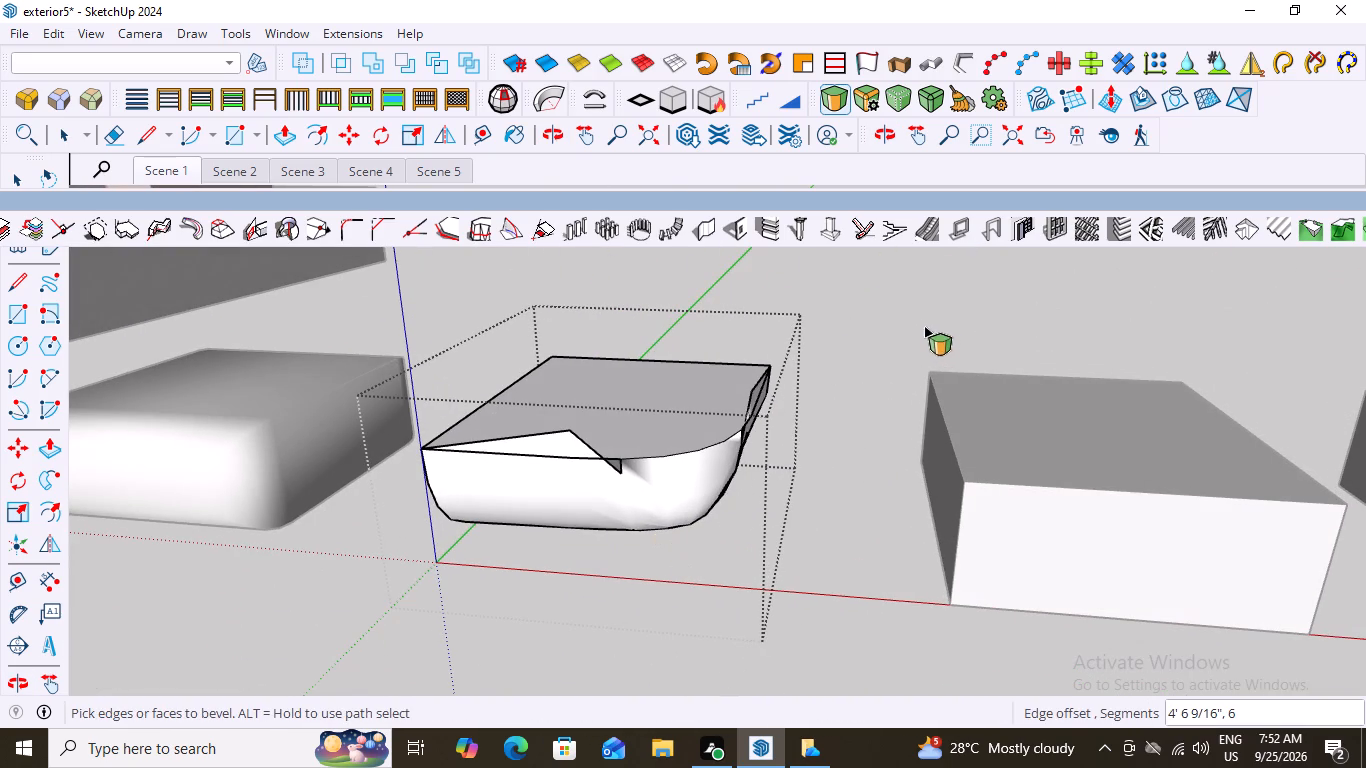
{"action": "key", "text": "space"}
{"action": "left_click", "coordinate": [886, 309]}
In the second box's group, round the three edges meeting at the rear lower corner nearest the house, offset about 1' 10 3/8", 6 segments, and close the group.
{"action": "middle_click_drag", "start_coordinate": [563, 459], "coordinate": [1005, 530]}
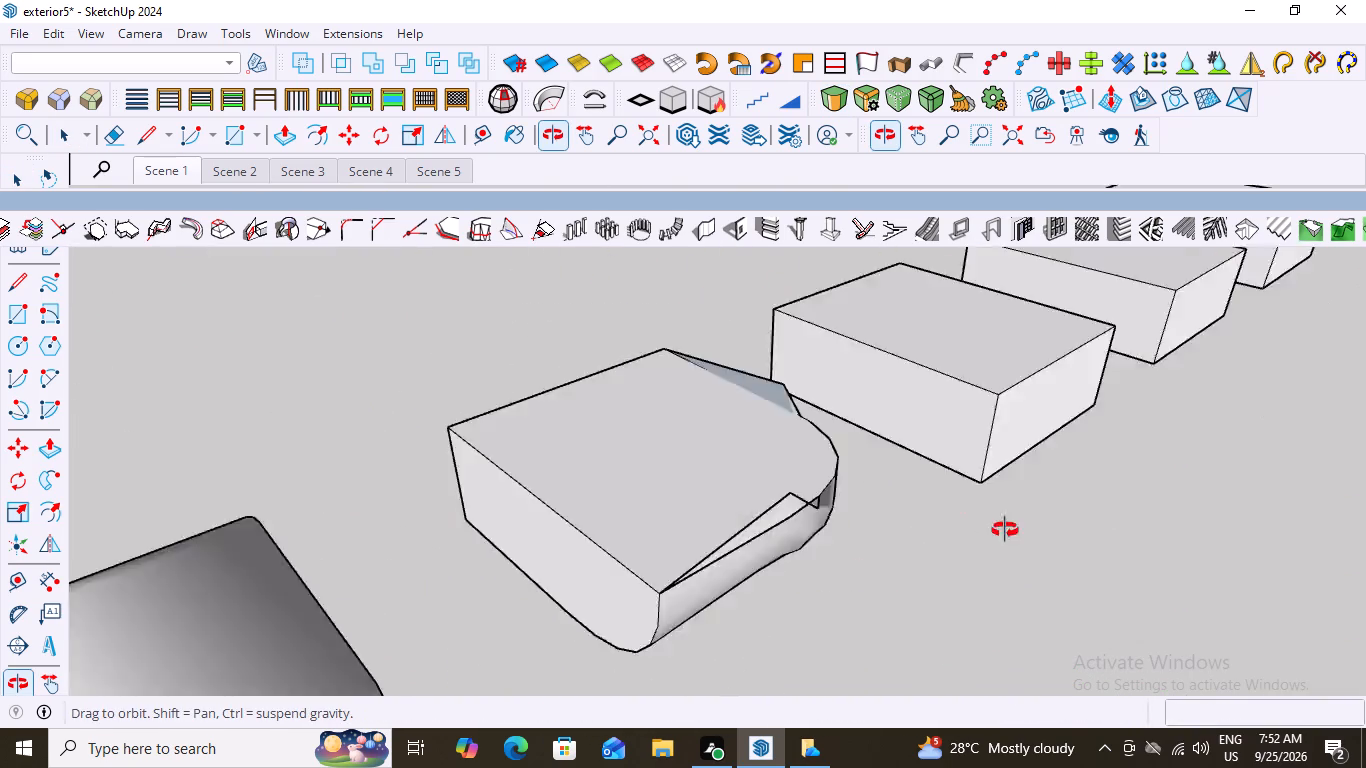
{"action": "middle_click_drag", "start_coordinate": [1005, 530], "coordinate": [1102, 516]}
{"action": "scroll", "coordinate": [690, 486], "scroll_direction": "down", "scroll_amount": 2}
{"action": "middle_click_drag", "start_coordinate": [687, 516], "coordinate": [985, 472]}
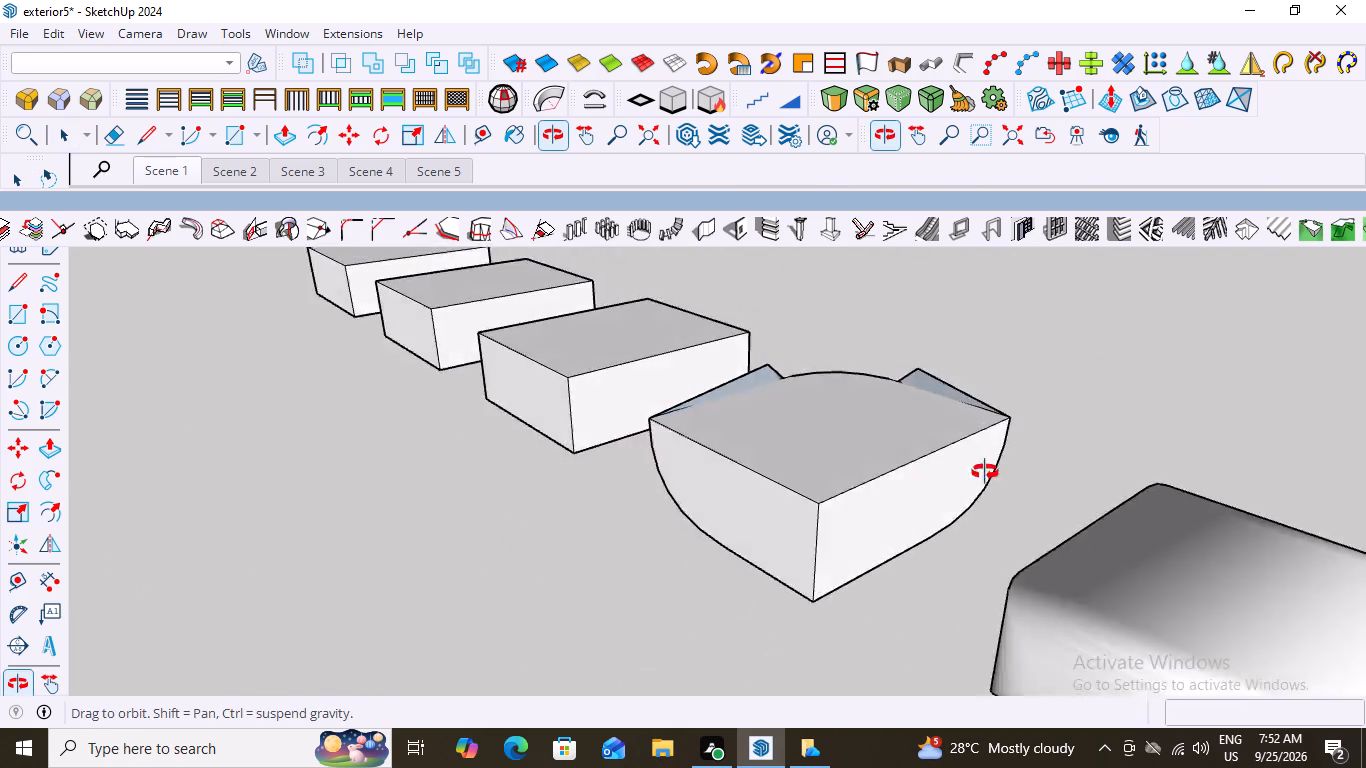
{"action": "middle_click_drag", "start_coordinate": [985, 472], "coordinate": [1070, 415]}
{"action": "middle_click_drag", "start_coordinate": [816, 485], "coordinate": [720, 489]}
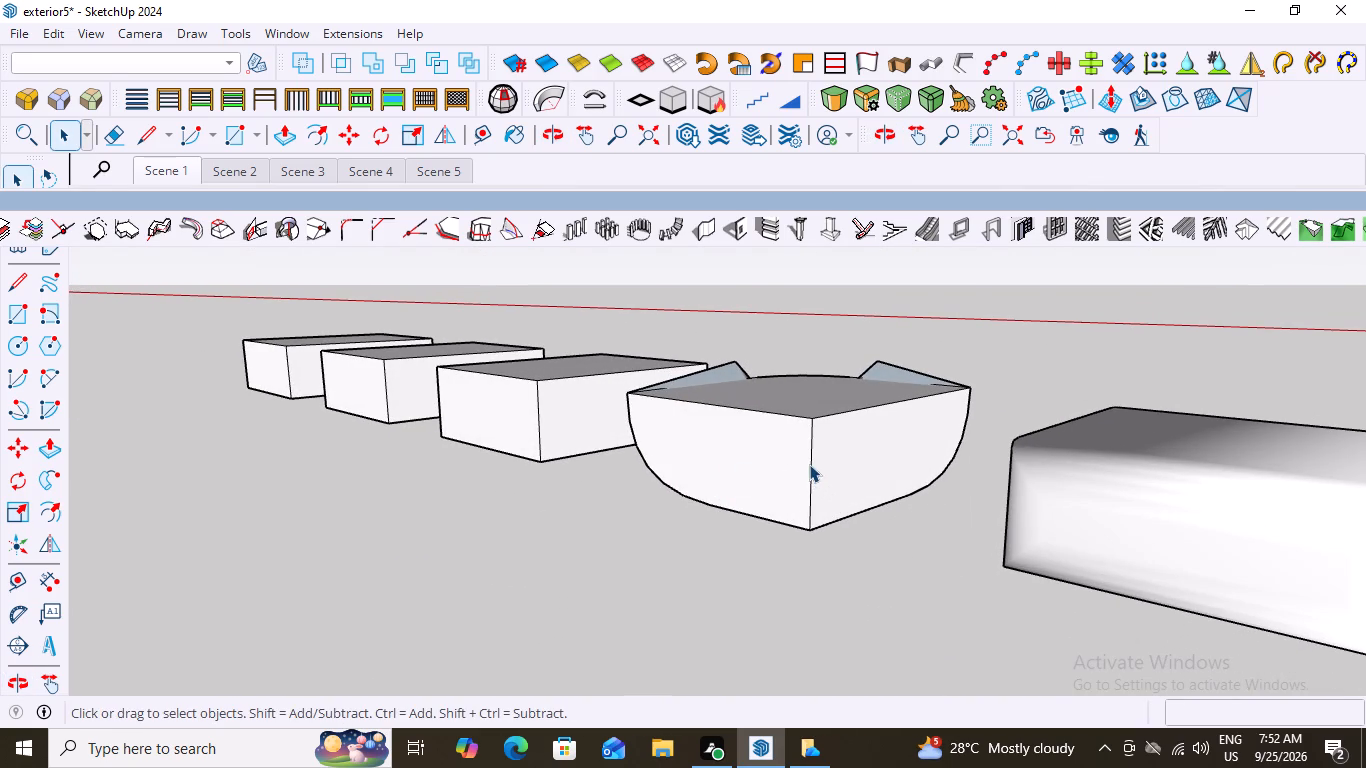
{"action": "left_click", "coordinate": [809, 464]}
{"action": "left_click", "coordinate": [809, 484]}
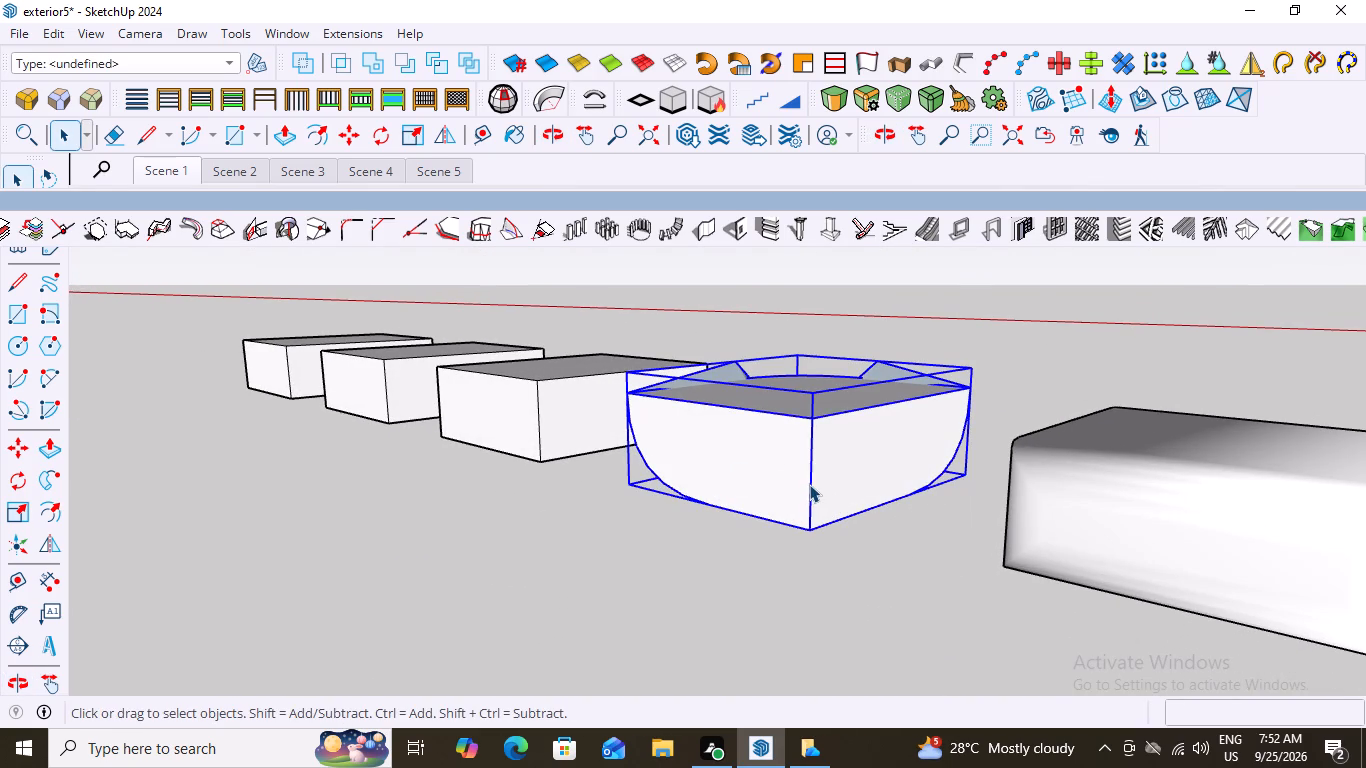
{"action": "double_click", "coordinate": [809, 484]}
{"action": "left_click", "coordinate": [809, 482]}
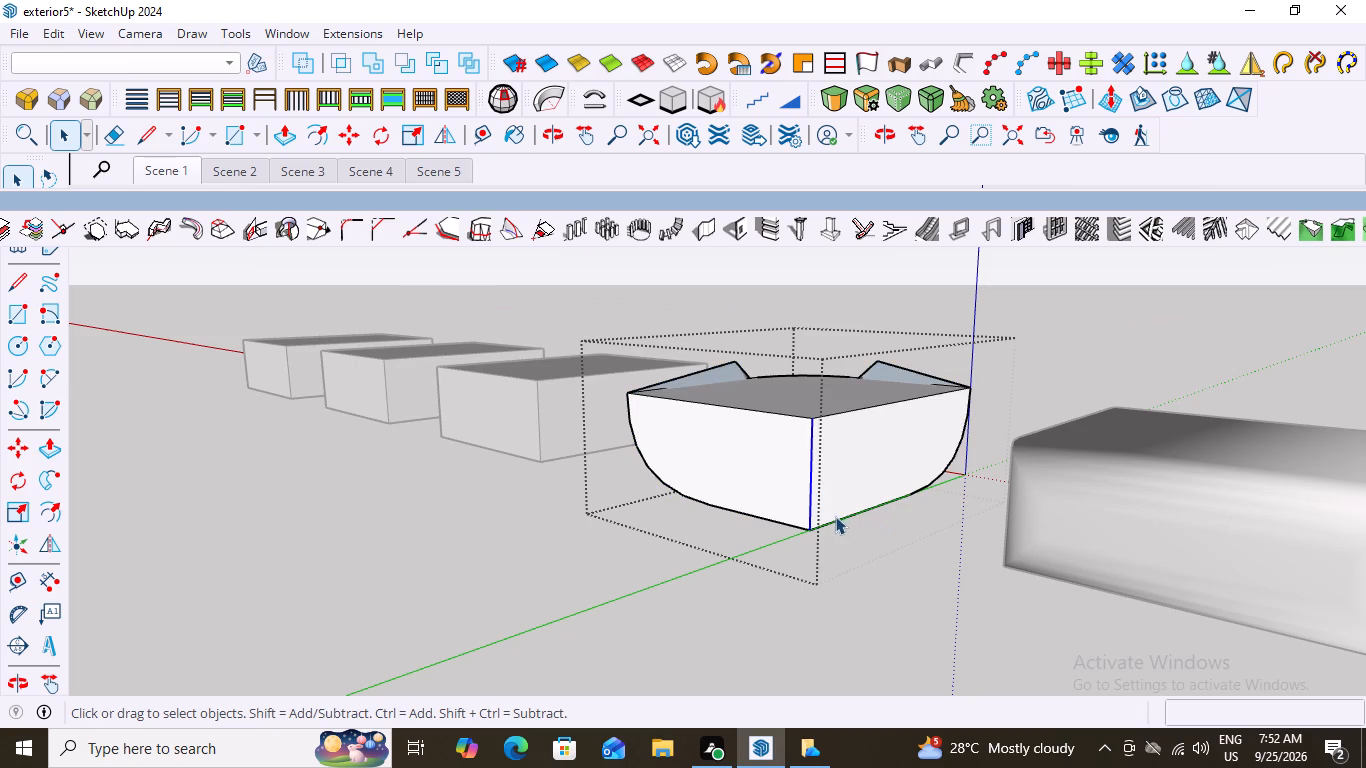
{"action": "scroll", "coordinate": [790, 526], "scroll_direction": "up", "scroll_amount": 6}
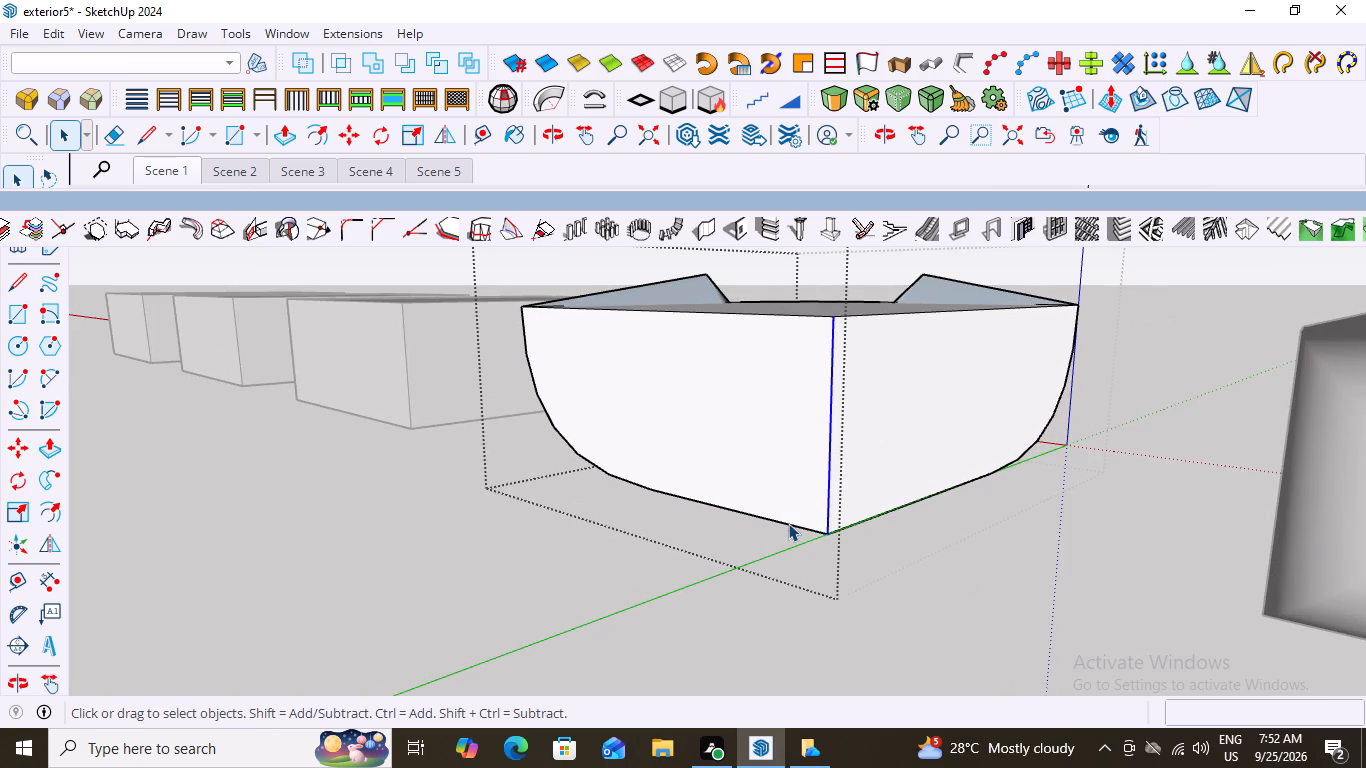
{"action": "left_click", "coordinate": [796, 525], "text": "shift"}
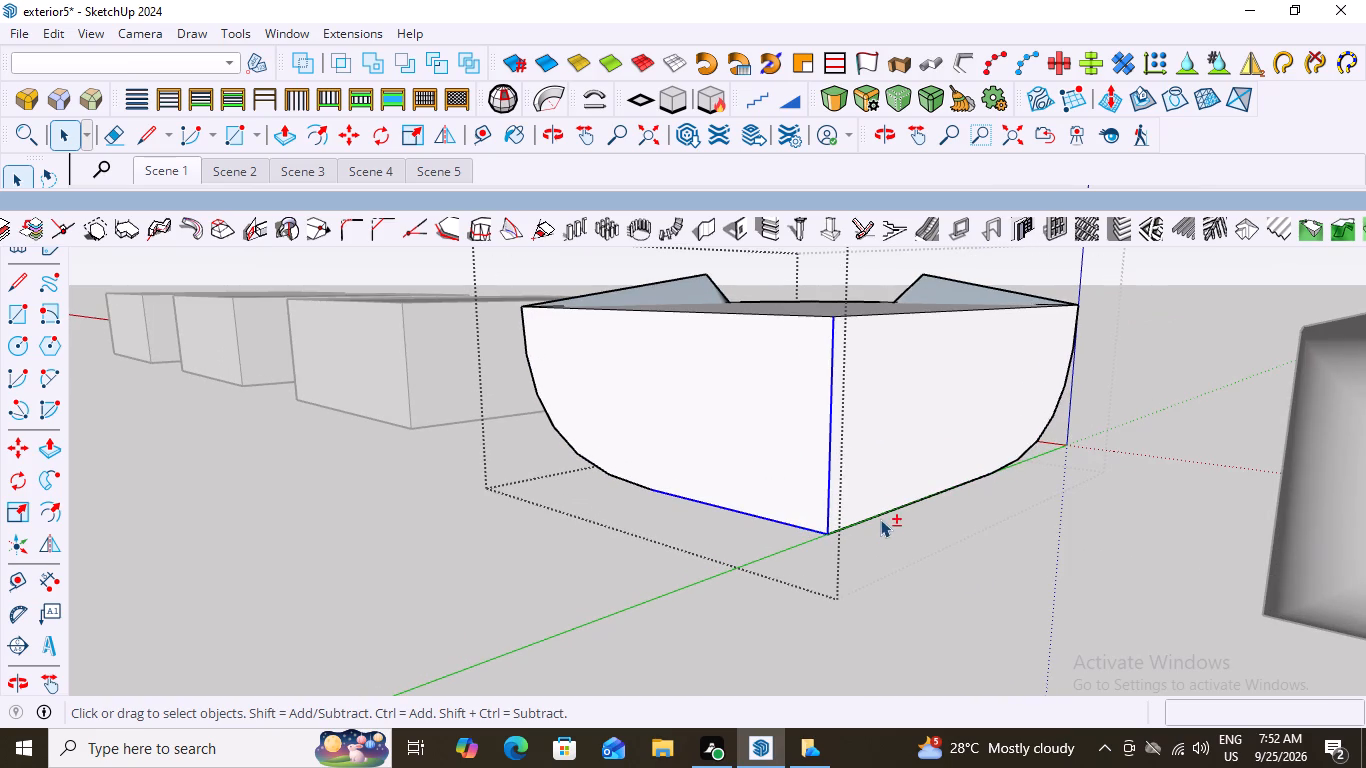
{"action": "left_click", "coordinate": [889, 510], "text": "shift"}
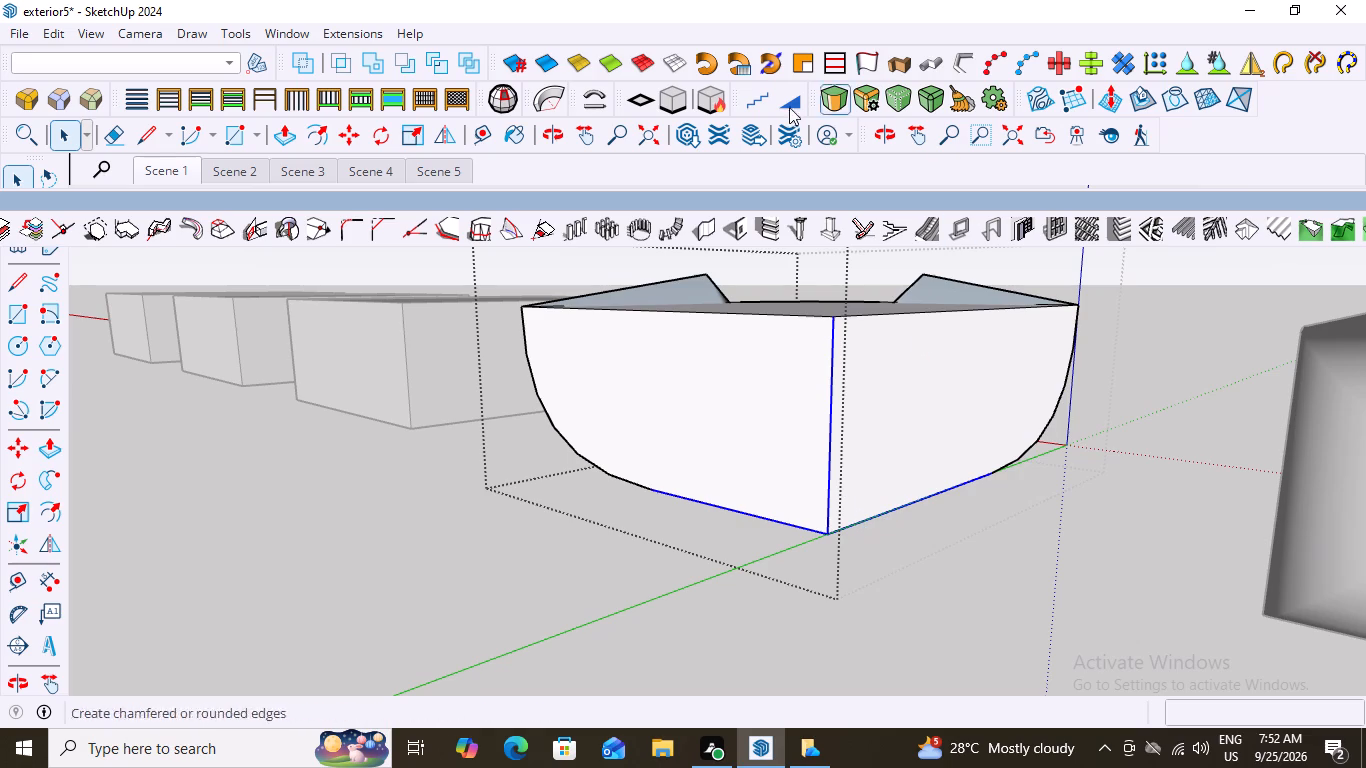
{"action": "left_click", "coordinate": [831, 93]}
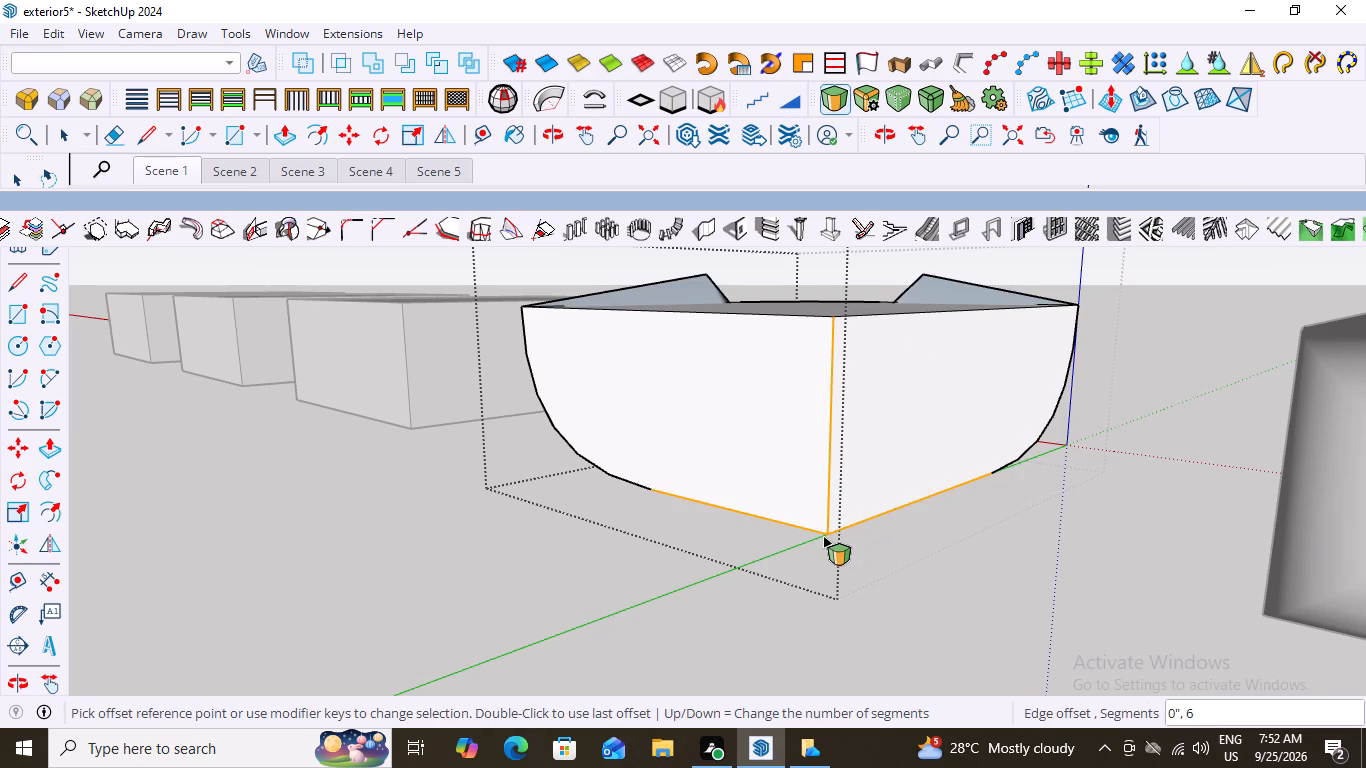
{"action": "left_click_drag", "start_coordinate": [854, 524], "coordinate": [899, 403]}
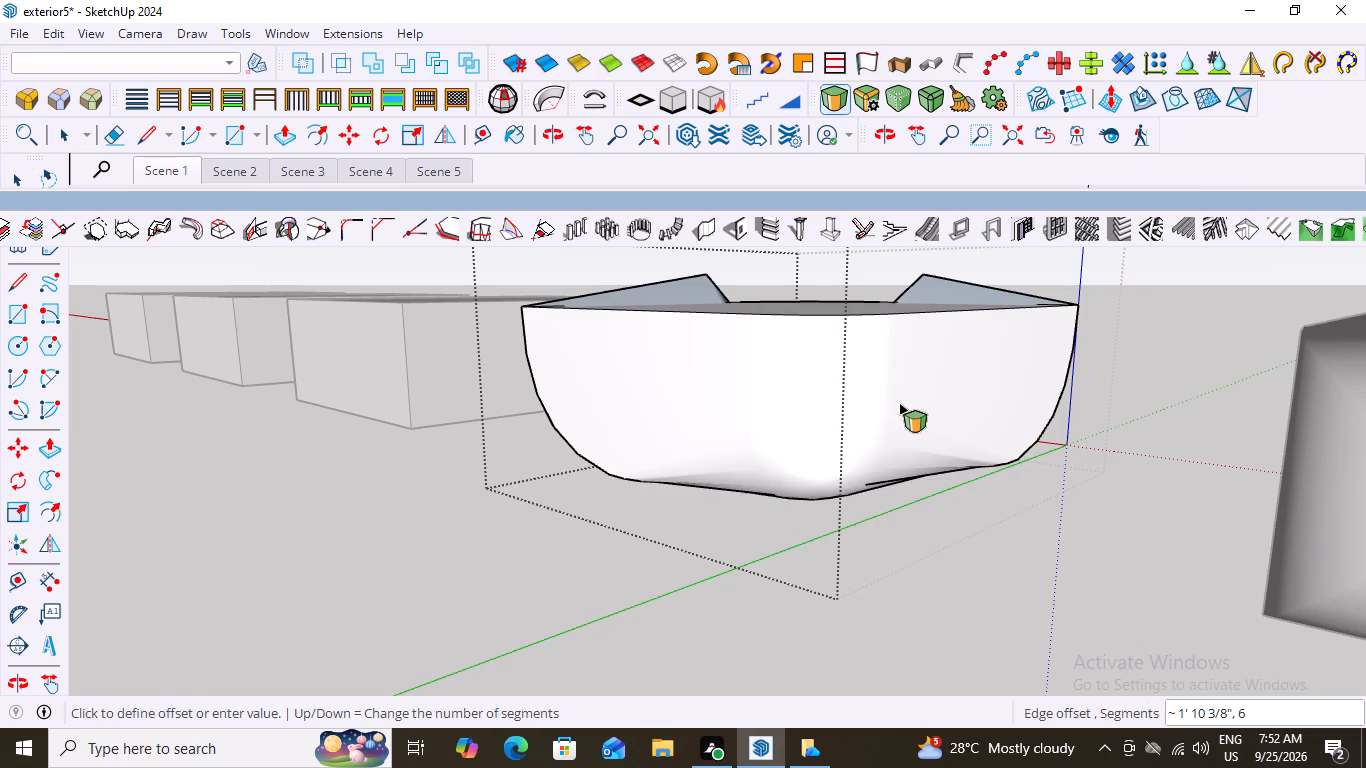
{"action": "scroll", "coordinate": [767, 546], "scroll_direction": "down", "scroll_amount": 7}
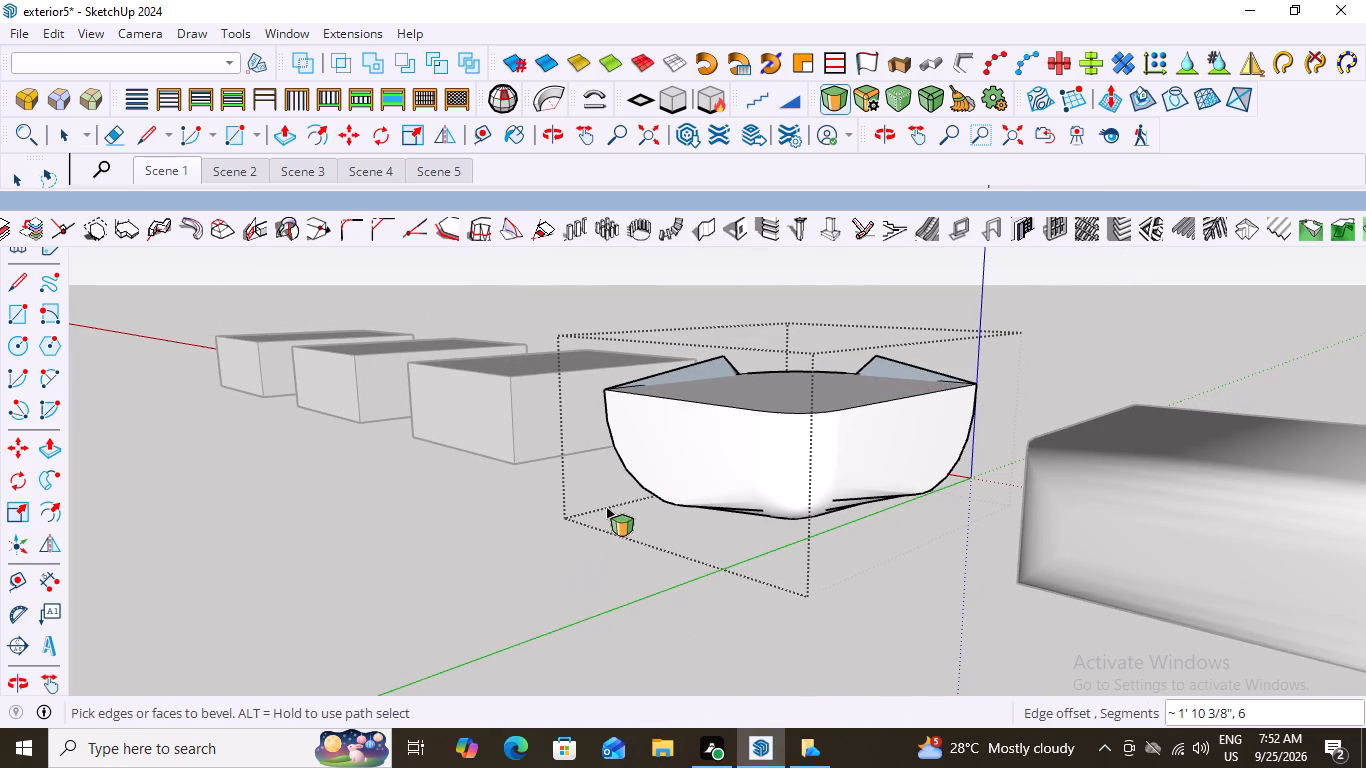
{"action": "key", "text": "space"}
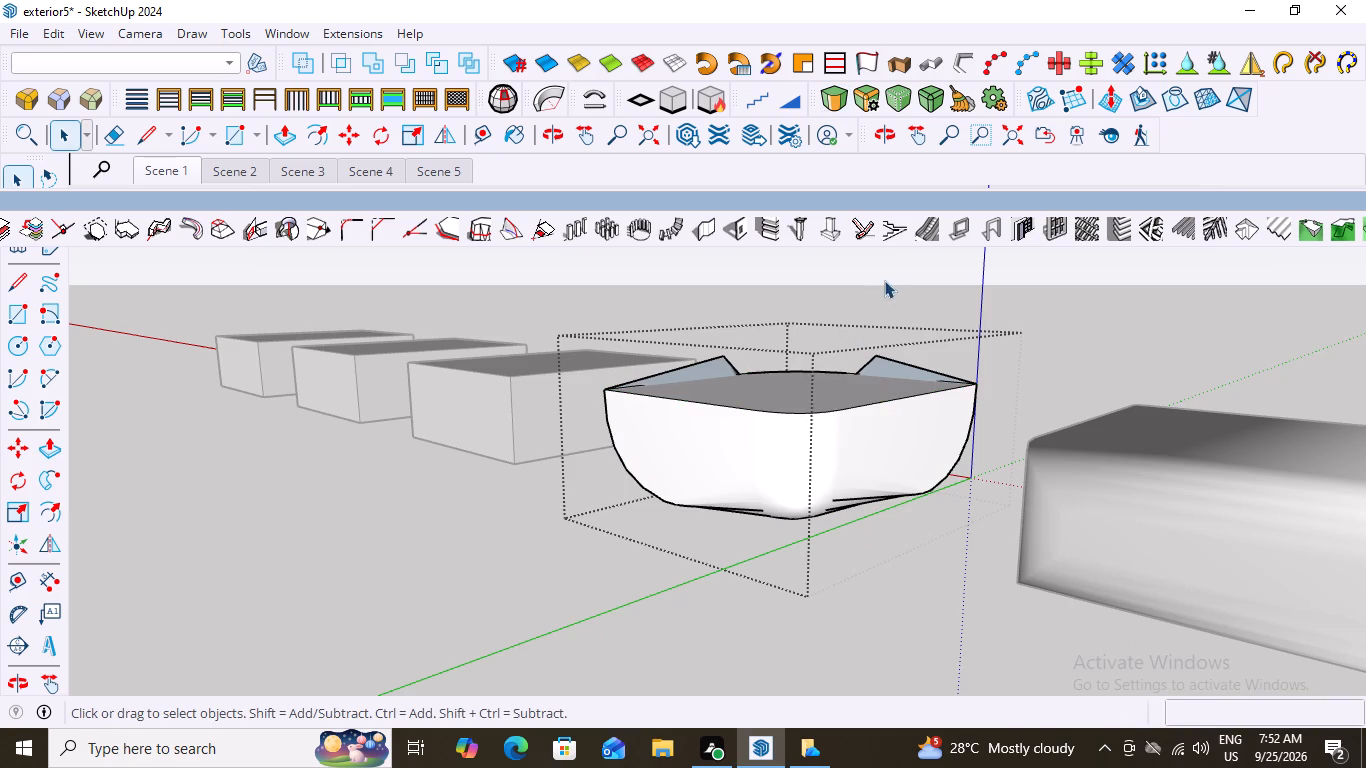
{"action": "double_click", "coordinate": [883, 280]}
Compare the two rounded boxes with the three plain boxes in the row beside the house.
{"action": "middle_click_drag", "start_coordinate": [596, 601], "coordinate": [718, 618]}
{"action": "scroll", "coordinate": [721, 616], "scroll_direction": "down", "scroll_amount": 2}
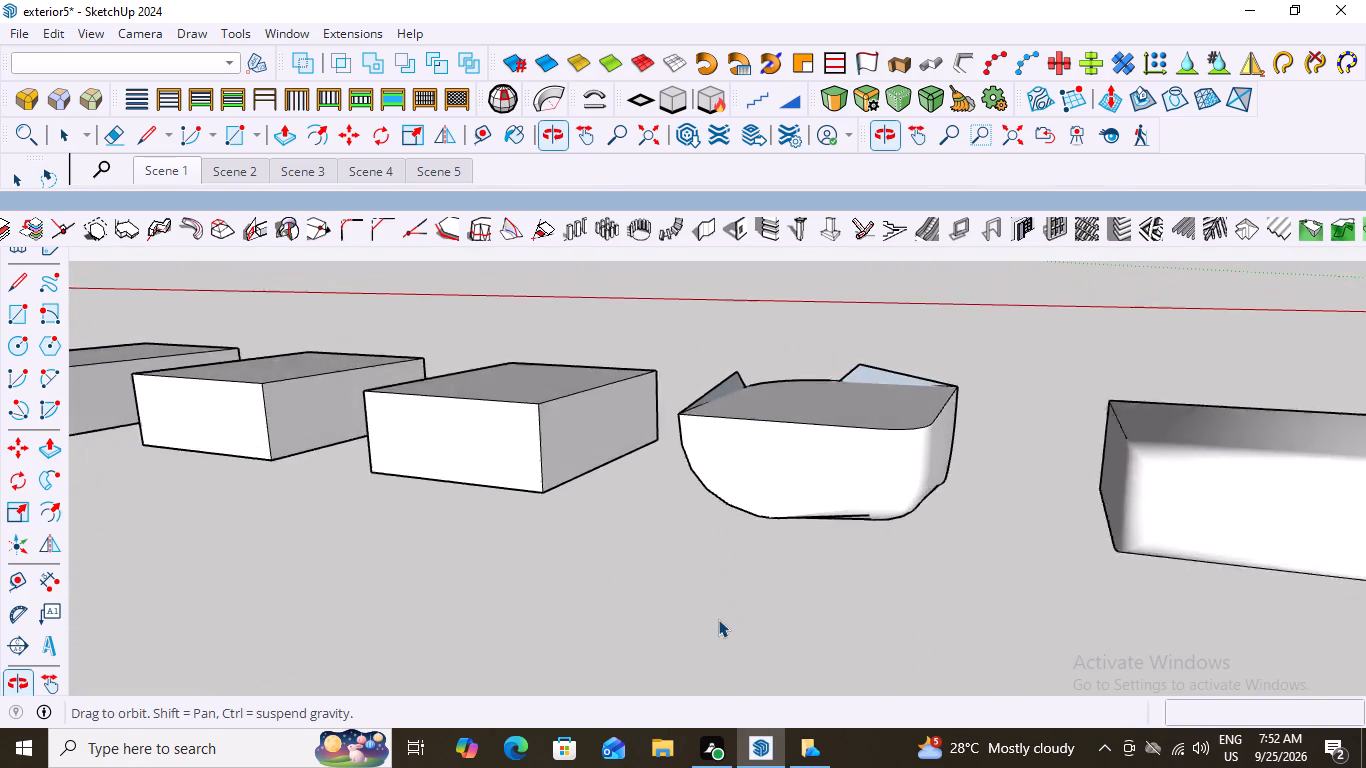
{"action": "scroll", "coordinate": [718, 619], "scroll_direction": "down", "scroll_amount": 4}
{"action": "middle_click_drag", "start_coordinate": [849, 515], "coordinate": [862, 535]}
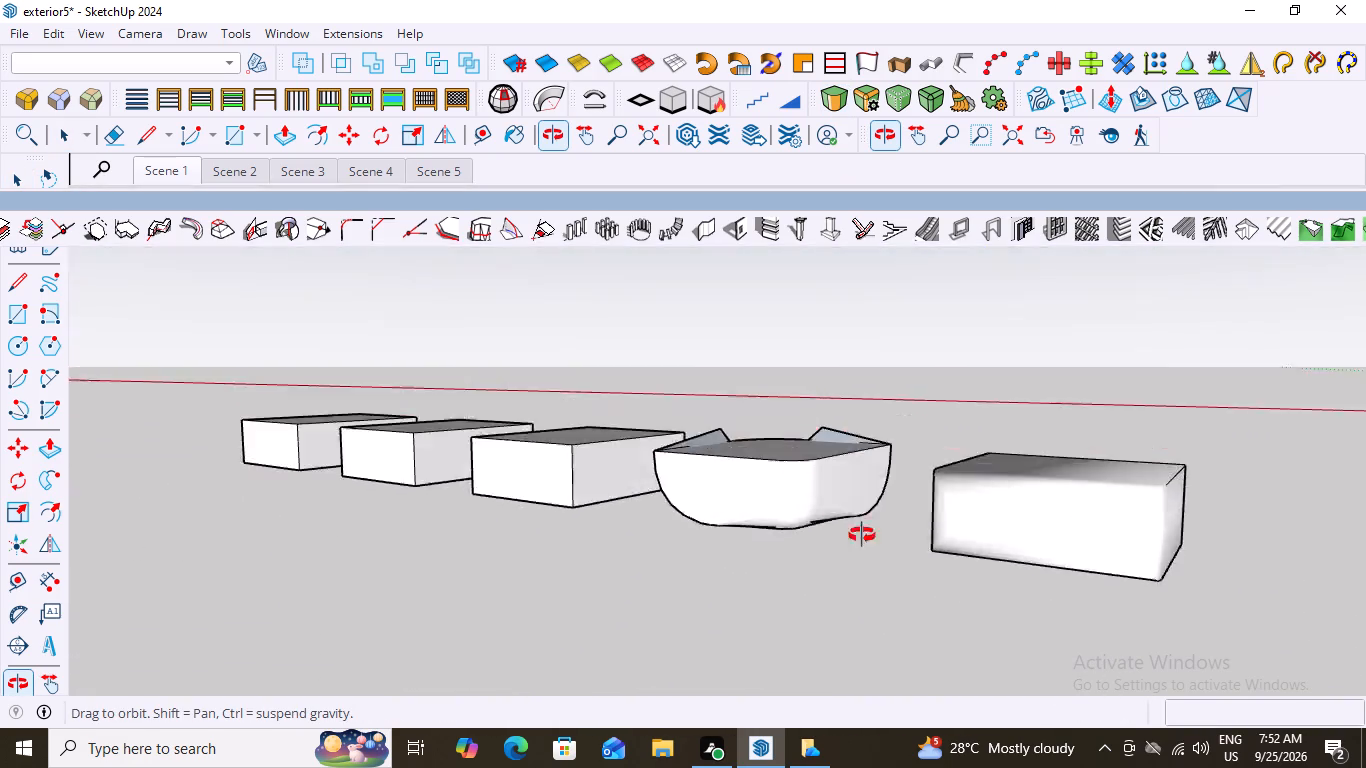
{"action": "middle_click_drag", "start_coordinate": [862, 535], "coordinate": [986, 624]}
{"action": "scroll", "coordinate": [971, 555], "scroll_direction": "up", "scroll_amount": 1}
{"action": "scroll", "coordinate": [969, 548], "scroll_direction": "down", "scroll_amount": 13}
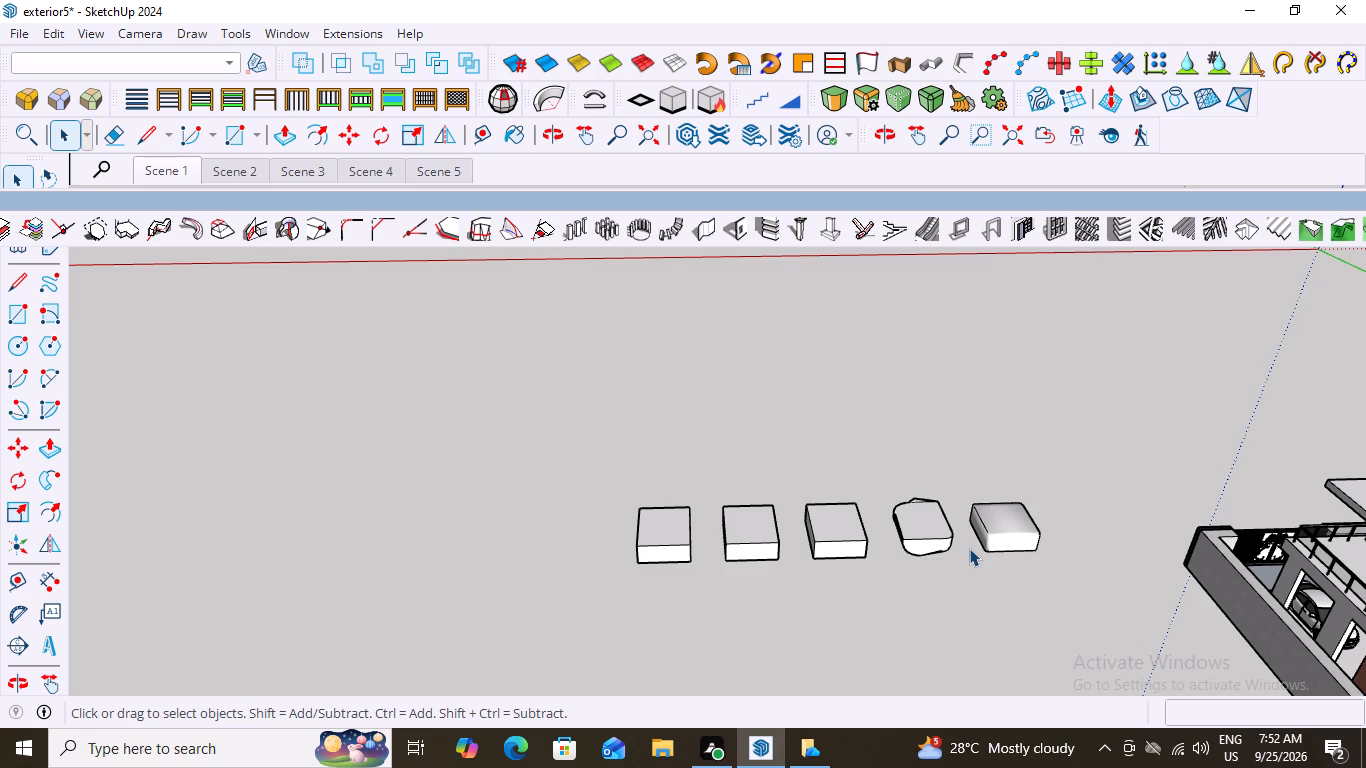
{"action": "scroll", "coordinate": [611, 458], "scroll_direction": "down", "scroll_amount": 7}
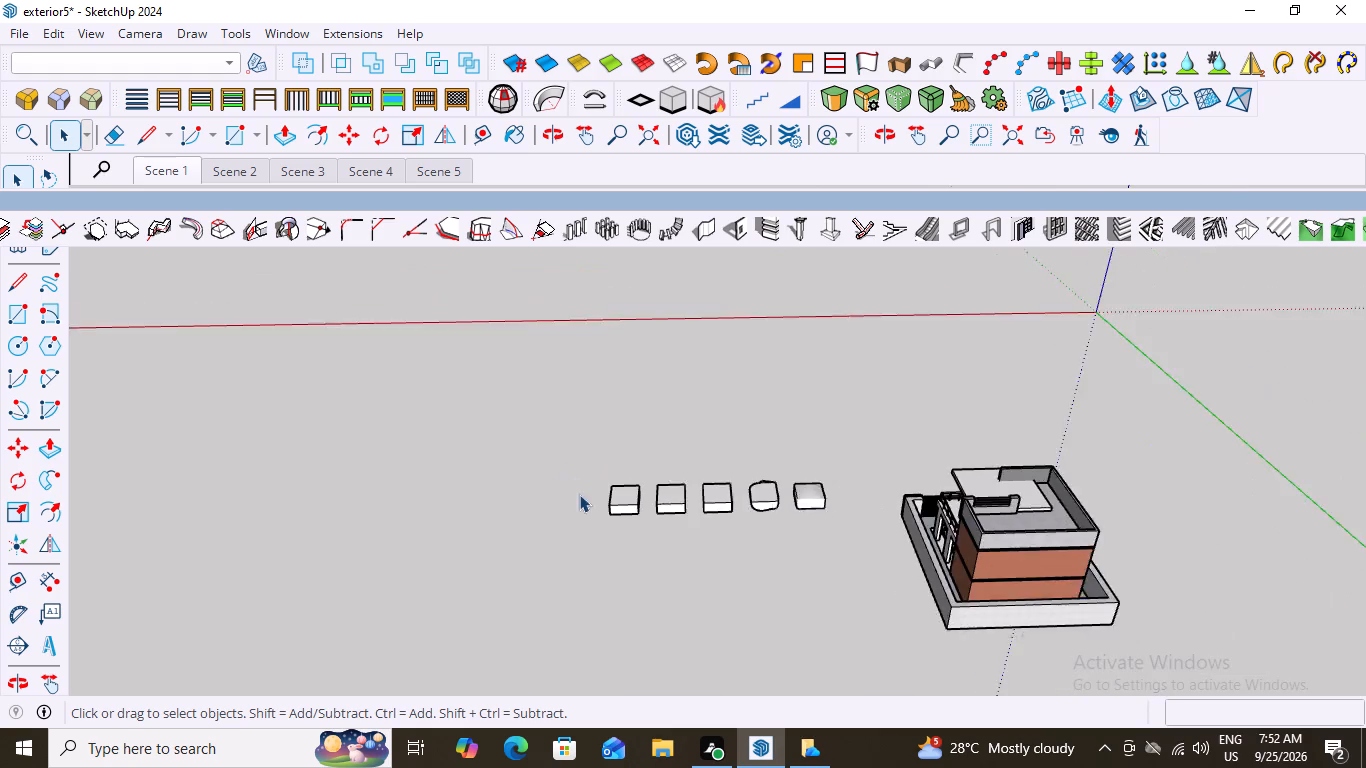
{"action": "scroll", "coordinate": [735, 481], "scroll_direction": "up", "scroll_amount": 7}
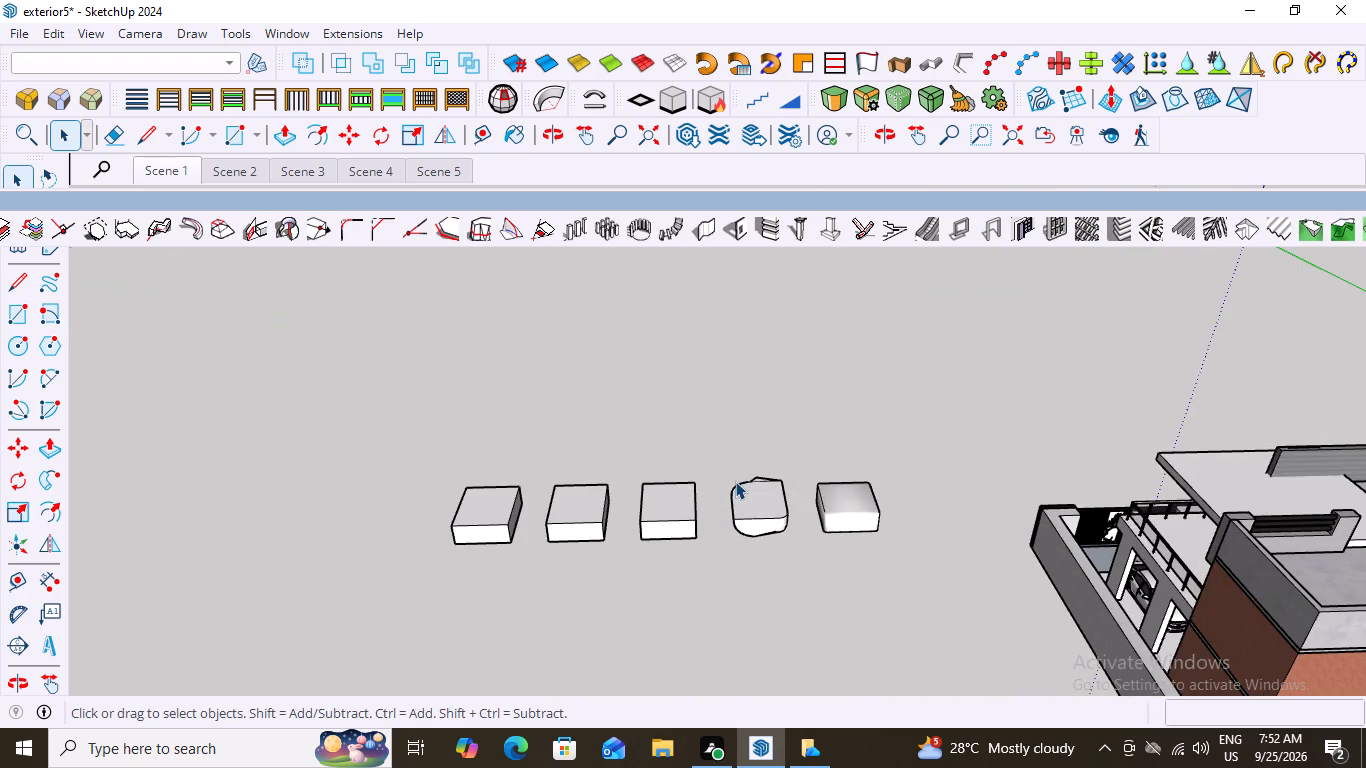
{"action": "scroll", "coordinate": [647, 523], "scroll_direction": "down", "scroll_amount": 7}
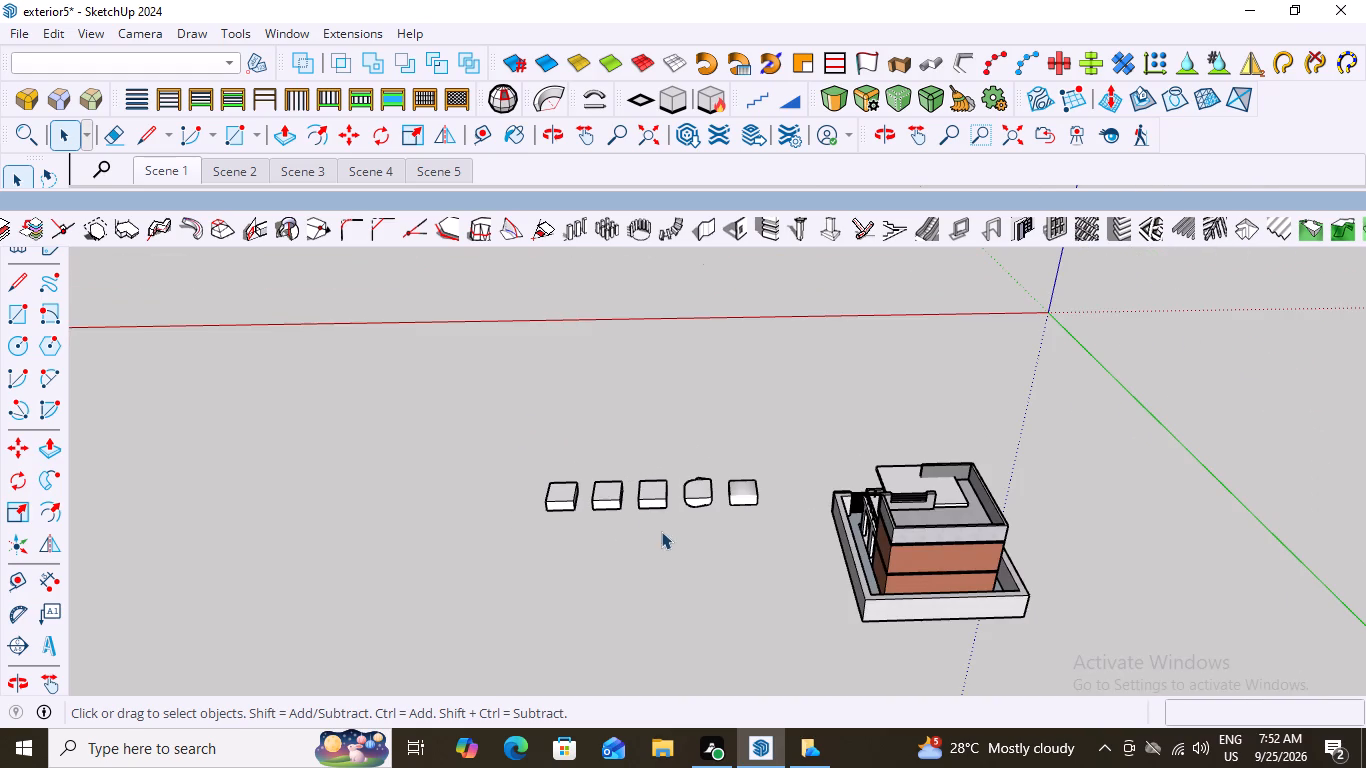
{"action": "scroll", "coordinate": [715, 526], "scroll_direction": "up", "scroll_amount": 7}
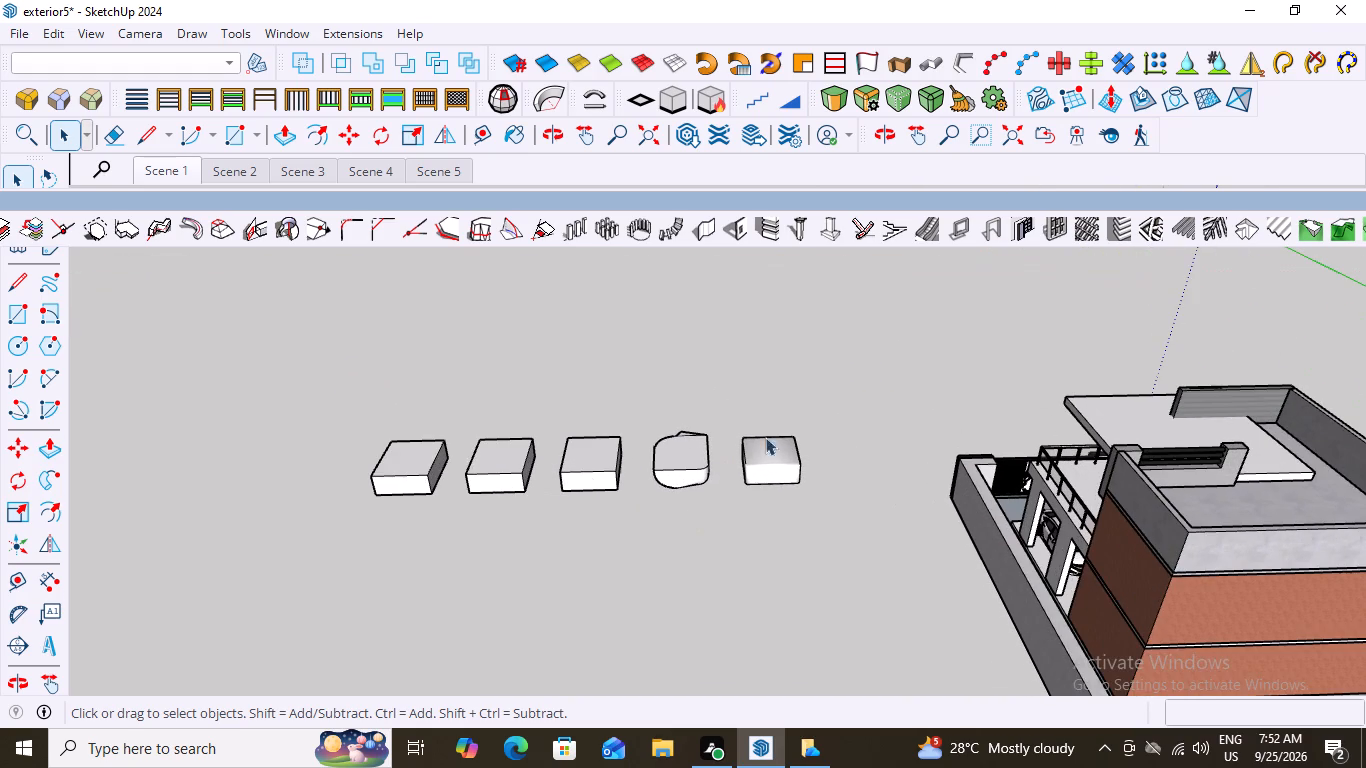
{"action": "scroll", "coordinate": [773, 495], "scroll_direction": "down", "scroll_amount": 10}
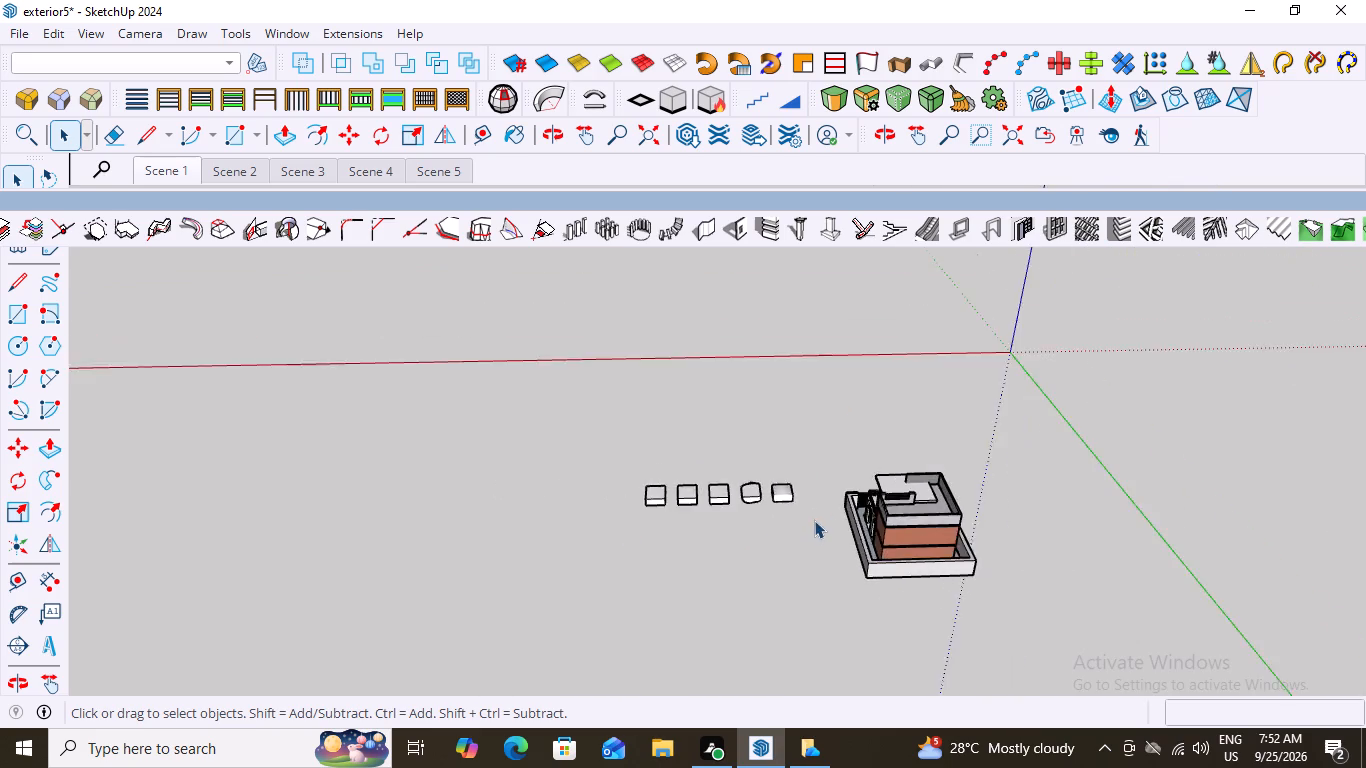
{"action": "scroll", "coordinate": [814, 520], "scroll_direction": "down", "scroll_amount": 14}
{"action": "middle_click", "coordinate": [750, 491]}
{"action": "middle_click_drag", "start_coordinate": [750, 491], "coordinate": [1004, 488]}
{"action": "scroll", "coordinate": [803, 434], "scroll_direction": "down", "scroll_amount": 5}
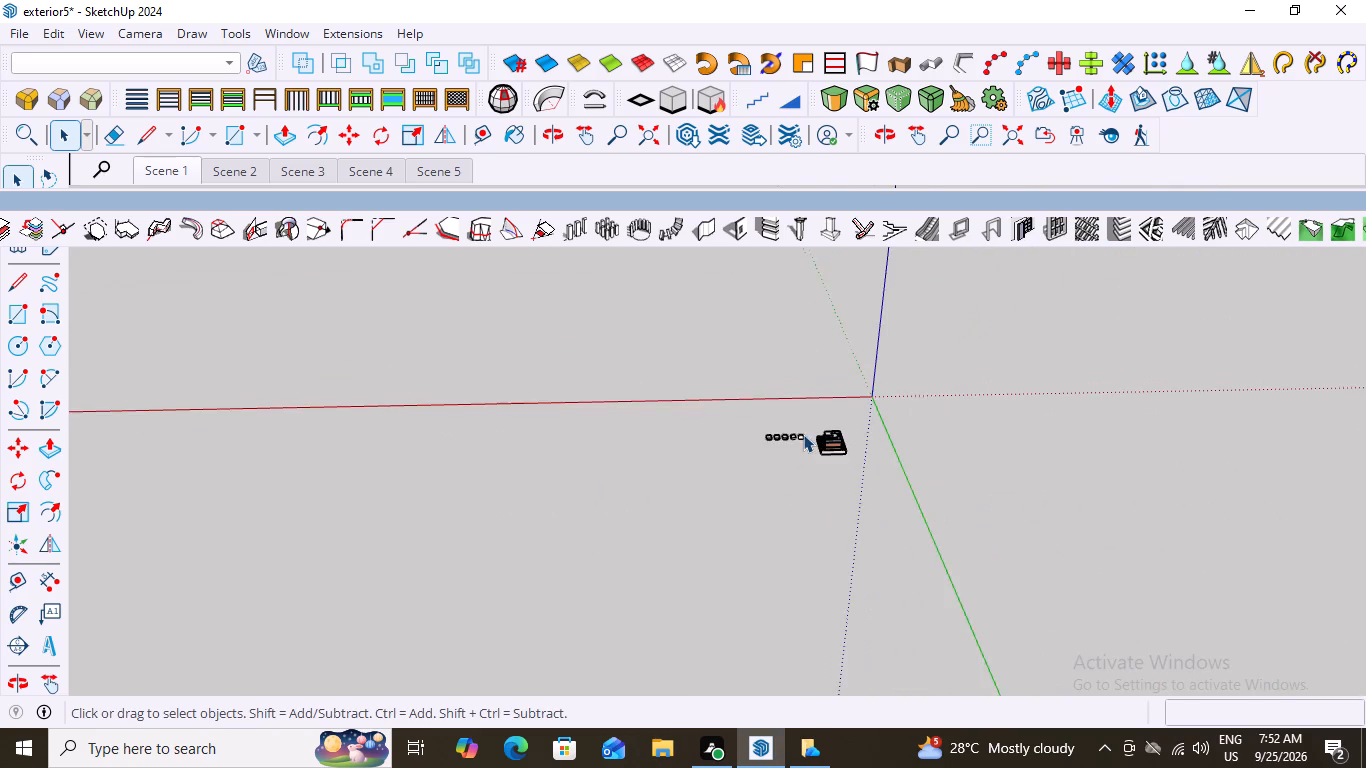
{"action": "middle_click_drag", "start_coordinate": [947, 435], "coordinate": [420, 460]}
{"action": "middle_click_drag", "start_coordinate": [990, 516], "coordinate": [434, 546]}
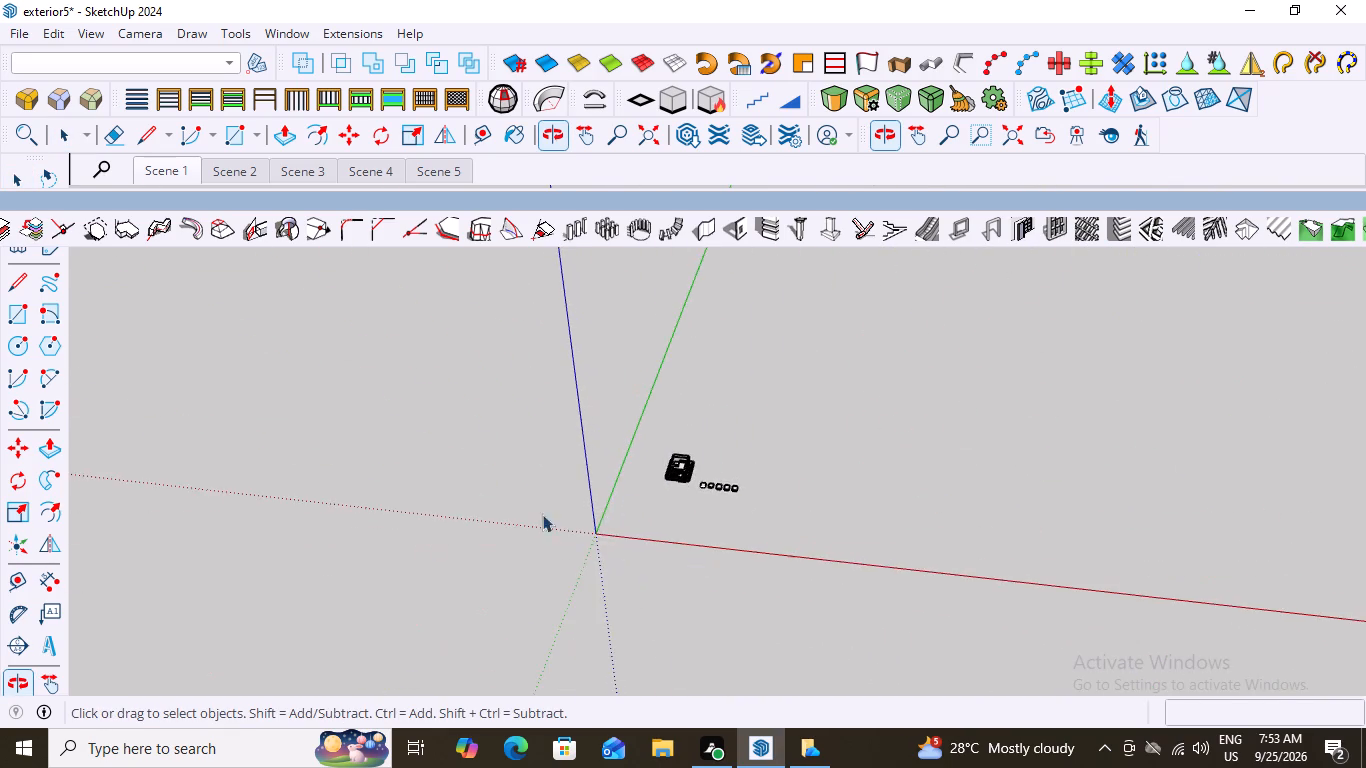
{"action": "scroll", "coordinate": [712, 494], "scroll_direction": "up", "scroll_amount": 20}
{"action": "scroll", "coordinate": [693, 525], "scroll_direction": "up", "scroll_amount": 2}
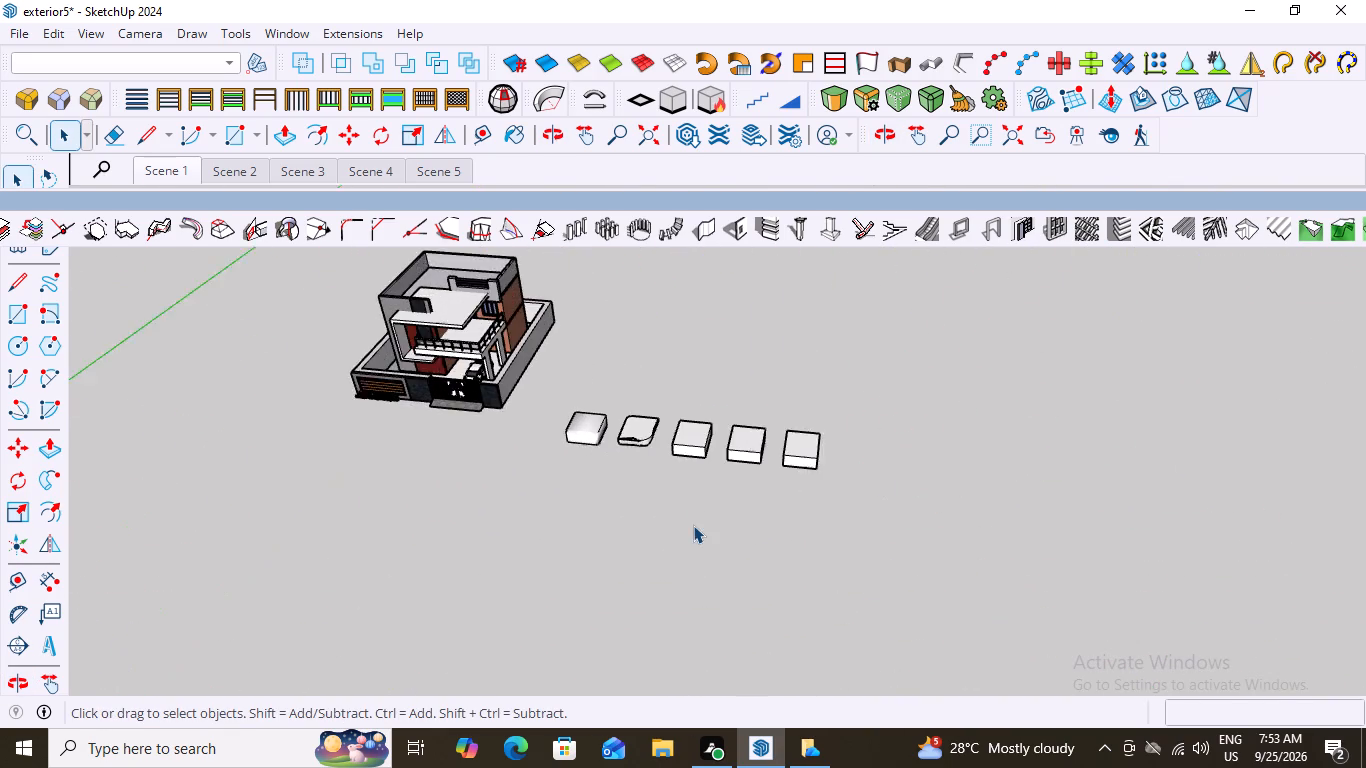
{"action": "scroll", "coordinate": [693, 525], "scroll_direction": "up", "scroll_amount": 9}
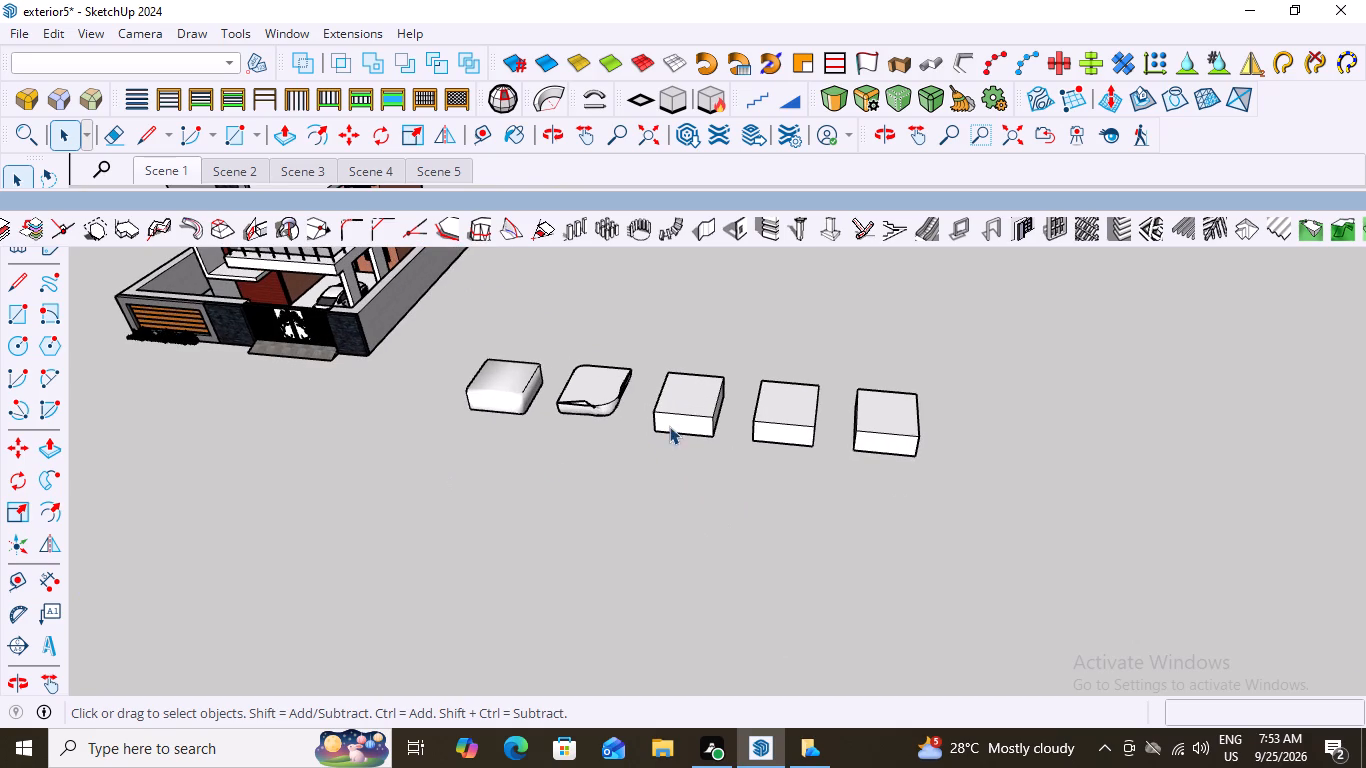
{"action": "scroll", "coordinate": [670, 447], "scroll_direction": "down", "scroll_amount": 3}
Open the group of the third box from the house for editing.
{"action": "middle_click_drag", "start_coordinate": [660, 453], "coordinate": [752, 424]}
{"action": "scroll", "coordinate": [751, 425], "scroll_direction": "up", "scroll_amount": 2}
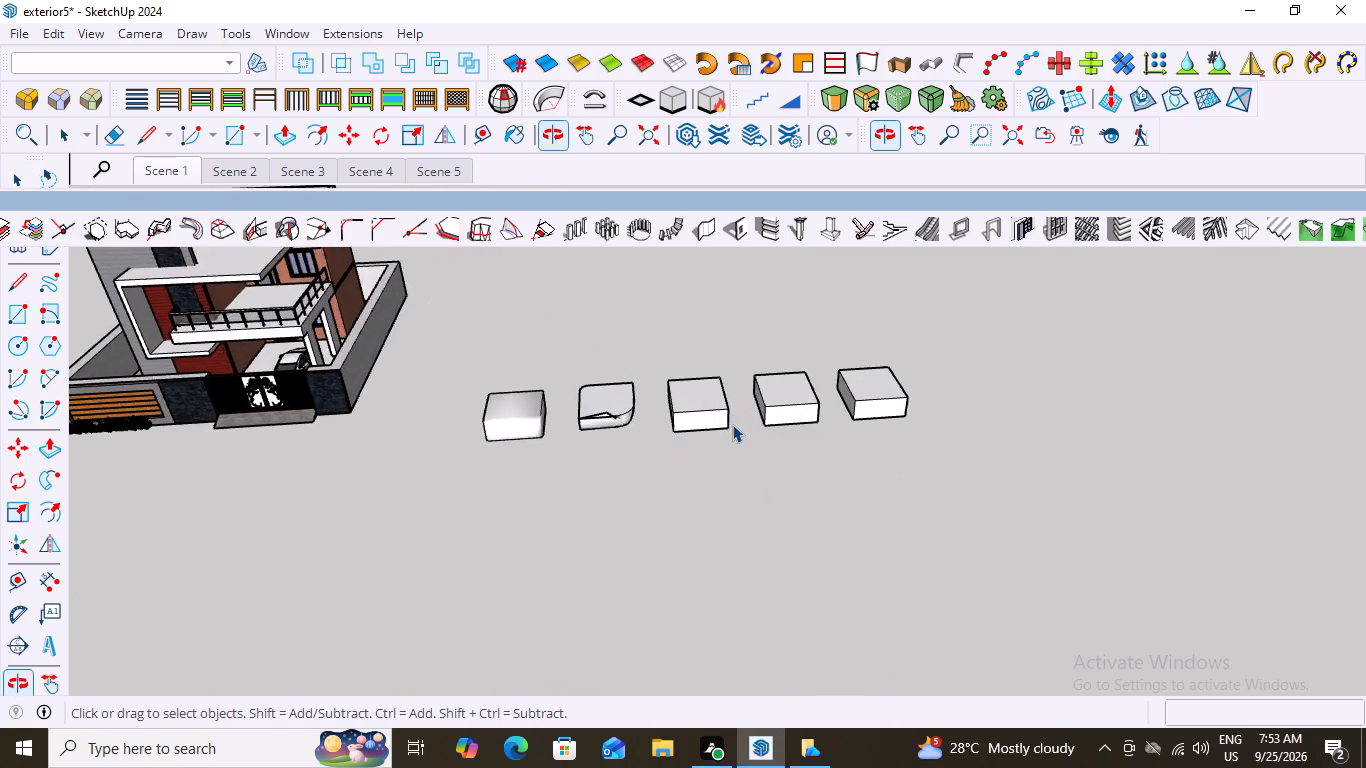
{"action": "scroll", "coordinate": [732, 424], "scroll_direction": "up", "scroll_amount": 12}
{"action": "left_click", "coordinate": [645, 352]}
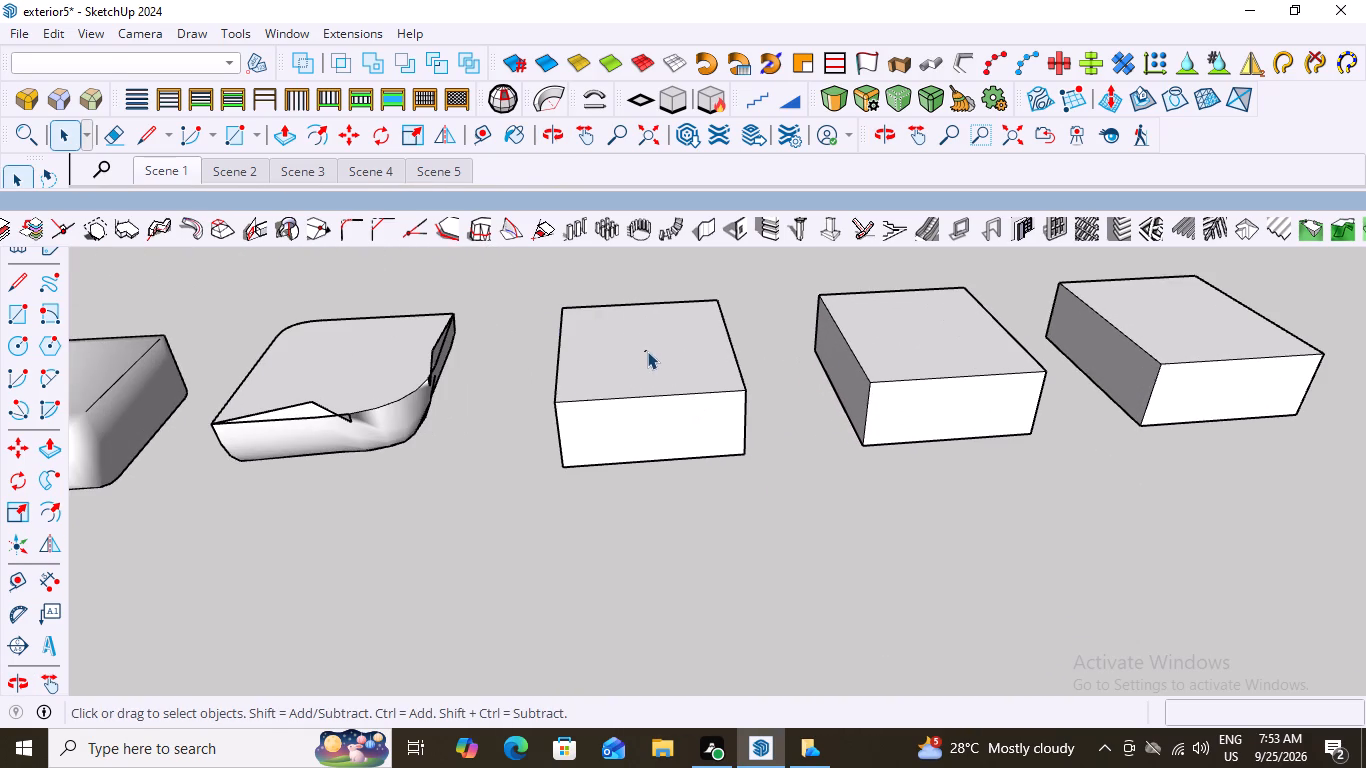
{"action": "left_click", "coordinate": [647, 351]}
{"action": "middle_click_drag", "start_coordinate": [854, 440], "coordinate": [688, 422]}
{"action": "scroll", "coordinate": [692, 412], "scroll_direction": "down", "scroll_amount": 1}
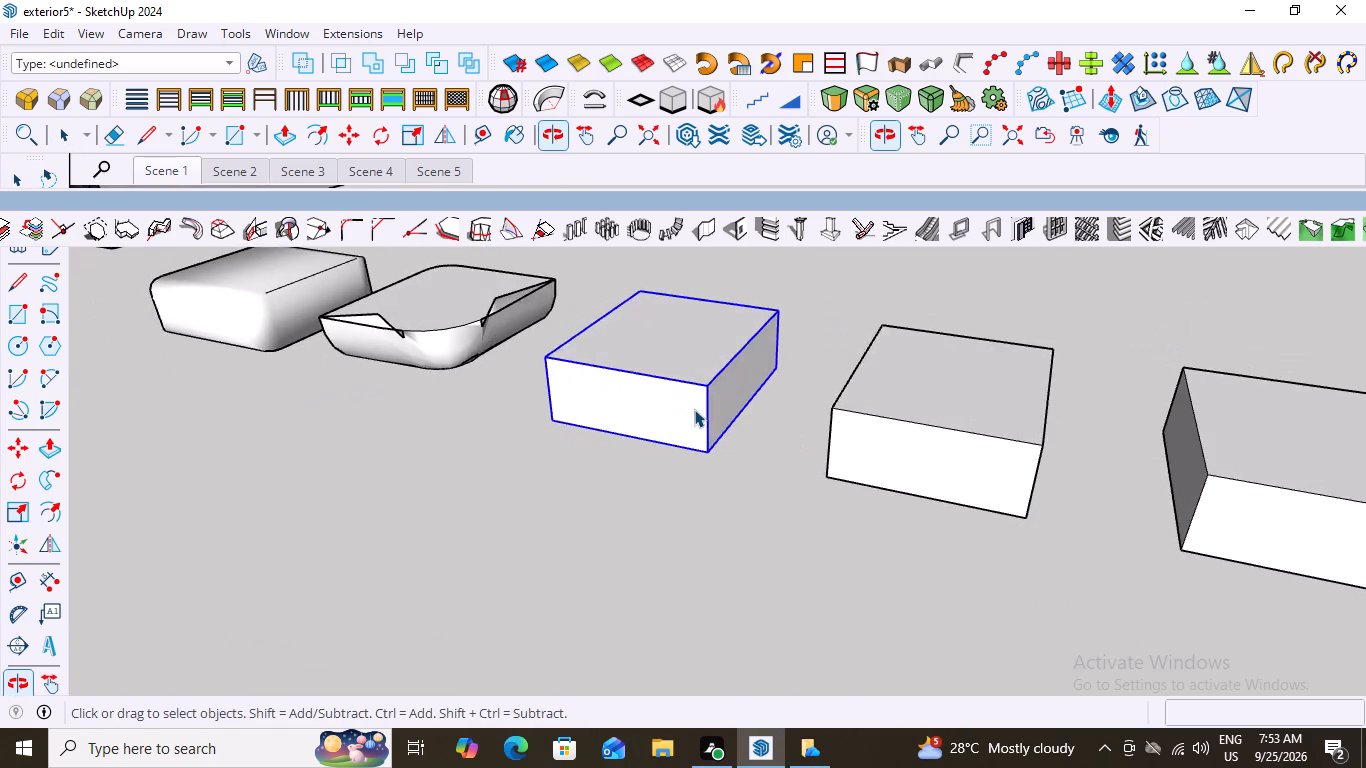
{"action": "scroll", "coordinate": [694, 409], "scroll_direction": "up", "scroll_amount": 6}
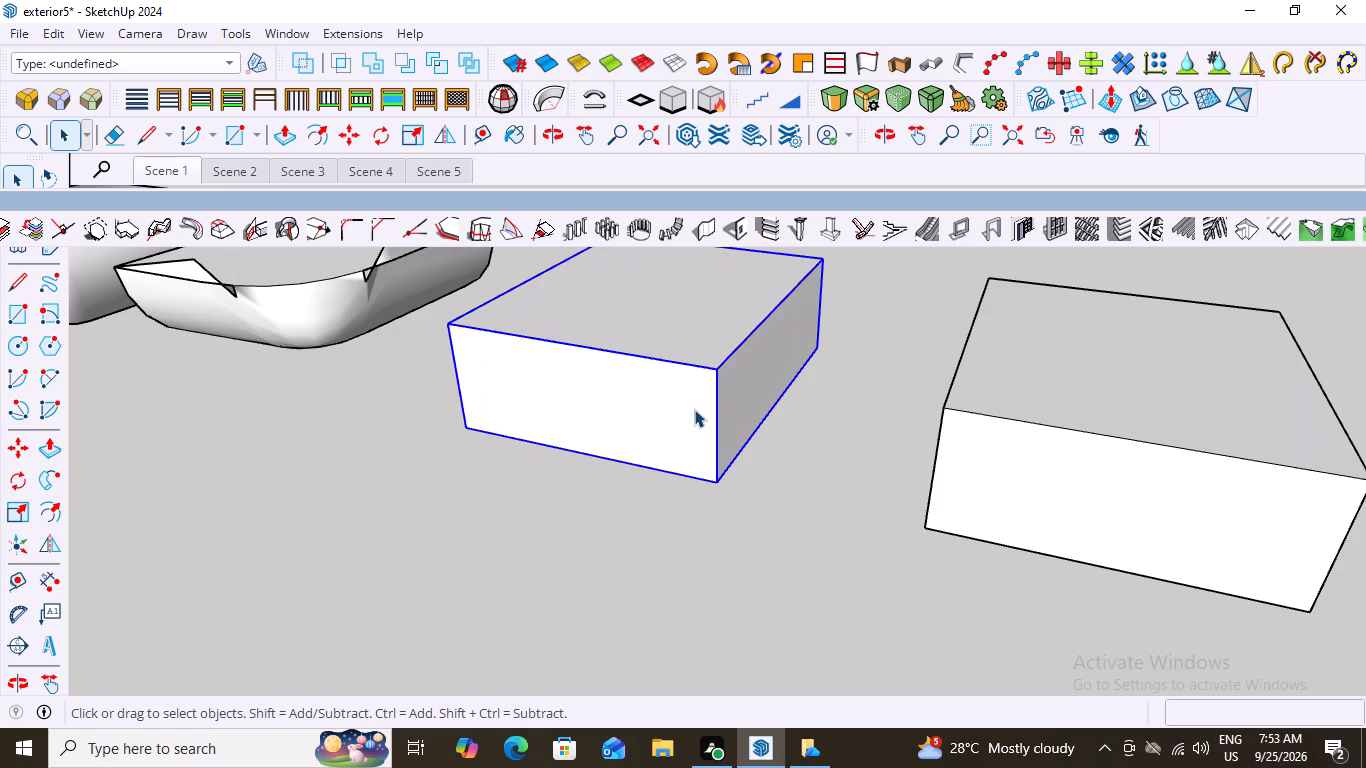
{"action": "double_click", "coordinate": [691, 411]}
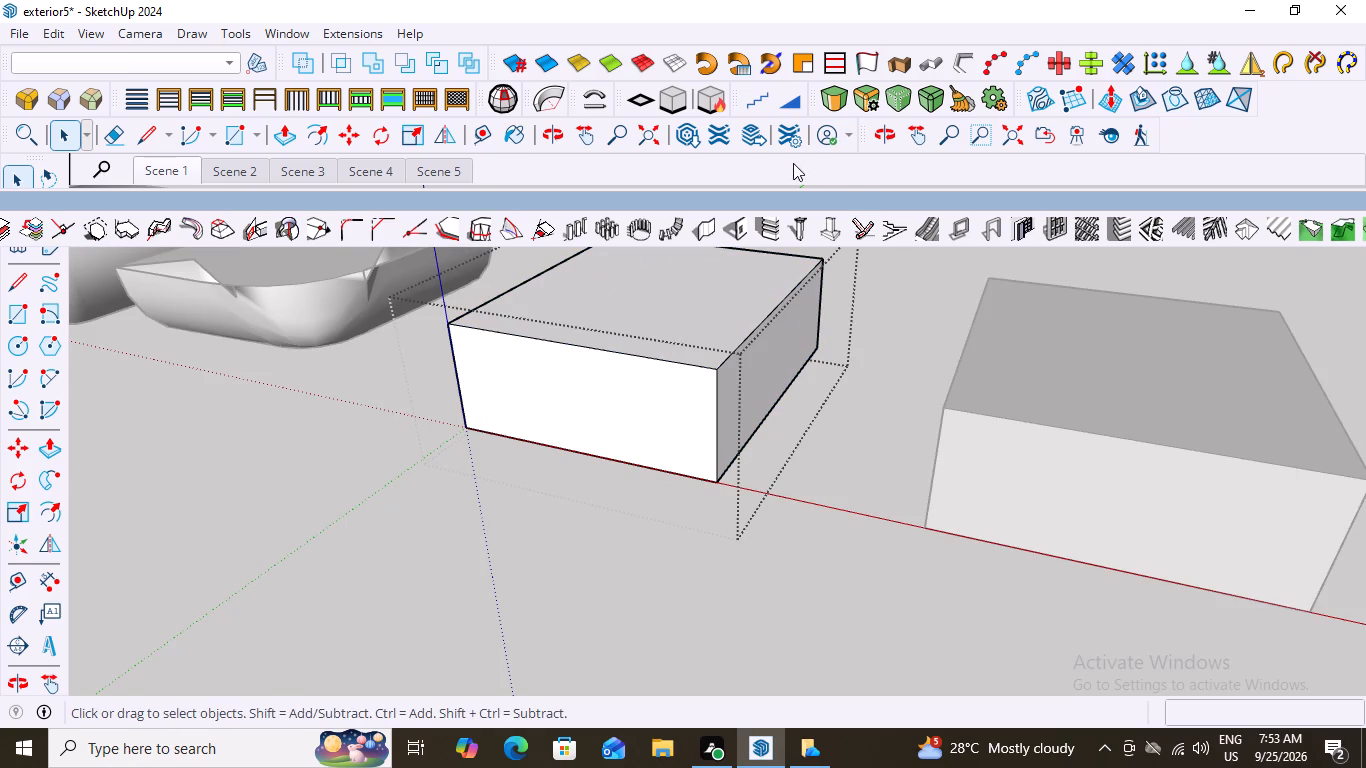
Round the third box's front vertical edge farthest from the house, with offset 9' 1 1/8" and 6 segments.
{"action": "scroll", "coordinate": [654, 349], "scroll_direction": "down", "scroll_amount": 11}
{"action": "scroll", "coordinate": [738, 434], "scroll_direction": "down", "scroll_amount": 3}
{"action": "scroll", "coordinate": [738, 435], "scroll_direction": "up", "scroll_amount": 2}
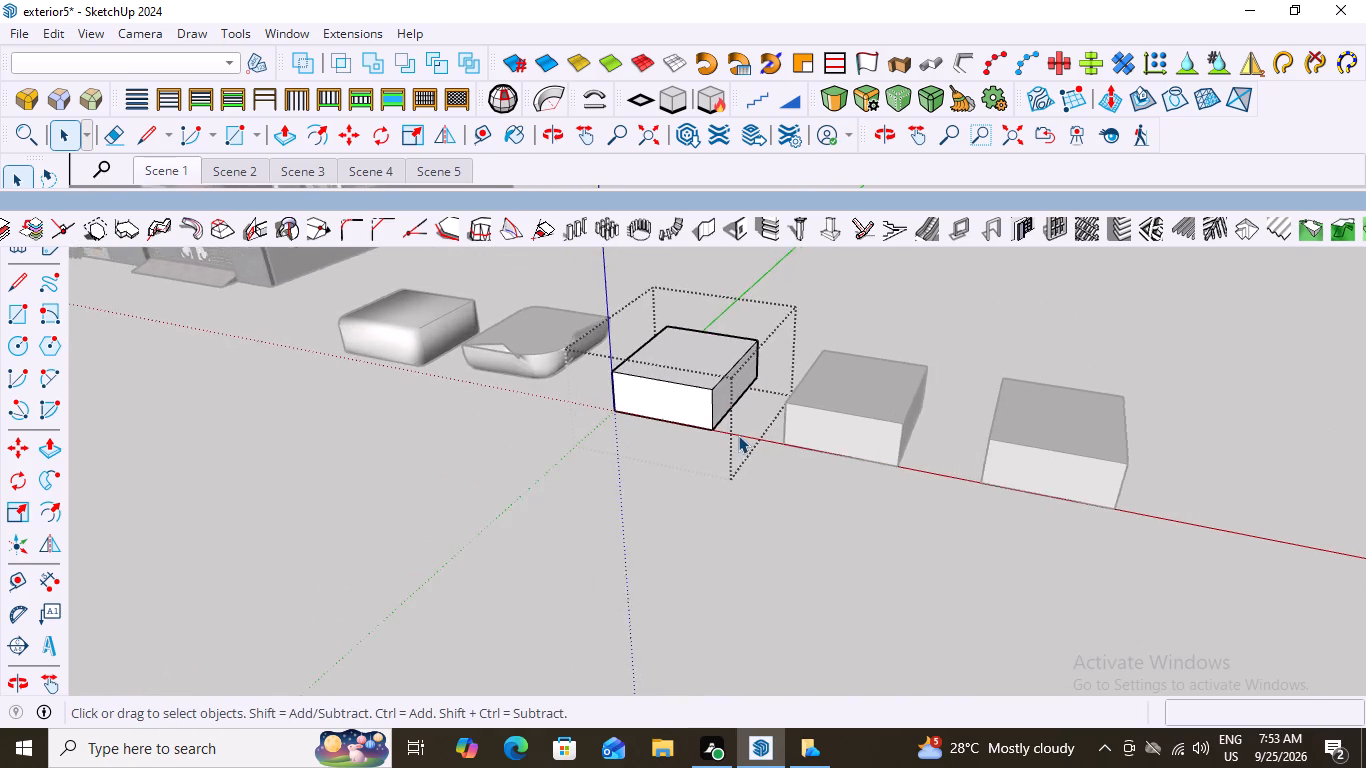
{"action": "scroll", "coordinate": [738, 435], "scroll_direction": "up", "scroll_amount": 8}
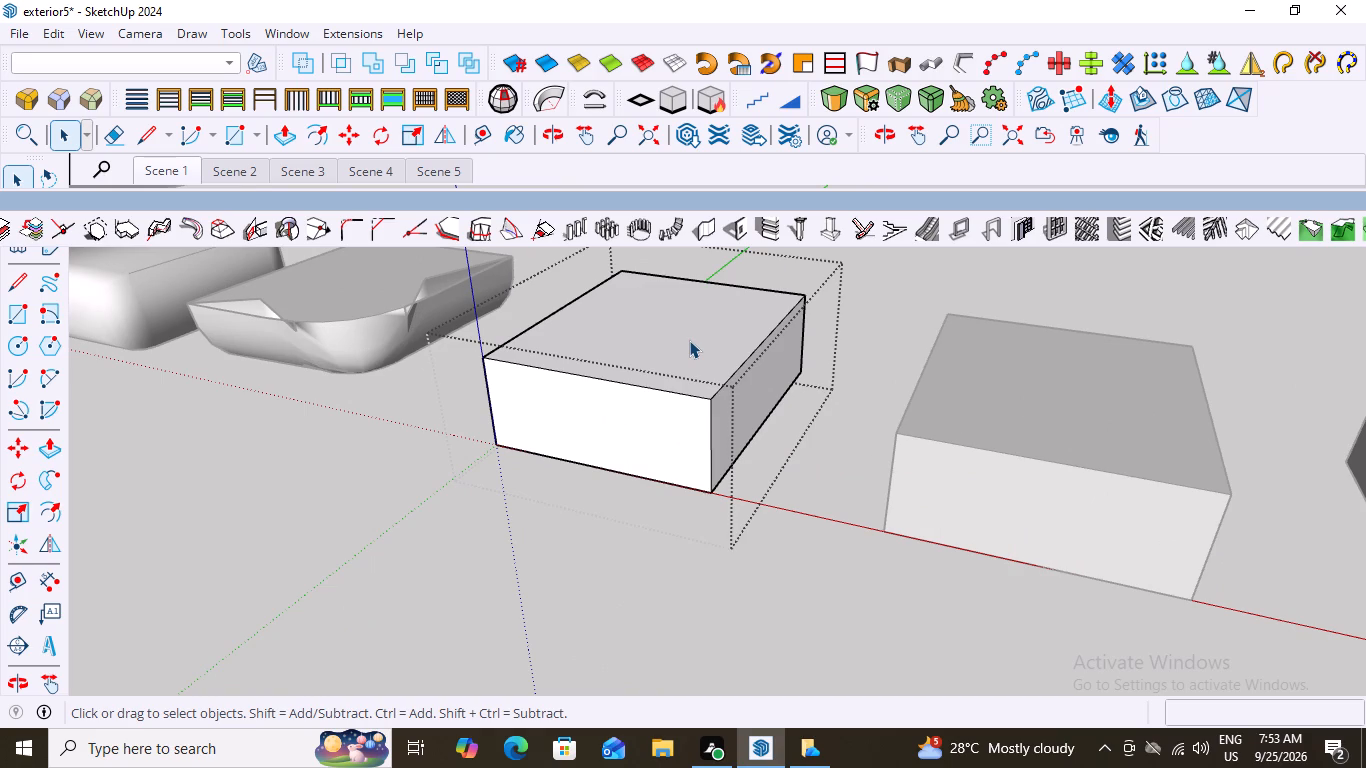
{"action": "left_click", "coordinate": [710, 435]}
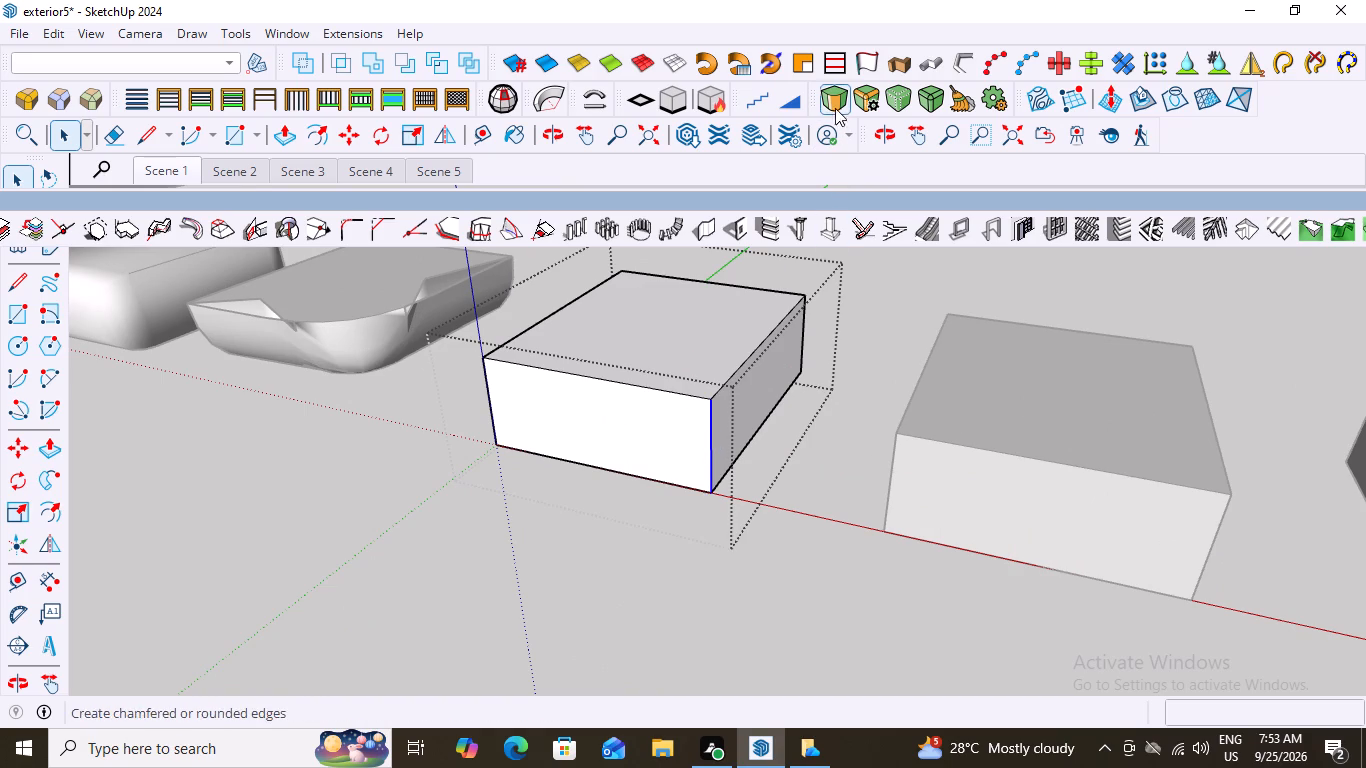
{"action": "left_click", "coordinate": [834, 99]}
{"action": "left_click", "coordinate": [710, 442]}
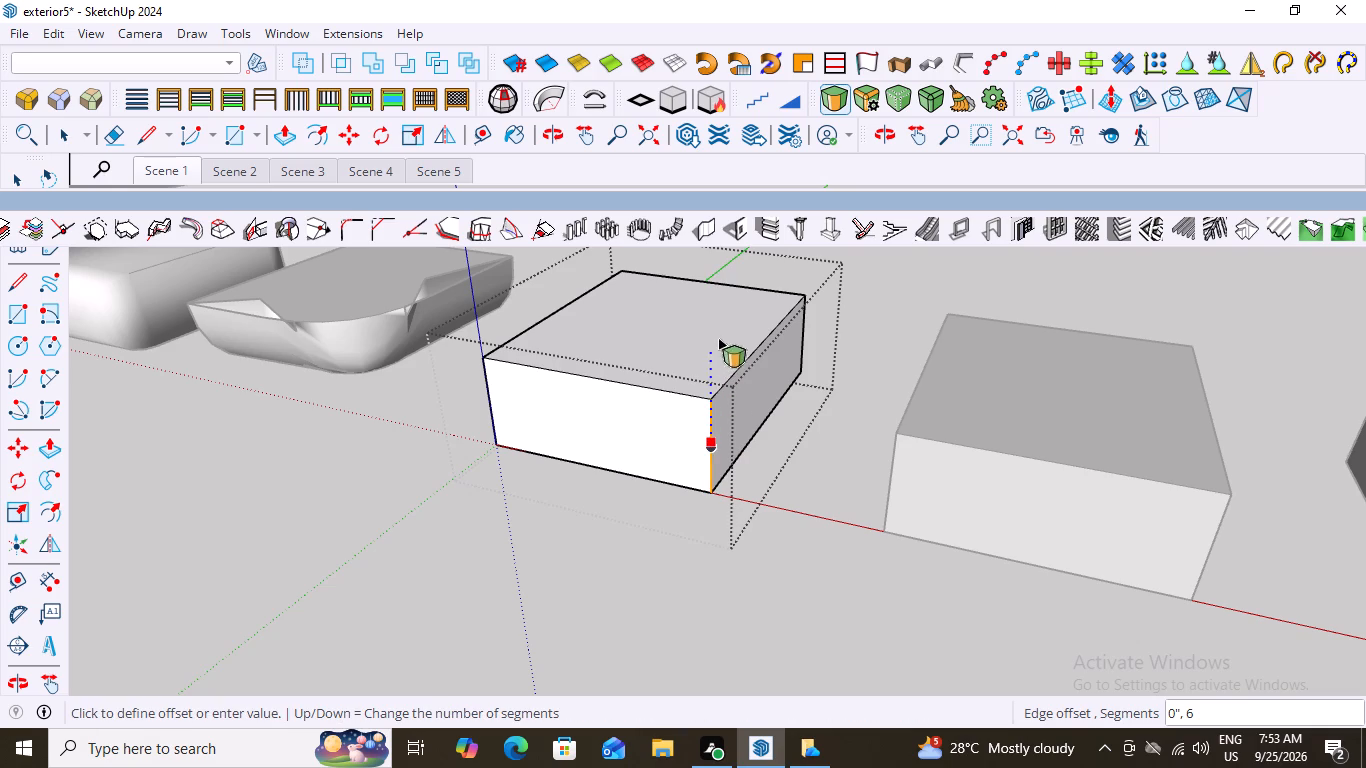
{"action": "left_click", "coordinate": [481, 356]}
{"action": "scroll", "coordinate": [550, 554], "scroll_direction": "down", "scroll_amount": 7}
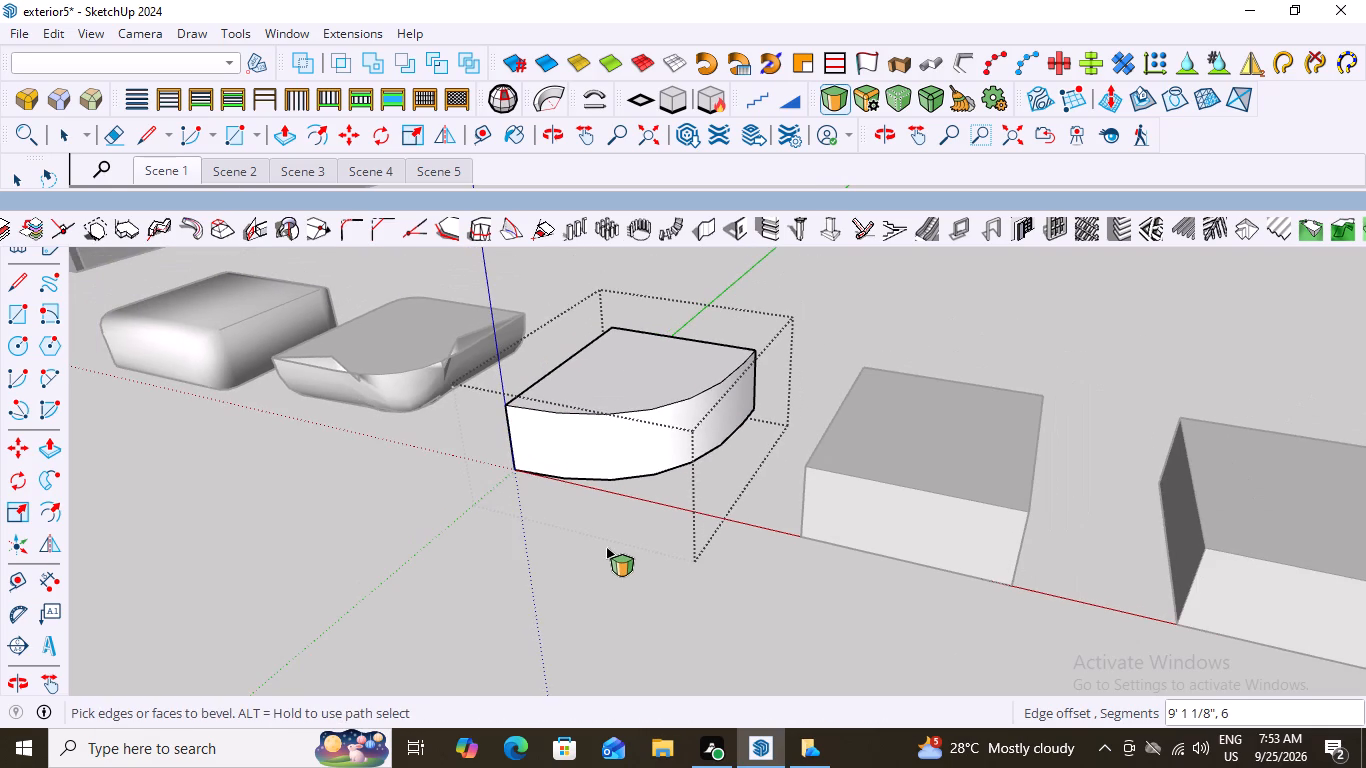
{"action": "key", "text": "space"}
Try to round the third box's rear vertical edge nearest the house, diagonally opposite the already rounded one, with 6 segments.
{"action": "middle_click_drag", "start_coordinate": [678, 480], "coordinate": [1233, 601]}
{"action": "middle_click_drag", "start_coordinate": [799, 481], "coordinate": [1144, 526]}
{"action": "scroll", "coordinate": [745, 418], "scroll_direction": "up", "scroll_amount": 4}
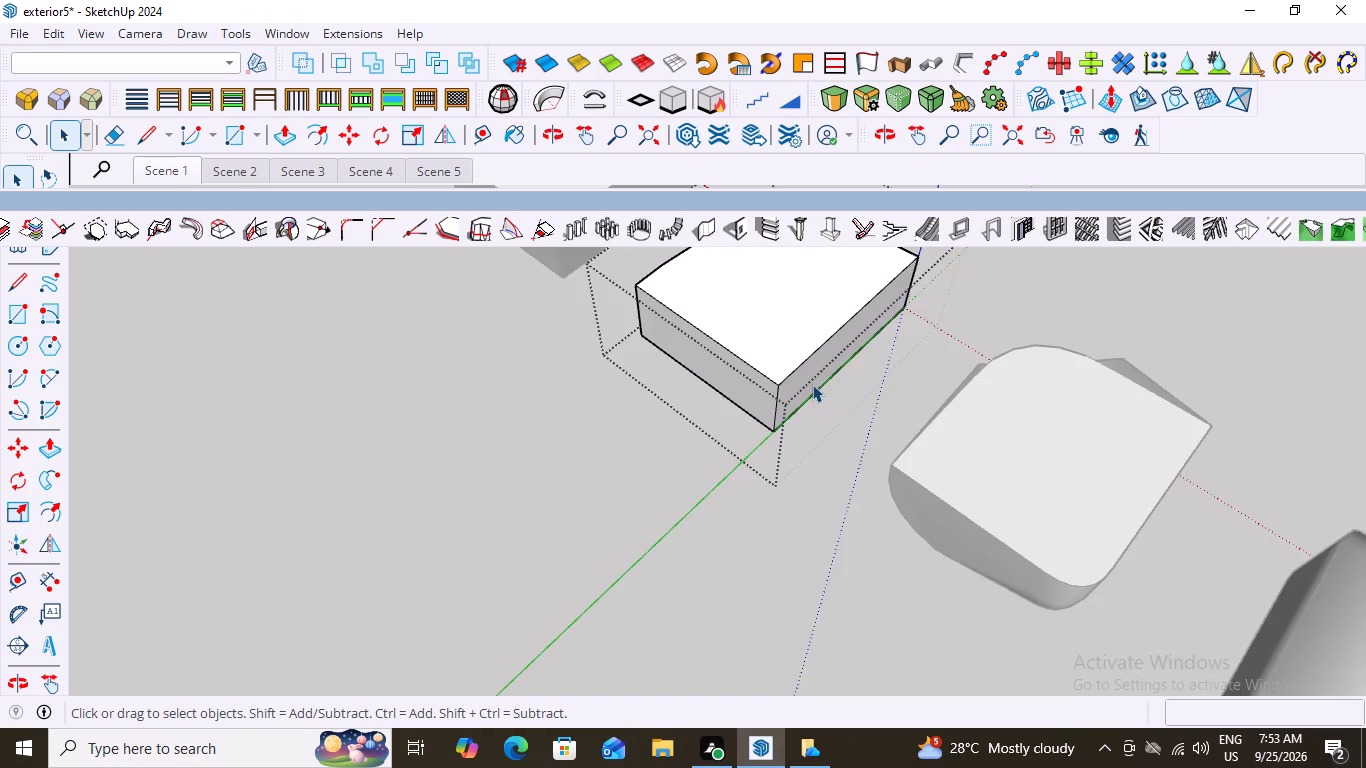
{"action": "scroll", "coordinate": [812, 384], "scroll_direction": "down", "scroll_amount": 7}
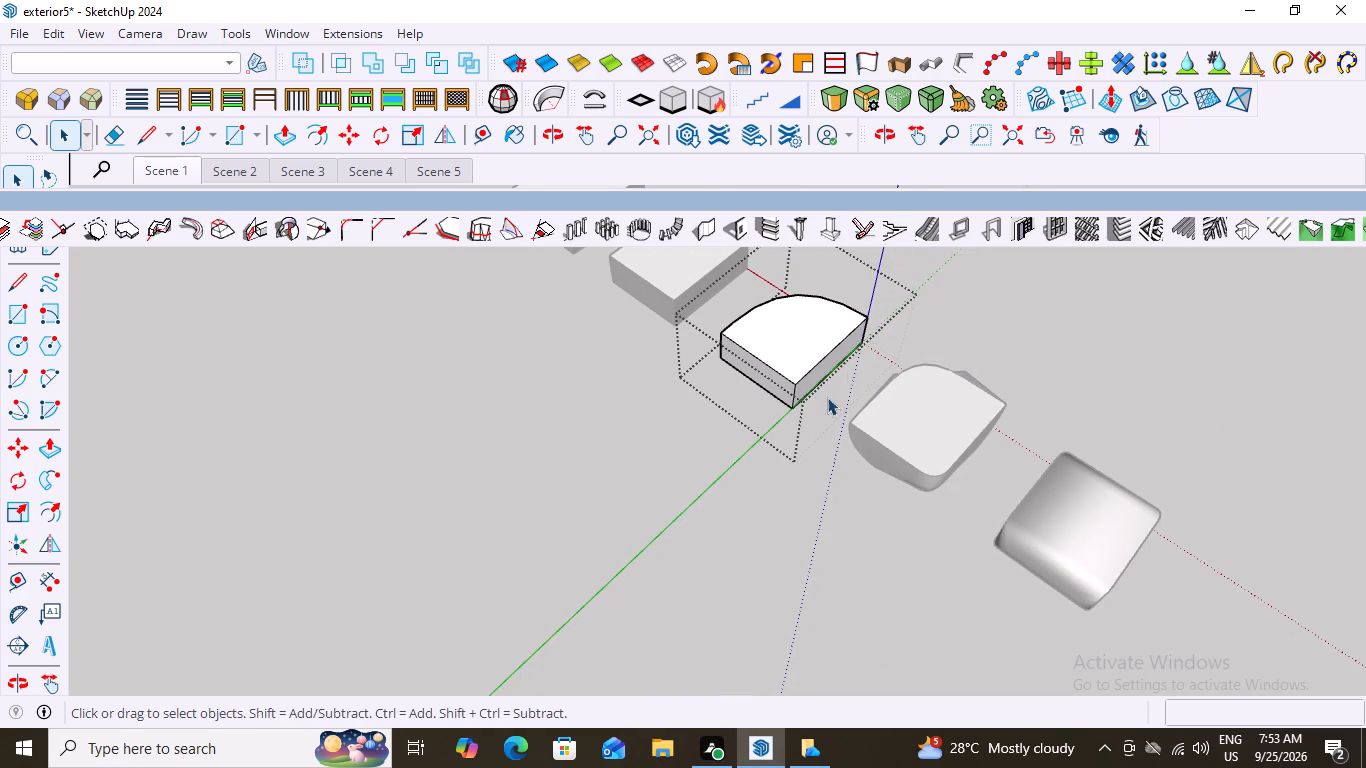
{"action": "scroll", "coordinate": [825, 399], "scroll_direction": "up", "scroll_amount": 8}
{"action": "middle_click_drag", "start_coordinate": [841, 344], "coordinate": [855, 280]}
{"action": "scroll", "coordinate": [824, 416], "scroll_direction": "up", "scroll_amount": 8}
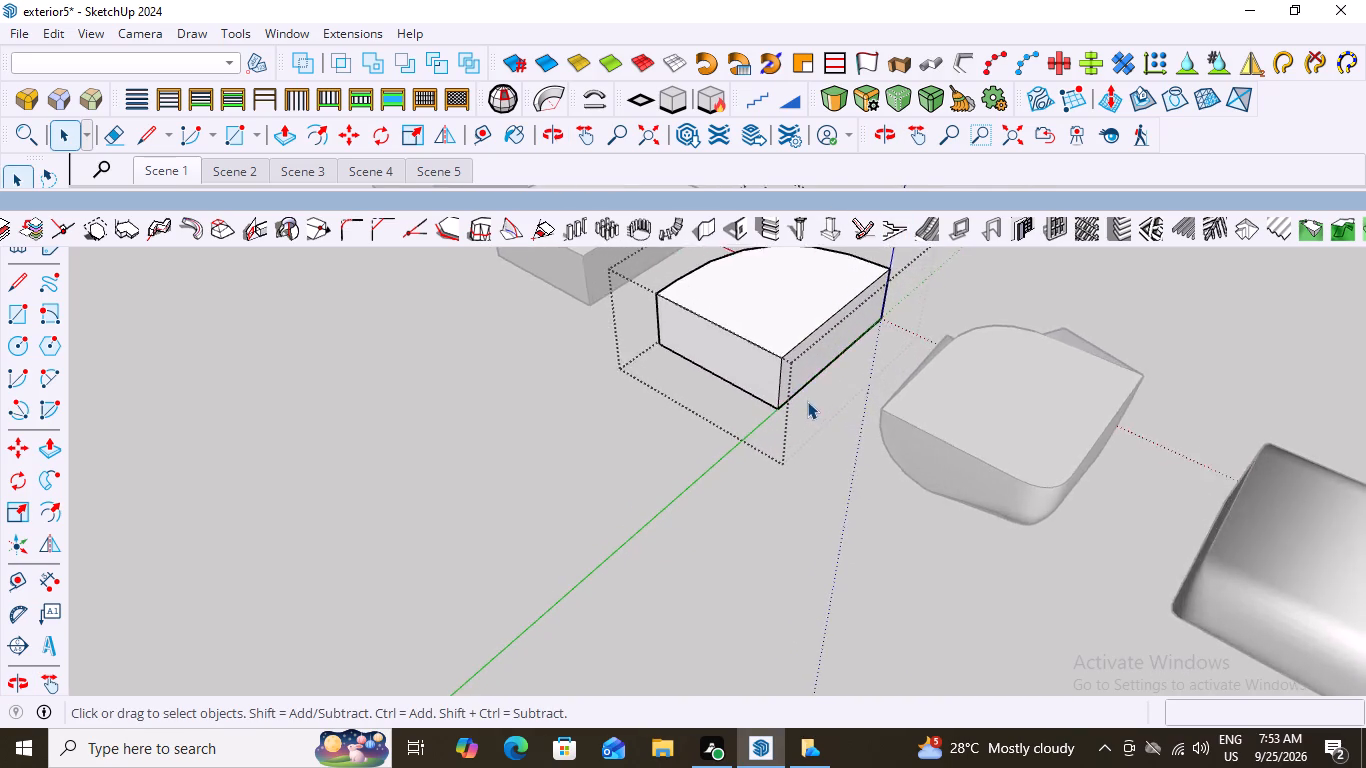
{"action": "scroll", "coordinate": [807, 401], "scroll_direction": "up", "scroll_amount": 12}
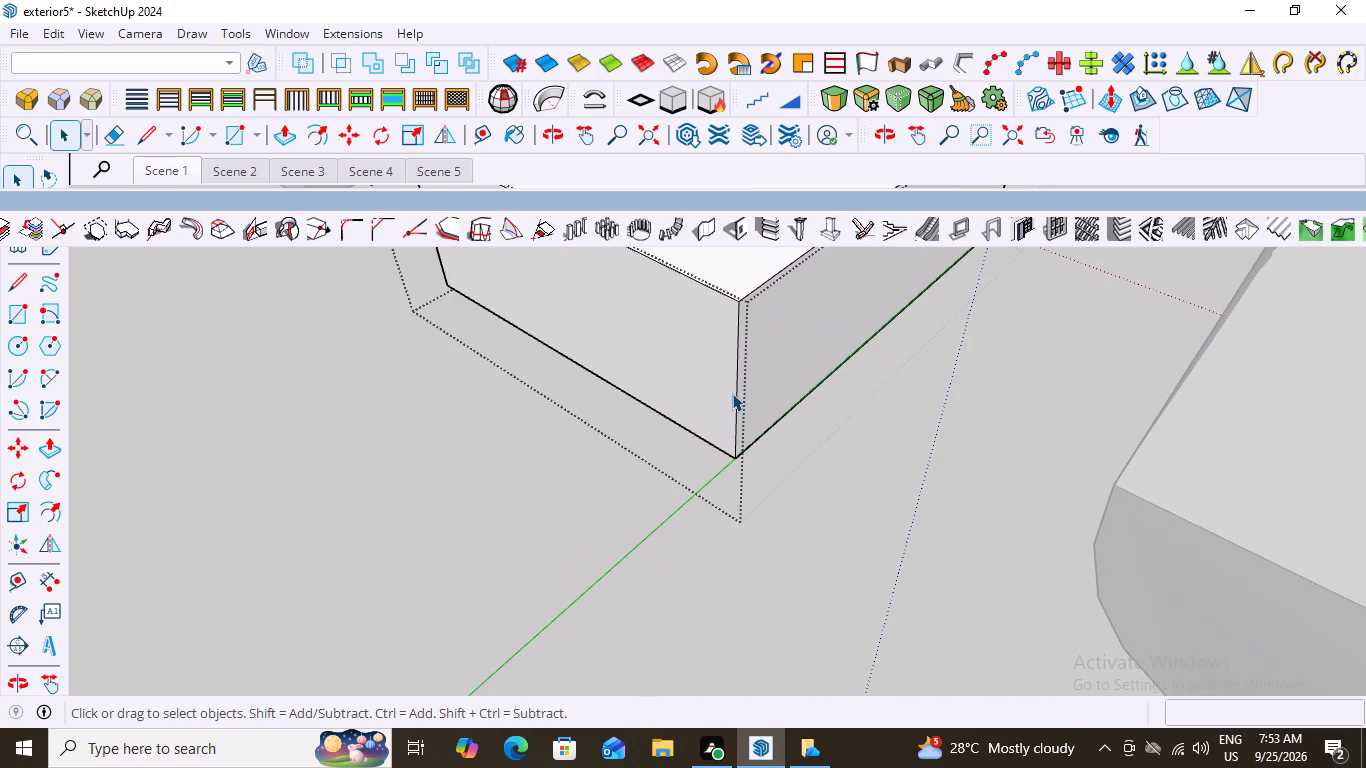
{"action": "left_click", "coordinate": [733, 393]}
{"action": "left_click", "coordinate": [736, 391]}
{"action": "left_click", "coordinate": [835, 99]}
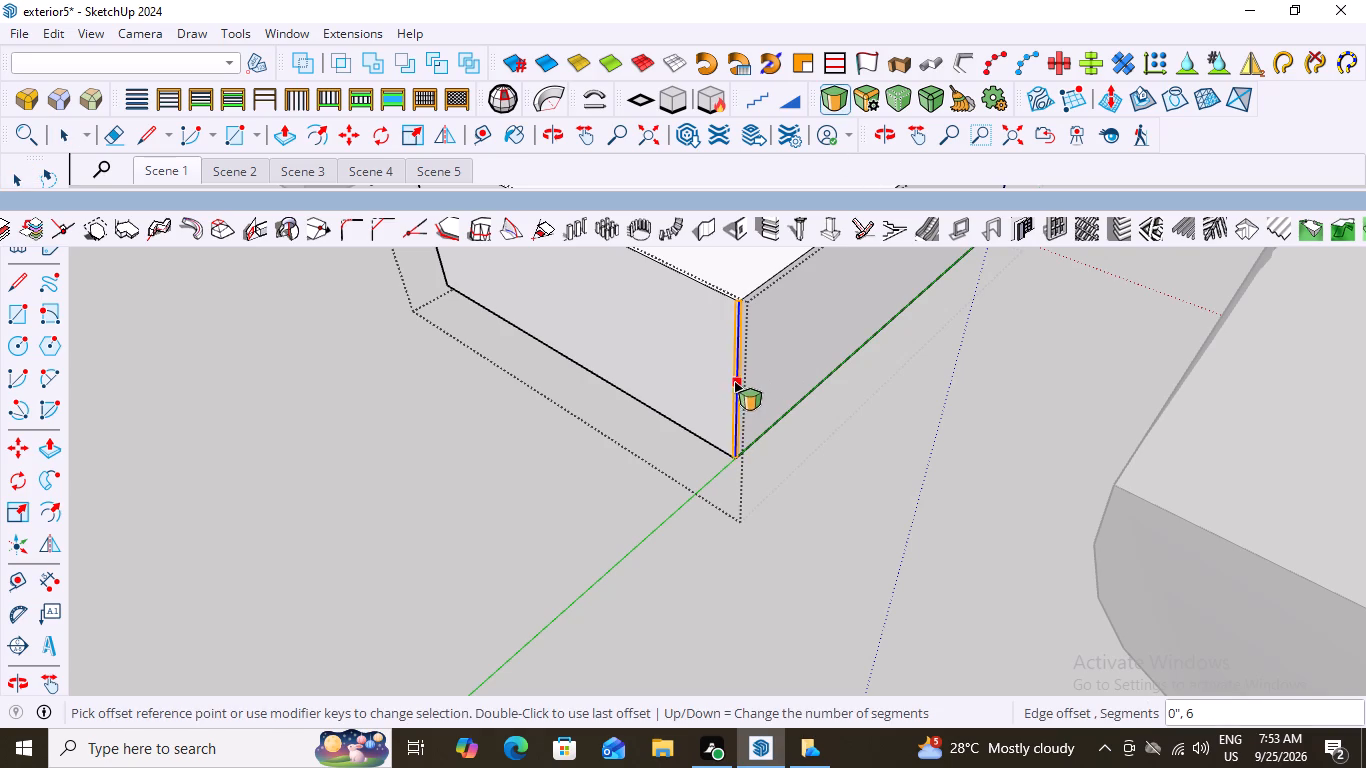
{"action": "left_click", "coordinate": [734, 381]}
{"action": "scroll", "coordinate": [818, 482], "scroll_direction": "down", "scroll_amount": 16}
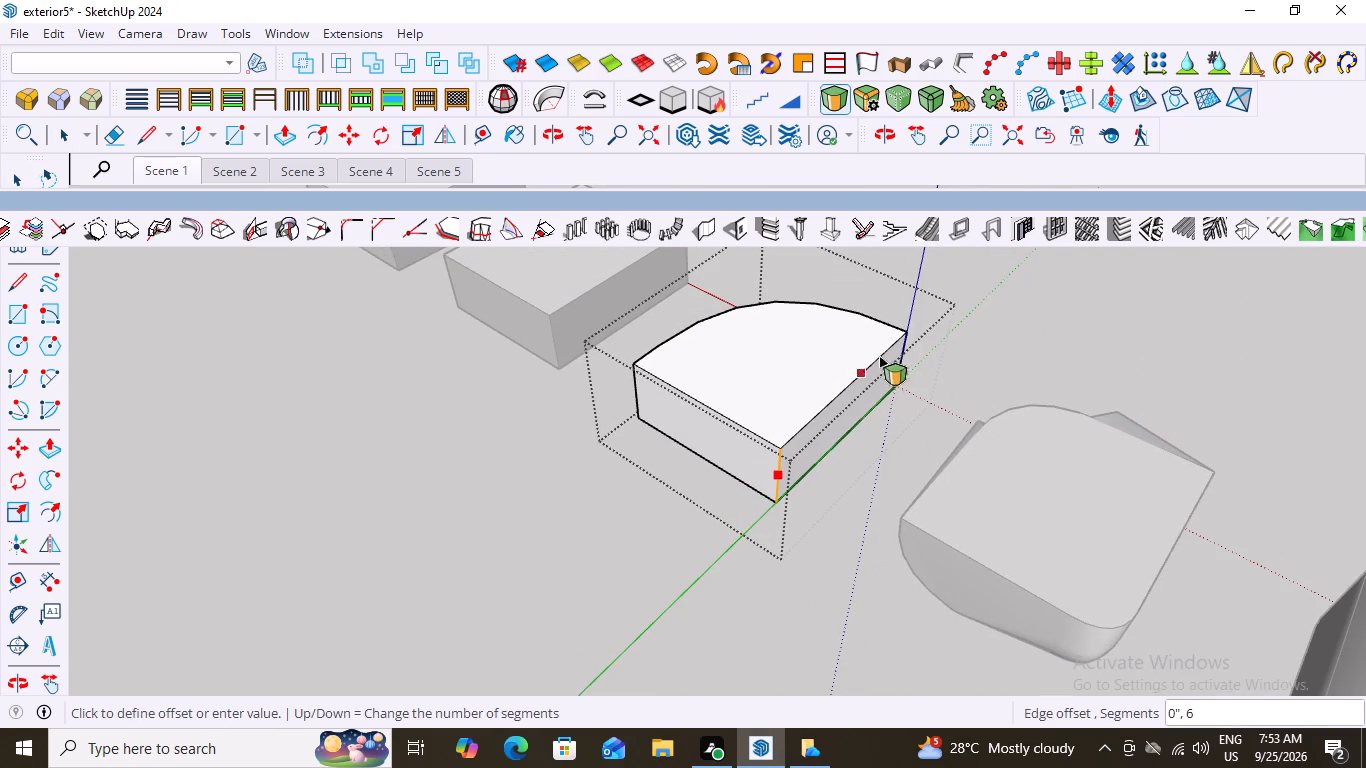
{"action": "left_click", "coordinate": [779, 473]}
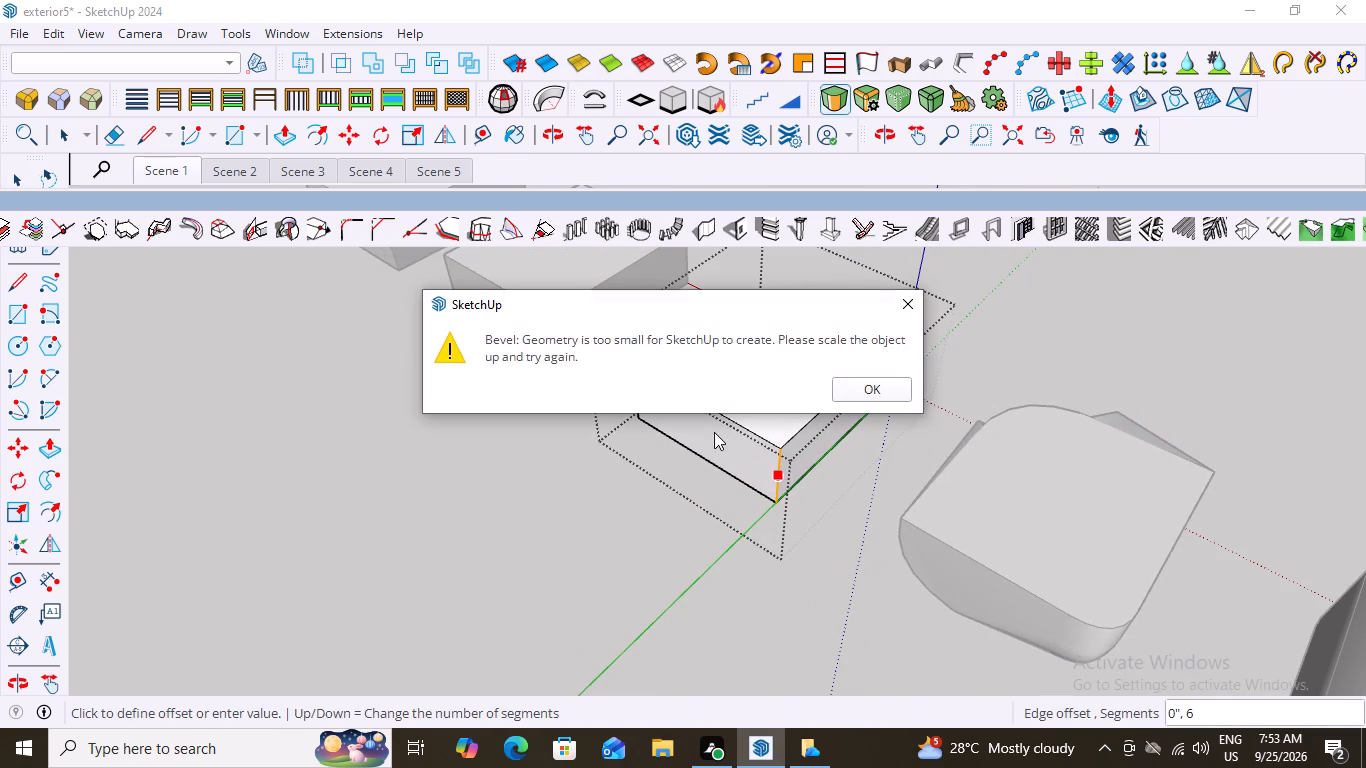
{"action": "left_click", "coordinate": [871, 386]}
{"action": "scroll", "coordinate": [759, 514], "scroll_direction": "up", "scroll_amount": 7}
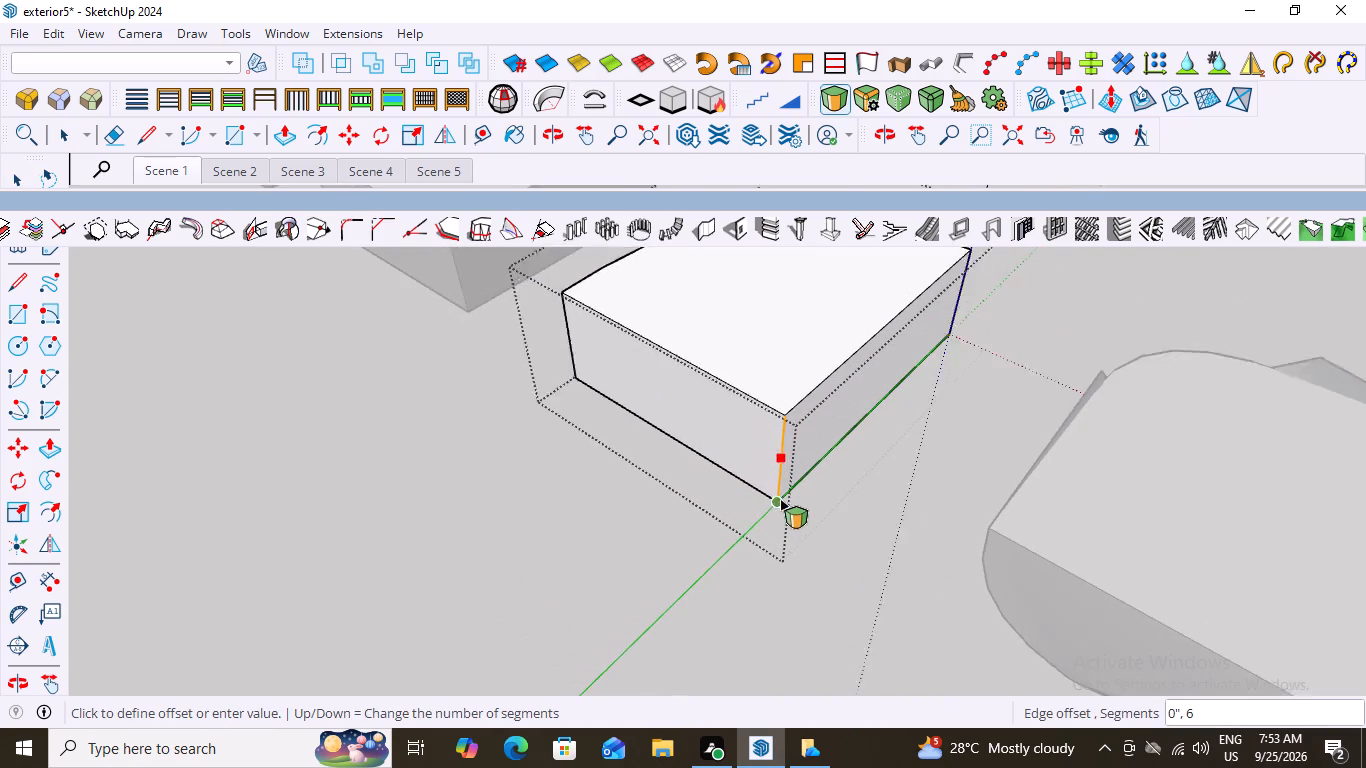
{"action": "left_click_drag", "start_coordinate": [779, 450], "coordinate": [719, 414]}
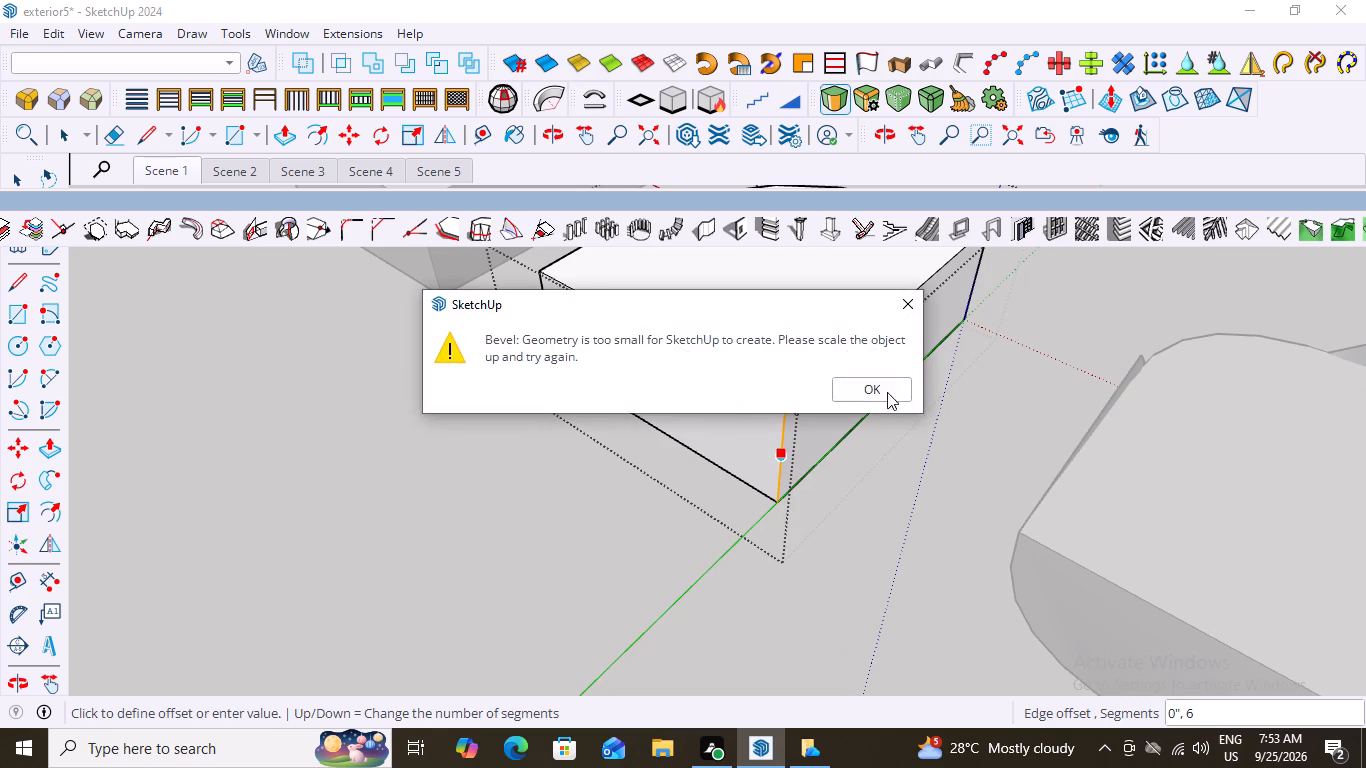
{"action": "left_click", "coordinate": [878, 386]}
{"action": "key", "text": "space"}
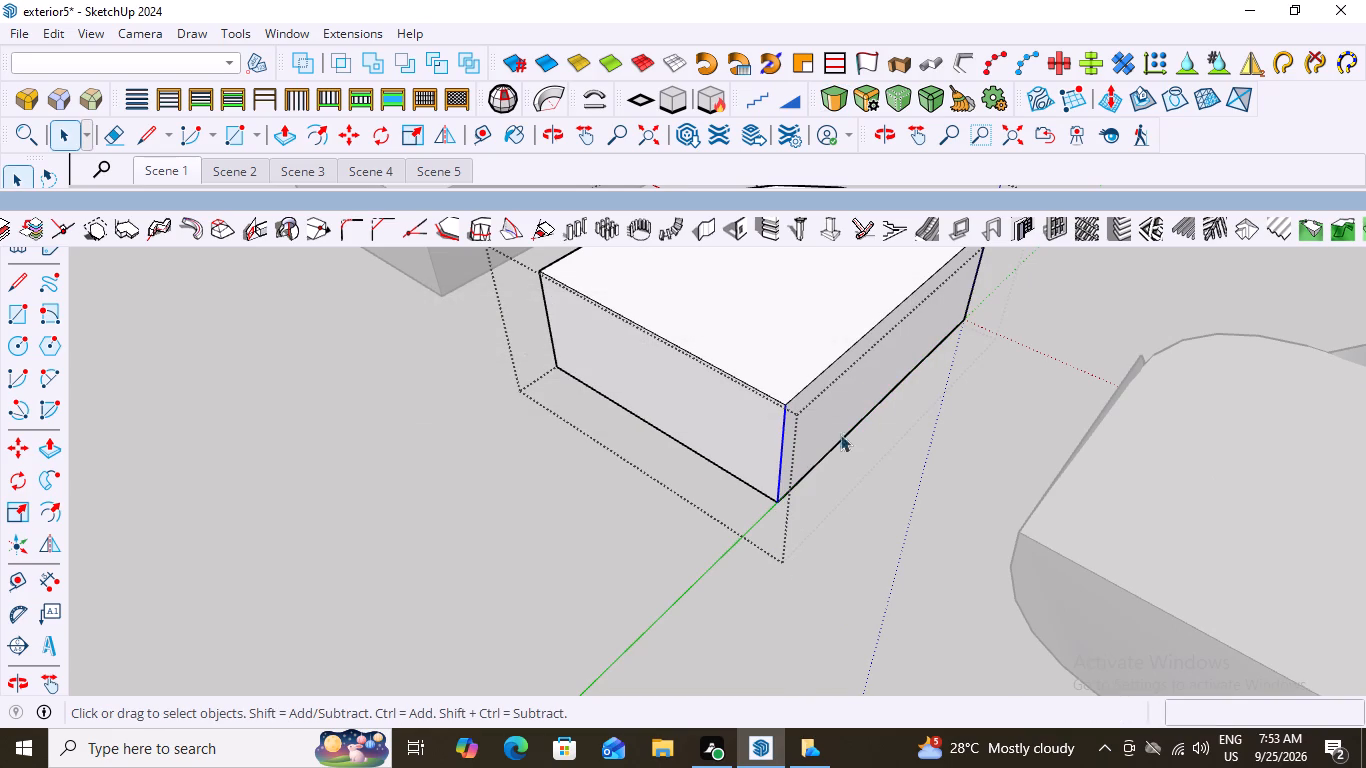
Round the third box's rear vertical edge nearest the house, offset about 12' 4 9/16", 6 segments, and close the group.
{"action": "middle_click", "coordinate": [976, 405]}
{"action": "scroll", "coordinate": [870, 472], "scroll_direction": "down", "scroll_amount": 3}
{"action": "middle_click_drag", "start_coordinate": [822, 501], "coordinate": [960, 450]}
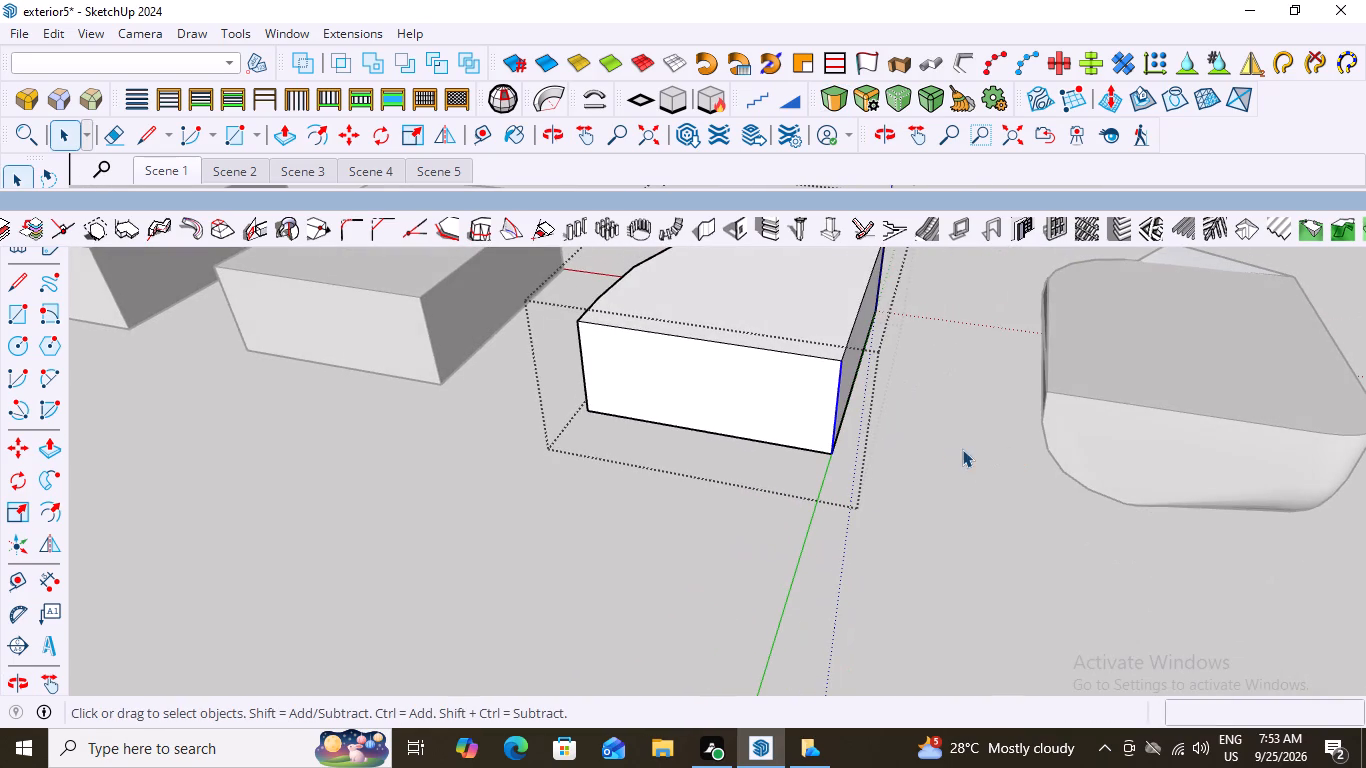
{"action": "left_click", "coordinate": [830, 90]}
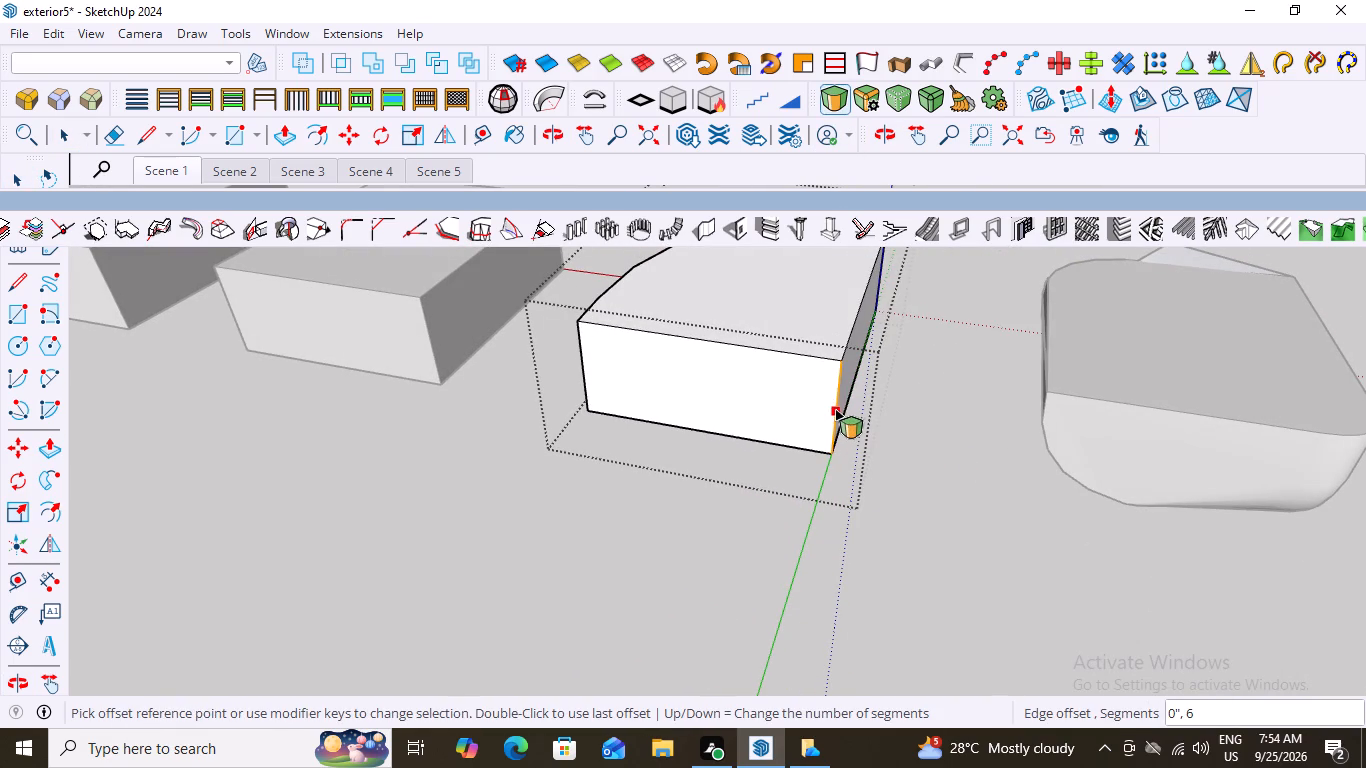
{"action": "left_click", "coordinate": [836, 407]}
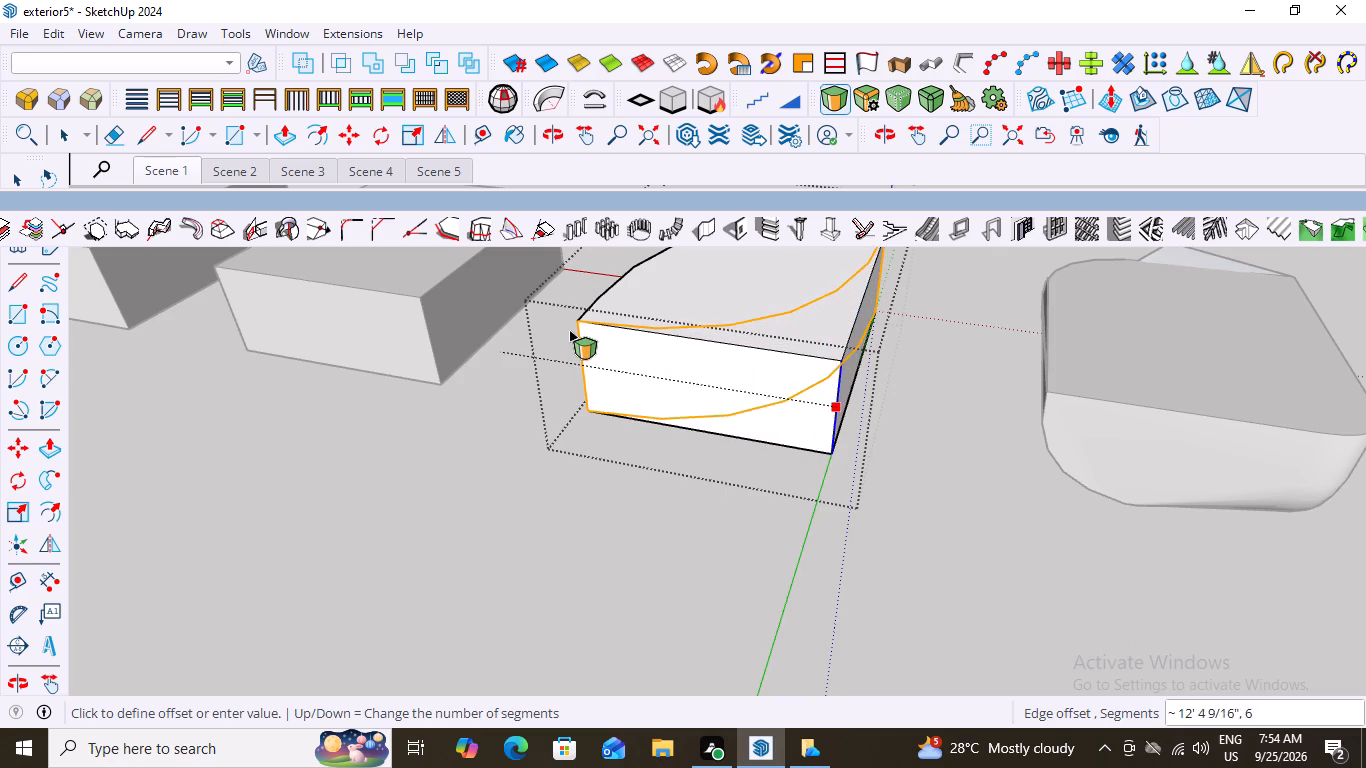
{"action": "left_click", "coordinate": [580, 328]}
{"action": "key", "text": "space"}
{"action": "left_click", "coordinate": [654, 541]}
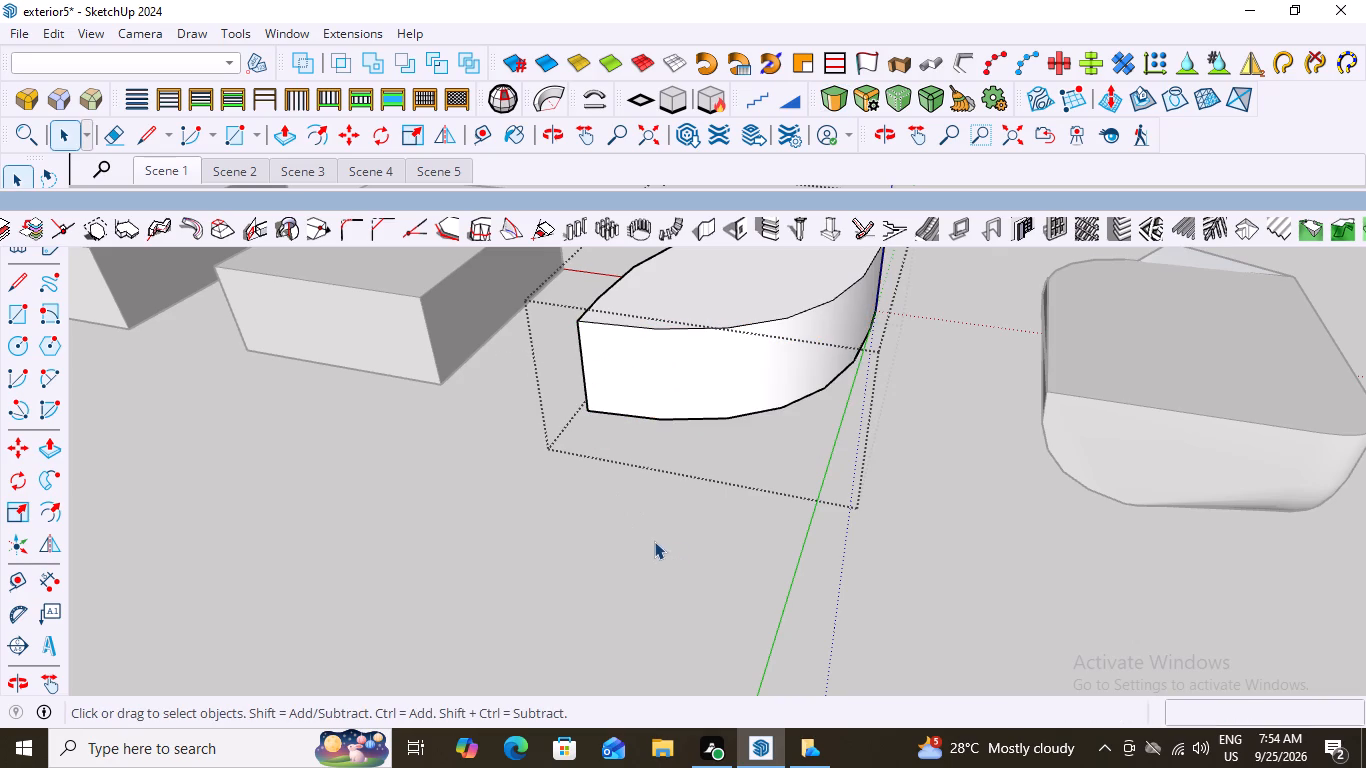
Open the group of the fourth box from the house for editing.
{"action": "scroll", "coordinate": [653, 532], "scroll_direction": "down", "scroll_amount": 14}
{"action": "middle_click_drag", "start_coordinate": [591, 487], "coordinate": [851, 479]}
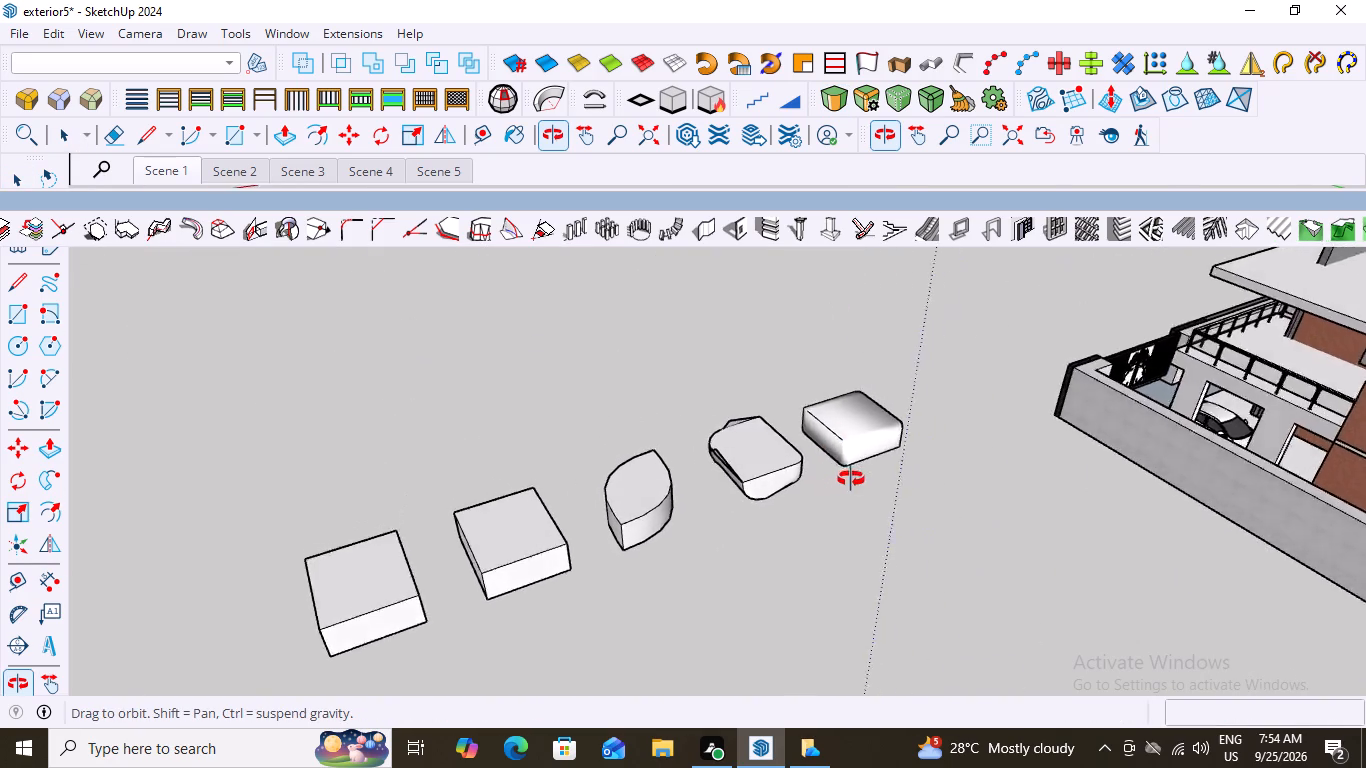
{"action": "middle_click_drag", "start_coordinate": [851, 479], "coordinate": [832, 438]}
{"action": "scroll", "coordinate": [832, 438], "scroll_direction": "down", "scroll_amount": 3}
{"action": "scroll", "coordinate": [594, 572], "scroll_direction": "up", "scroll_amount": 7}
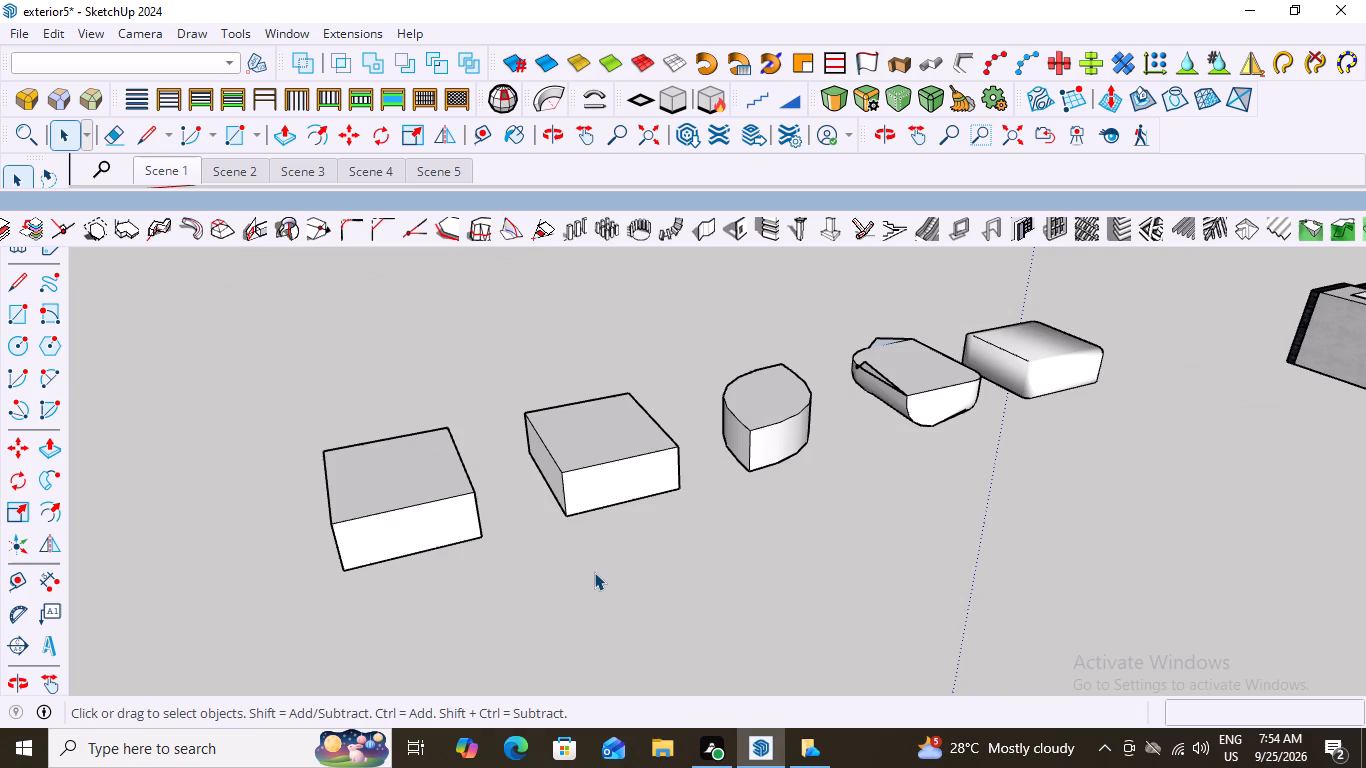
{"action": "scroll", "coordinate": [594, 572], "scroll_direction": "down", "scroll_amount": 5}
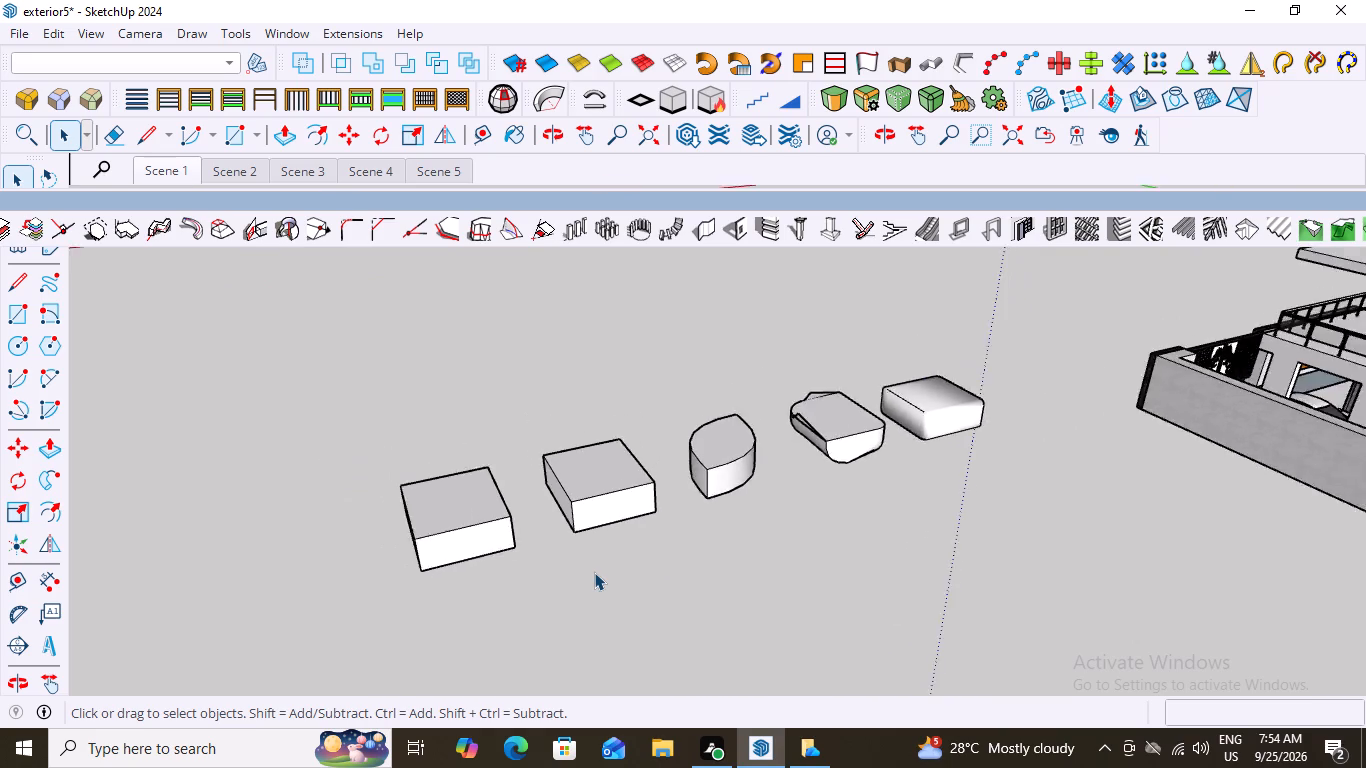
{"action": "scroll", "coordinate": [594, 572], "scroll_direction": "down", "scroll_amount": 4}
{"action": "scroll", "coordinate": [544, 553], "scroll_direction": "up", "scroll_amount": 8}
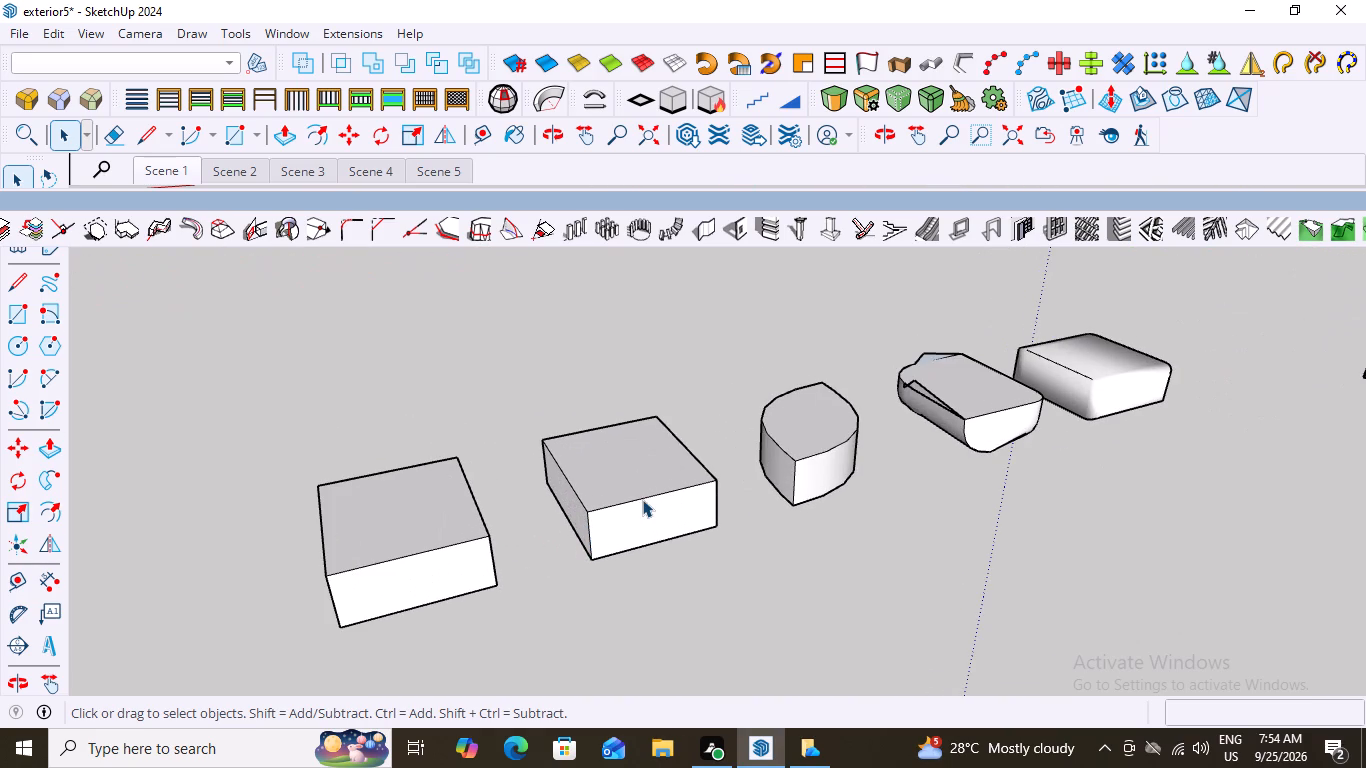
{"action": "scroll", "coordinate": [640, 480], "scroll_direction": "up", "scroll_amount": 2}
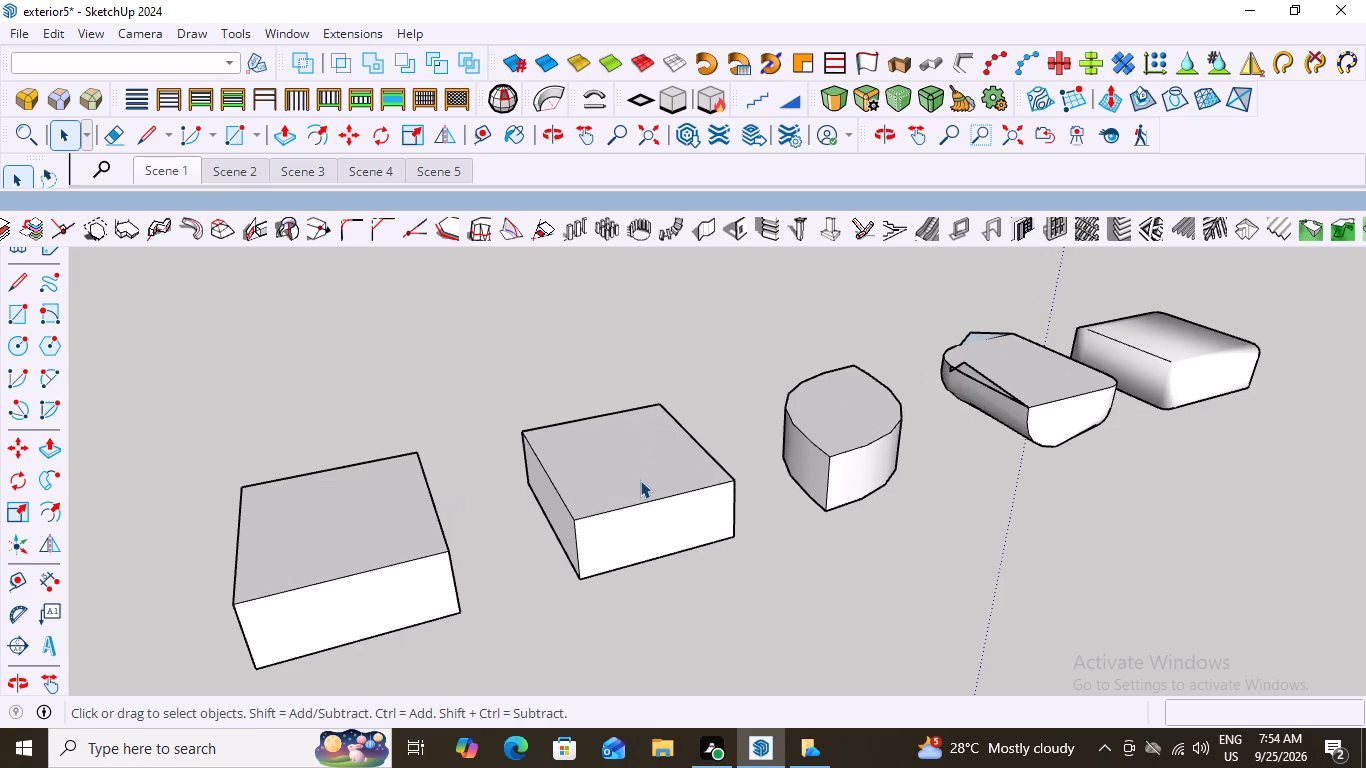
{"action": "left_click", "coordinate": [633, 424]}
{"action": "double_click", "coordinate": [630, 441]}
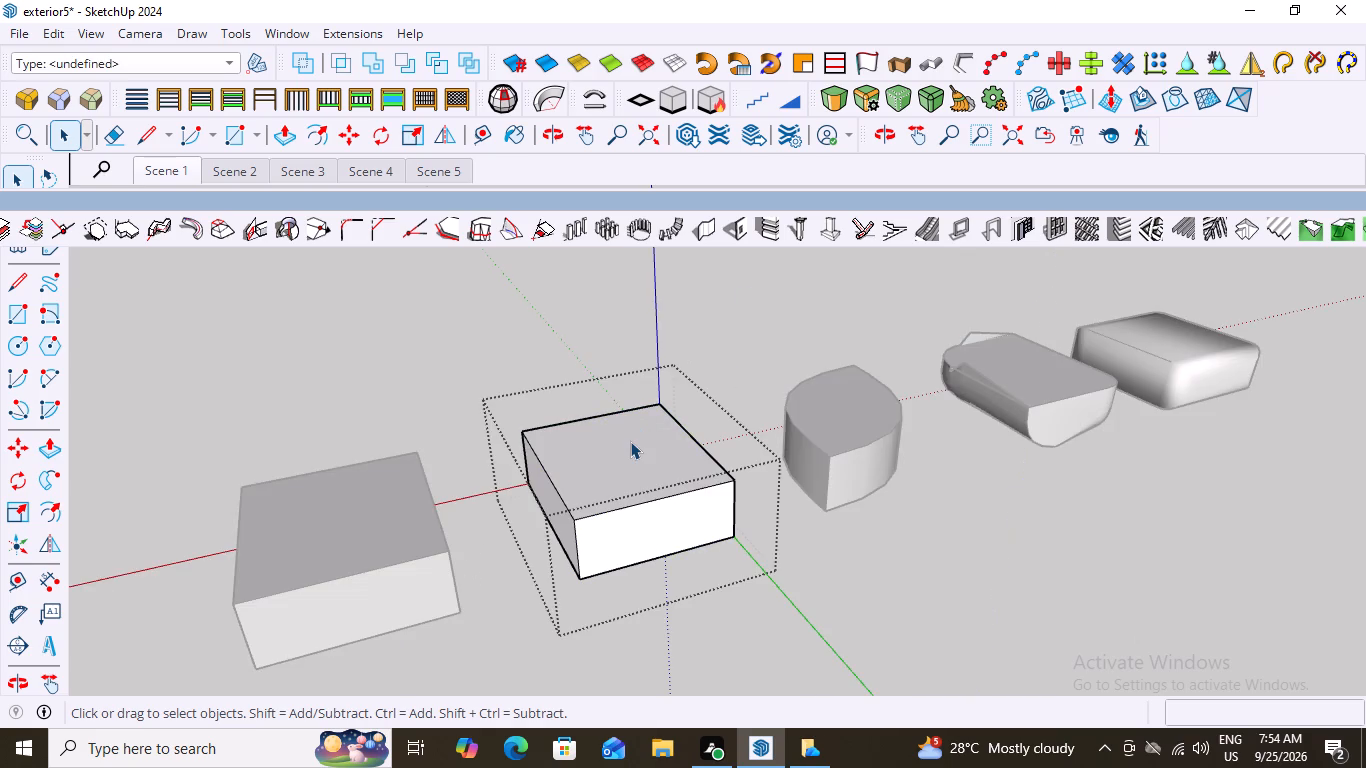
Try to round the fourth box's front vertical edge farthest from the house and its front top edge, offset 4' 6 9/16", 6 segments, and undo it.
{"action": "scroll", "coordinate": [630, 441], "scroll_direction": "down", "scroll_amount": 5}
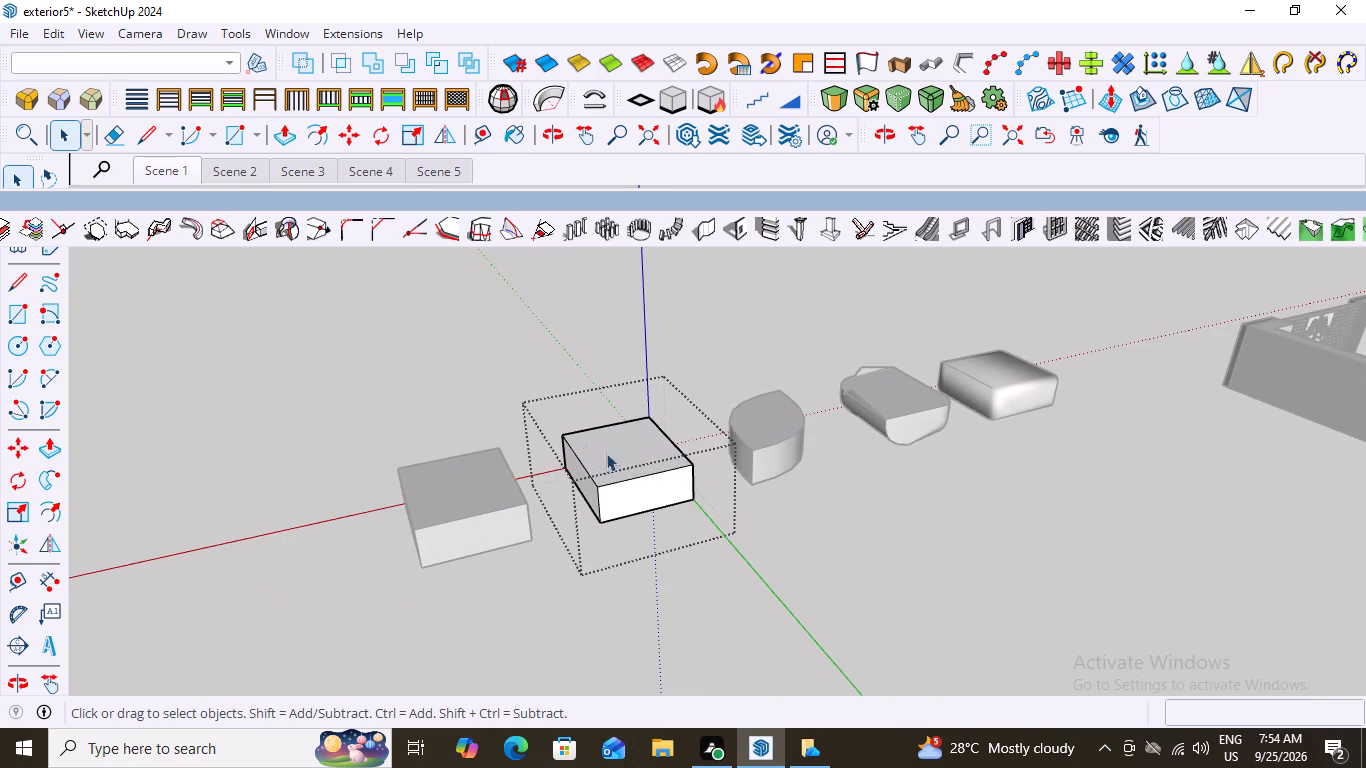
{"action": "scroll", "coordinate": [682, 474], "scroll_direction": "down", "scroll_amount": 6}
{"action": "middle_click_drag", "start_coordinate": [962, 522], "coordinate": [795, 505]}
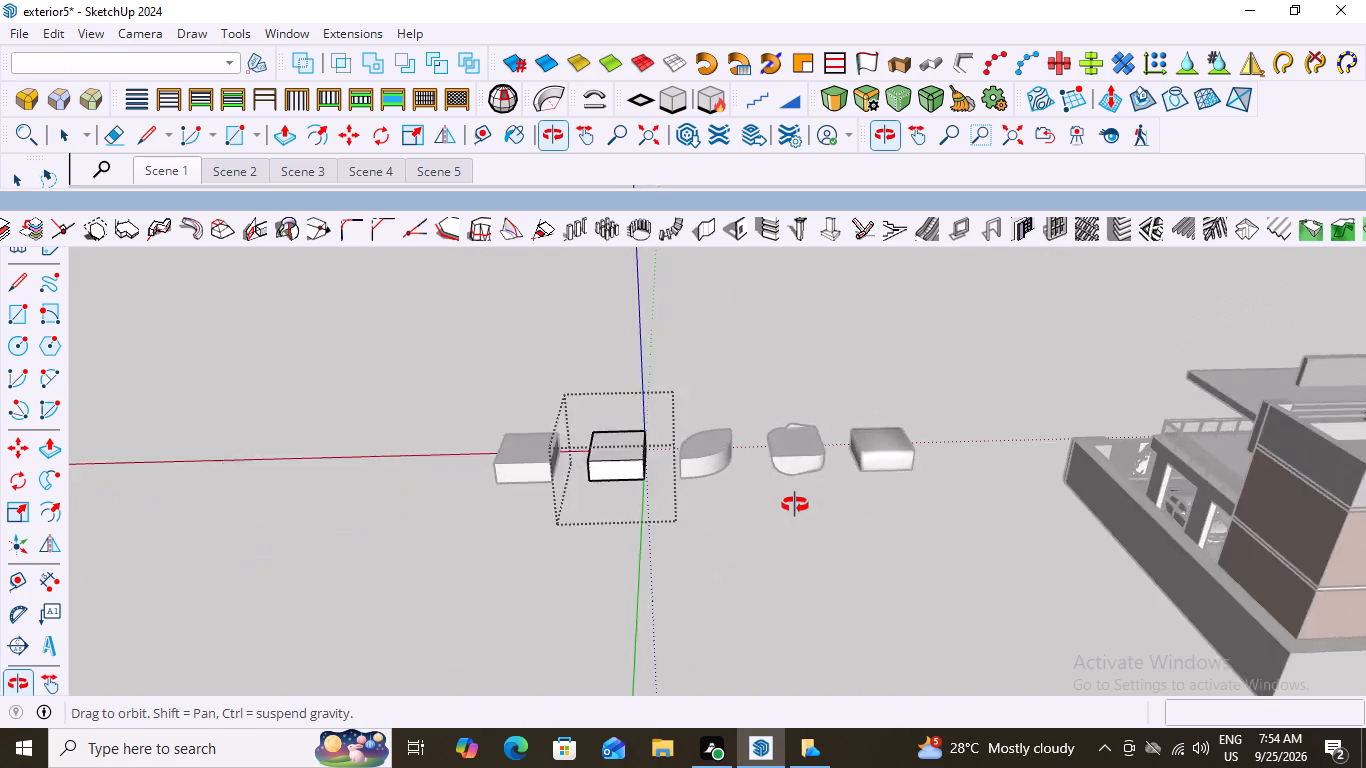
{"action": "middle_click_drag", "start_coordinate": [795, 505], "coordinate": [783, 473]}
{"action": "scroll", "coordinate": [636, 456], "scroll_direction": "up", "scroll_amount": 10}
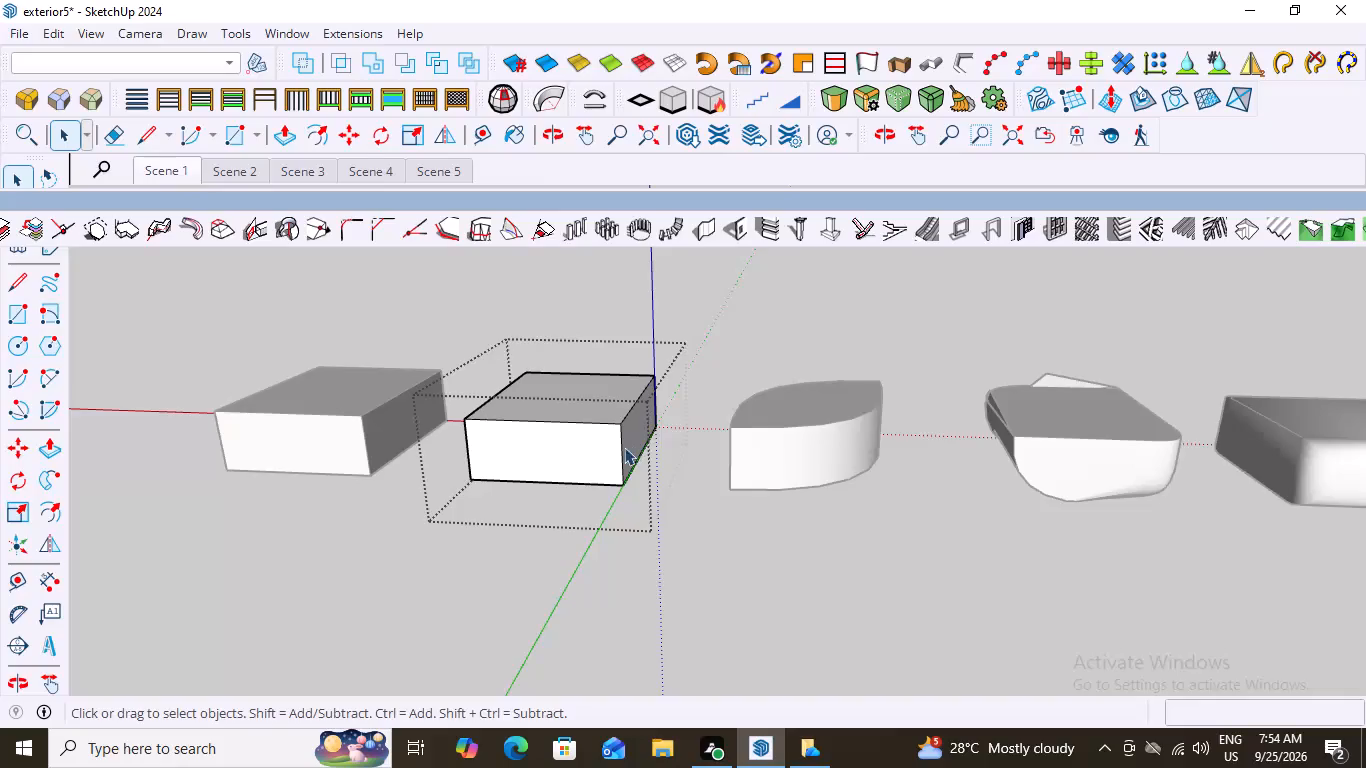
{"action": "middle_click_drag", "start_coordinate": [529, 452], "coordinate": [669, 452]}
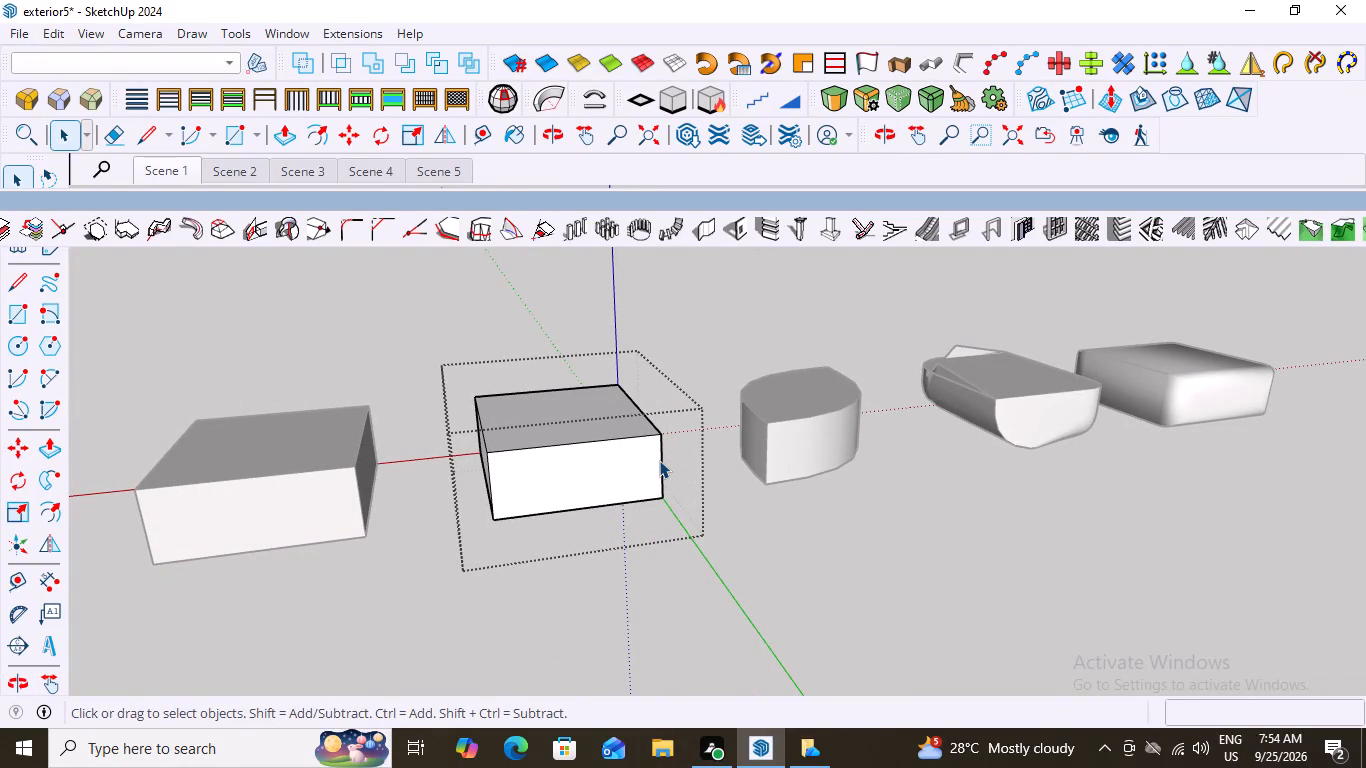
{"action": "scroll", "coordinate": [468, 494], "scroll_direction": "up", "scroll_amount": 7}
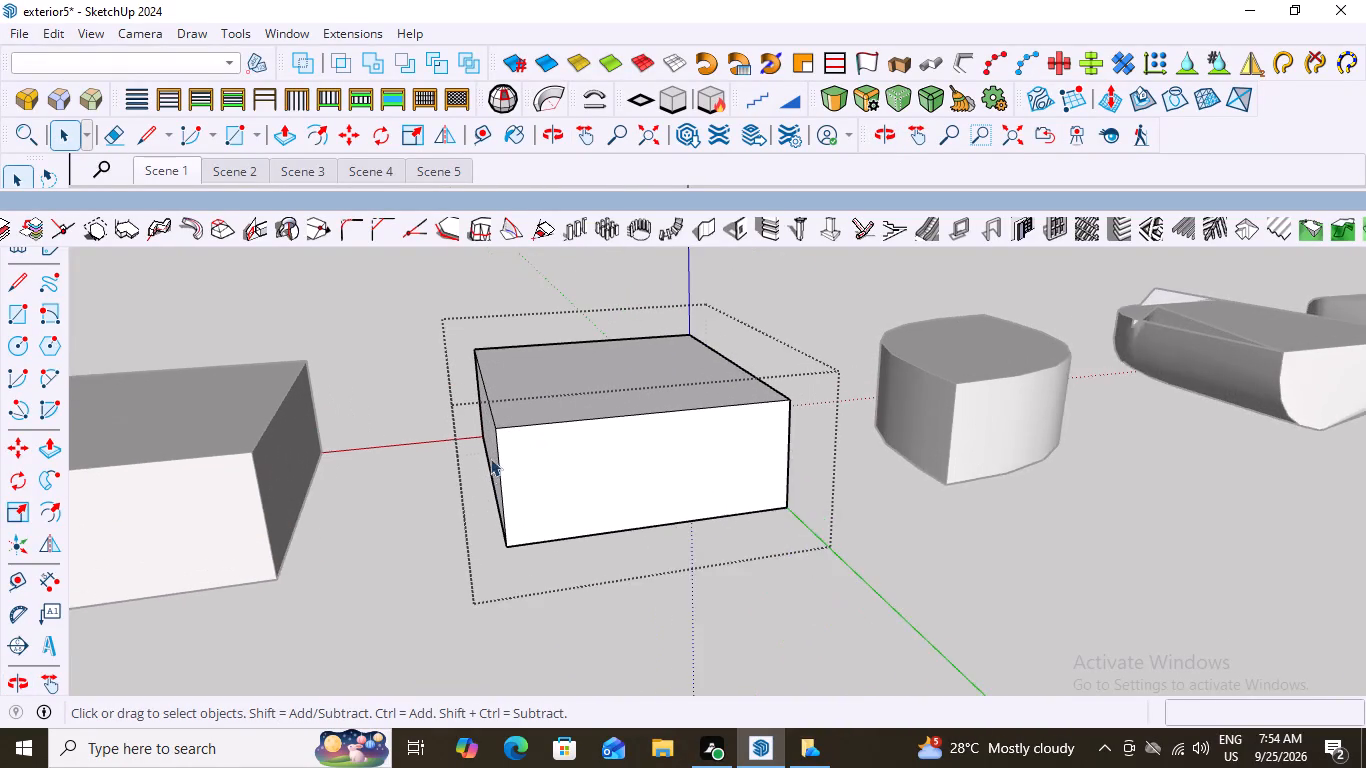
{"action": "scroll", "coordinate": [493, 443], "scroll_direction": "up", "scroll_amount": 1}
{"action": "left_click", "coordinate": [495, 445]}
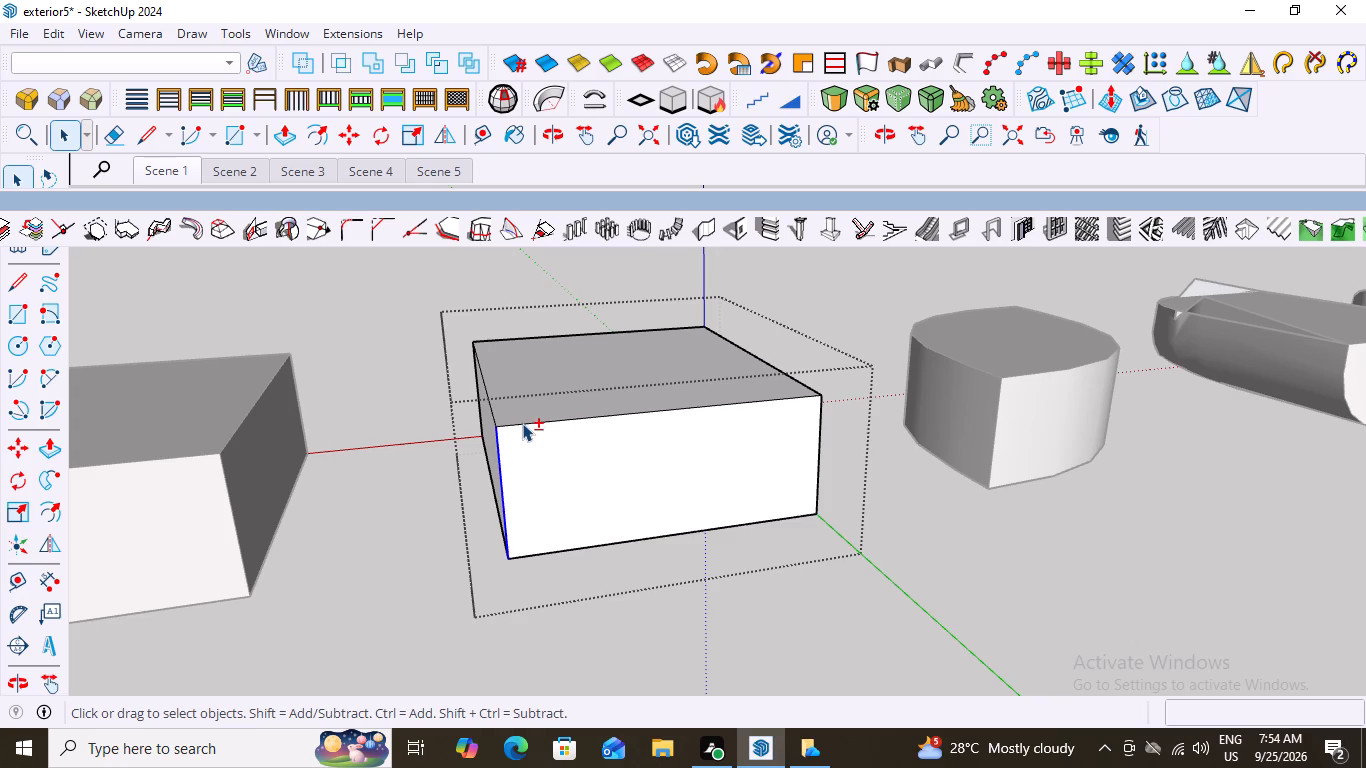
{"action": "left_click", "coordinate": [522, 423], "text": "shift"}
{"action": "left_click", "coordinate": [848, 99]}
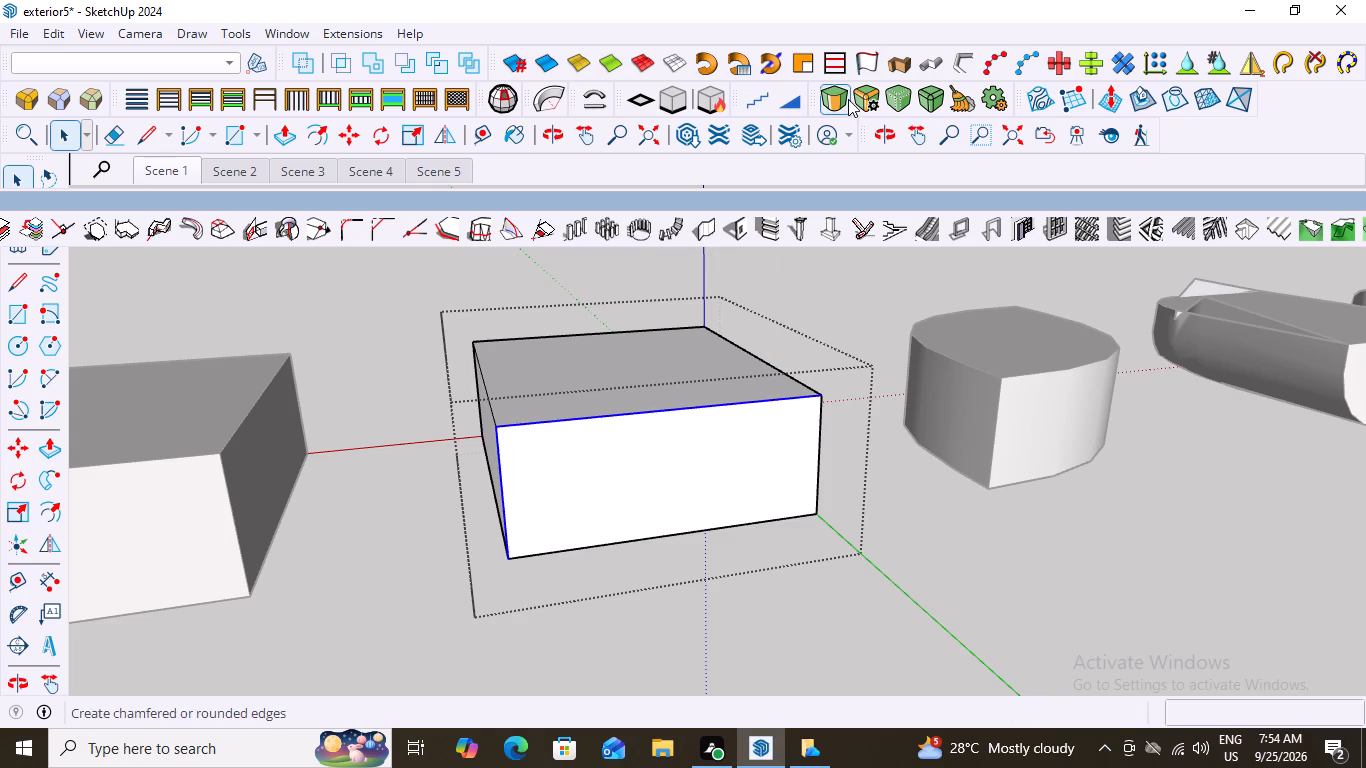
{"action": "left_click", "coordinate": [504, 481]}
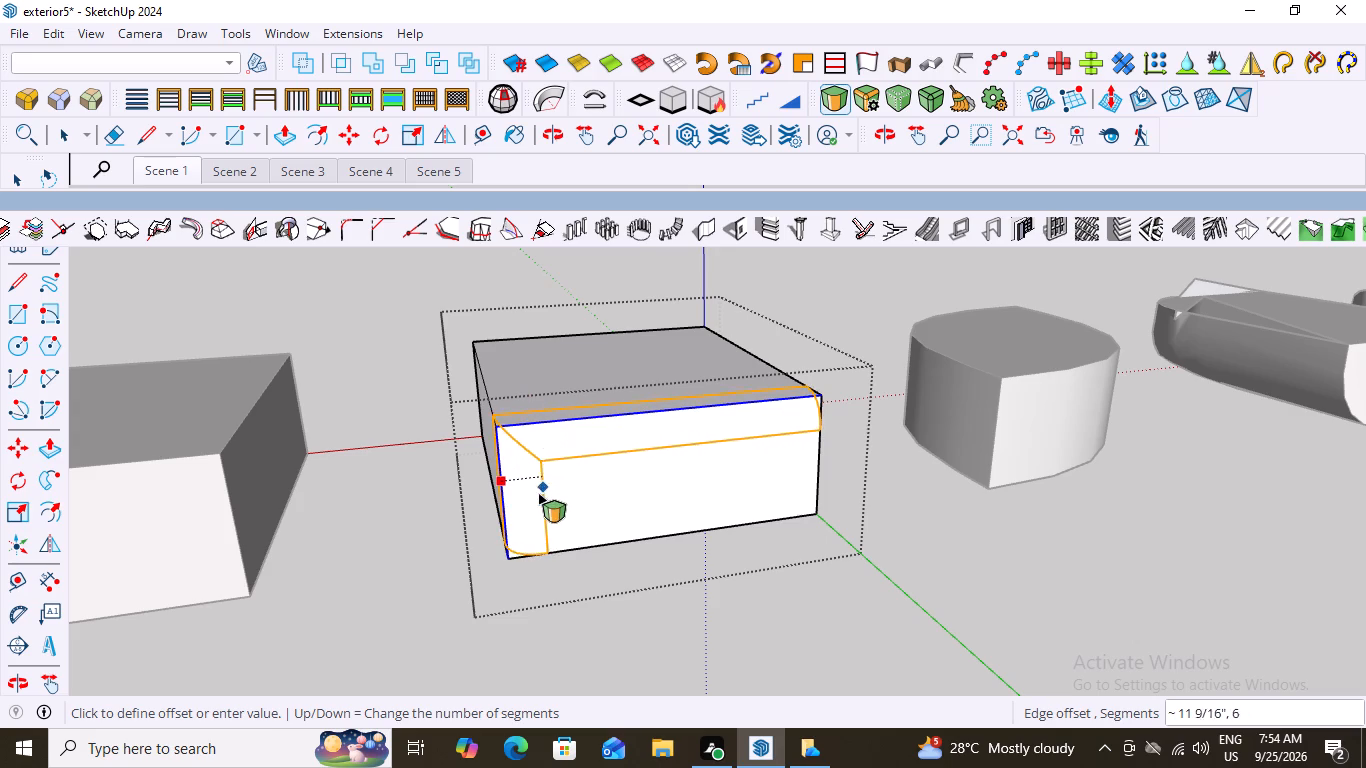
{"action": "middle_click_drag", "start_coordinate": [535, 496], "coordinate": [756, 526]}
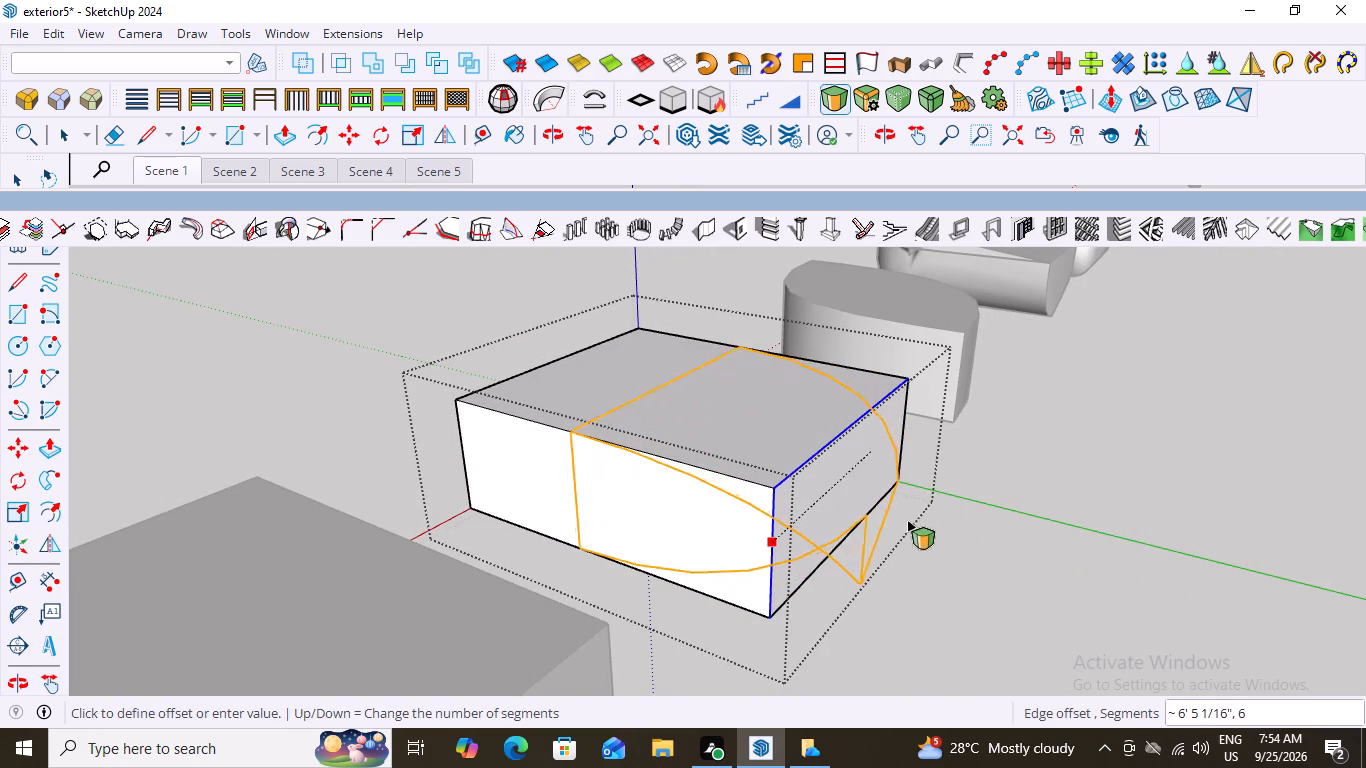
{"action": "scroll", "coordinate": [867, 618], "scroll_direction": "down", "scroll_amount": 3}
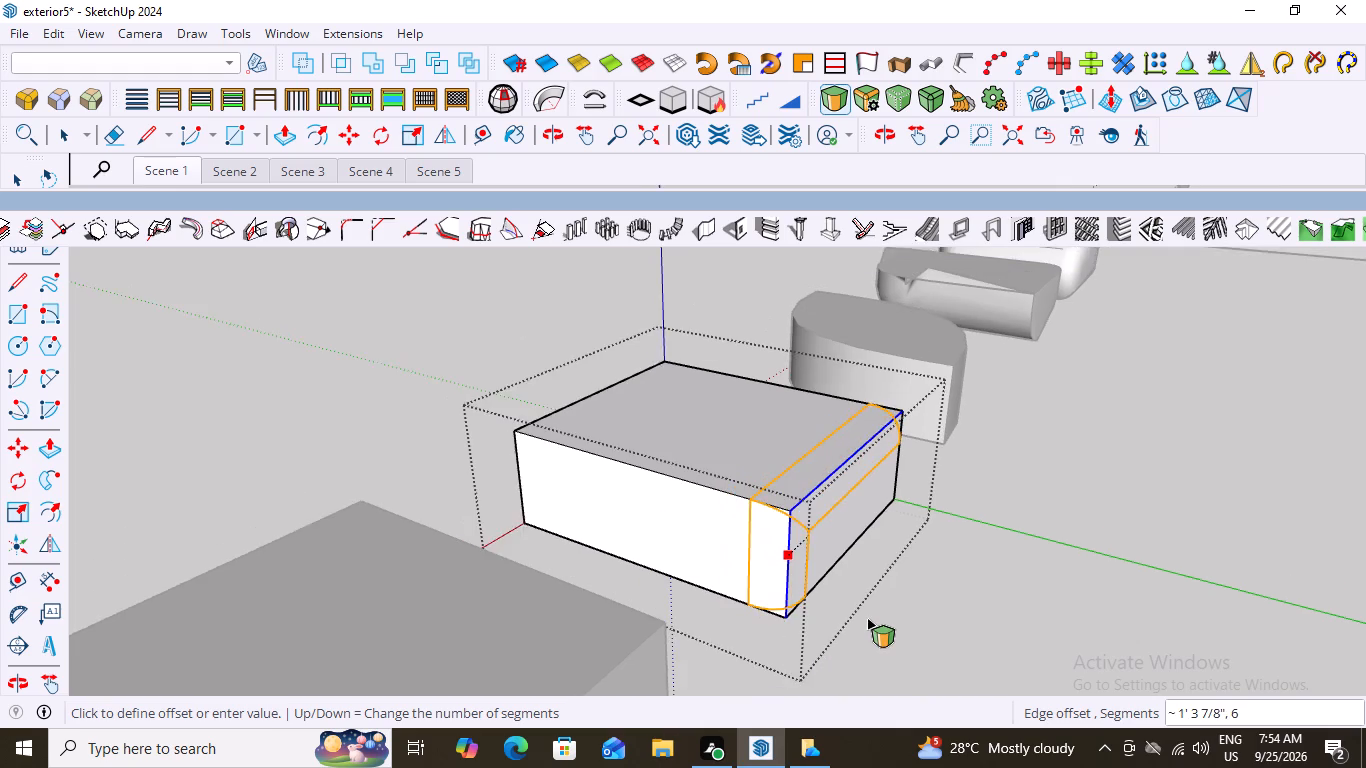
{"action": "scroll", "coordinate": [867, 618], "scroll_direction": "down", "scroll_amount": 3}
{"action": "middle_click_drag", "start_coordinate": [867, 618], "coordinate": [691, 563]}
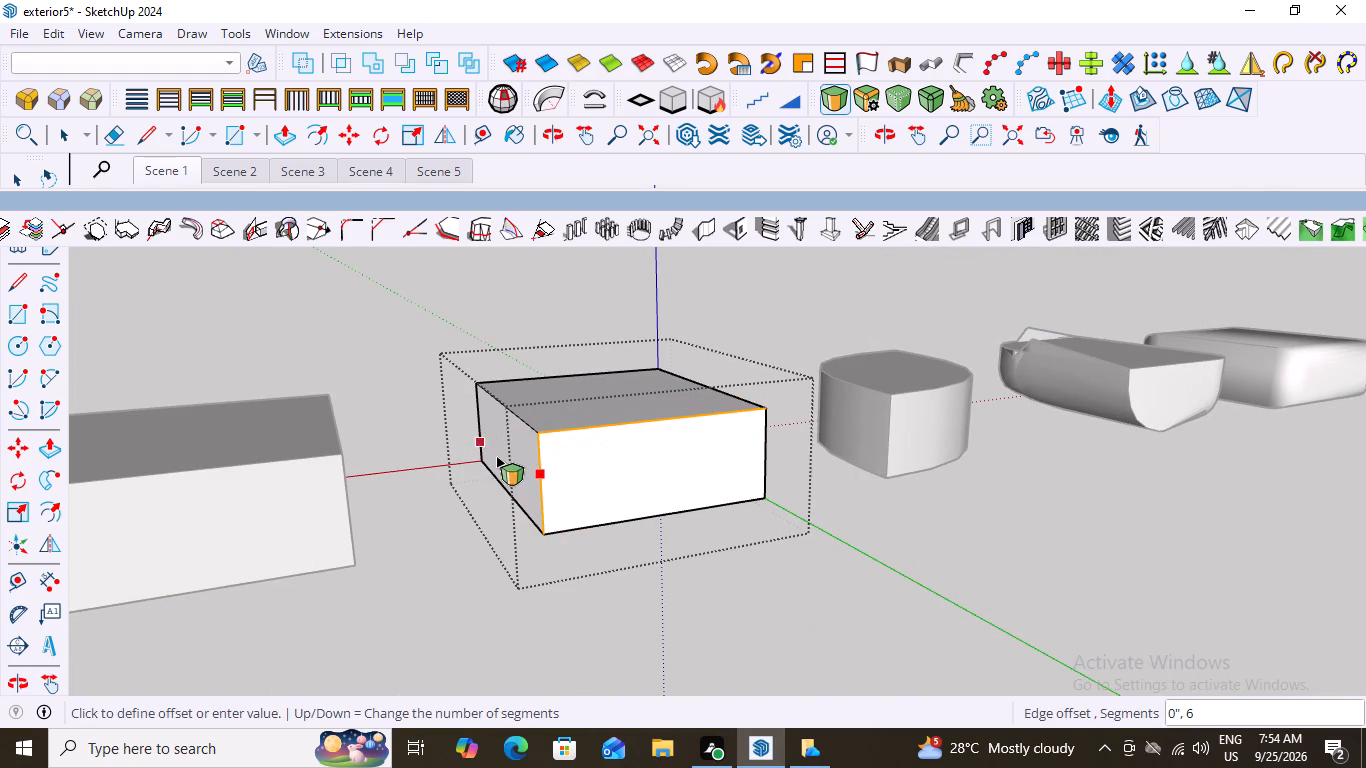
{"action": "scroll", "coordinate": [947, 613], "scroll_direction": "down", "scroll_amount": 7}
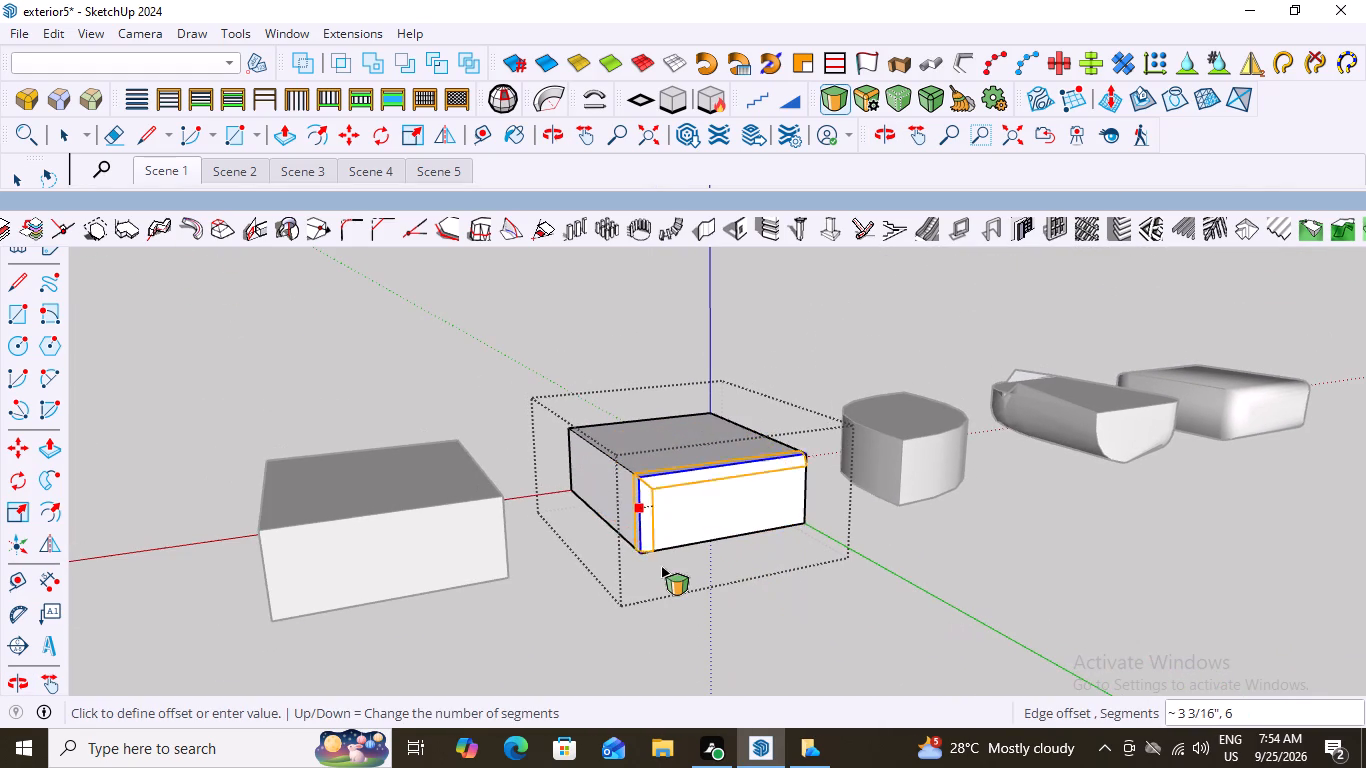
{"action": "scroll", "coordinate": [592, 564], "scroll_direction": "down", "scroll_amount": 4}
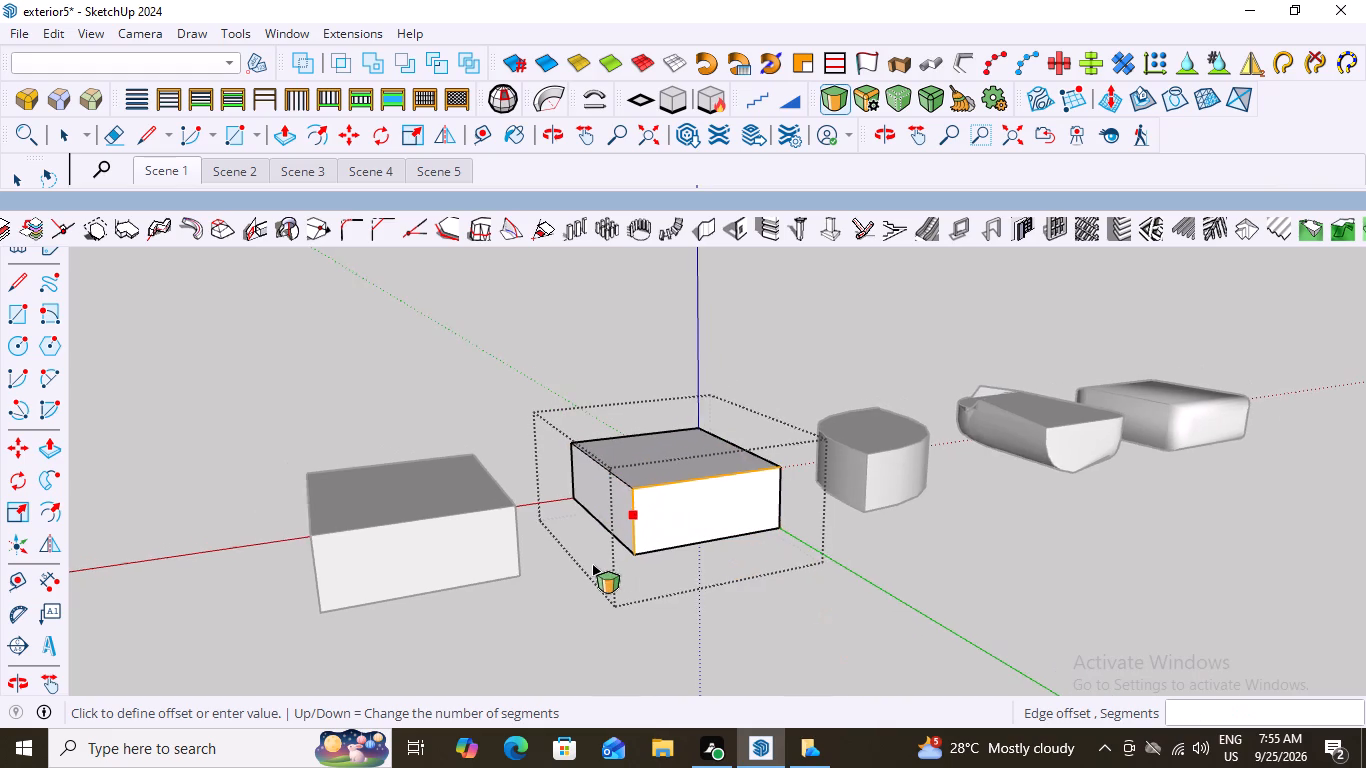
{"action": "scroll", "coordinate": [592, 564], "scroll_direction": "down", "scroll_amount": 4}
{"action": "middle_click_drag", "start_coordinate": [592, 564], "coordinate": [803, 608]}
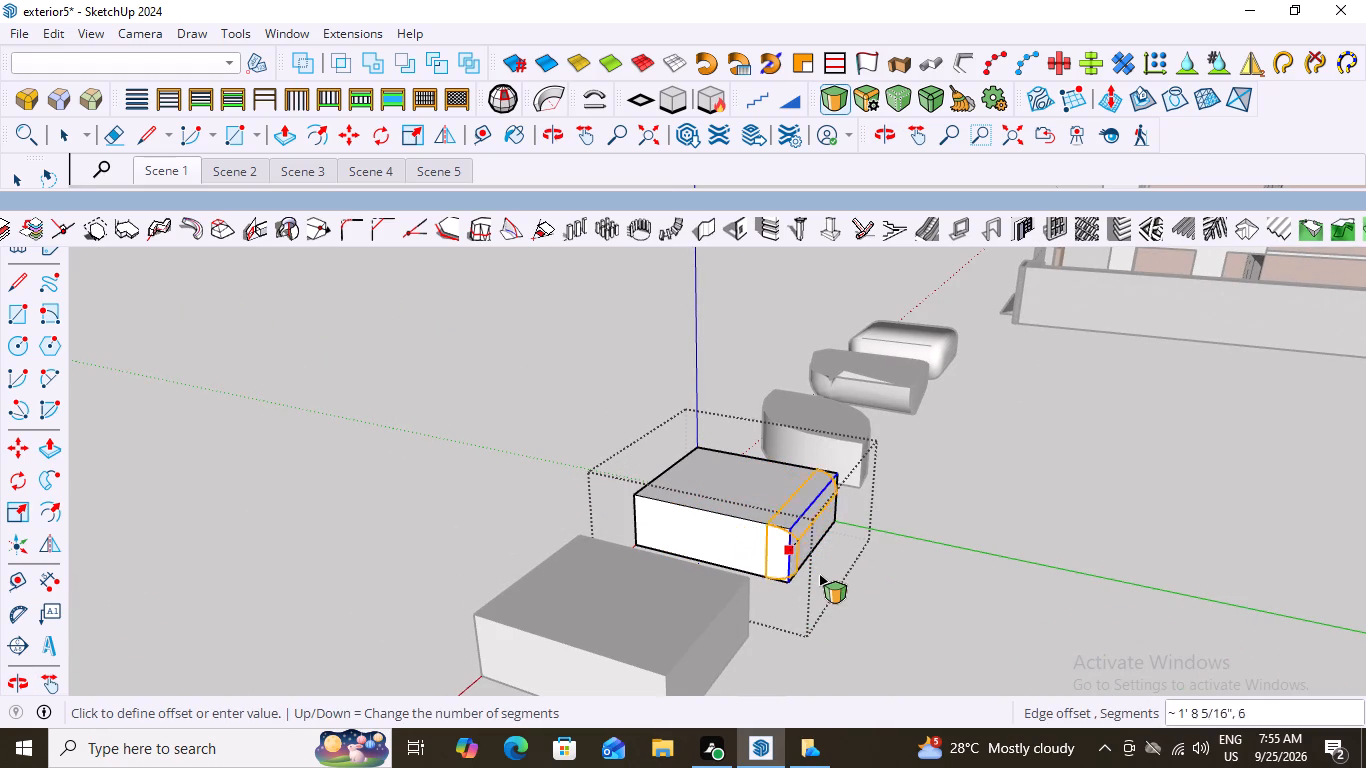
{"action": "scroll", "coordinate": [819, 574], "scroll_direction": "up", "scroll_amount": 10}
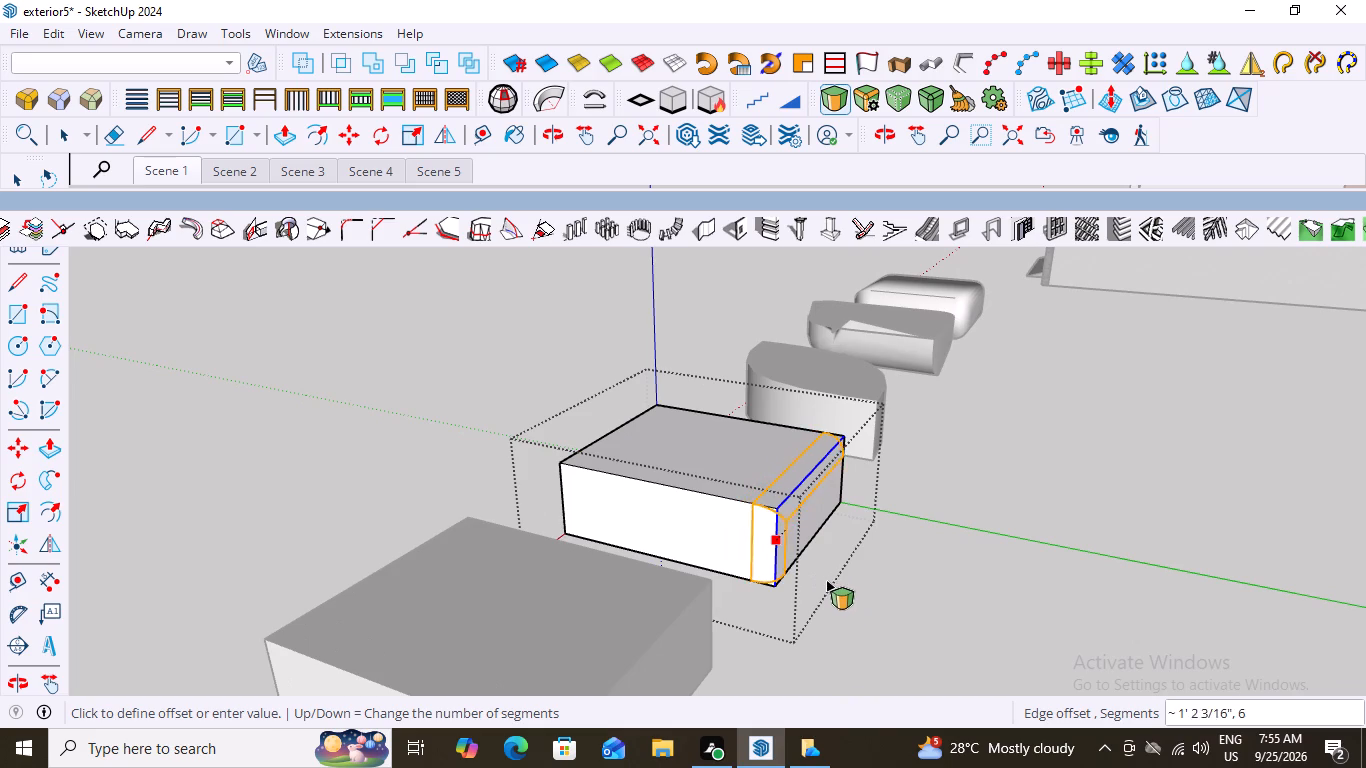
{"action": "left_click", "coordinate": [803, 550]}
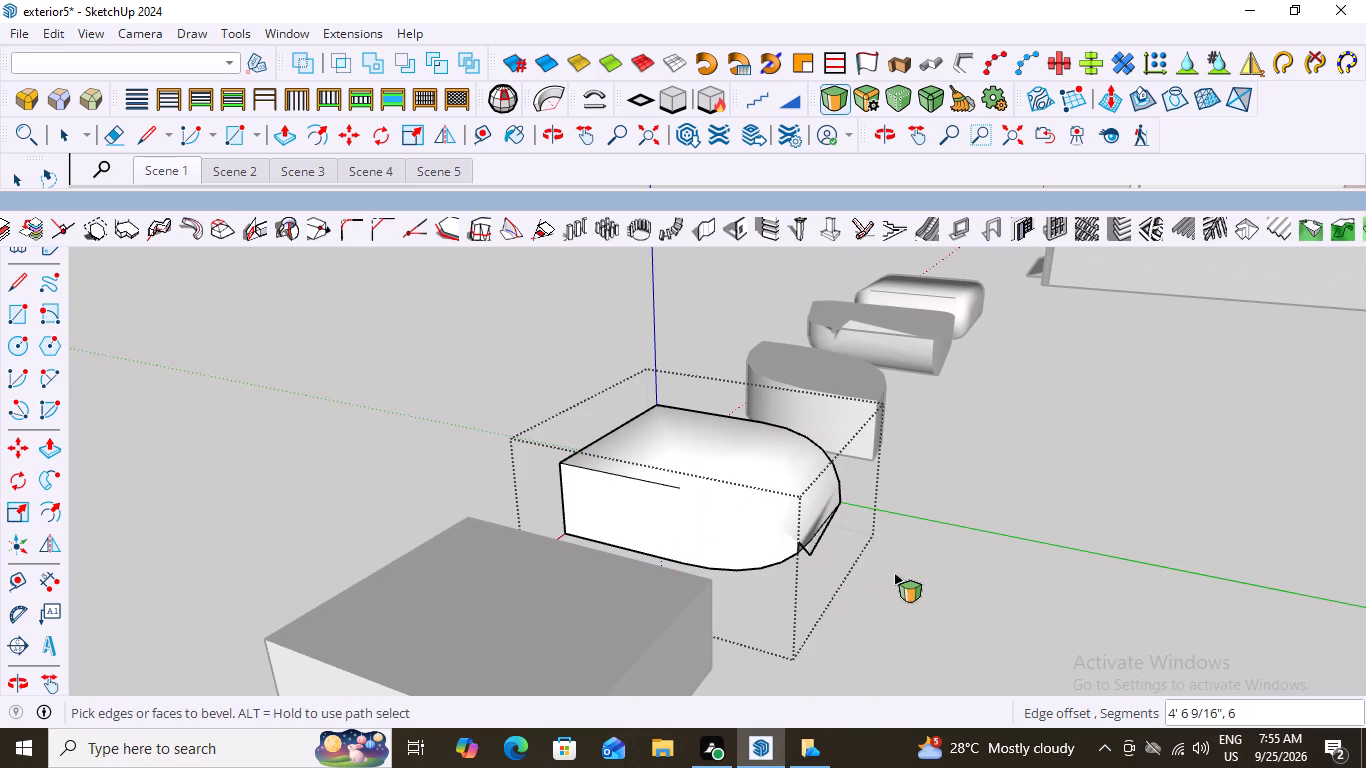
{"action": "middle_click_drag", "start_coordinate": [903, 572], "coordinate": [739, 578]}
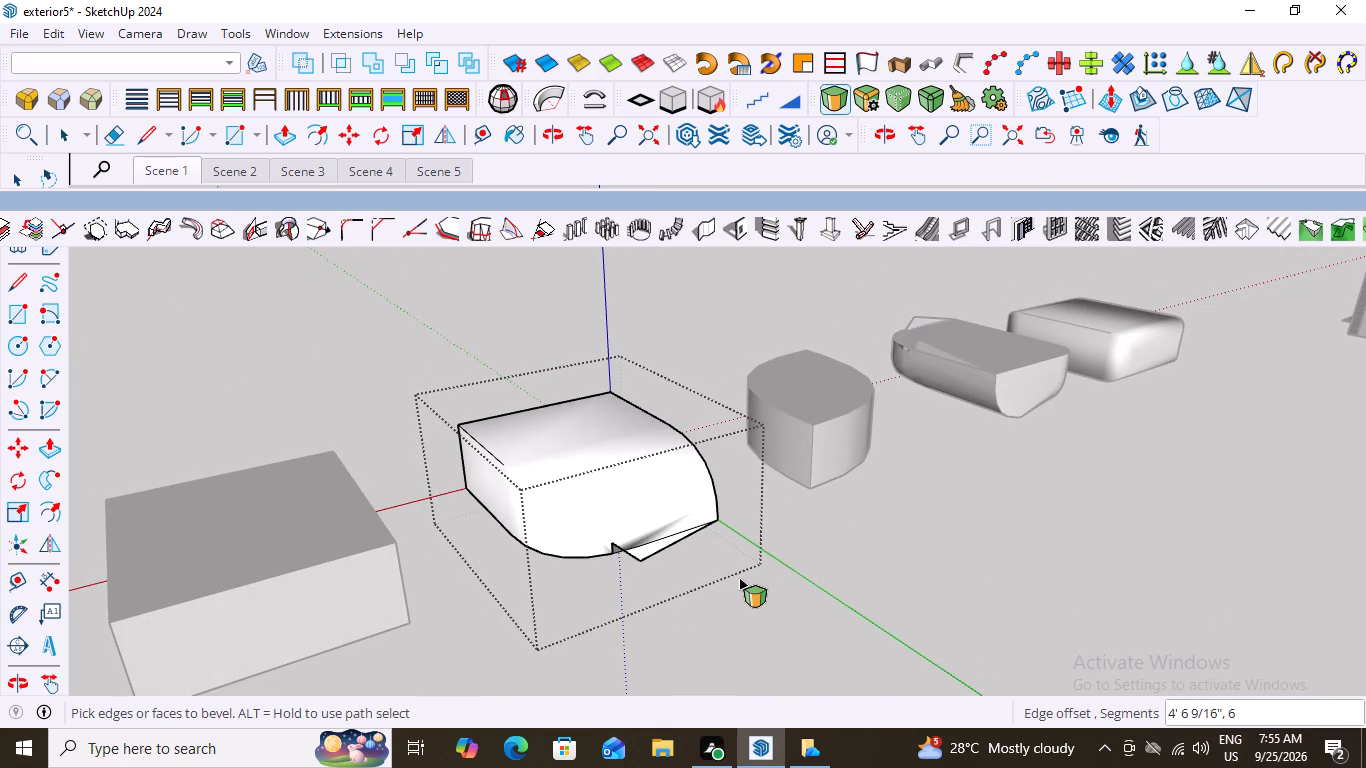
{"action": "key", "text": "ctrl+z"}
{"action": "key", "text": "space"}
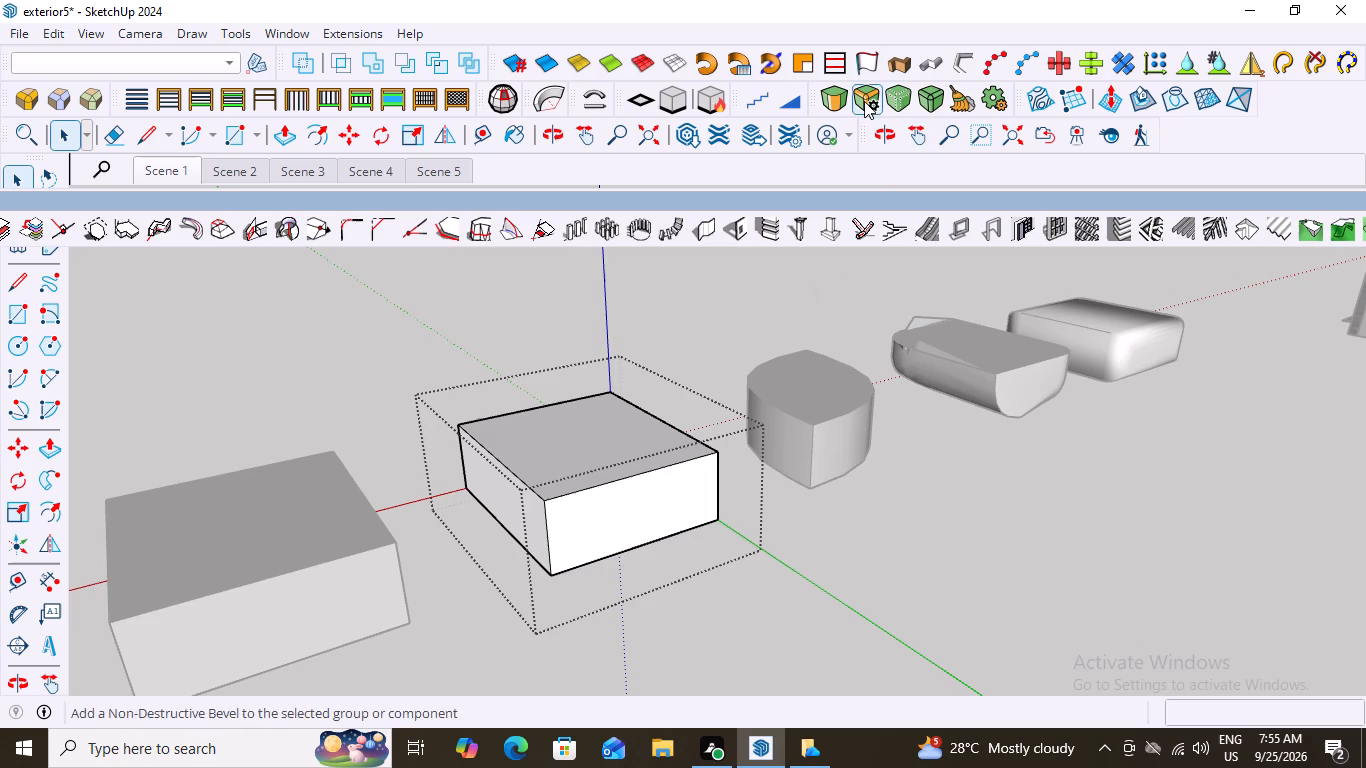
Round the fourth box's front top edge and front vertical edge farthest from the house, offset about 9 13/16", 6 segments, and close the group.
{"action": "scroll", "coordinate": [536, 554], "scroll_direction": "up", "scroll_amount": 2}
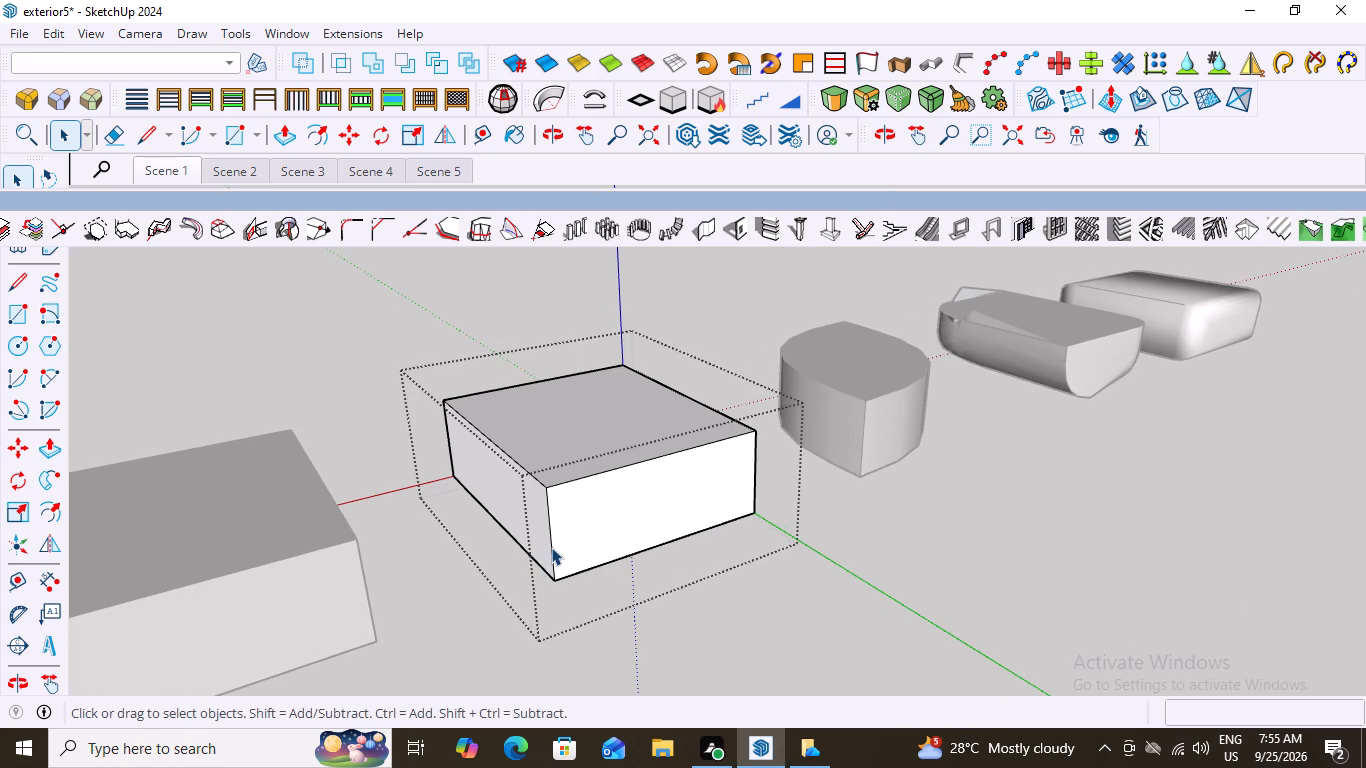
{"action": "left_click", "coordinate": [551, 546]}
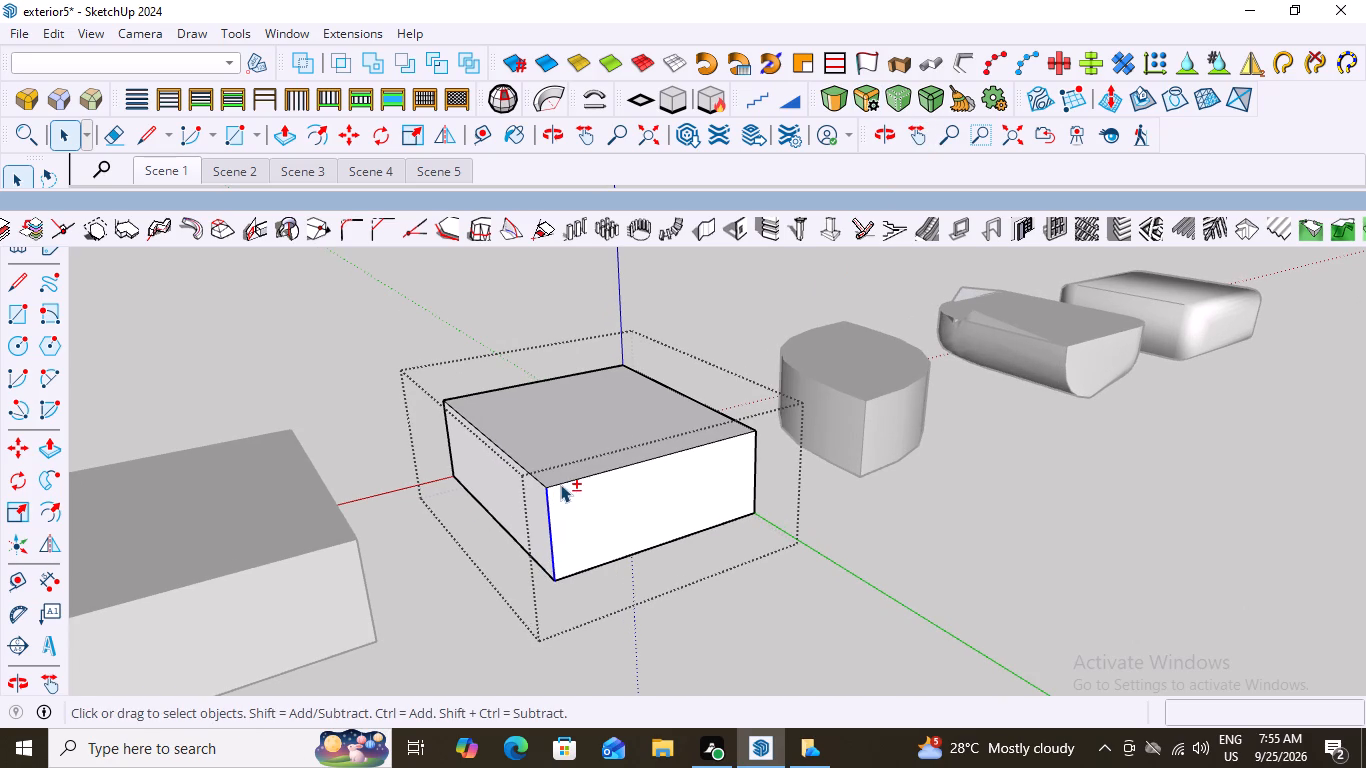
{"action": "left_click", "coordinate": [560, 481], "text": "shift"}
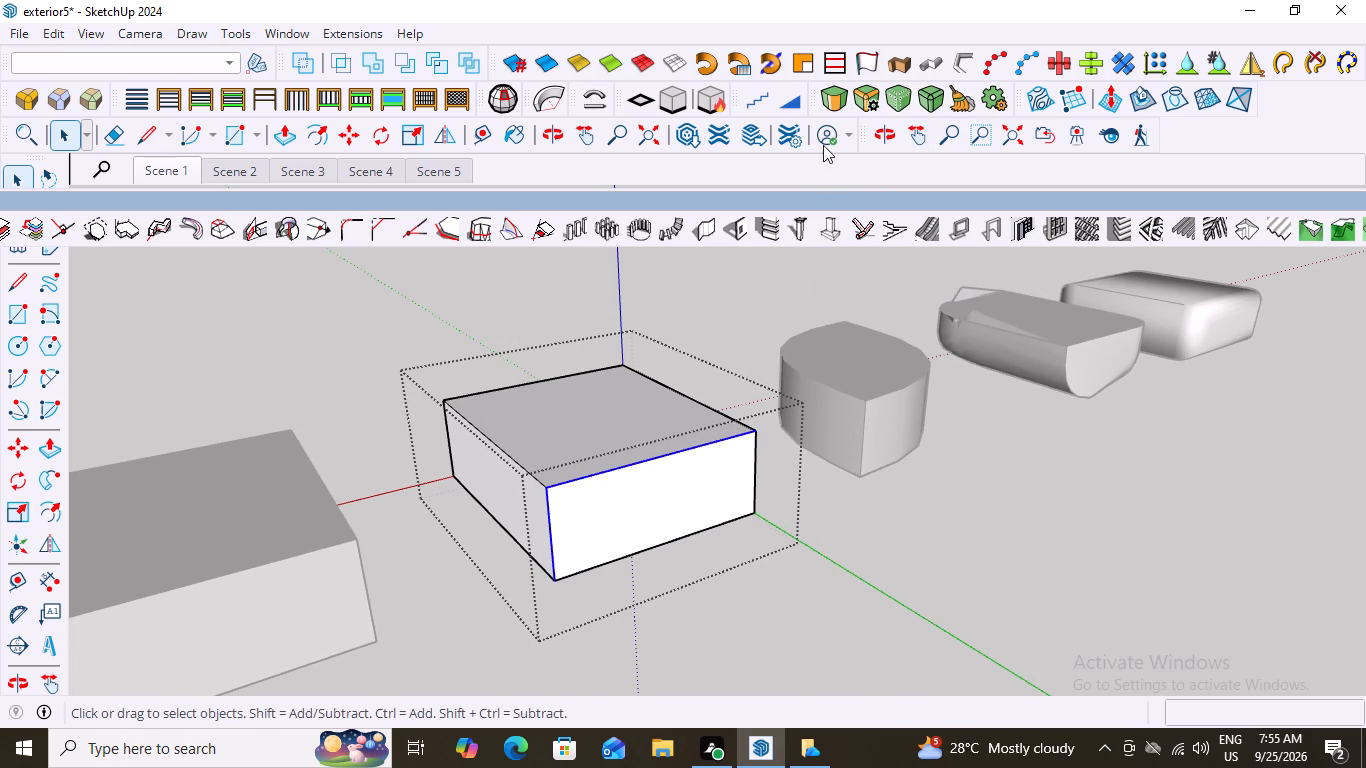
{"action": "double_click", "coordinate": [830, 95]}
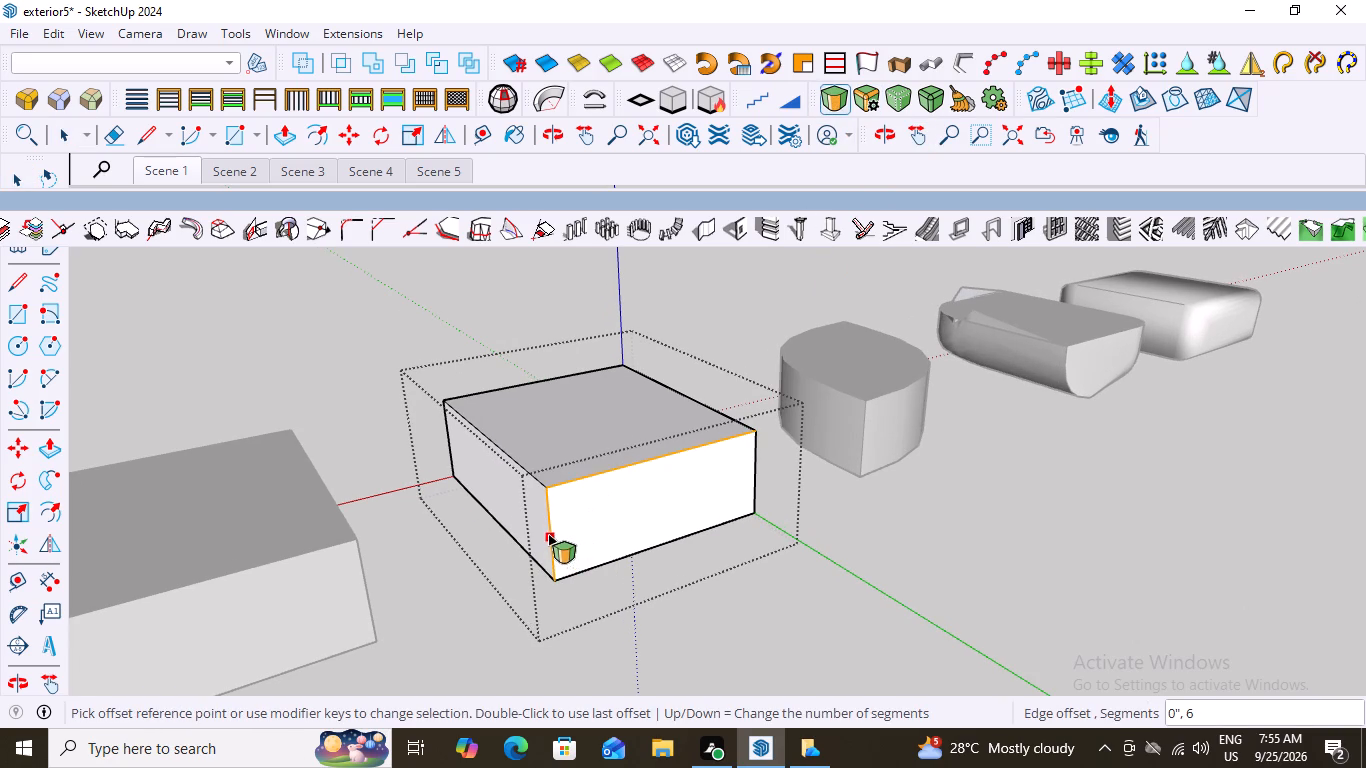
{"action": "left_click", "coordinate": [548, 534]}
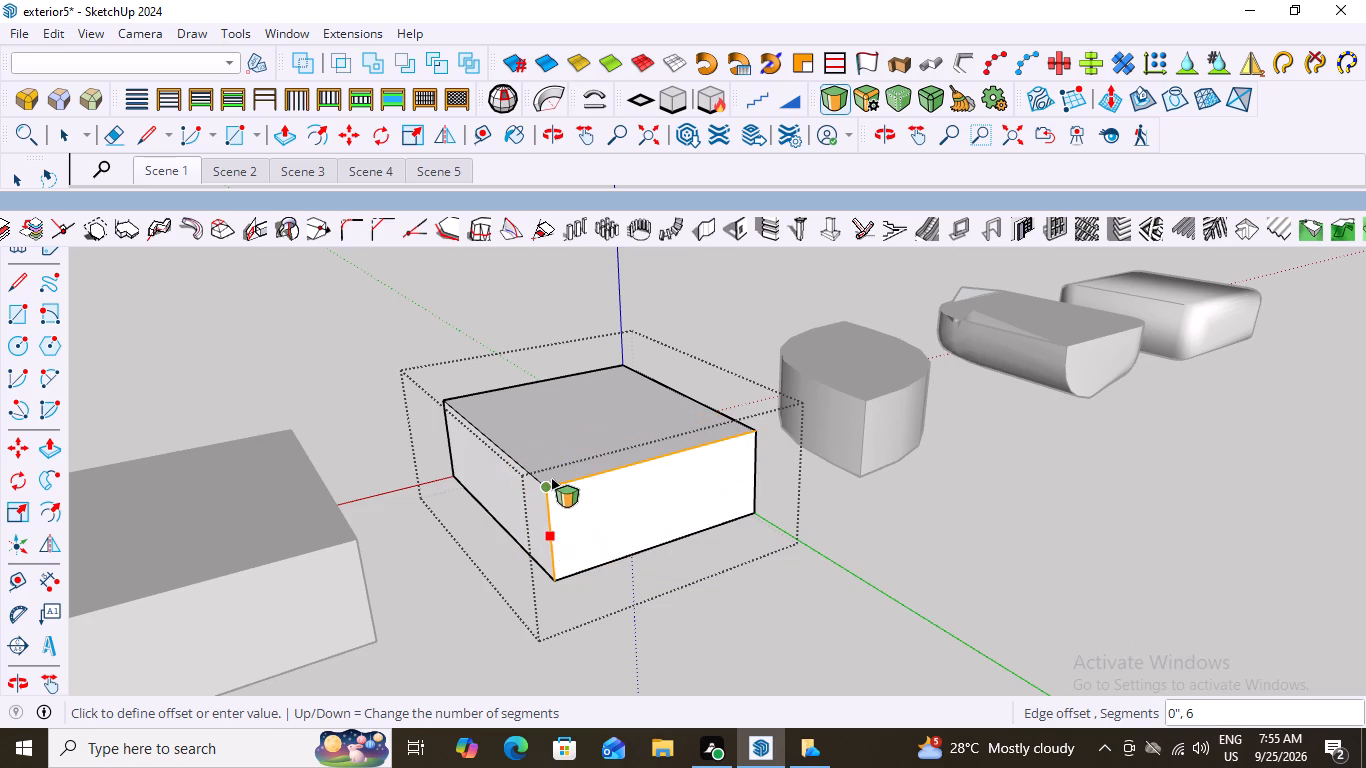
{"action": "left_click", "coordinate": [580, 476]}
{"action": "left_click_drag", "start_coordinate": [580, 476], "coordinate": [608, 506]}
{"action": "left_click", "coordinate": [612, 512]}
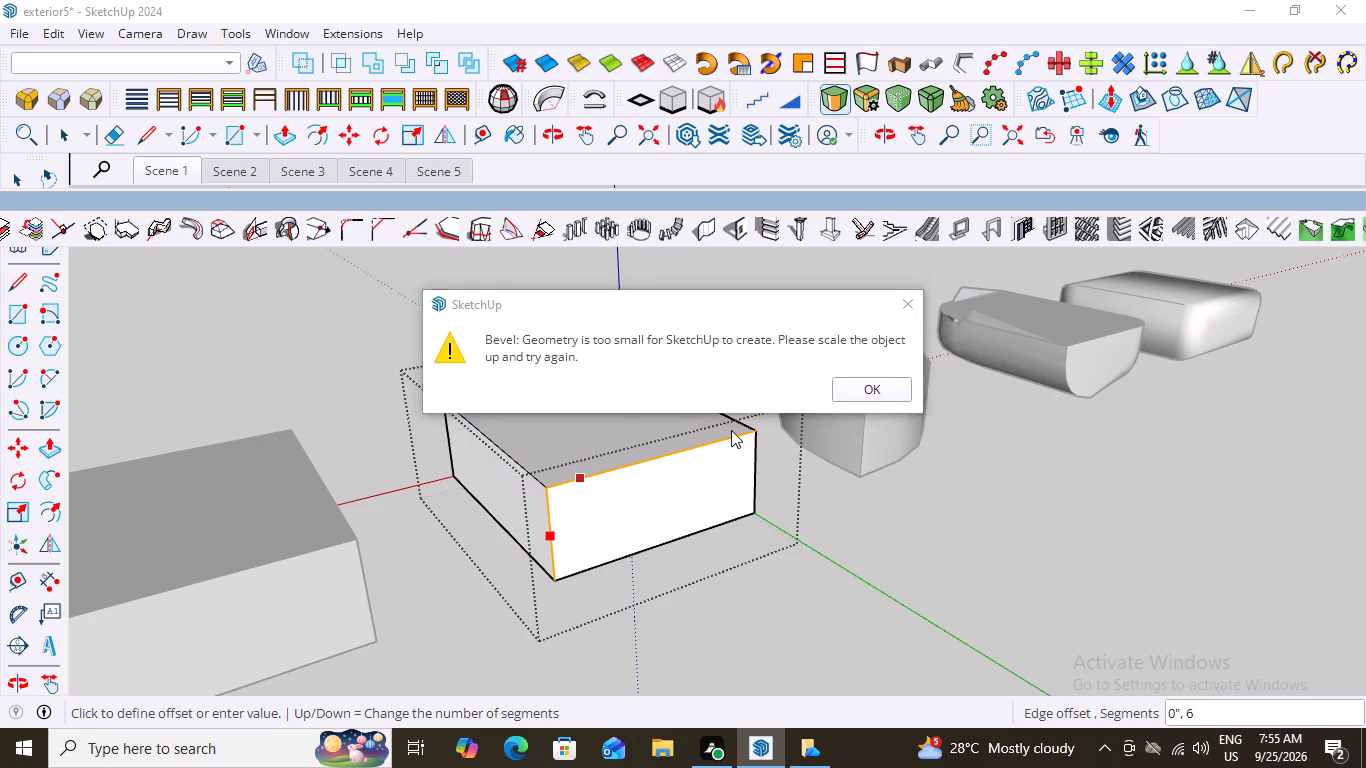
{"action": "left_click", "coordinate": [879, 388]}
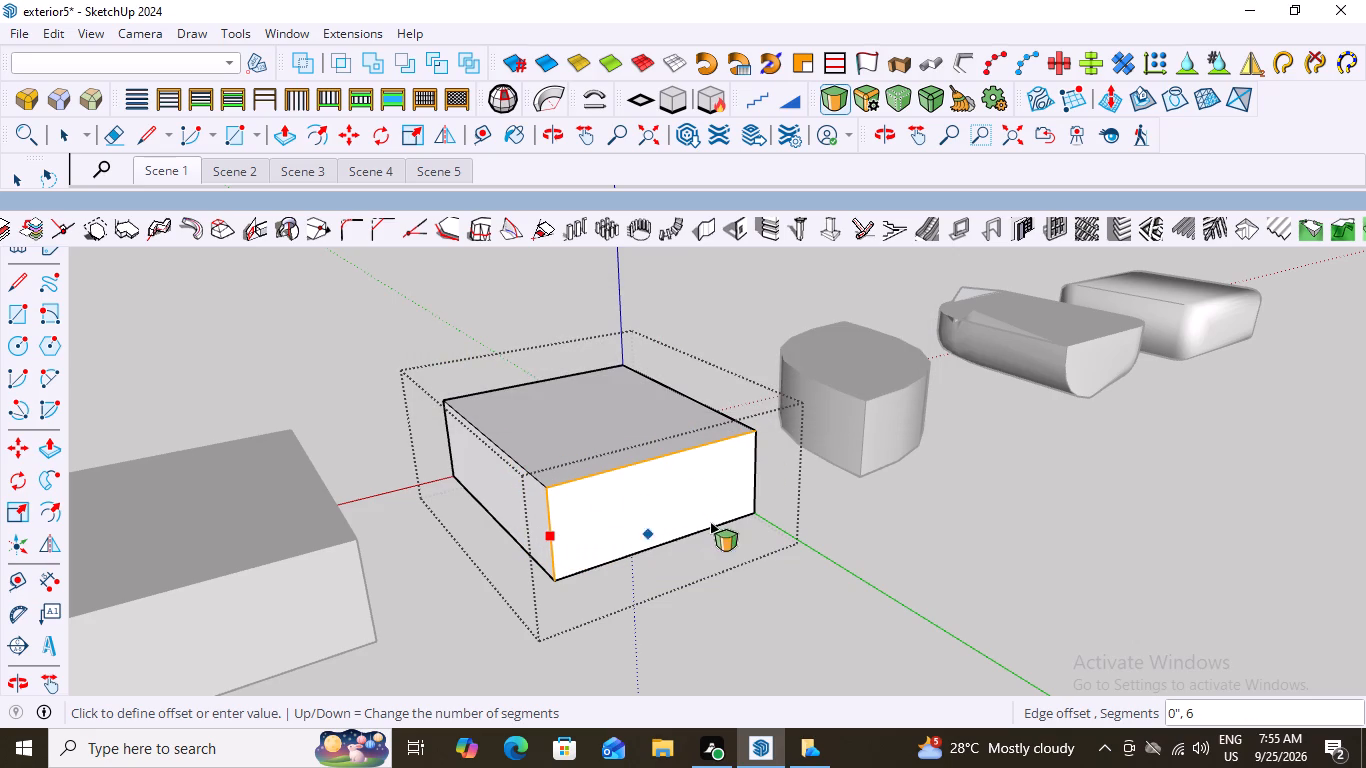
{"action": "left_click", "coordinate": [549, 505]}
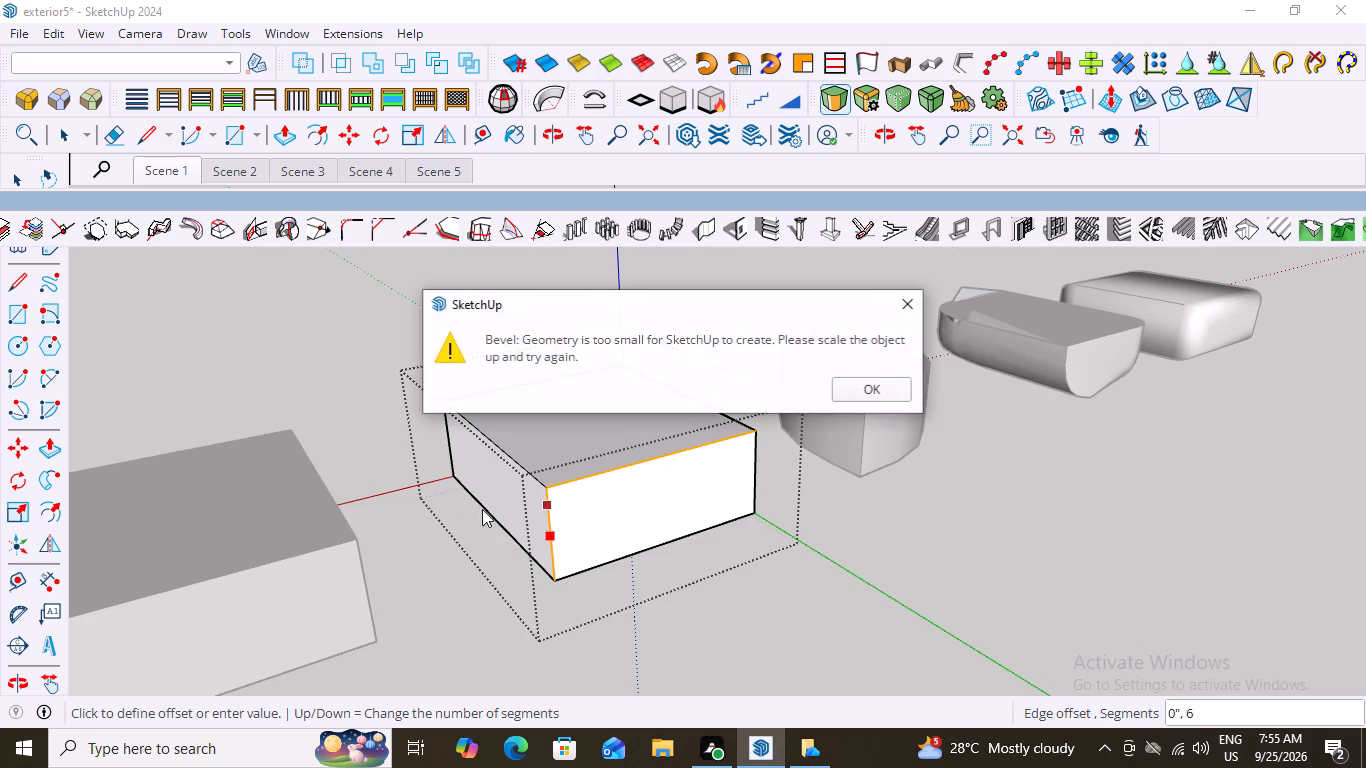
{"action": "left_click", "coordinate": [883, 390]}
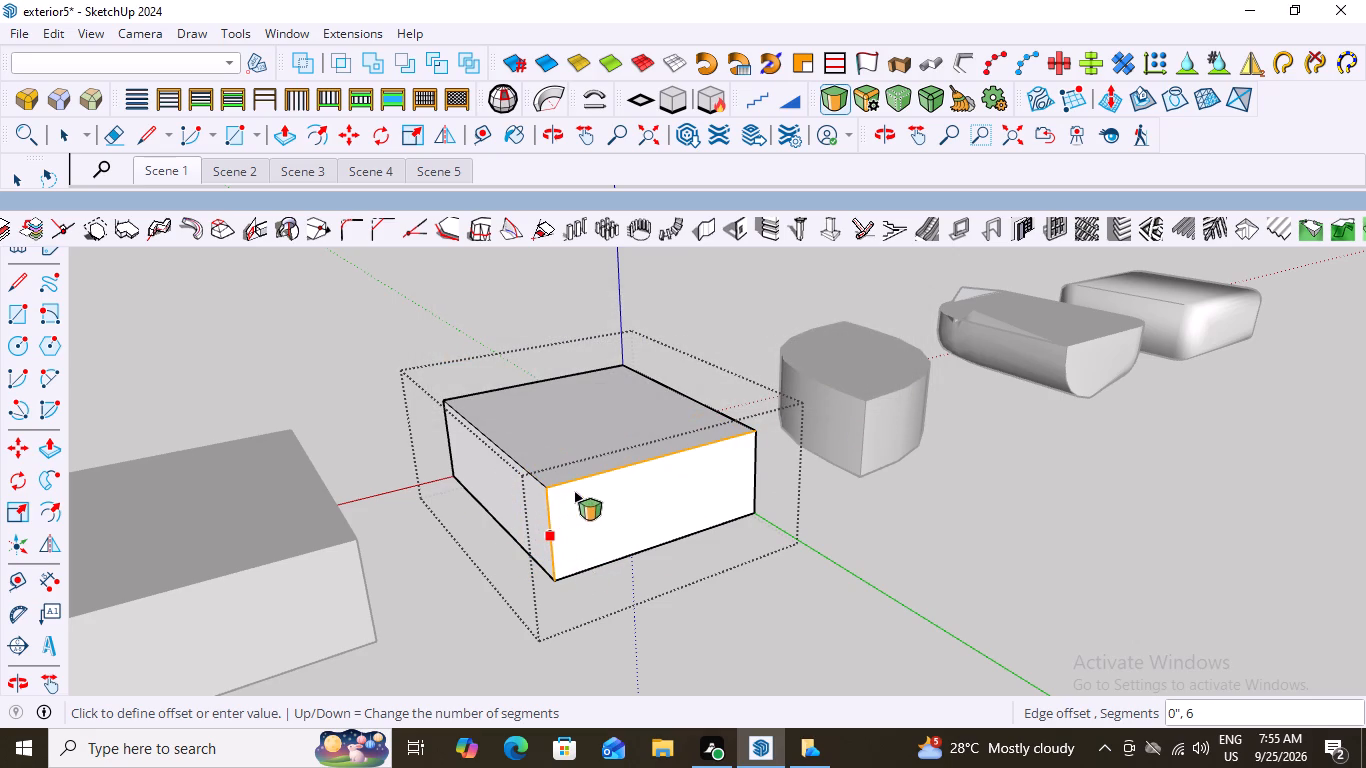
{"action": "left_click", "coordinate": [686, 440]}
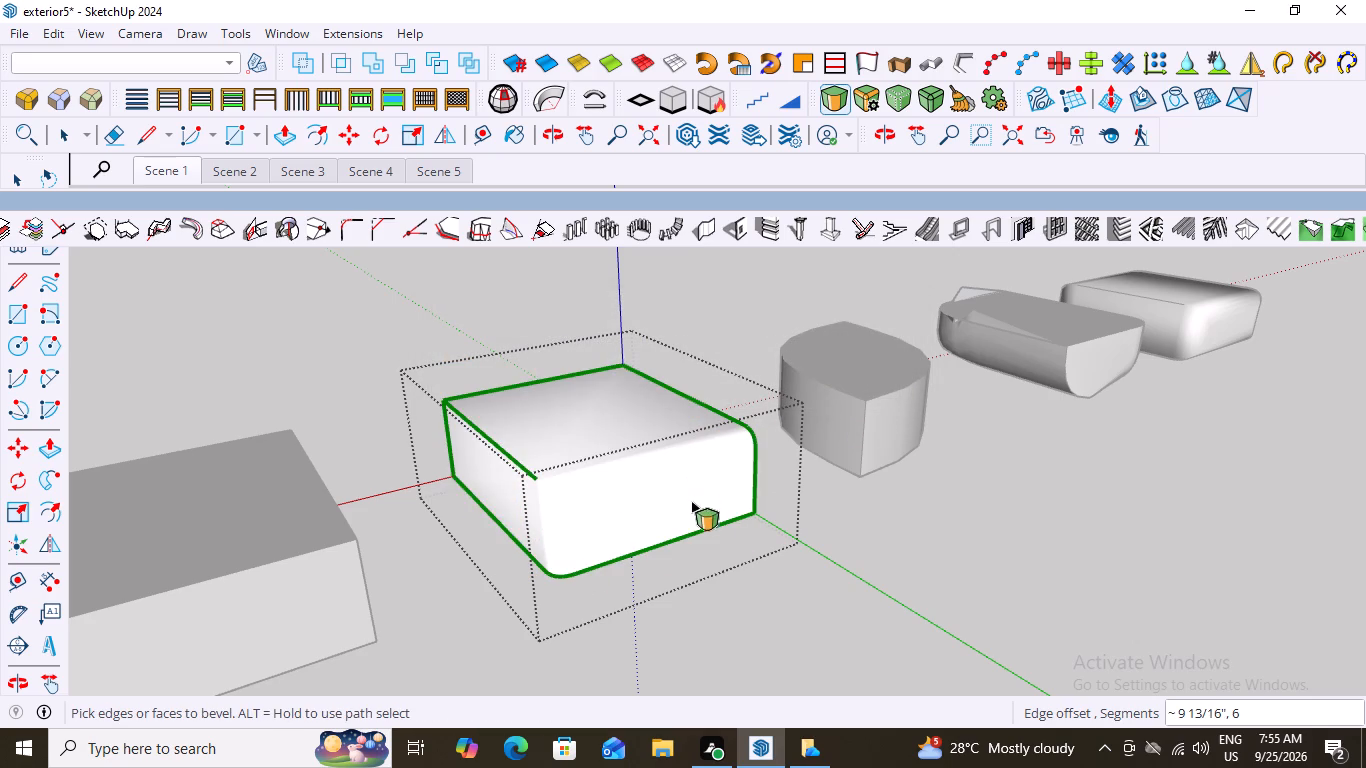
{"action": "scroll", "coordinate": [743, 567], "scroll_direction": "down", "scroll_amount": 1}
{"action": "key", "text": "space"}
{"action": "left_click", "coordinate": [861, 544]}
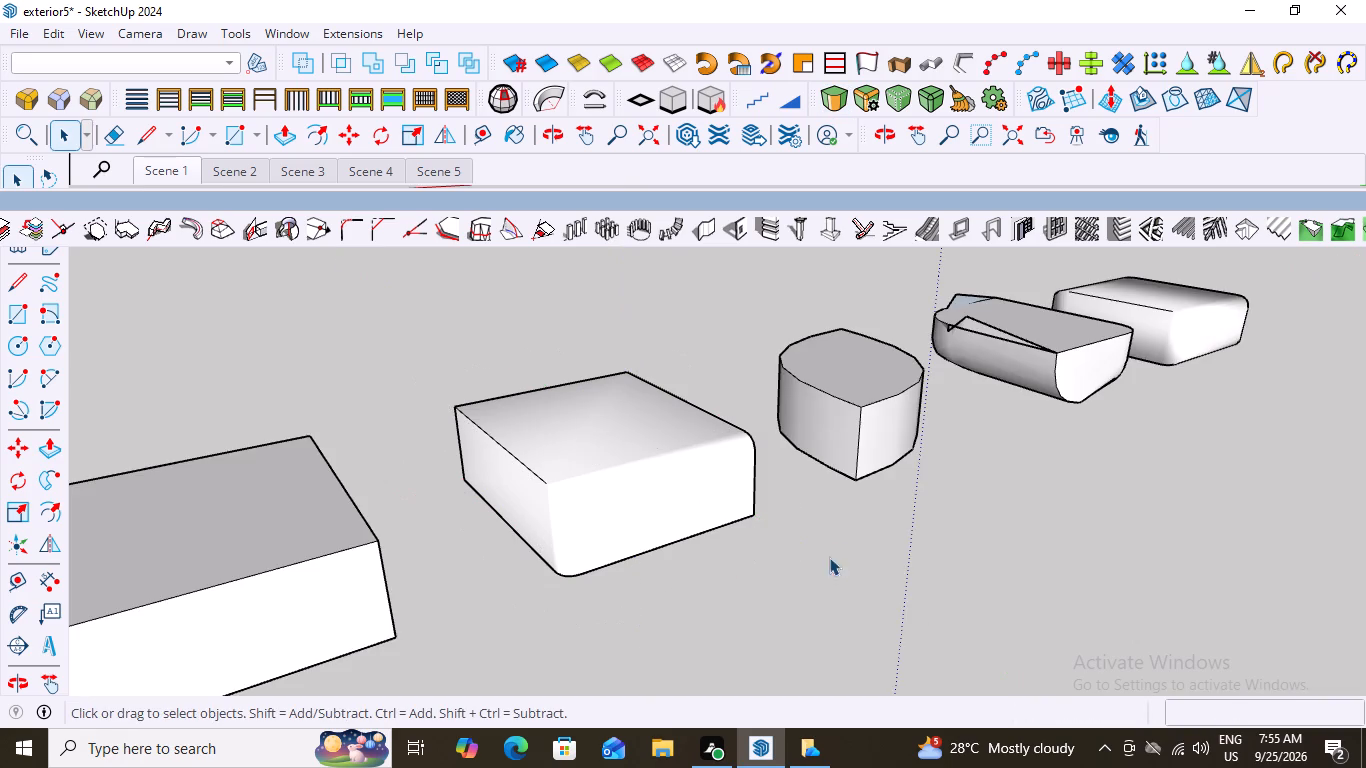
Examine the fourth box's rounded edges and the whole row of demonstration boxes beside the house from several angles.
{"action": "middle_click_drag", "start_coordinate": [587, 524], "coordinate": [390, 475]}
{"action": "middle_click_drag", "start_coordinate": [541, 505], "coordinate": [750, 501]}
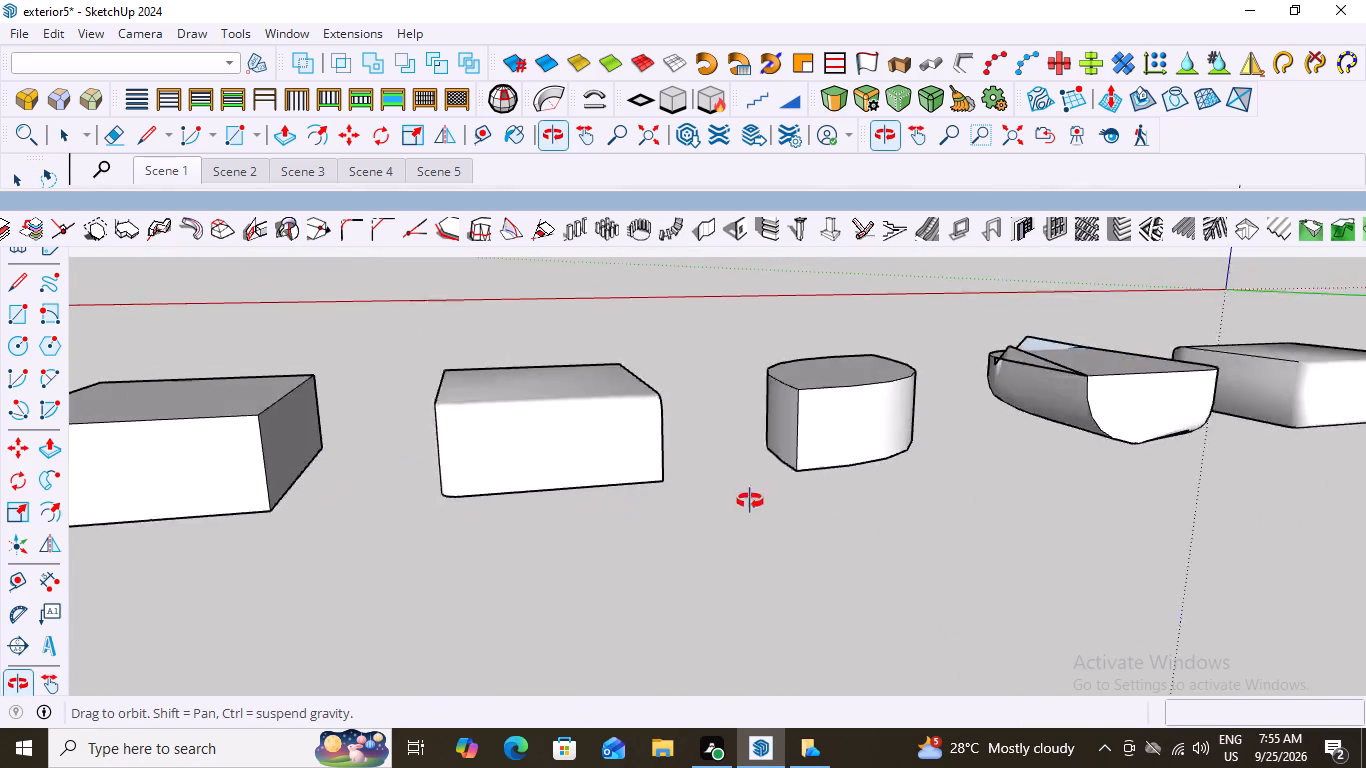
{"action": "middle_click_drag", "start_coordinate": [750, 501], "coordinate": [556, 615]}
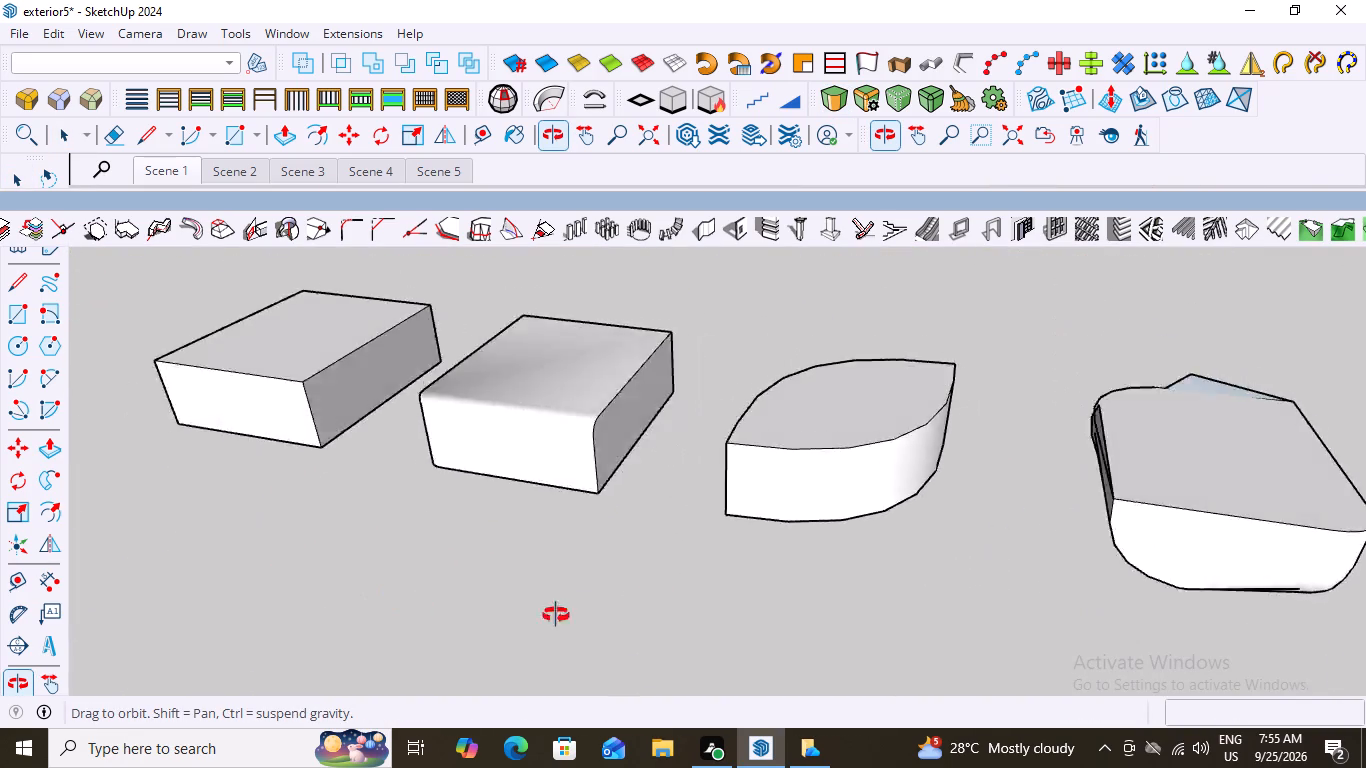
{"action": "middle_click_drag", "start_coordinate": [556, 615], "coordinate": [981, 559]}
{"action": "scroll", "coordinate": [984, 557], "scroll_direction": "down", "scroll_amount": 2}
{"action": "scroll", "coordinate": [902, 585], "scroll_direction": "down", "scroll_amount": 3}
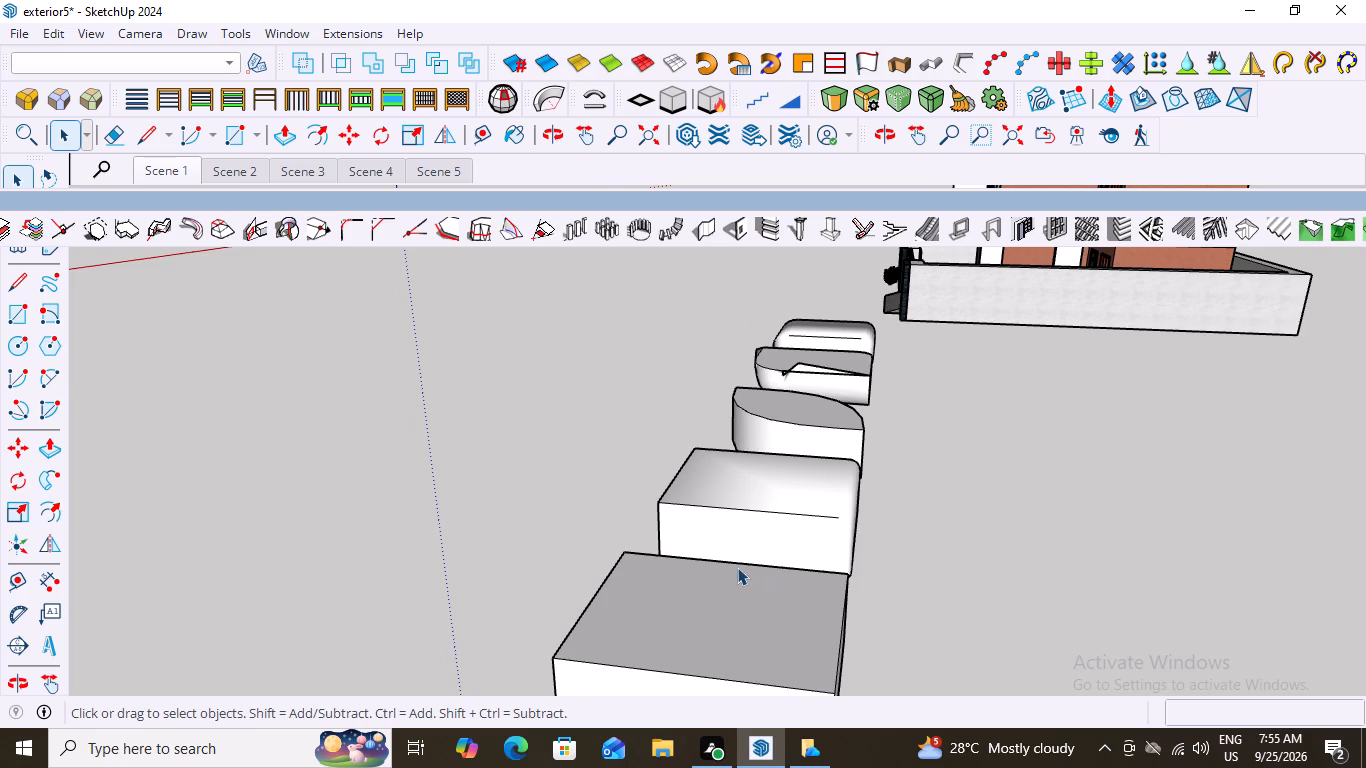
{"action": "scroll", "coordinate": [736, 563], "scroll_direction": "up", "scroll_amount": 4}
{"action": "scroll", "coordinate": [736, 563], "scroll_direction": "down", "scroll_amount": 10}
{"action": "middle_click_drag", "start_coordinate": [518, 537], "coordinate": [560, 549]}
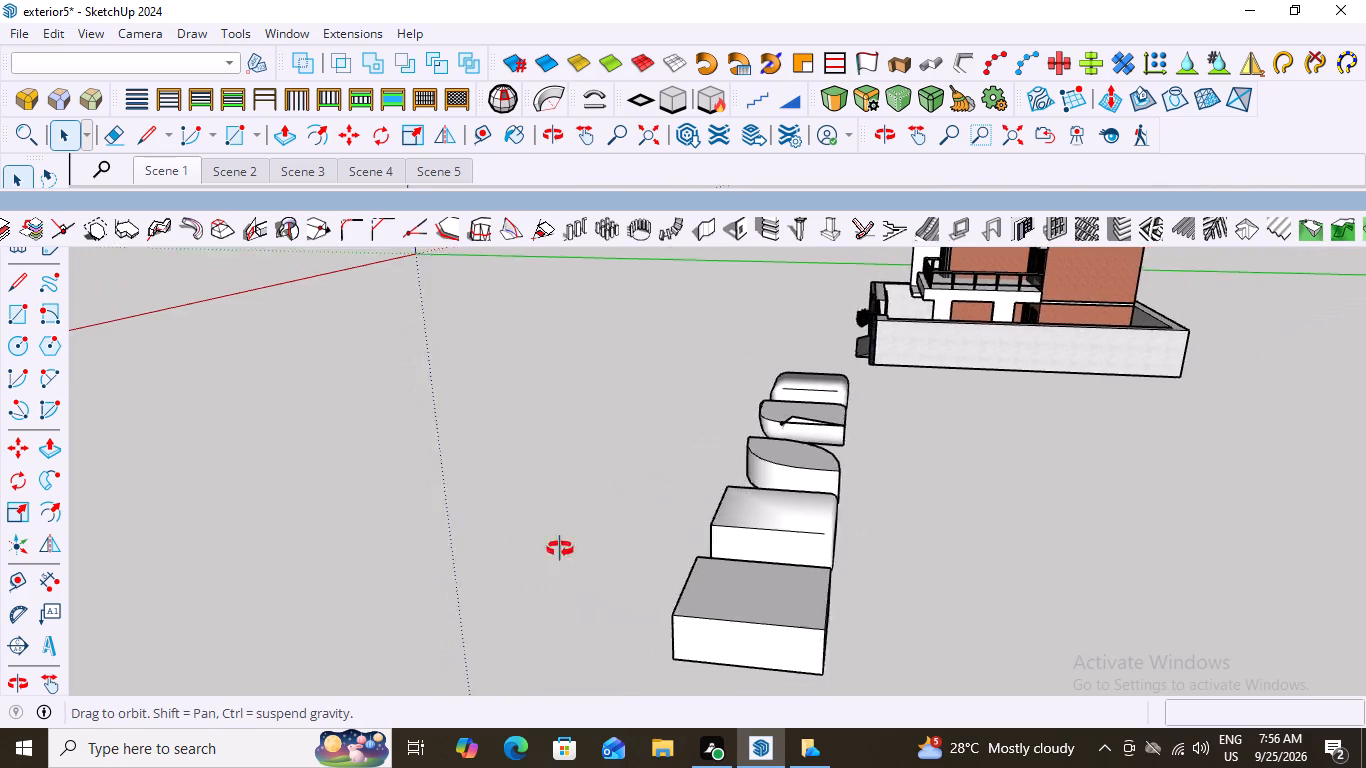
{"action": "middle_click_drag", "start_coordinate": [560, 549], "coordinate": [699, 595]}
{"action": "scroll", "coordinate": [664, 545], "scroll_direction": "down", "scroll_amount": 16}
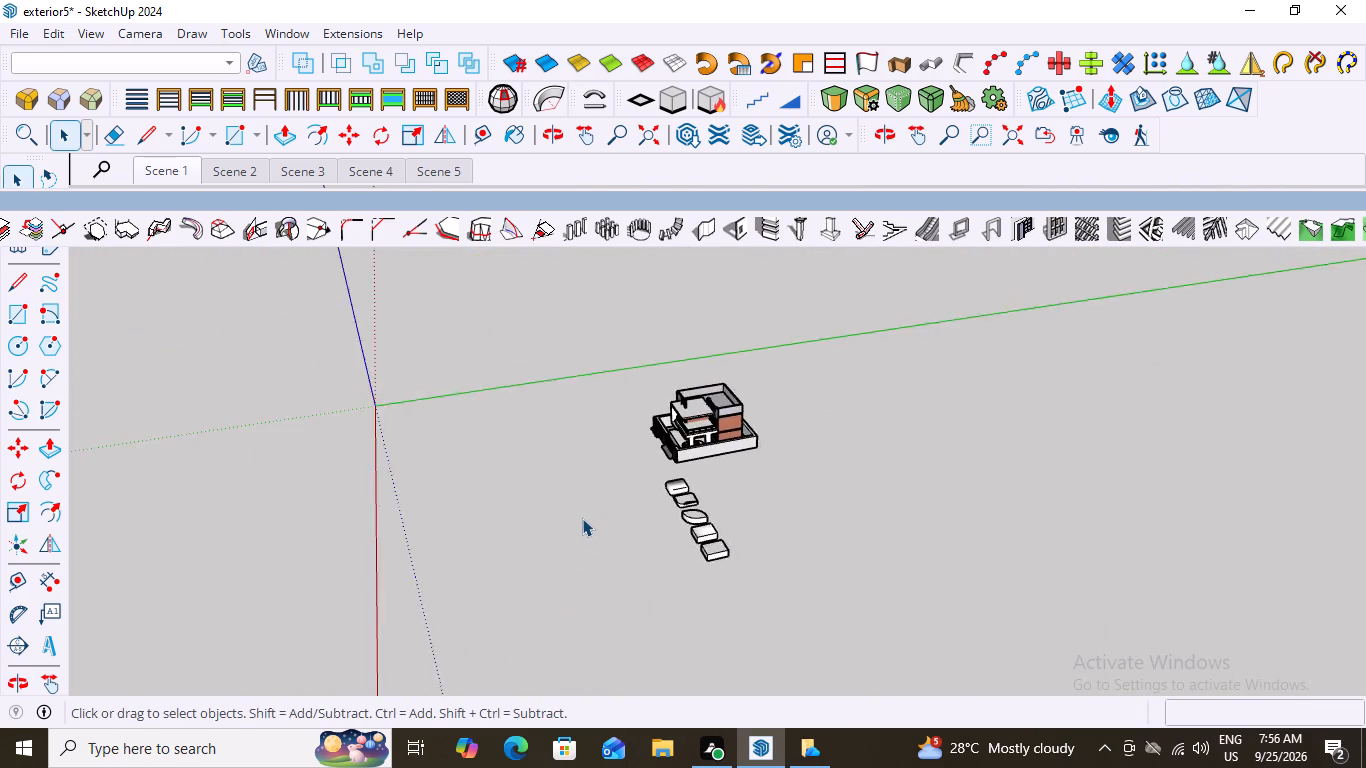
{"action": "scroll", "coordinate": [582, 518], "scroll_direction": "down", "scroll_amount": 15}
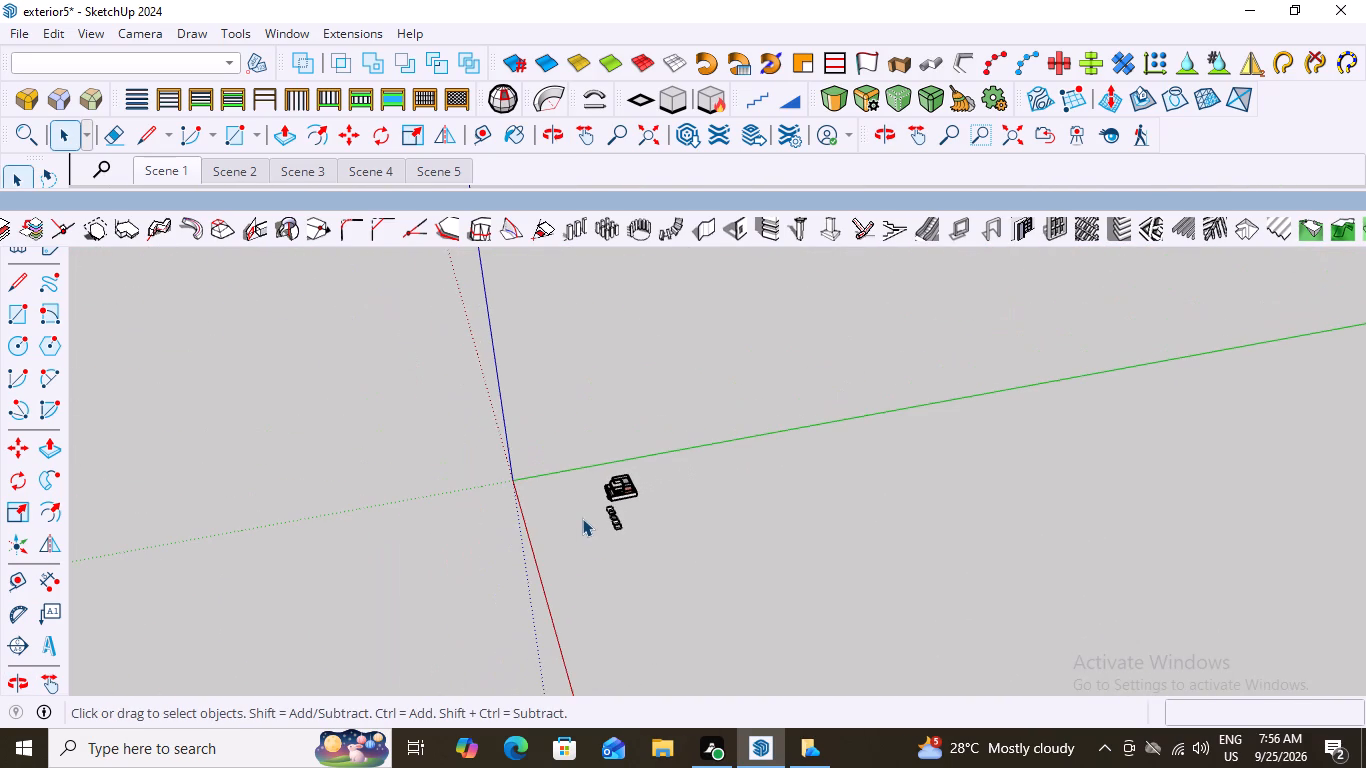
{"action": "scroll", "coordinate": [627, 539], "scroll_direction": "up", "scroll_amount": 15}
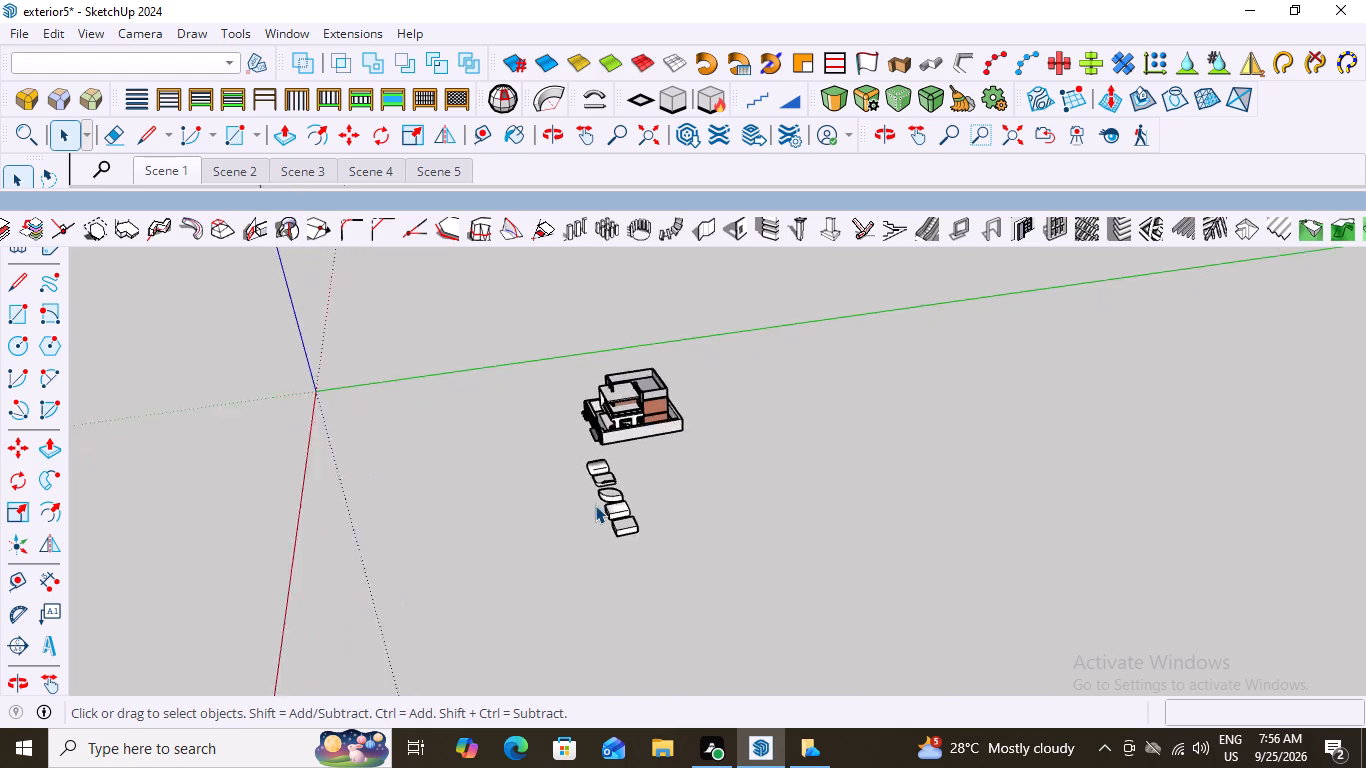
{"action": "scroll", "coordinate": [595, 505], "scroll_direction": "up", "scroll_amount": 5}
{"action": "middle_click_drag", "start_coordinate": [517, 545], "coordinate": [775, 555]}
{"action": "scroll", "coordinate": [726, 514], "scroll_direction": "up", "scroll_amount": 9}
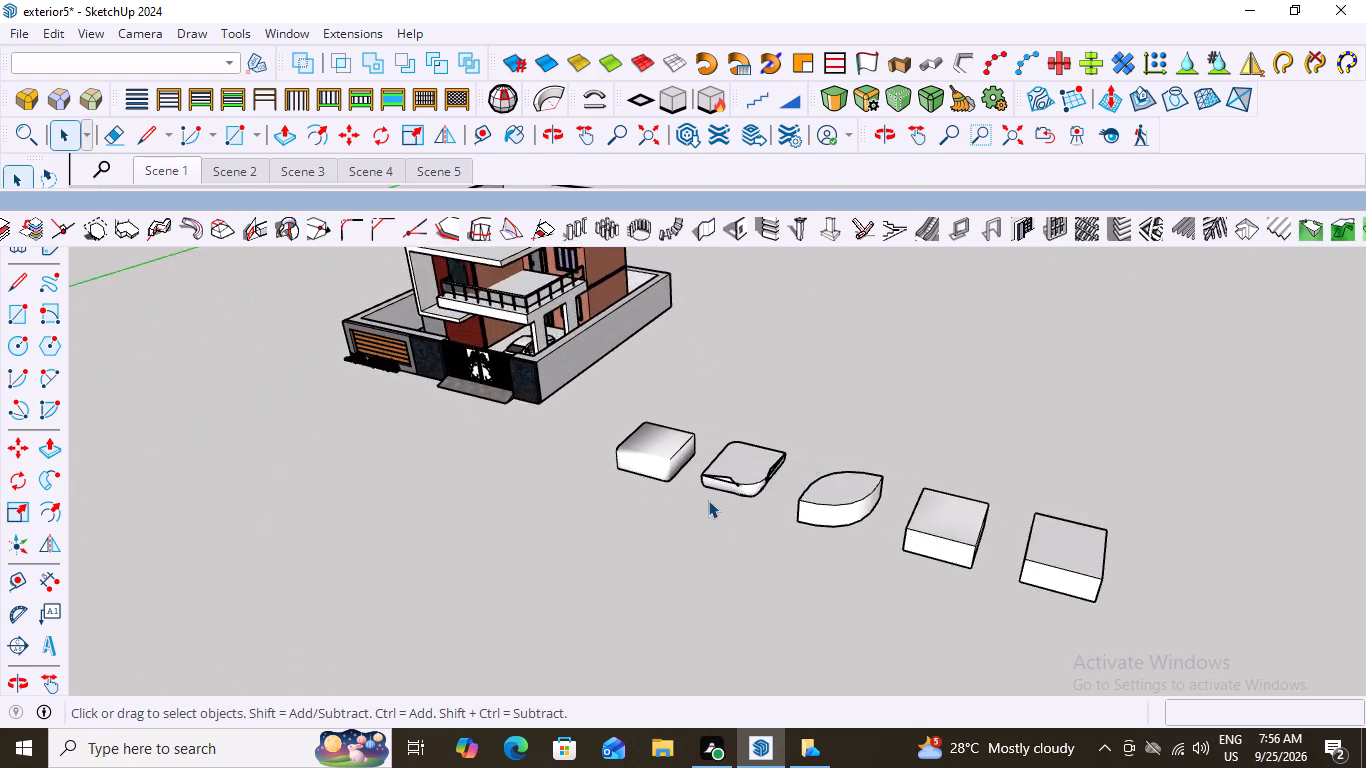
{"action": "scroll", "coordinate": [708, 500], "scroll_direction": "up", "scroll_amount": 3}
{"action": "scroll", "coordinate": [708, 500], "scroll_direction": "down", "scroll_amount": 3}
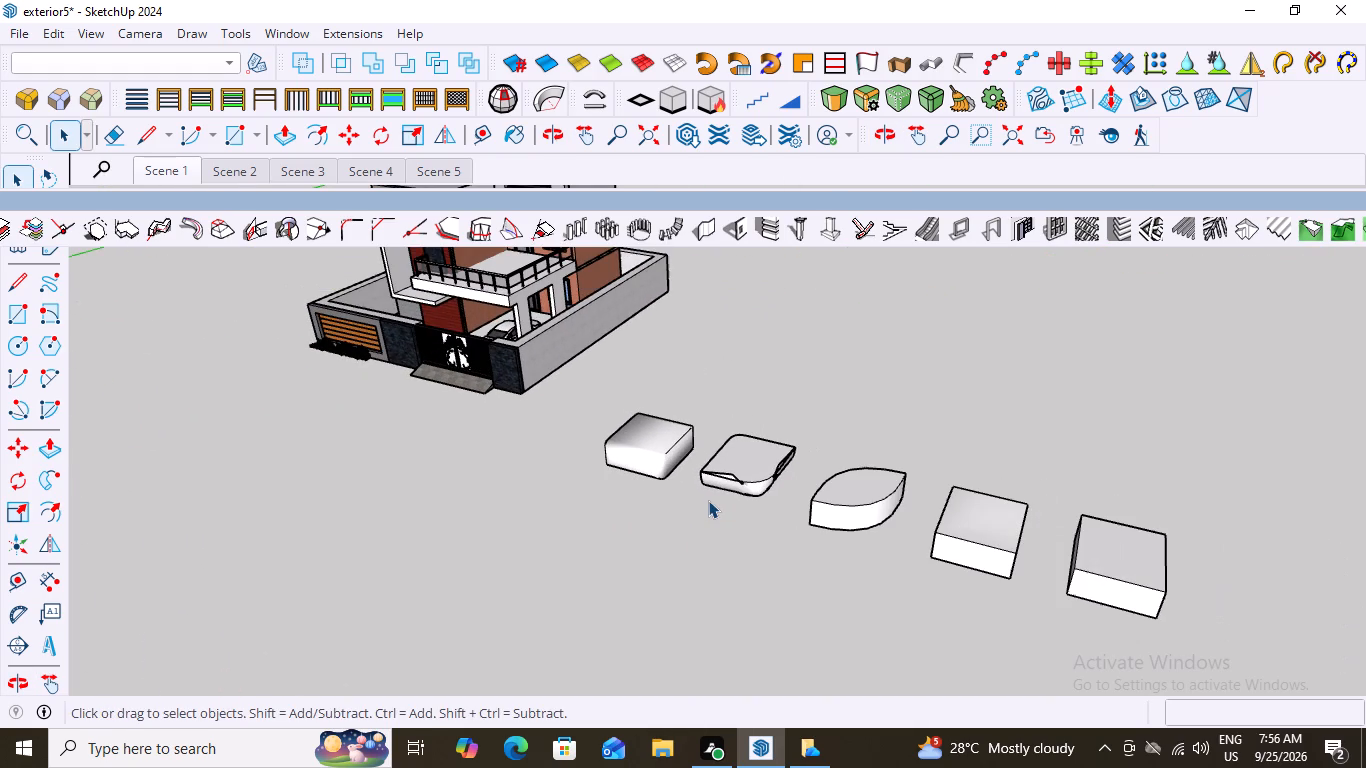
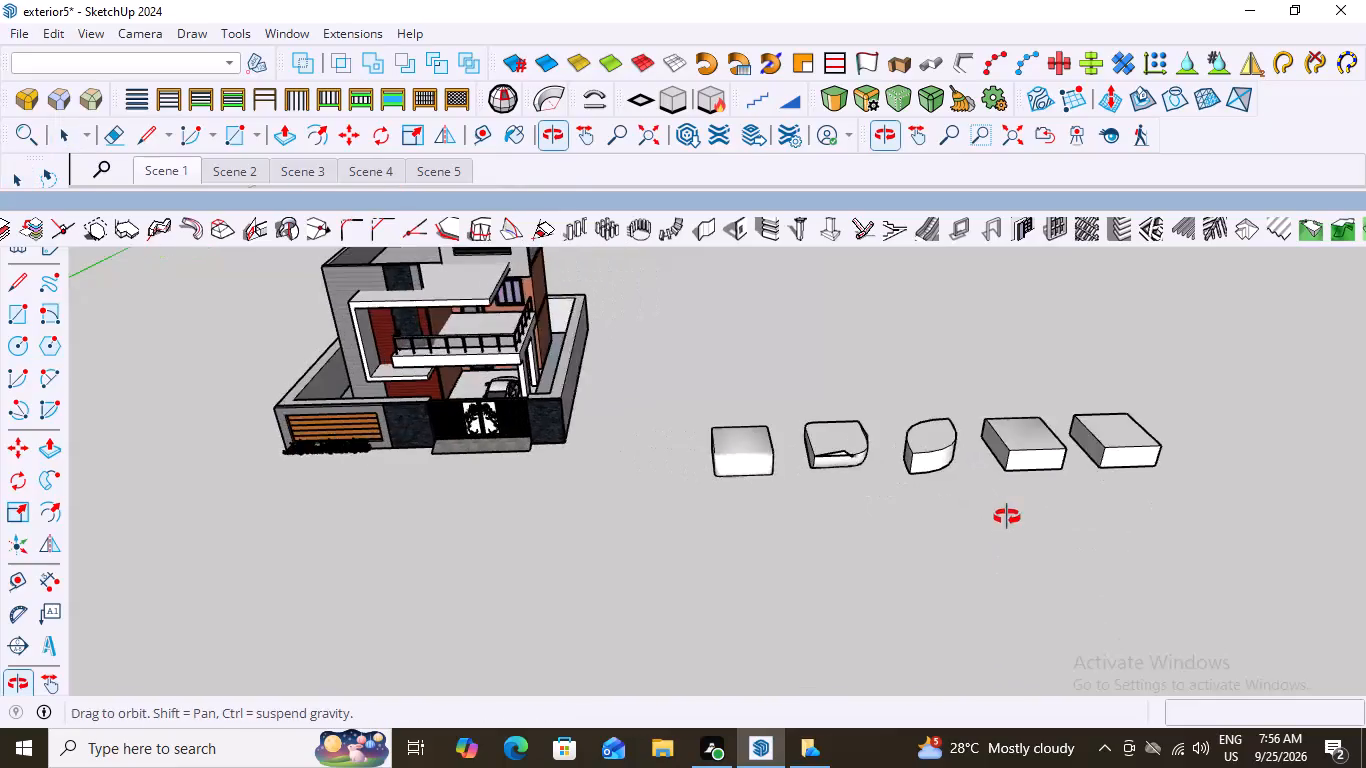
Open the group of the fourth box from the house for editing.
{"action": "scroll", "coordinate": [873, 455], "scroll_direction": "up", "scroll_amount": 2}
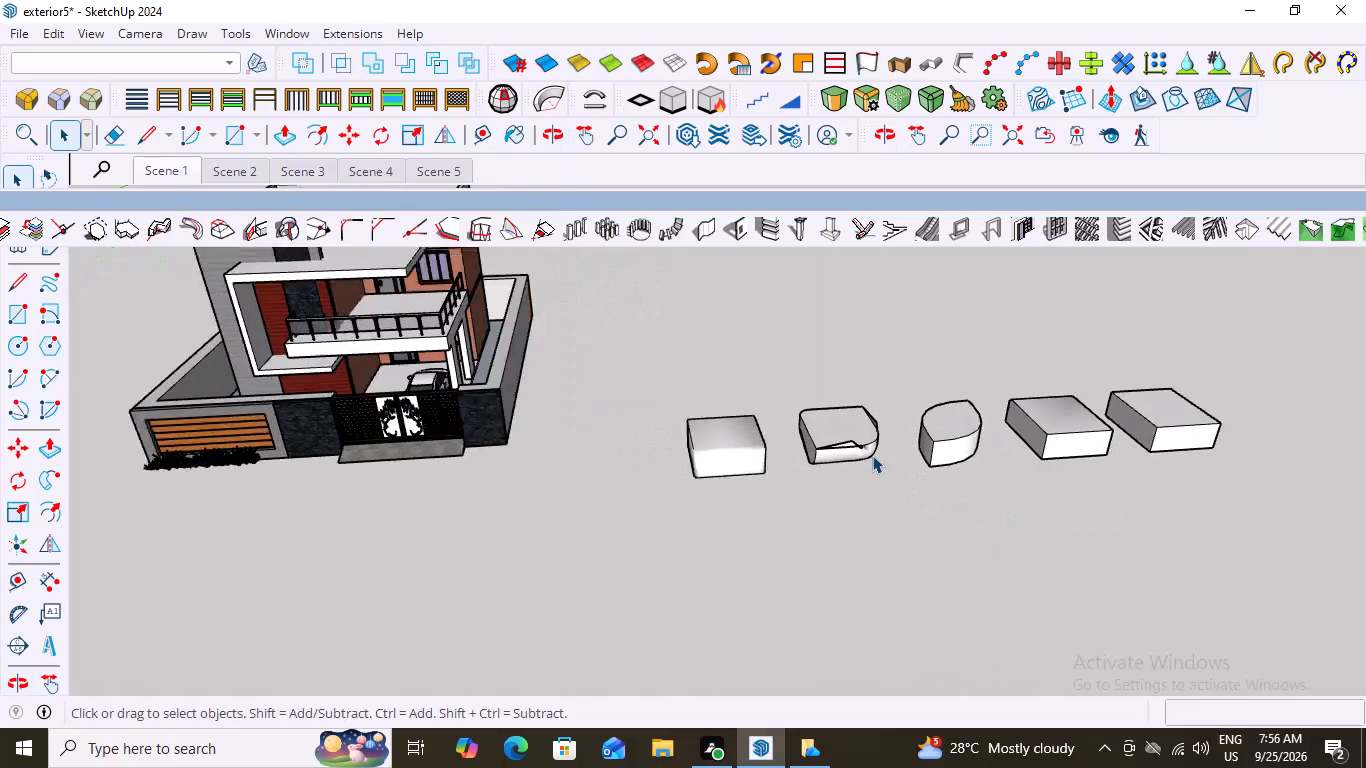
{"action": "scroll", "coordinate": [872, 455], "scroll_direction": "up", "scroll_amount": 5}
{"action": "scroll", "coordinate": [871, 455], "scroll_direction": "down", "scroll_amount": 4}
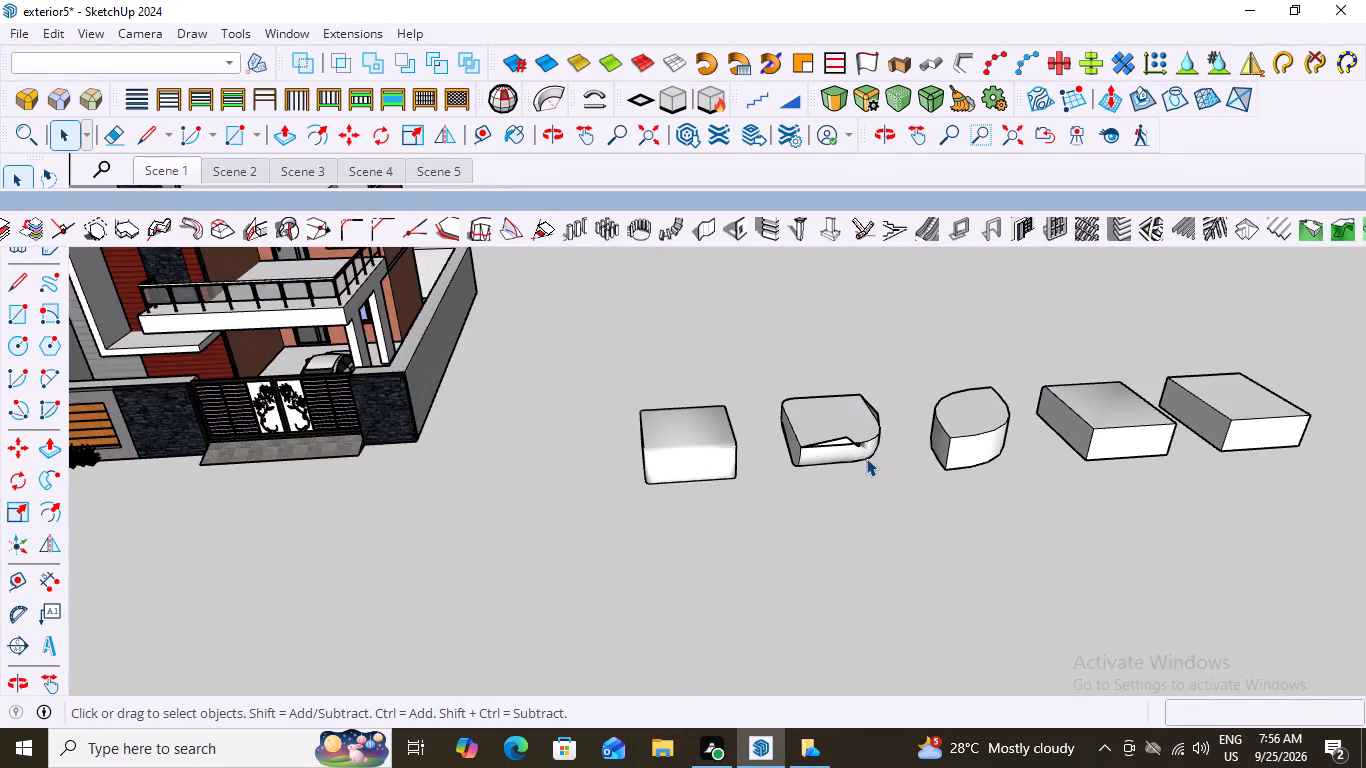
{"action": "scroll", "coordinate": [866, 458], "scroll_direction": "down", "scroll_amount": 2}
{"action": "scroll", "coordinate": [778, 481], "scroll_direction": "up", "scroll_amount": 6}
{"action": "scroll", "coordinate": [795, 473], "scroll_direction": "down", "scroll_amount": 11}
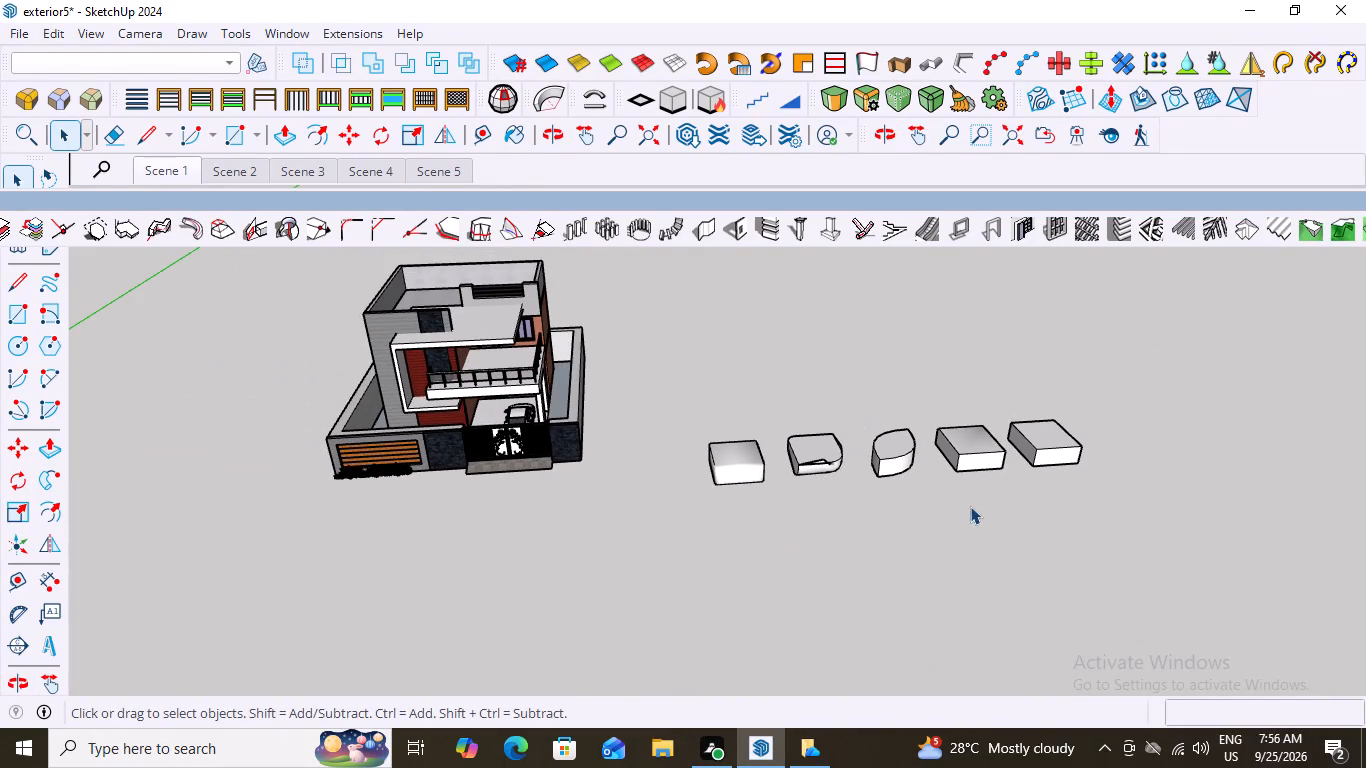
{"action": "middle_click", "coordinate": [970, 506]}
{"action": "middle_click", "coordinate": [880, 506]}
{"action": "scroll", "coordinate": [862, 461], "scroll_direction": "down", "scroll_amount": 6}
{"action": "scroll", "coordinate": [942, 464], "scroll_direction": "up", "scroll_amount": 7}
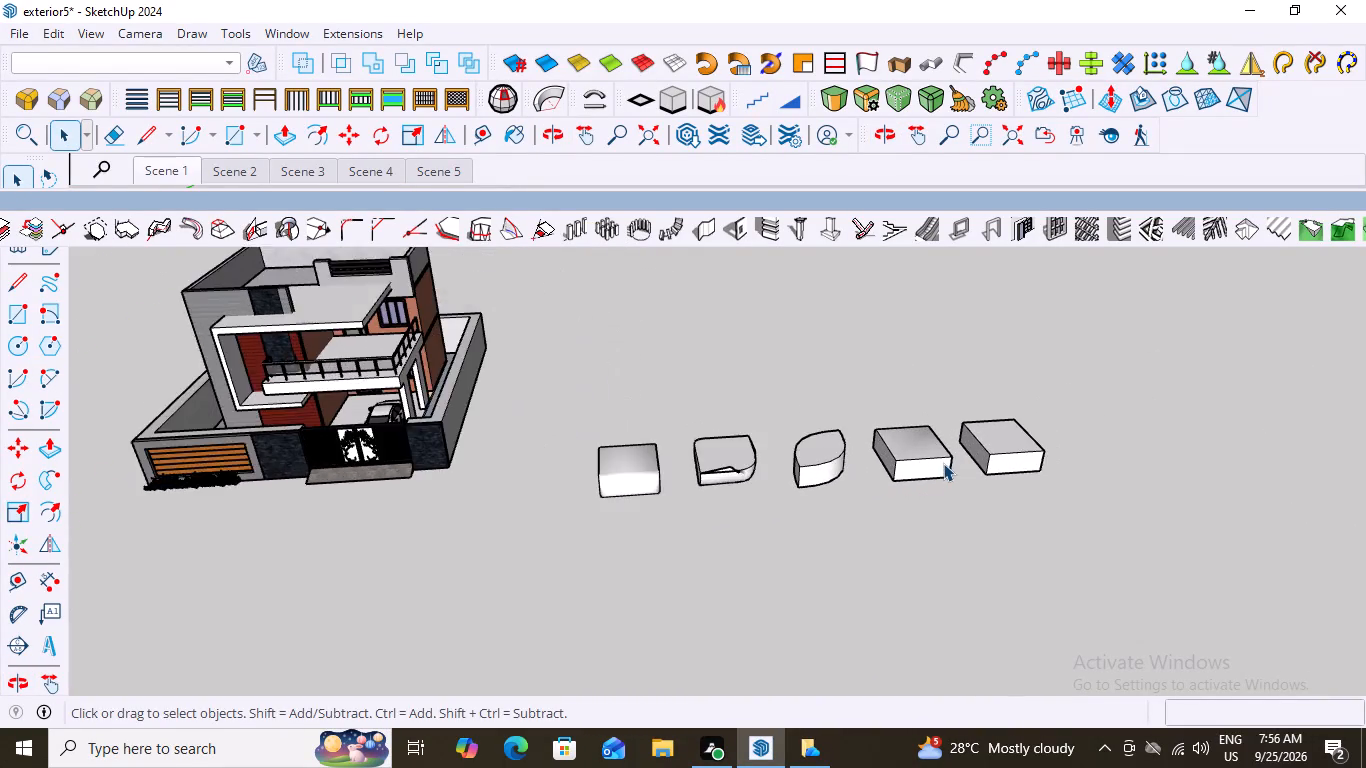
{"action": "scroll", "coordinate": [943, 463], "scroll_direction": "up", "scroll_amount": 7}
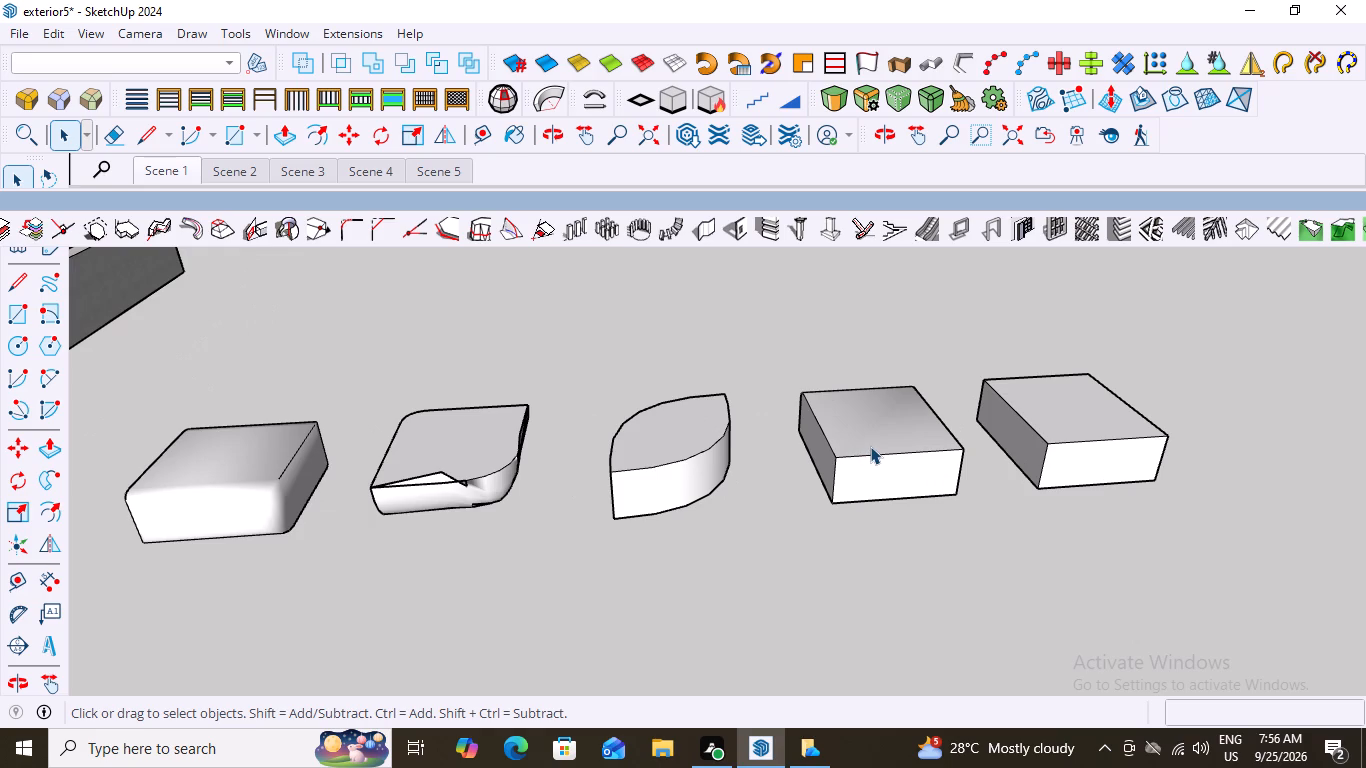
{"action": "double_click", "coordinate": [870, 446]}
{"action": "left_click", "coordinate": [870, 446]}
{"action": "double_click", "coordinate": [870, 446]}
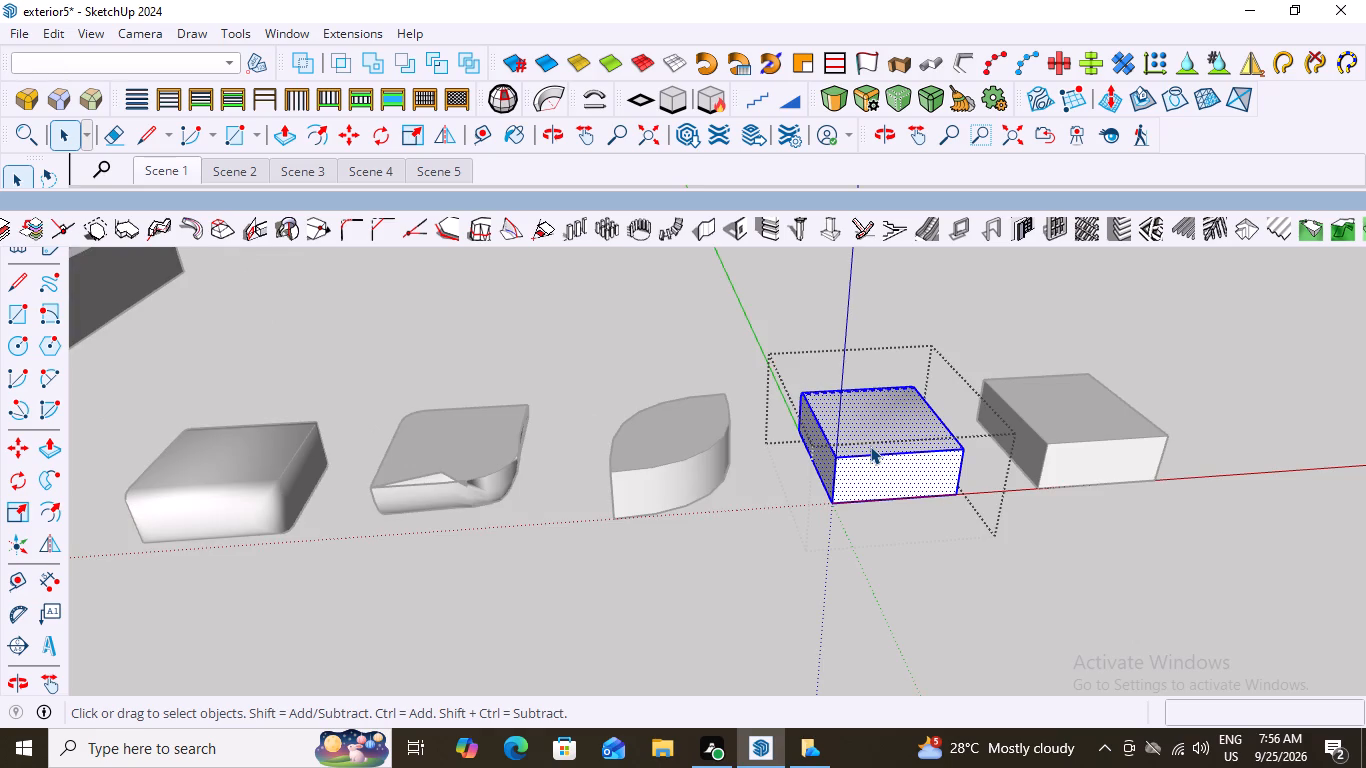
Round the fourth box's gate-side vertical edge farthest from the house with an offset of 10' 4 1/4" and 6 segments.
{"action": "left_click", "coordinate": [870, 446]}
{"action": "left_click", "coordinate": [917, 407]}
{"action": "middle_click_drag", "start_coordinate": [914, 471], "coordinate": [691, 456]}
{"action": "scroll", "coordinate": [748, 505], "scroll_direction": "up", "scroll_amount": 5}
{"action": "left_click", "coordinate": [855, 454]}
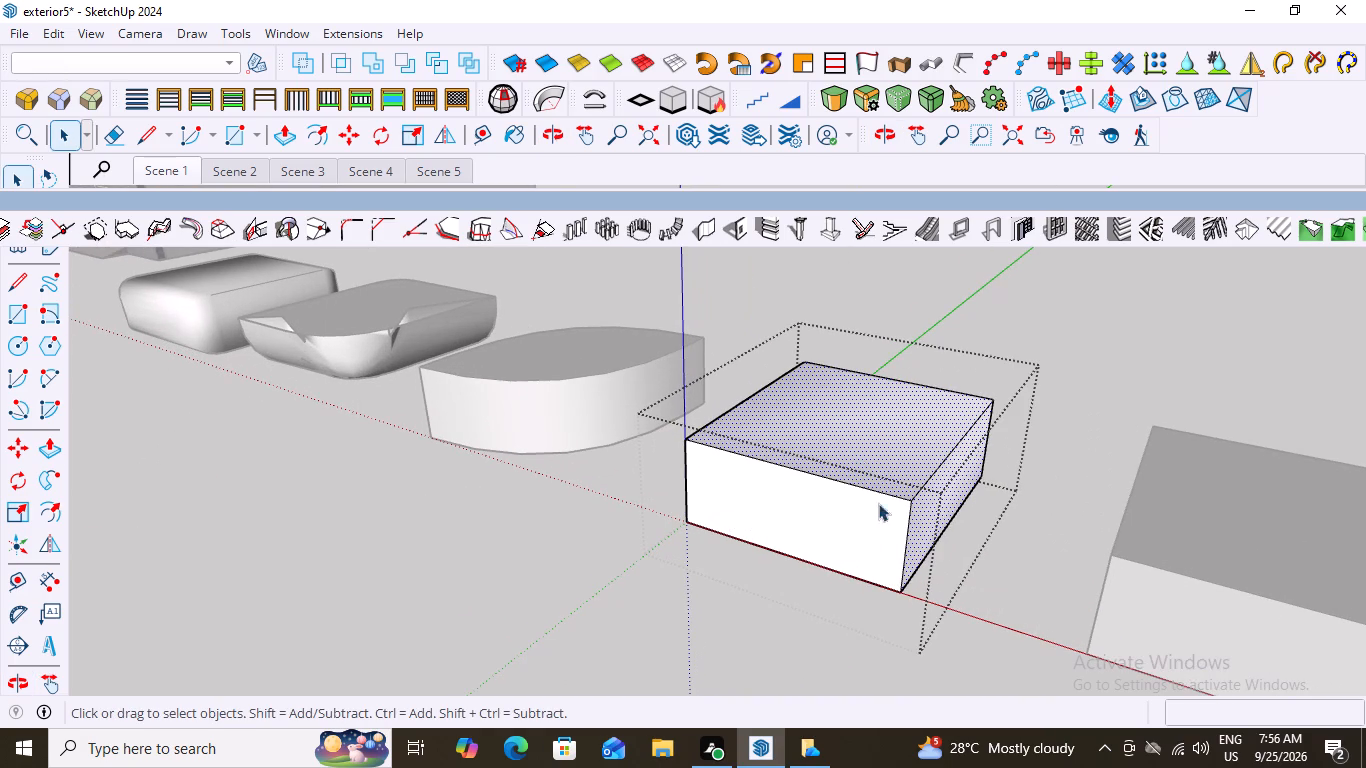
{"action": "left_click", "coordinate": [892, 429], "text": "shift"}
{"action": "scroll", "coordinate": [882, 517], "scroll_direction": "up", "scroll_amount": 2}
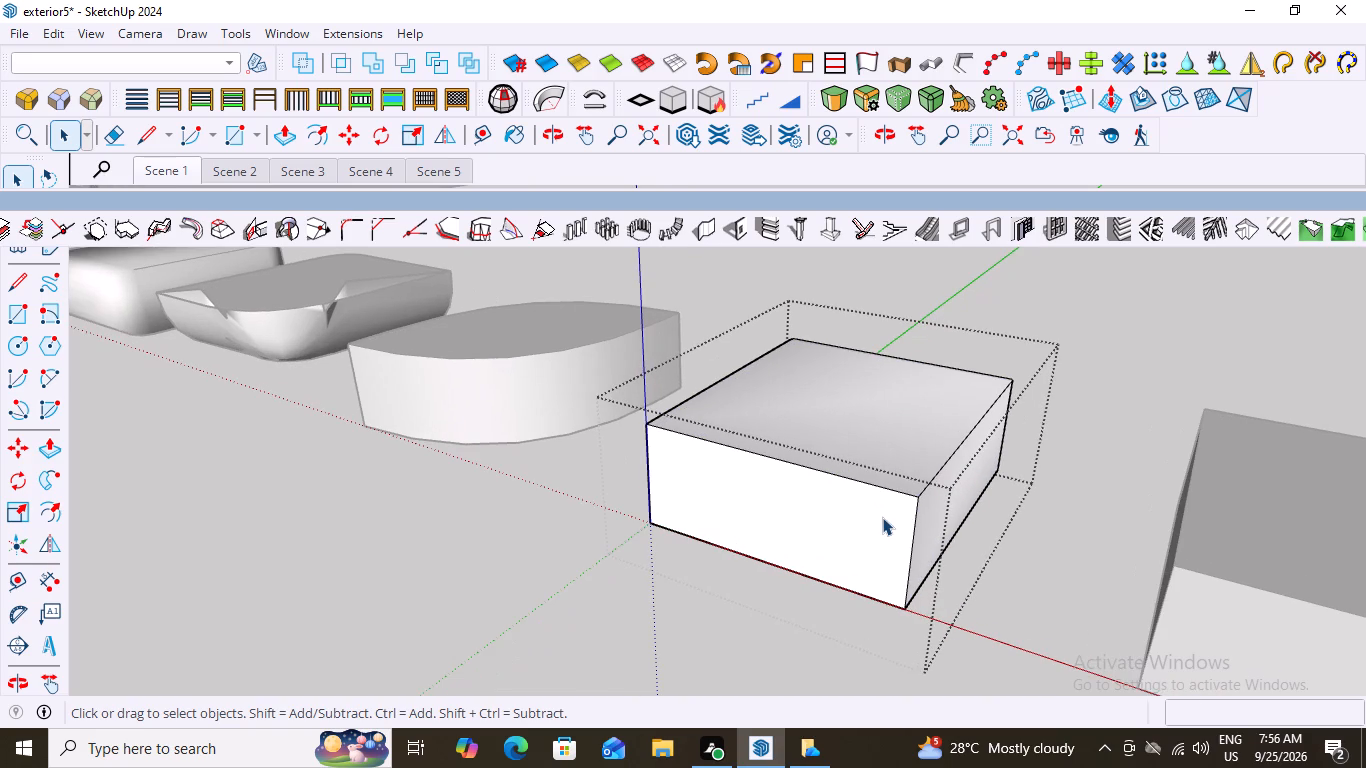
{"action": "left_click", "coordinate": [912, 548]}
{"action": "left_click", "coordinate": [829, 94]}
{"action": "left_click", "coordinate": [914, 549]}
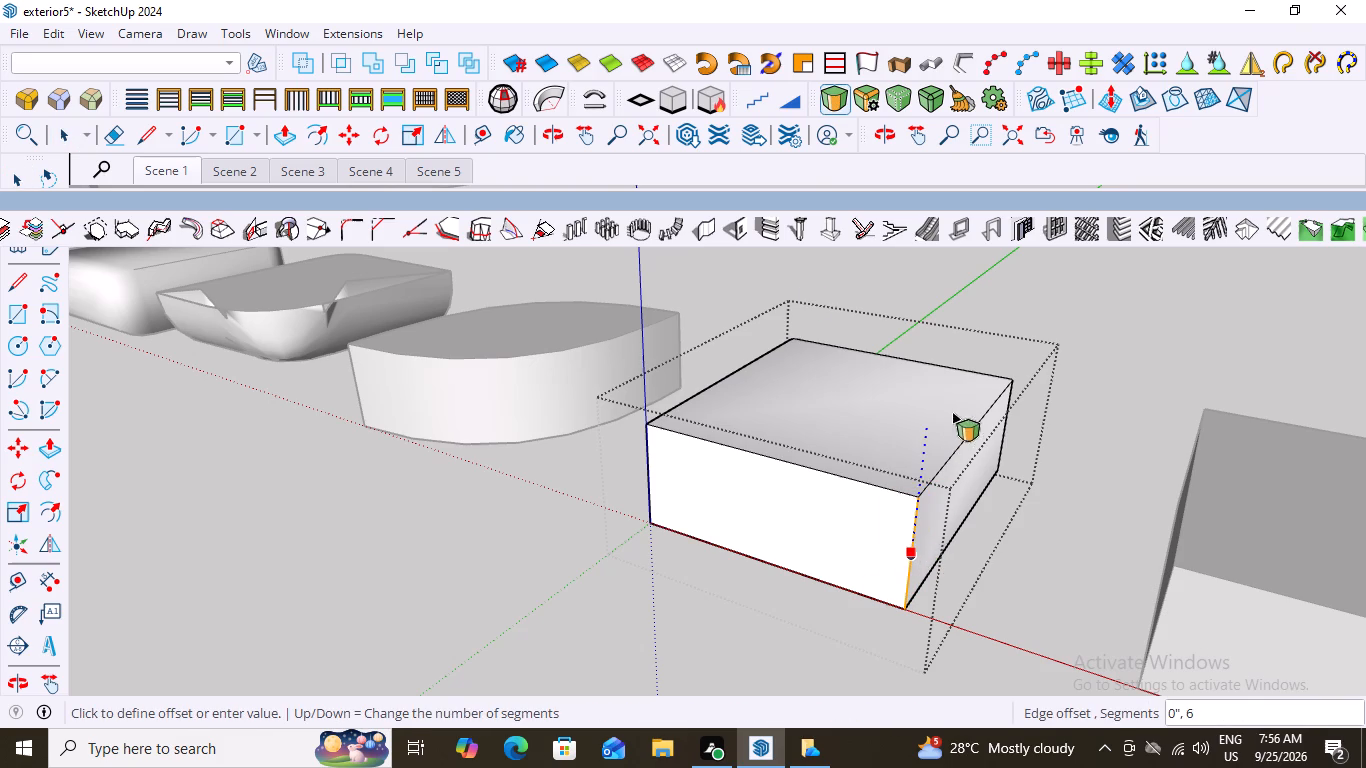
{"action": "left_click", "coordinate": [1012, 373]}
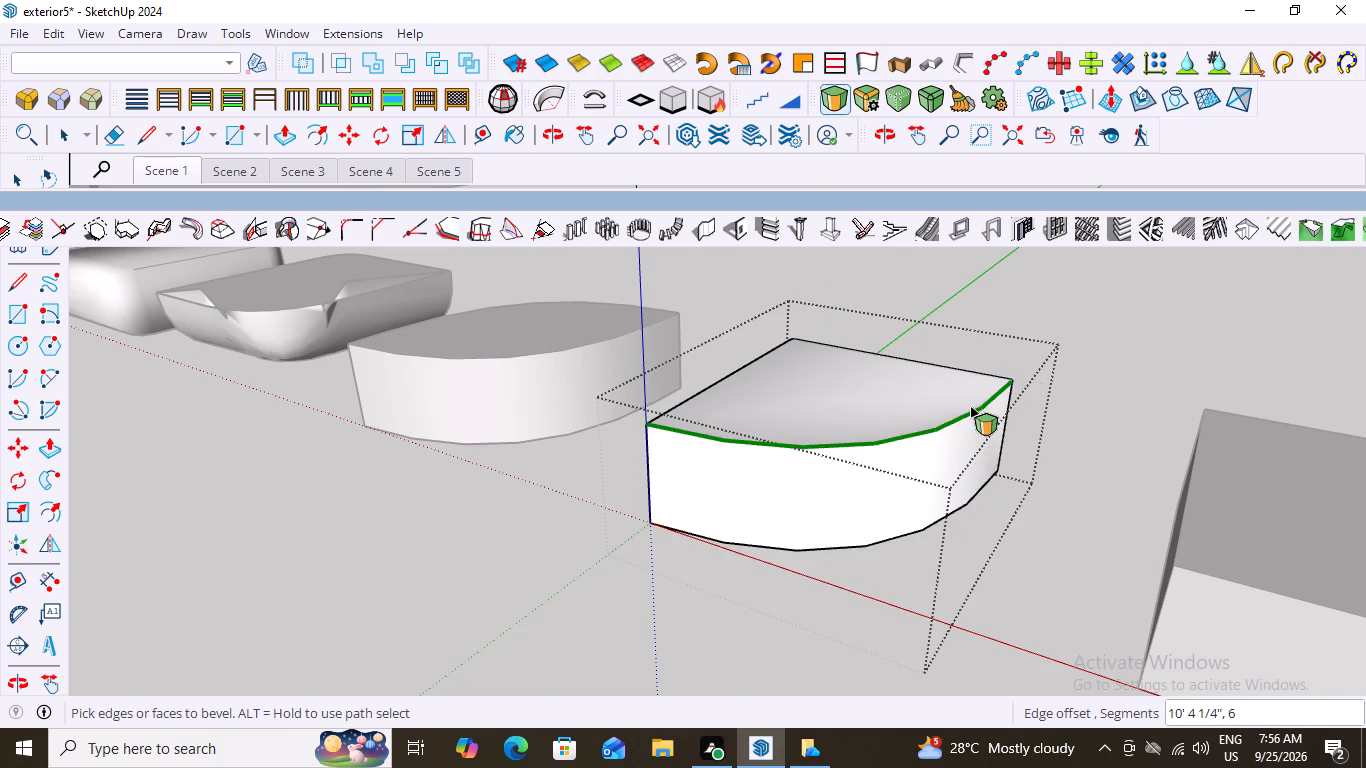
Examine the fourth box's rounded sides from behind and close its group.
{"action": "scroll", "coordinate": [767, 537], "scroll_direction": "down", "scroll_amount": 9}
{"action": "middle_click_drag", "start_coordinate": [881, 469], "coordinate": [447, 534]}
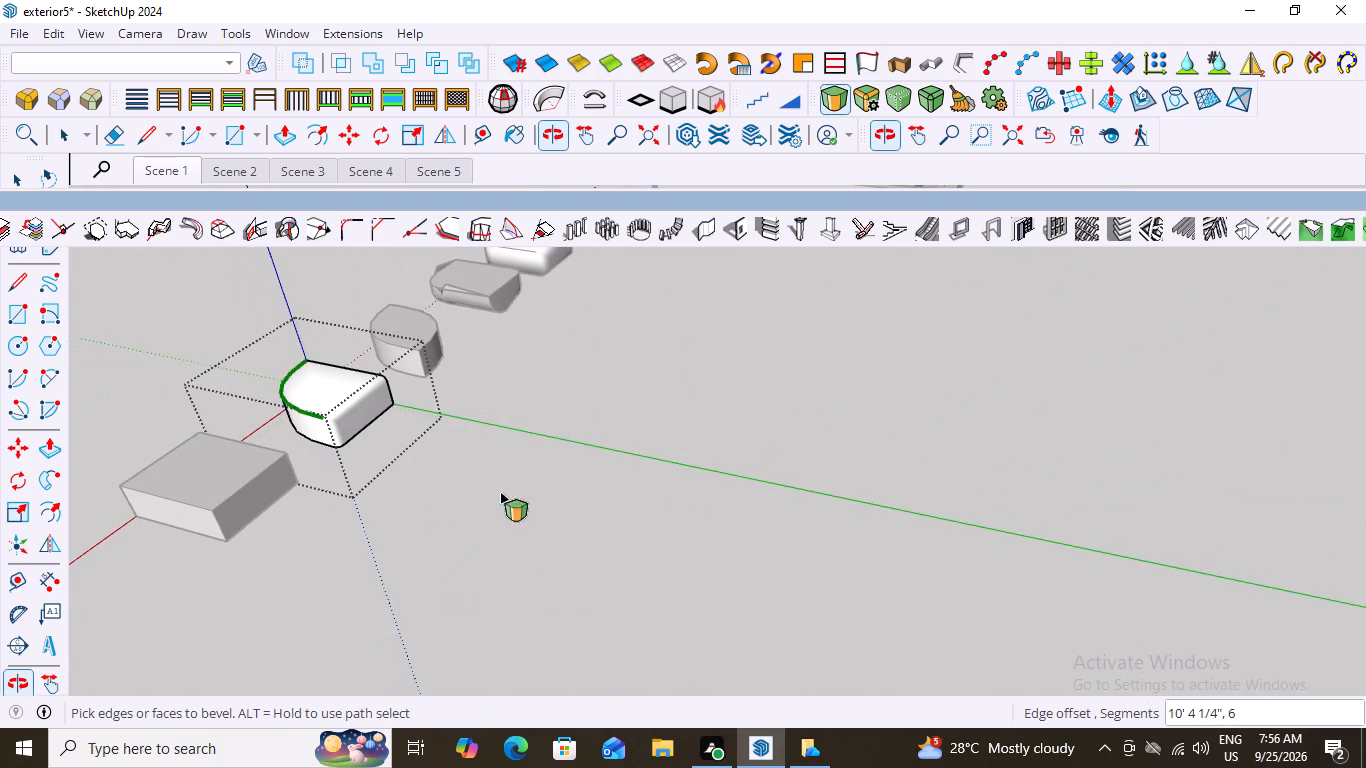
{"action": "middle_click", "coordinate": [413, 544]}
{"action": "middle_click_drag", "start_coordinate": [448, 432], "coordinate": [284, 534]}
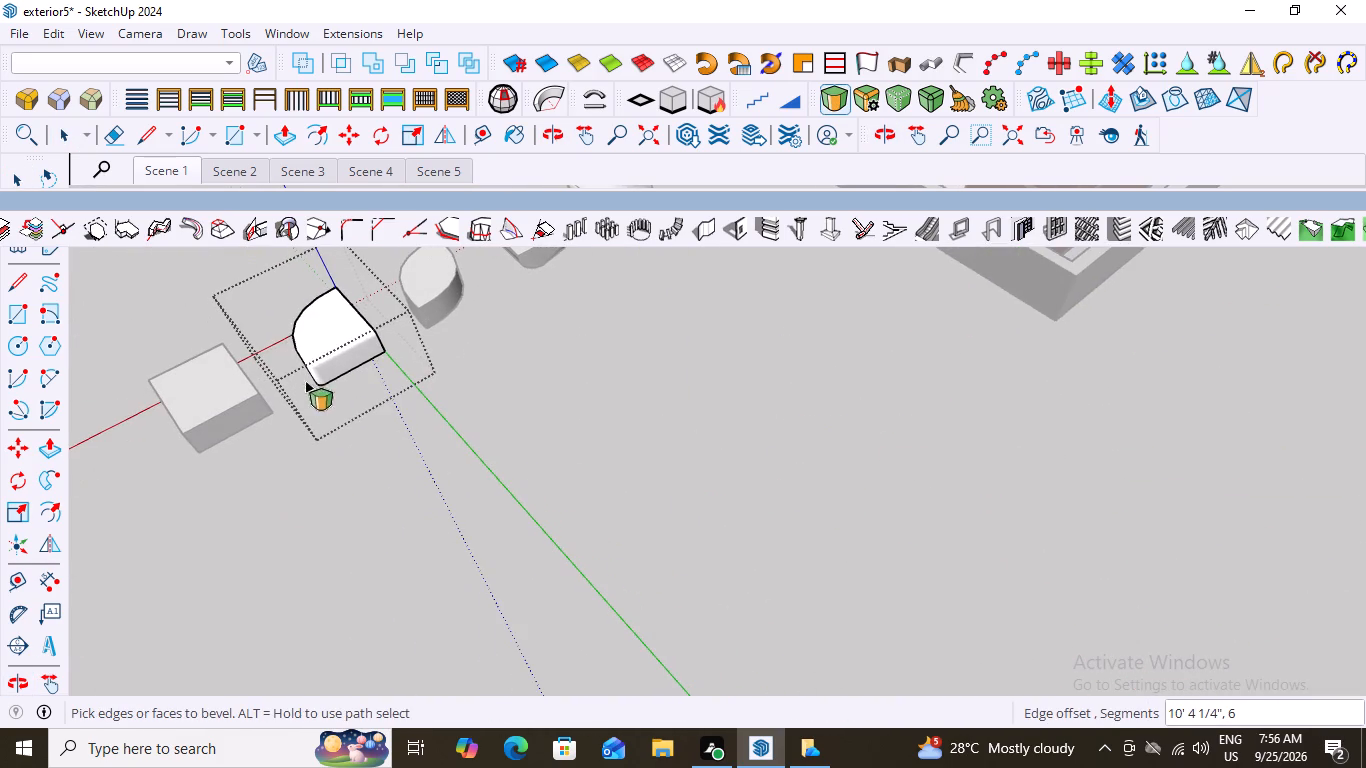
{"action": "scroll", "coordinate": [304, 332], "scroll_direction": "up", "scroll_amount": 4}
{"action": "scroll", "coordinate": [328, 317], "scroll_direction": "down", "scroll_amount": 2}
{"action": "key", "text": "space"}
{"action": "left_click", "coordinate": [394, 462]}
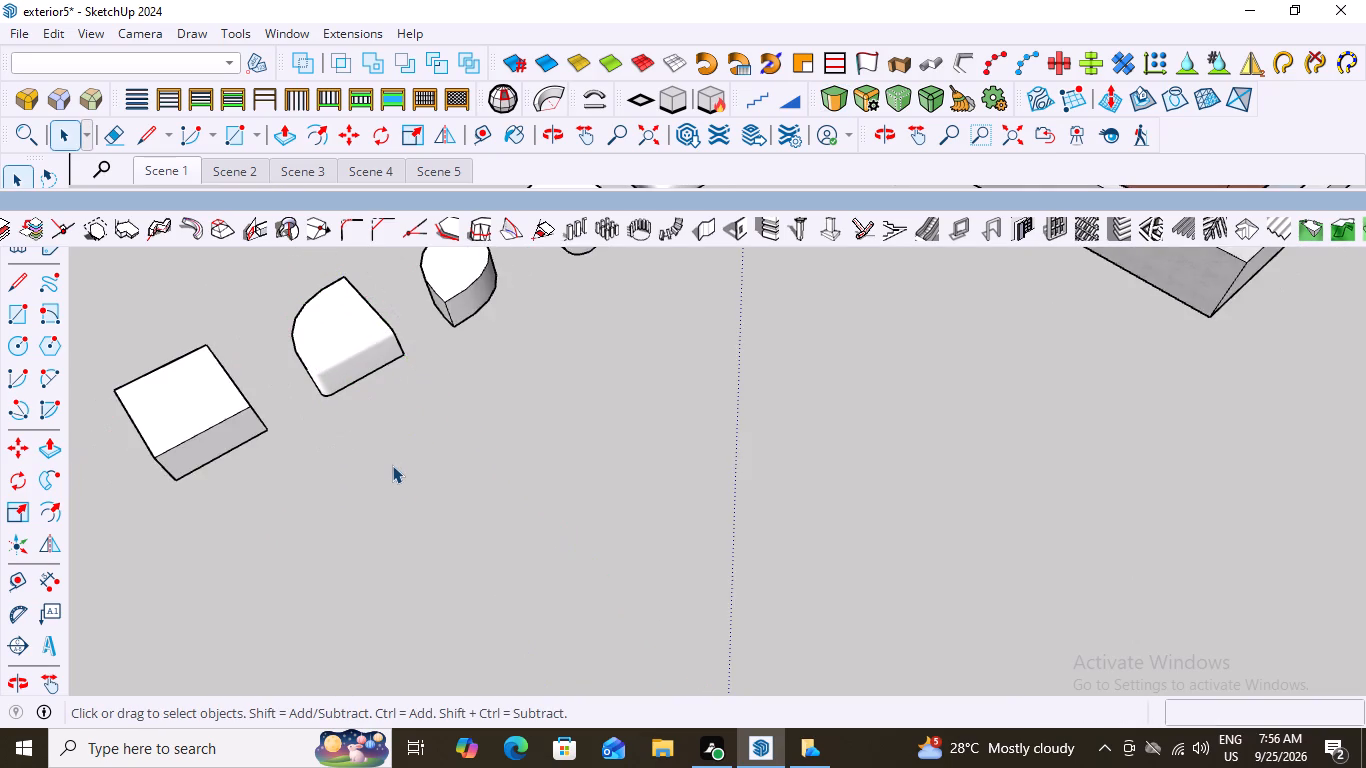
Open the group of the fifth box, the one farthest from the house, for editing.
{"action": "scroll", "coordinate": [392, 465], "scroll_direction": "down", "scroll_amount": 8}
{"action": "middle_click_drag", "start_coordinate": [411, 429], "coordinate": [771, 337]}
{"action": "scroll", "coordinate": [671, 404], "scroll_direction": "down", "scroll_amount": 5}
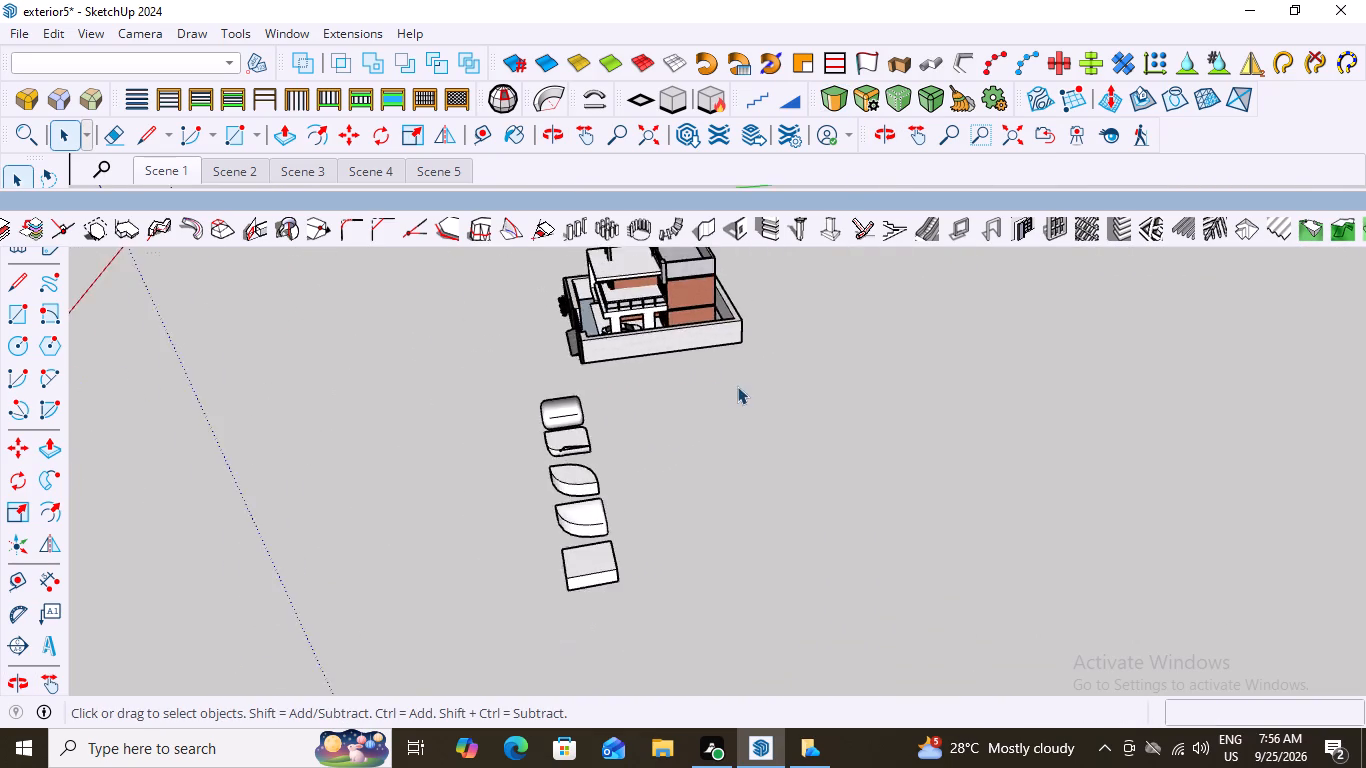
{"action": "scroll", "coordinate": [737, 386], "scroll_direction": "down", "scroll_amount": 6}
{"action": "middle_click_drag", "start_coordinate": [542, 515], "coordinate": [1024, 455]}
{"action": "scroll", "coordinate": [890, 409], "scroll_direction": "up", "scroll_amount": 20}
{"action": "scroll", "coordinate": [890, 409], "scroll_direction": "up", "scroll_amount": 7}
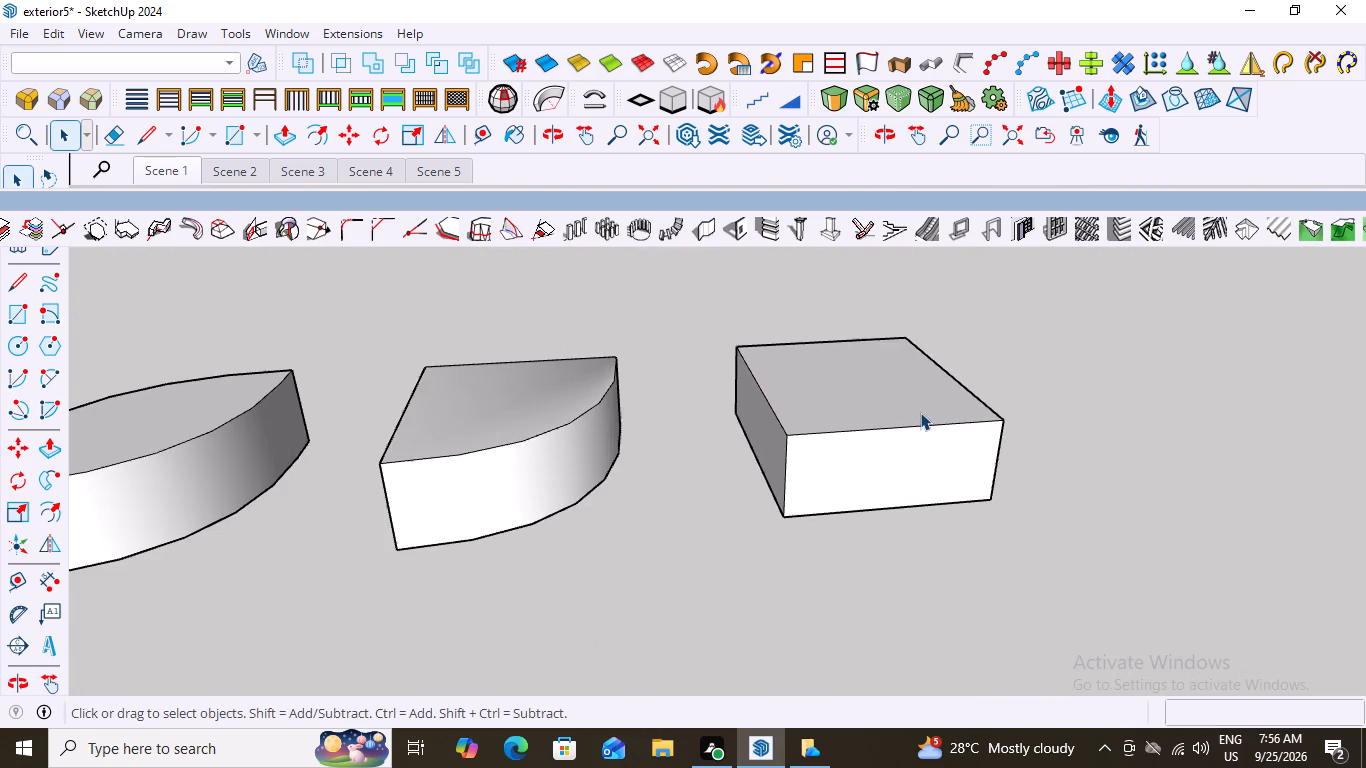
{"action": "scroll", "coordinate": [955, 404], "scroll_direction": "down", "scroll_amount": 11}
{"action": "scroll", "coordinate": [1146, 380], "scroll_direction": "down", "scroll_amount": 3}
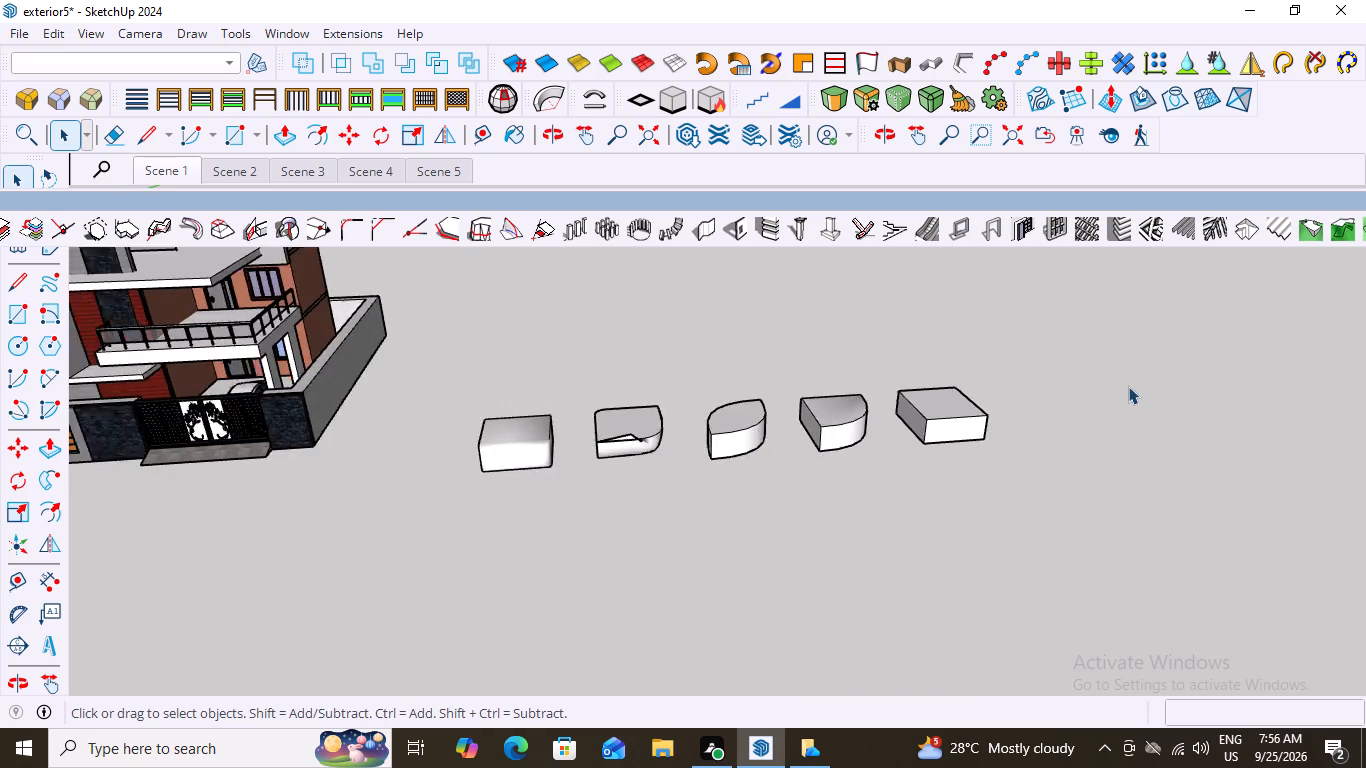
{"action": "scroll", "coordinate": [1126, 386], "scroll_direction": "up", "scroll_amount": 8}
{"action": "double_click", "coordinate": [778, 442]}
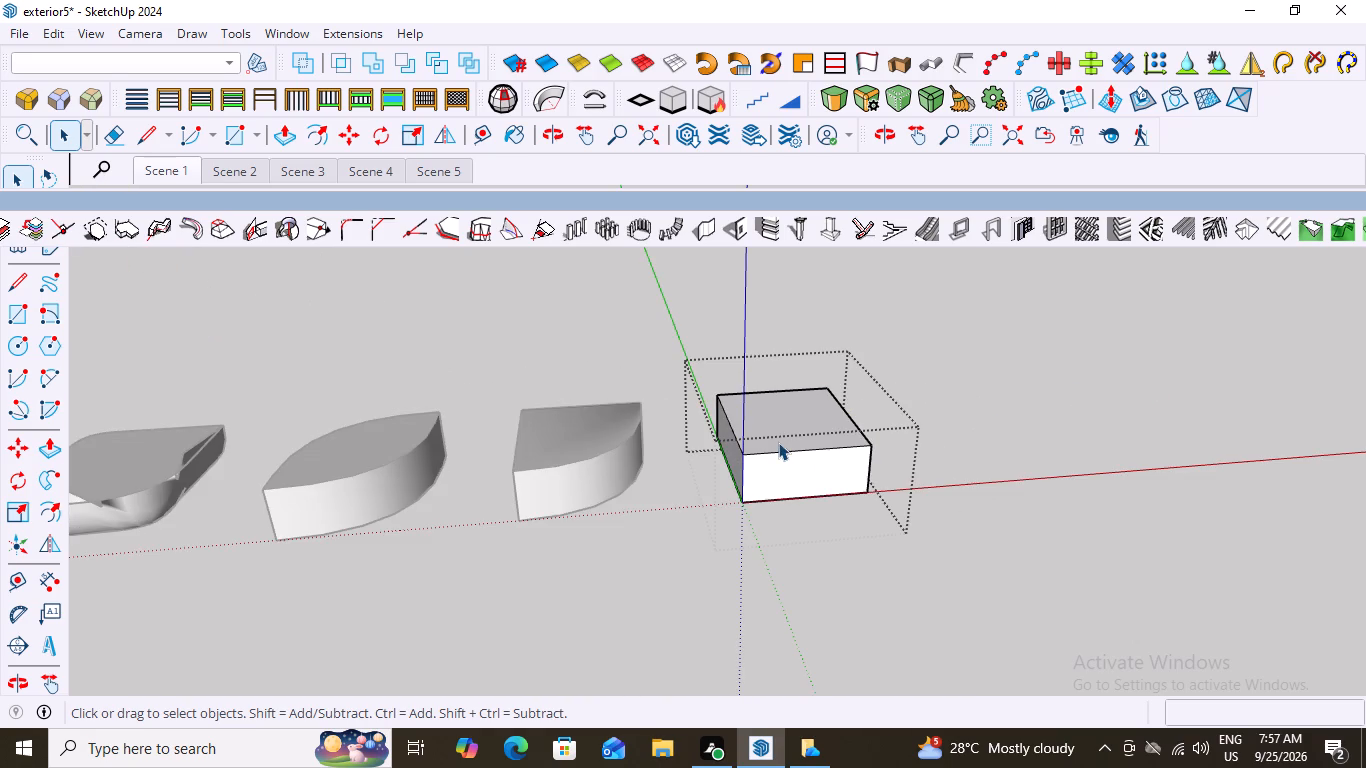
Round the fifth box's gate-side vertical edge farthest from the house, reusing the 10' 4 1/4" offset with 6 segments.
{"action": "left_click", "coordinate": [778, 442]}
{"action": "left_click", "coordinate": [793, 429]}
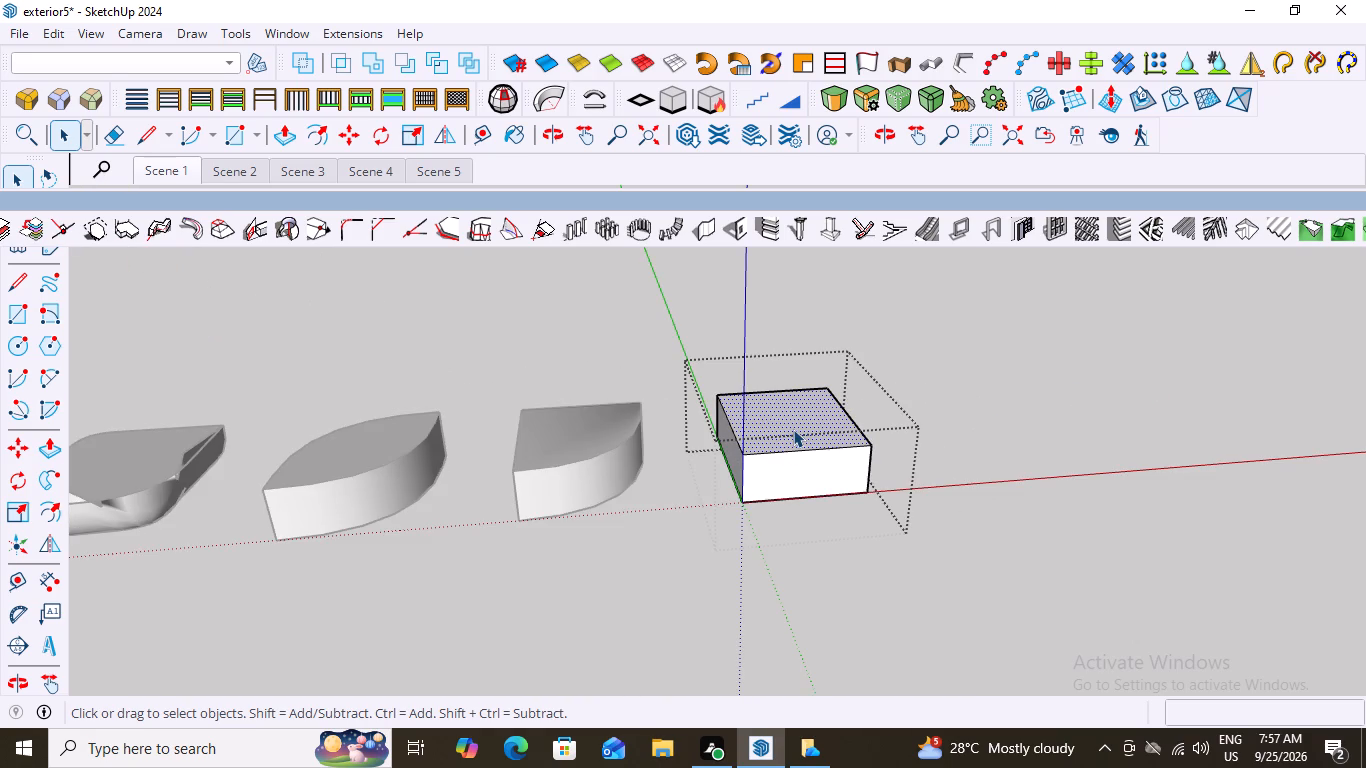
{"action": "middle_click_drag", "start_coordinate": [966, 413], "coordinate": [799, 456]}
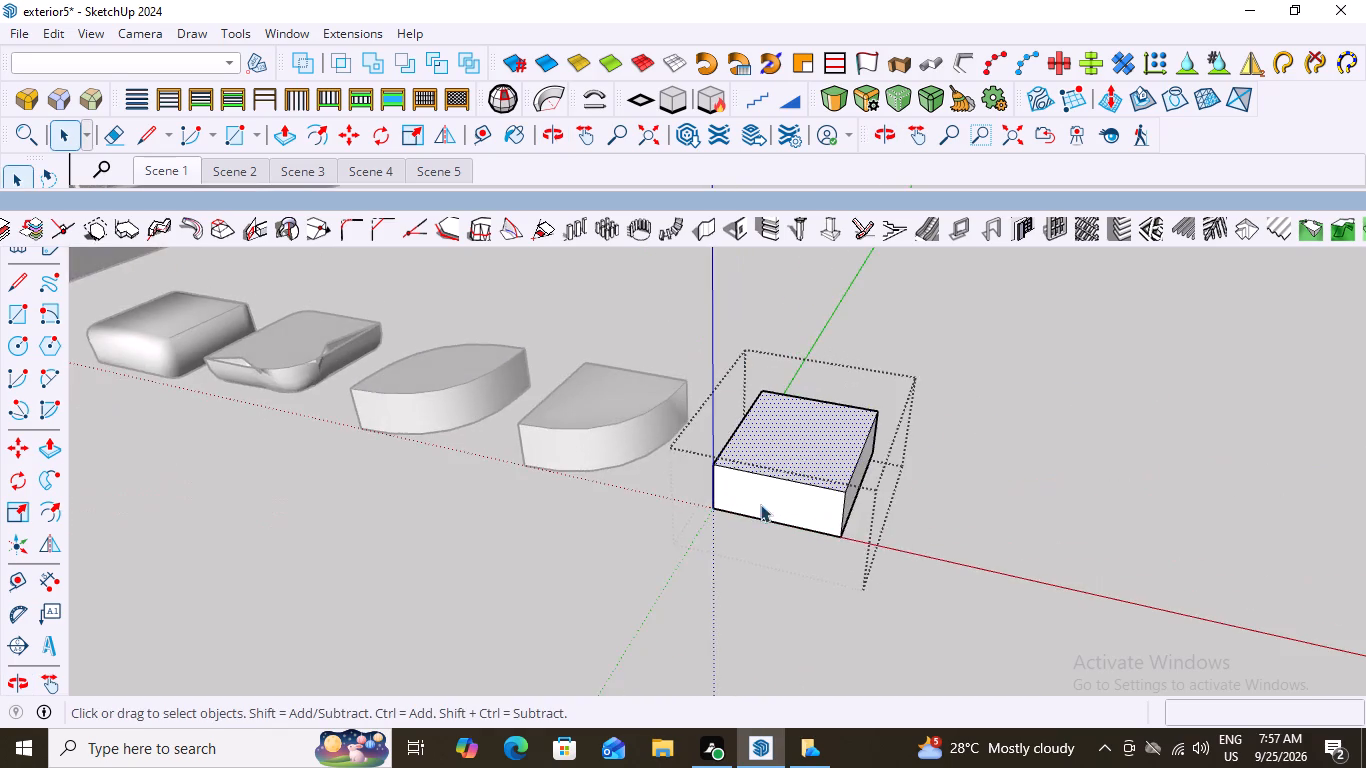
{"action": "scroll", "coordinate": [753, 512], "scroll_direction": "up", "scroll_amount": 7}
{"action": "left_click", "coordinate": [838, 384]}
{"action": "scroll", "coordinate": [797, 485], "scroll_direction": "up", "scroll_amount": 2}
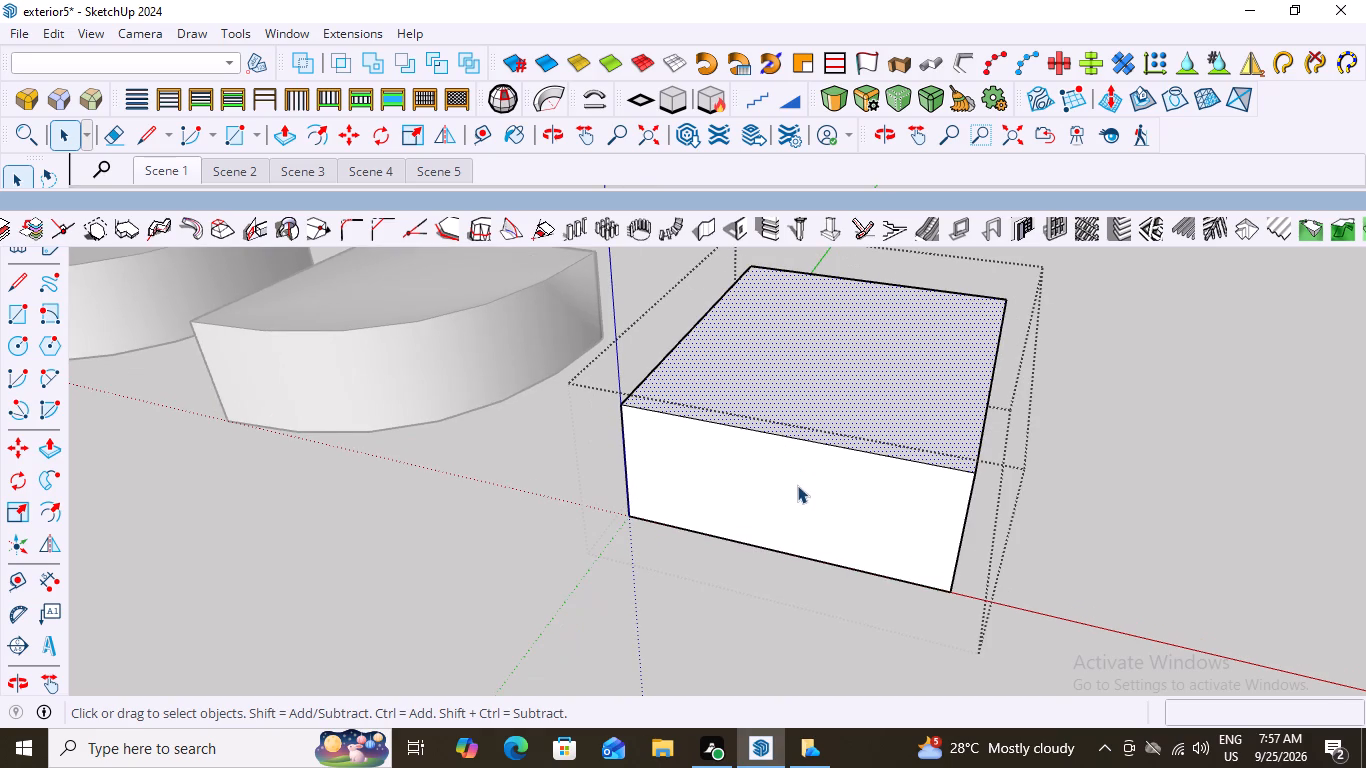
{"action": "left_click", "coordinate": [883, 387], "text": "shift"}
{"action": "scroll", "coordinate": [778, 444], "scroll_direction": "down", "scroll_amount": 3}
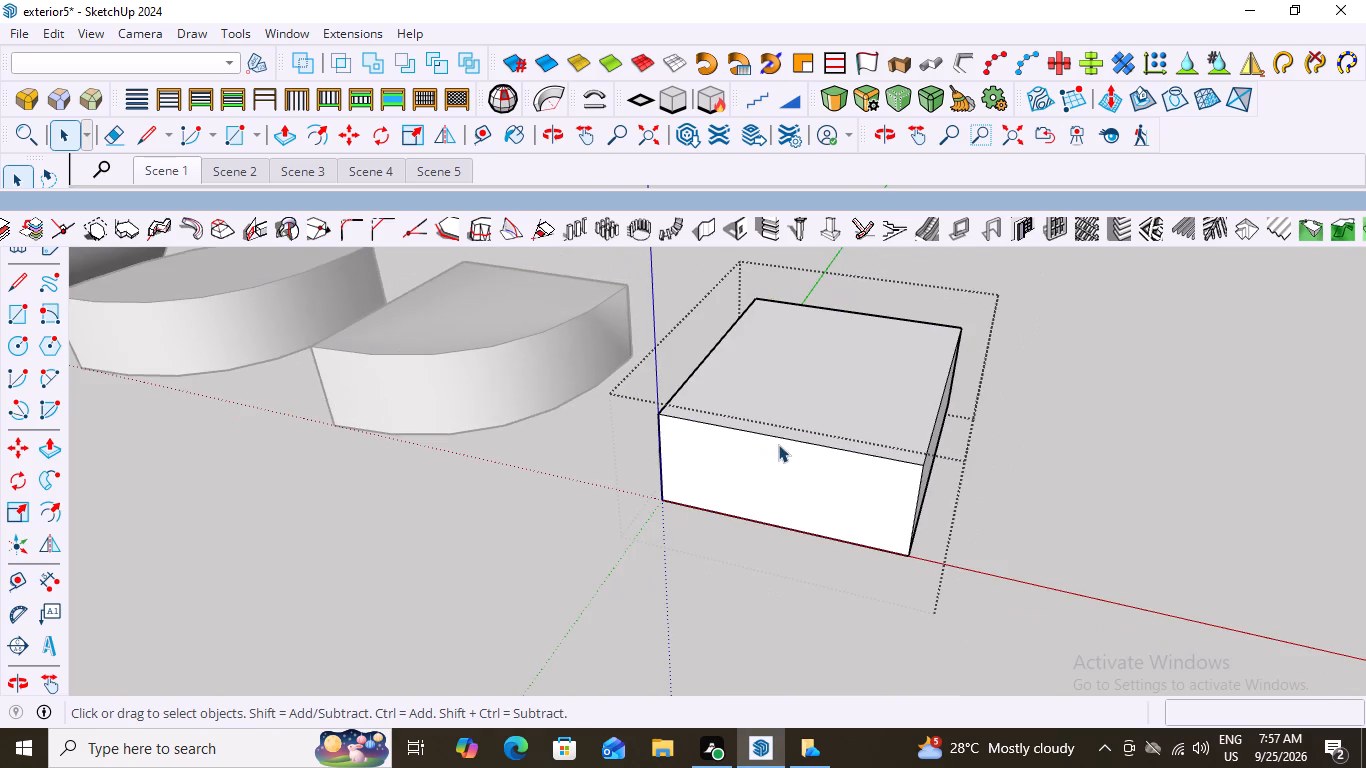
{"action": "scroll", "coordinate": [908, 537], "scroll_direction": "up", "scroll_amount": 2}
{"action": "middle_click_drag", "start_coordinate": [949, 524], "coordinate": [866, 532]}
{"action": "scroll", "coordinate": [773, 555], "scroll_direction": "up", "scroll_amount": 4}
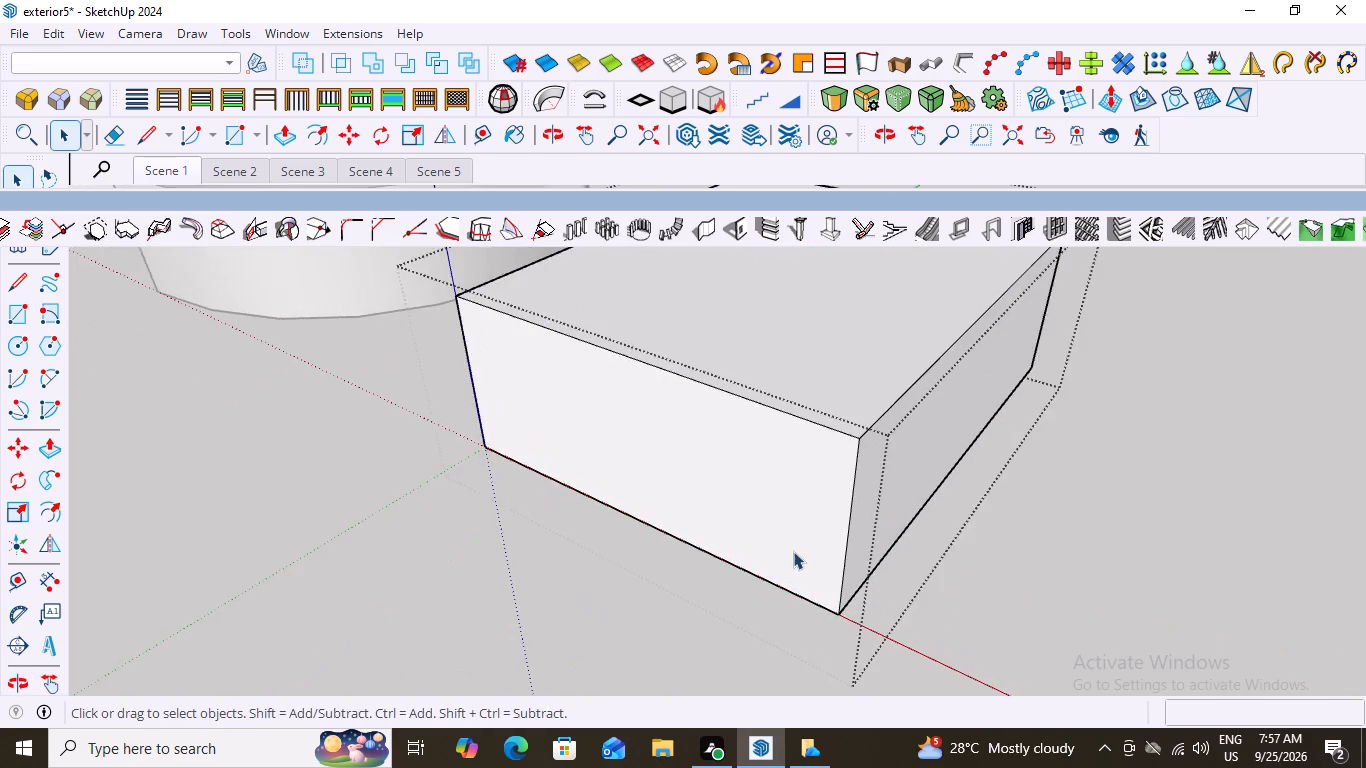
{"action": "scroll", "coordinate": [793, 551], "scroll_direction": "up", "scroll_amount": 3}
{"action": "left_click", "coordinate": [868, 517]}
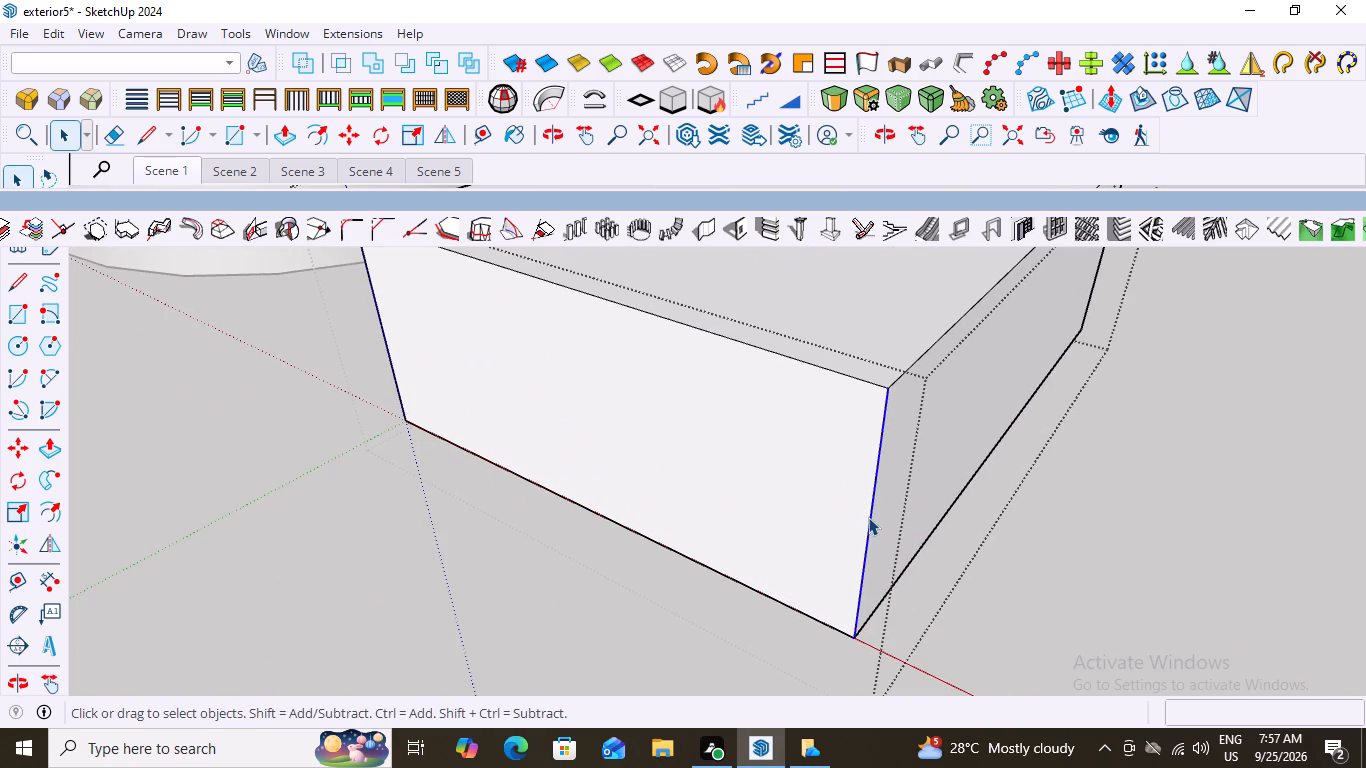
{"action": "scroll", "coordinate": [868, 517], "scroll_direction": "down", "scroll_amount": 11}
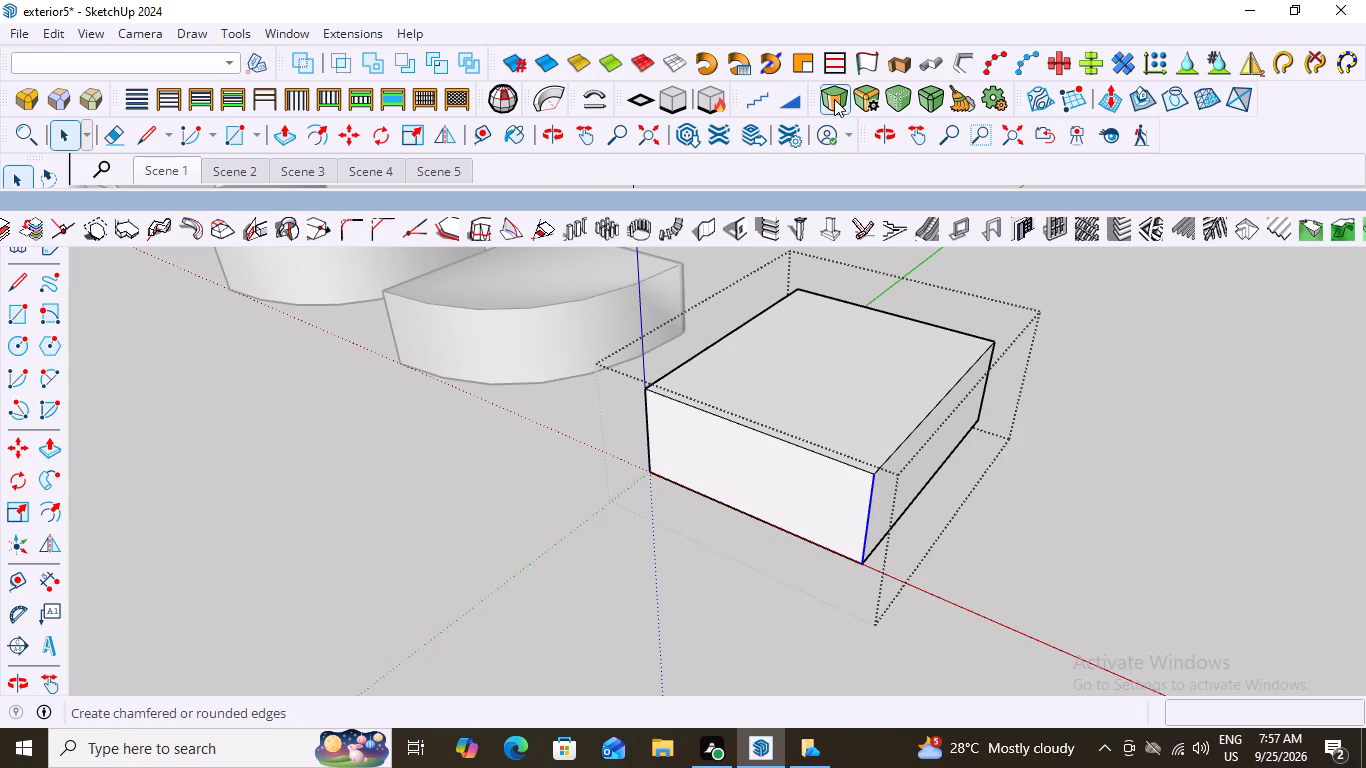
{"action": "left_click", "coordinate": [834, 99]}
{"action": "double_click", "coordinate": [868, 518]}
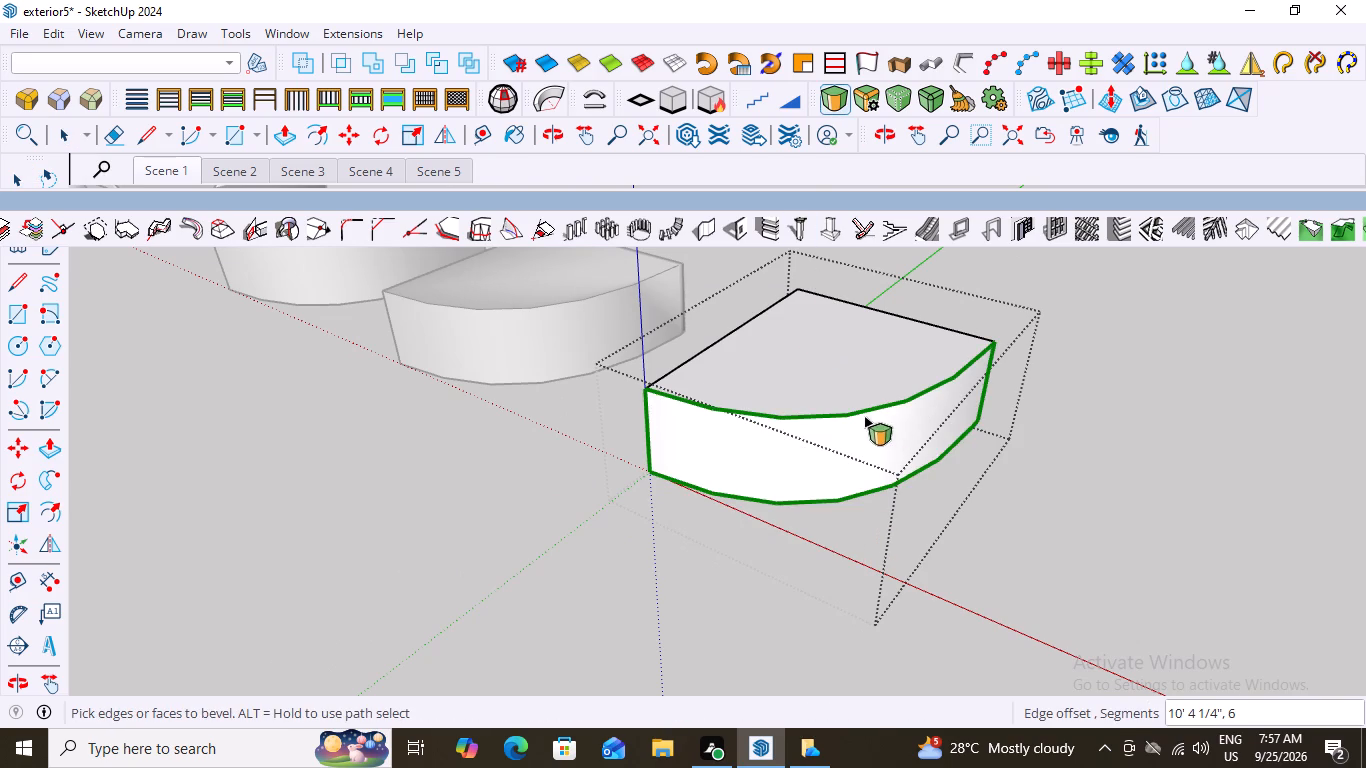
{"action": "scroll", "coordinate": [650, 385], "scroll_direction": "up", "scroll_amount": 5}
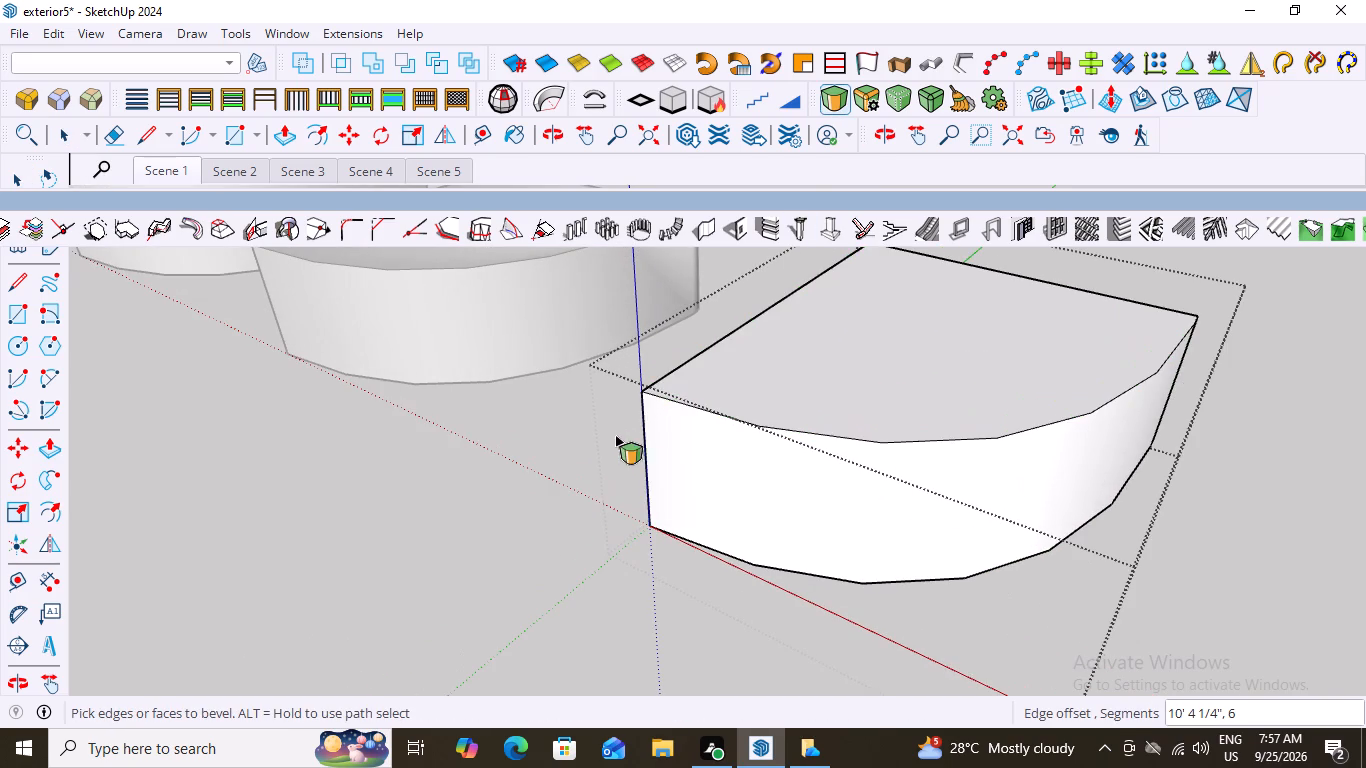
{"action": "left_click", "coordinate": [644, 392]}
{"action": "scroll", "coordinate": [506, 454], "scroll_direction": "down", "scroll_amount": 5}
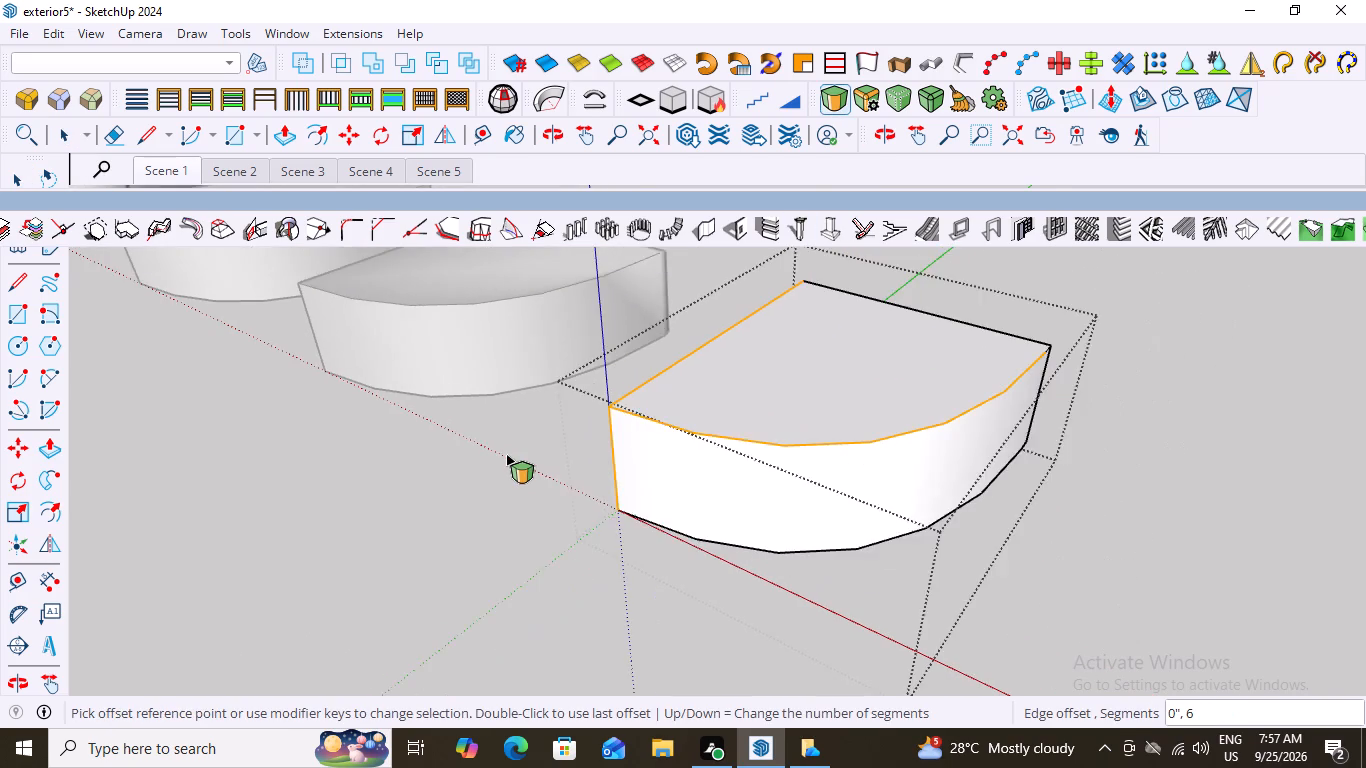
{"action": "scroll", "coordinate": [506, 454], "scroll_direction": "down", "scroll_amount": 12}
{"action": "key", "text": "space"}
Examine the fifth box's flat back and side faces from behind and close its group.
{"action": "middle_click_drag", "start_coordinate": [926, 508], "coordinate": [569, 564]}
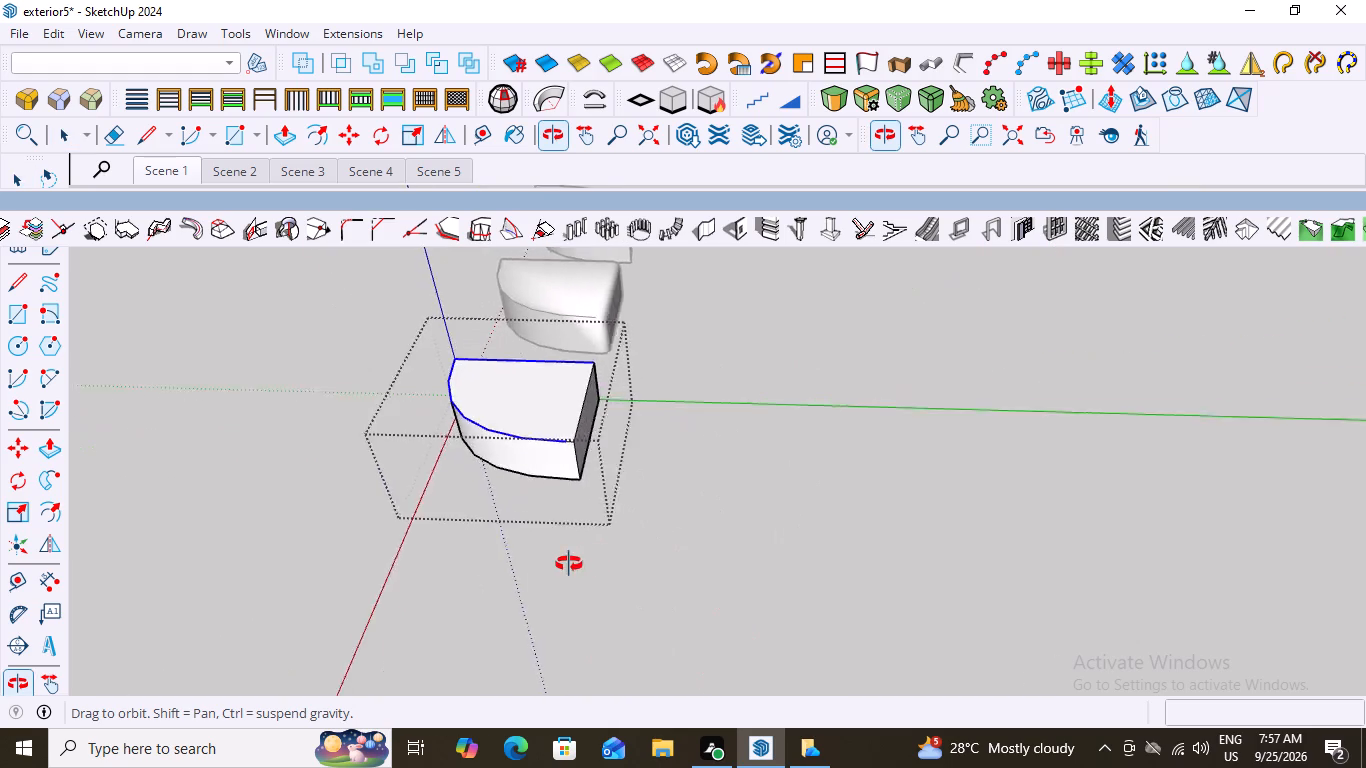
{"action": "middle_click_drag", "start_coordinate": [569, 564], "coordinate": [538, 569]}
{"action": "scroll", "coordinate": [553, 360], "scroll_direction": "up", "scroll_amount": 3}
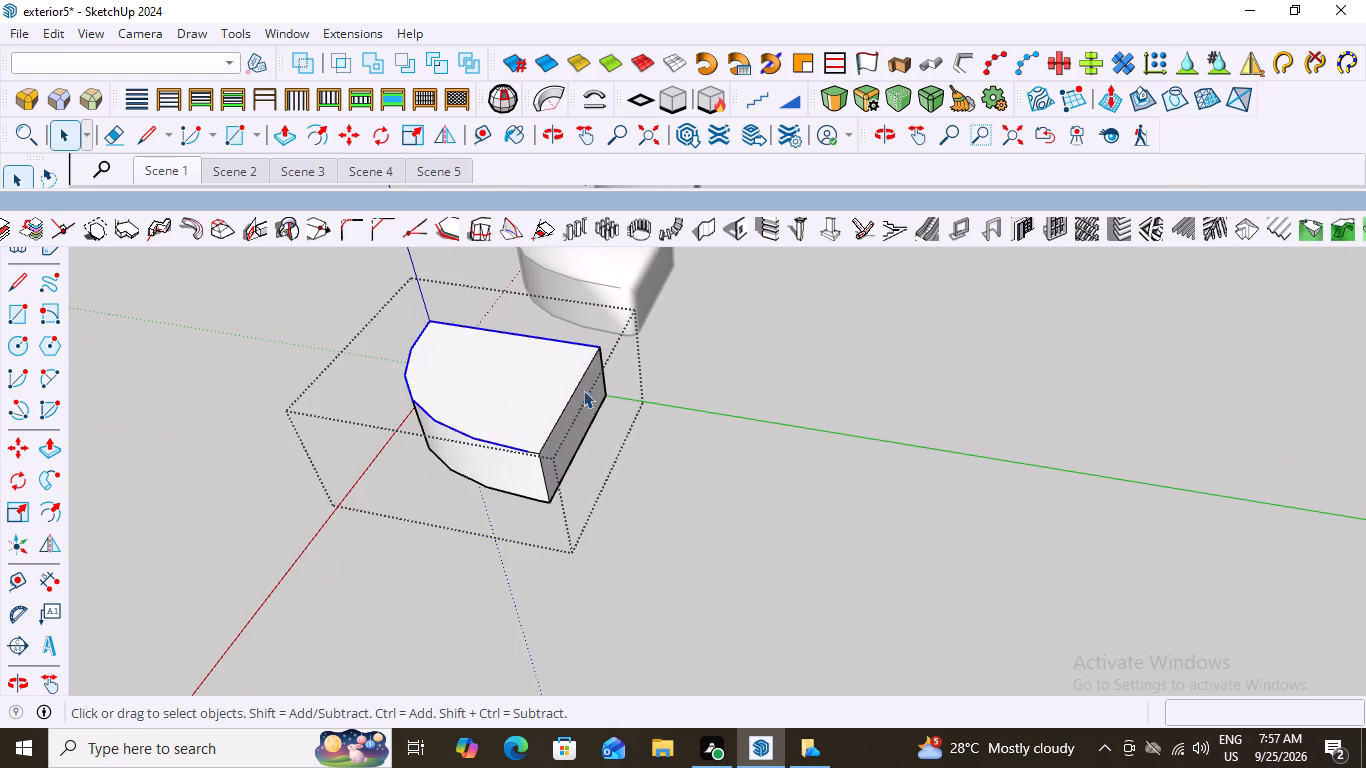
{"action": "middle_click_drag", "start_coordinate": [661, 430], "coordinate": [318, 499]}
{"action": "scroll", "coordinate": [615, 395], "scroll_direction": "down", "scroll_amount": 7}
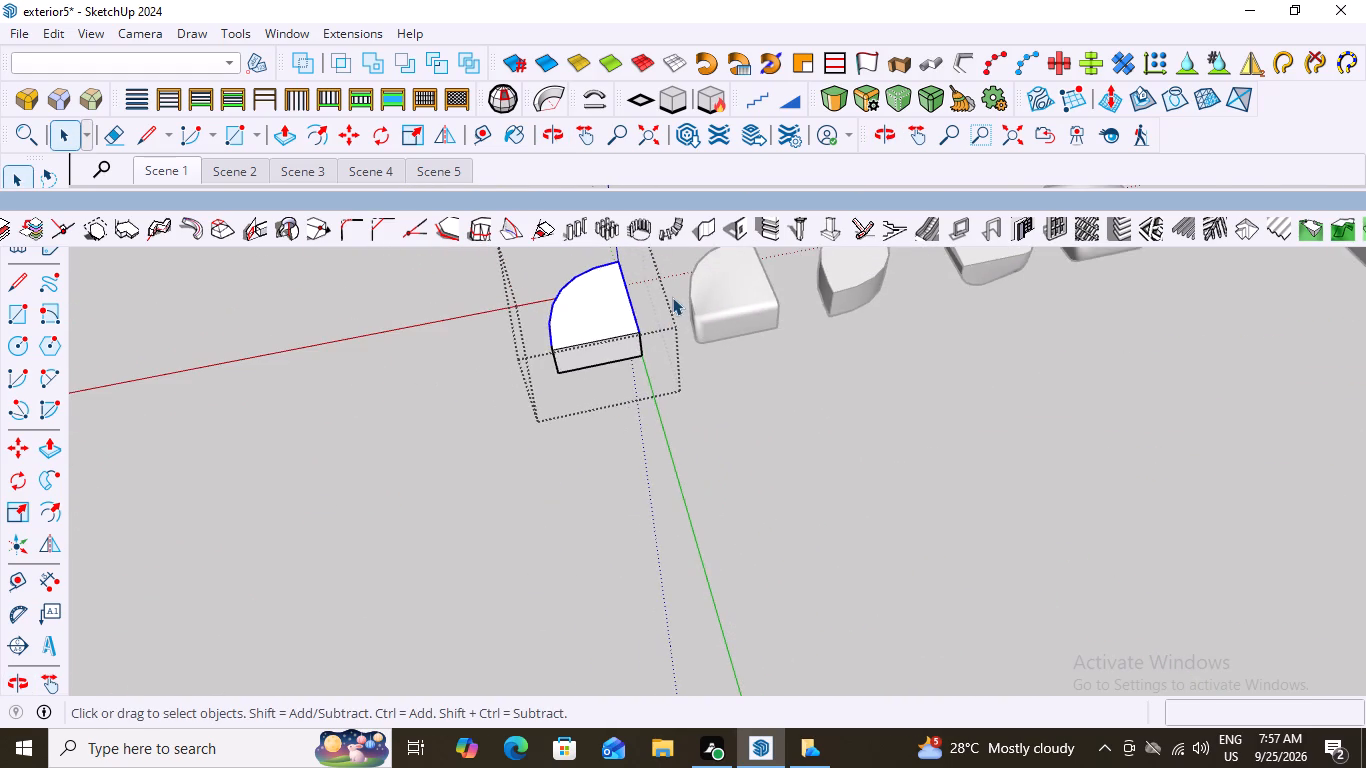
{"action": "scroll", "coordinate": [672, 297], "scroll_direction": "up", "scroll_amount": 7}
{"action": "middle_click_drag", "start_coordinate": [655, 341], "coordinate": [615, 339]}
{"action": "scroll", "coordinate": [613, 340], "scroll_direction": "up", "scroll_amount": 6}
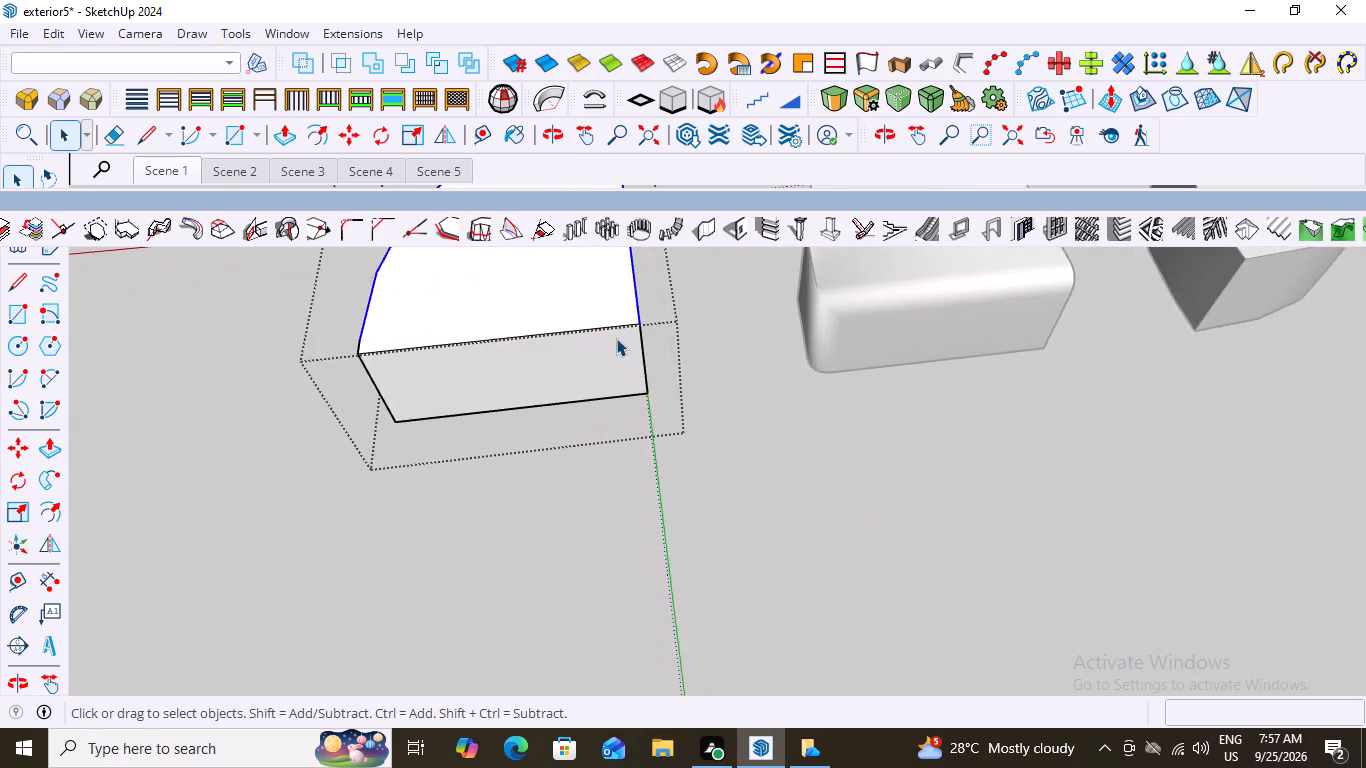
{"action": "middle_click_drag", "start_coordinate": [704, 321], "coordinate": [611, 325]}
{"action": "scroll", "coordinate": [634, 323], "scroll_direction": "up", "scroll_amount": 10}
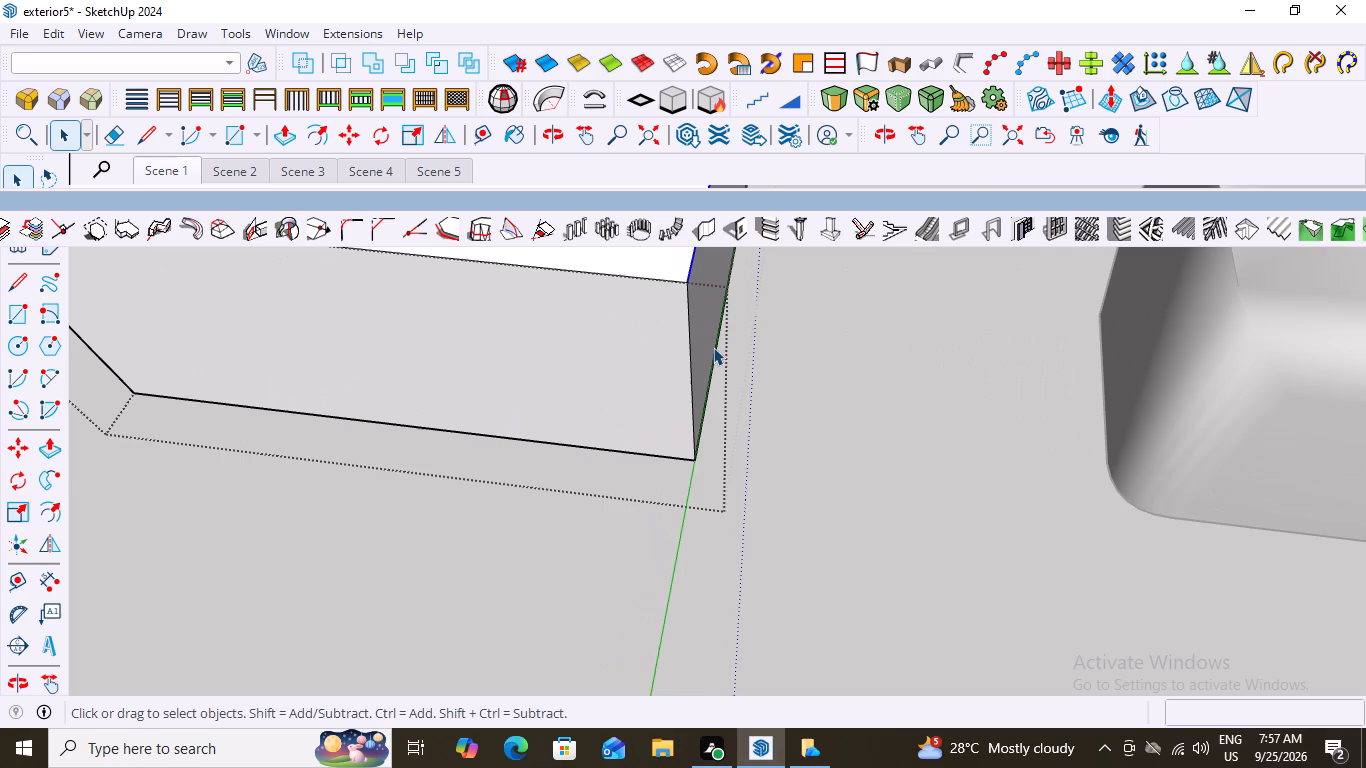
{"action": "key", "text": "space"}
{"action": "double_click", "coordinate": [793, 365]}
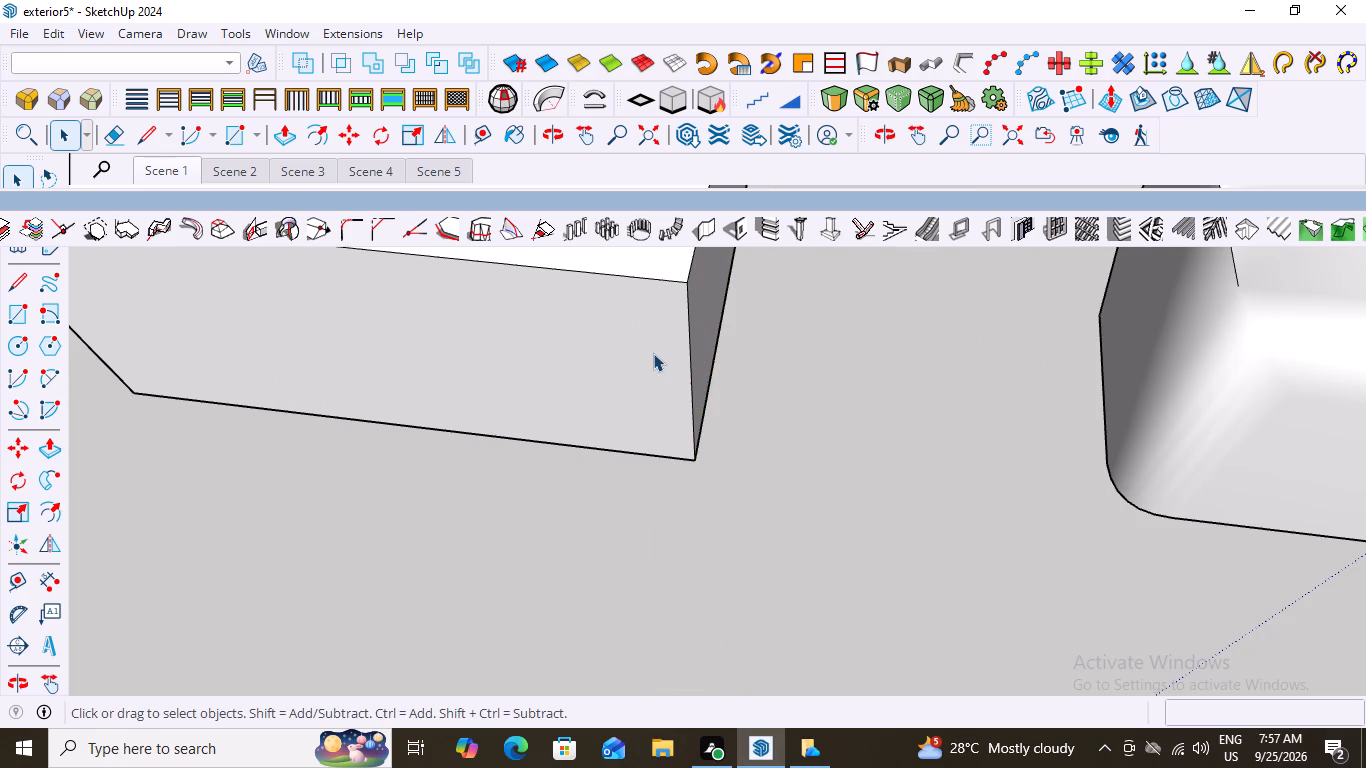
Reopen the fifth box's group, round its rear vertical edge nearest the house with about 14' 8 5/8" offset and 6 segments, and close the group.
{"action": "double_click", "coordinate": [644, 352]}
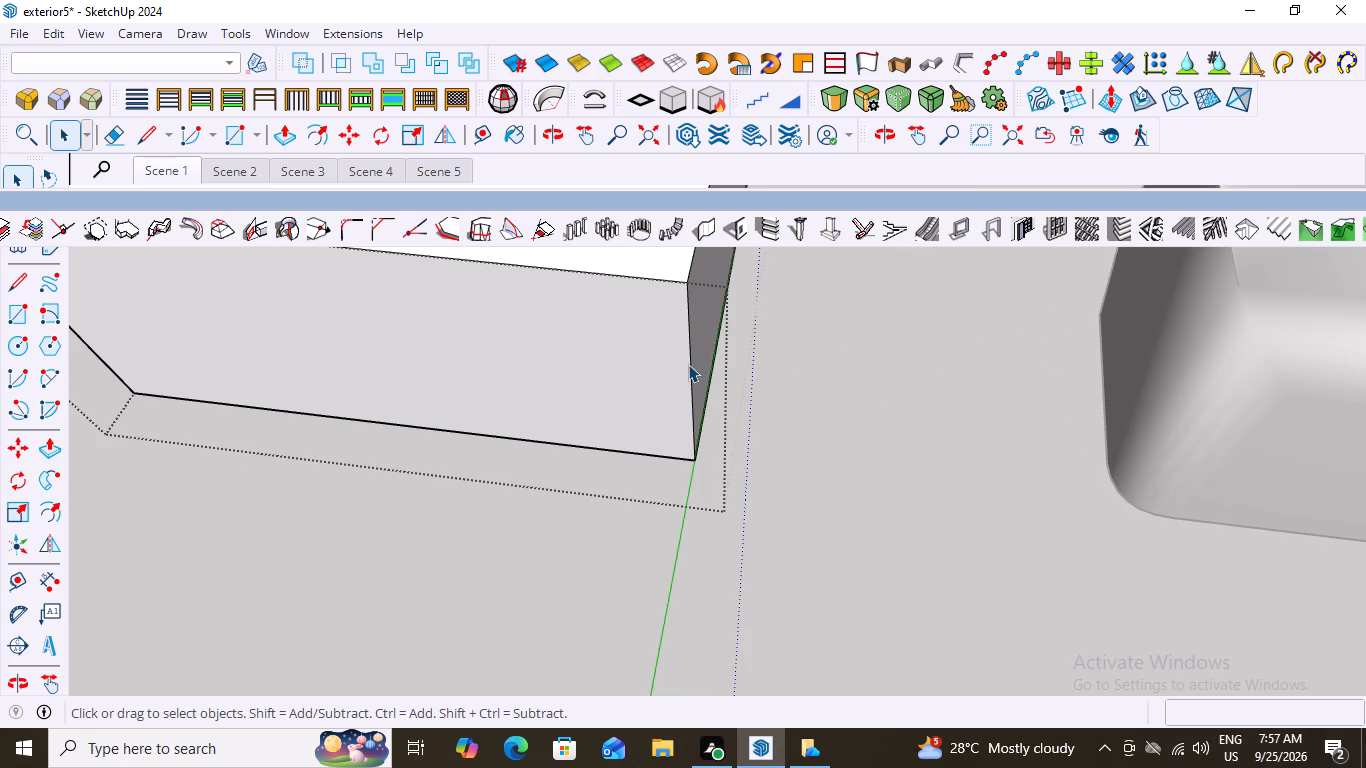
{"action": "left_click", "coordinate": [689, 365]}
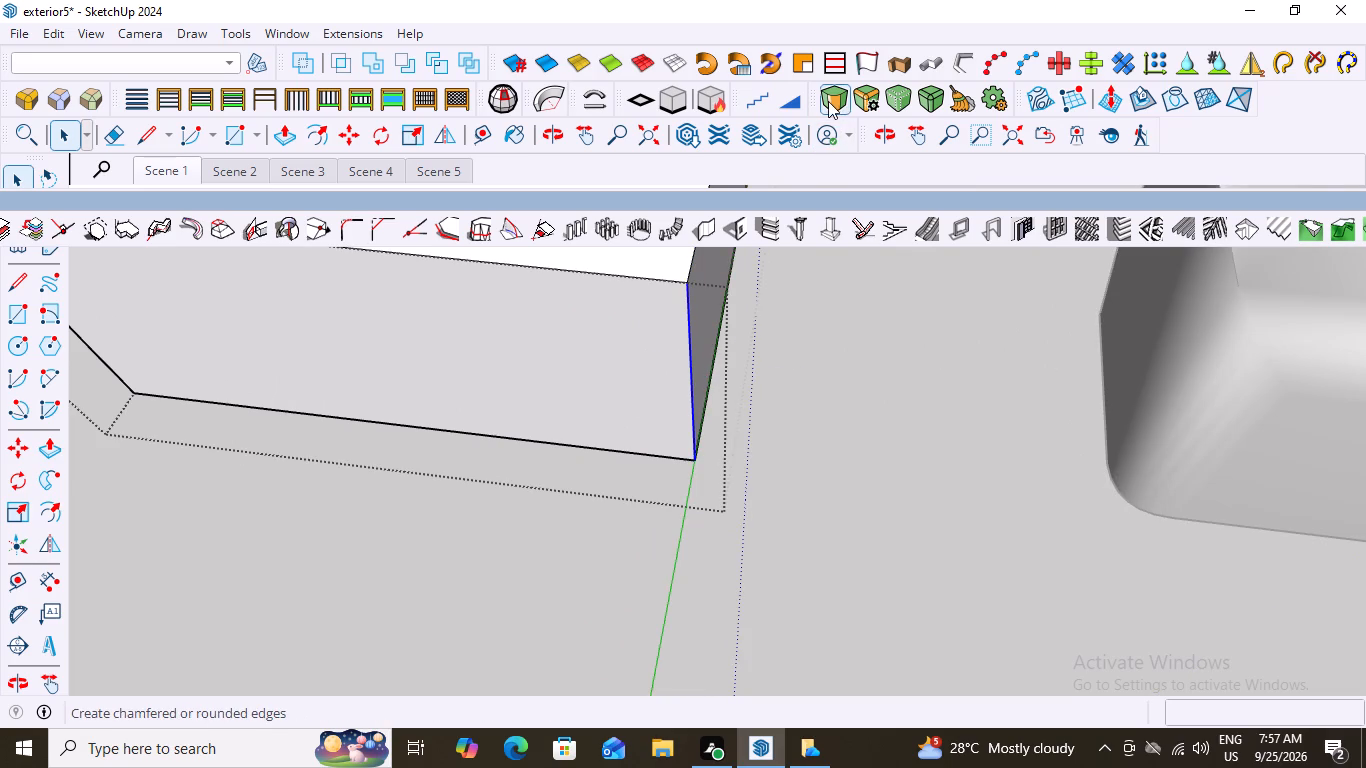
{"action": "left_click", "coordinate": [833, 101]}
{"action": "scroll", "coordinate": [722, 427], "scroll_direction": "down", "scroll_amount": 12}
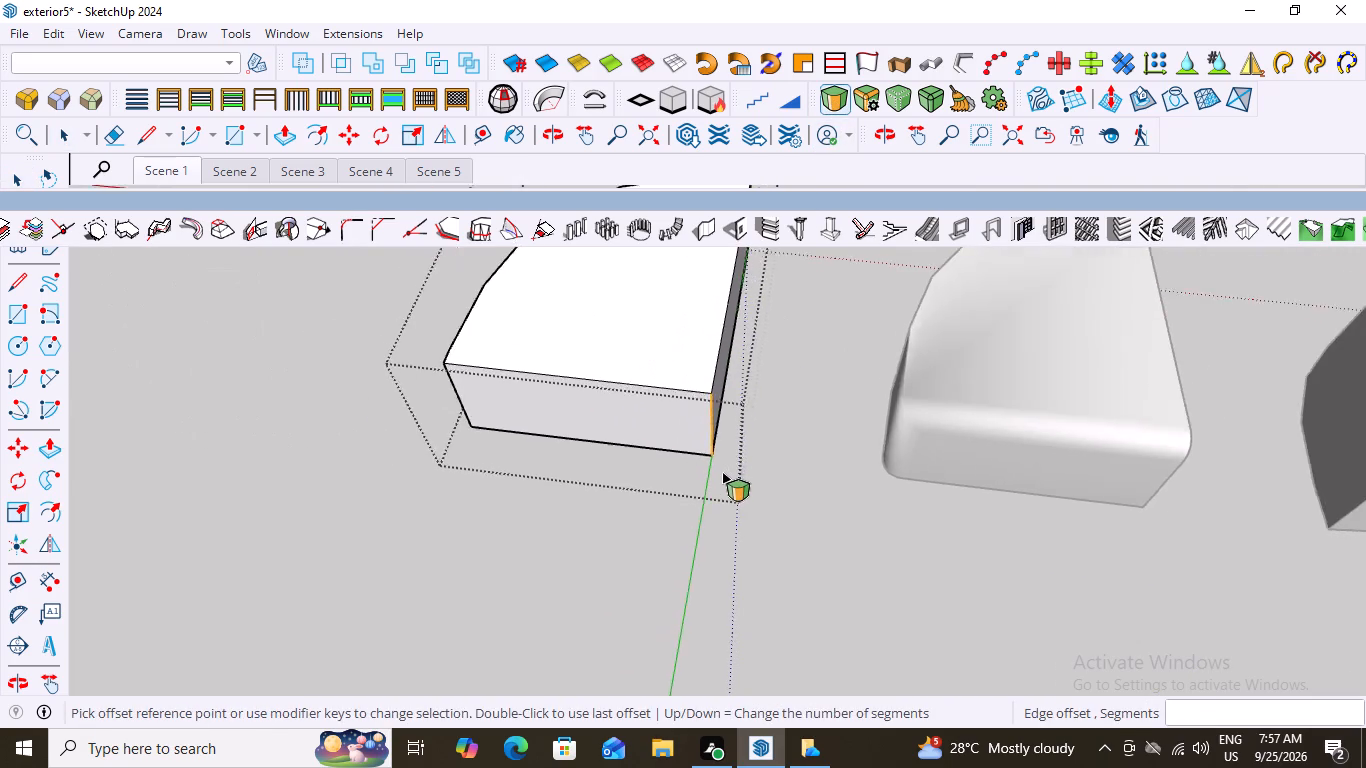
{"action": "scroll", "coordinate": [722, 472], "scroll_direction": "down", "scroll_amount": 11}
{"action": "left_click", "coordinate": [716, 438]}
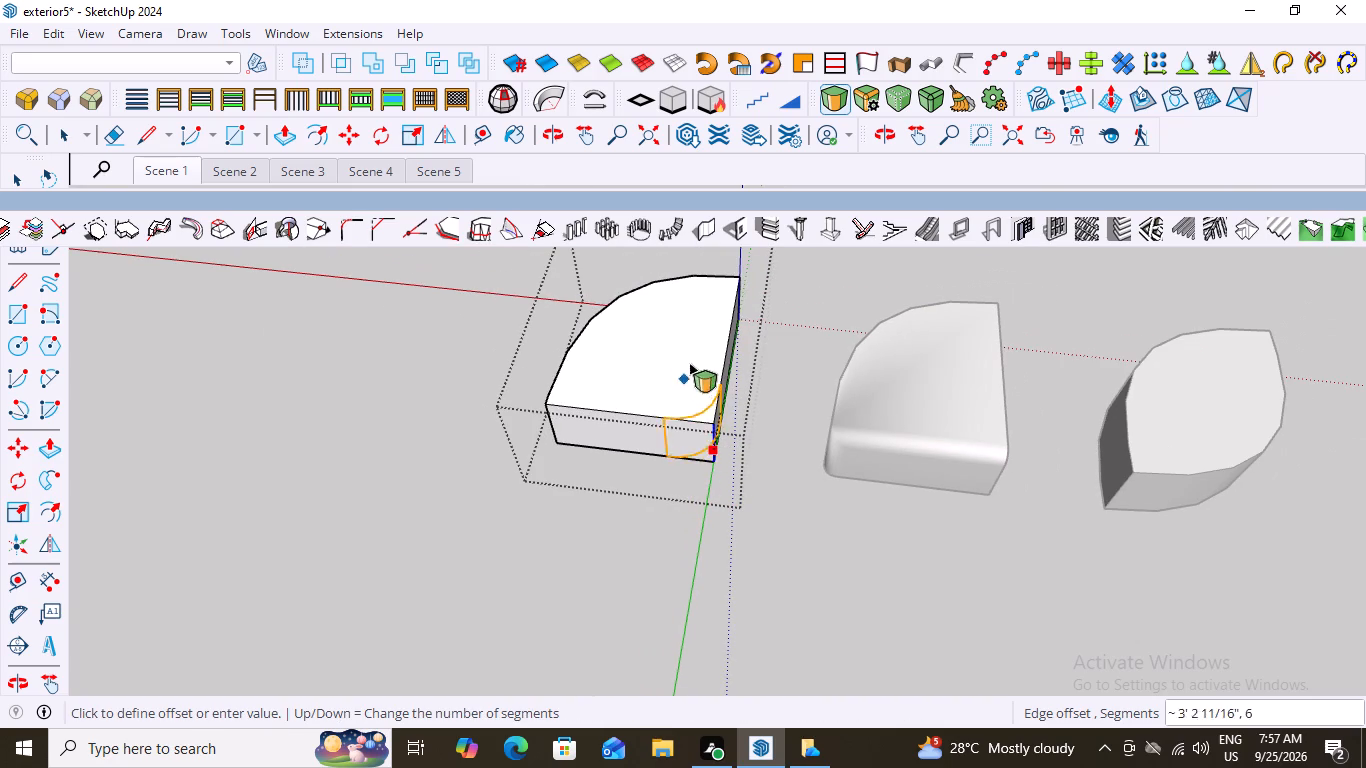
{"action": "left_click", "coordinate": [751, 278]}
{"action": "scroll", "coordinate": [493, 554], "scroll_direction": "down", "scroll_amount": 2}
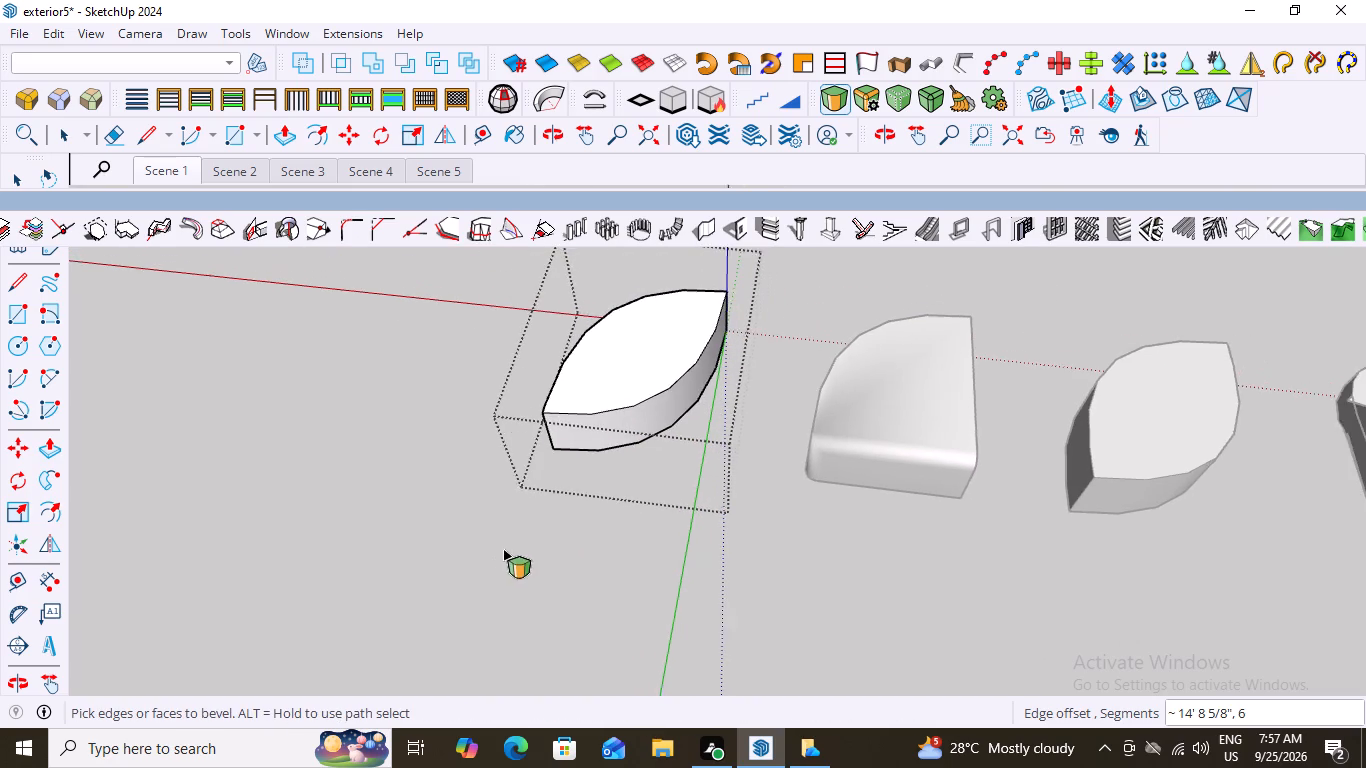
{"action": "scroll", "coordinate": [503, 549], "scroll_direction": "down", "scroll_amount": 5}
{"action": "key", "text": "space"}
{"action": "scroll", "coordinate": [559, 485], "scroll_direction": "down", "scroll_amount": 14}
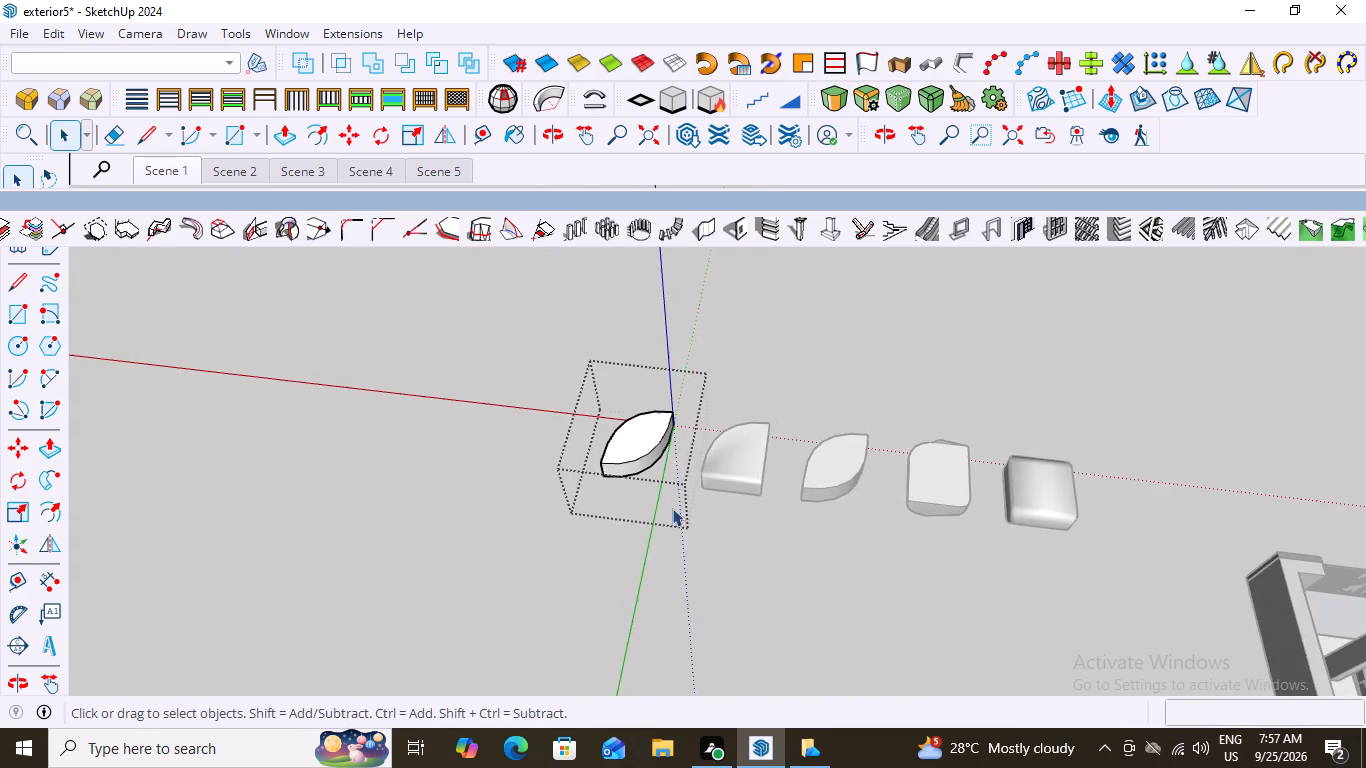
{"action": "middle_click_drag", "start_coordinate": [595, 507], "coordinate": [718, 502]}
{"action": "left_click", "coordinate": [729, 347]}
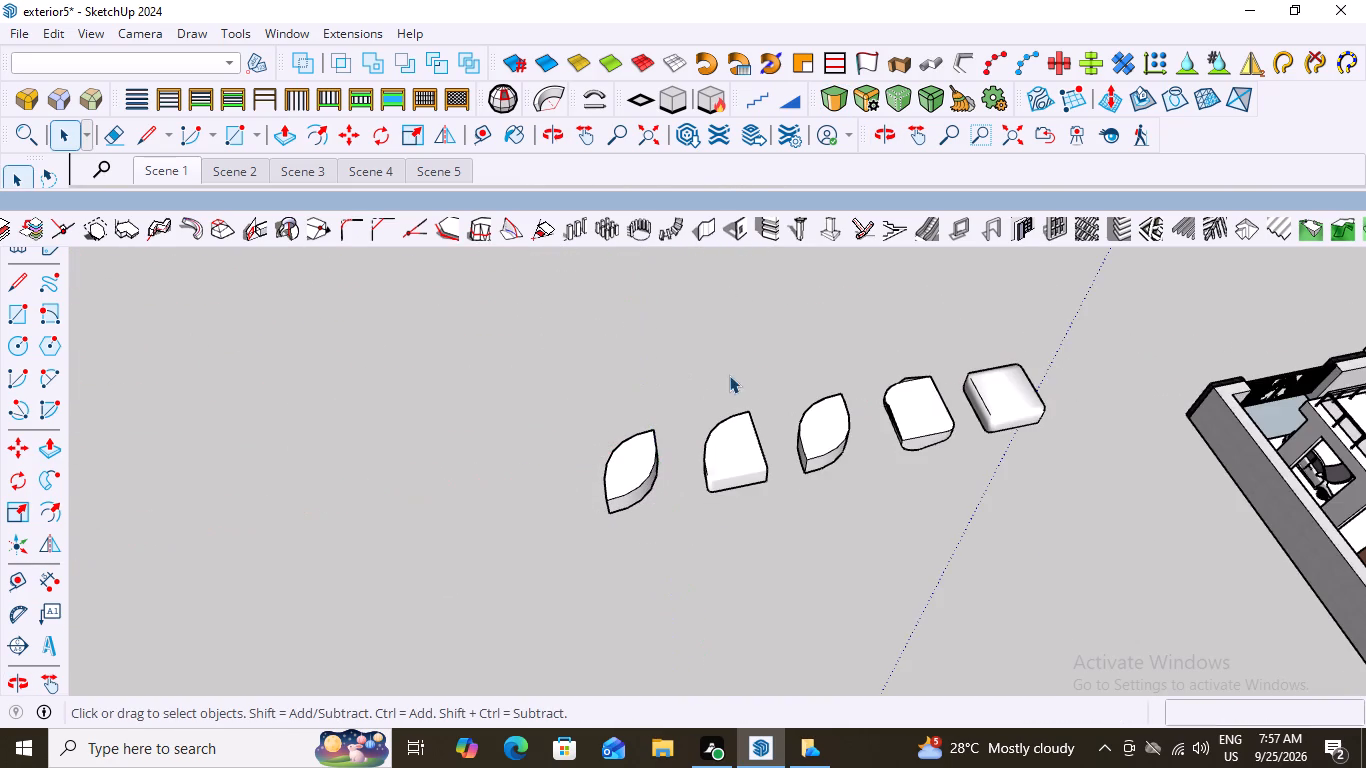
Examine the row of five edge-rounded boxes beside the house from behind, from above and from the gate side.
{"action": "scroll", "coordinate": [727, 380], "scroll_direction": "down", "scroll_amount": 10}
{"action": "middle_click_drag", "start_coordinate": [621, 467], "coordinate": [1109, 412]}
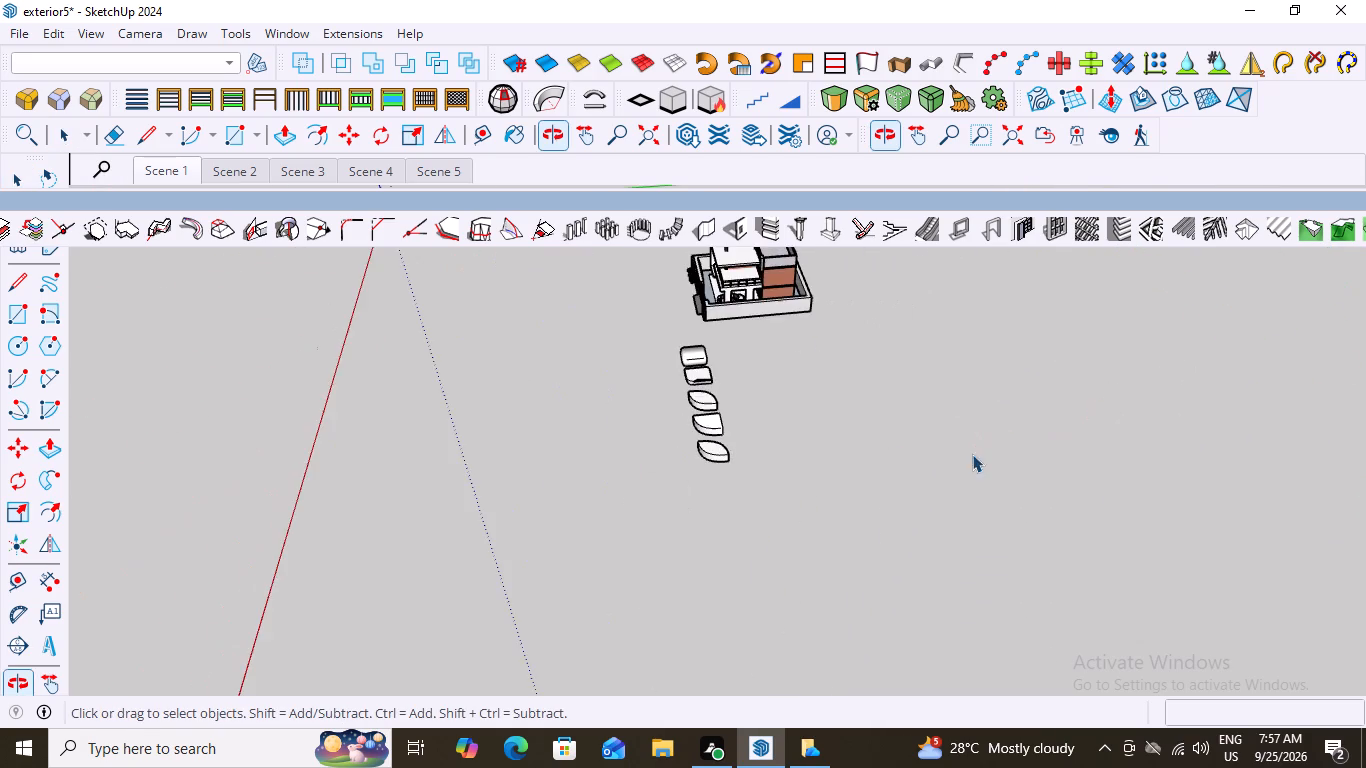
{"action": "scroll", "coordinate": [707, 494], "scroll_direction": "down", "scroll_amount": 3}
{"action": "middle_click_drag", "start_coordinate": [589, 513], "coordinate": [1097, 453]}
{"action": "scroll", "coordinate": [771, 358], "scroll_direction": "up", "scroll_amount": 3}
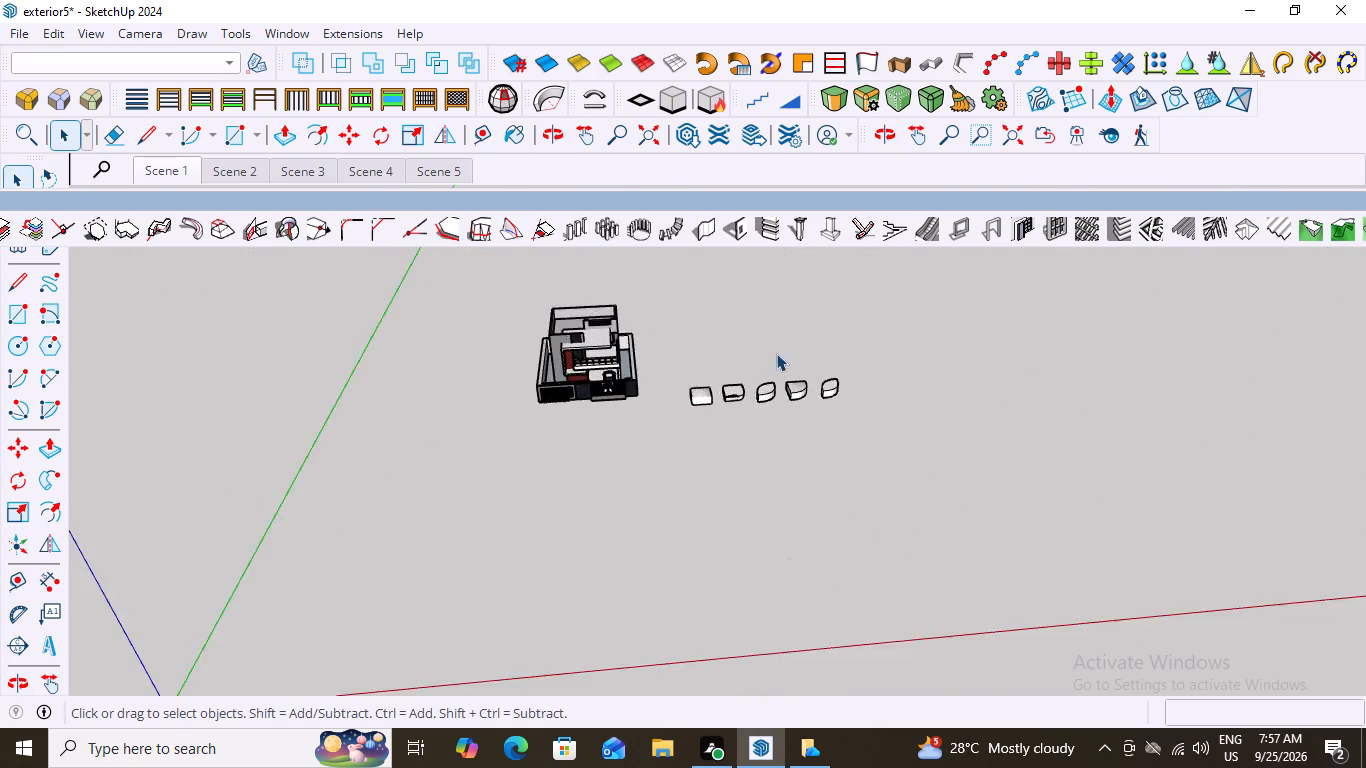
{"action": "scroll", "coordinate": [776, 353], "scroll_direction": "up", "scroll_amount": 16}
{"action": "middle_click_drag", "start_coordinate": [776, 441], "coordinate": [671, 472]}
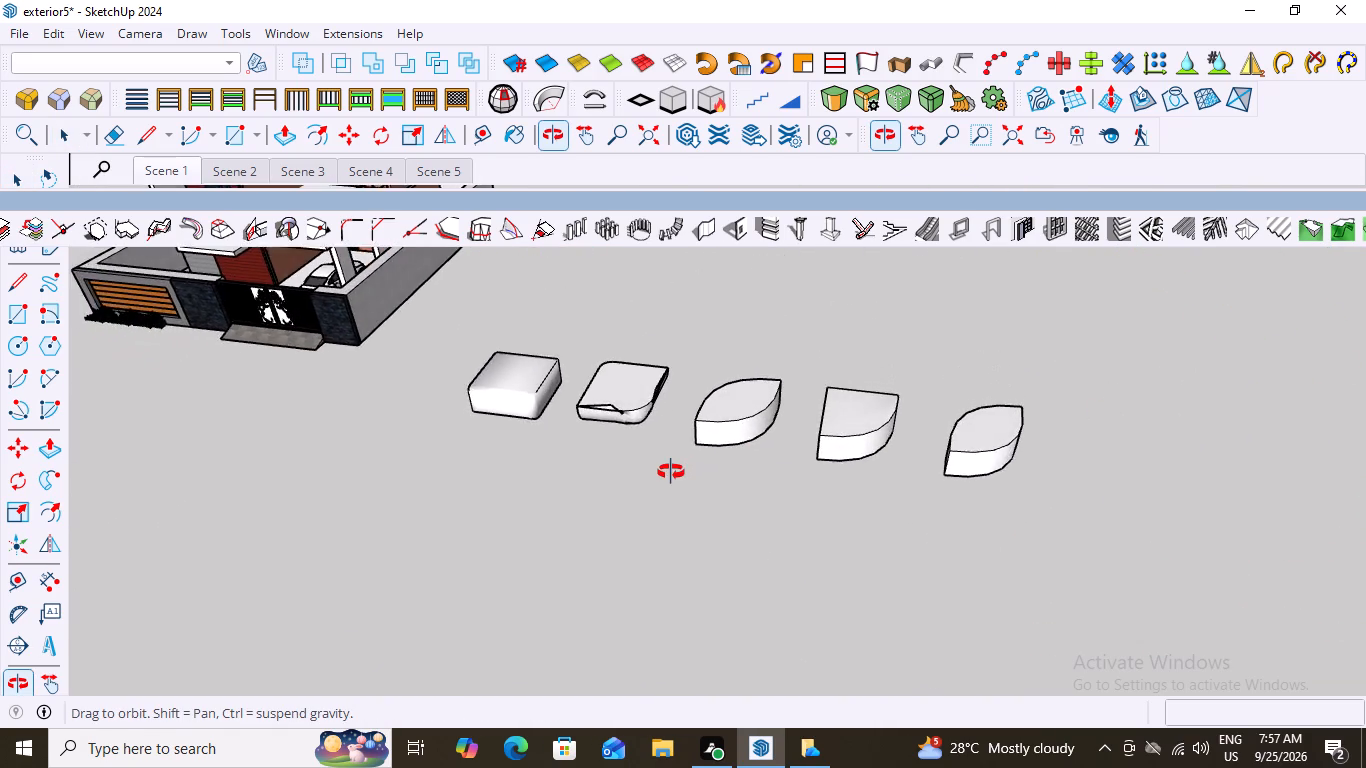
{"action": "middle_click_drag", "start_coordinate": [671, 472], "coordinate": [781, 481]}
{"action": "scroll", "coordinate": [778, 483], "scroll_direction": "down", "scroll_amount": 3}
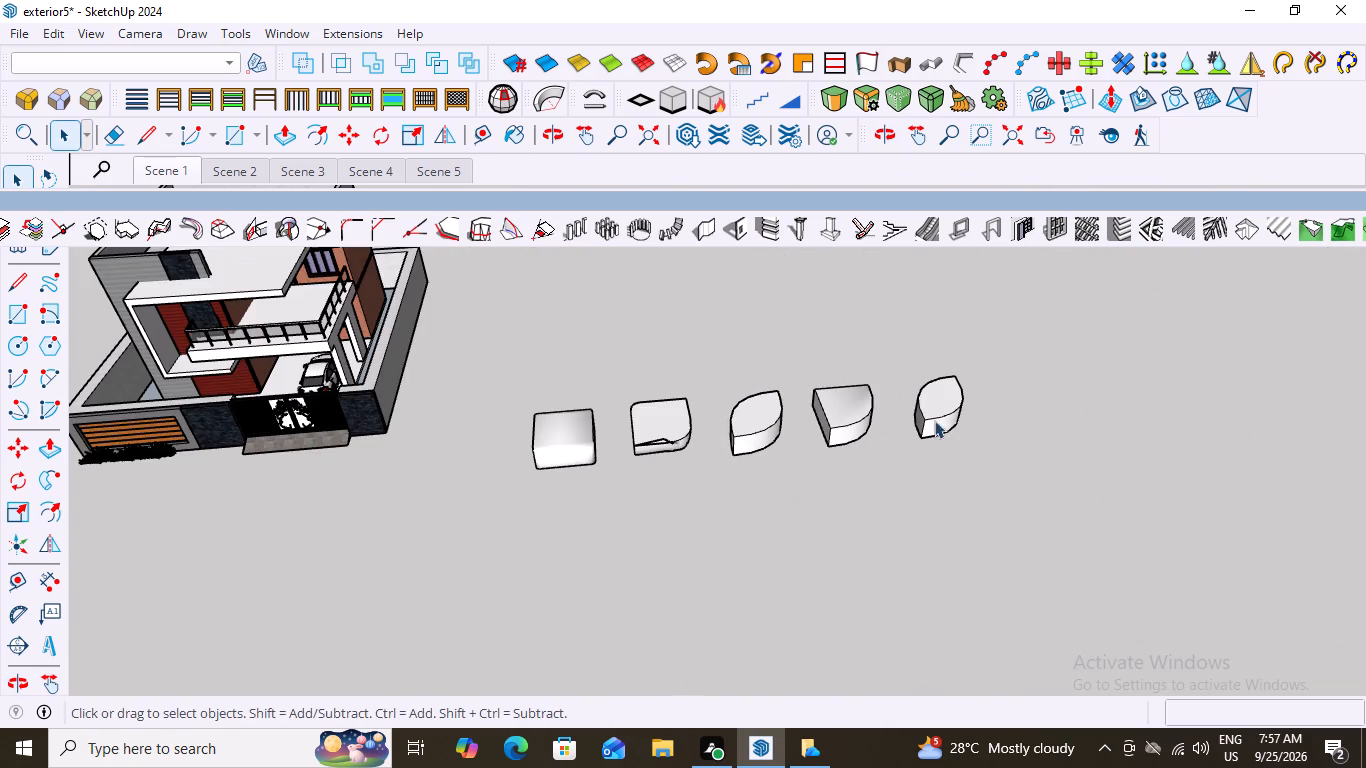
{"action": "scroll", "coordinate": [986, 391], "scroll_direction": "up", "scroll_amount": 1}
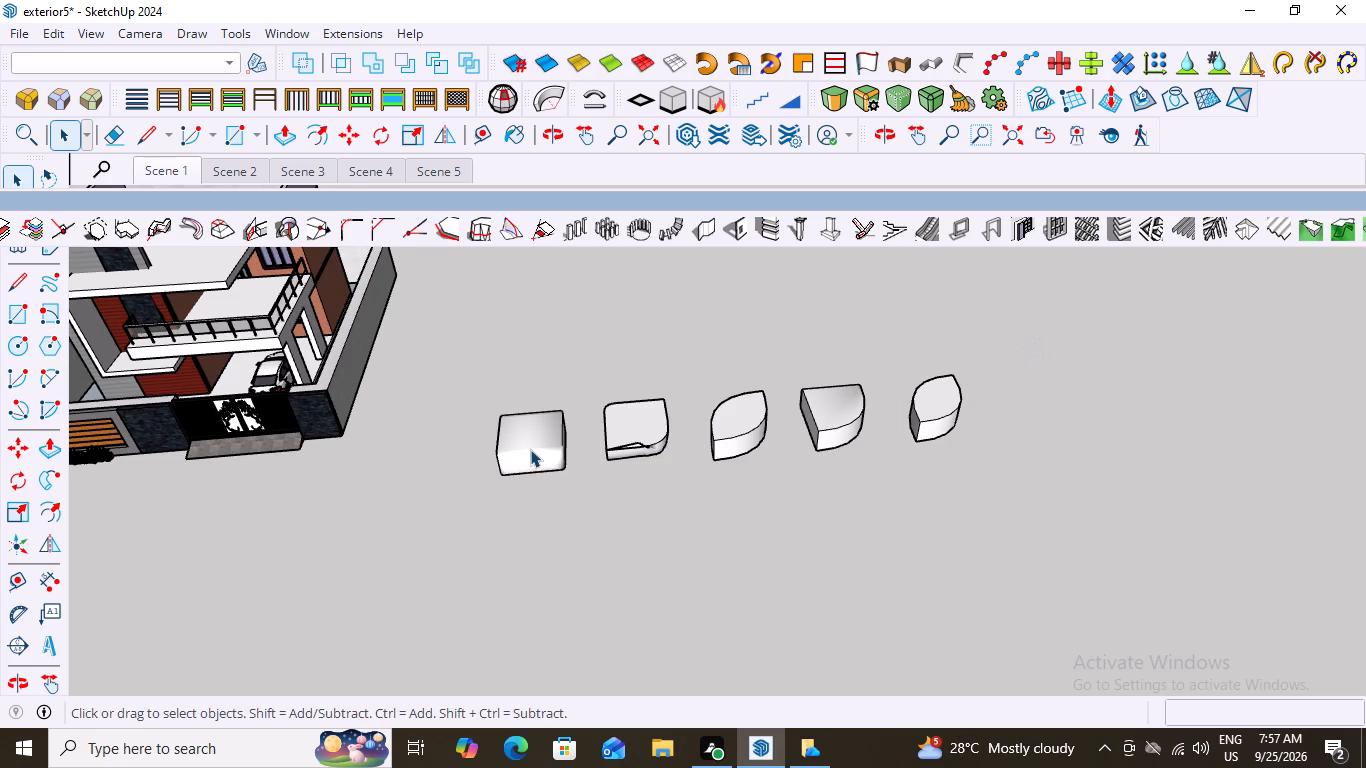
{"action": "scroll", "coordinate": [530, 449], "scroll_direction": "up", "scroll_amount": 6}
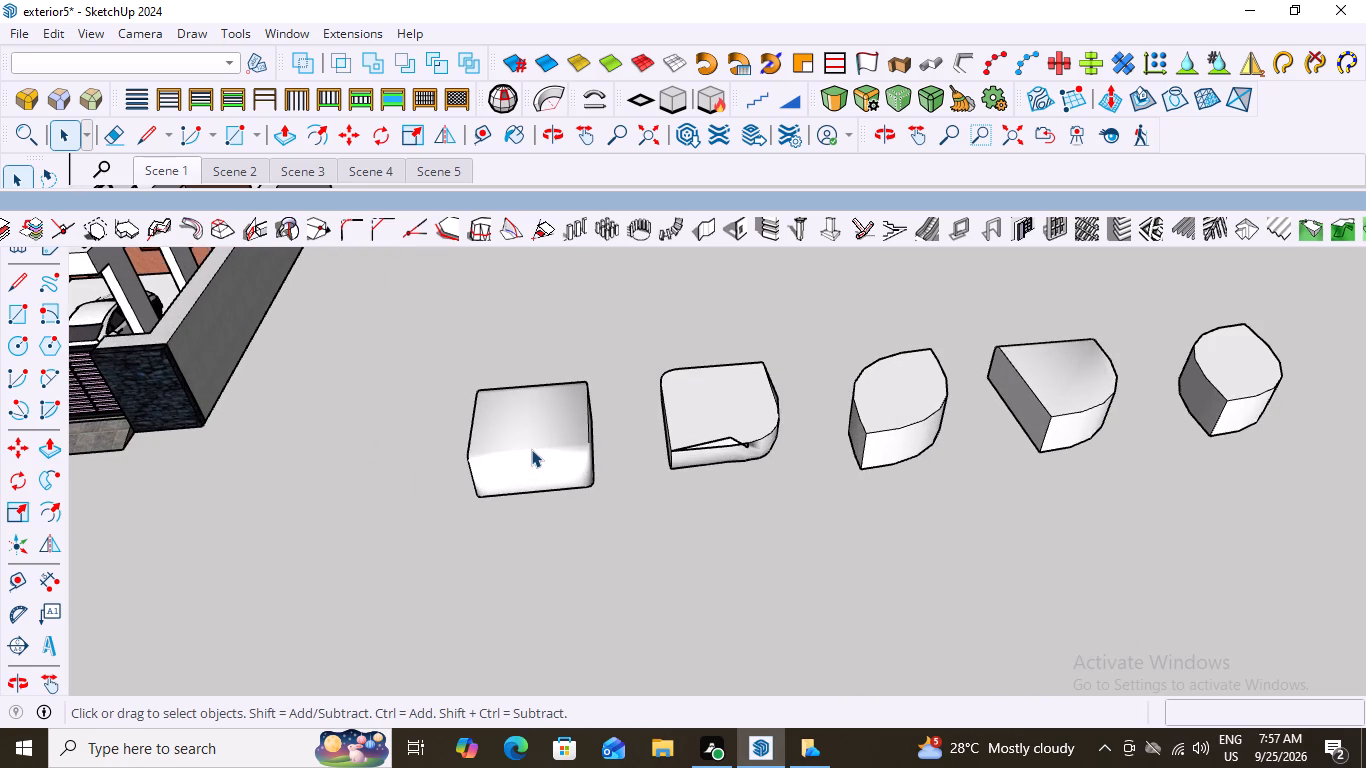
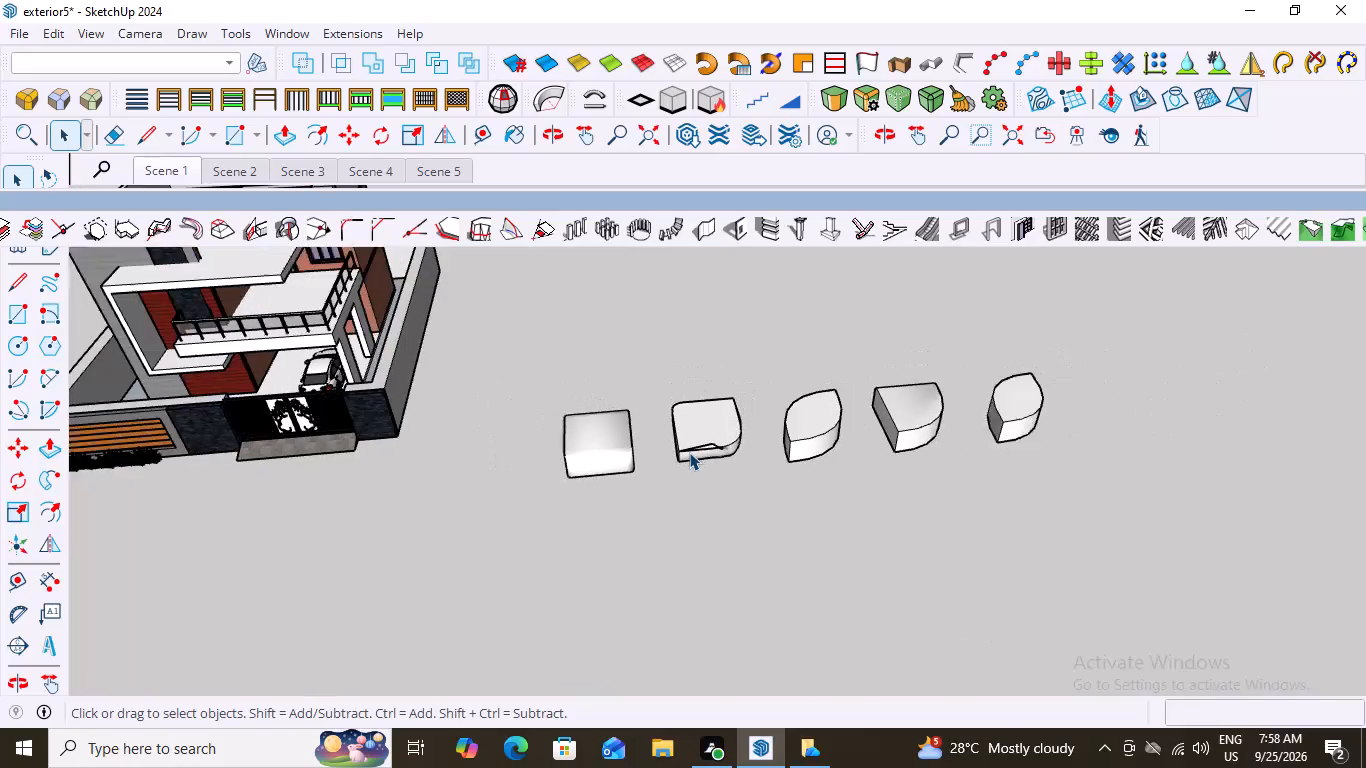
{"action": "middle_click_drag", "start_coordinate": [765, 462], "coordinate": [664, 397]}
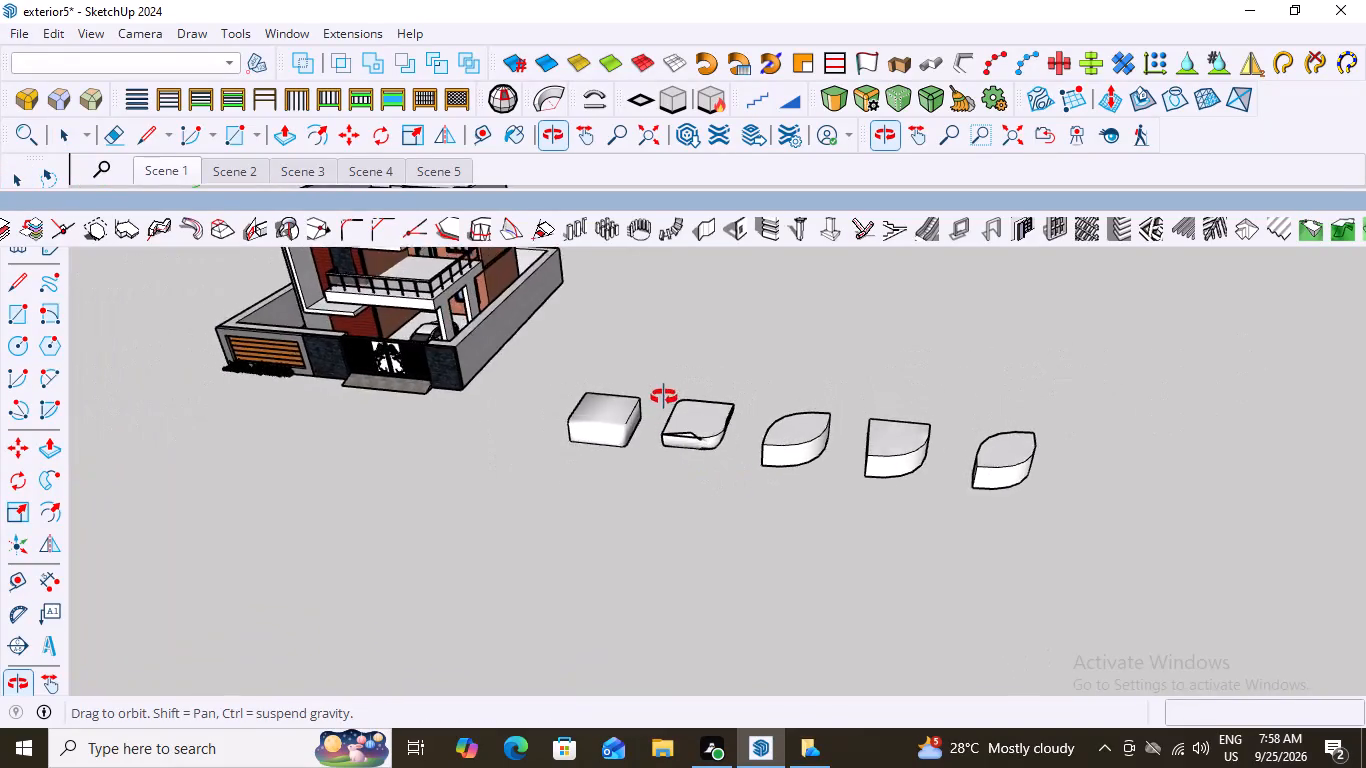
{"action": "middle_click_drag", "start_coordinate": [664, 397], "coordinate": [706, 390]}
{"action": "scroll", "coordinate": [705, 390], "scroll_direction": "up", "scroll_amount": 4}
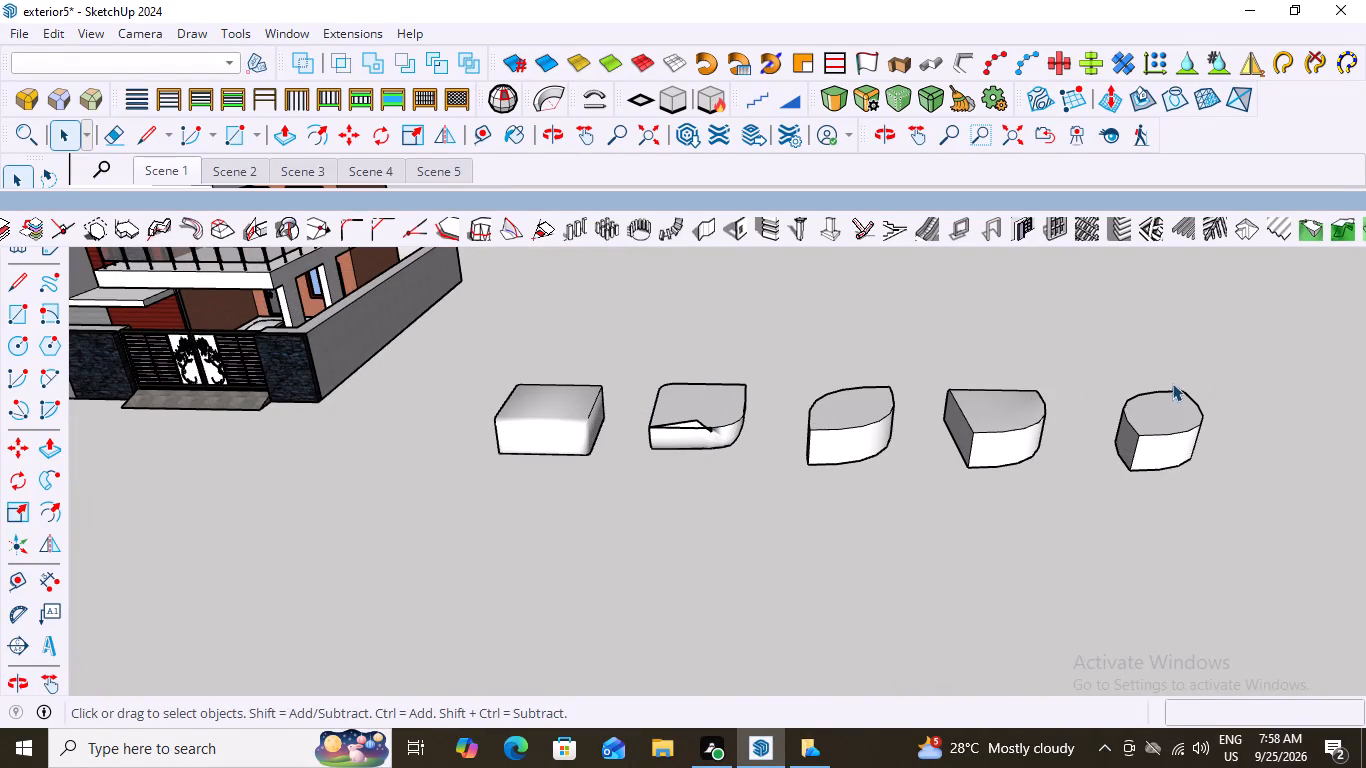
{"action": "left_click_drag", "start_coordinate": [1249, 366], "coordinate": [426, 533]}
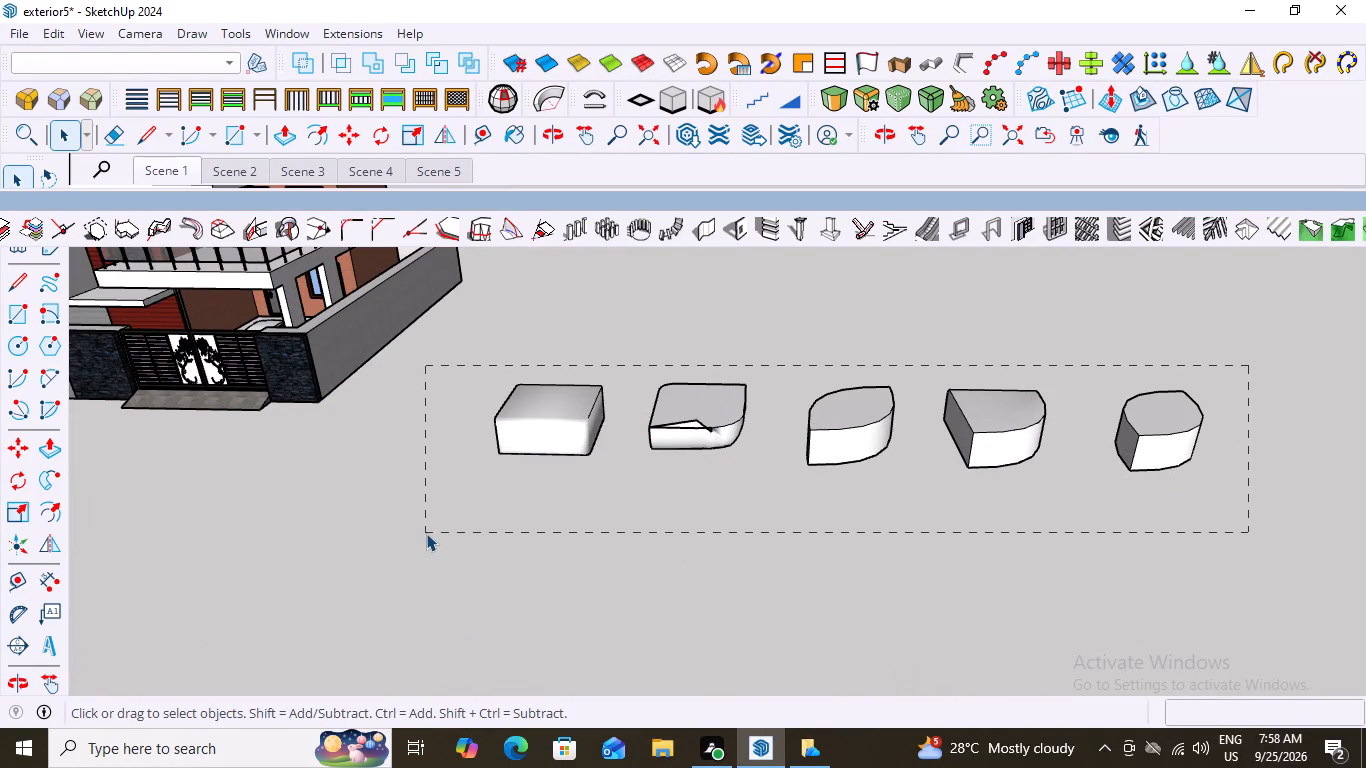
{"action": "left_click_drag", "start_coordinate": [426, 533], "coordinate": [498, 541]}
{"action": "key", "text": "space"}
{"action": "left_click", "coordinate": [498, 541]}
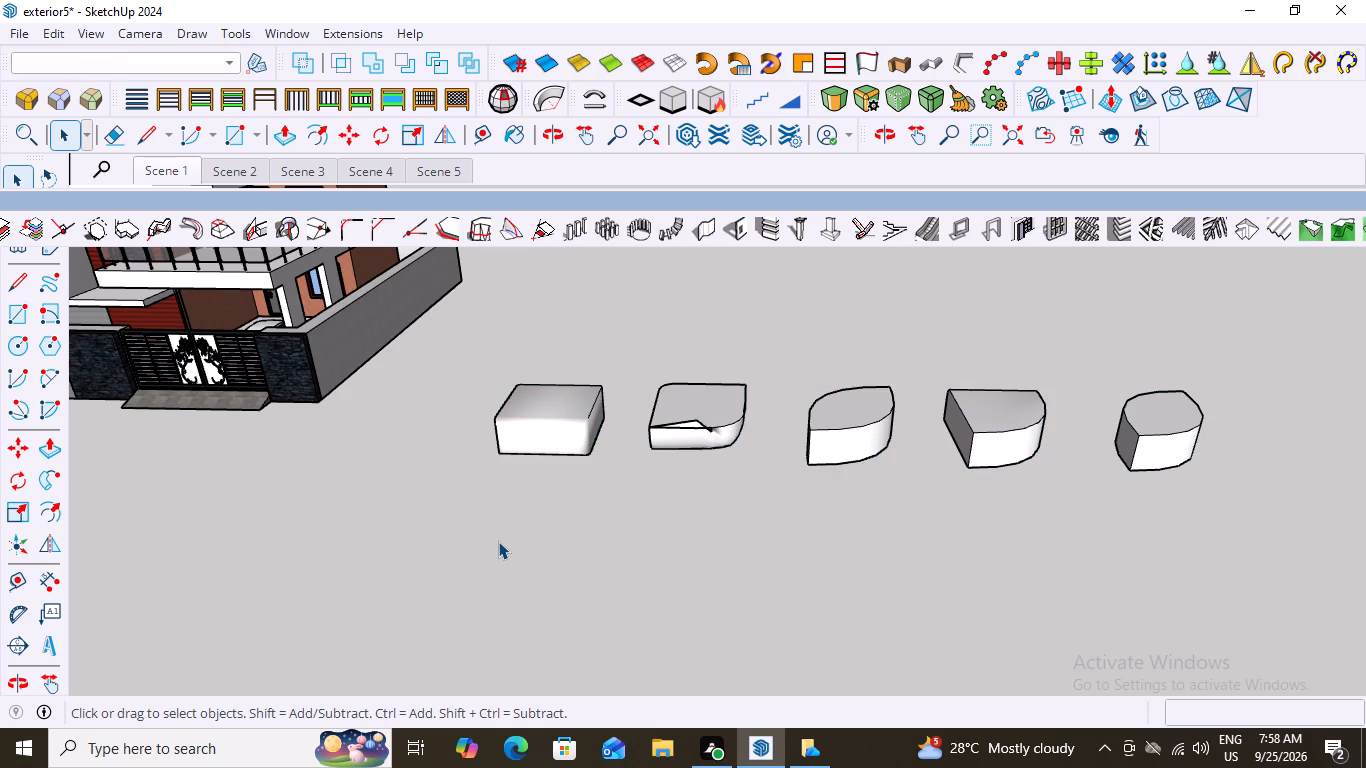
Open the third box's group, round its curved gate-side top edge with about 7' 5 3/4" offset and 6 segments, and close the group.
{"action": "scroll", "coordinate": [498, 541], "scroll_direction": "down", "scroll_amount": 7}
{"action": "middle_click_drag", "start_coordinate": [578, 472], "coordinate": [608, 568]}
{"action": "scroll", "coordinate": [734, 525], "scroll_direction": "up", "scroll_amount": 10}
{"action": "scroll", "coordinate": [630, 536], "scroll_direction": "up", "scroll_amount": 5}
{"action": "left_click", "coordinate": [682, 460]}
{"action": "left_click", "coordinate": [675, 464]}
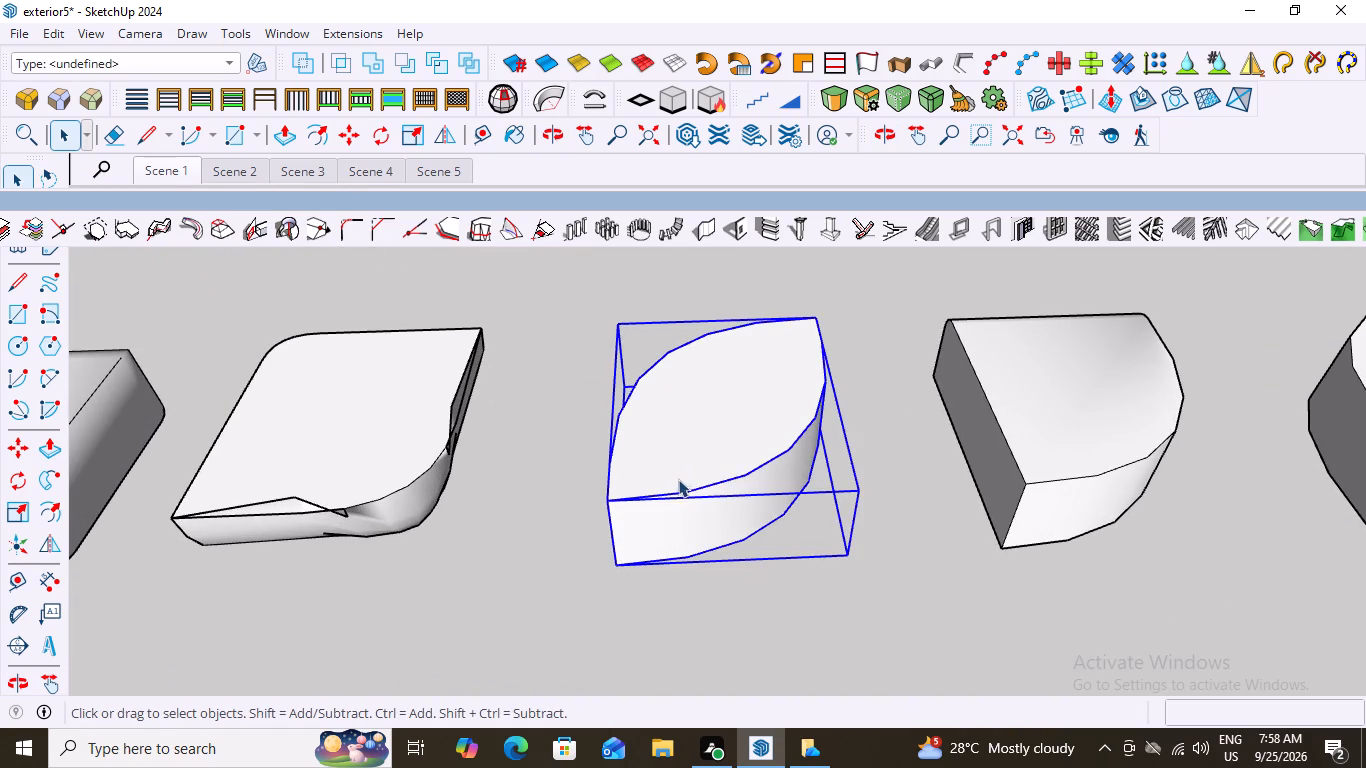
{"action": "scroll", "coordinate": [698, 518], "scroll_direction": "up", "scroll_amount": 4}
{"action": "left_click", "coordinate": [764, 449]}
{"action": "left_click", "coordinate": [765, 449]}
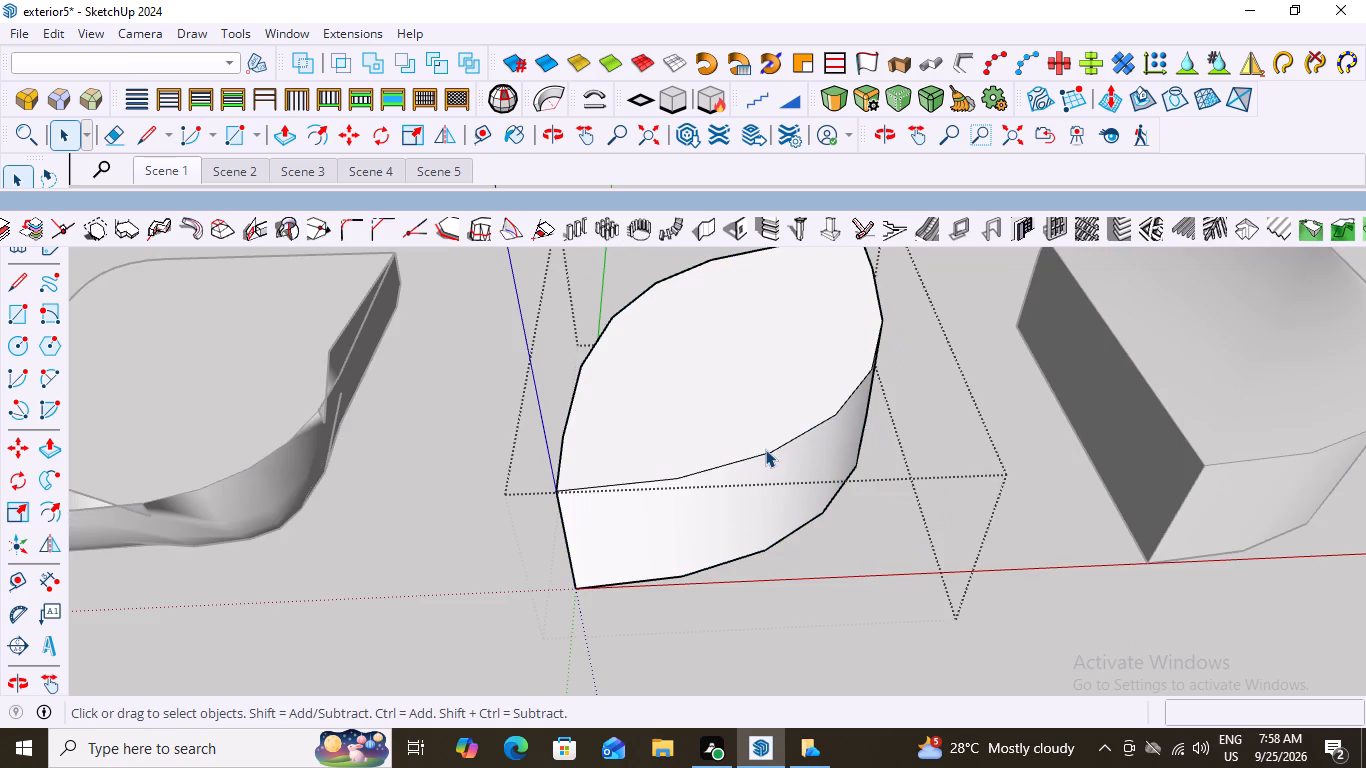
{"action": "left_click", "coordinate": [765, 449]}
{"action": "left_click", "coordinate": [764, 453]}
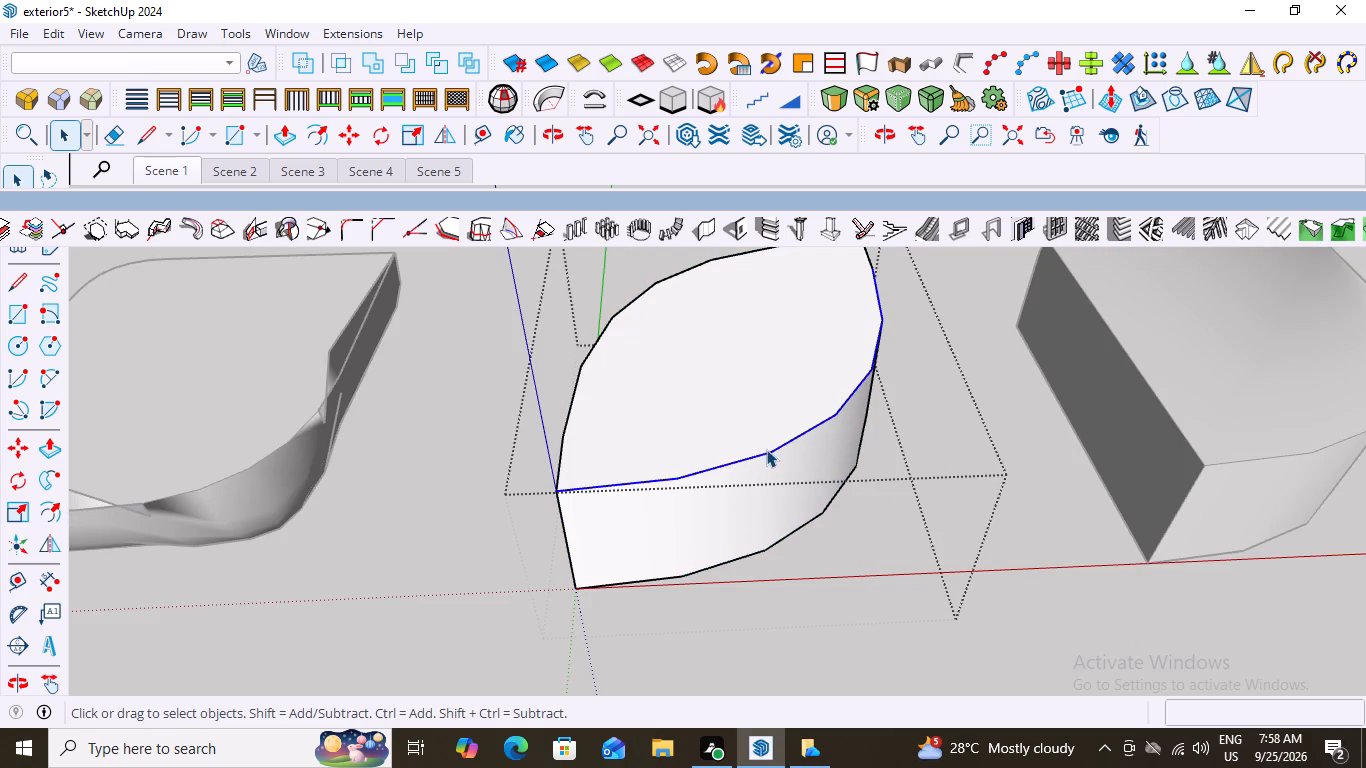
{"action": "left_click", "coordinate": [830, 97]}
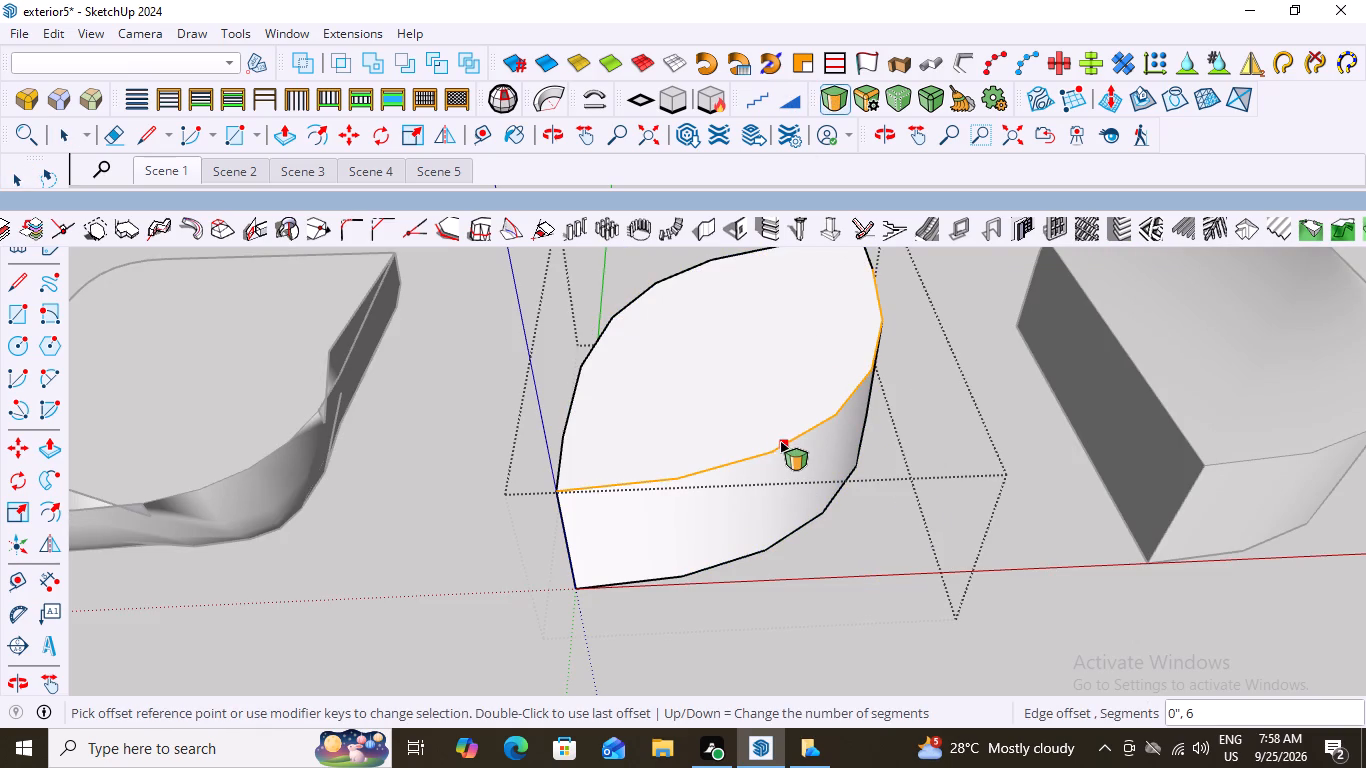
{"action": "left_click", "coordinate": [779, 442]}
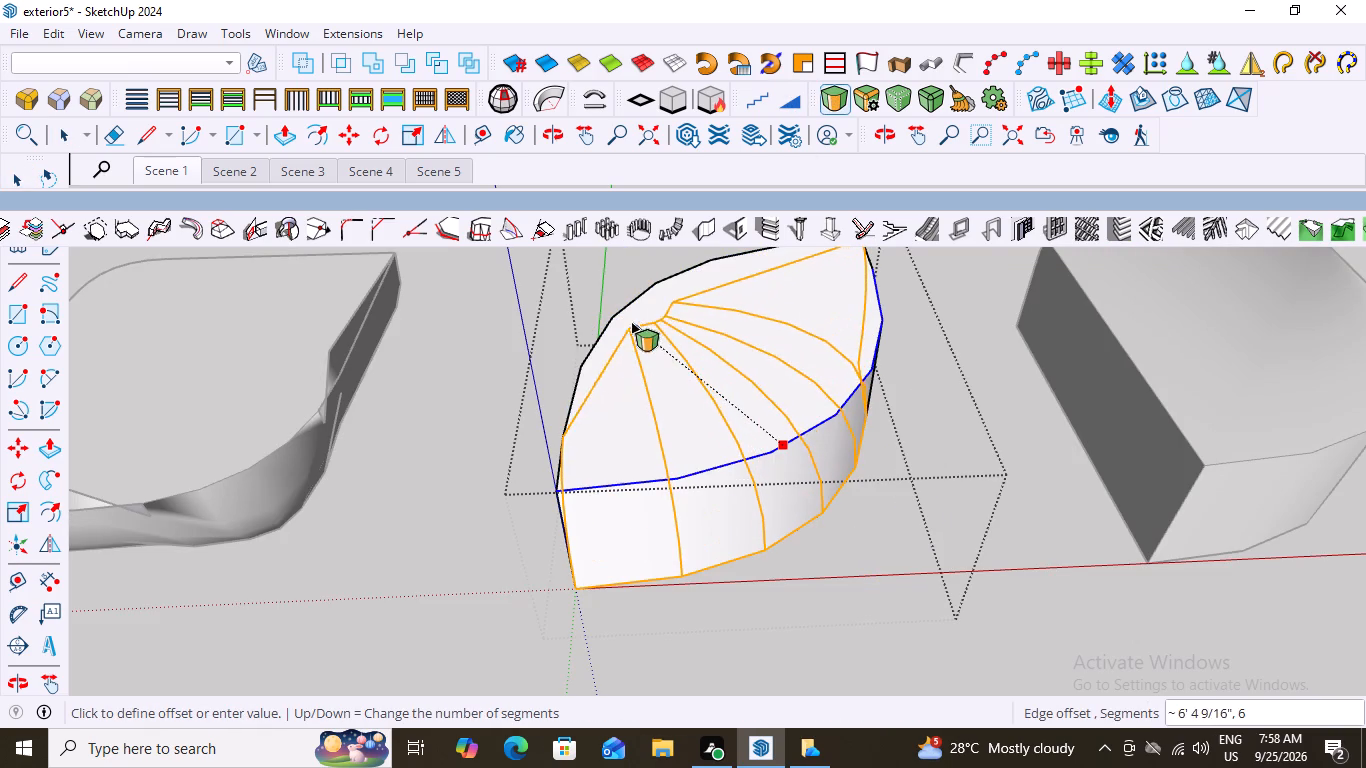
{"action": "left_click", "coordinate": [625, 307]}
{"action": "scroll", "coordinate": [566, 414], "scroll_direction": "down", "scroll_amount": 8}
{"action": "scroll", "coordinate": [678, 500], "scroll_direction": "down", "scroll_amount": 2}
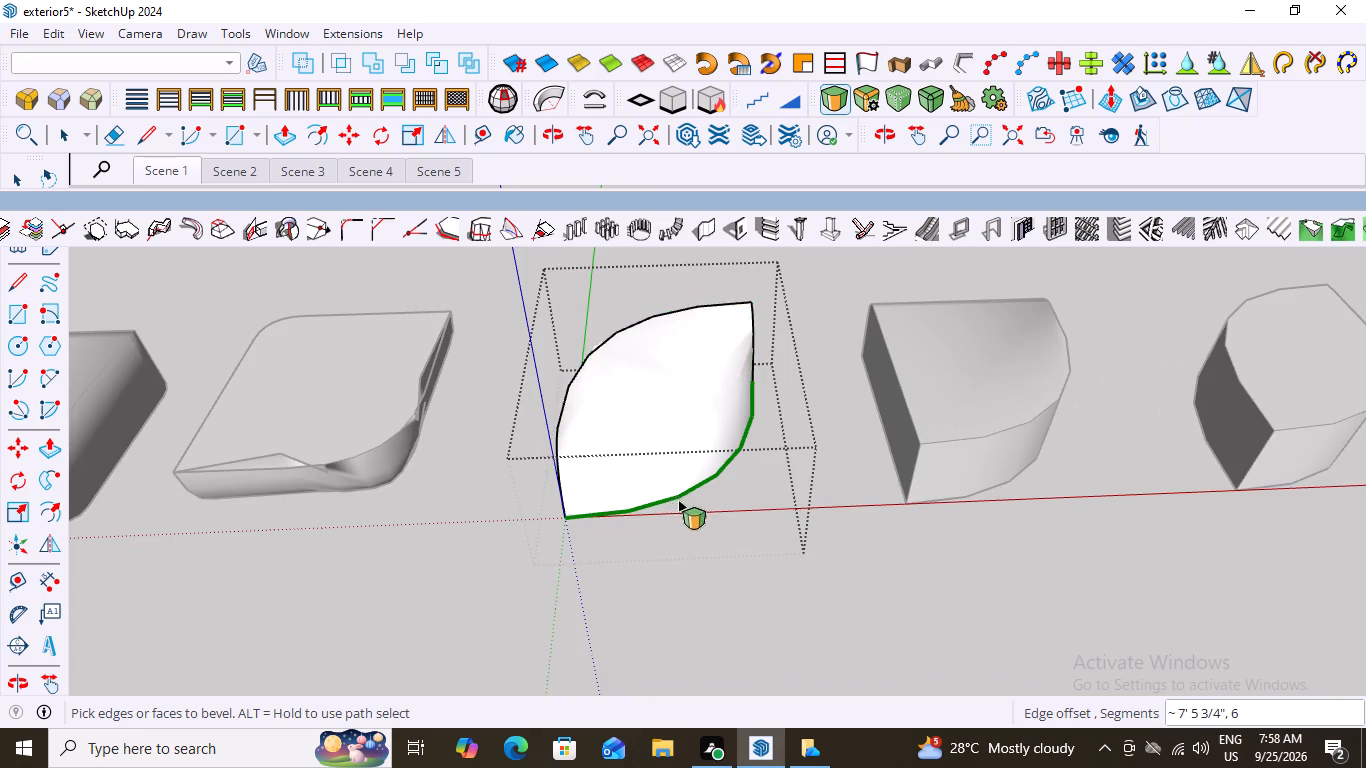
{"action": "scroll", "coordinate": [678, 500], "scroll_direction": "down", "scroll_amount": 1}
{"action": "key", "text": "space"}
{"action": "left_click", "coordinate": [788, 258]}
Examine the third box's rounded top from the gate side, from the house side and up close among the neighbouring boxes.
{"action": "middle_click_drag", "start_coordinate": [657, 443], "coordinate": [599, 258]}
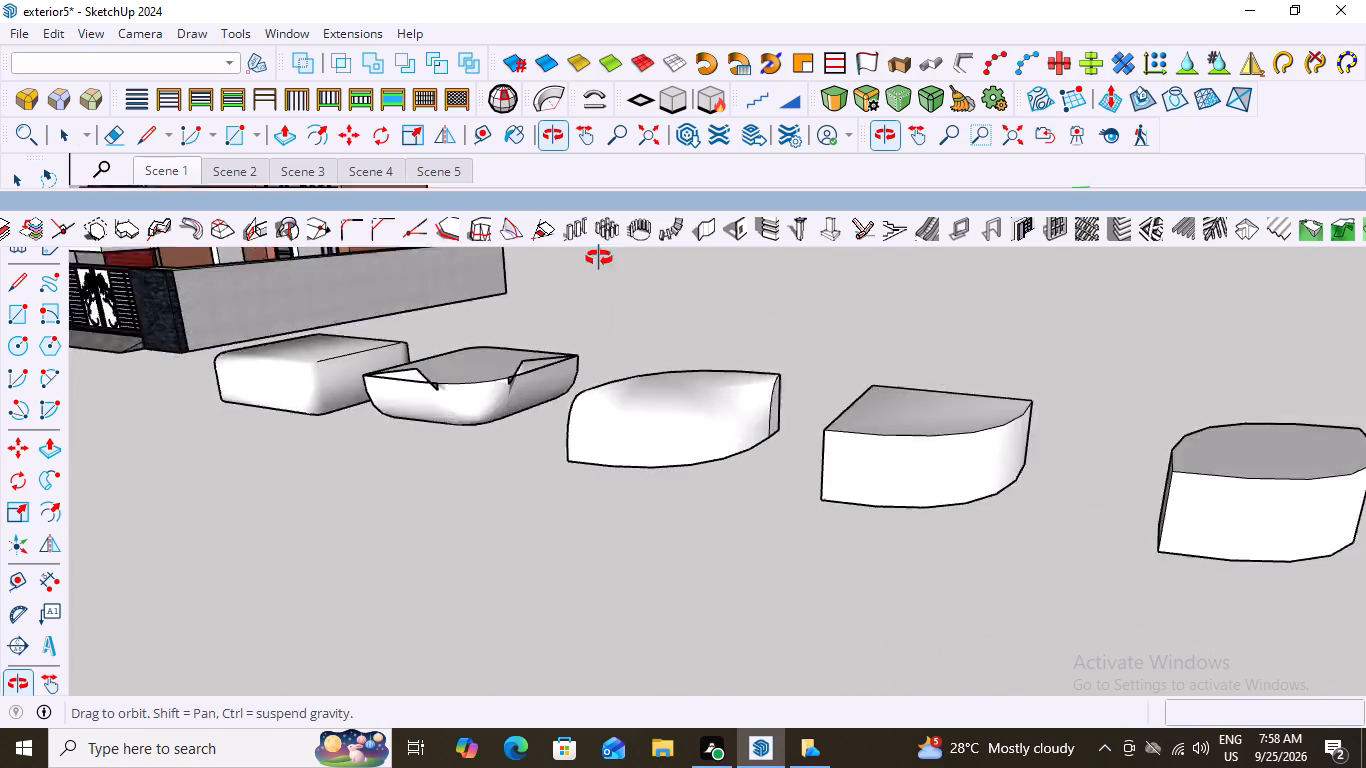
{"action": "middle_click_drag", "start_coordinate": [599, 258], "coordinate": [481, 393]}
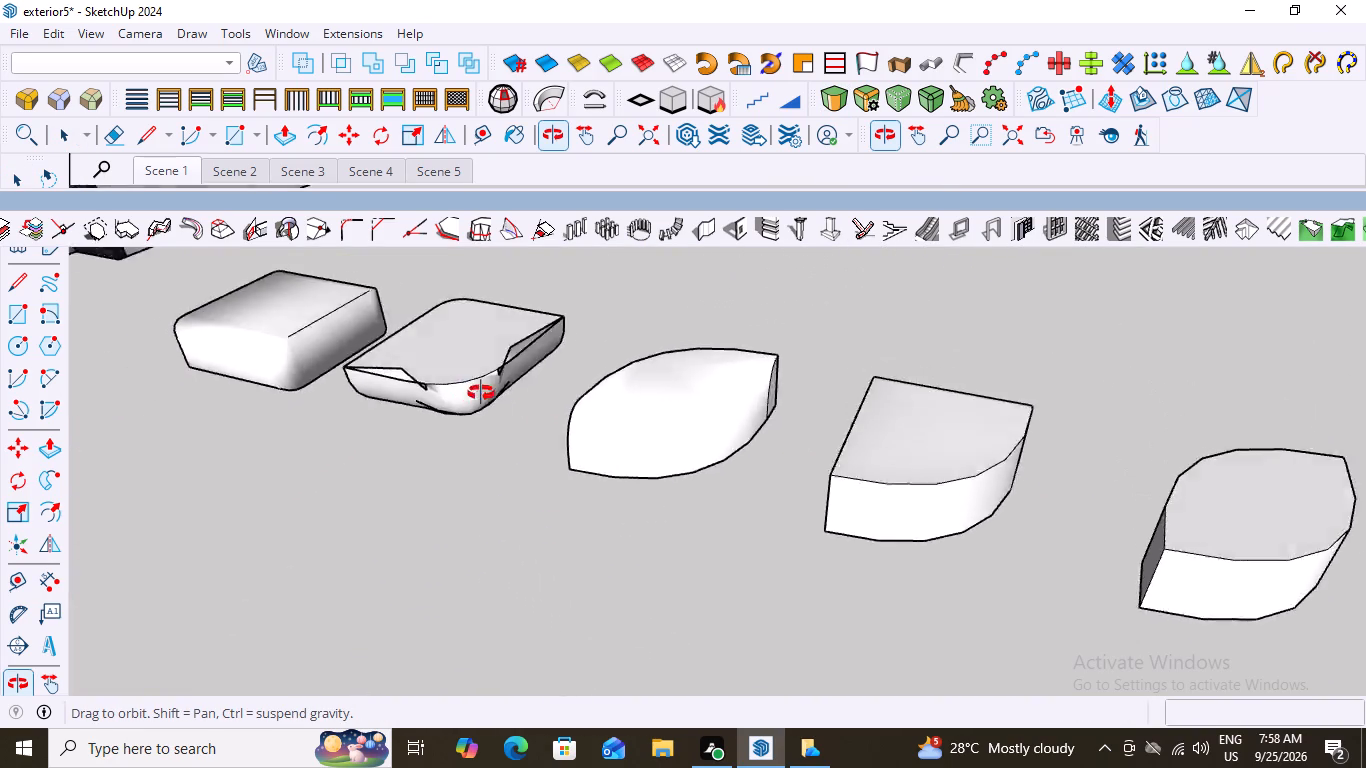
{"action": "middle_click_drag", "start_coordinate": [481, 393], "coordinate": [880, 366]}
{"action": "scroll", "coordinate": [736, 454], "scroll_direction": "down", "scroll_amount": 3}
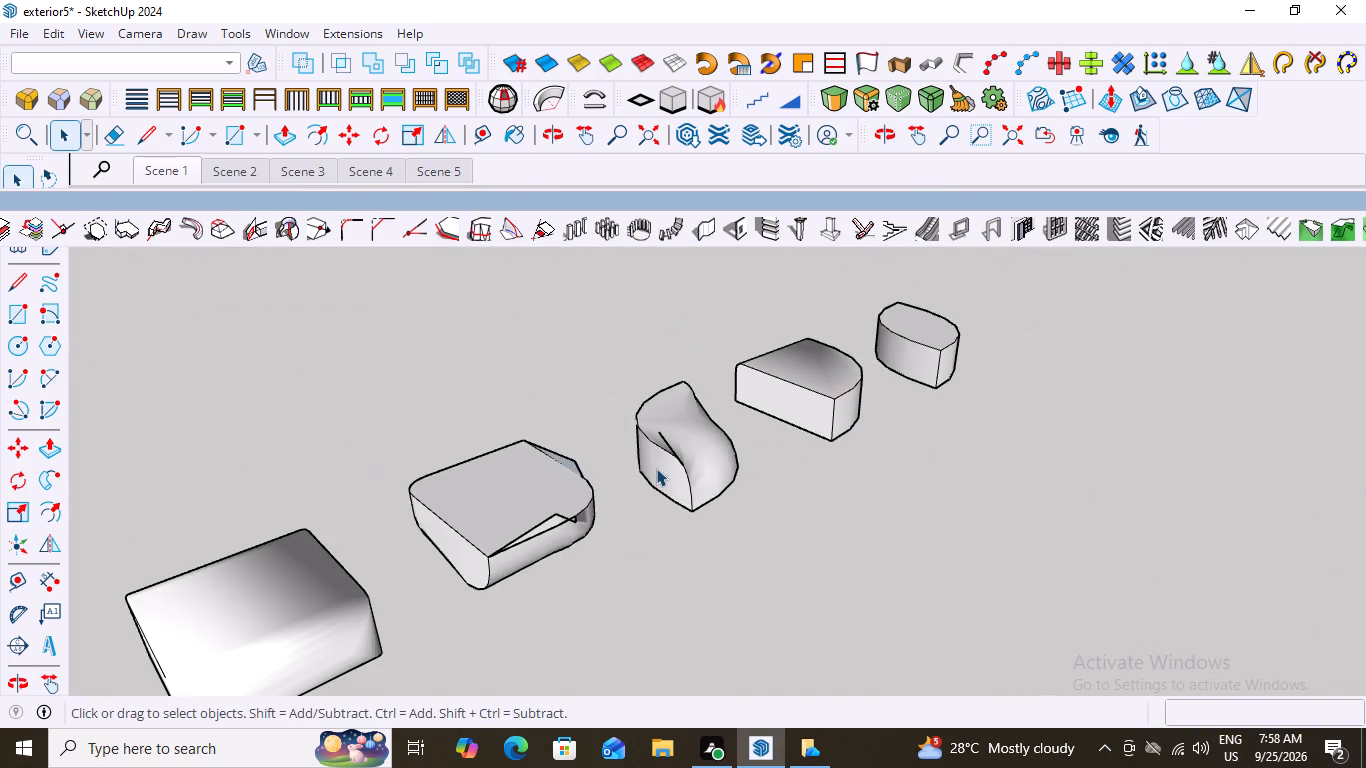
{"action": "scroll", "coordinate": [713, 496], "scroll_direction": "up", "scroll_amount": 6}
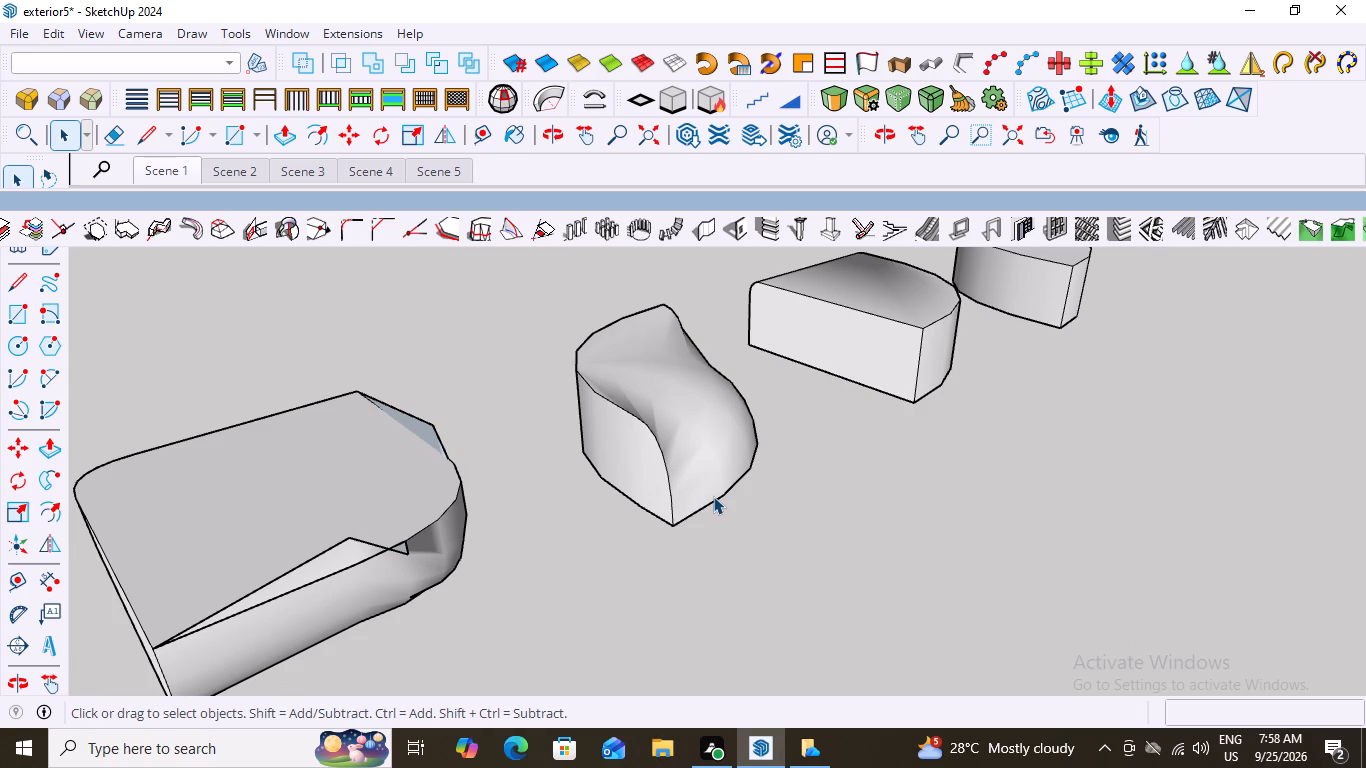
{"action": "scroll", "coordinate": [713, 496], "scroll_direction": "down", "scroll_amount": 12}
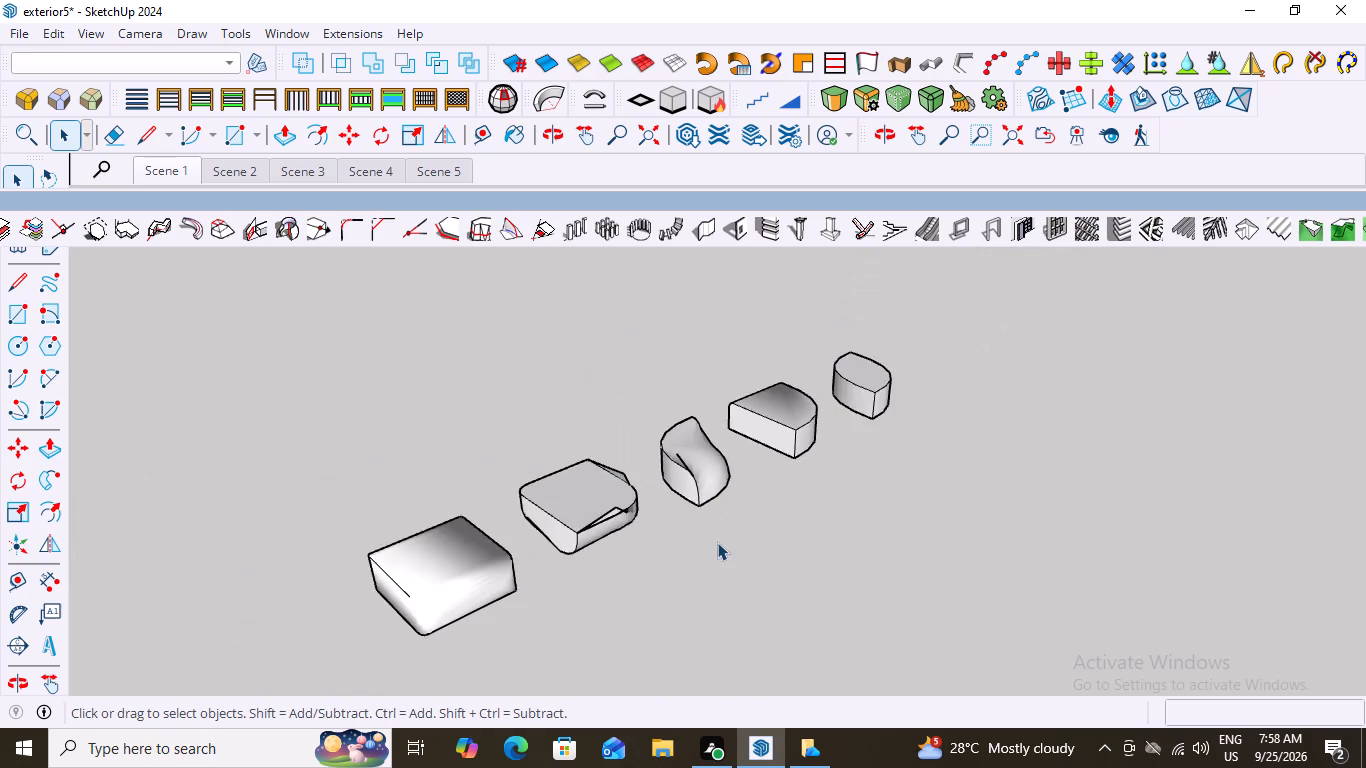
{"action": "scroll", "coordinate": [806, 503], "scroll_direction": "up", "scroll_amount": 6}
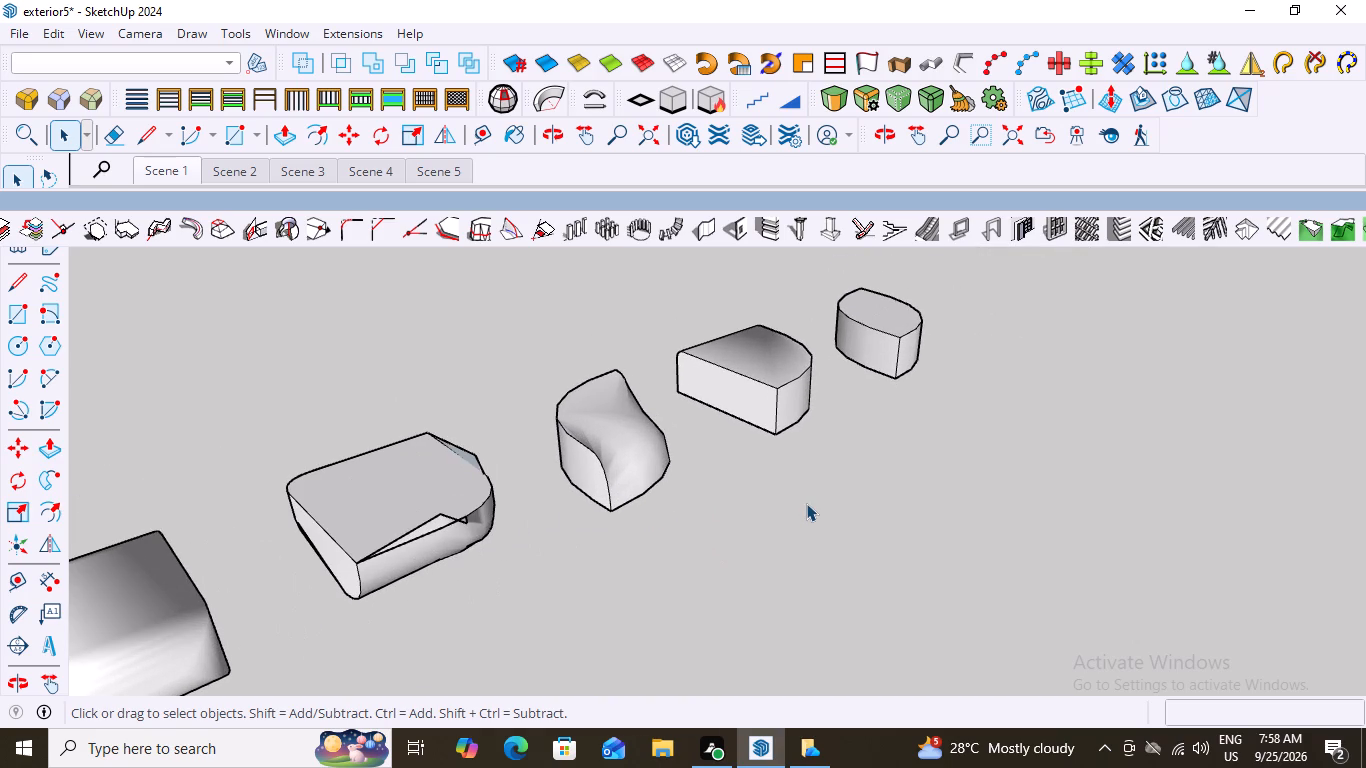
{"action": "scroll", "coordinate": [594, 471], "scroll_direction": "up", "scroll_amount": 3}
{"action": "scroll", "coordinate": [594, 471], "scroll_direction": "down", "scroll_amount": 1}
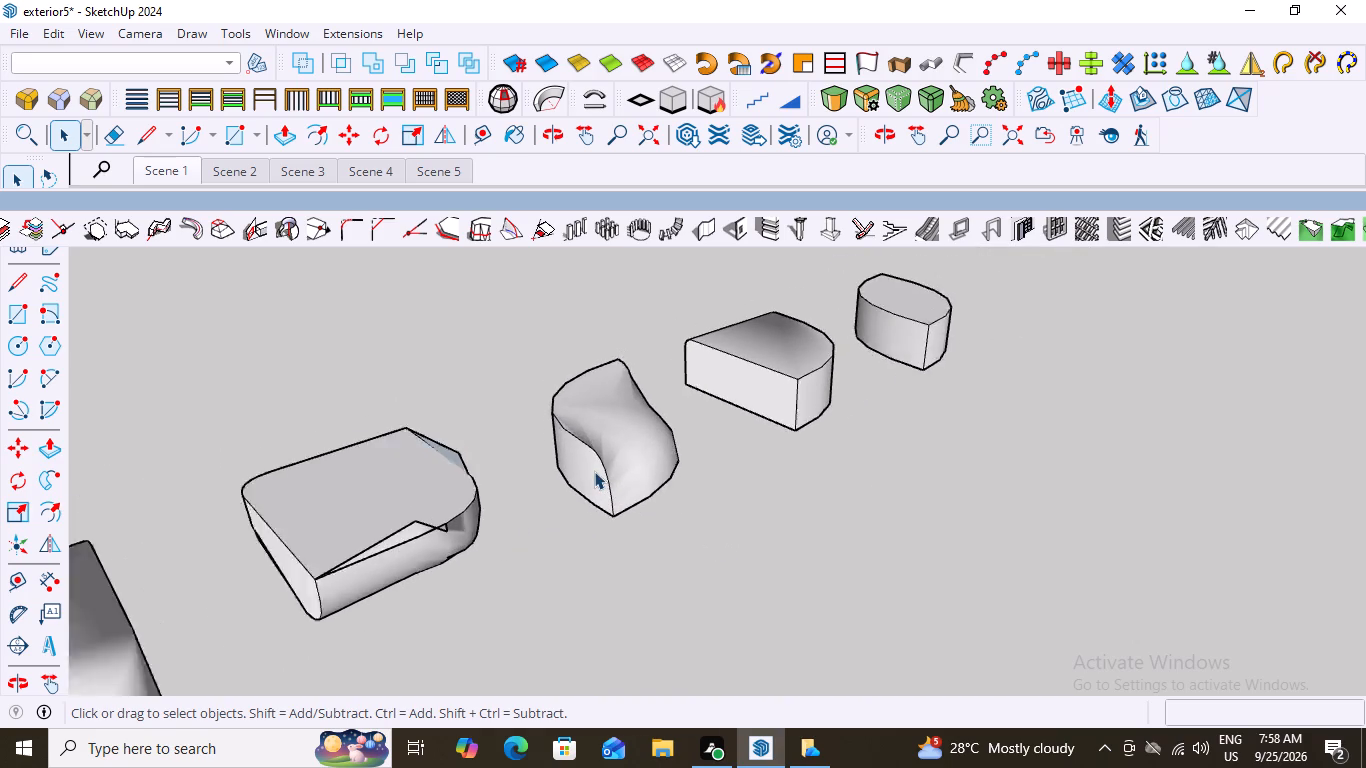
{"action": "scroll", "coordinate": [594, 471], "scroll_direction": "down", "scroll_amount": 5}
{"action": "middle_click_drag", "start_coordinate": [661, 506], "coordinate": [640, 468]}
{"action": "scroll", "coordinate": [691, 441], "scroll_direction": "up", "scroll_amount": 2}
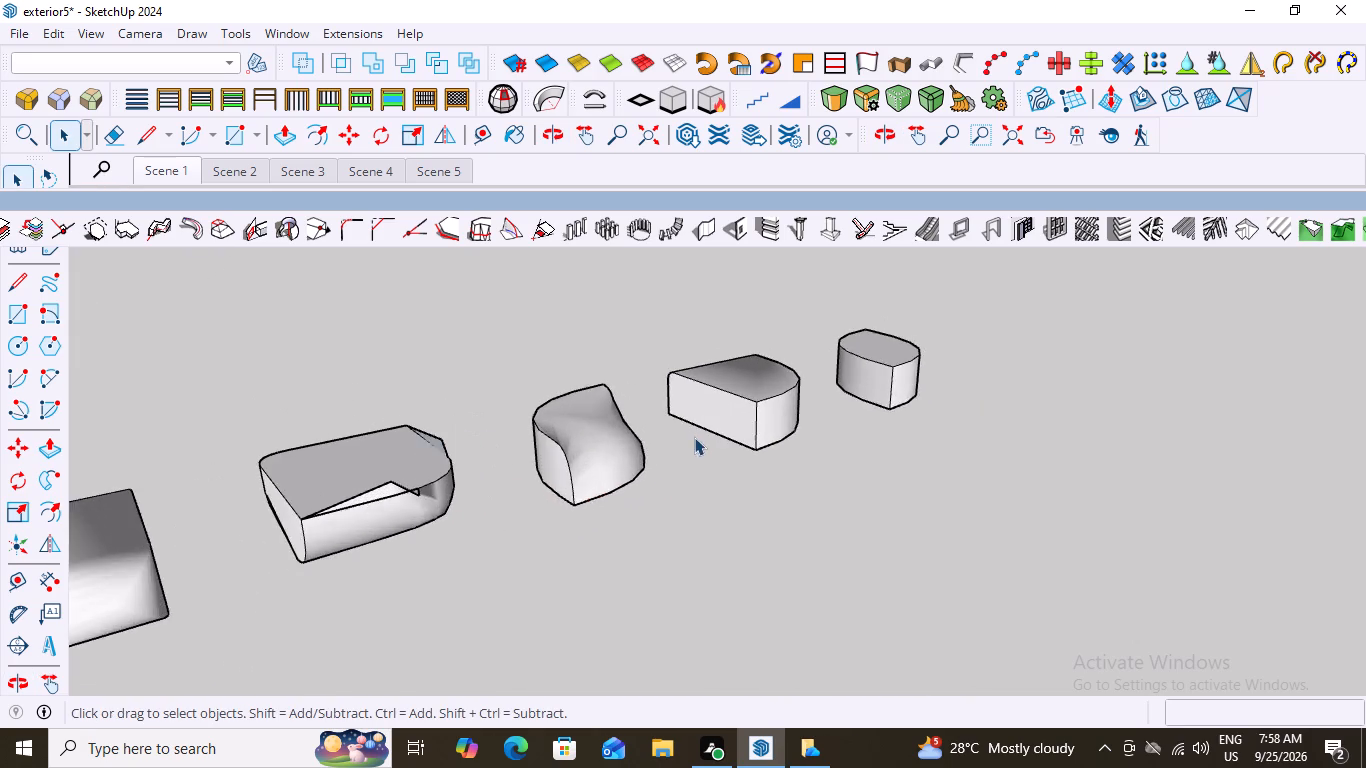
{"action": "scroll", "coordinate": [535, 426], "scroll_direction": "up", "scroll_amount": 6}
{"action": "scroll", "coordinate": [594, 552], "scroll_direction": "up", "scroll_amount": 2}
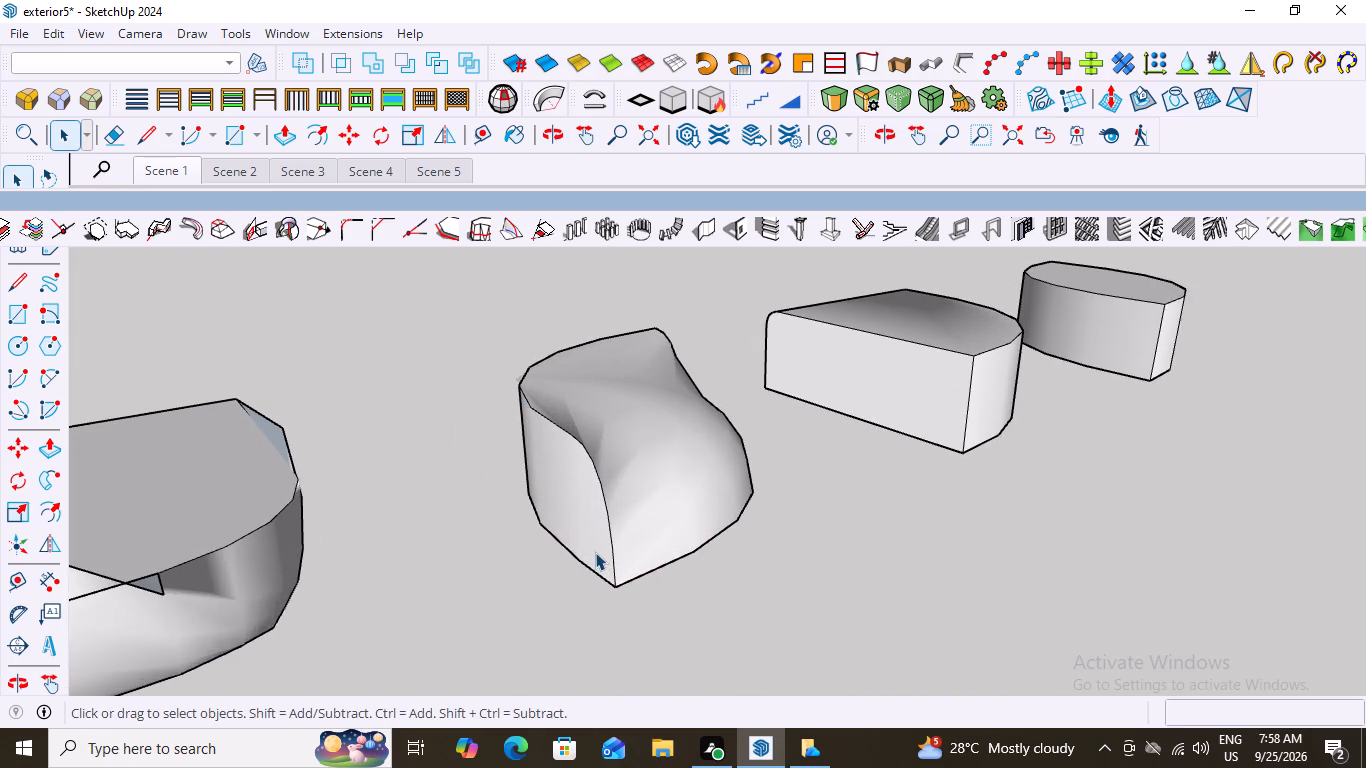
{"action": "scroll", "coordinate": [595, 552], "scroll_direction": "up", "scroll_amount": 2}
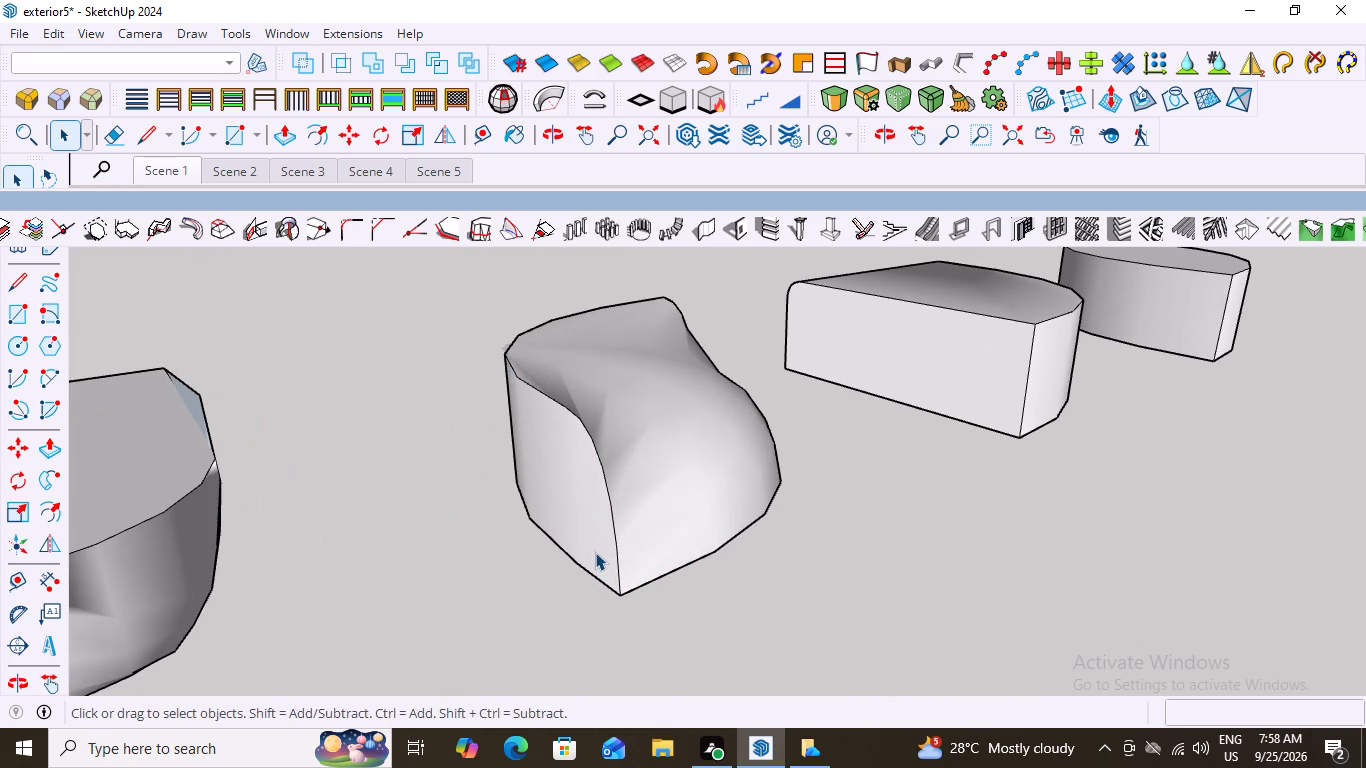
{"action": "scroll", "coordinate": [592, 468], "scroll_direction": "down", "scroll_amount": 12}
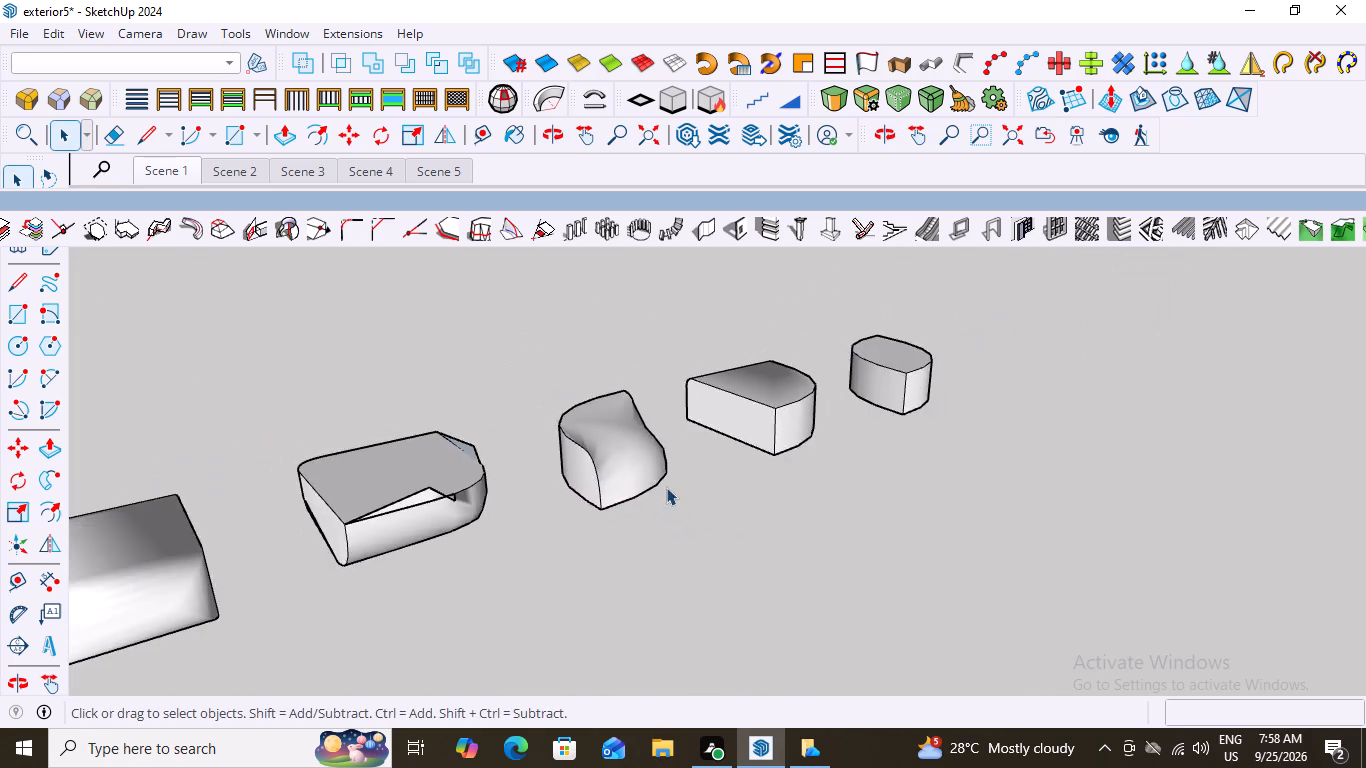
{"action": "middle_click_drag", "start_coordinate": [704, 485], "coordinate": [737, 521]}
{"action": "scroll", "coordinate": [554, 489], "scroll_direction": "up", "scroll_amount": 3}
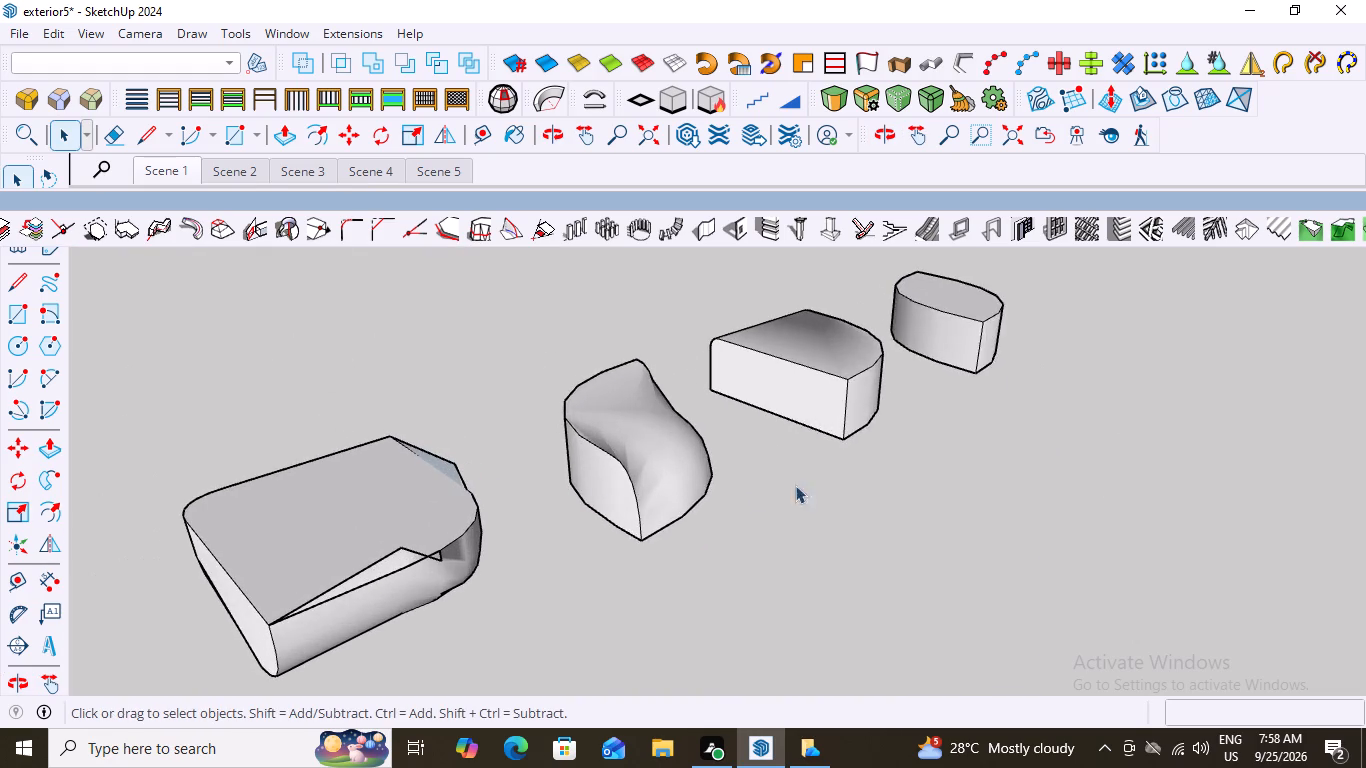
Open the fourth box's group, round its gate-side vertical edge nearest the house with about 10' 10 3/8" offset and 6 segments, and close the group.
{"action": "middle_click_drag", "start_coordinate": [813, 482], "coordinate": [722, 506]}
{"action": "scroll", "coordinate": [782, 400], "scroll_direction": "up", "scroll_amount": 5}
{"action": "middle_click_drag", "start_coordinate": [792, 431], "coordinate": [912, 428]}
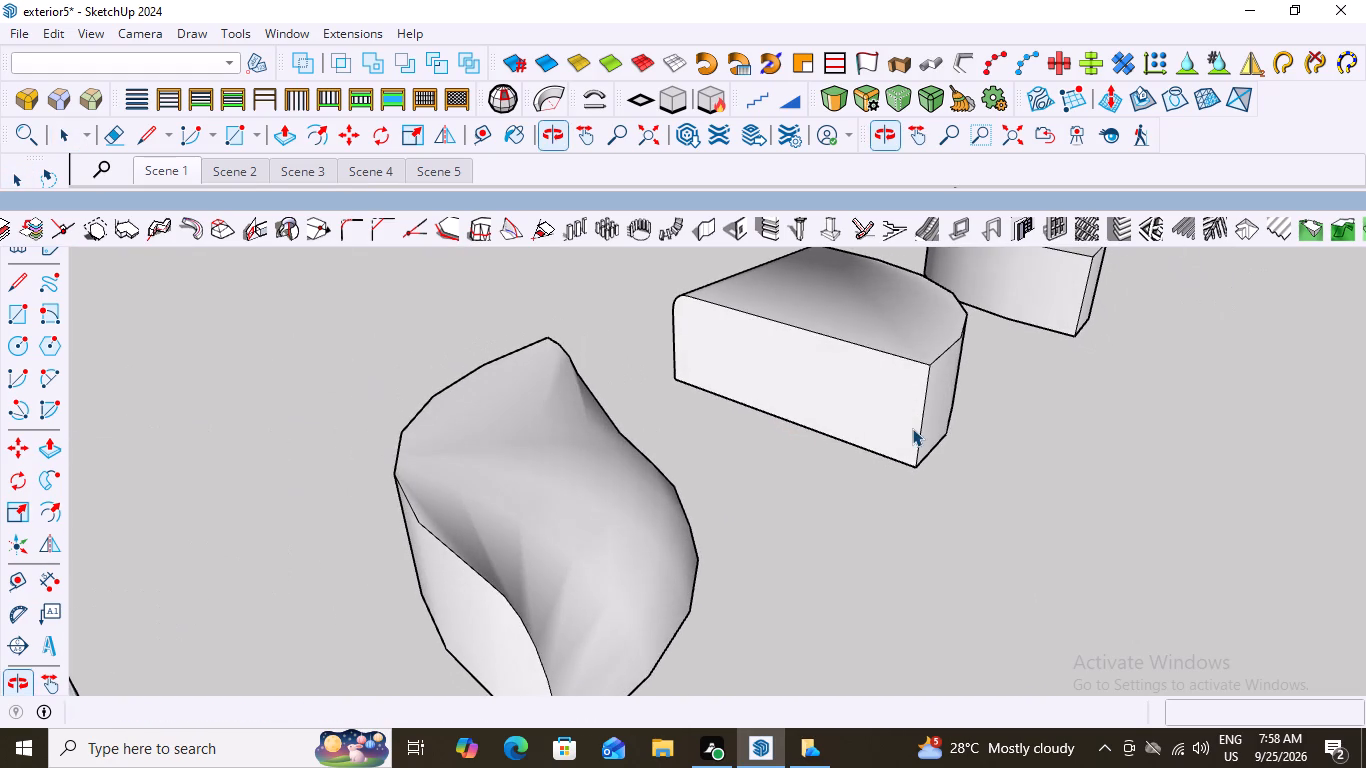
{"action": "double_click", "coordinate": [897, 377]}
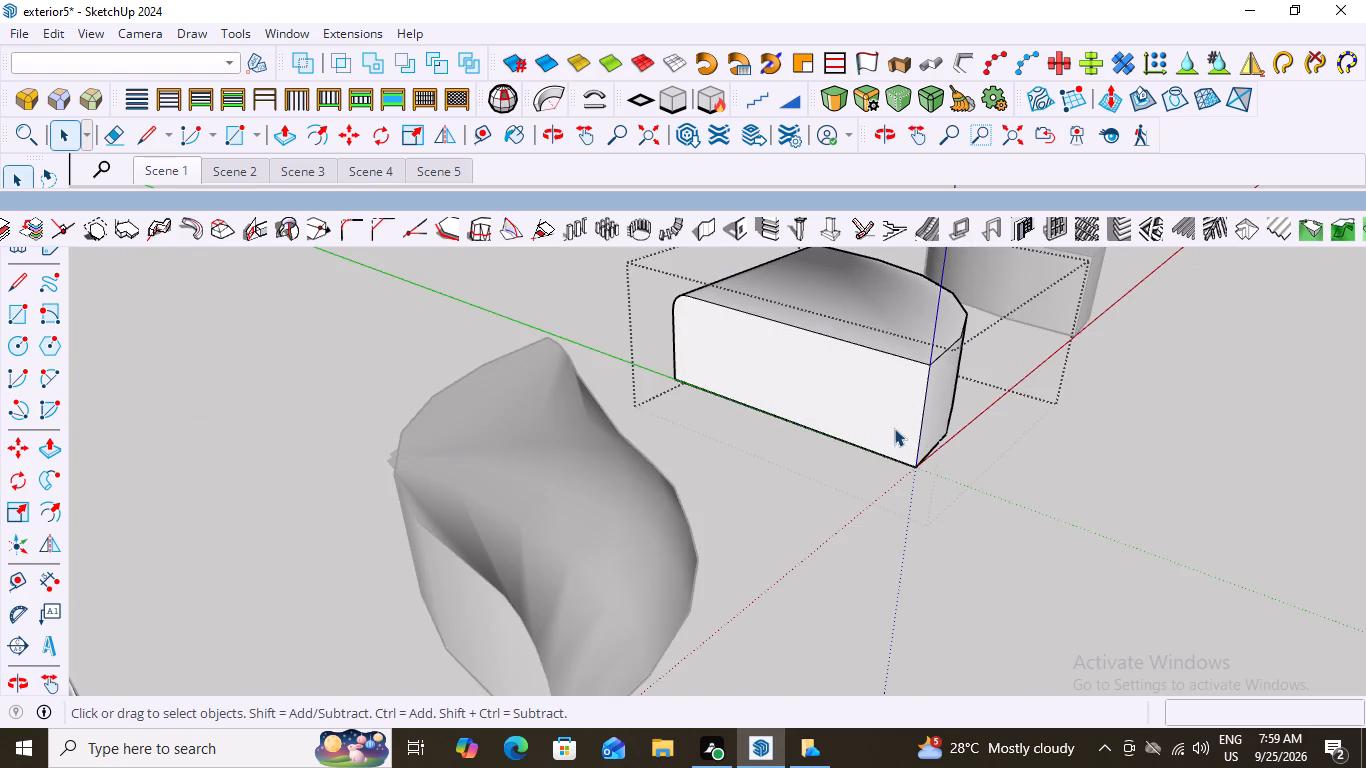
{"action": "scroll", "coordinate": [895, 439], "scroll_direction": "up", "scroll_amount": 5}
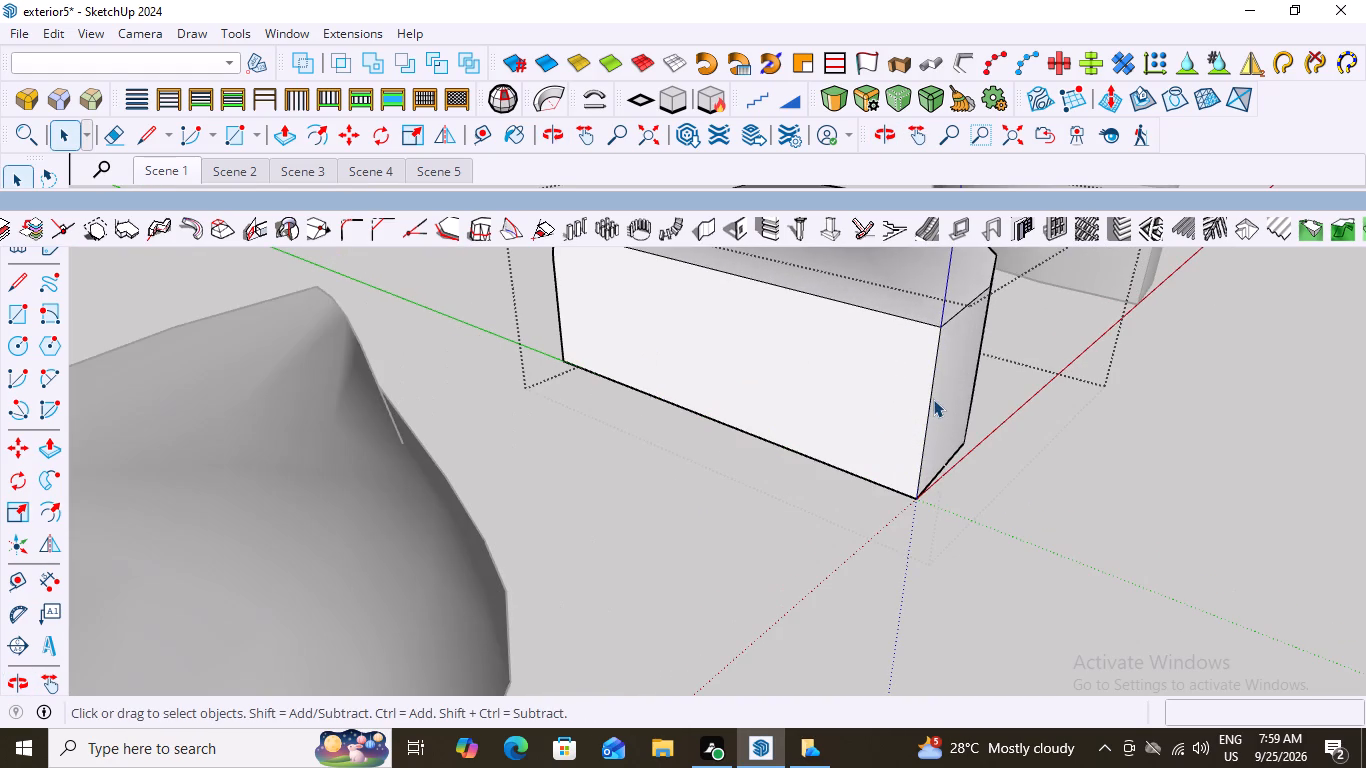
{"action": "left_click", "coordinate": [929, 396]}
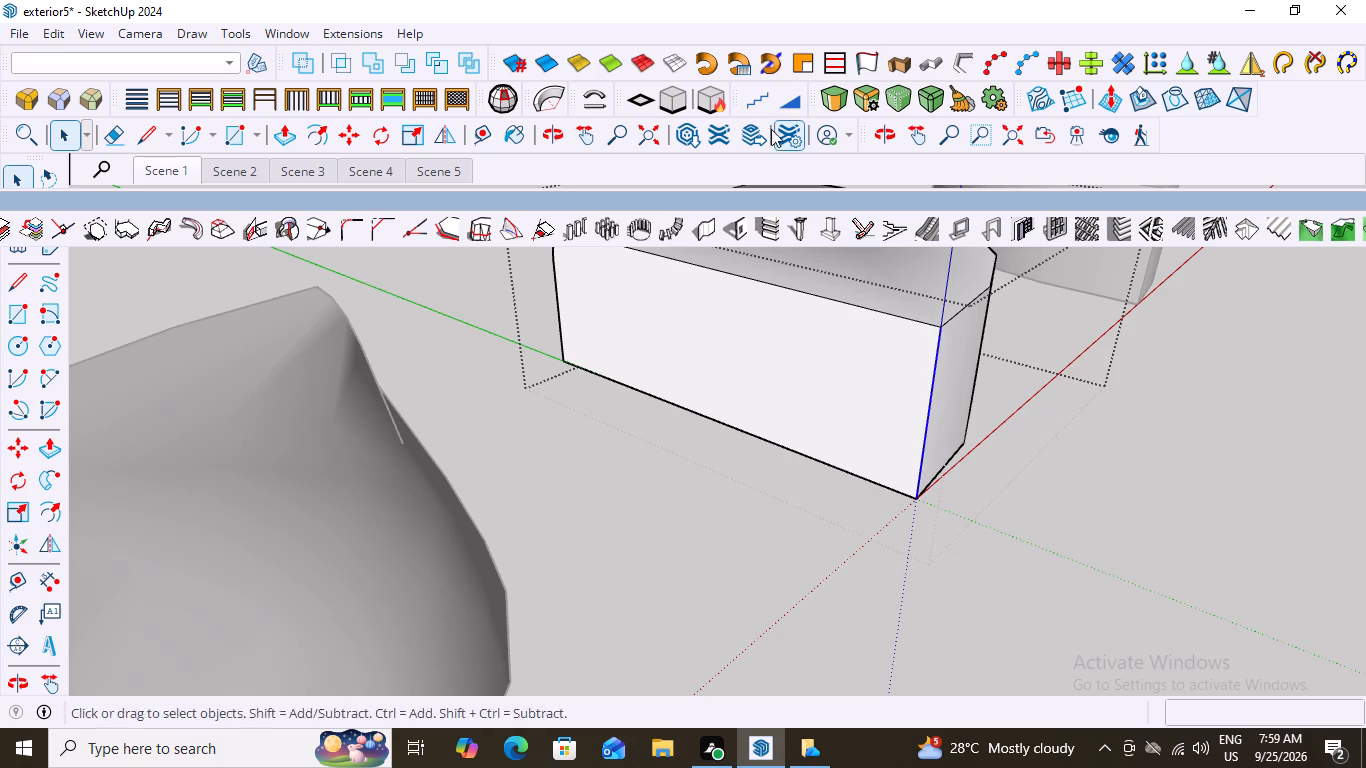
{"action": "double_click", "coordinate": [829, 99]}
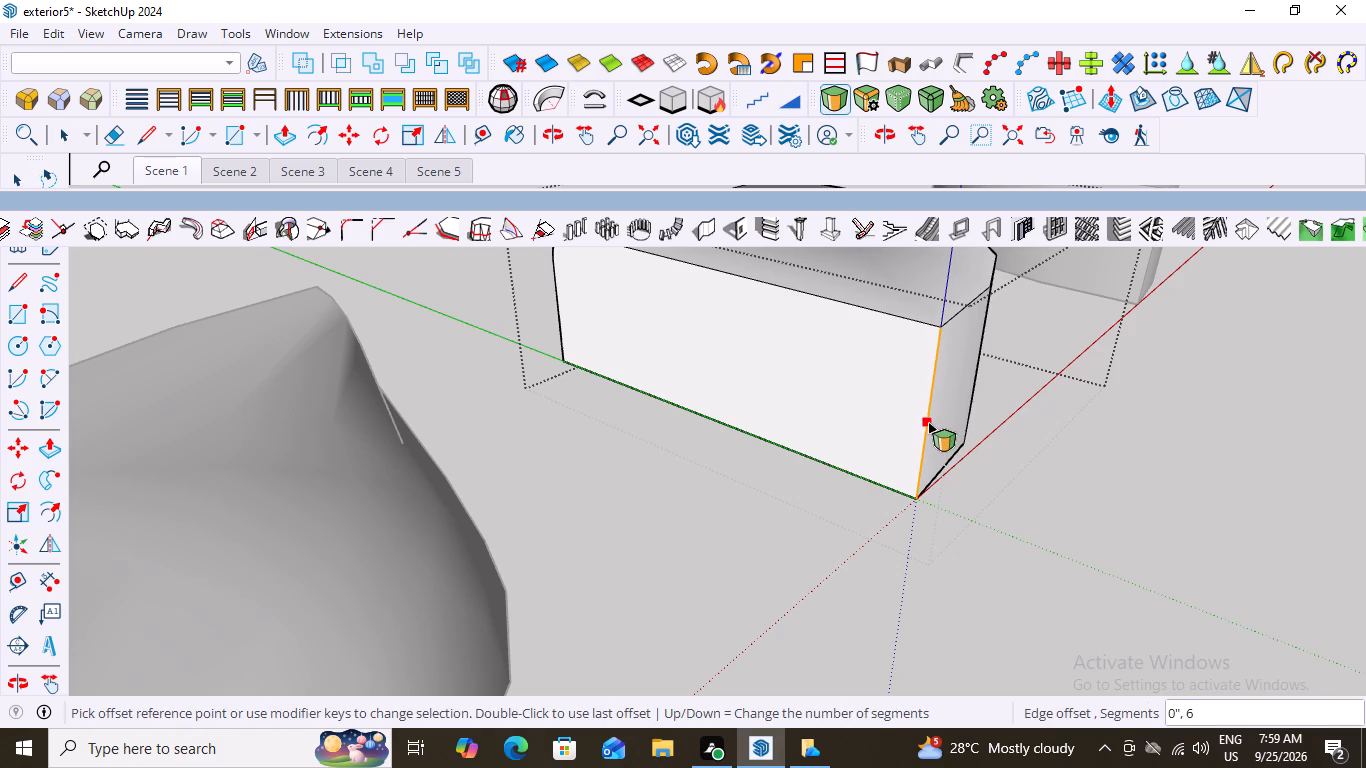
{"action": "left_click", "coordinate": [928, 422]}
{"action": "scroll", "coordinate": [779, 525], "scroll_direction": "down", "scroll_amount": 8}
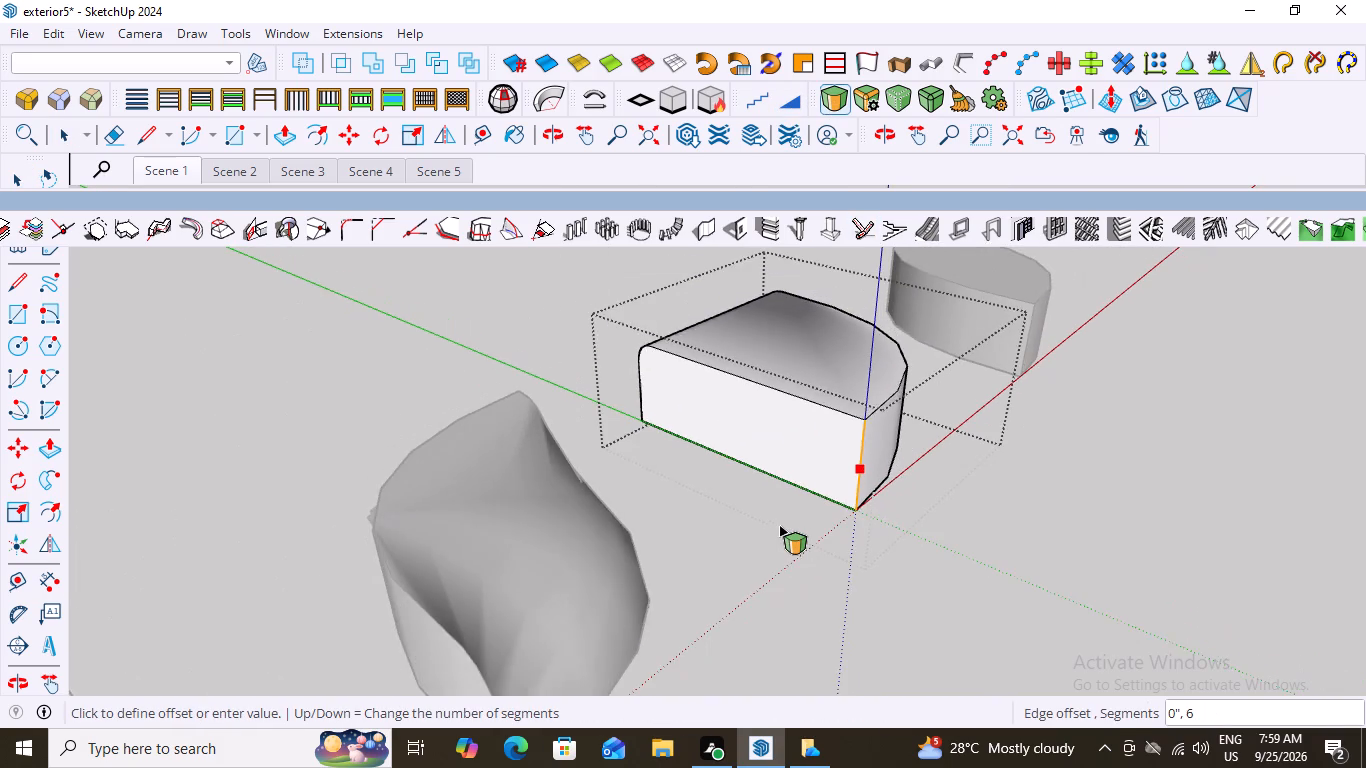
{"action": "scroll", "coordinate": [779, 525], "scroll_direction": "down", "scroll_amount": 2}
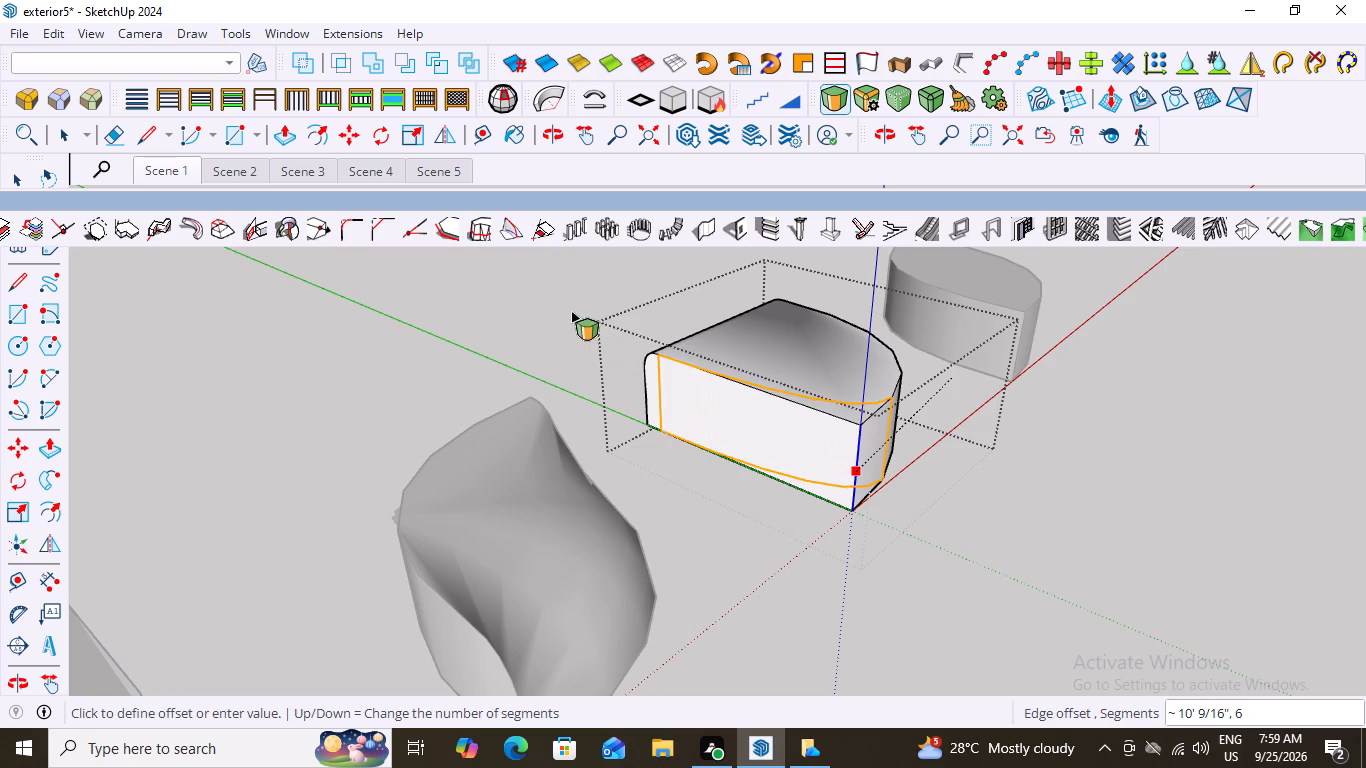
{"action": "left_click", "coordinate": [562, 304]}
{"action": "scroll", "coordinate": [939, 491], "scroll_direction": "down", "scroll_amount": 6}
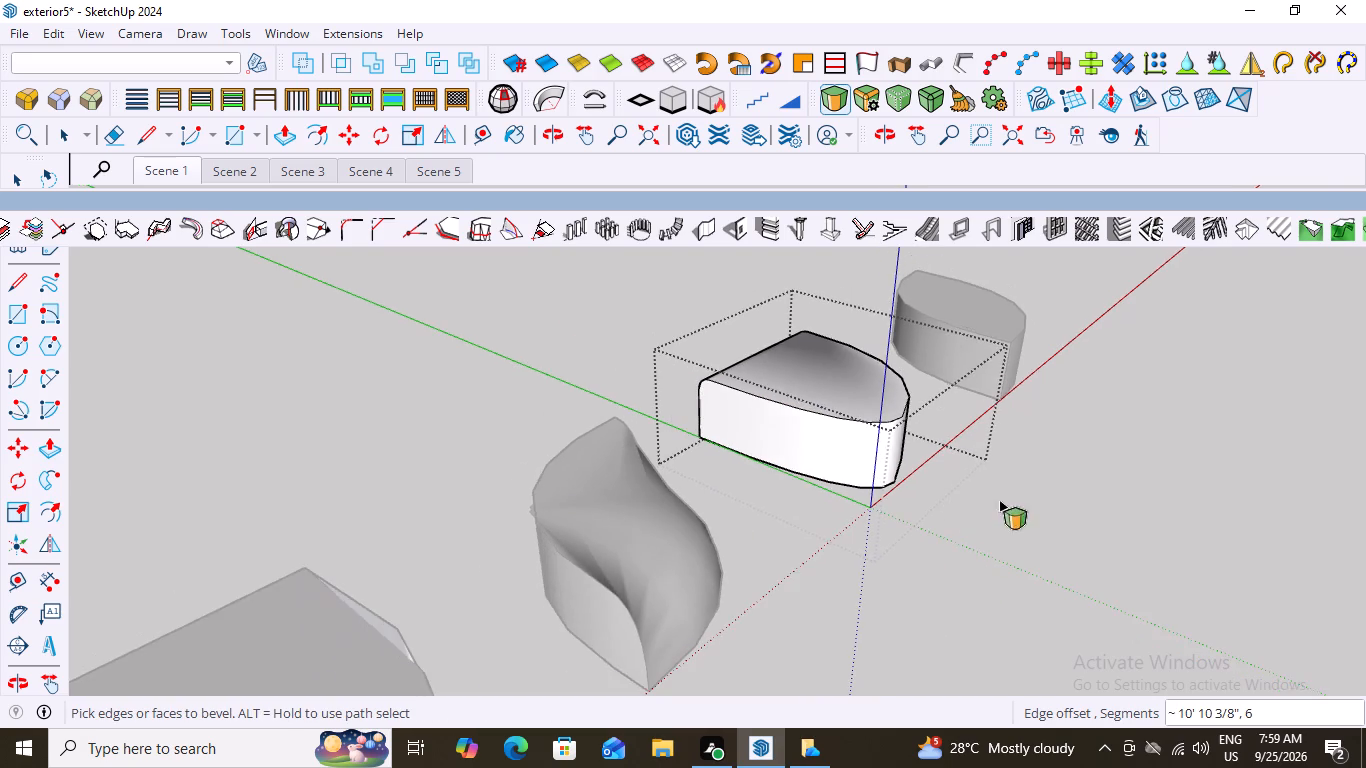
{"action": "middle_click_drag", "start_coordinate": [999, 499], "coordinate": [917, 591]}
{"action": "scroll", "coordinate": [917, 591], "scroll_direction": "down", "scroll_amount": 4}
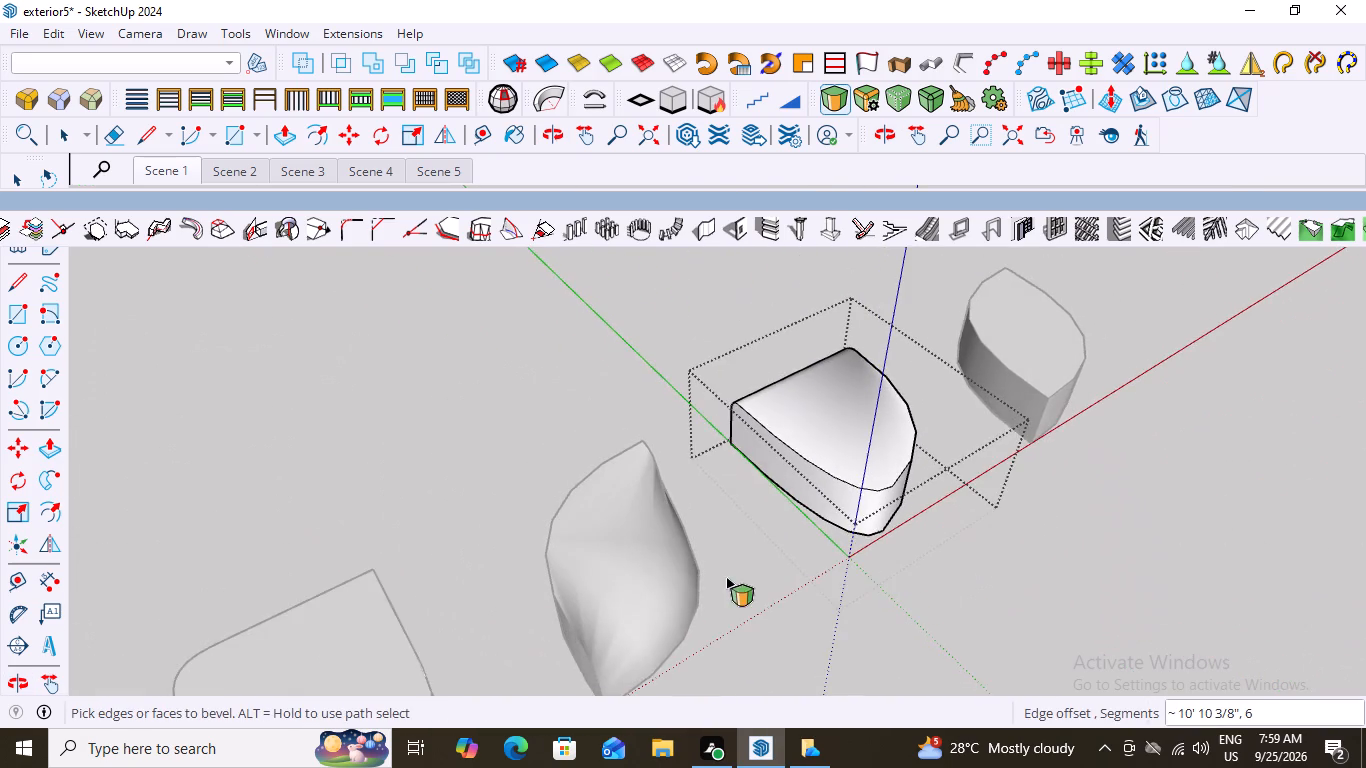
{"action": "scroll", "coordinate": [726, 577], "scroll_direction": "down", "scroll_amount": 4}
{"action": "key", "text": "space"}
{"action": "double_click", "coordinate": [518, 412]}
Examine the row of five edge-rounded boxes together with the house from the gate side.
{"action": "scroll", "coordinate": [673, 418], "scroll_direction": "down", "scroll_amount": 5}
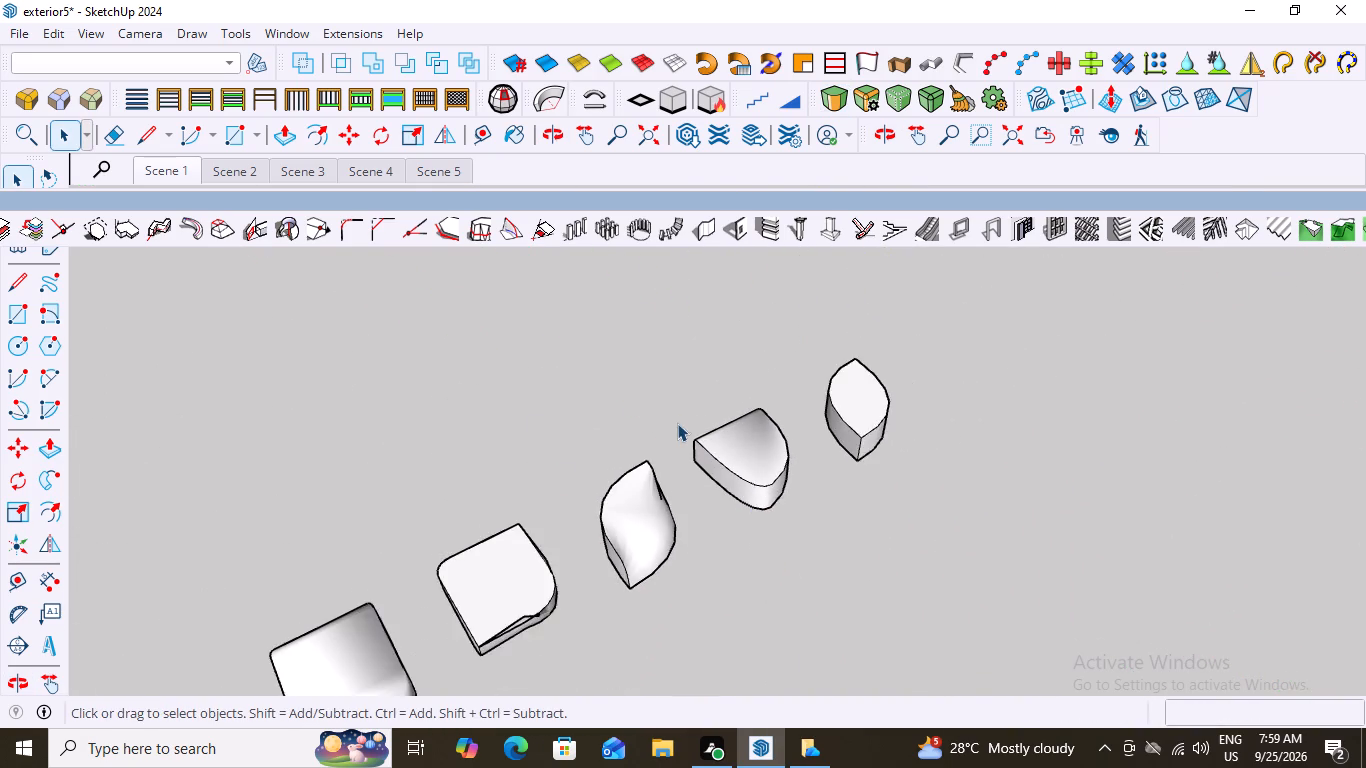
{"action": "scroll", "coordinate": [677, 423], "scroll_direction": "down", "scroll_amount": 1}
{"action": "scroll", "coordinate": [627, 545], "scroll_direction": "down", "scroll_amount": 11}
{"action": "middle_click_drag", "start_coordinate": [716, 572], "coordinate": [499, 534]}
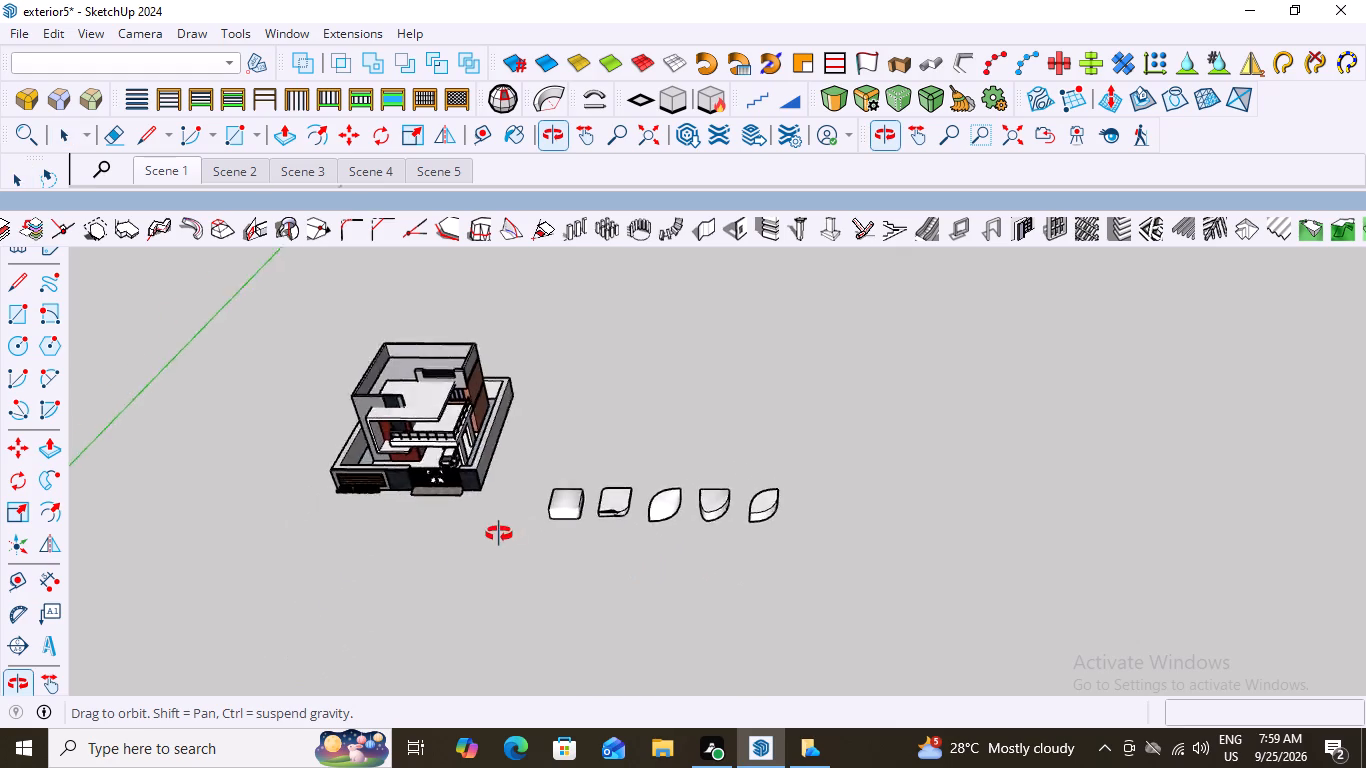
{"action": "middle_click_drag", "start_coordinate": [499, 534], "coordinate": [526, 456]}
{"action": "scroll", "coordinate": [724, 594], "scroll_direction": "up", "scroll_amount": 6}
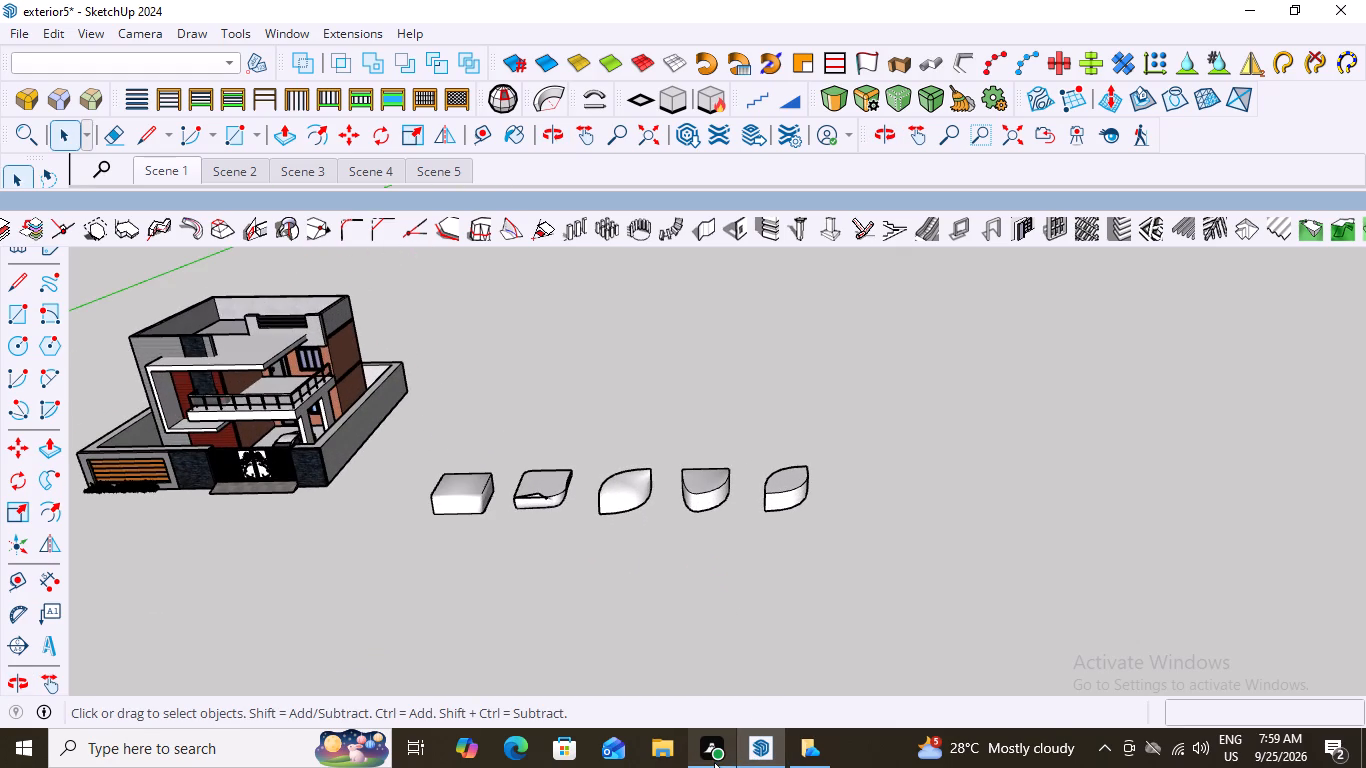
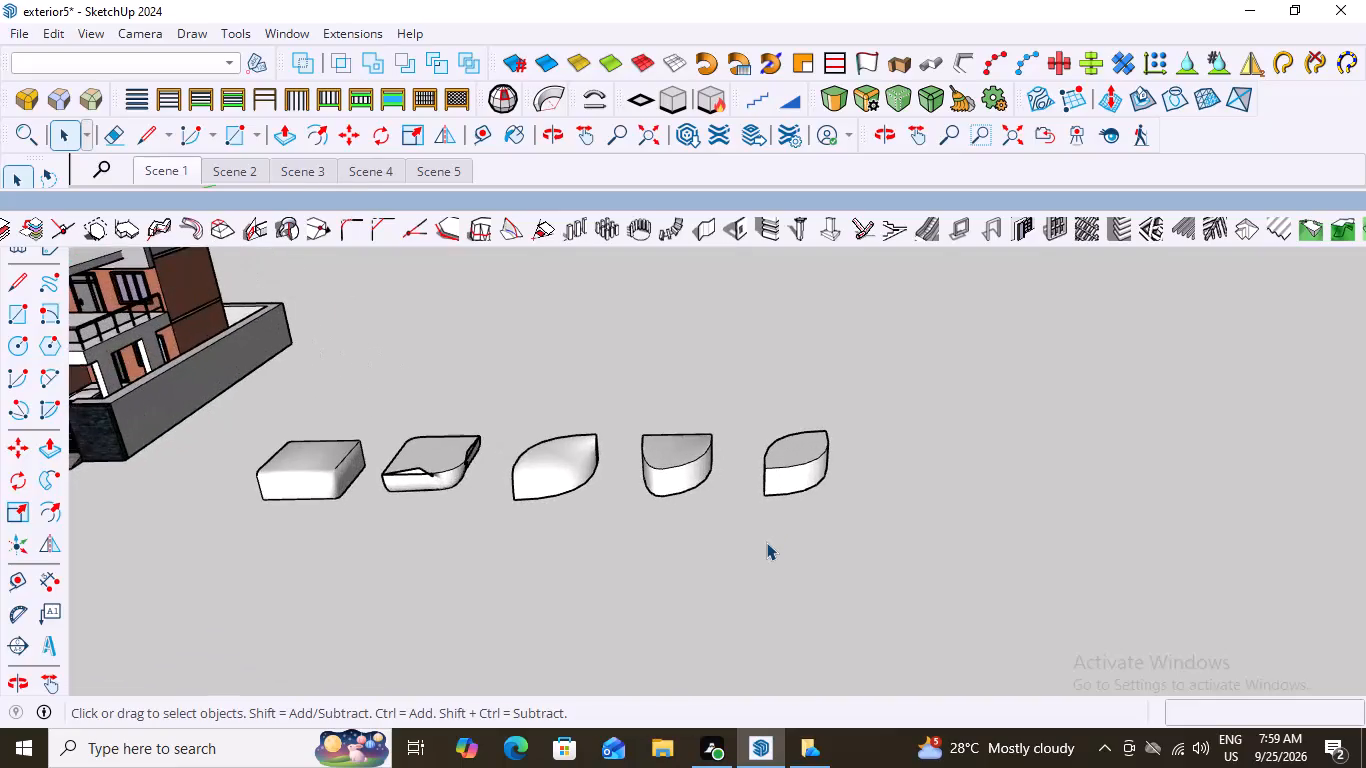
Examine the row of five edge-rounded boxes beside the house from the gate side, from the row's far end and from above.
{"action": "scroll", "coordinate": [766, 542], "scroll_direction": "down", "scroll_amount": 10}
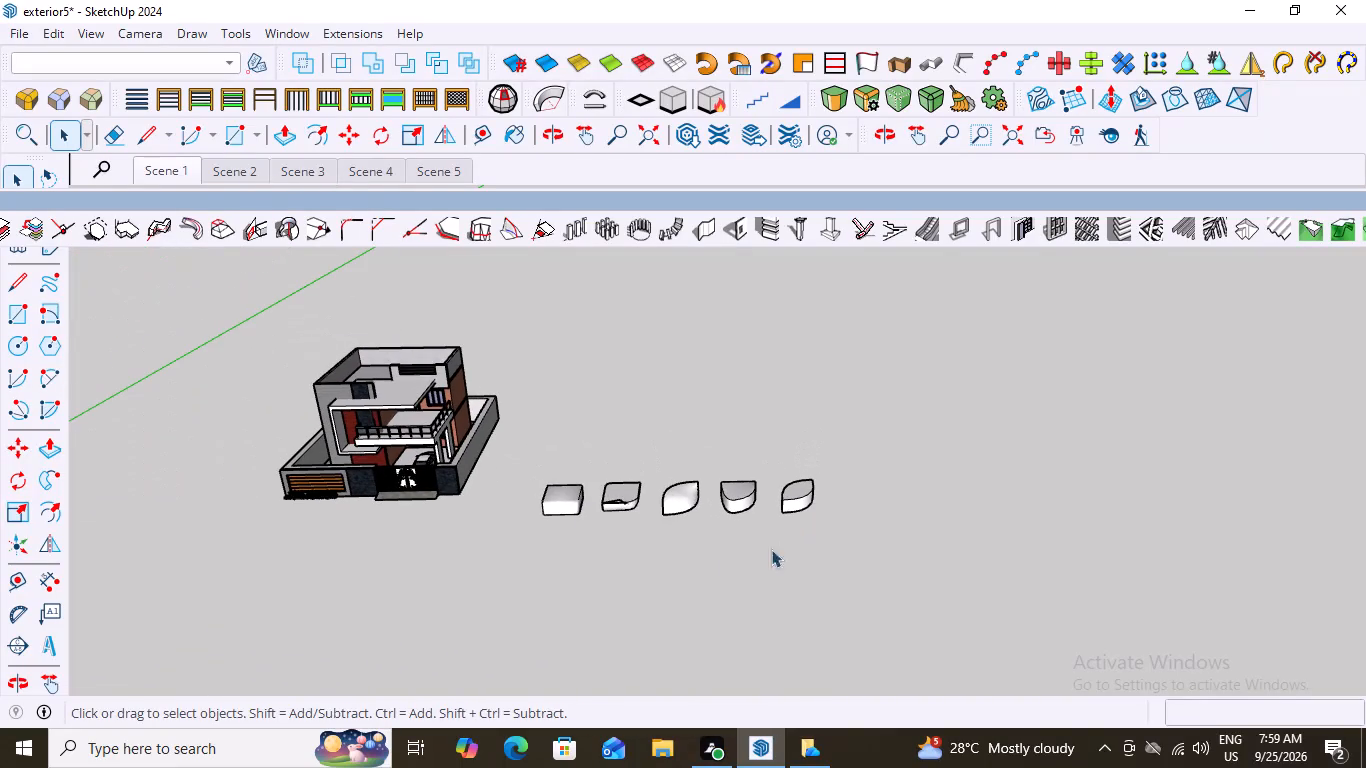
{"action": "middle_click", "coordinate": [714, 468]}
{"action": "middle_click_drag", "start_coordinate": [640, 513], "coordinate": [698, 457]}
{"action": "scroll", "coordinate": [566, 536], "scroll_direction": "up", "scroll_amount": 4}
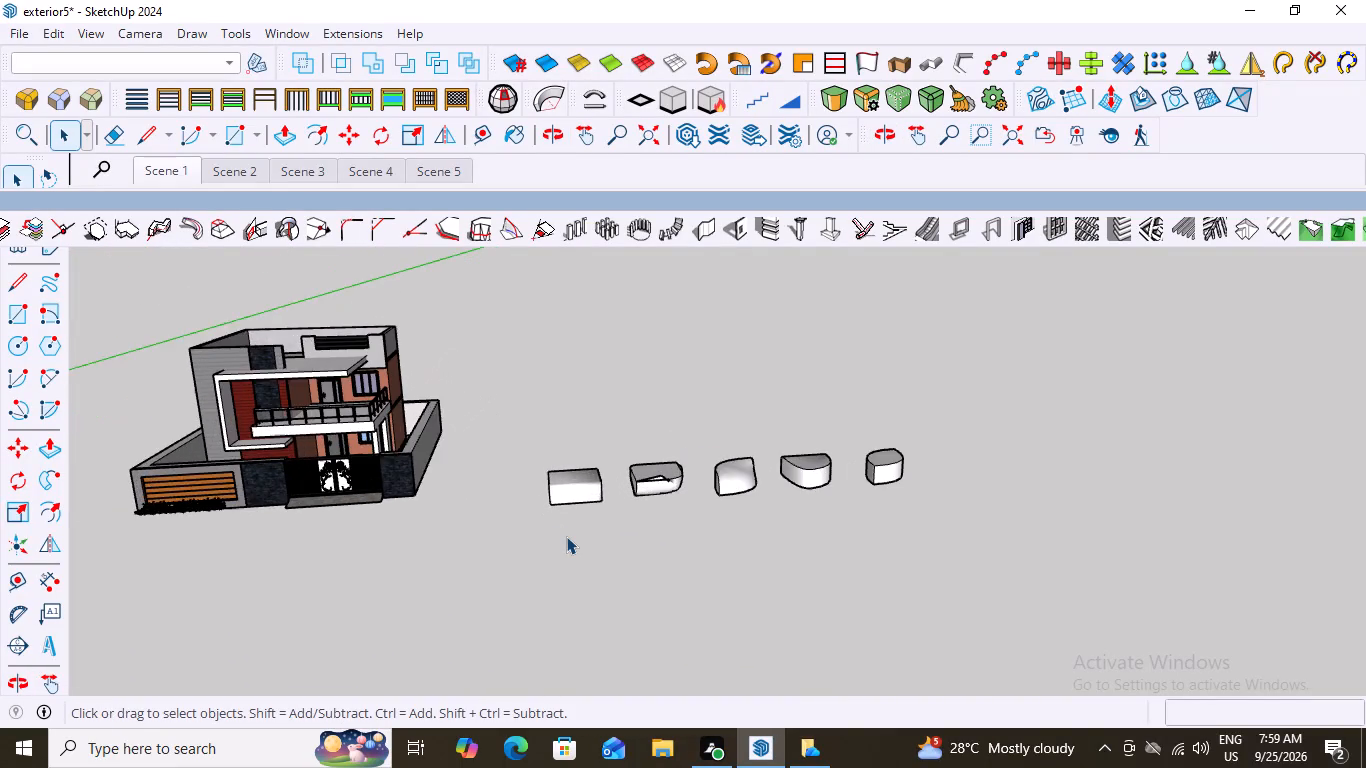
{"action": "scroll", "coordinate": [566, 536], "scroll_direction": "up", "scroll_amount": 3}
{"action": "middle_click_drag", "start_coordinate": [669, 503], "coordinate": [461, 529]}
{"action": "scroll", "coordinate": [633, 480], "scroll_direction": "up", "scroll_amount": 4}
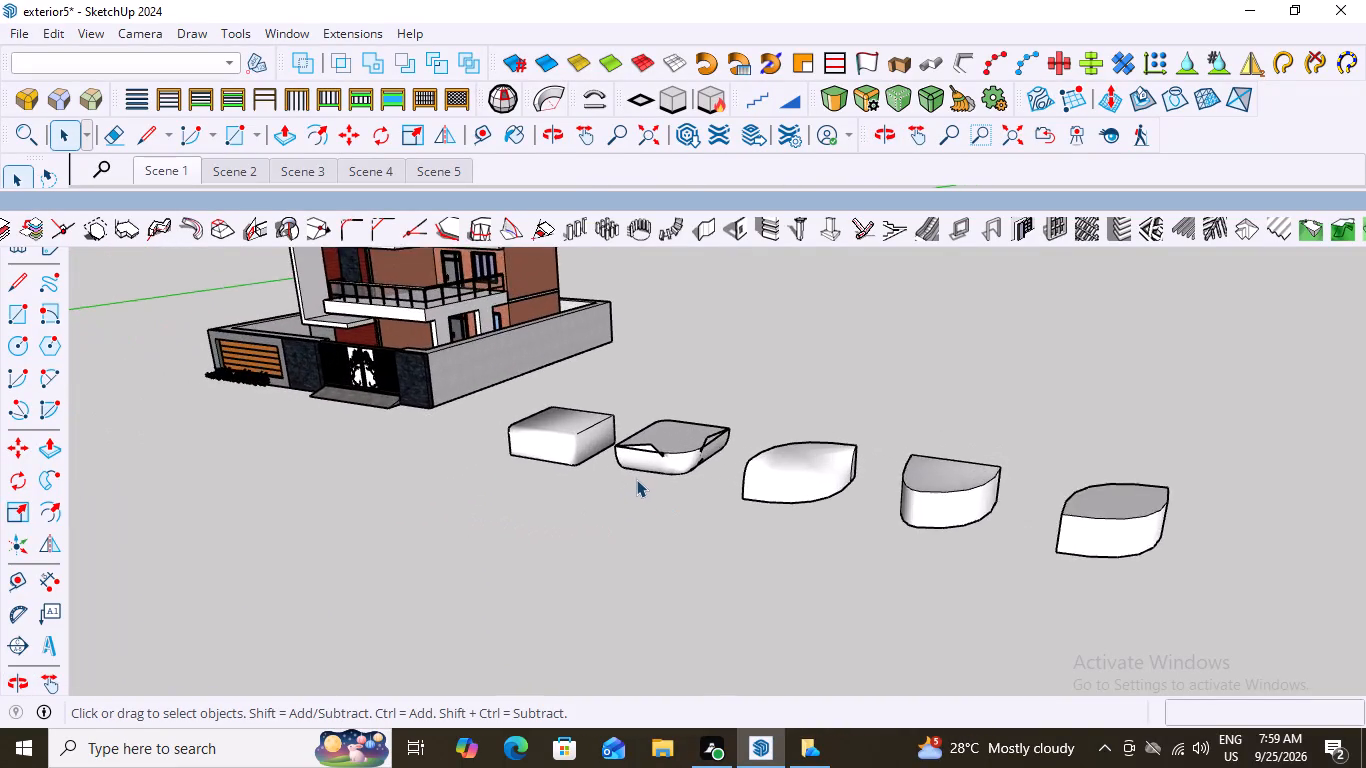
{"action": "scroll", "coordinate": [636, 479], "scroll_direction": "up", "scroll_amount": 2}
{"action": "scroll", "coordinate": [636, 479], "scroll_direction": "down", "scroll_amount": 11}
{"action": "middle_click_drag", "start_coordinate": [826, 503], "coordinate": [718, 549]}
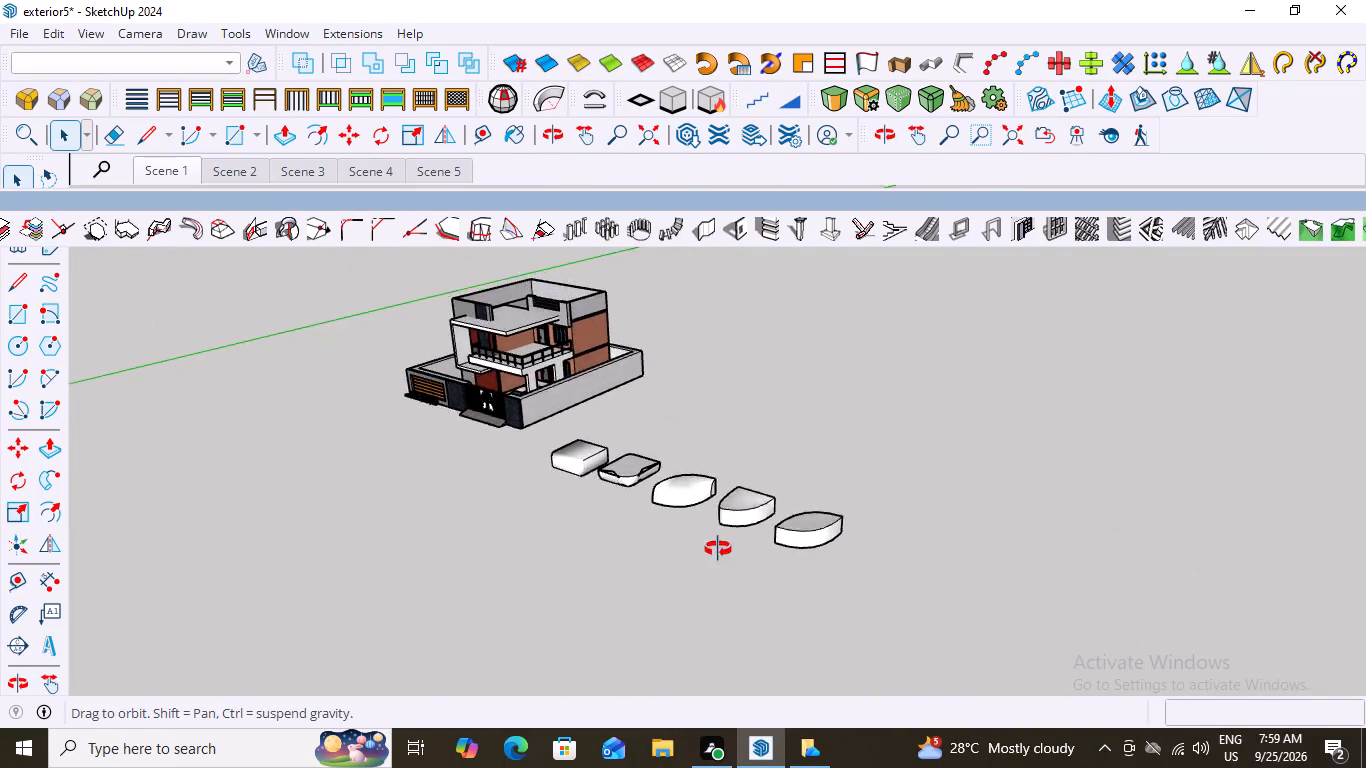
{"action": "middle_click_drag", "start_coordinate": [718, 549], "coordinate": [670, 542]}
{"action": "scroll", "coordinate": [670, 542], "scroll_direction": "up", "scroll_amount": 3}
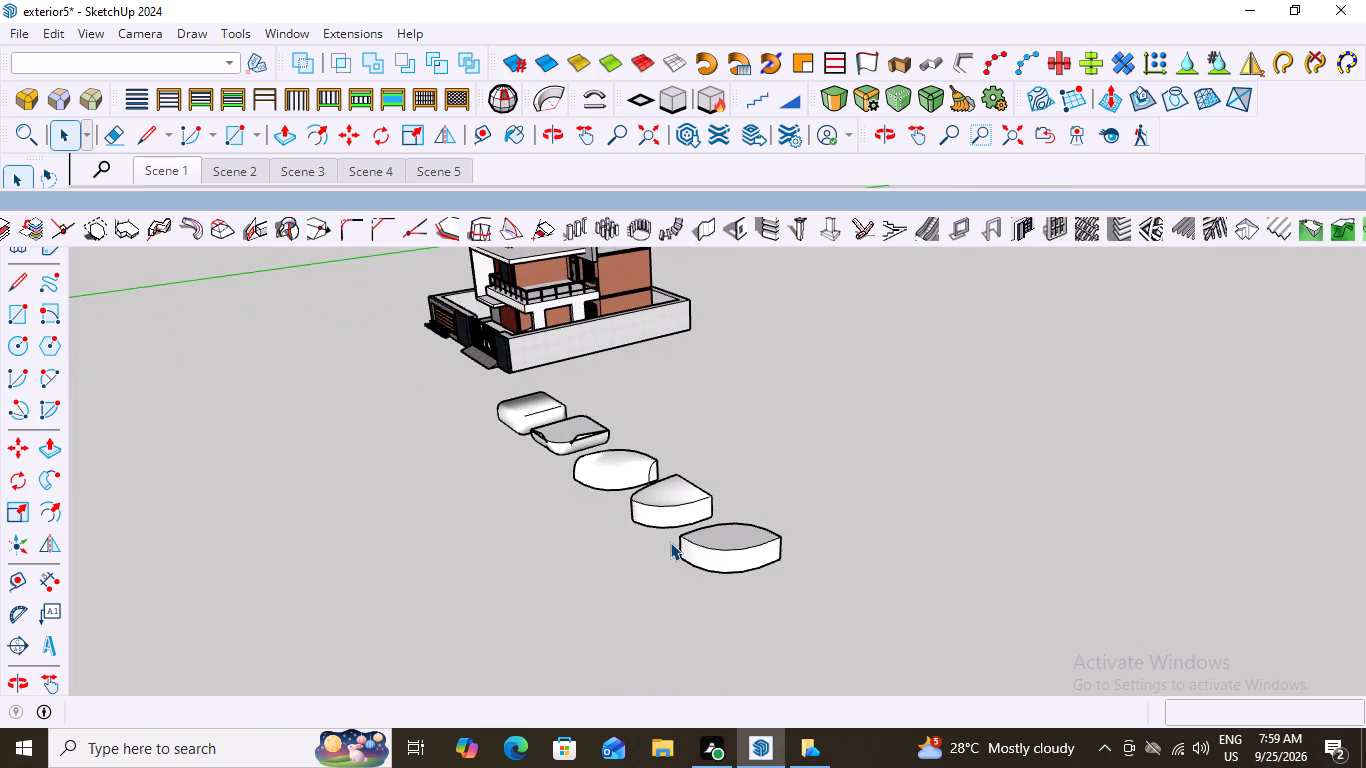
{"action": "scroll", "coordinate": [670, 542], "scroll_direction": "down", "scroll_amount": 2}
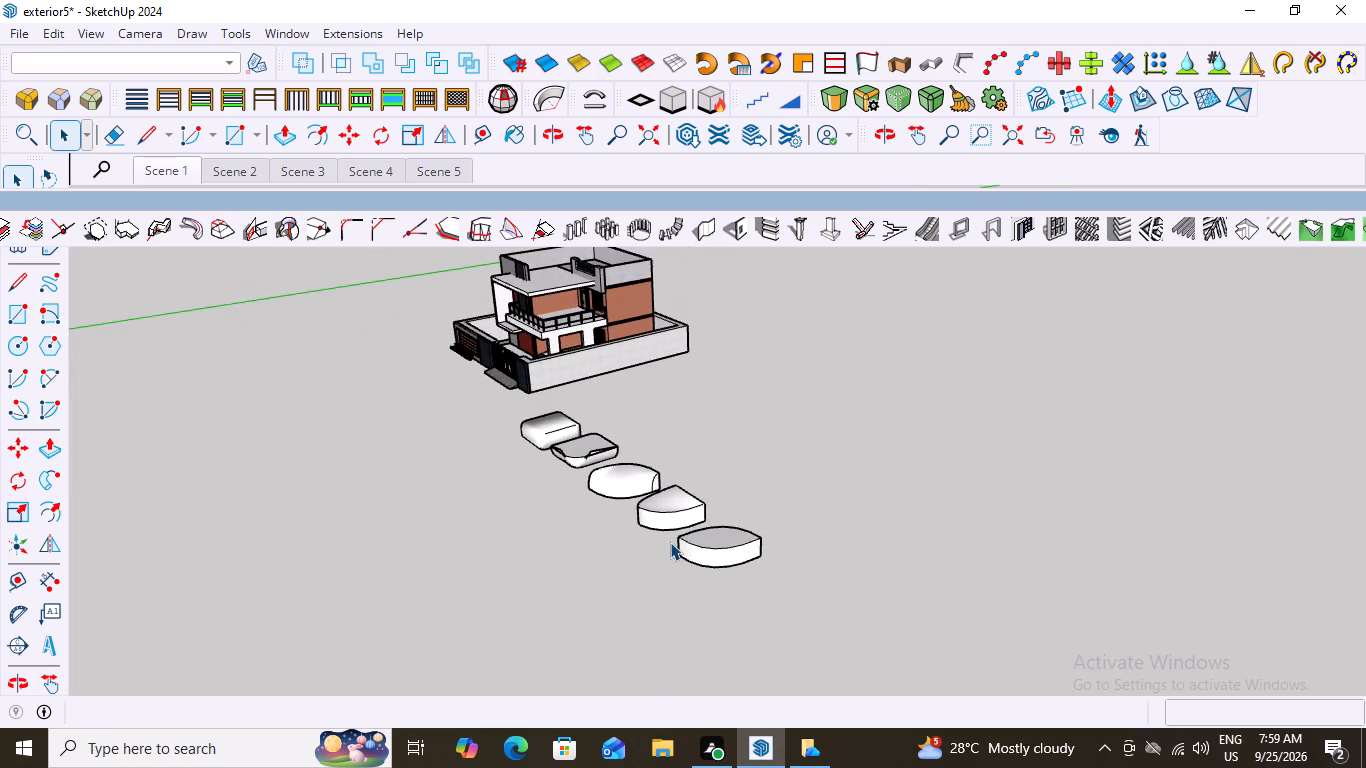
{"action": "scroll", "coordinate": [670, 542], "scroll_direction": "down", "scroll_amount": 3}
{"action": "middle_click_drag", "start_coordinate": [648, 555], "coordinate": [902, 608]}
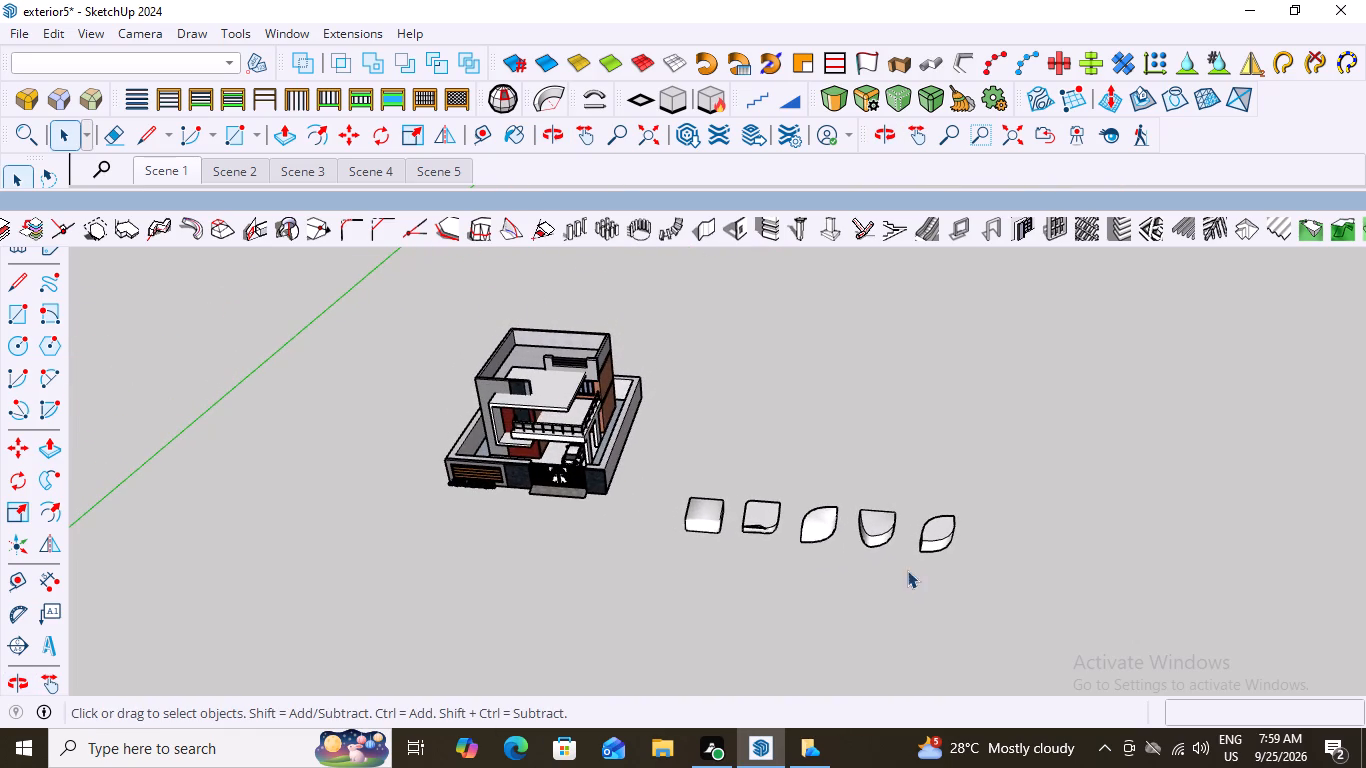
{"action": "scroll", "coordinate": [871, 539], "scroll_direction": "up", "scroll_amount": 7}
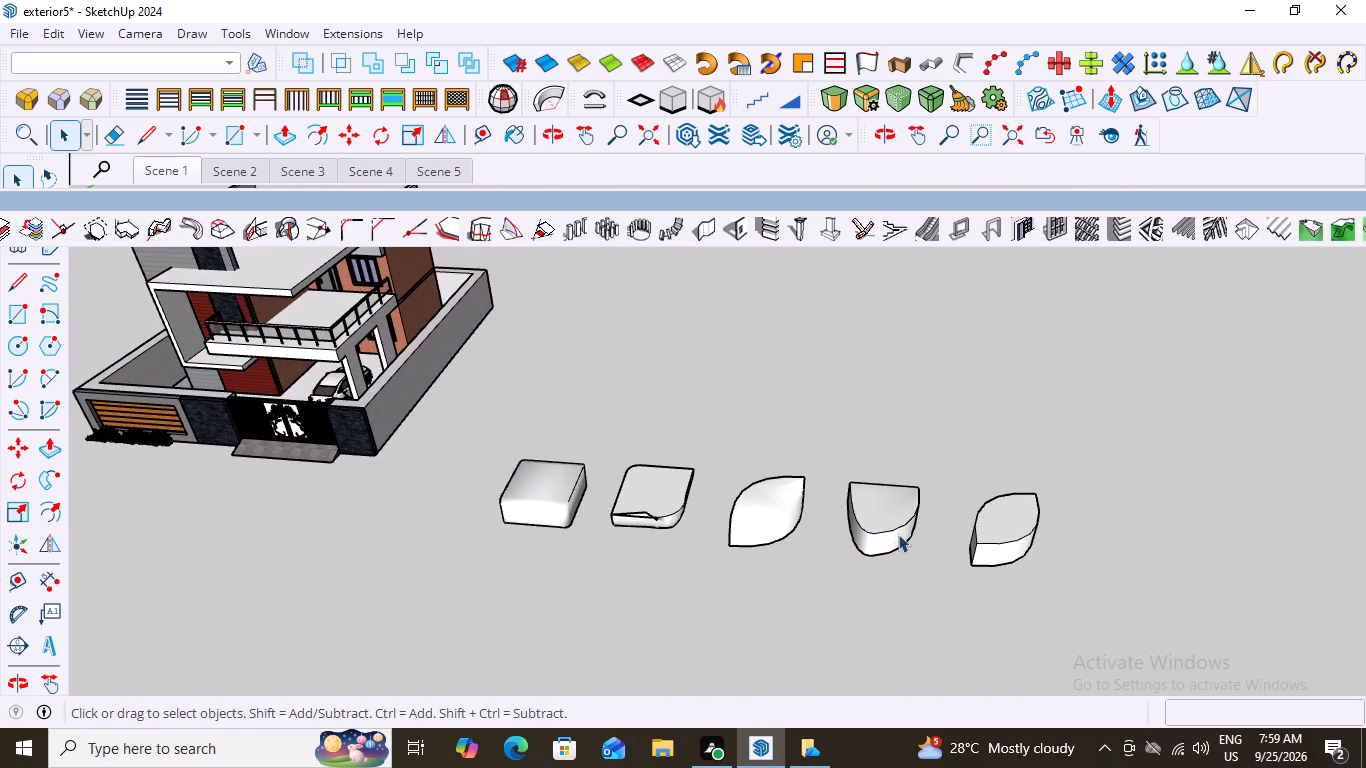
{"action": "scroll", "coordinate": [850, 565], "scroll_direction": "down", "scroll_amount": 8}
{"action": "middle_click_drag", "start_coordinate": [927, 511], "coordinate": [686, 592]}
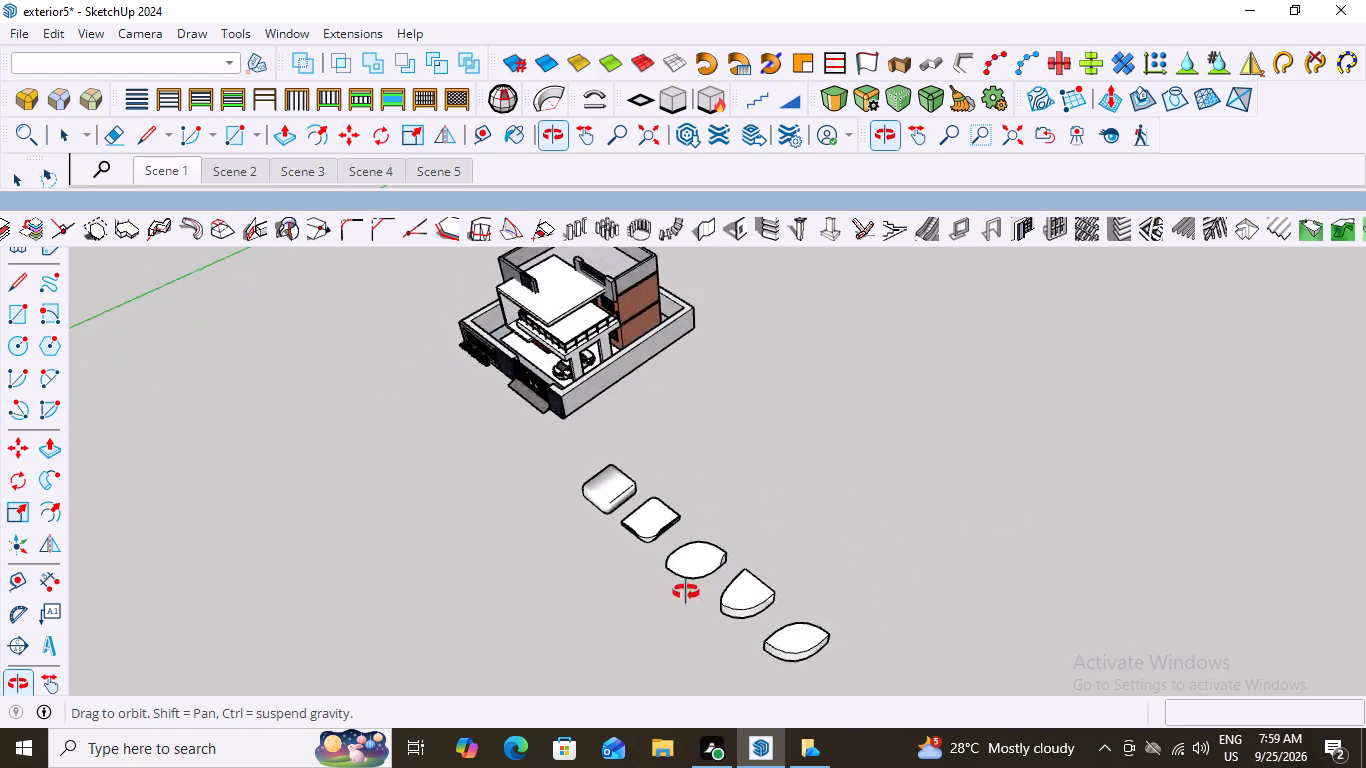
{"action": "middle_click_drag", "start_coordinate": [686, 592], "coordinate": [374, 573]}
{"action": "scroll", "coordinate": [593, 545], "scroll_direction": "up", "scroll_amount": 10}
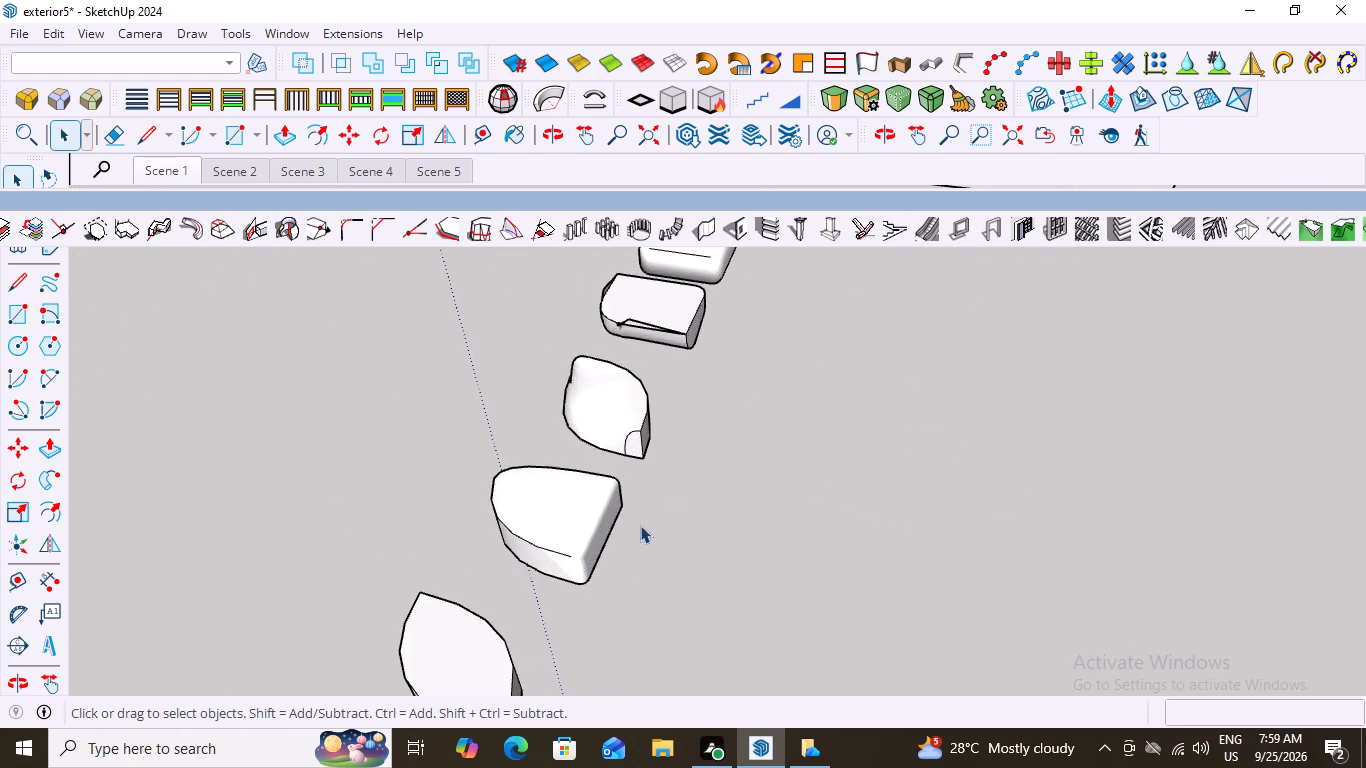
{"action": "scroll", "coordinate": [675, 512], "scroll_direction": "down", "scroll_amount": 12}
{"action": "middle_click_drag", "start_coordinate": [526, 565], "coordinate": [996, 566]}
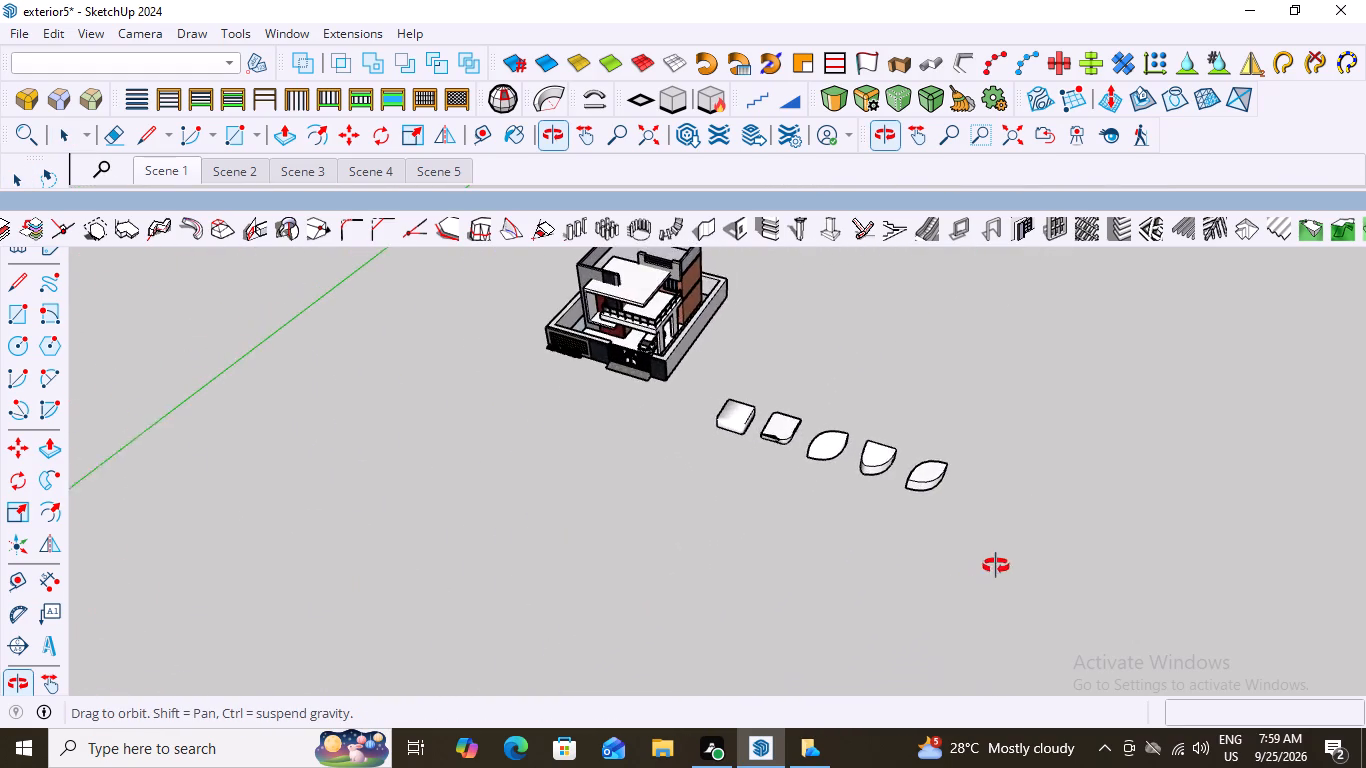
{"action": "middle_click_drag", "start_coordinate": [996, 566], "coordinate": [1000, 561]}
{"action": "scroll", "coordinate": [709, 386], "scroll_direction": "up", "scroll_amount": 13}
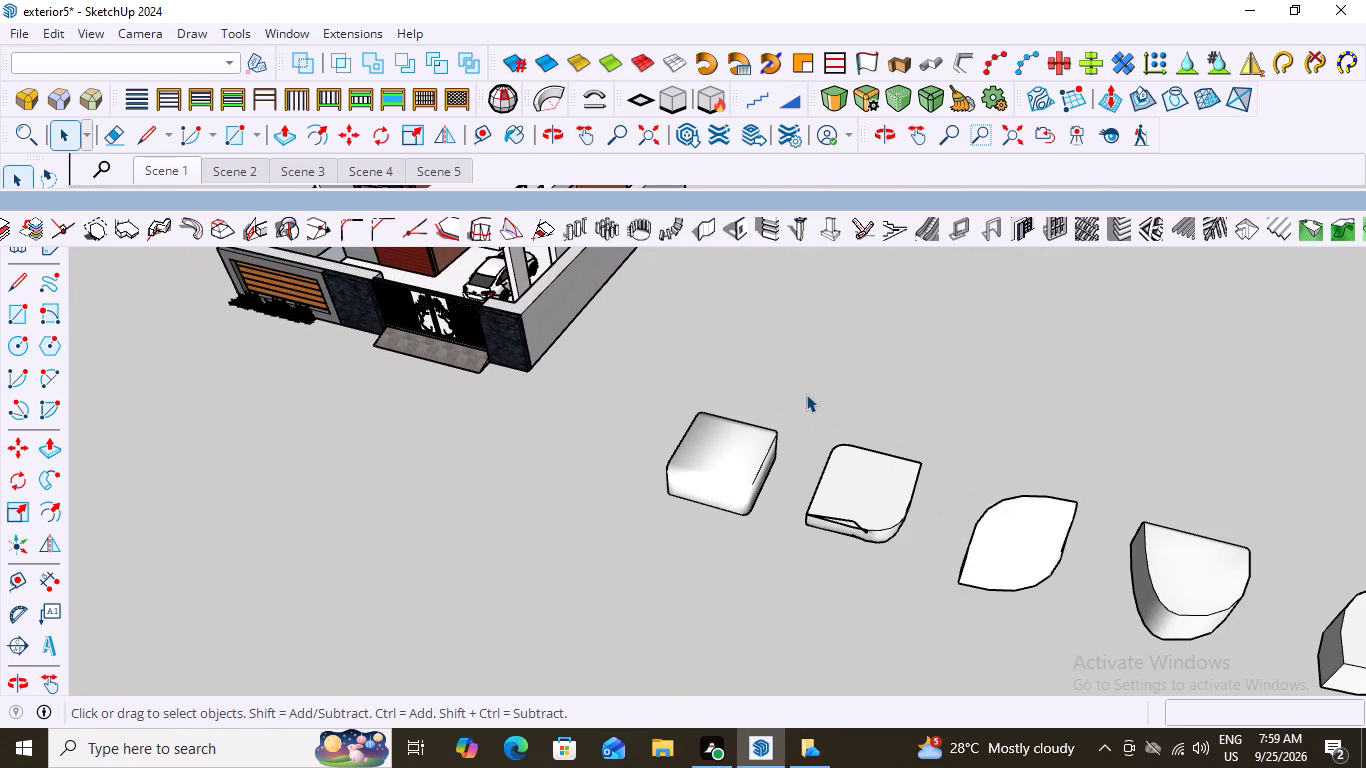
{"action": "scroll", "coordinate": [786, 463], "scroll_direction": "down", "scroll_amount": 8}
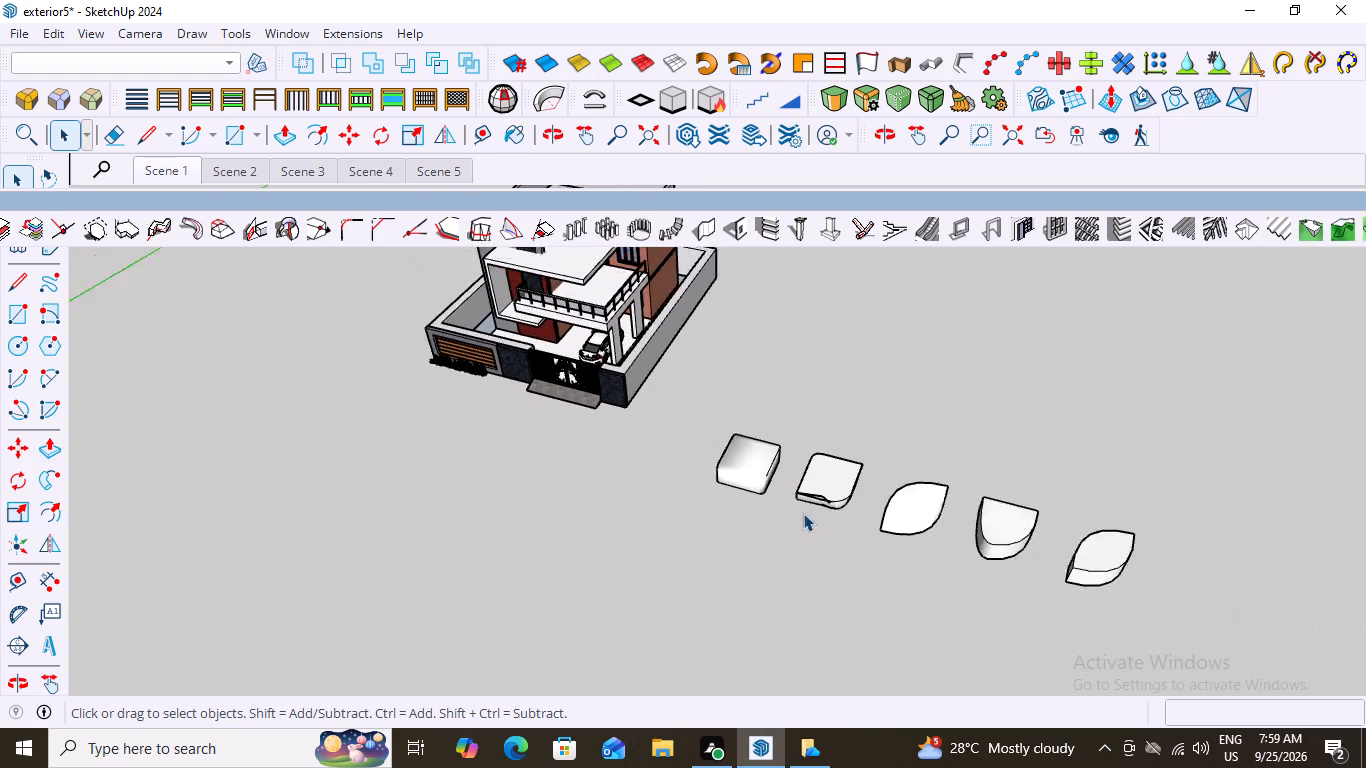
{"action": "scroll", "coordinate": [803, 513], "scroll_direction": "down", "scroll_amount": 4}
{"action": "middle_click_drag", "start_coordinate": [972, 527], "coordinate": [1042, 388]}
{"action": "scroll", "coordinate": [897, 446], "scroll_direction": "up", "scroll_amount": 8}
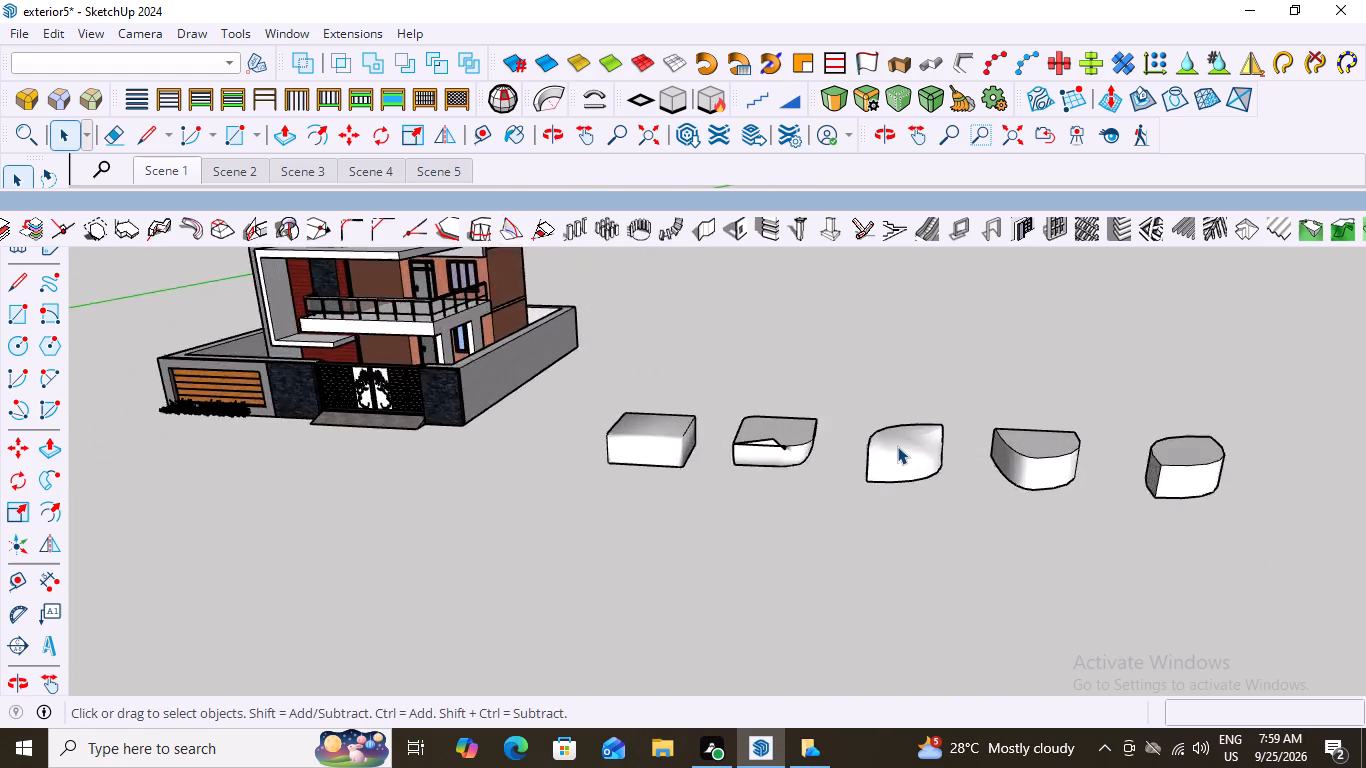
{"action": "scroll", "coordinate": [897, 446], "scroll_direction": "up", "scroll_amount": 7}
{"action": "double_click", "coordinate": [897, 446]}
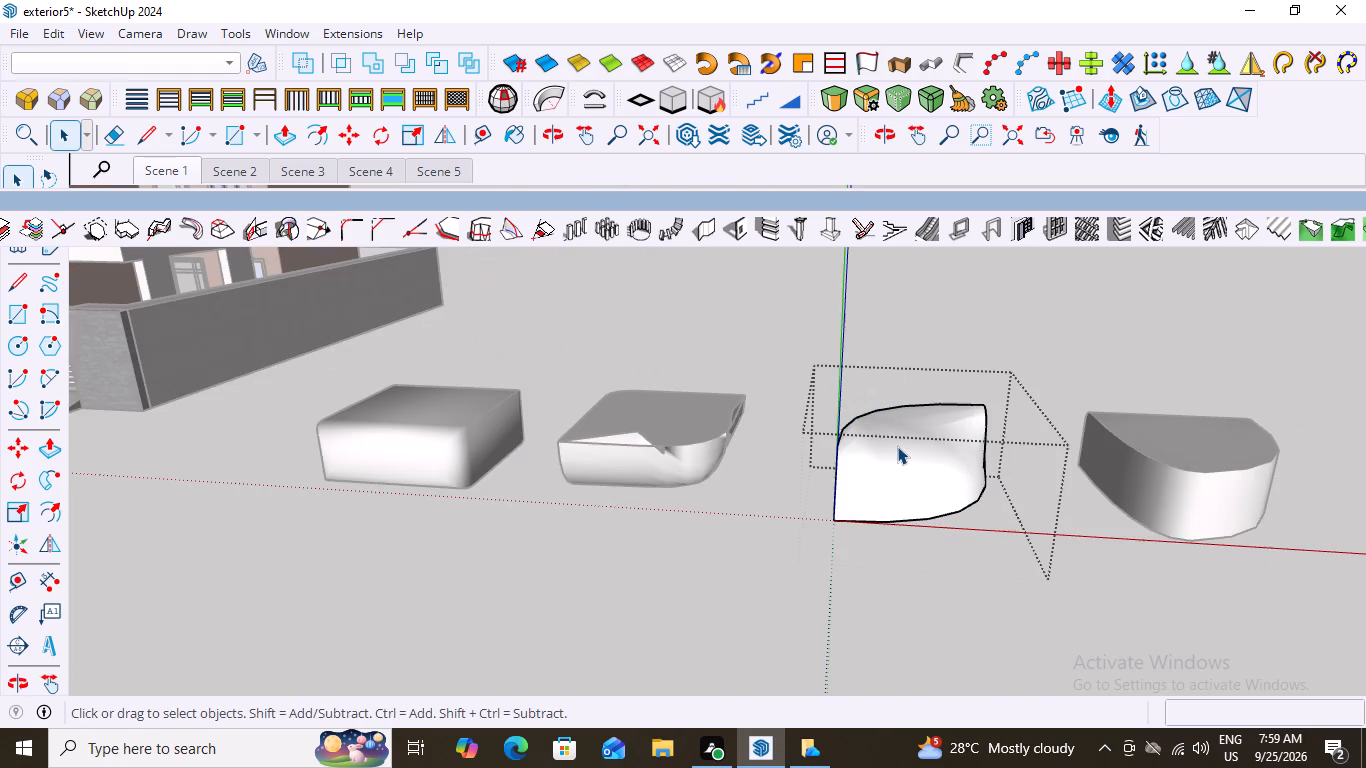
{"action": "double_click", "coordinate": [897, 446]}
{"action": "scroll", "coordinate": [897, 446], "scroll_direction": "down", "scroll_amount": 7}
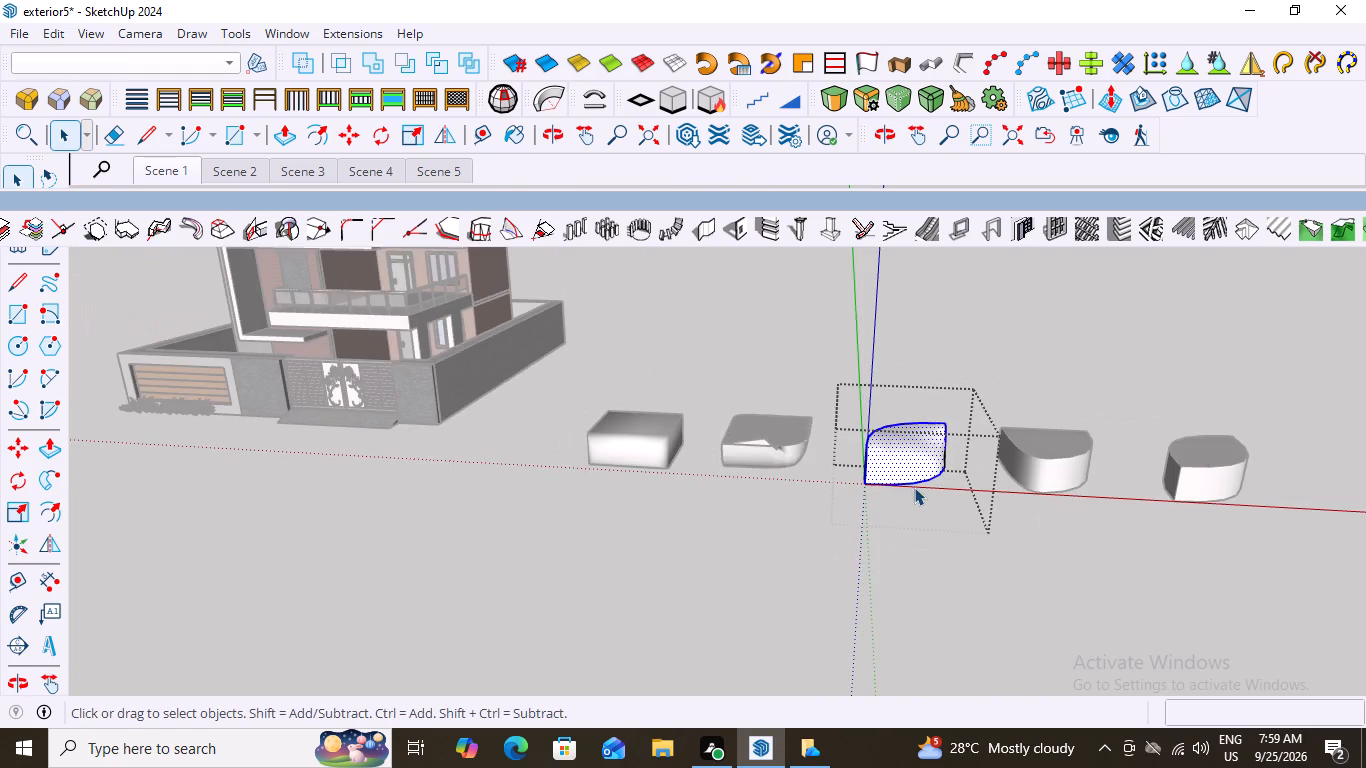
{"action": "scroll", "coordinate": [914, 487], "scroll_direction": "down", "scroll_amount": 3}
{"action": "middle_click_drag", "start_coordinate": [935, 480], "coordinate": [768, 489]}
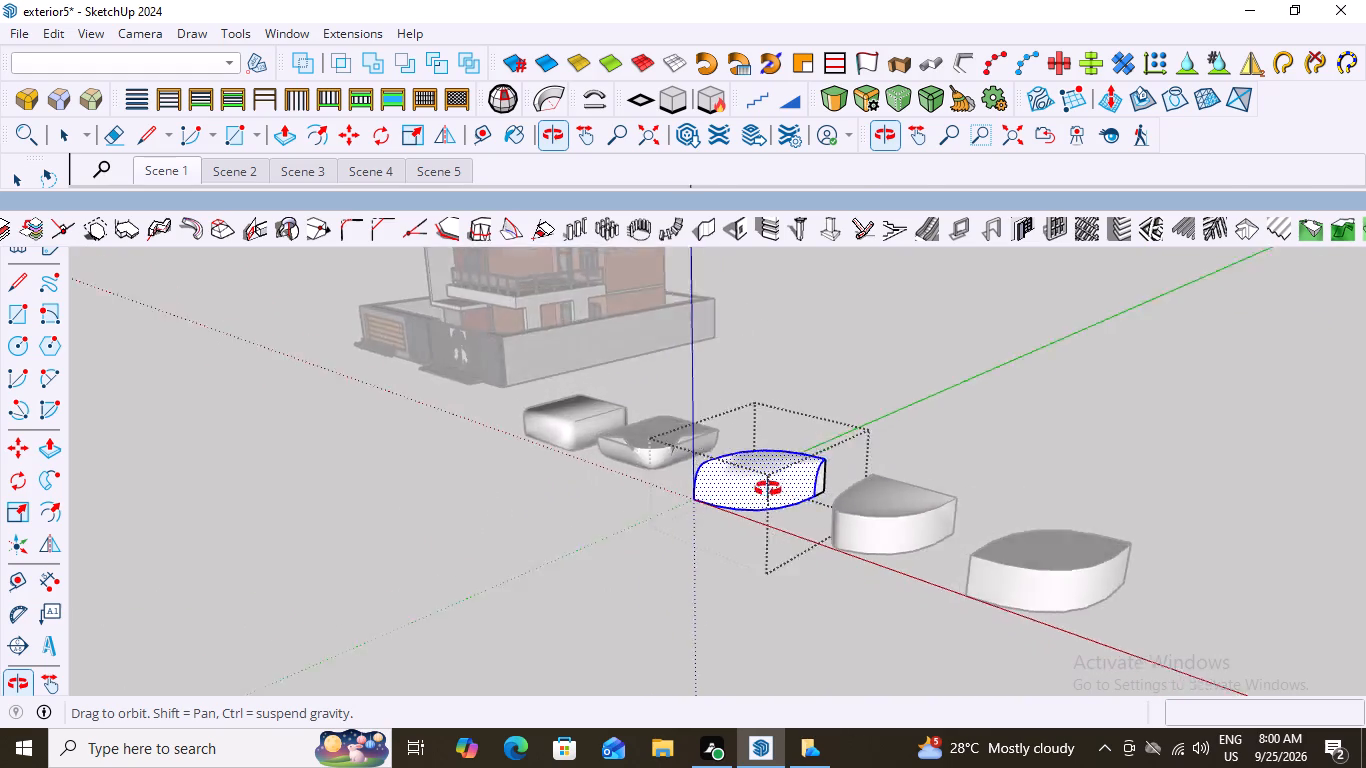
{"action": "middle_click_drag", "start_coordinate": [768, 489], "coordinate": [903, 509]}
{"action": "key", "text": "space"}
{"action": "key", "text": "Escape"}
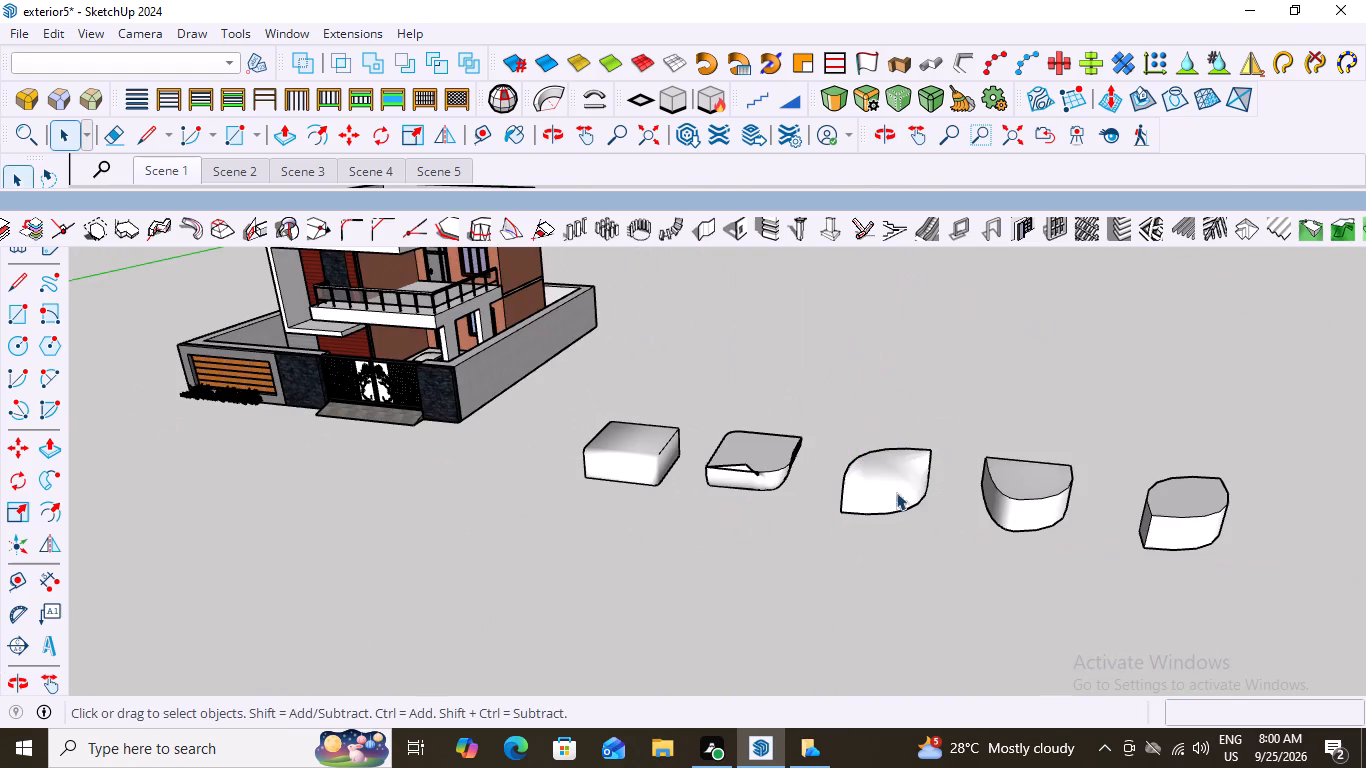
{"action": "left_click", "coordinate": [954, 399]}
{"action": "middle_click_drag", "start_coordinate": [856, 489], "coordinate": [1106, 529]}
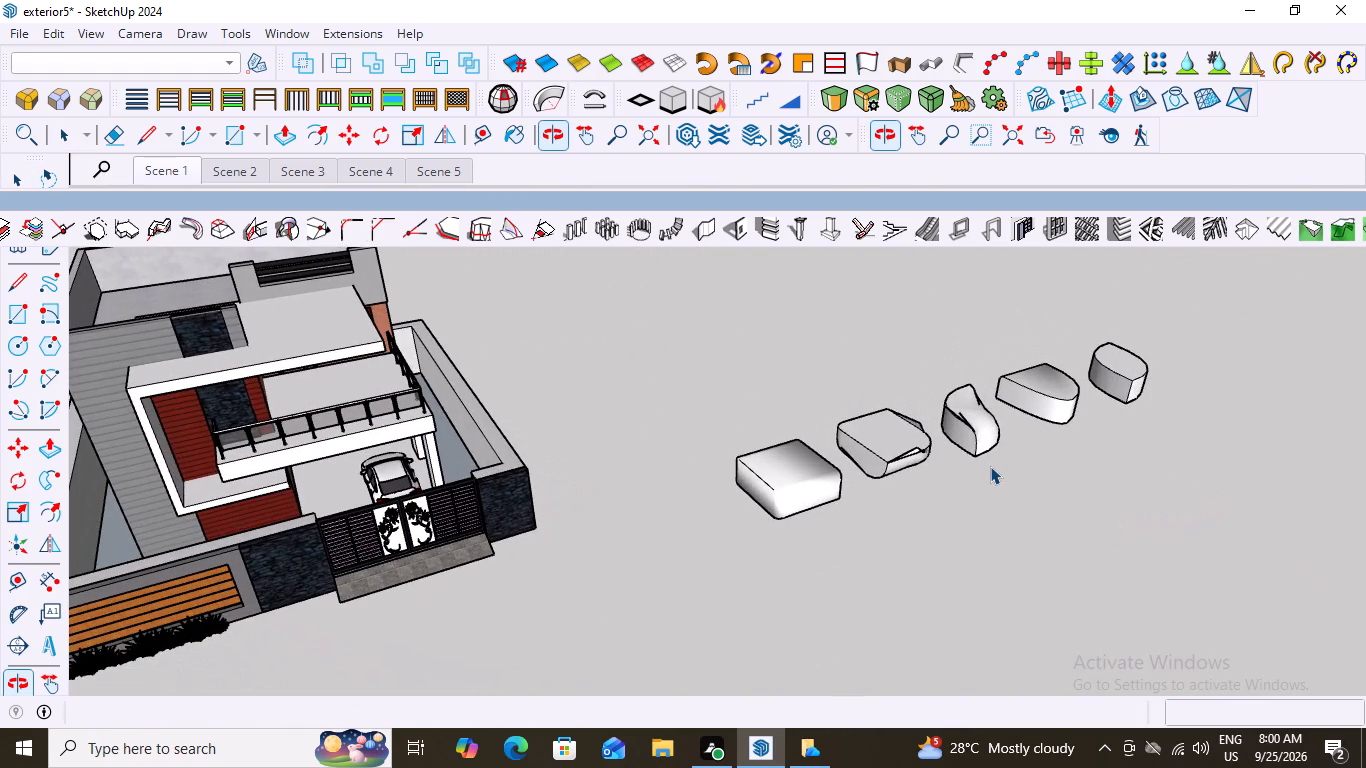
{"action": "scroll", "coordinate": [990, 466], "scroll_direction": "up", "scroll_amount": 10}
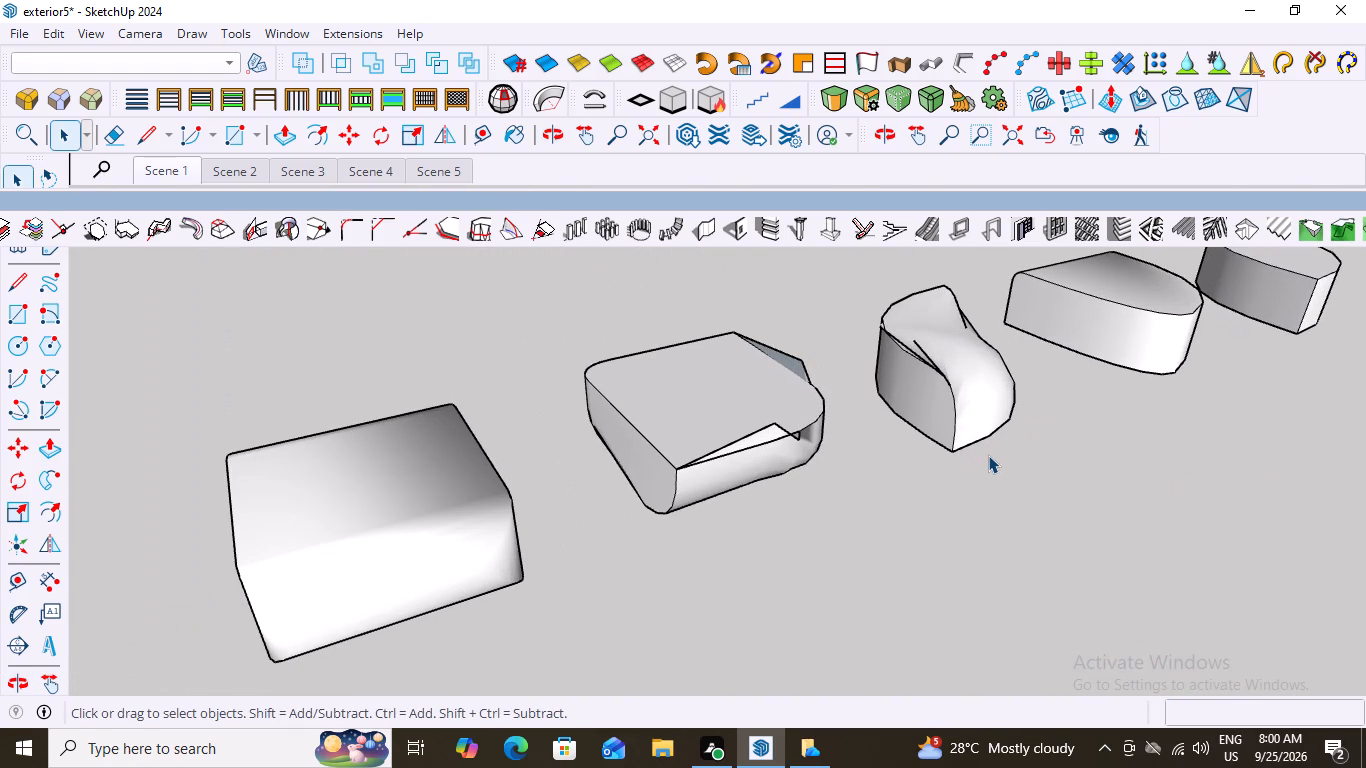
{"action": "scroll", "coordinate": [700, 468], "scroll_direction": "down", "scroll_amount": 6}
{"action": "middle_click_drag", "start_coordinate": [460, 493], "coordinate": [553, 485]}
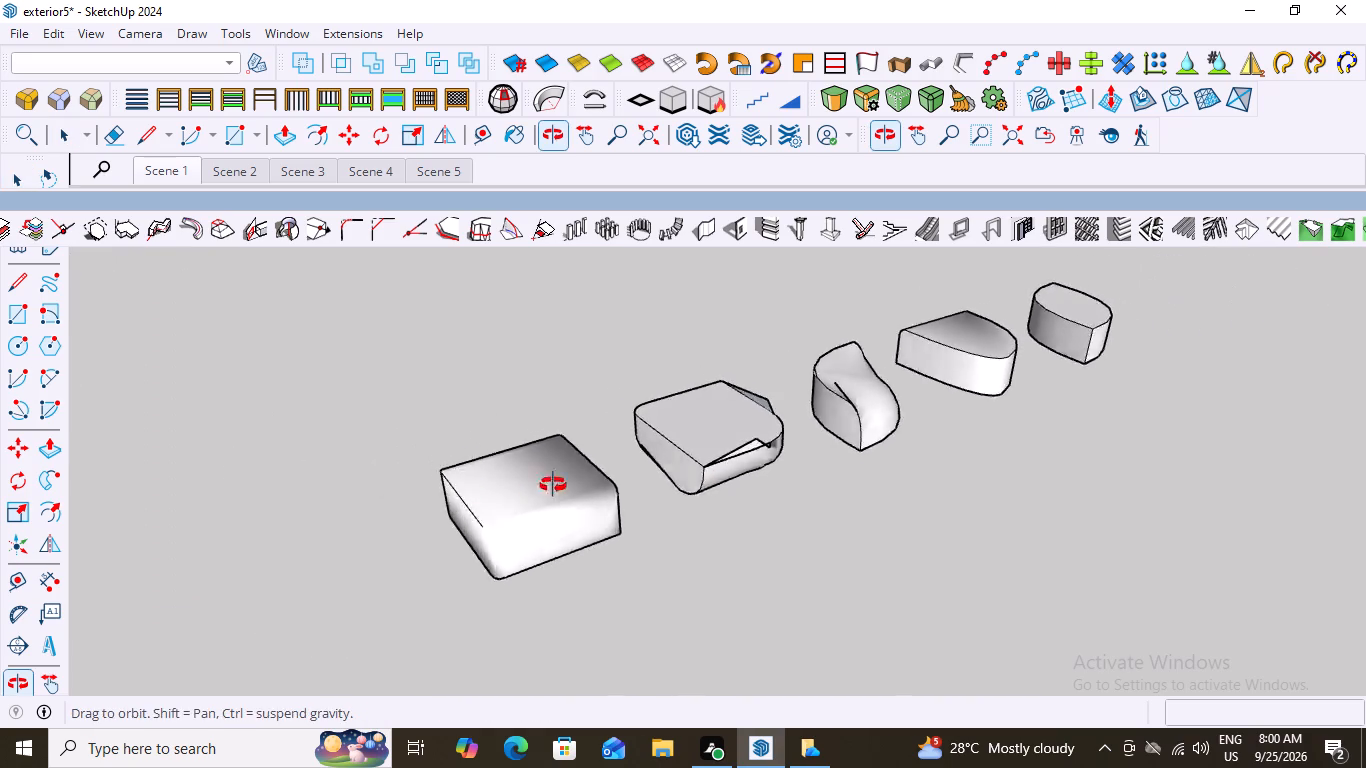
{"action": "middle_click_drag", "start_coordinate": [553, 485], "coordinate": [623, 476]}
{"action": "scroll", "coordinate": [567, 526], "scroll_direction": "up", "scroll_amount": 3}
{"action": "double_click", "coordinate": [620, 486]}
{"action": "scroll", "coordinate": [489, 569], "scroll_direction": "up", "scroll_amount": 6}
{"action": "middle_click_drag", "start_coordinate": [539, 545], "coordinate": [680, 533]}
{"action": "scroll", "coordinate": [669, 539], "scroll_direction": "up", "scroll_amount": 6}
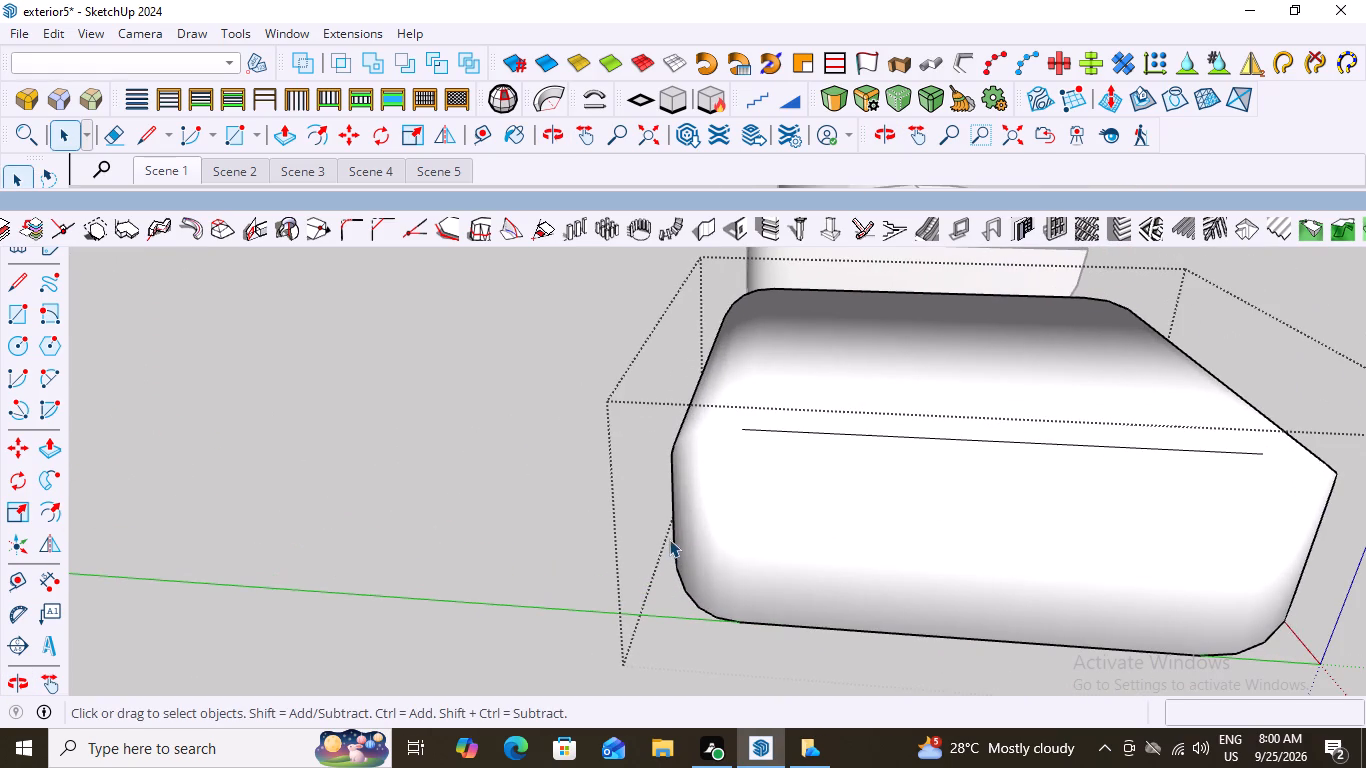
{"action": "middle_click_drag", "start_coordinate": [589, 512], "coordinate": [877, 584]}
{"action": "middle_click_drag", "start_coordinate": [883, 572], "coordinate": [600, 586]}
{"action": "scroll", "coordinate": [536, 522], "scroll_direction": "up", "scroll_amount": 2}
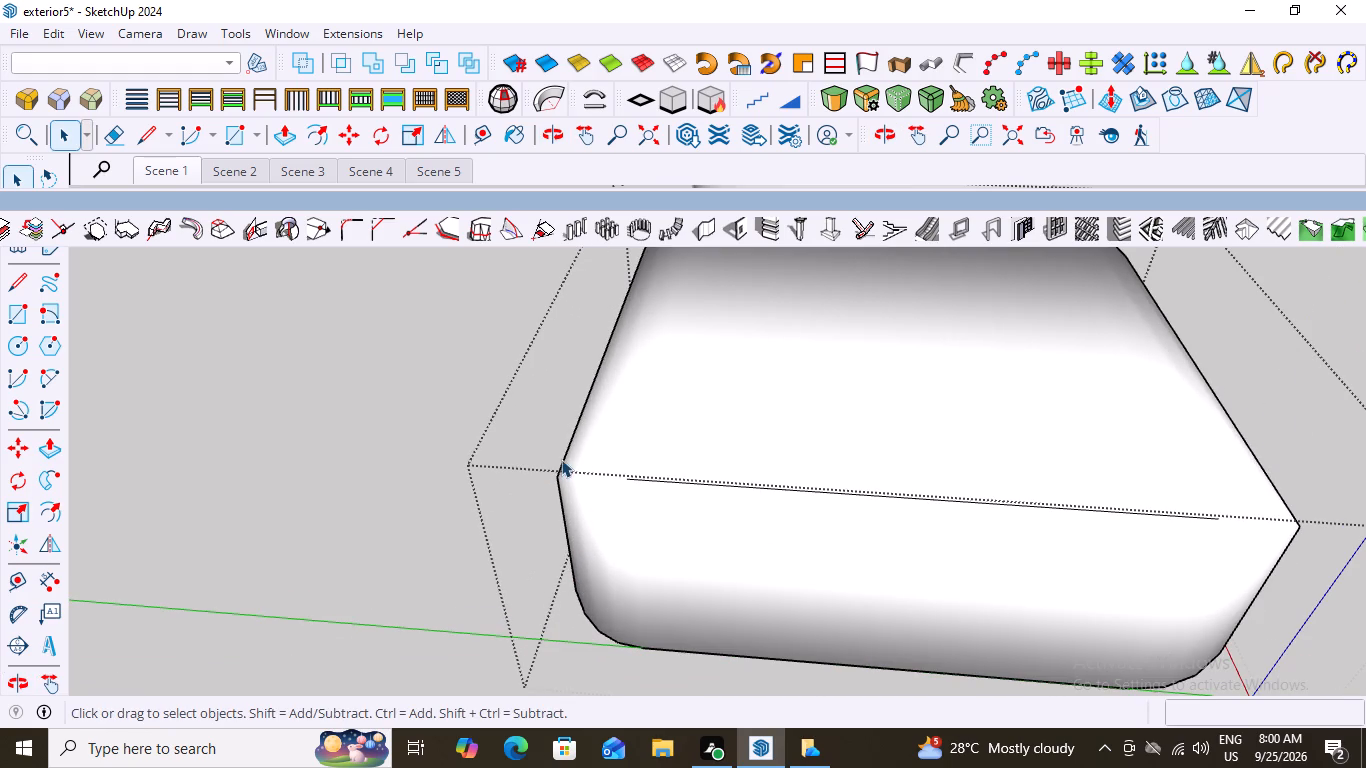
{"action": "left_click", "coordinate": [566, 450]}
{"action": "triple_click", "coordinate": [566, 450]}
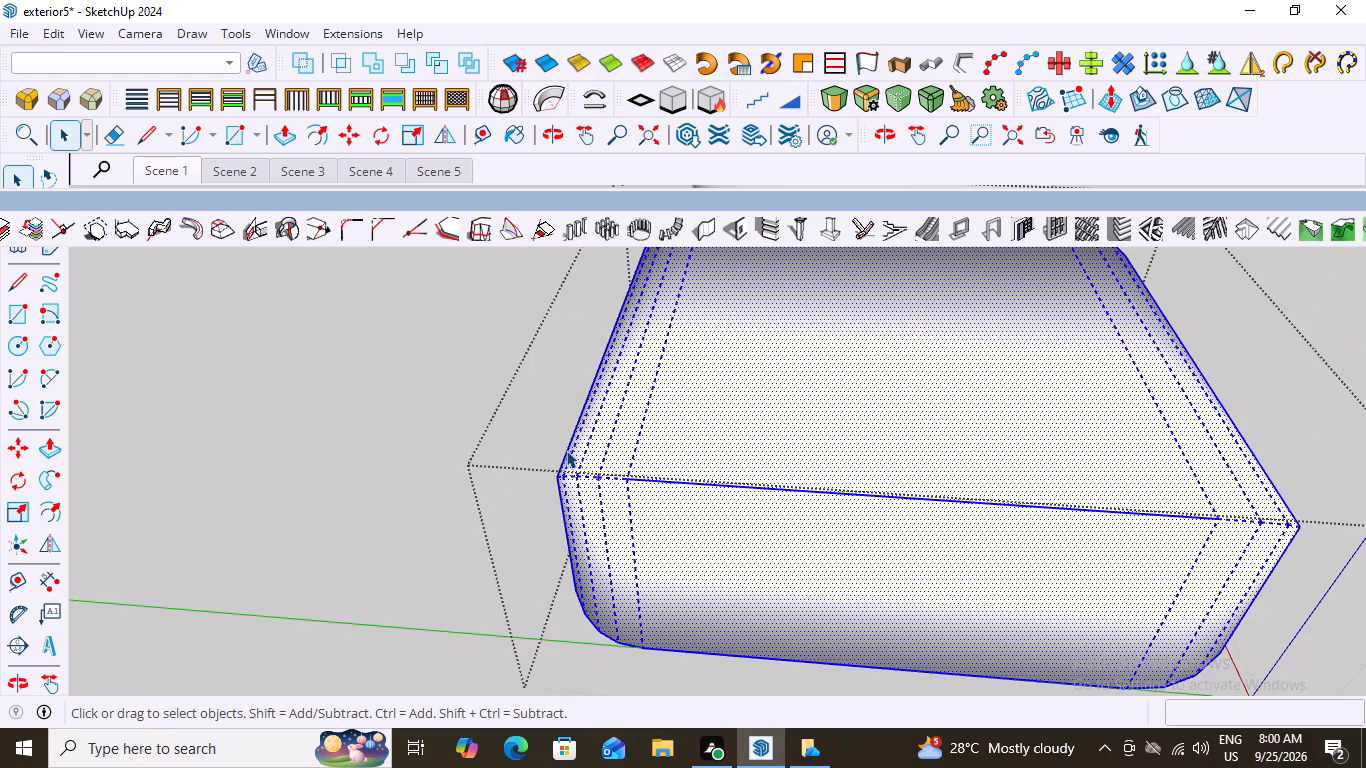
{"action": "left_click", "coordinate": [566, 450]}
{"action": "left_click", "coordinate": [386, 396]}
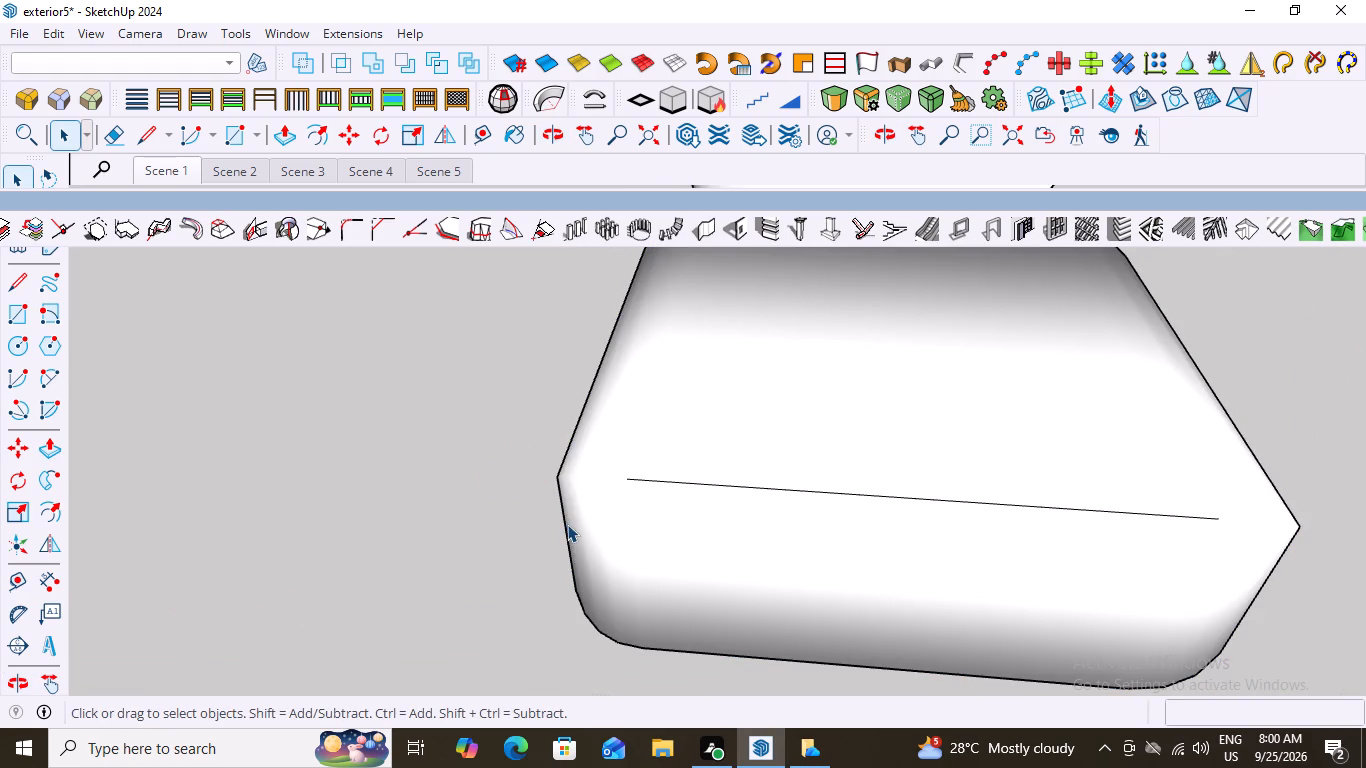
Open the group of the box nearest the house, select all its geometry, and round its remaining lengthwise edges with about 4' 6 3/4" offset and 6 segments.
{"action": "triple_click", "coordinate": [600, 490]}
{"action": "scroll", "coordinate": [541, 570], "scroll_direction": "up", "scroll_amount": 3}
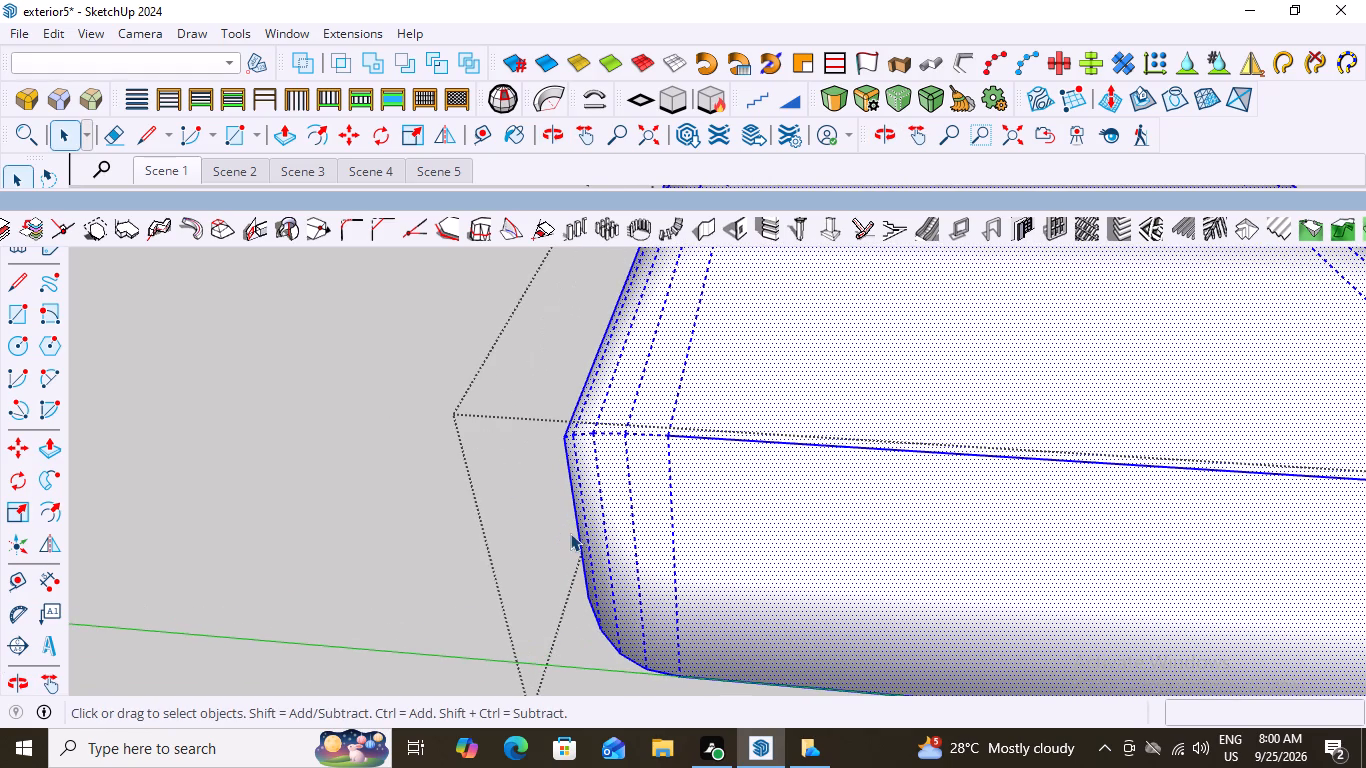
{"action": "left_click", "coordinate": [577, 533]}
{"action": "left_click", "coordinate": [577, 533]}
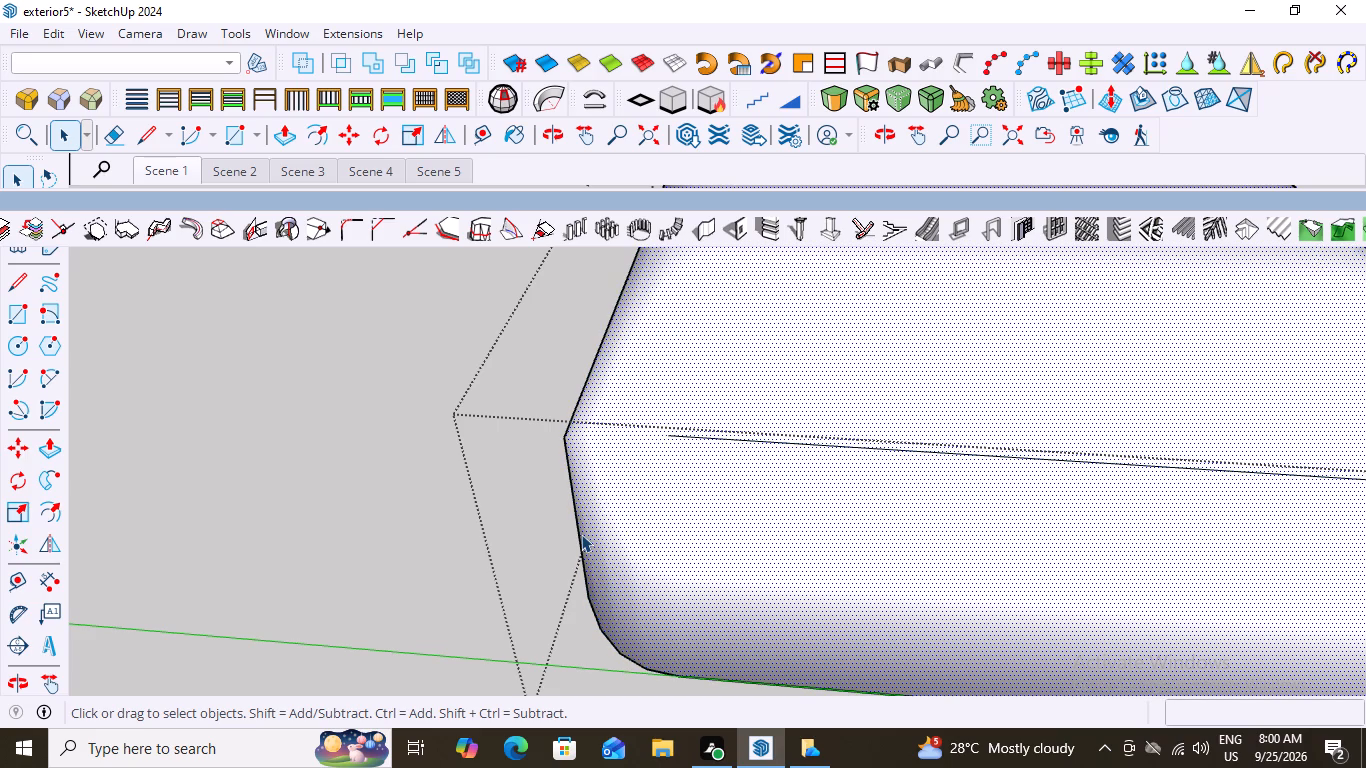
{"action": "left_click", "coordinate": [579, 532]}
{"action": "left_click", "coordinate": [579, 532]}
{"action": "left_click", "coordinate": [564, 446]}
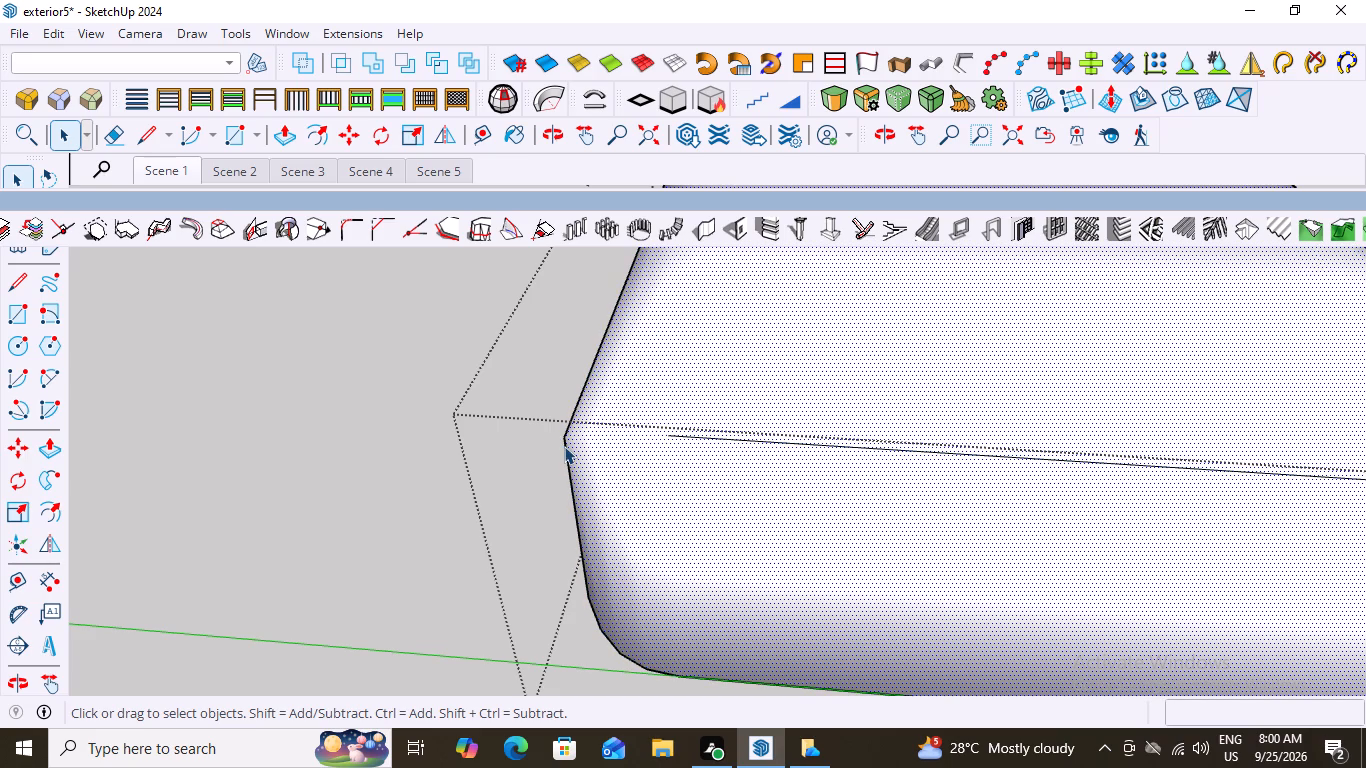
{"action": "double_click", "coordinate": [564, 446]}
{"action": "scroll", "coordinate": [661, 461], "scroll_direction": "down", "scroll_amount": 8}
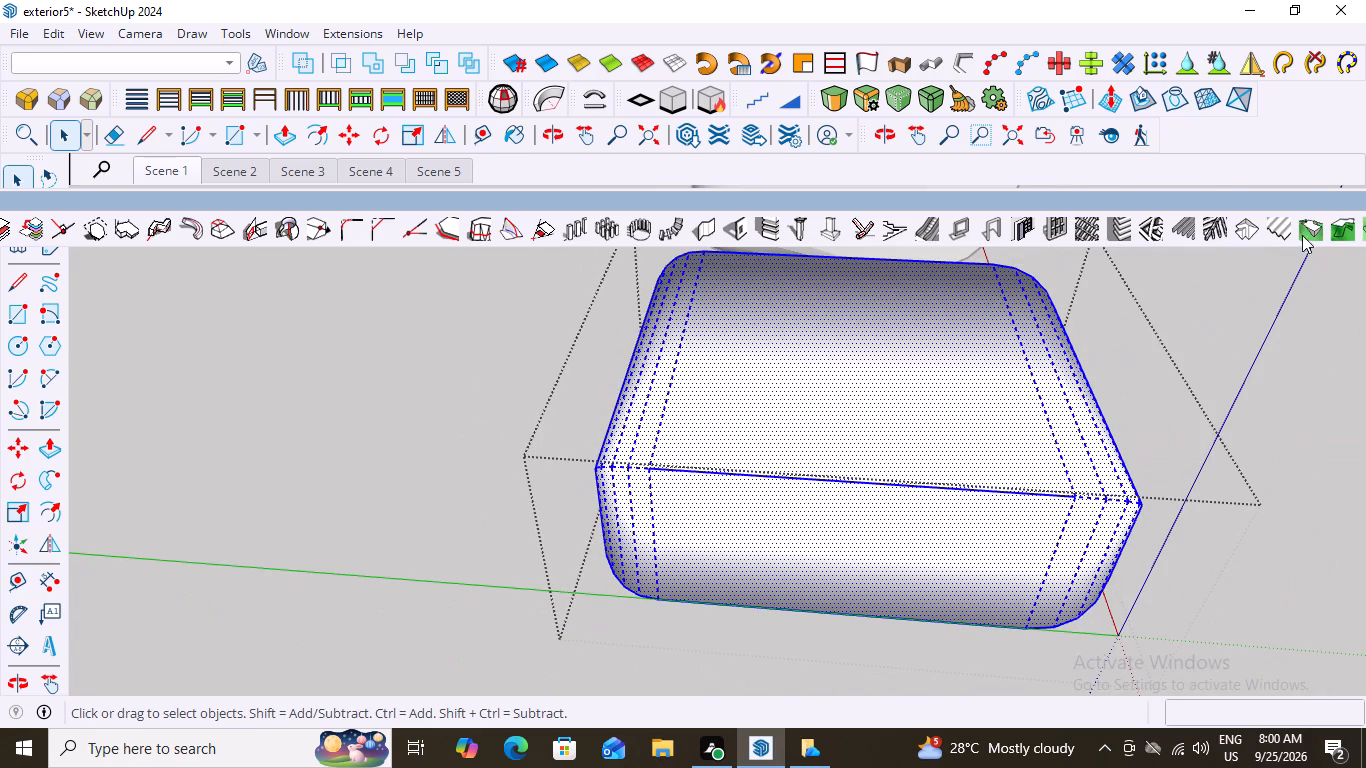
{"action": "double_click", "coordinate": [829, 99]}
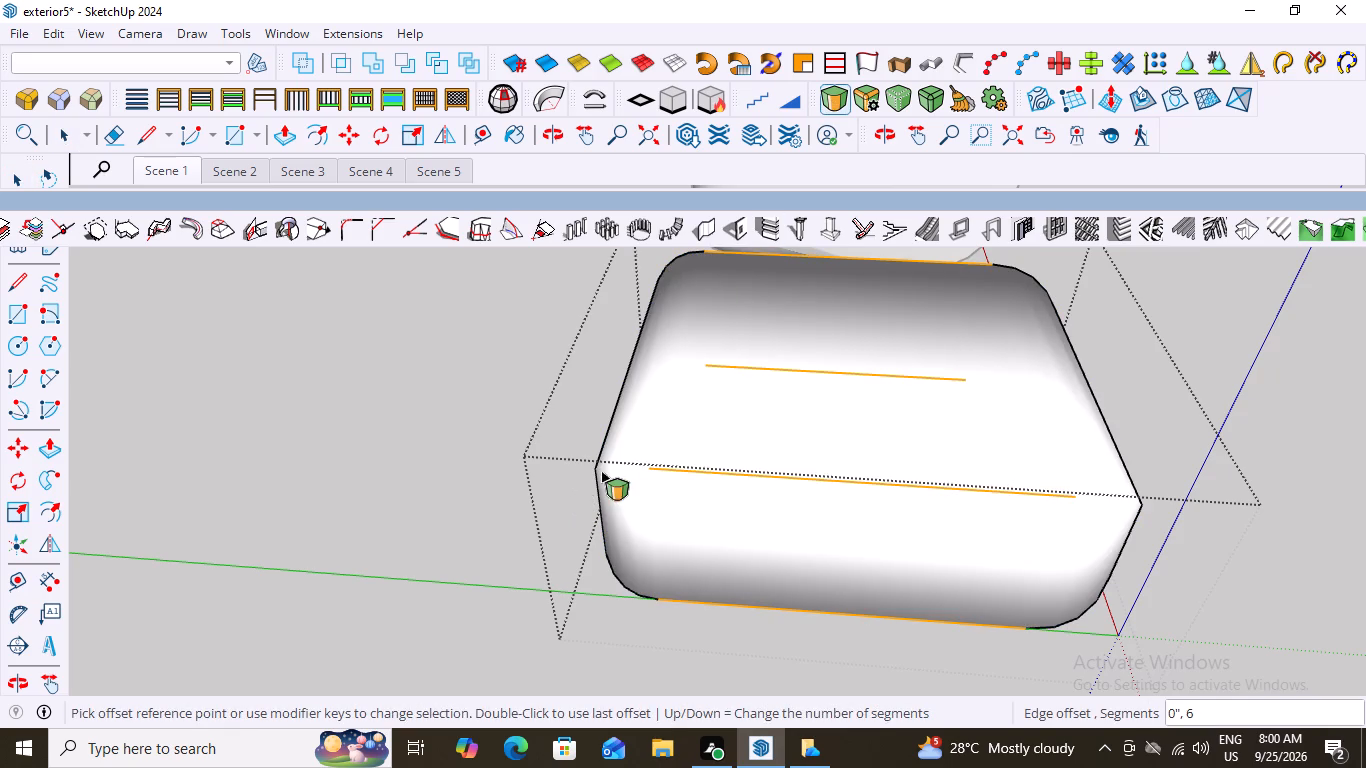
{"action": "left_click_drag", "start_coordinate": [695, 468], "coordinate": [701, 496]}
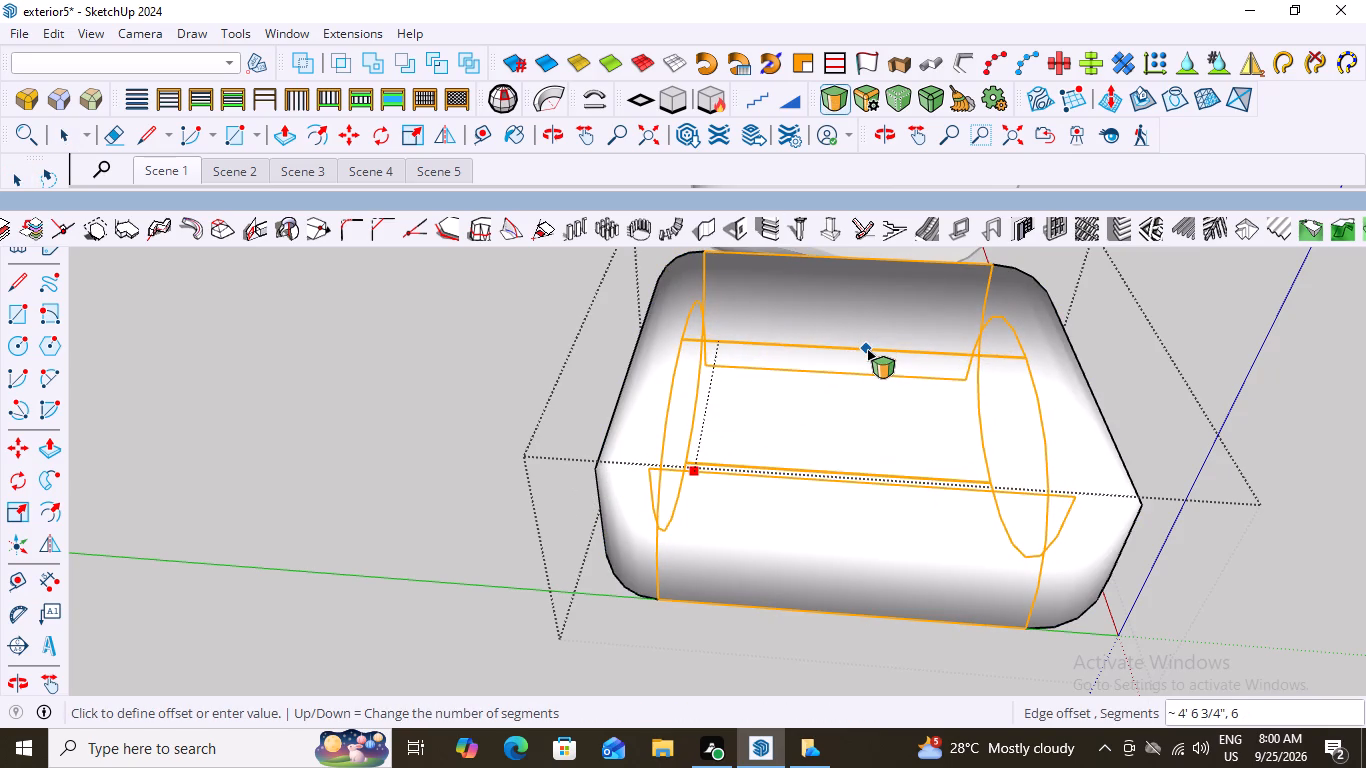
{"action": "left_click", "coordinate": [867, 349]}
{"action": "scroll", "coordinate": [776, 462], "scroll_direction": "down", "scroll_amount": 3}
{"action": "key", "text": "space"}
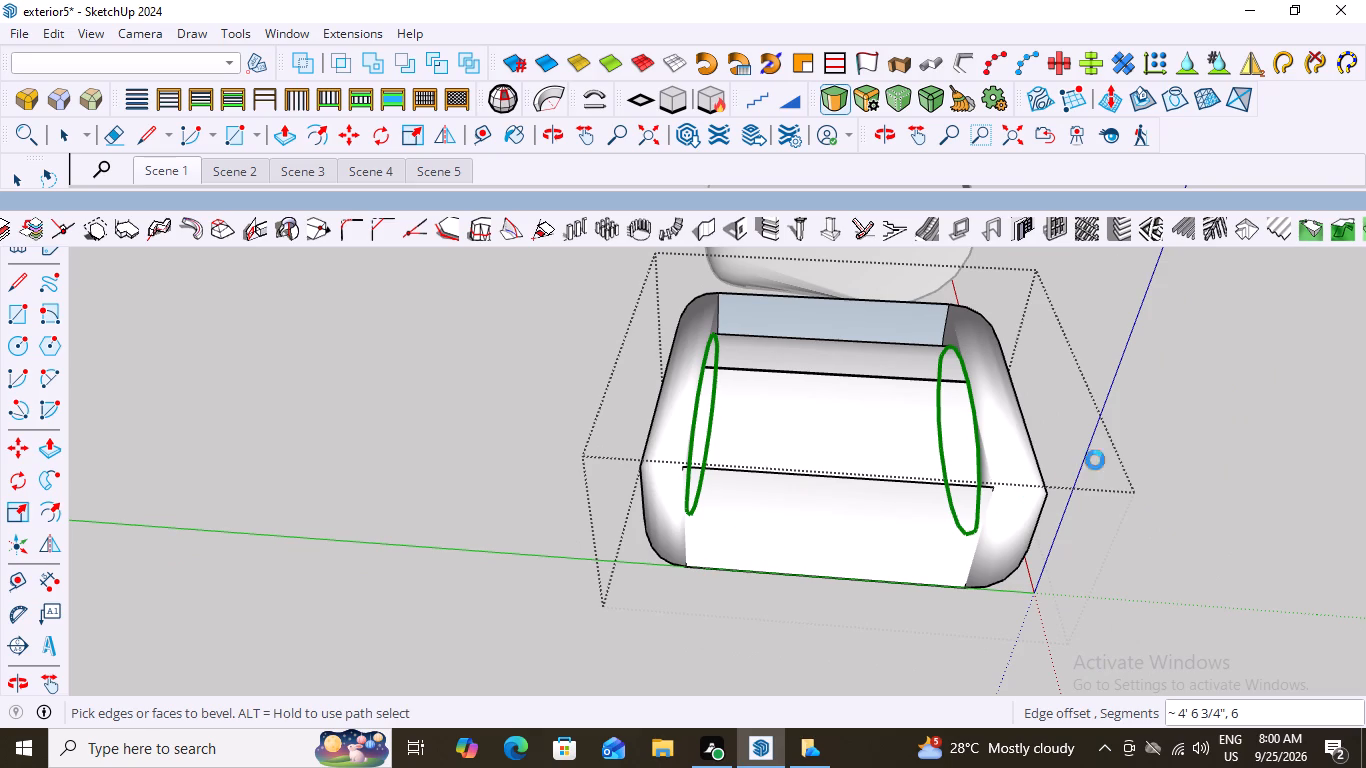
{"action": "left_click", "coordinate": [1204, 442]}
{"action": "middle_click_drag", "start_coordinate": [699, 542], "coordinate": [889, 625]}
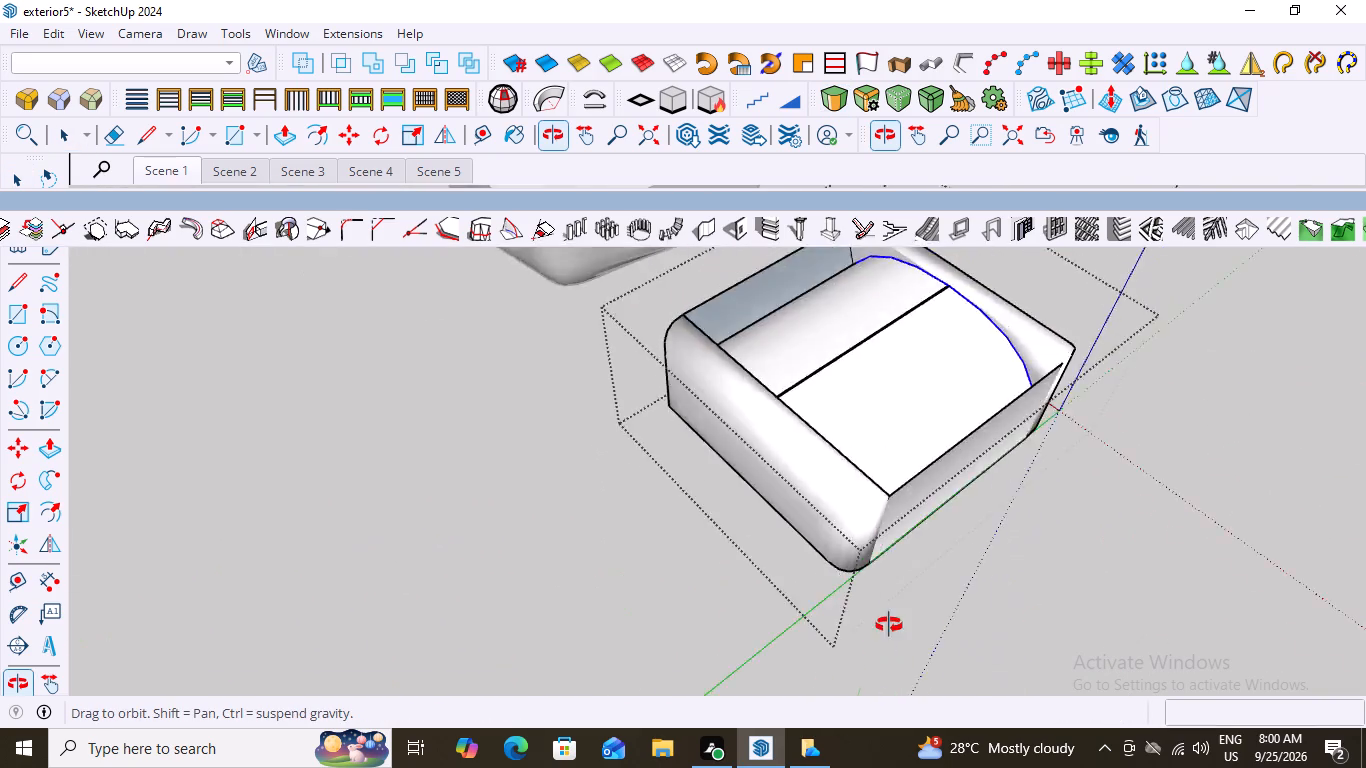
Examine the rounded edges and recessed top of the box nearest the house from several sides and from above.
{"action": "middle_click_drag", "start_coordinate": [889, 625], "coordinate": [279, 635]}
{"action": "scroll", "coordinate": [279, 631], "scroll_direction": "down", "scroll_amount": 1}
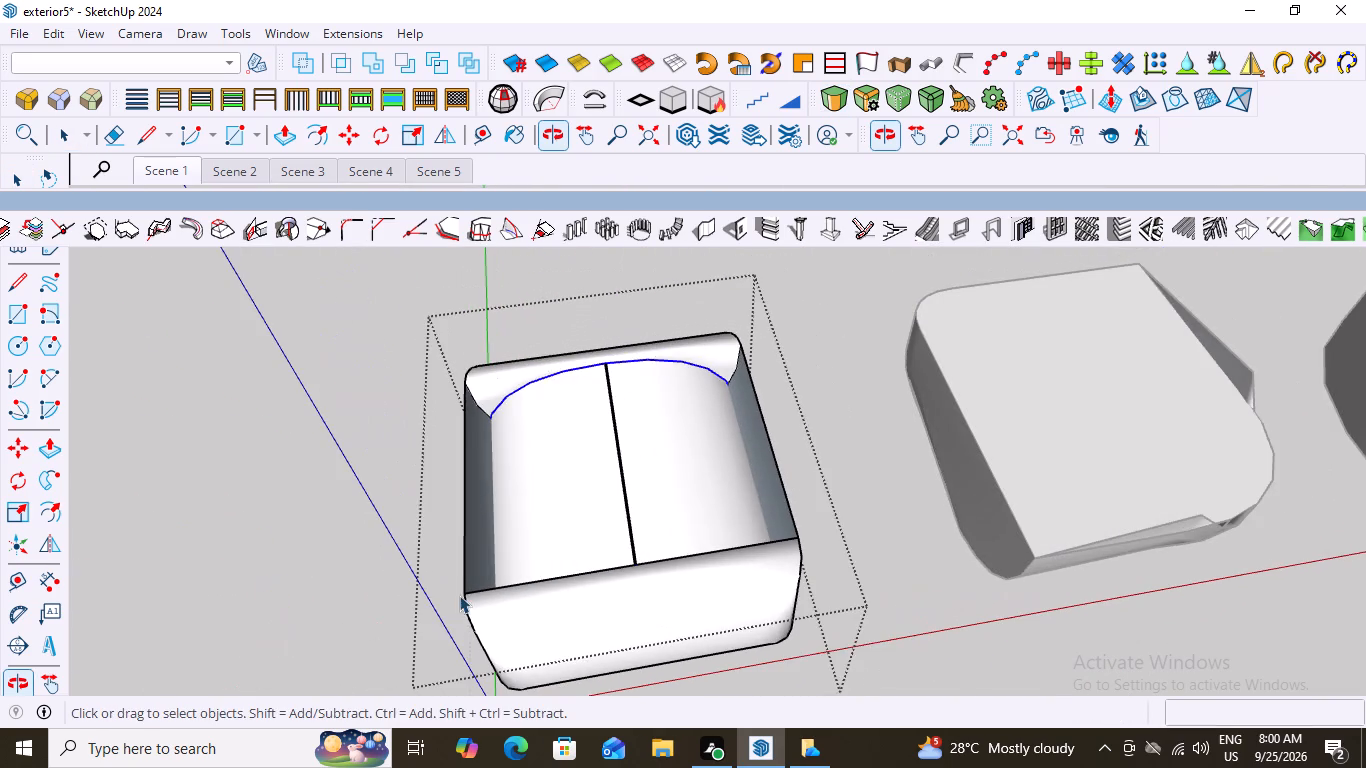
{"action": "scroll", "coordinate": [546, 506], "scroll_direction": "down", "scroll_amount": 3}
{"action": "middle_click_drag", "start_coordinate": [567, 505], "coordinate": [1090, 413]}
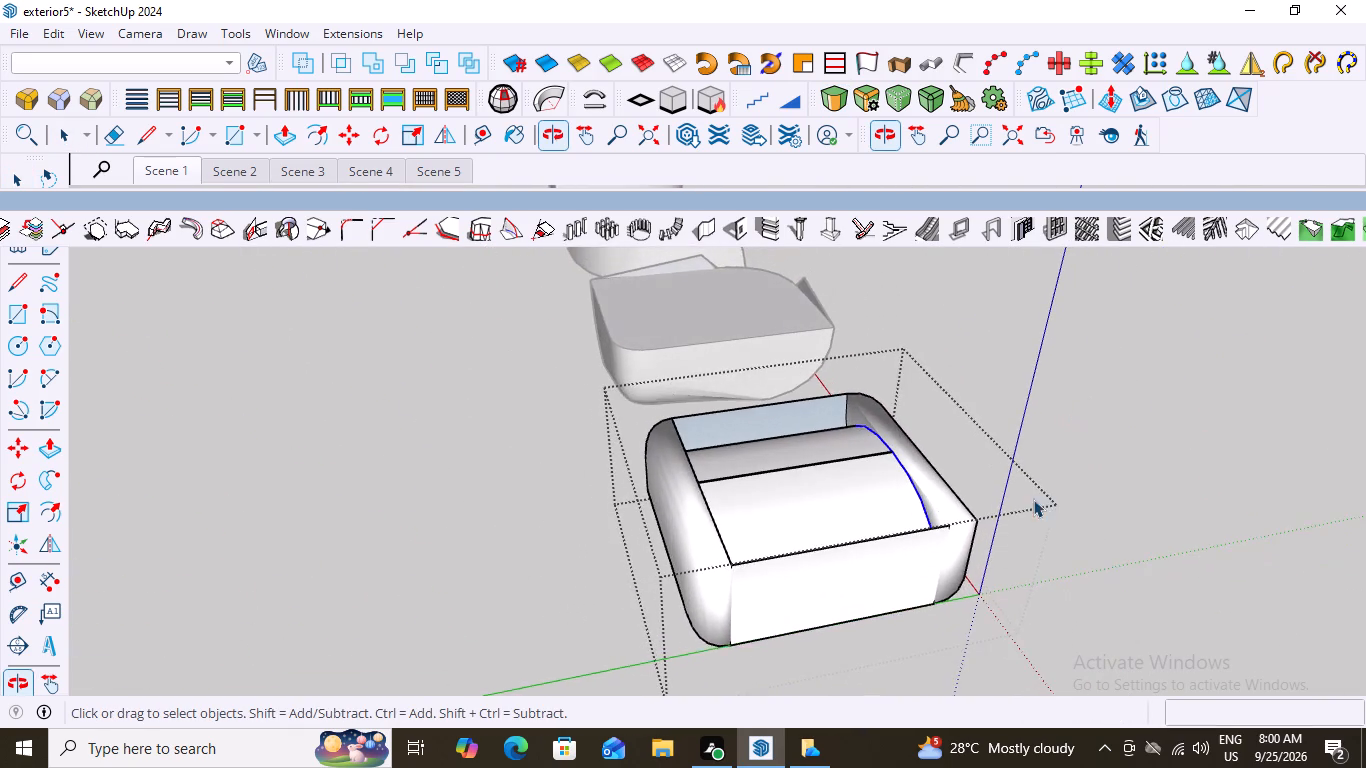
{"action": "scroll", "coordinate": [958, 549], "scroll_direction": "up", "scroll_amount": 5}
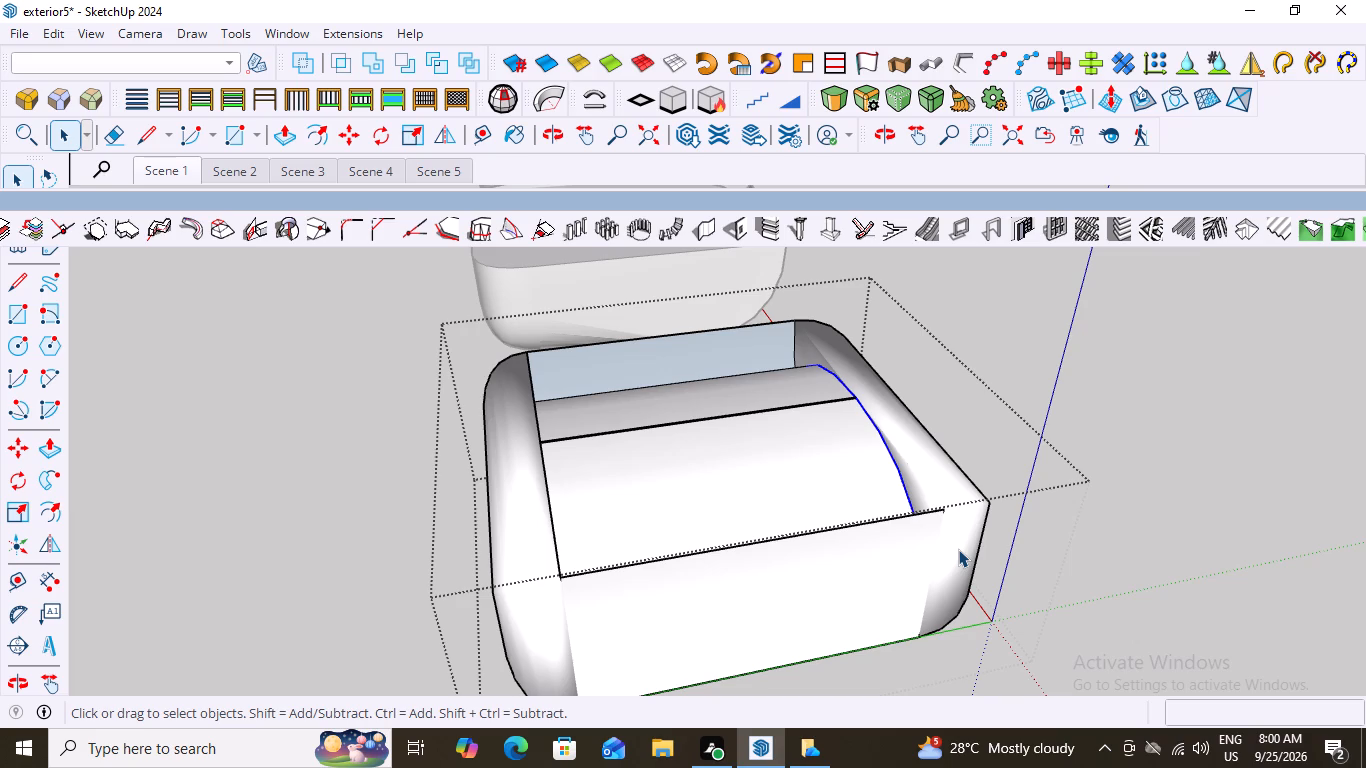
{"action": "scroll", "coordinate": [642, 339], "scroll_direction": "down", "scroll_amount": 6}
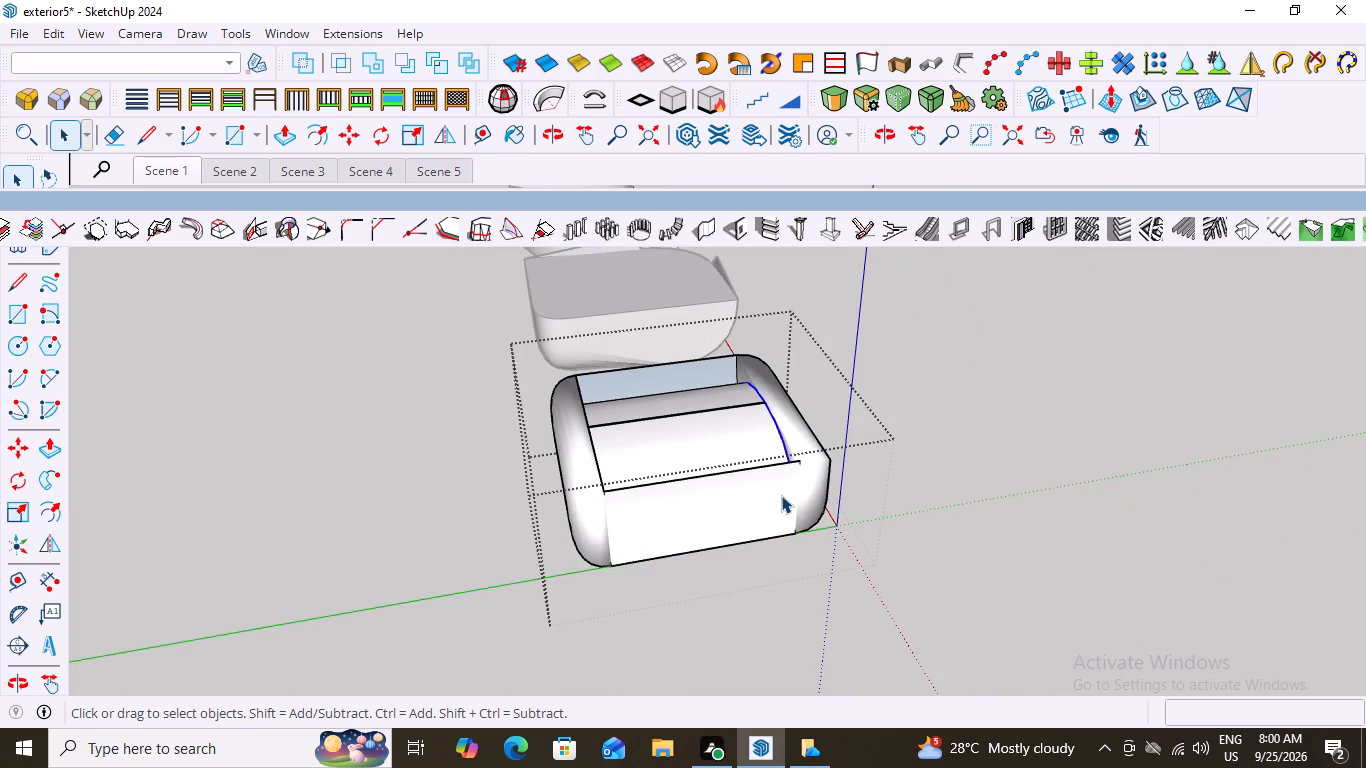
{"action": "scroll", "coordinate": [781, 495], "scroll_direction": "down", "scroll_amount": 4}
{"action": "middle_click_drag", "start_coordinate": [790, 552], "coordinate": [376, 585]}
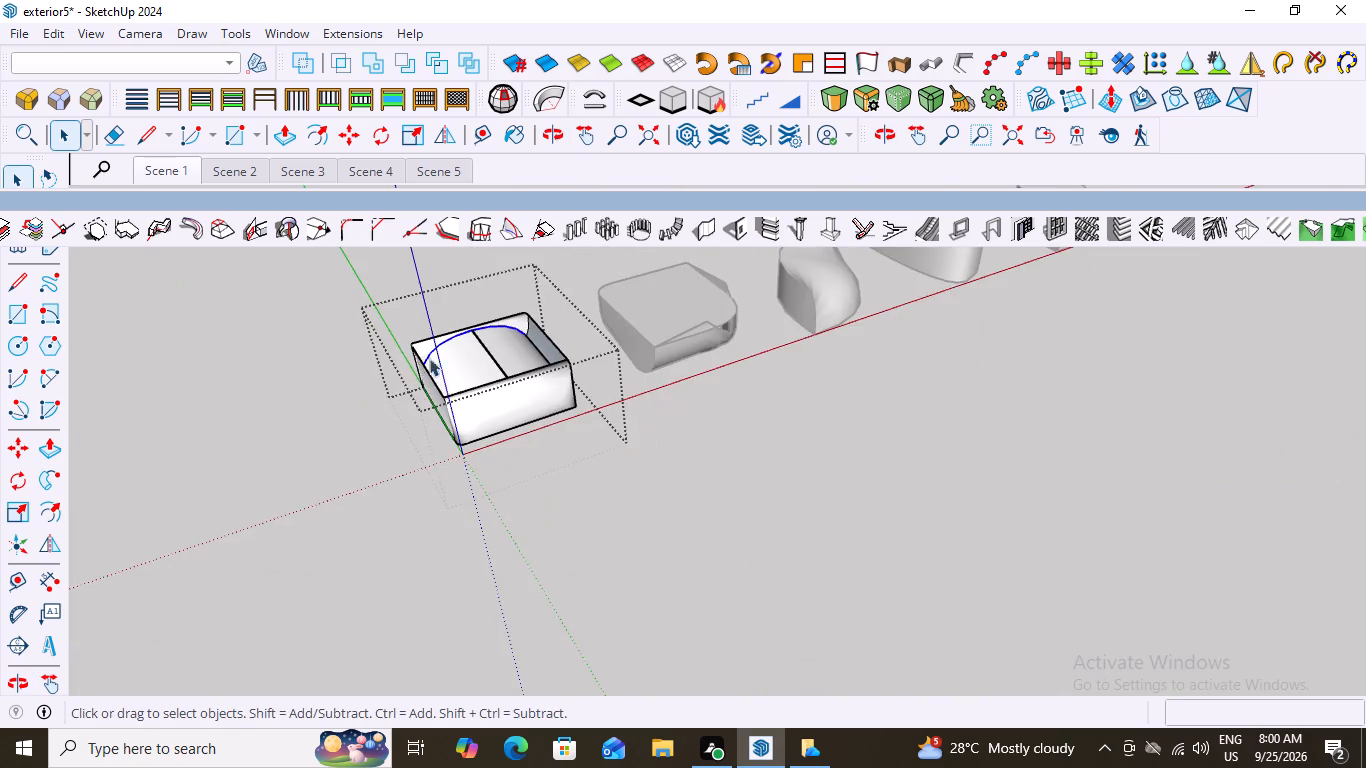
{"action": "scroll", "coordinate": [442, 345], "scroll_direction": "up", "scroll_amount": 7}
{"action": "scroll", "coordinate": [728, 534], "scroll_direction": "down", "scroll_amount": 4}
{"action": "middle_click_drag", "start_coordinate": [670, 490], "coordinate": [807, 555]}
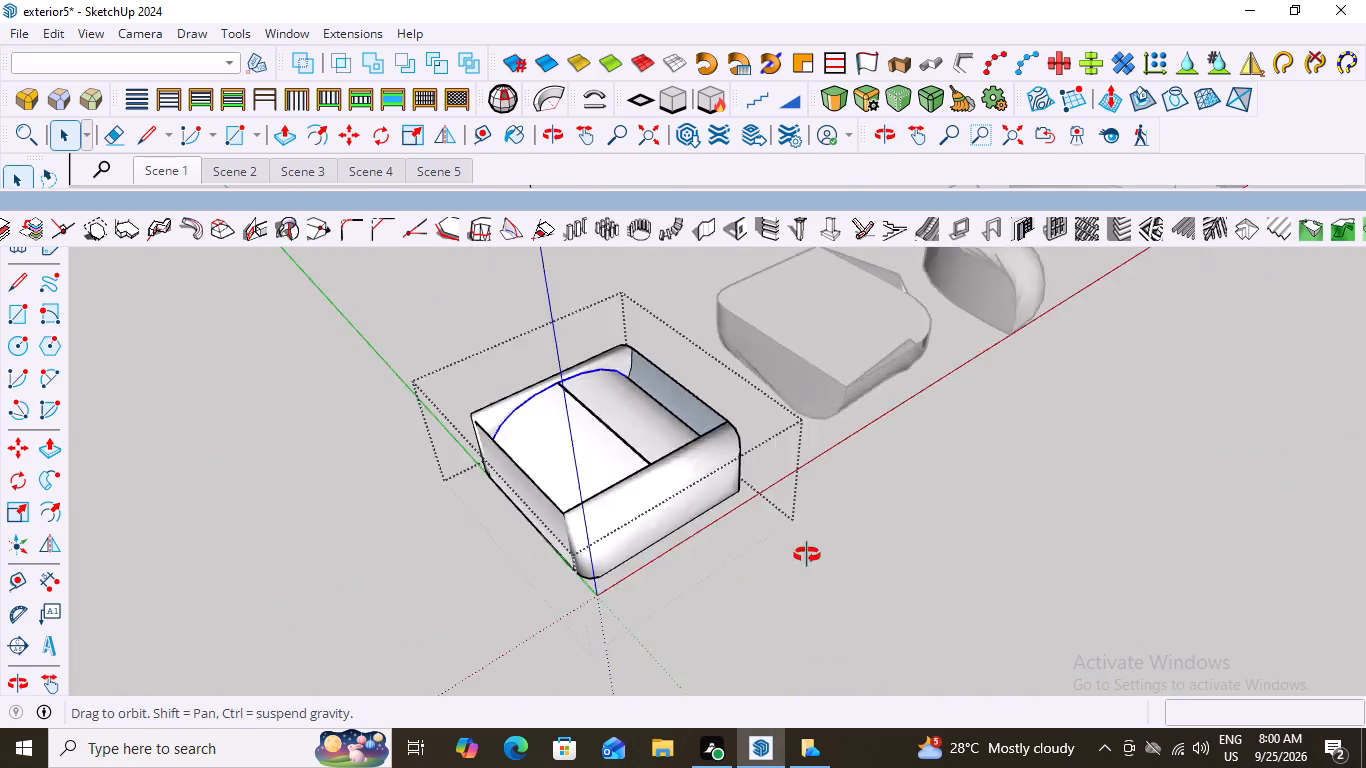
{"action": "middle_click_drag", "start_coordinate": [807, 555], "coordinate": [979, 598]}
{"action": "scroll", "coordinate": [949, 600], "scroll_direction": "down", "scroll_amount": 4}
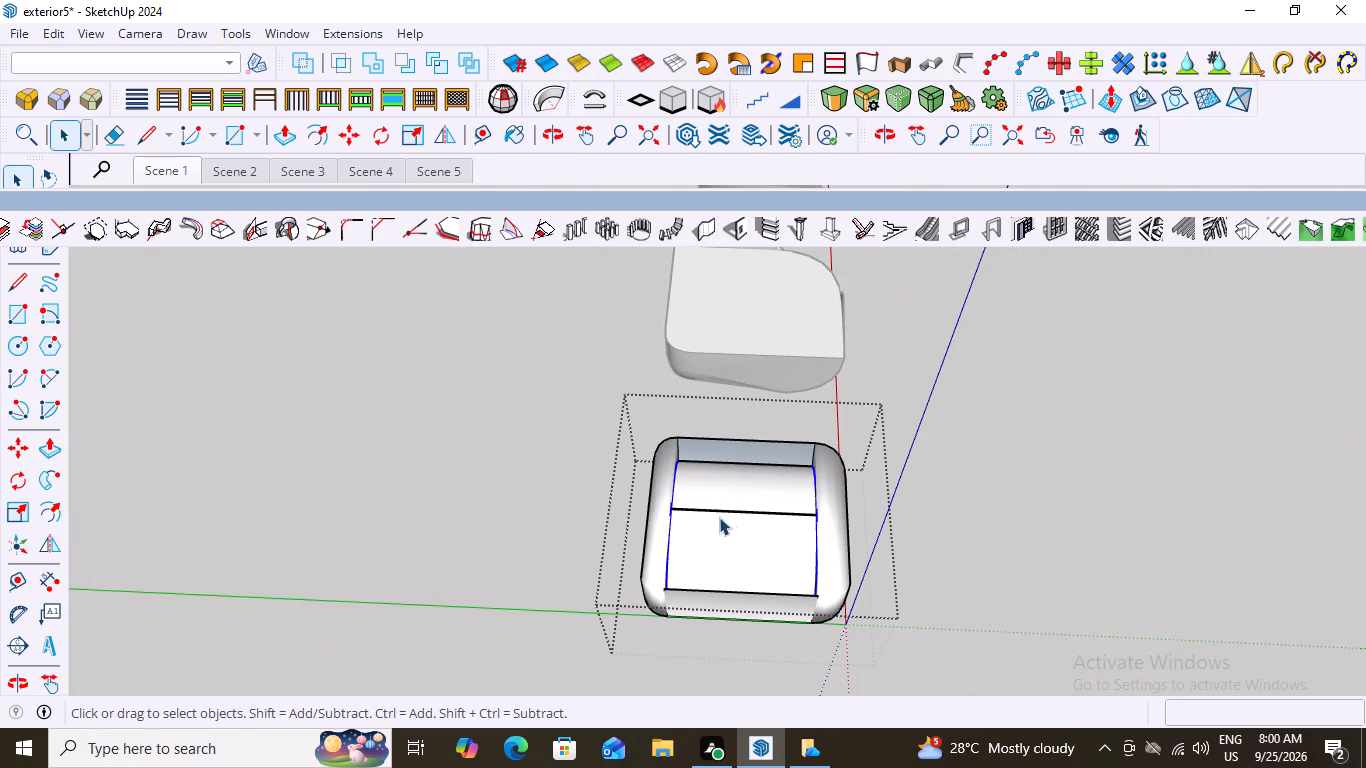
Close the group of the box nearest the house.
{"action": "key", "text": "space"}
{"action": "left_click", "coordinate": [1060, 477]}
Examine the closed box nearest the house alongside the neighbouring rounded boxes from above and from the side.
{"action": "scroll", "coordinate": [972, 505], "scroll_direction": "down", "scroll_amount": 2}
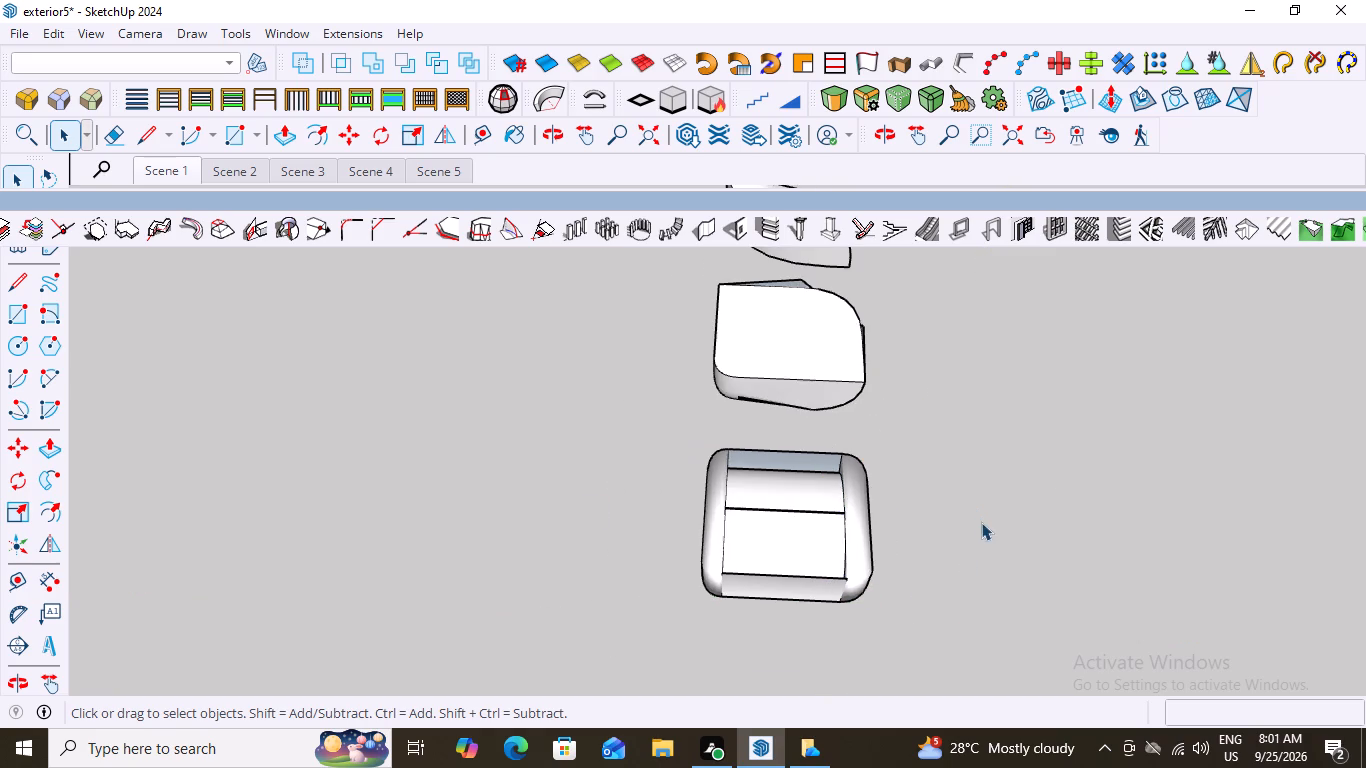
{"action": "middle_click_drag", "start_coordinate": [707, 591], "coordinate": [417, 542]}
{"action": "scroll", "coordinate": [417, 542], "scroll_direction": "up", "scroll_amount": 1}
{"action": "scroll", "coordinate": [761, 572], "scroll_direction": "up", "scroll_amount": 5}
{"action": "middle_click_drag", "start_coordinate": [761, 572], "coordinate": [617, 564]}
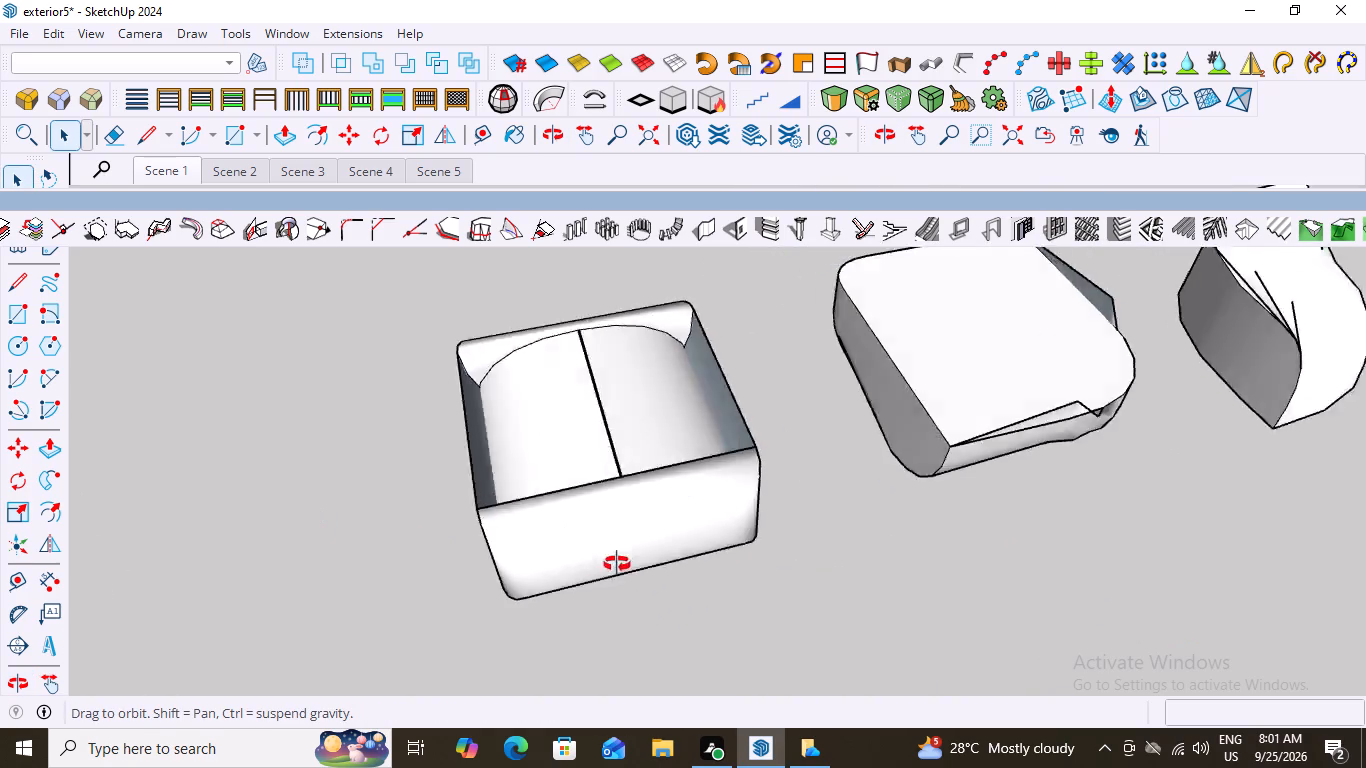
{"action": "middle_click_drag", "start_coordinate": [617, 564], "coordinate": [590, 501]}
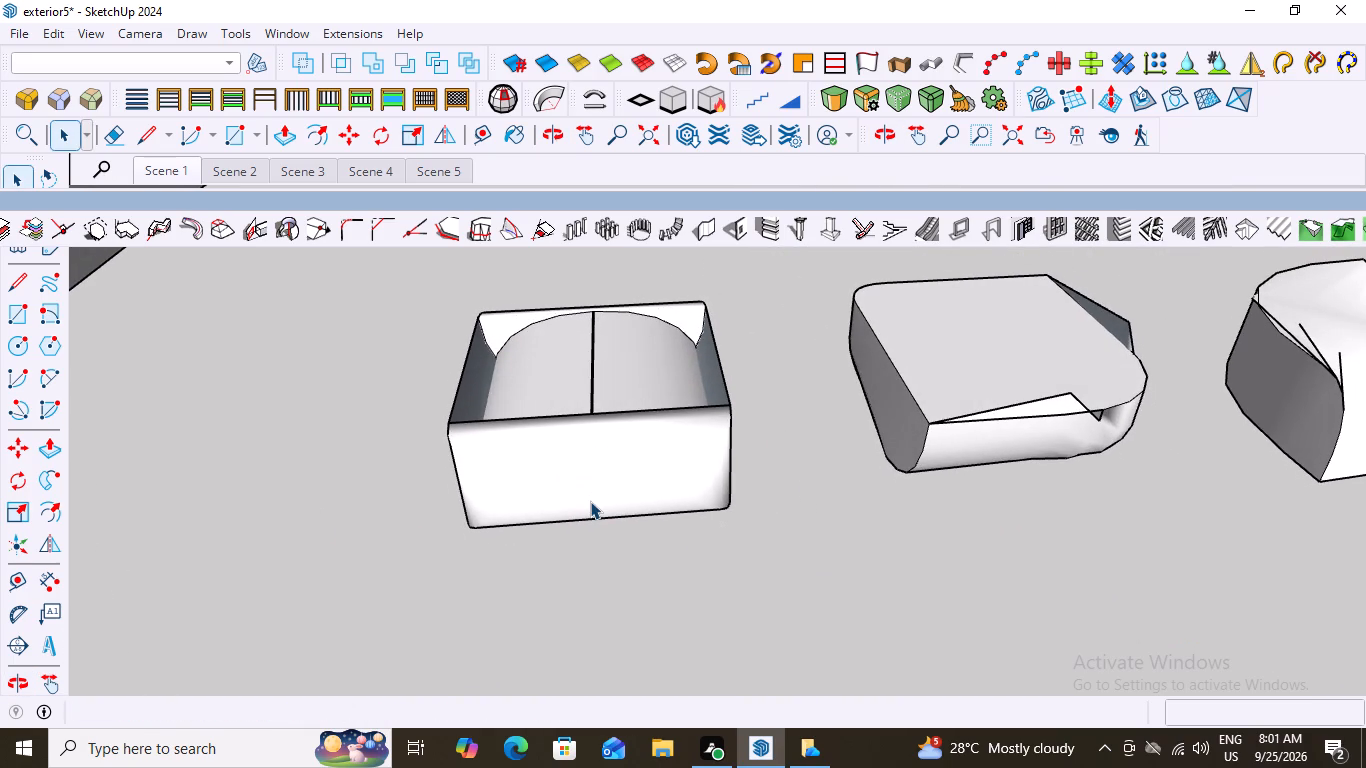
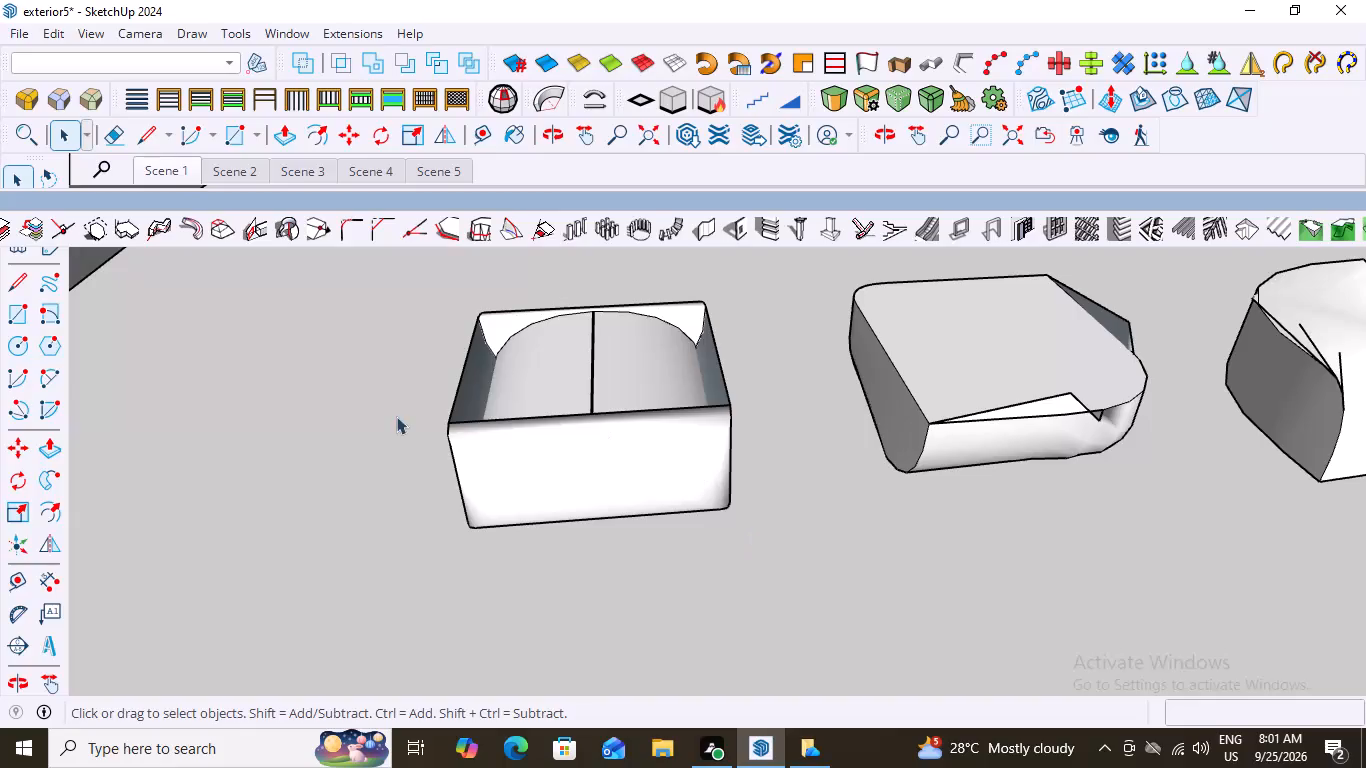
Select all five rounded demonstration boxes beside the house and delete them.
{"action": "scroll", "coordinate": [393, 489], "scroll_direction": "down", "scroll_amount": 12}
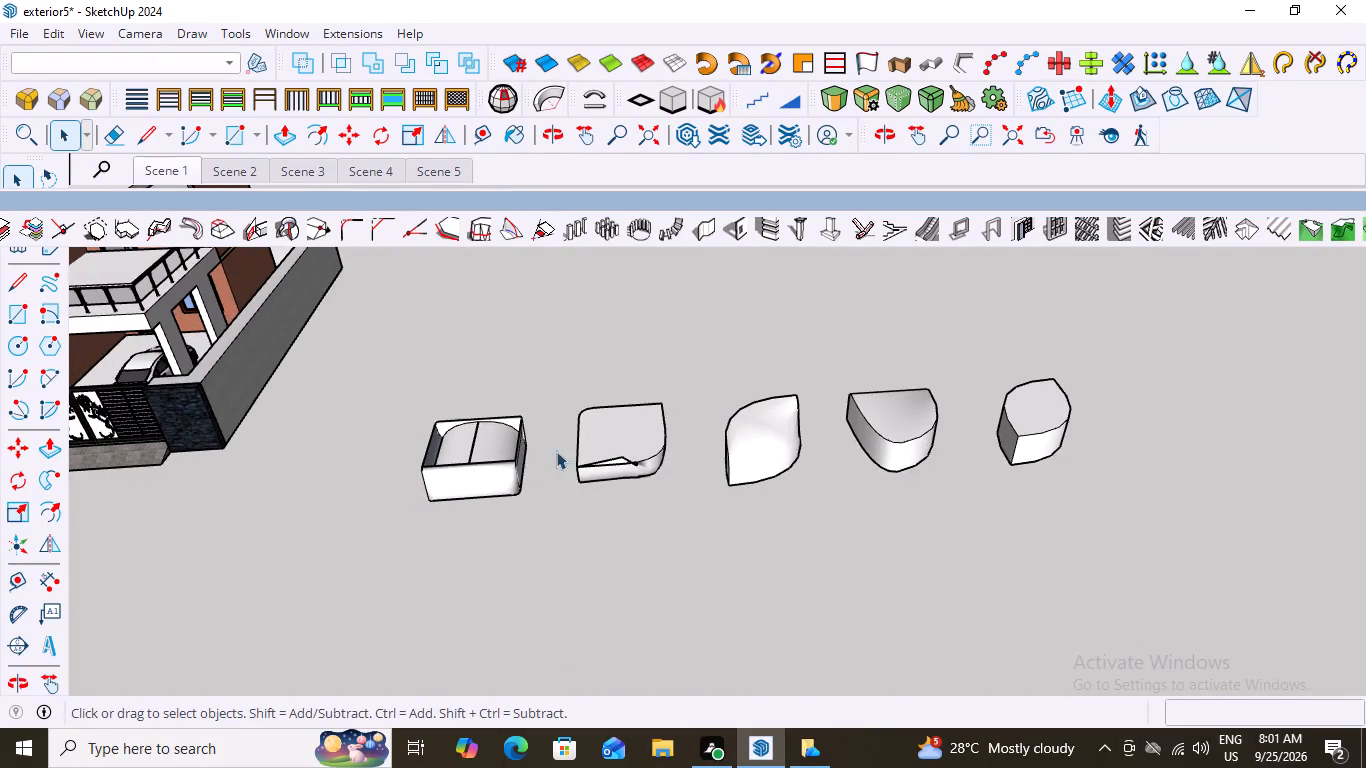
{"action": "middle_click_drag", "start_coordinate": [804, 436], "coordinate": [549, 390]}
{"action": "scroll", "coordinate": [560, 390], "scroll_direction": "up", "scroll_amount": 1}
{"action": "scroll", "coordinate": [560, 390], "scroll_direction": "down", "scroll_amount": 7}
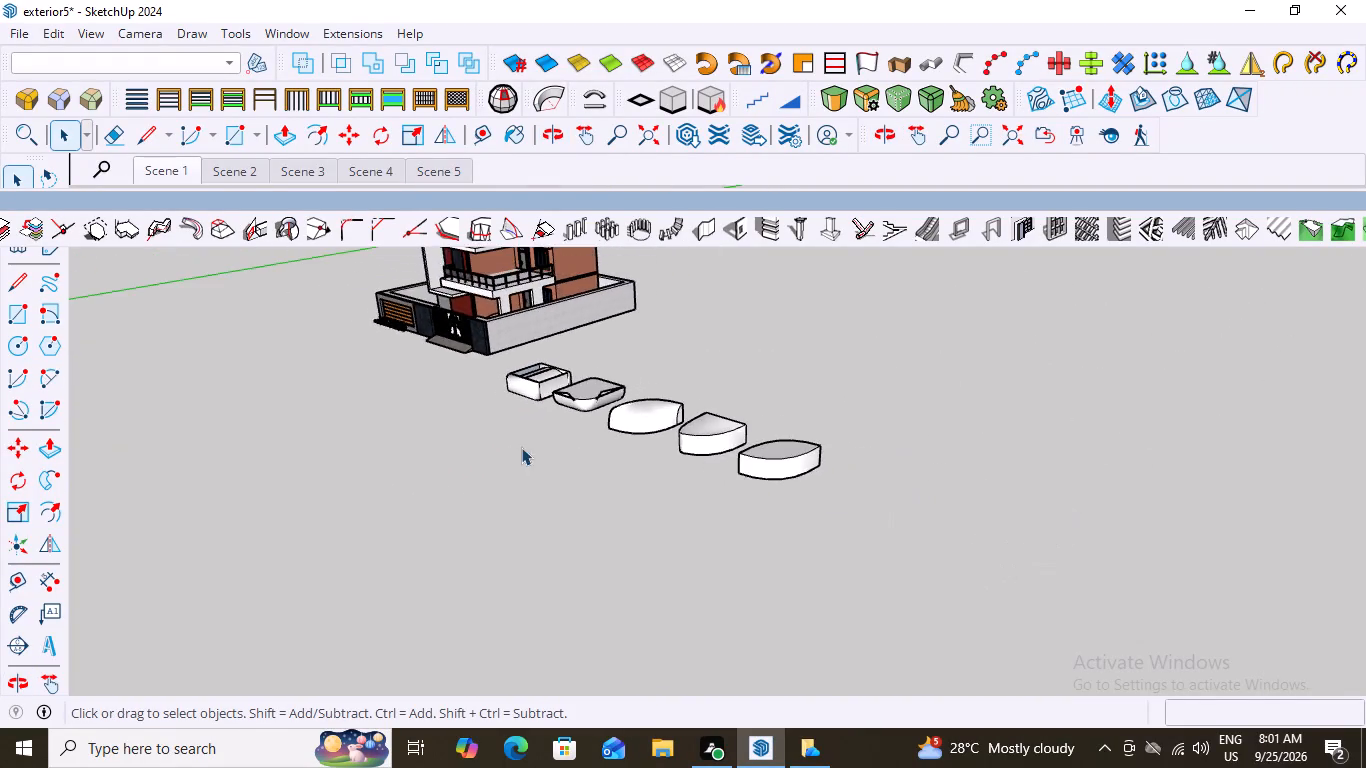
{"action": "middle_click_drag", "start_coordinate": [511, 451], "coordinate": [742, 499]}
{"action": "scroll", "coordinate": [738, 499], "scroll_direction": "down", "scroll_amount": 7}
{"action": "left_click_drag", "start_coordinate": [989, 384], "coordinate": [715, 557]}
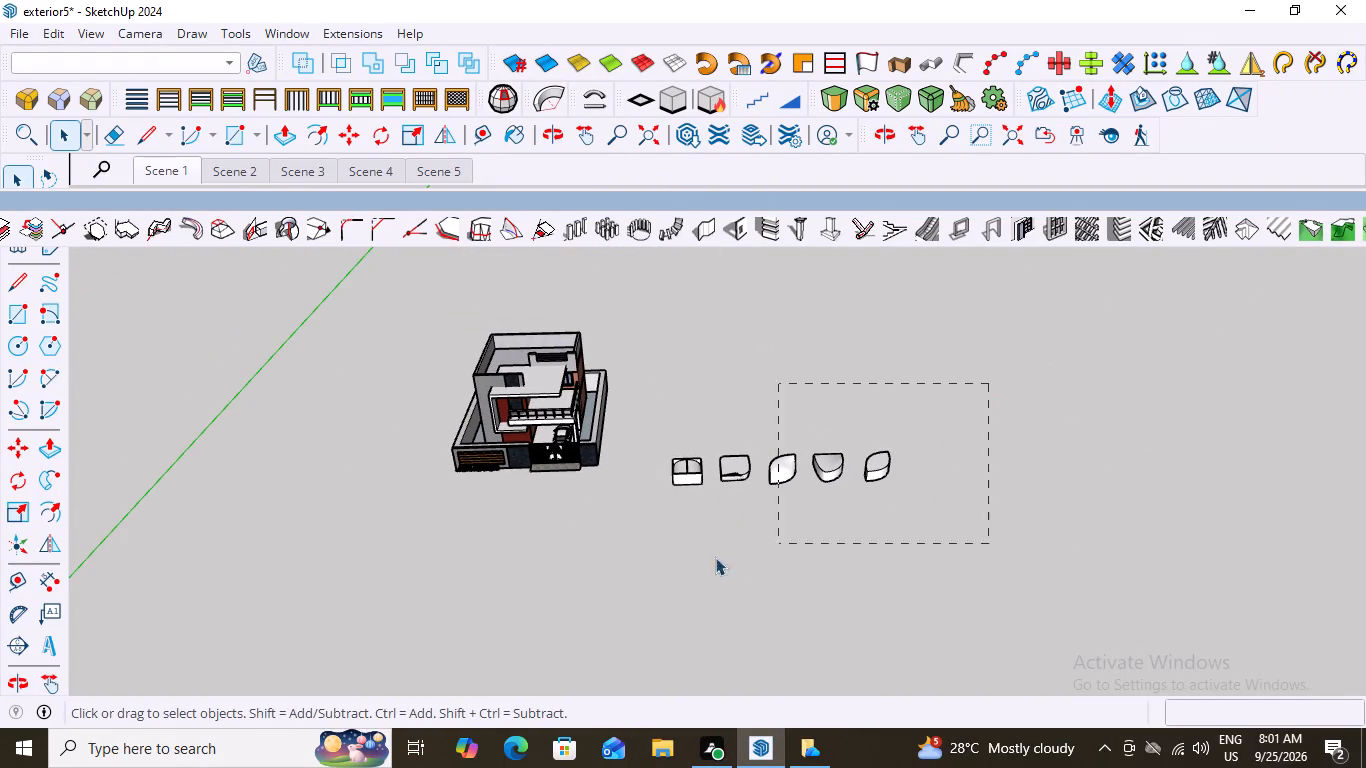
{"action": "left_click_drag", "start_coordinate": [715, 557], "coordinate": [666, 543]}
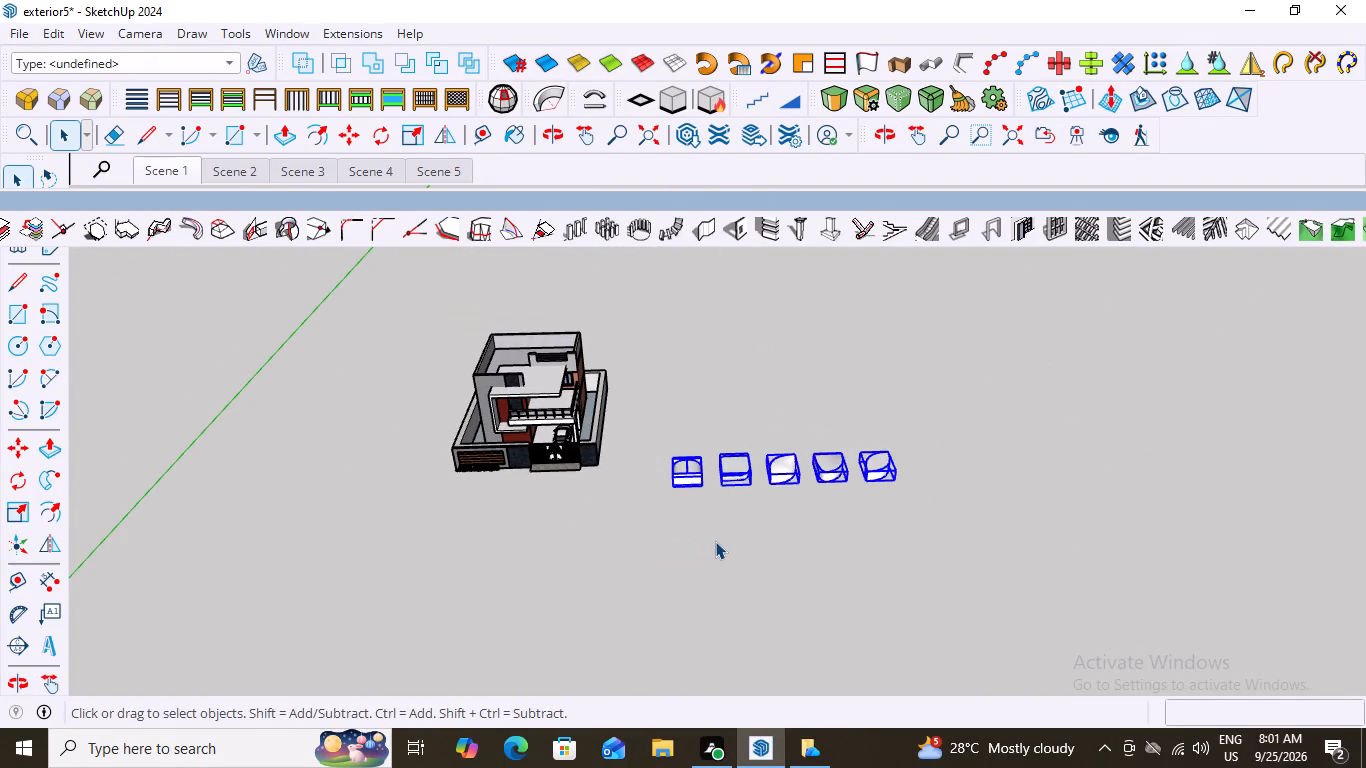
{"action": "key", "text": "Delete"}
Play the scene animation starting from Scene 1, end the playback, and return to the Scene 1 view.
{"action": "scroll", "coordinate": [489, 450], "scroll_direction": "up", "scroll_amount": 3}
{"action": "scroll", "coordinate": [489, 450], "scroll_direction": "down", "scroll_amount": 7}
{"action": "middle_click_drag", "start_coordinate": [444, 377], "coordinate": [447, 365]}
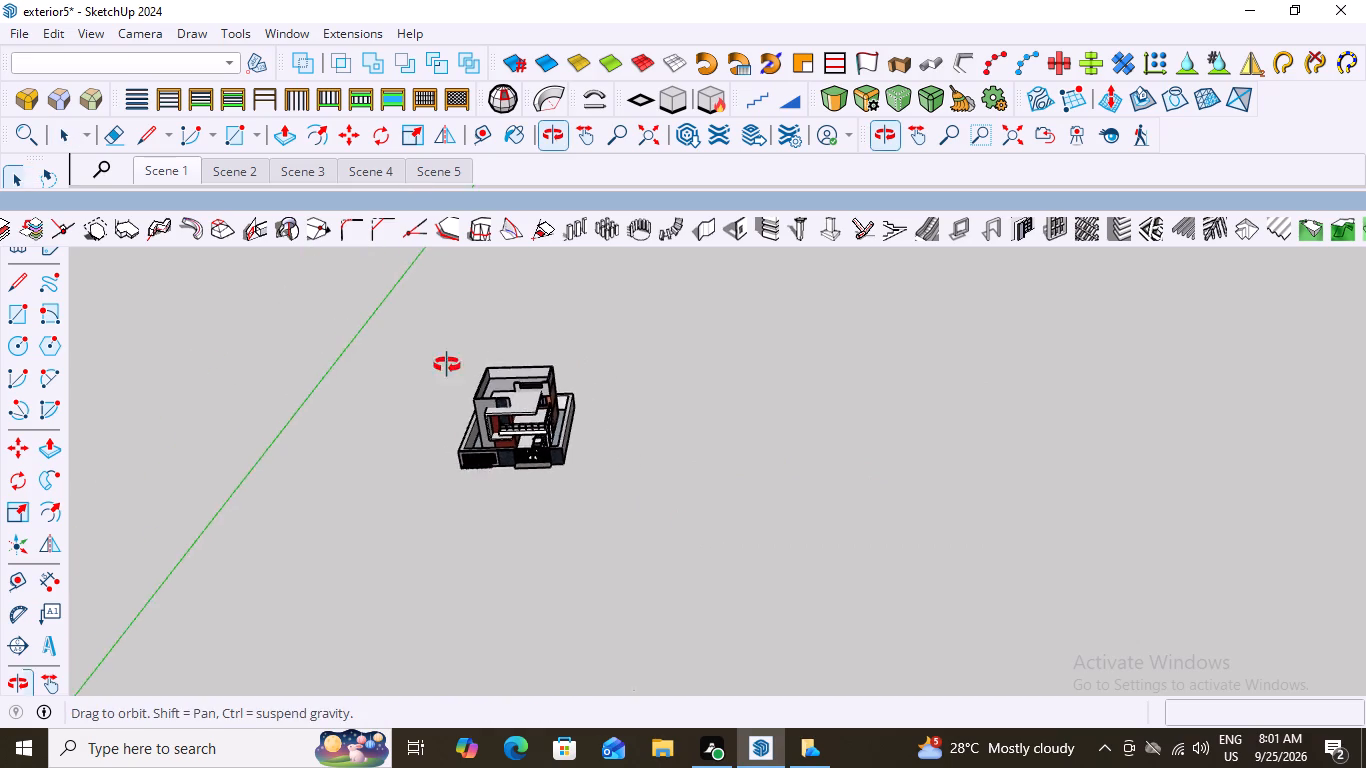
{"action": "middle_click_drag", "start_coordinate": [447, 365], "coordinate": [507, 272]}
{"action": "scroll", "coordinate": [466, 447], "scroll_direction": "up", "scroll_amount": 2}
{"action": "middle_click_drag", "start_coordinate": [362, 446], "coordinate": [300, 419]}
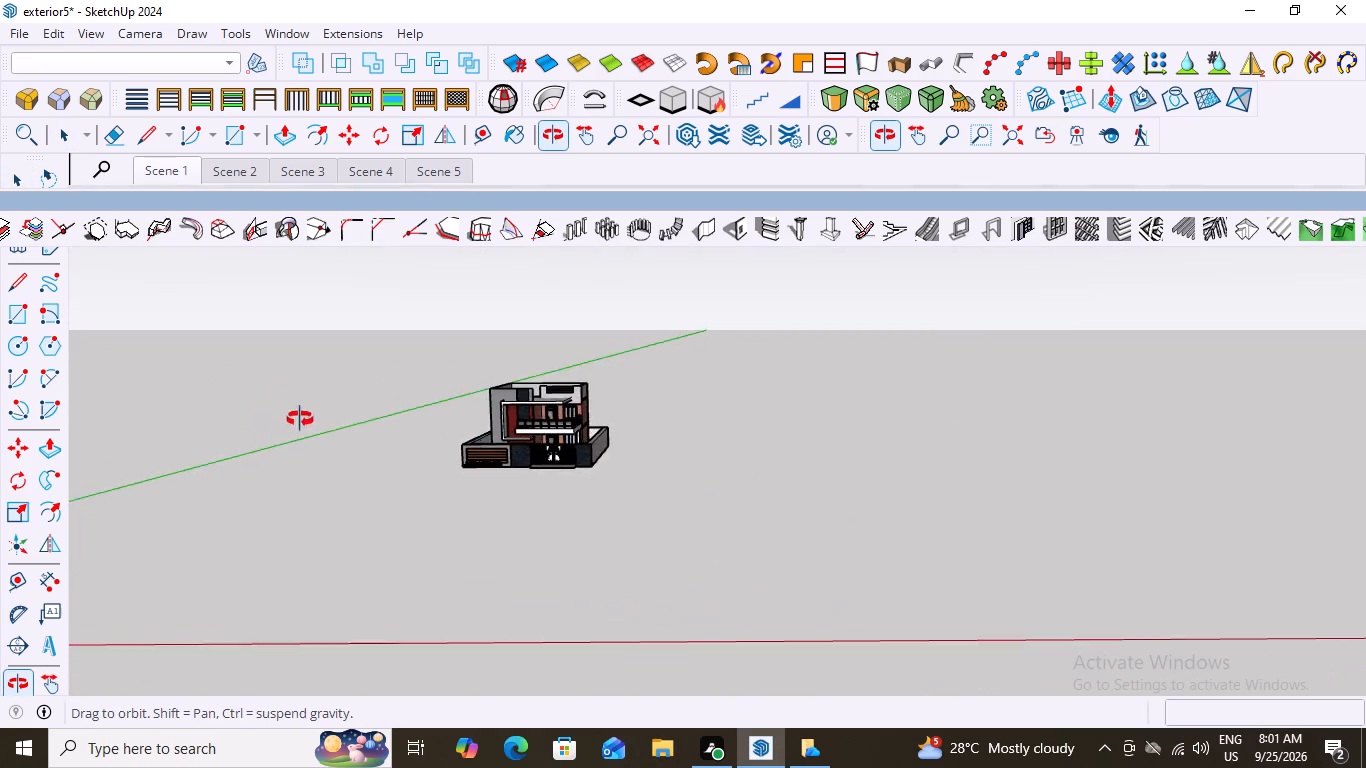
{"action": "middle_click_drag", "start_coordinate": [300, 419], "coordinate": [324, 437]}
{"action": "scroll", "coordinate": [434, 405], "scroll_direction": "up", "scroll_amount": 6}
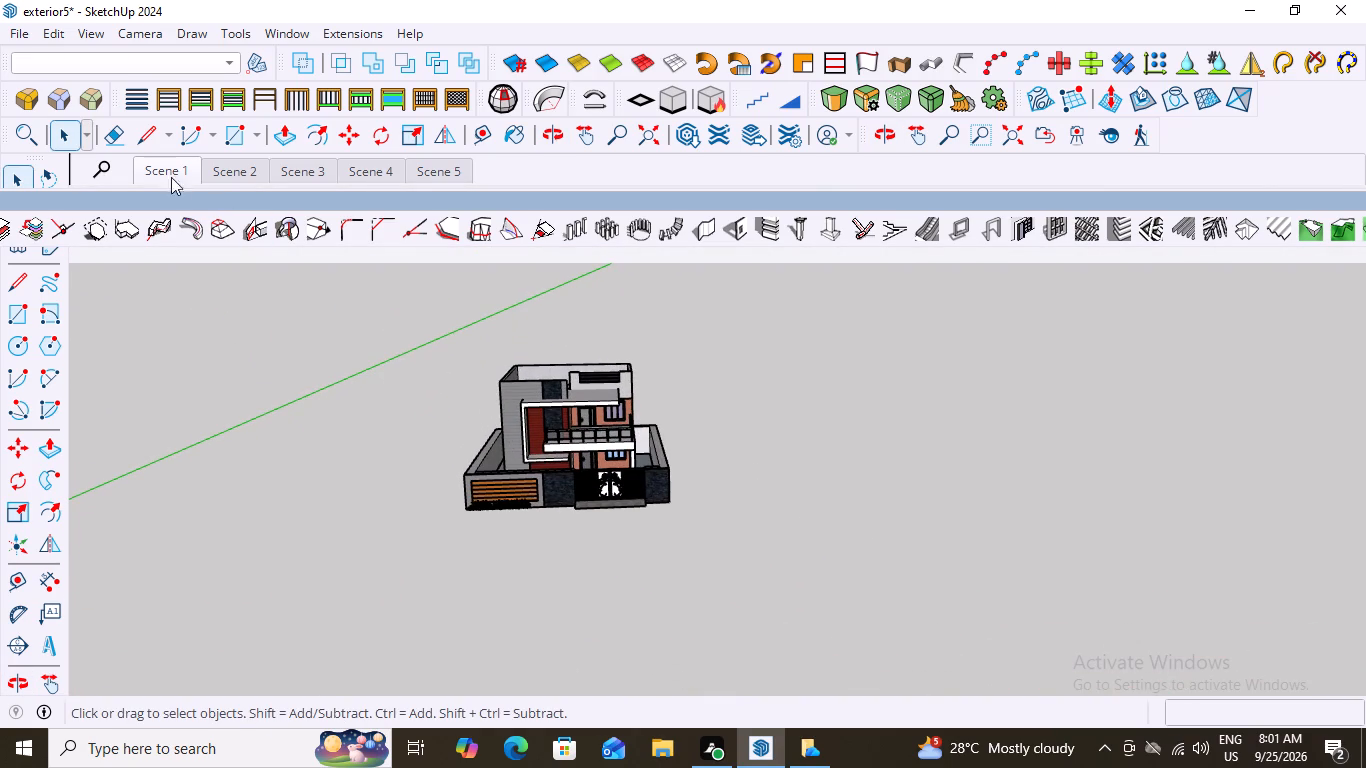
{"action": "left_click", "coordinate": [159, 172]}
{"action": "right_click", "coordinate": [171, 177]}
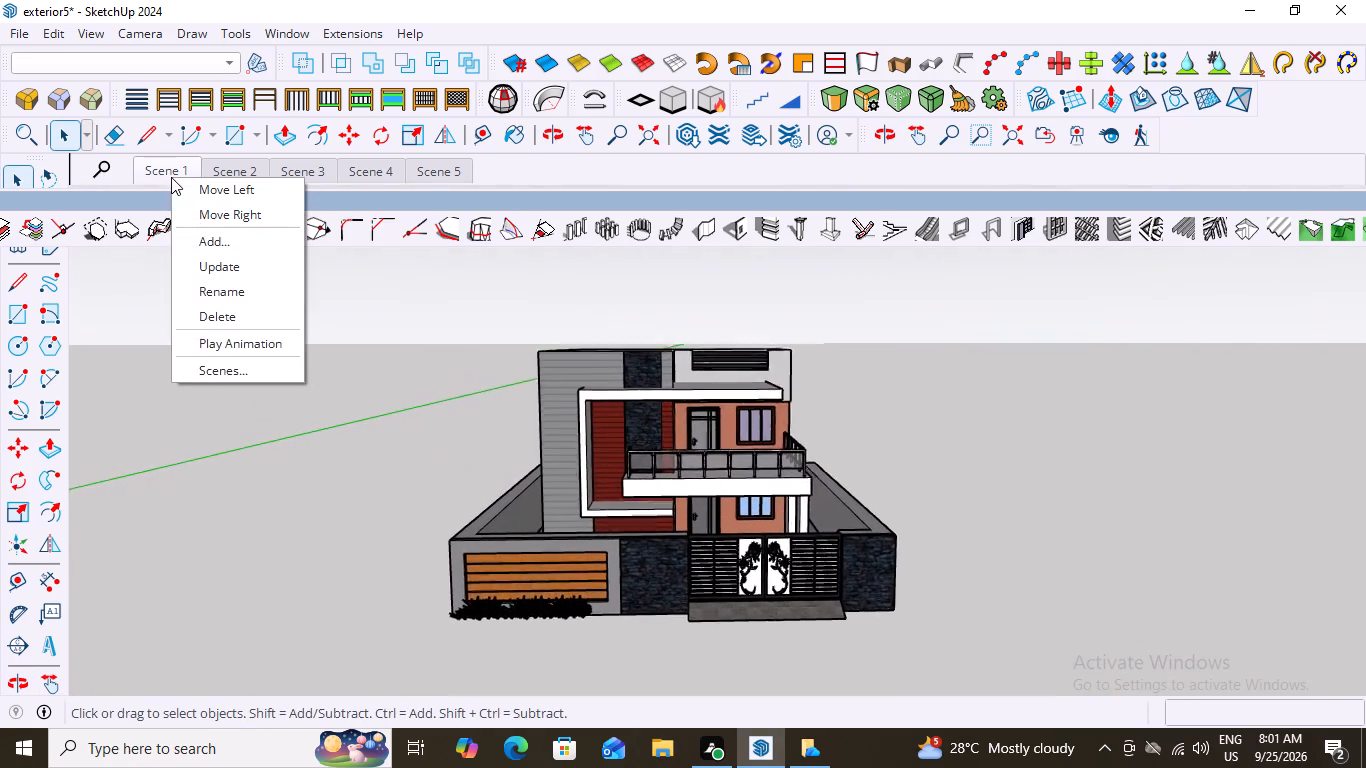
{"action": "left_click", "coordinate": [239, 340]}
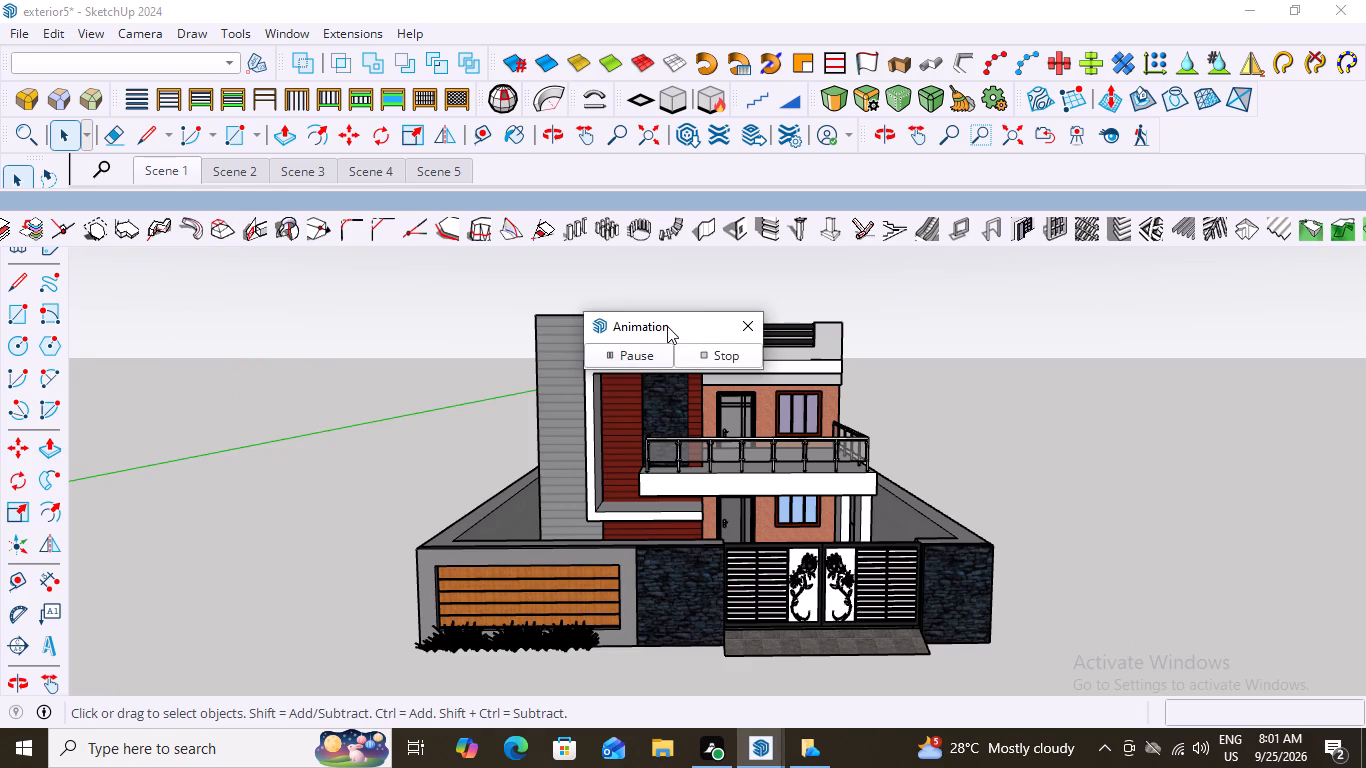
{"action": "left_click_drag", "start_coordinate": [667, 326], "coordinate": [1219, 282]}
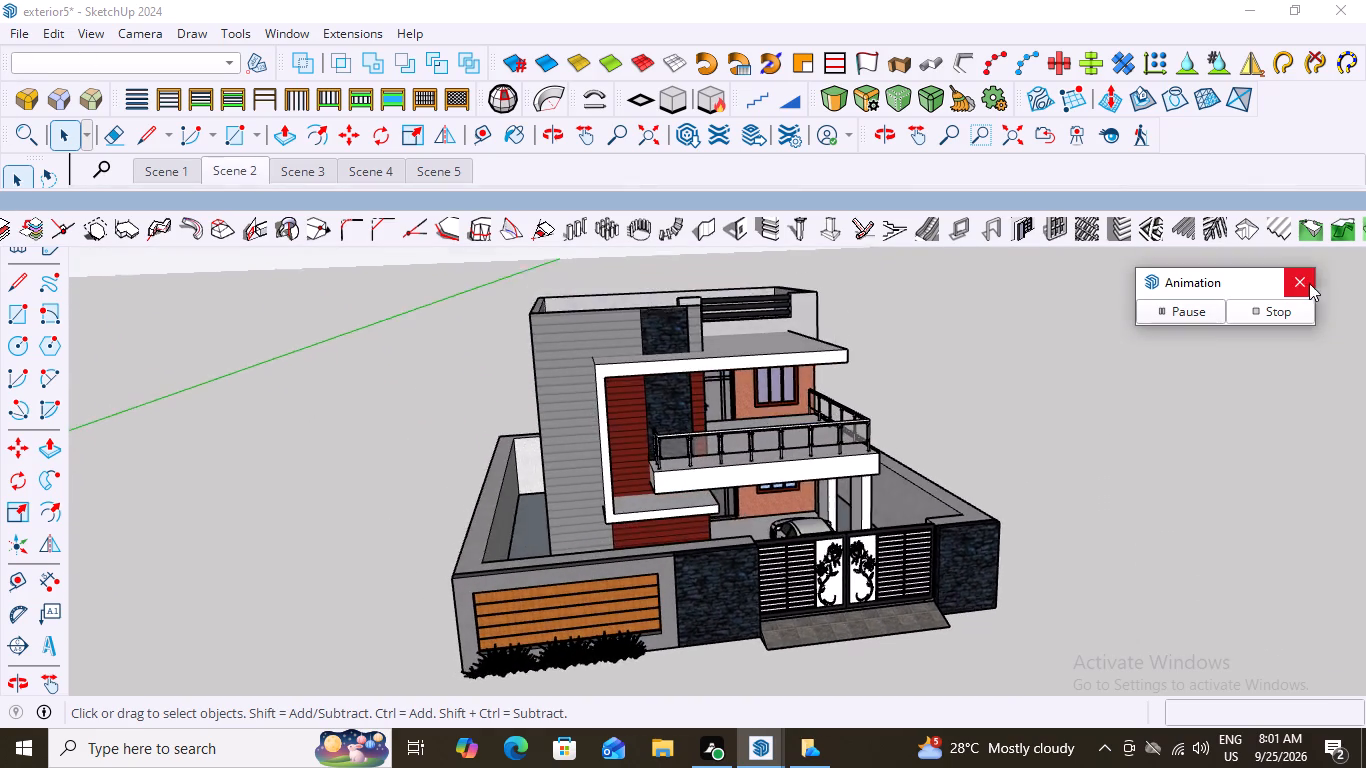
{"action": "left_click", "coordinate": [1308, 281]}
{"action": "left_click", "coordinate": [160, 168]}
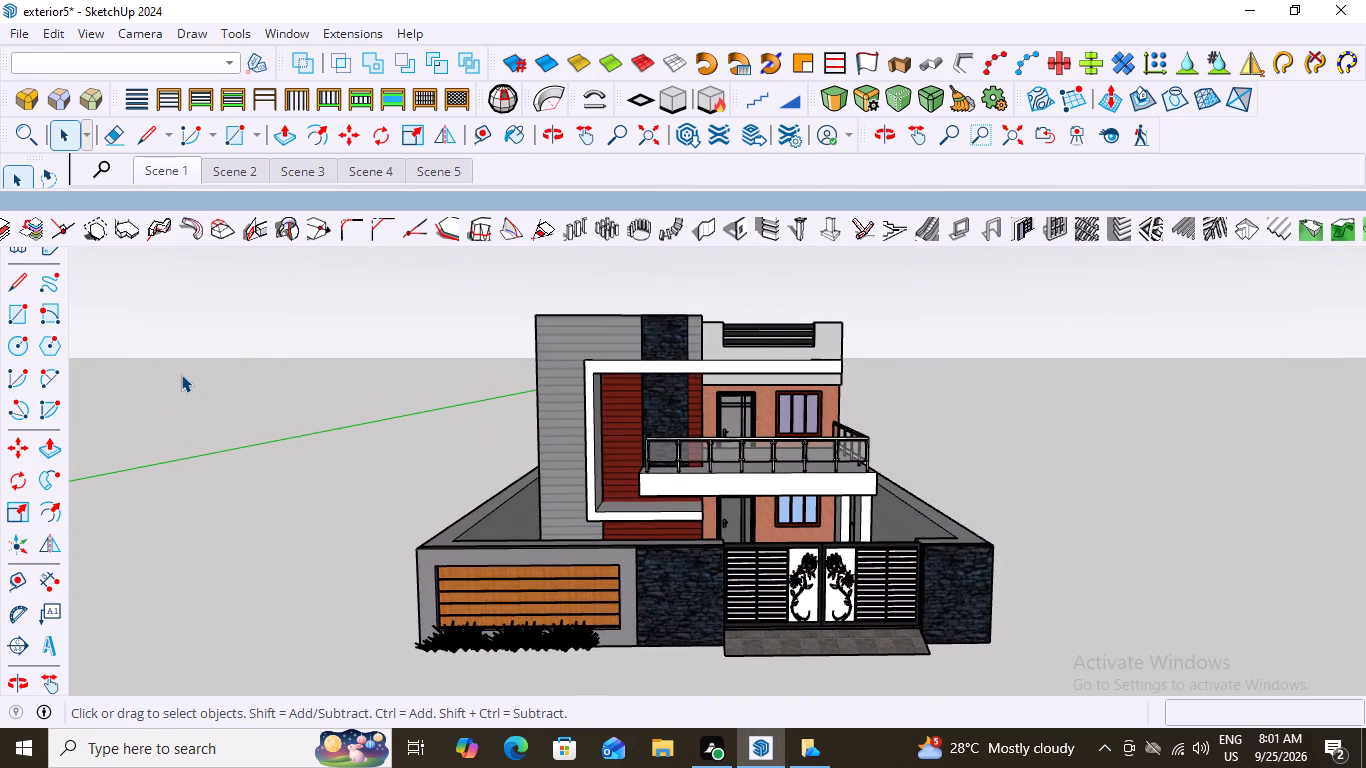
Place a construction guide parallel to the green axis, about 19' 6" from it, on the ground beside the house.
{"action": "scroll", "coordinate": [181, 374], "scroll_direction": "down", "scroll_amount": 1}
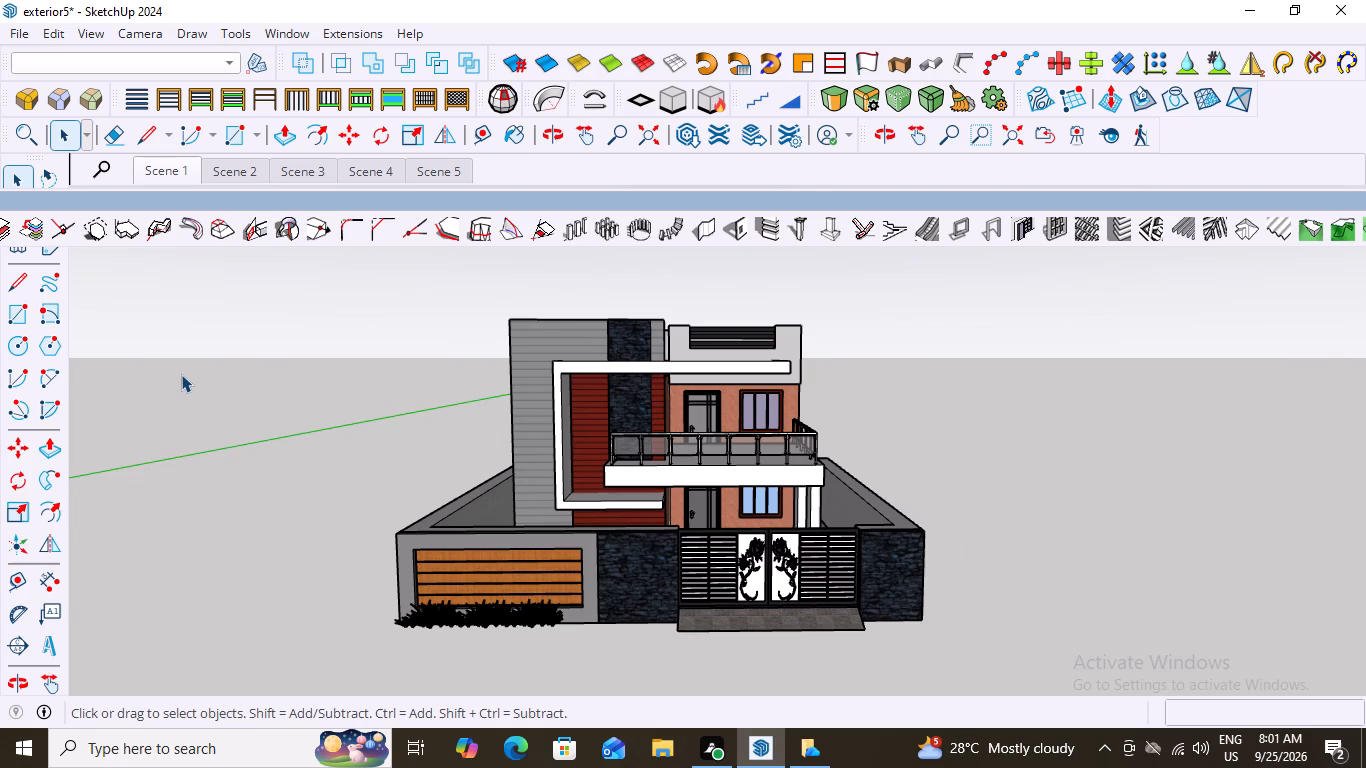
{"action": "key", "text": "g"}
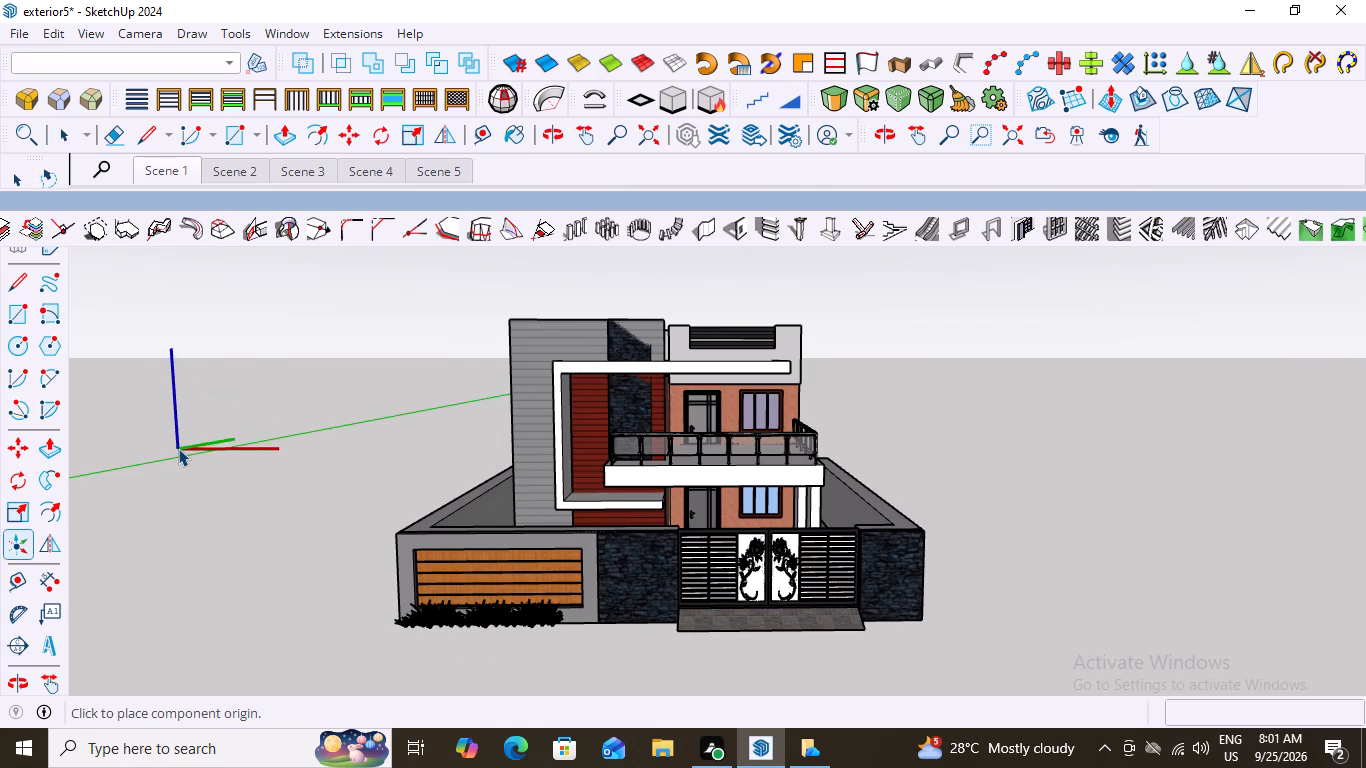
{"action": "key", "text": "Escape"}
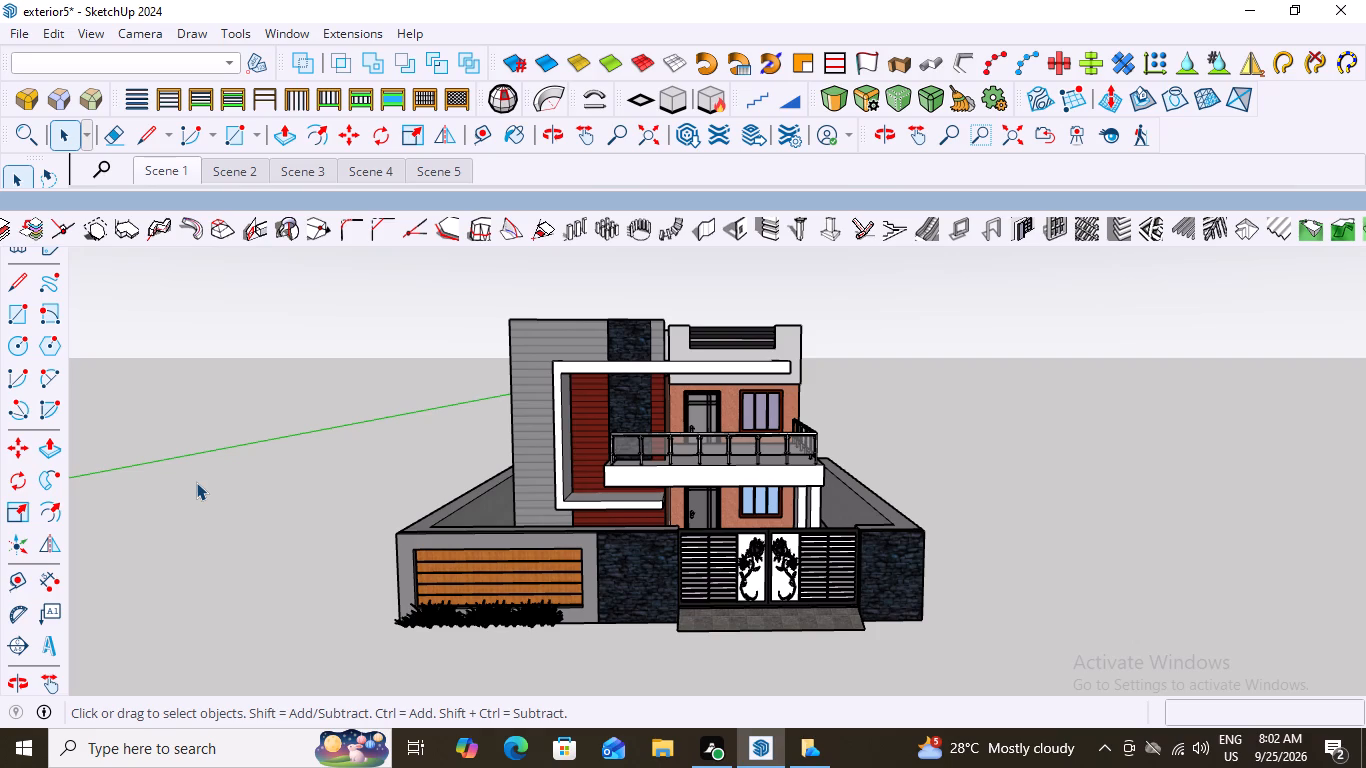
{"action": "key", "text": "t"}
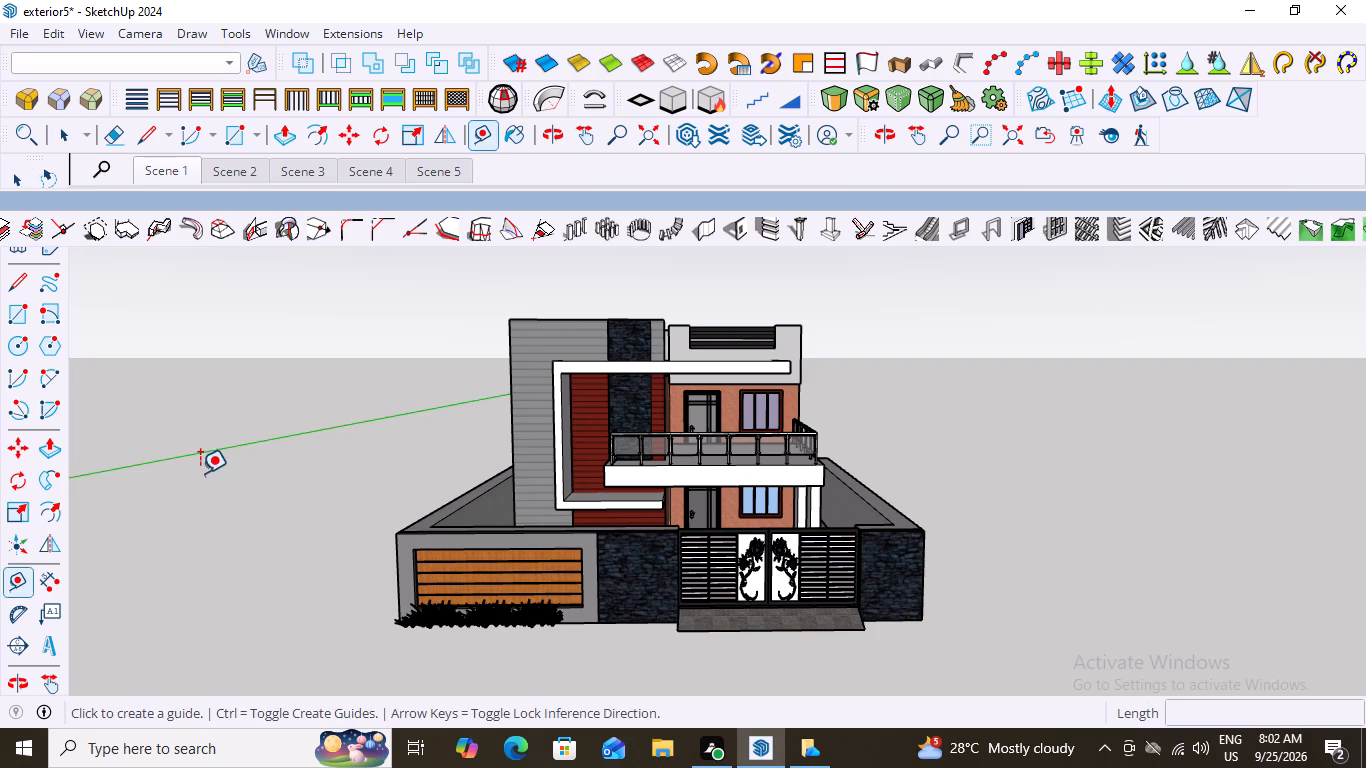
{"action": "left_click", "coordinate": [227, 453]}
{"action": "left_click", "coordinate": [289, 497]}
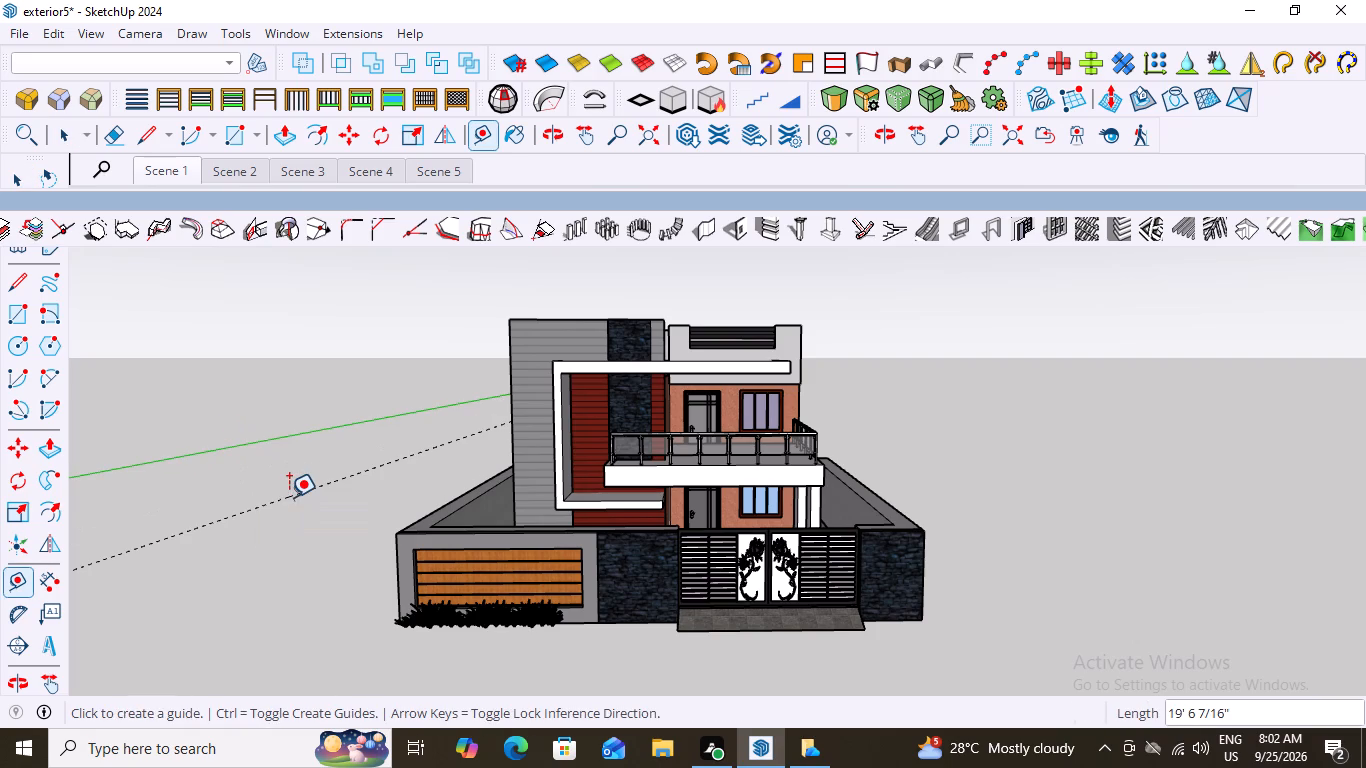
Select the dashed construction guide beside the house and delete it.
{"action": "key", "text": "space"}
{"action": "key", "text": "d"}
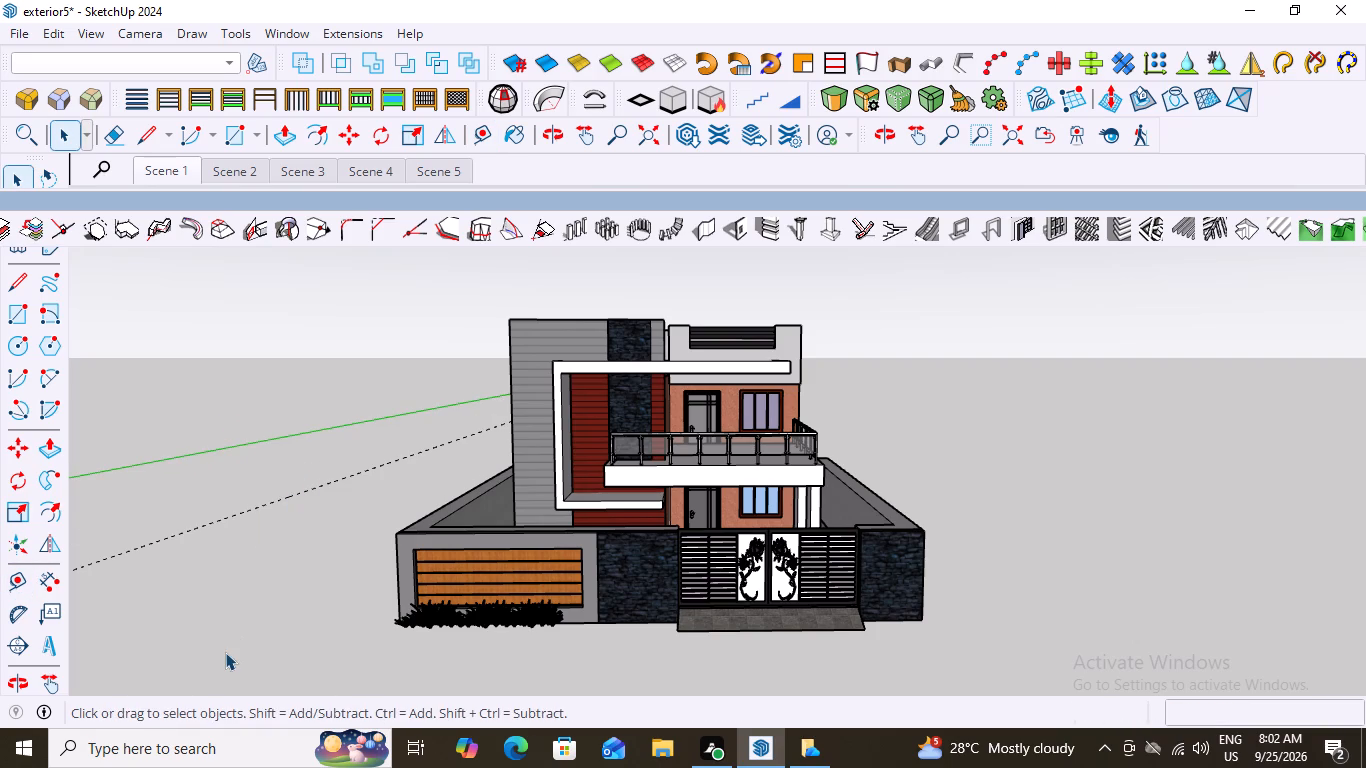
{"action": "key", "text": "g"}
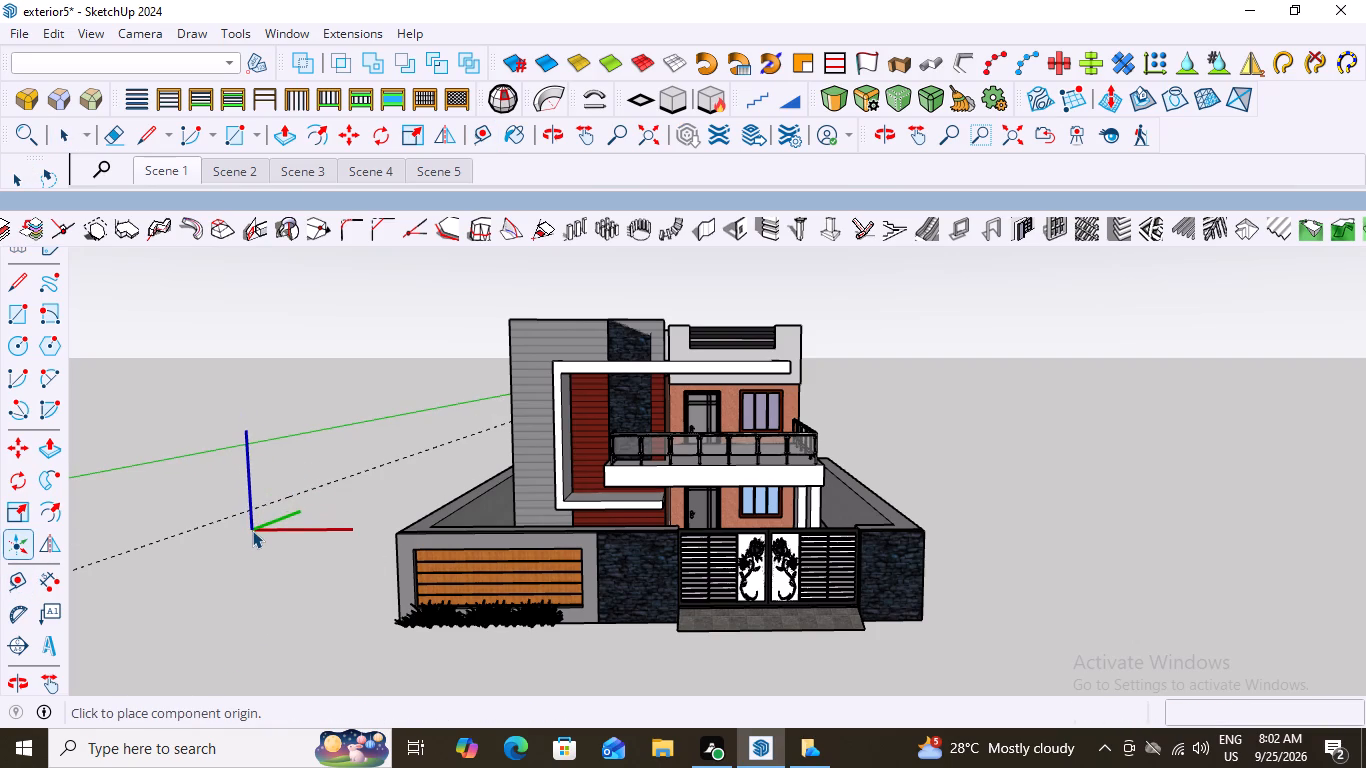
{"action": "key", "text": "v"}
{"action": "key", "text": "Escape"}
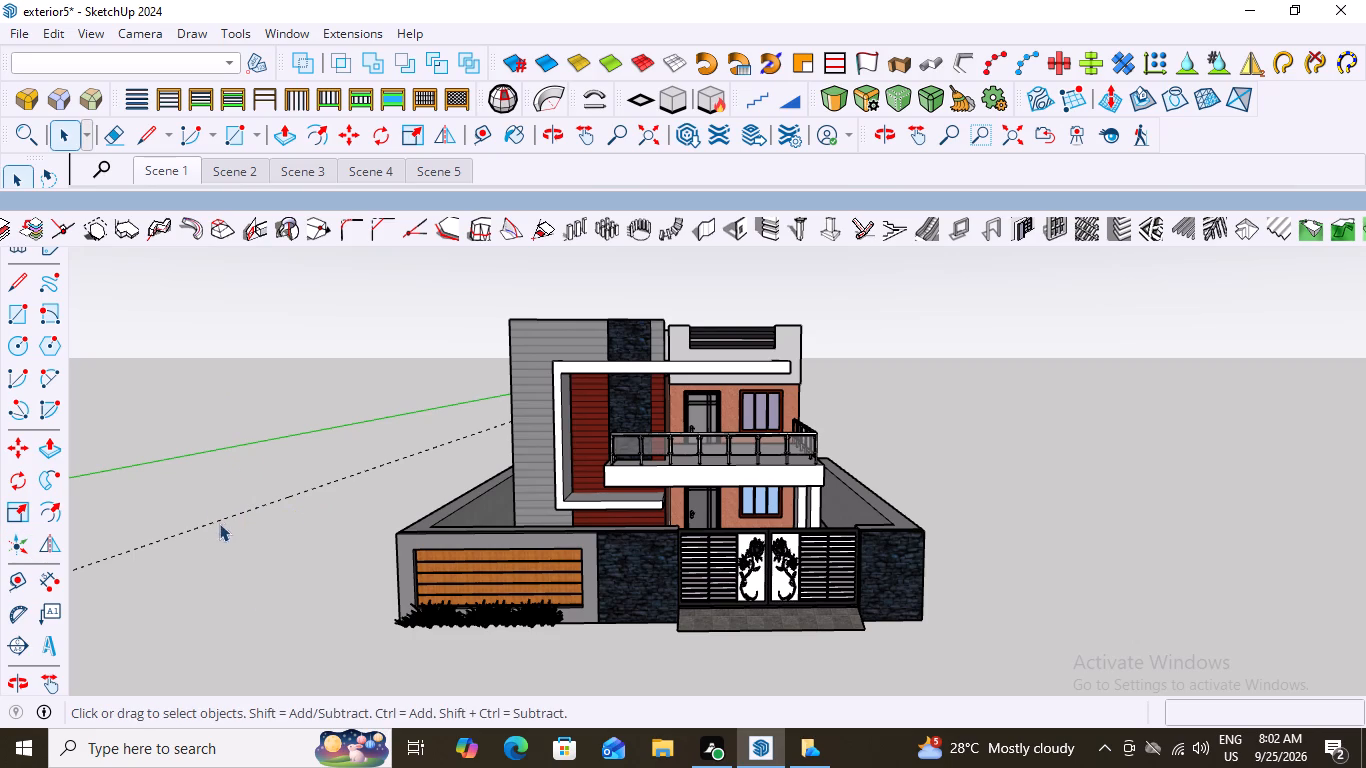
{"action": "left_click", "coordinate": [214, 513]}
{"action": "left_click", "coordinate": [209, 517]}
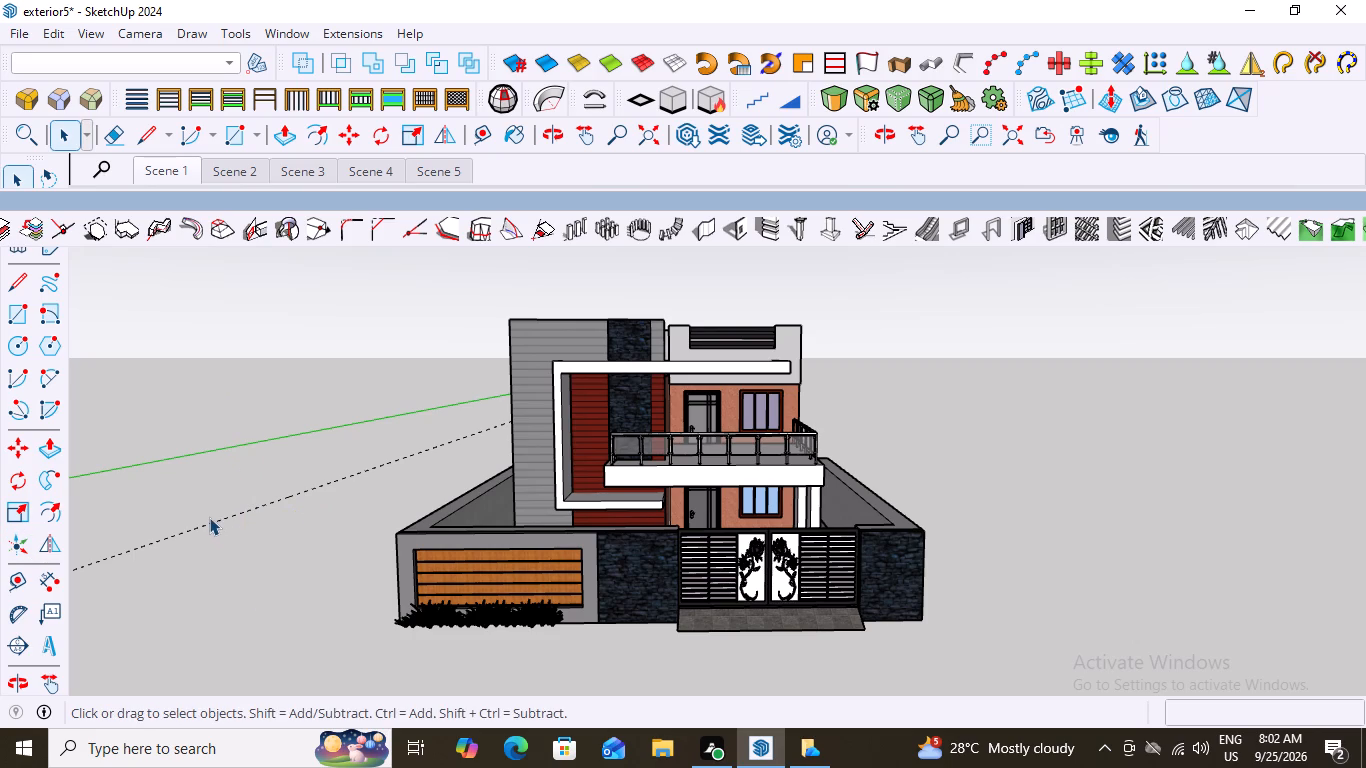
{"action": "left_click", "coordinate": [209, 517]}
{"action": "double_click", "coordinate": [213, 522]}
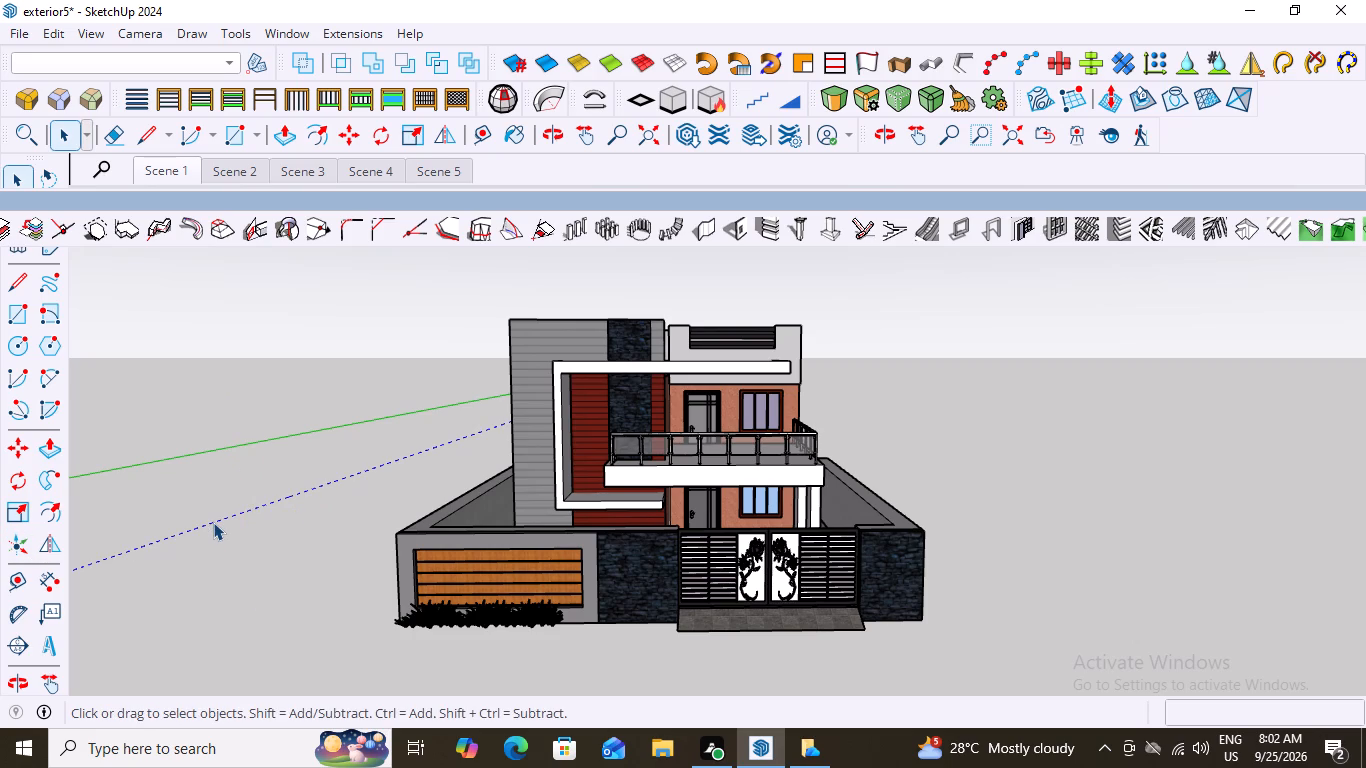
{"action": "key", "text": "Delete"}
Examine the house and the cleared ground around it from a distance and from several angles.
{"action": "scroll", "coordinate": [213, 522], "scroll_direction": "down", "scroll_amount": 9}
{"action": "scroll", "coordinate": [564, 706], "scroll_direction": "down", "scroll_amount": 4}
{"action": "scroll", "coordinate": [606, 594], "scroll_direction": "up", "scroll_amount": 1}
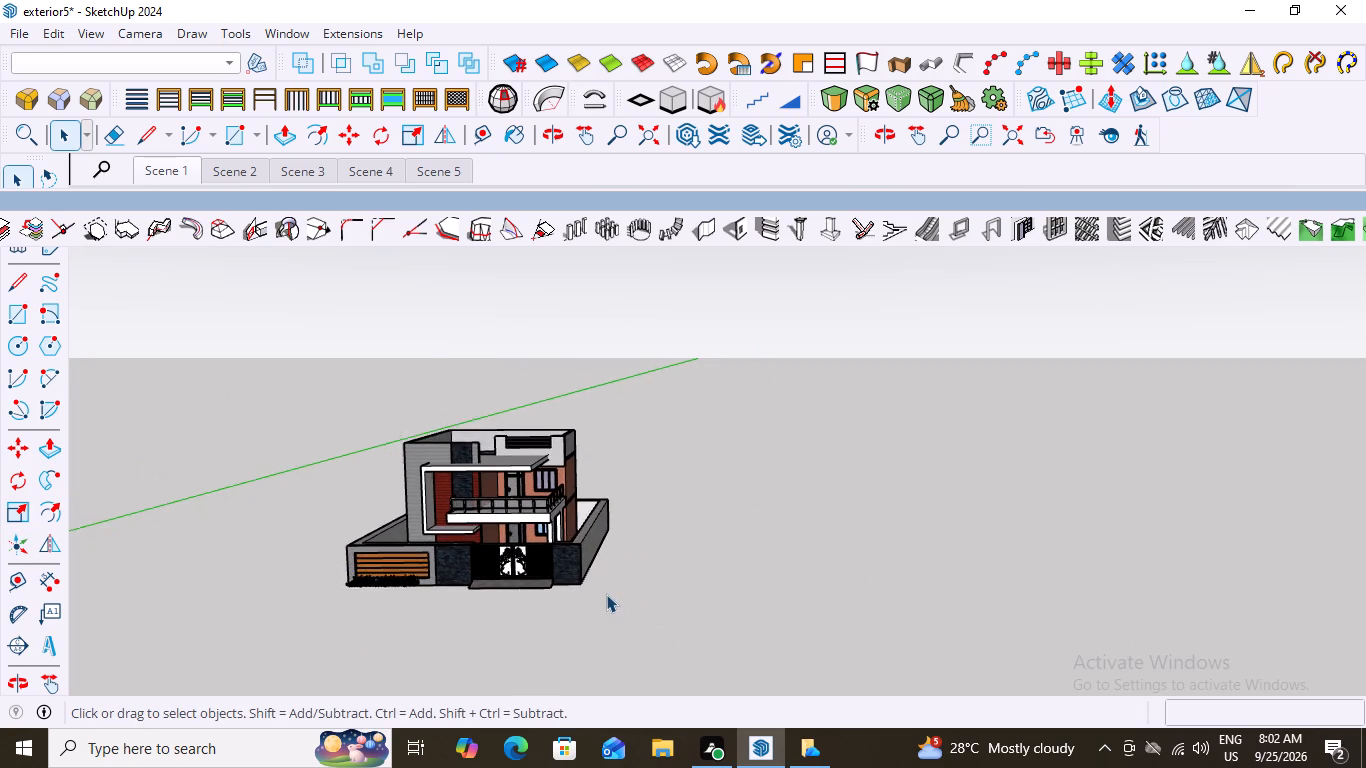
{"action": "scroll", "coordinate": [606, 594], "scroll_direction": "up", "scroll_amount": 1}
{"action": "middle_click_drag", "start_coordinate": [552, 569], "coordinate": [681, 555]}
{"action": "scroll", "coordinate": [544, 612], "scroll_direction": "up", "scroll_amount": 1}
{"action": "scroll", "coordinate": [544, 611], "scroll_direction": "down", "scroll_amount": 7}
{"action": "middle_click_drag", "start_coordinate": [511, 592], "coordinate": [283, 606]}
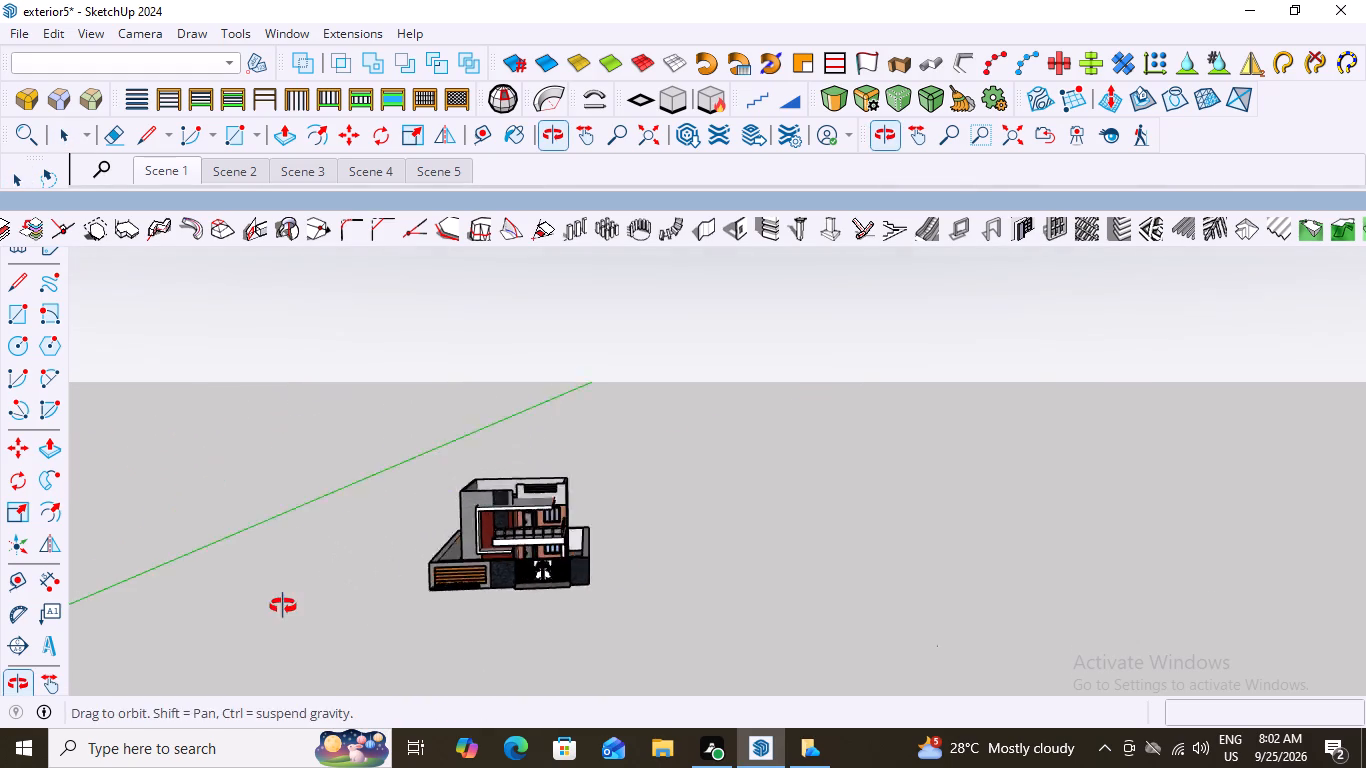
{"action": "middle_click_drag", "start_coordinate": [283, 606], "coordinate": [281, 606]}
{"action": "scroll", "coordinate": [616, 549], "scroll_direction": "up", "scroll_amount": 5}
{"action": "middle_click_drag", "start_coordinate": [581, 551], "coordinate": [641, 556]}
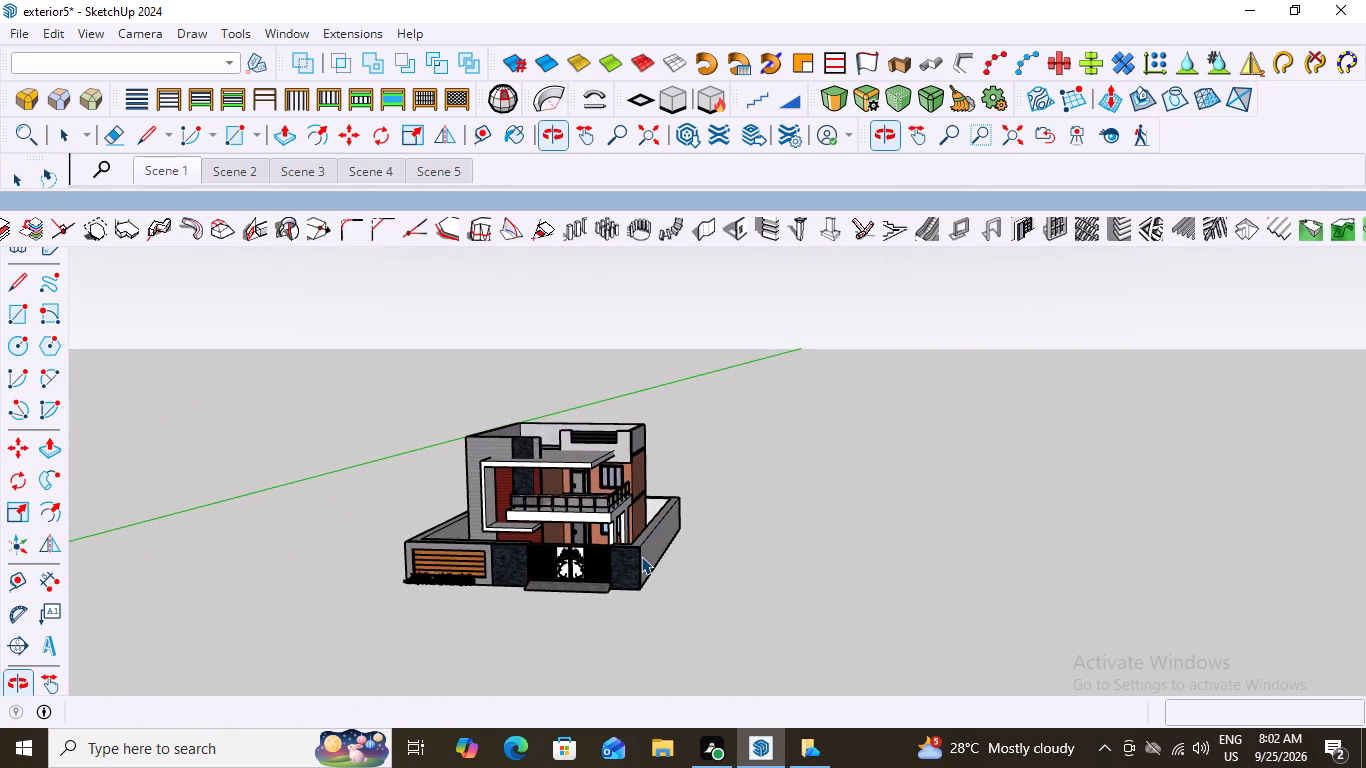